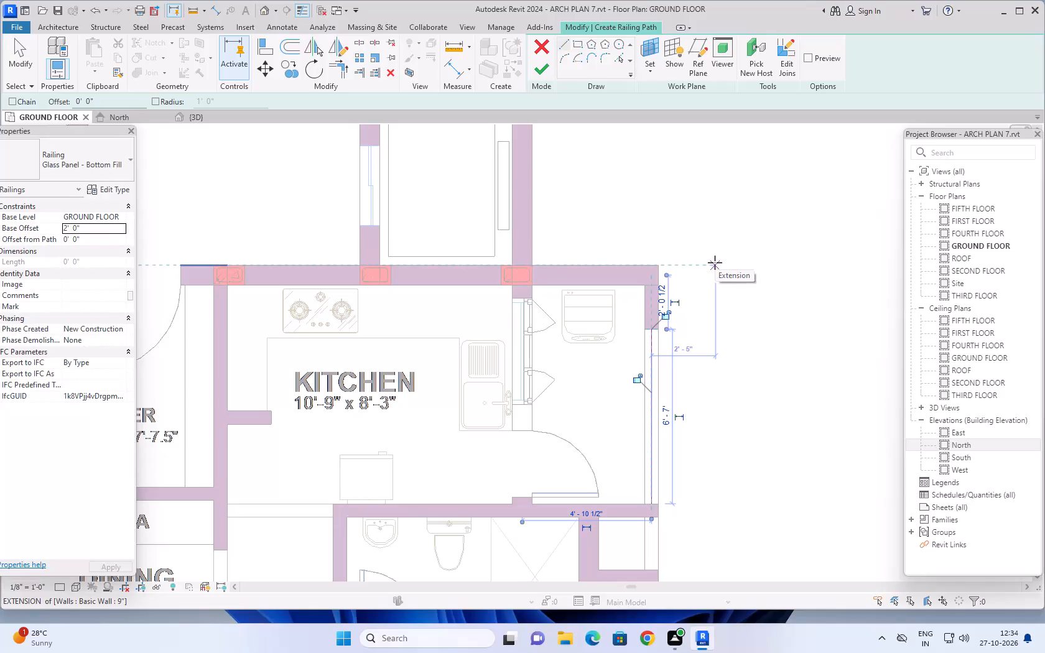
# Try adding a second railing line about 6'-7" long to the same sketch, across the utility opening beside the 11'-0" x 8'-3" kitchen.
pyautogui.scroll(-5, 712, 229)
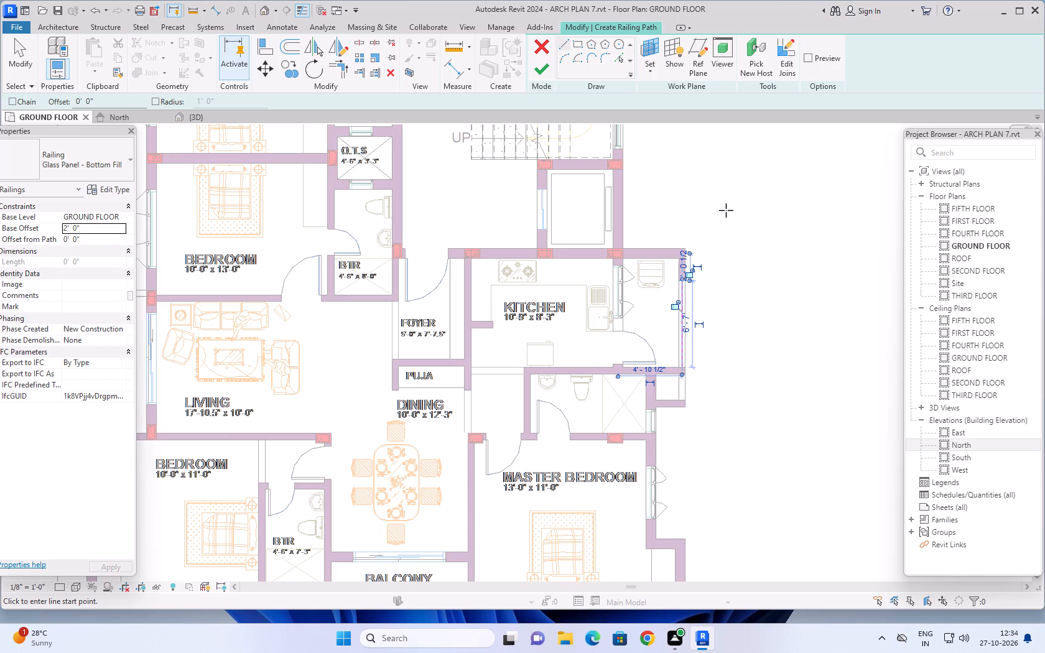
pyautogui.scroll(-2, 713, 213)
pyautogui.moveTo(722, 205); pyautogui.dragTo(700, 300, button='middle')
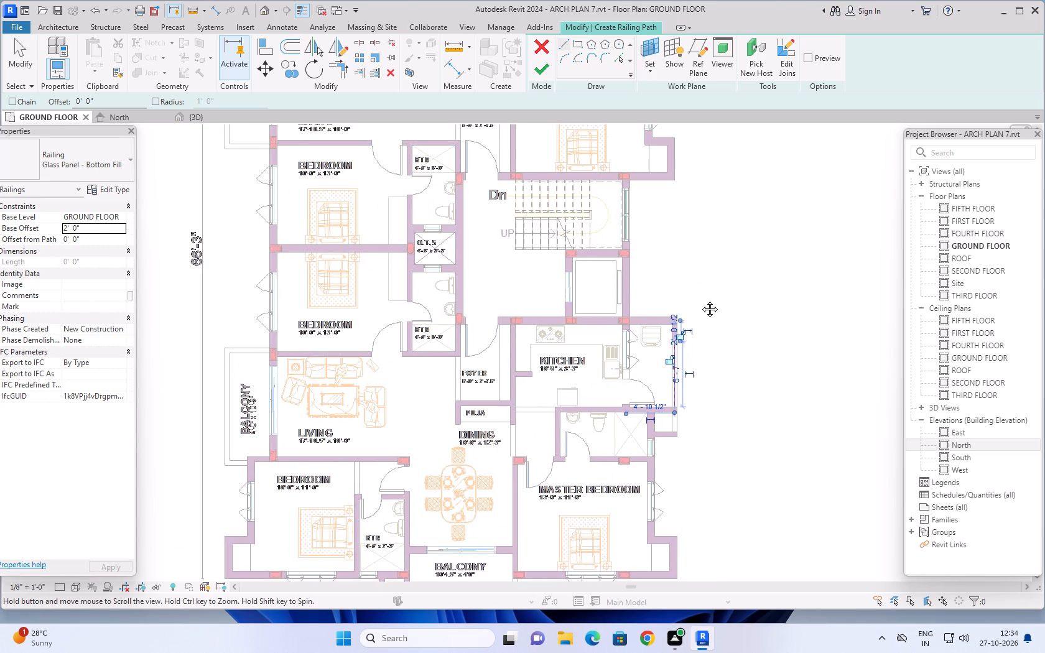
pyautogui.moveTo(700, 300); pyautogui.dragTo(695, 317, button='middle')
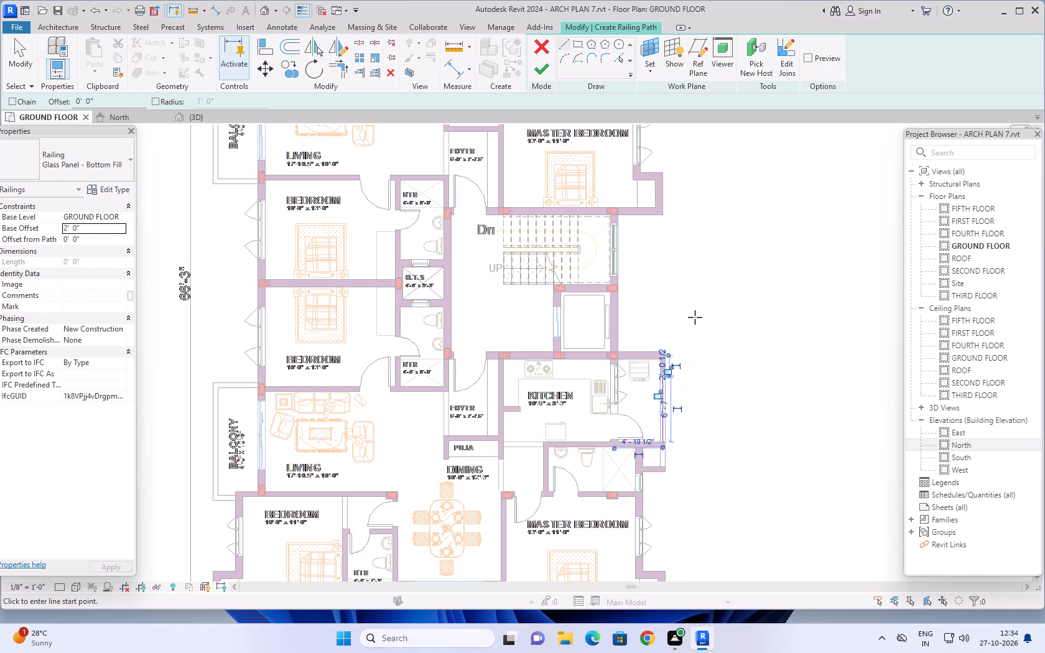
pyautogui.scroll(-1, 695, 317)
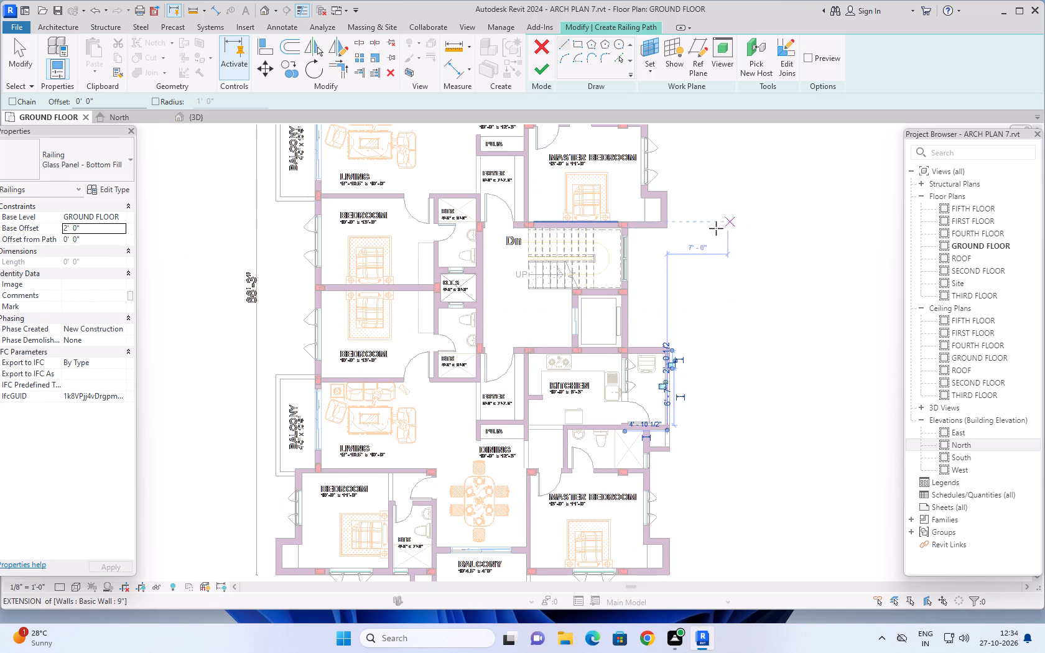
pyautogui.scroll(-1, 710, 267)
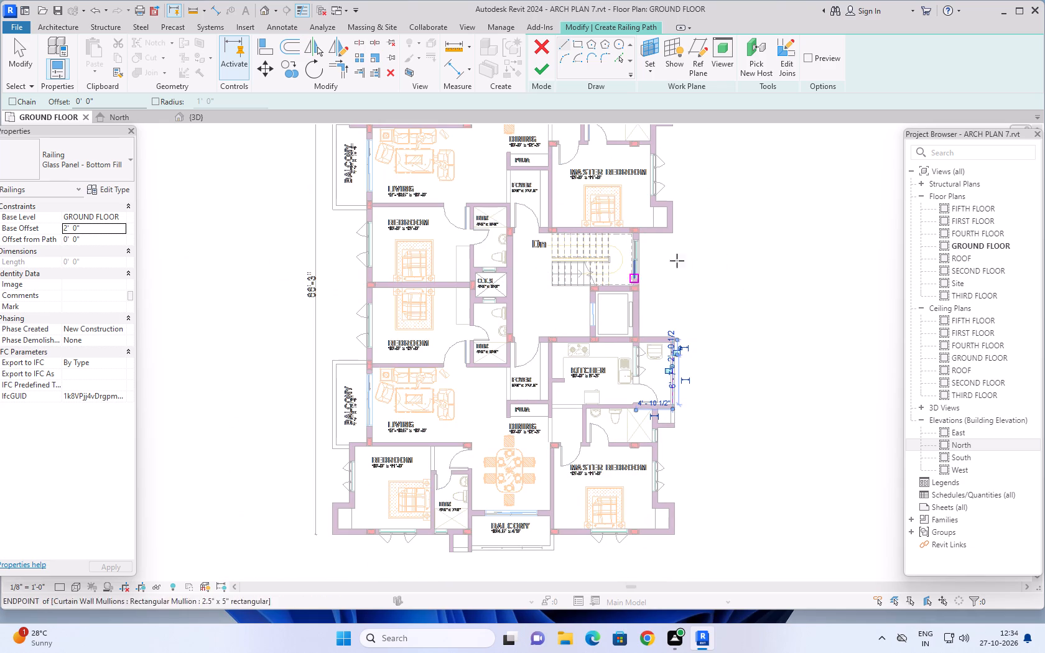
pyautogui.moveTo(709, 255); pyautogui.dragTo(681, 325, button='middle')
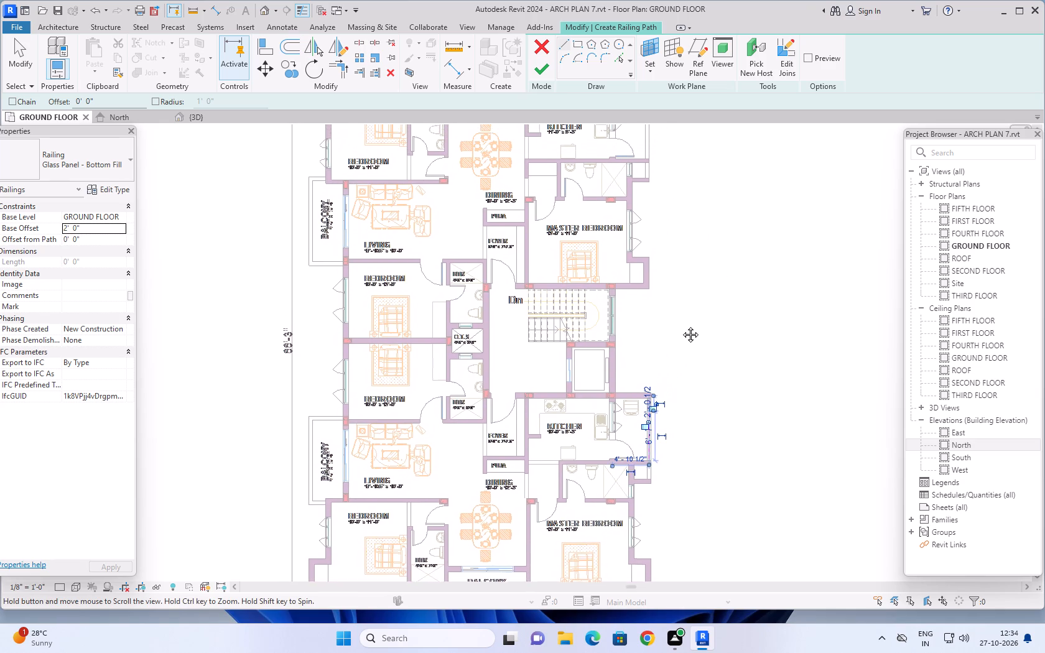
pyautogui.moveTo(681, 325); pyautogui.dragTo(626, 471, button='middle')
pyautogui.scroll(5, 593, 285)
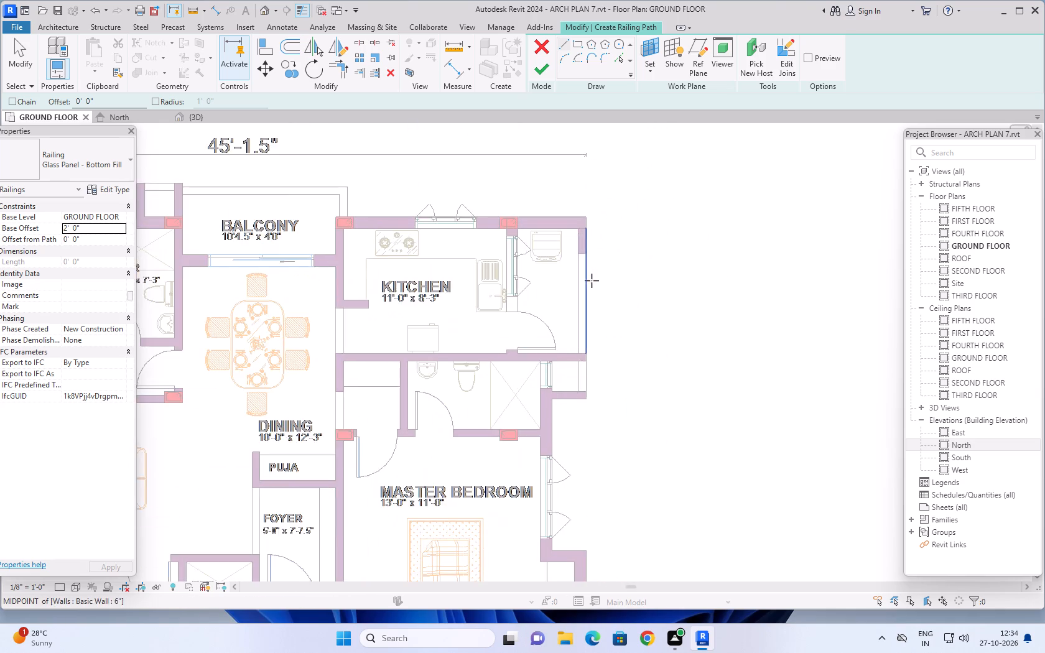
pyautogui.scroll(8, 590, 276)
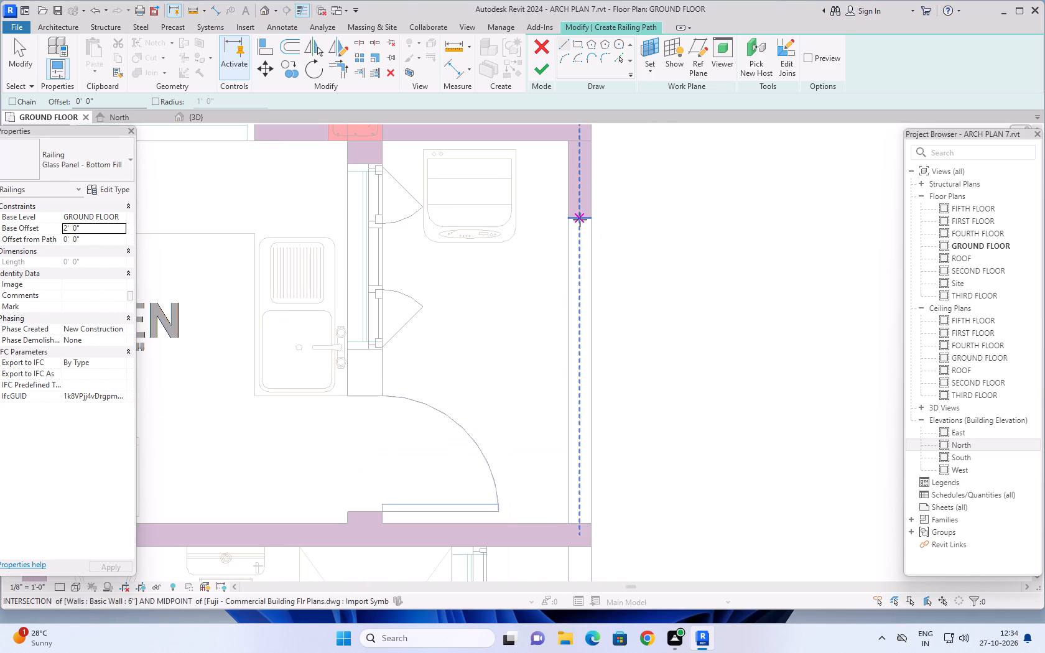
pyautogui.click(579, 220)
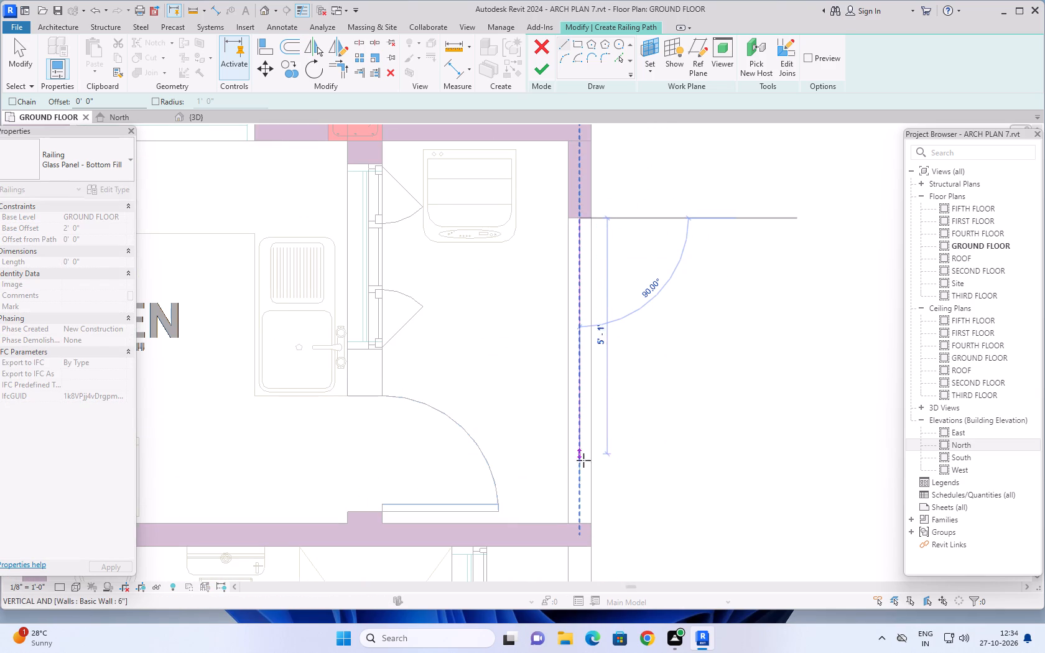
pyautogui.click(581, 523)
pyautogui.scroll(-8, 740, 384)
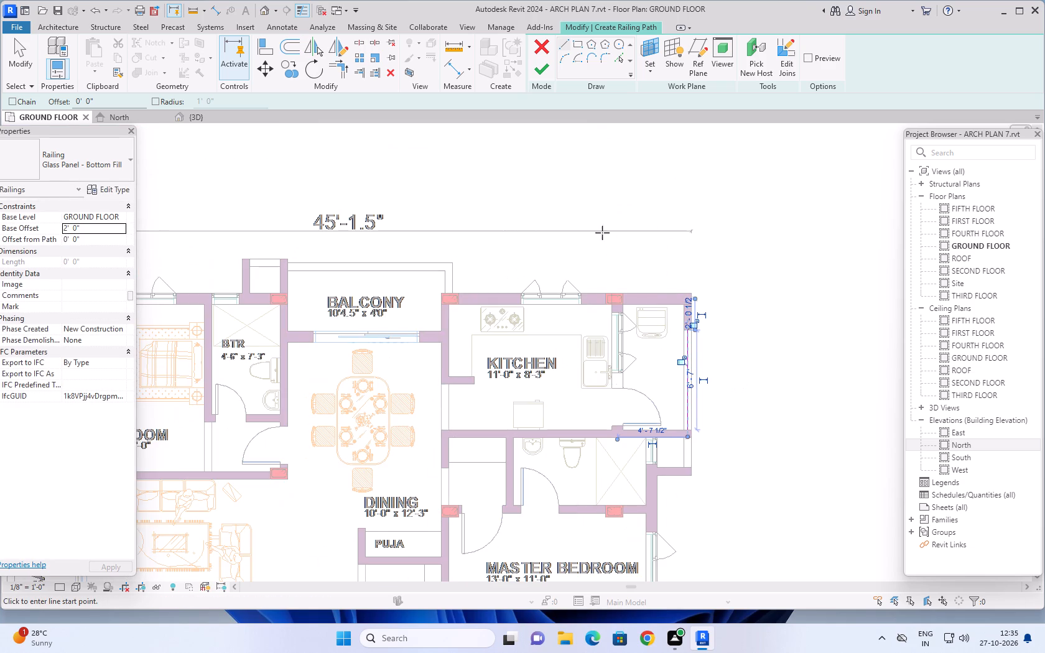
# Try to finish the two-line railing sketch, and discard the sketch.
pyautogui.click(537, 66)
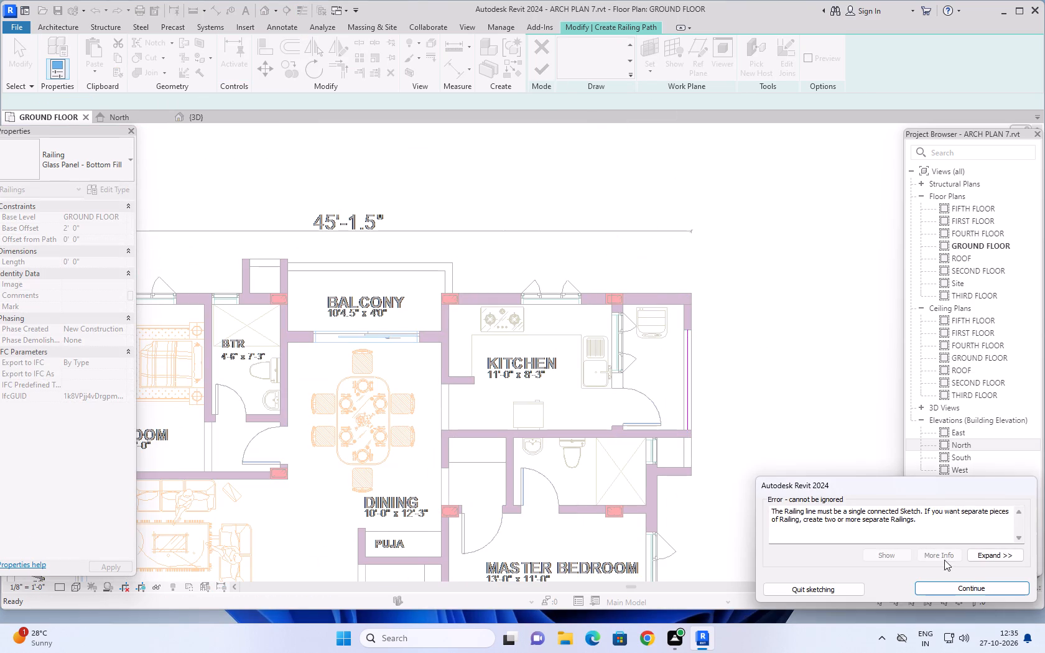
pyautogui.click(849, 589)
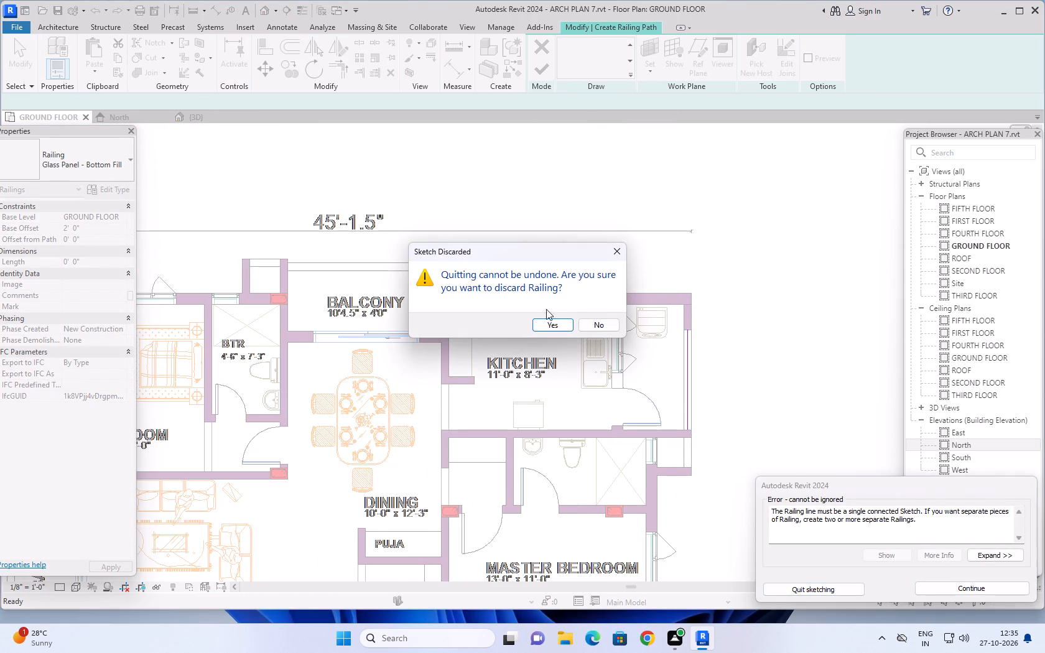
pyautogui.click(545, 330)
# Create a Glass Panel - Bottom Fill railing about 6'-7" long across the utility opening beside the 10'-9" x 8'-3" kitchen.
pyautogui.scroll(-3, 719, 287)
pyautogui.moveTo(720, 277); pyautogui.dragTo(661, 311, button='middle')
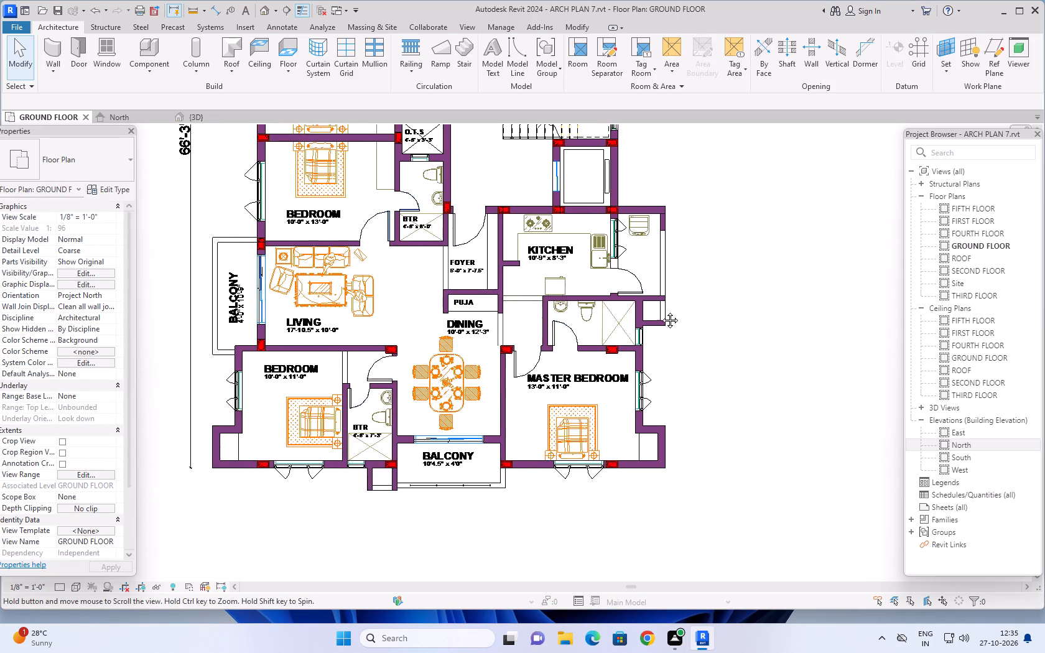
pyautogui.moveTo(661, 311); pyautogui.dragTo(611, 358, button='middle')
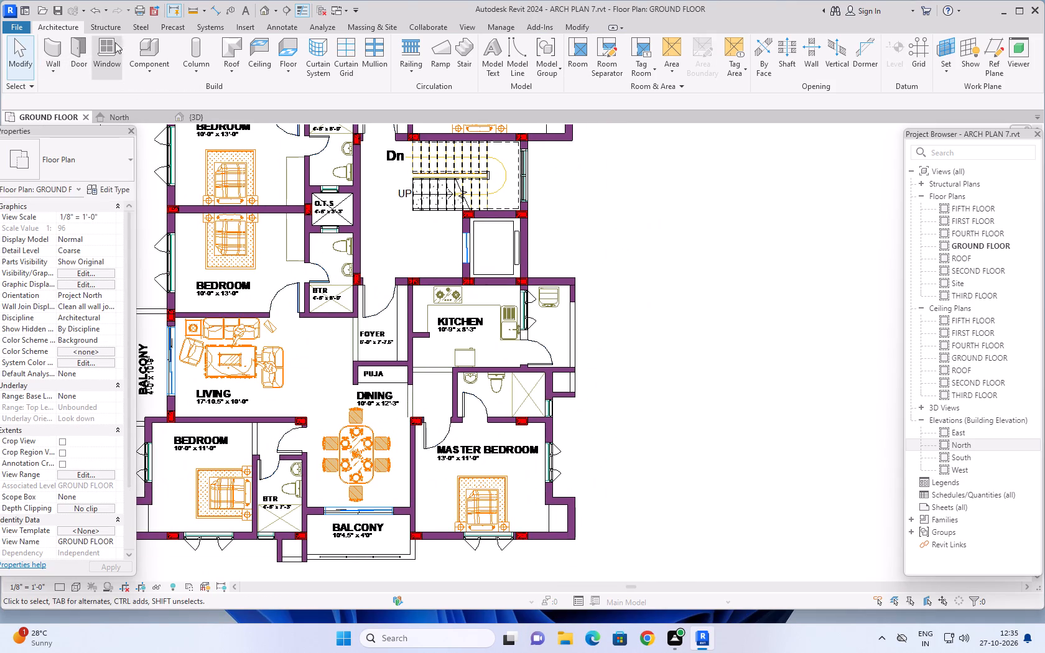
pyautogui.click(412, 45)
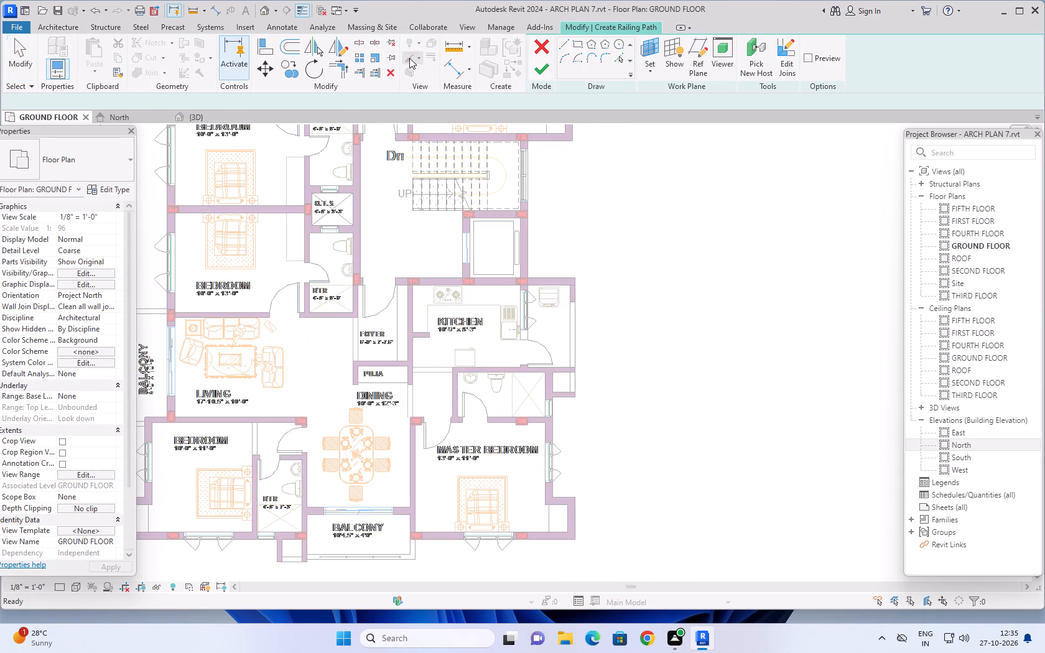
pyautogui.scroll(2, 587, 328)
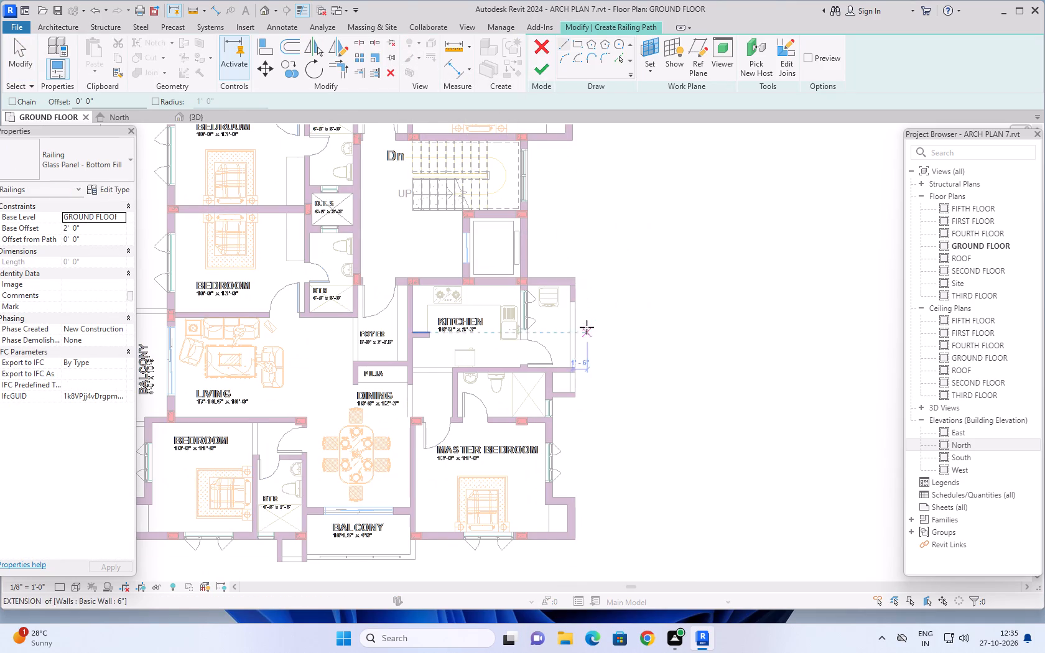
pyautogui.scroll(6, 587, 327)
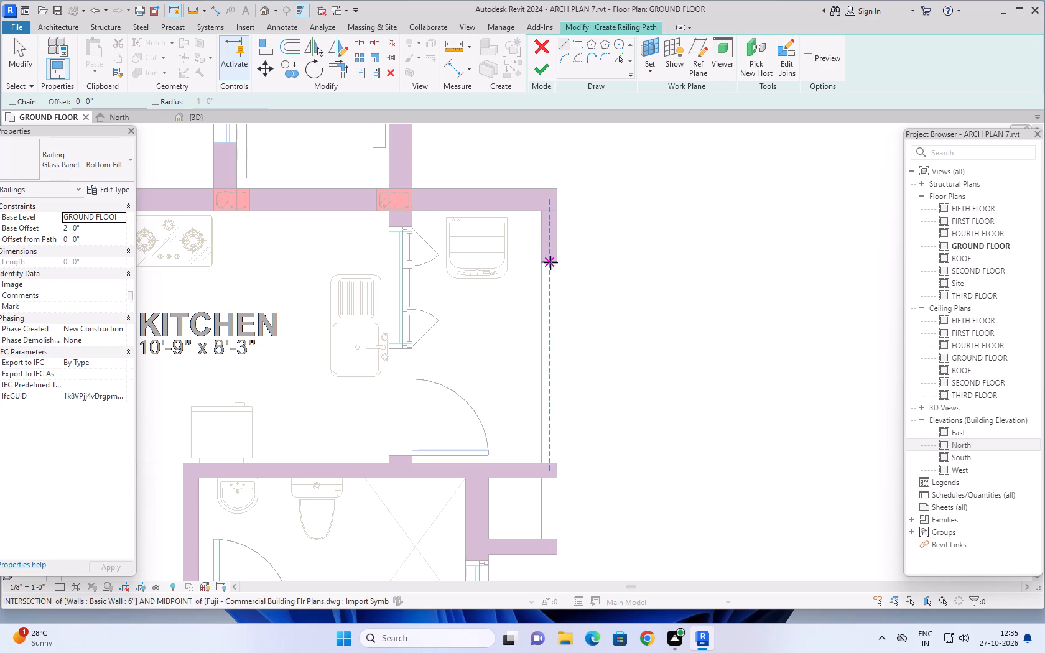
pyautogui.click(550, 262)
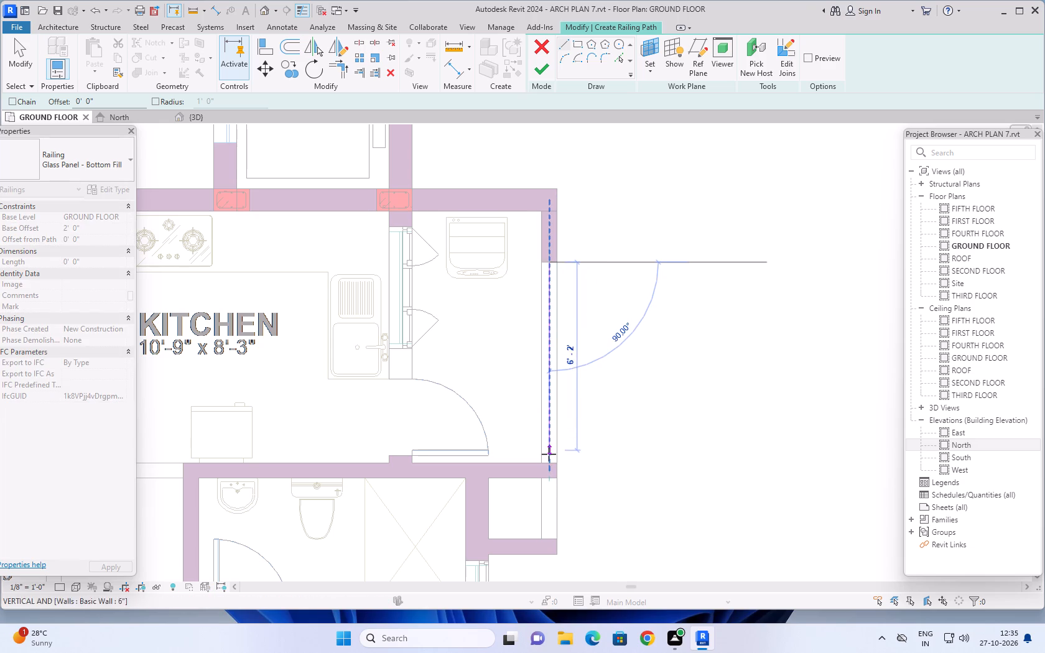
pyautogui.click(549, 463)
pyautogui.scroll(-5, 698, 382)
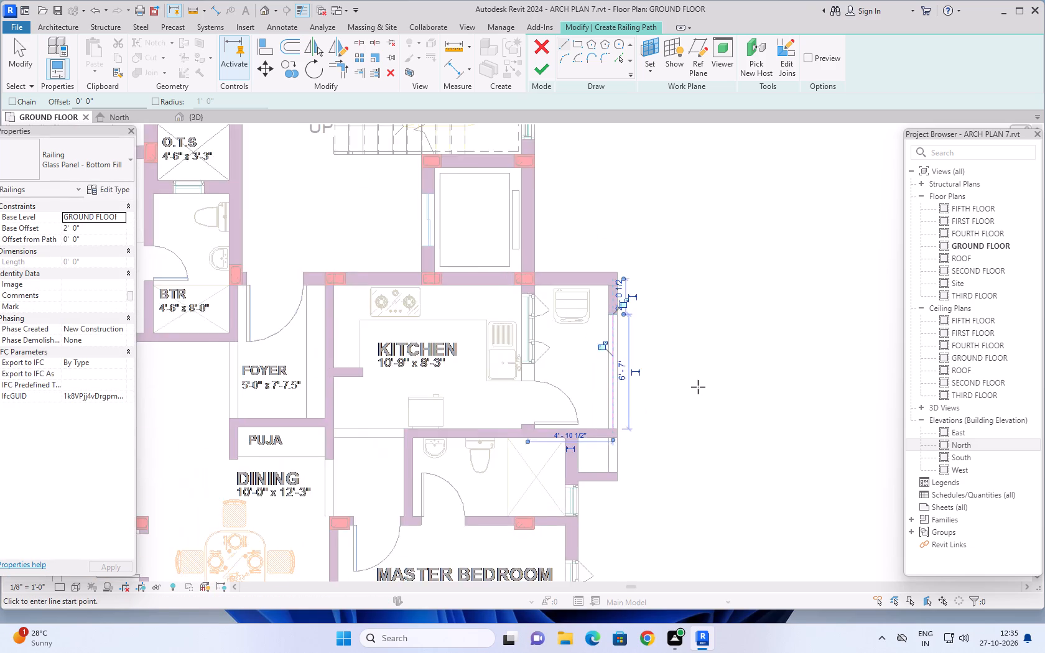
pyautogui.scroll(-5, 698, 387)
pyautogui.moveTo(727, 405); pyautogui.dragTo(592, 506, button='middle')
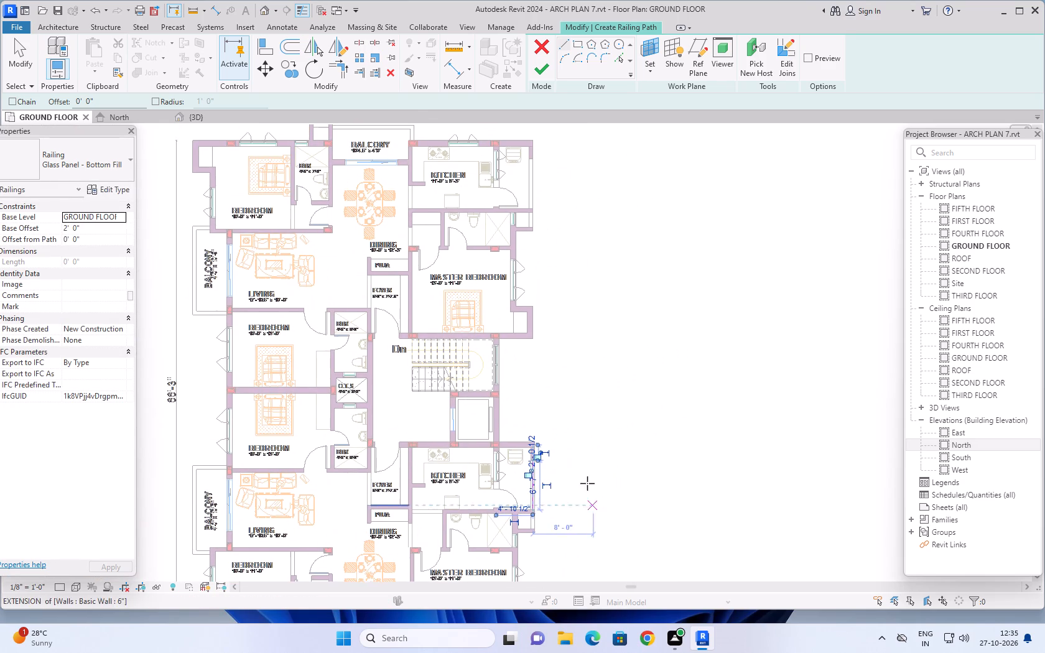
pyautogui.moveTo(608, 231); pyautogui.dragTo(580, 434, button='middle')
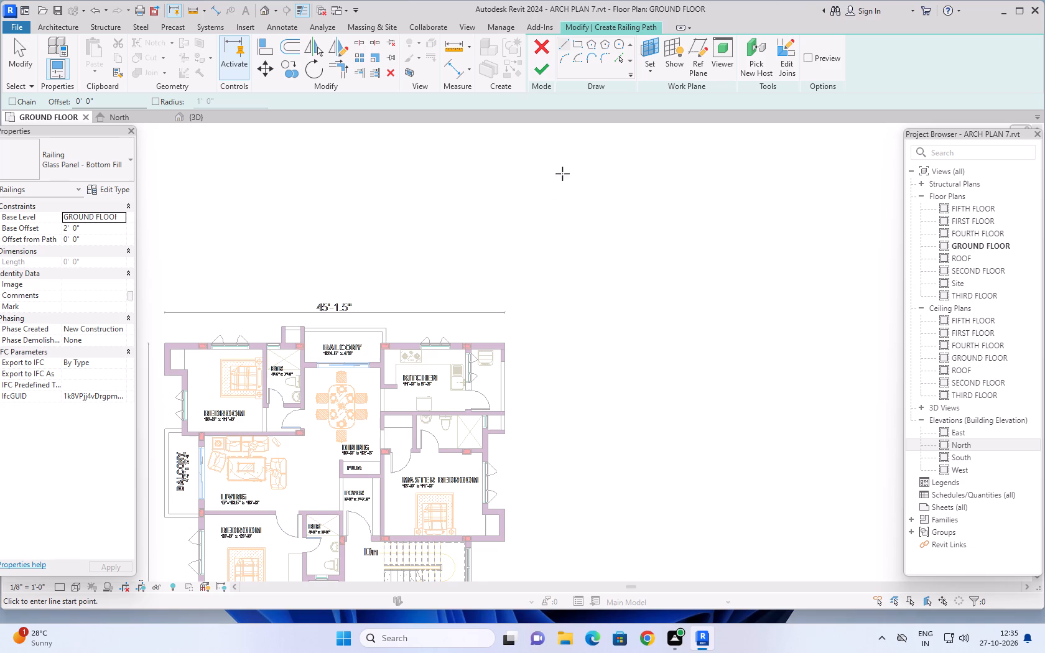
pyautogui.click(544, 74)
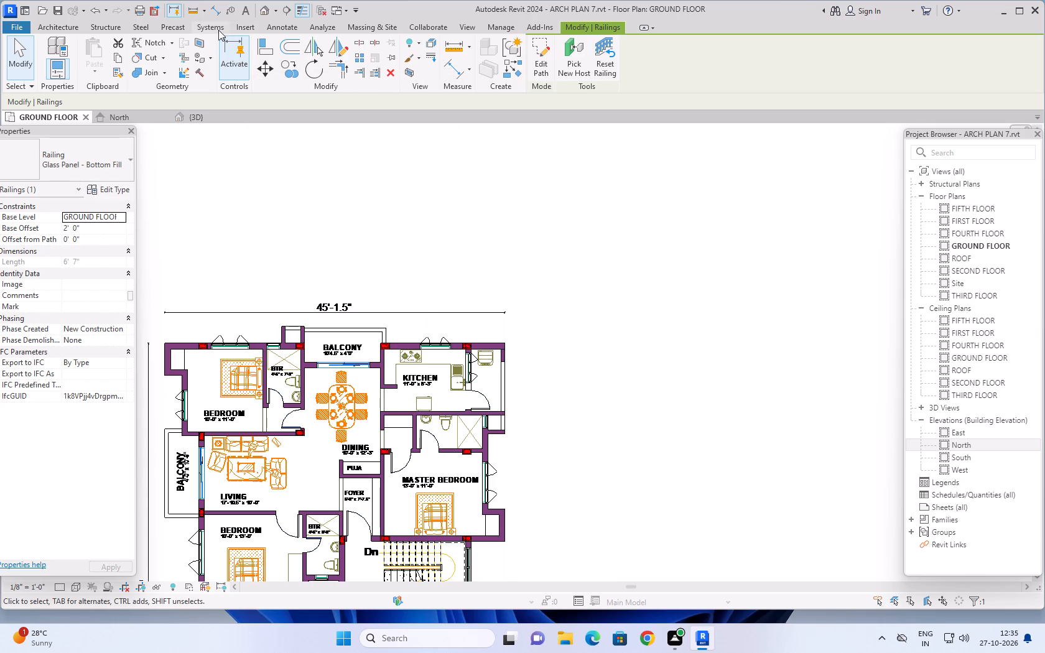
# Create a separate Glass Panel - Bottom Fill railing about 6'-7" long across the utility opening beside the 11'-0" x 8'-3" kitchen.
pyautogui.click(68, 28)
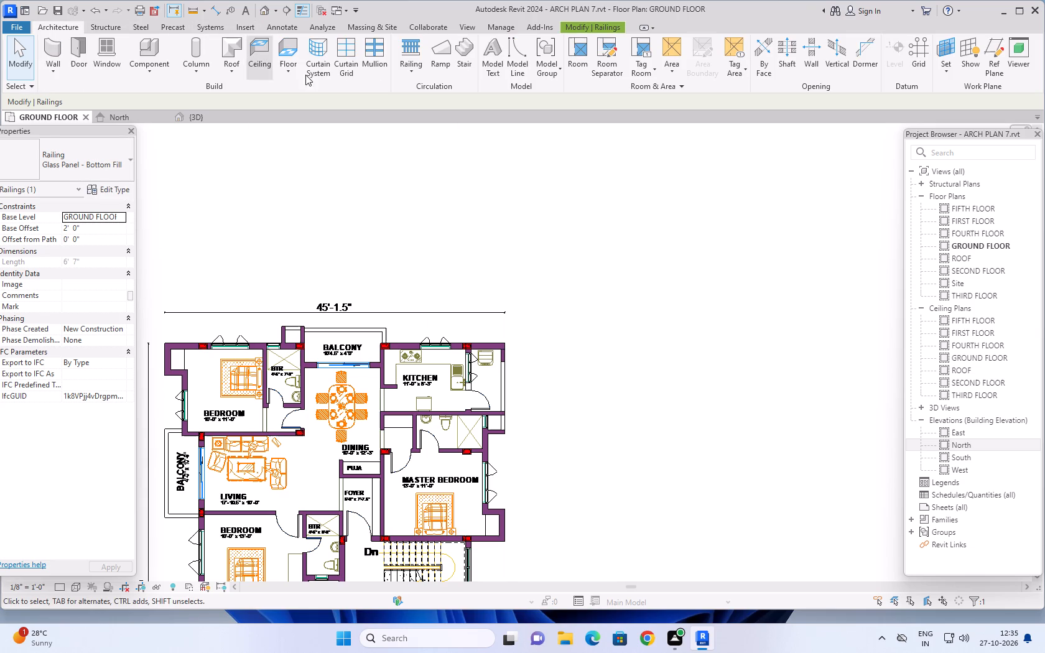
pyautogui.click(417, 50)
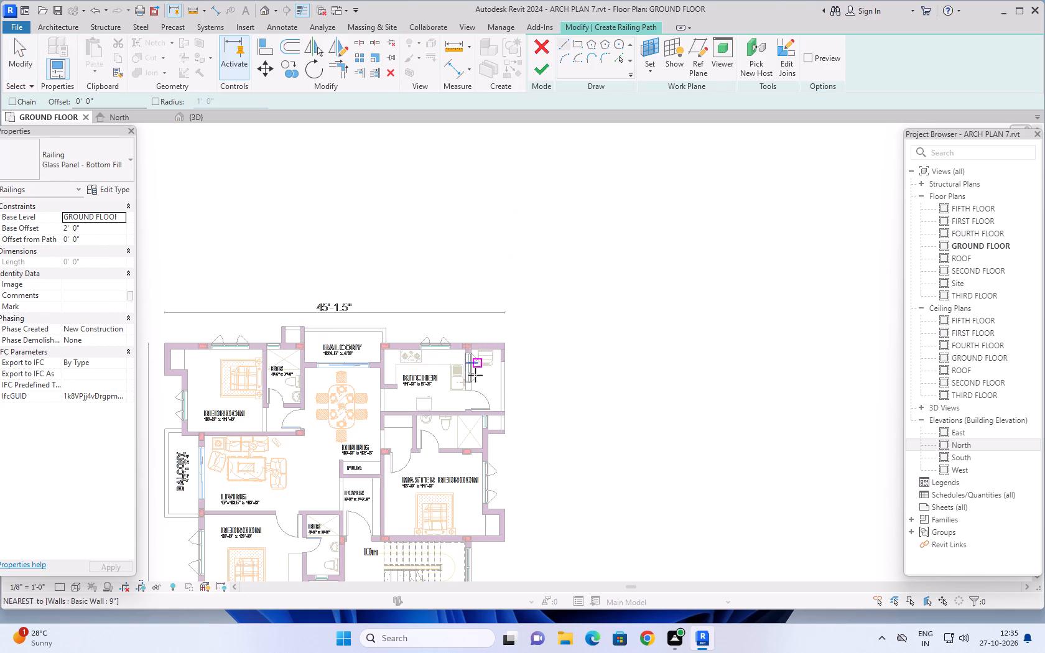
pyautogui.scroll(11, 508, 389)
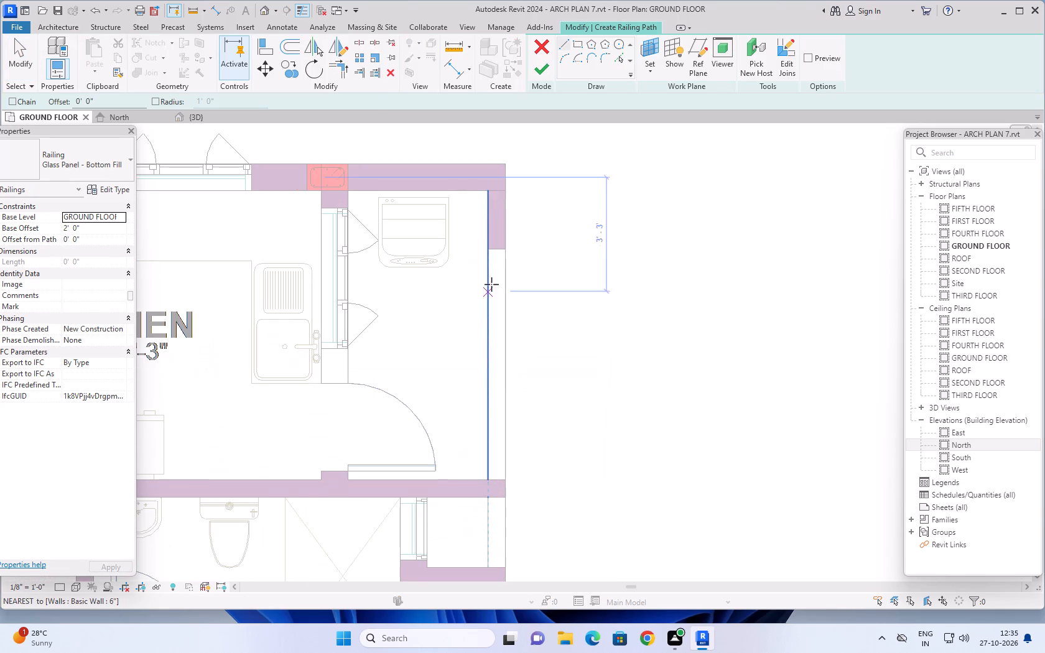
pyautogui.click(498, 250)
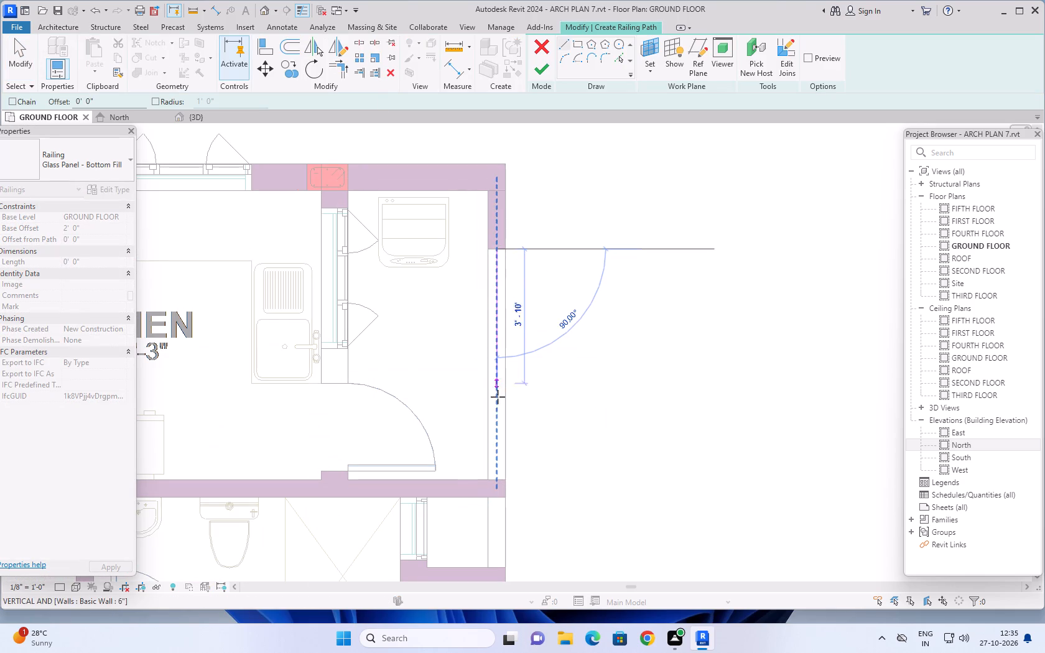
pyautogui.click(498, 479)
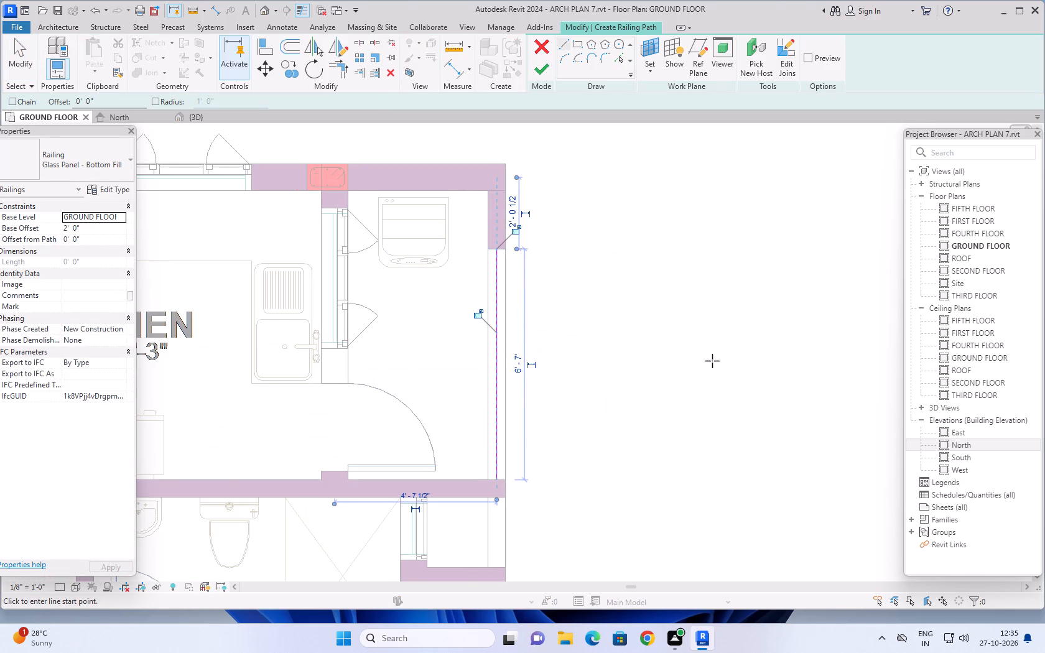
pyautogui.scroll(-9, 704, 351)
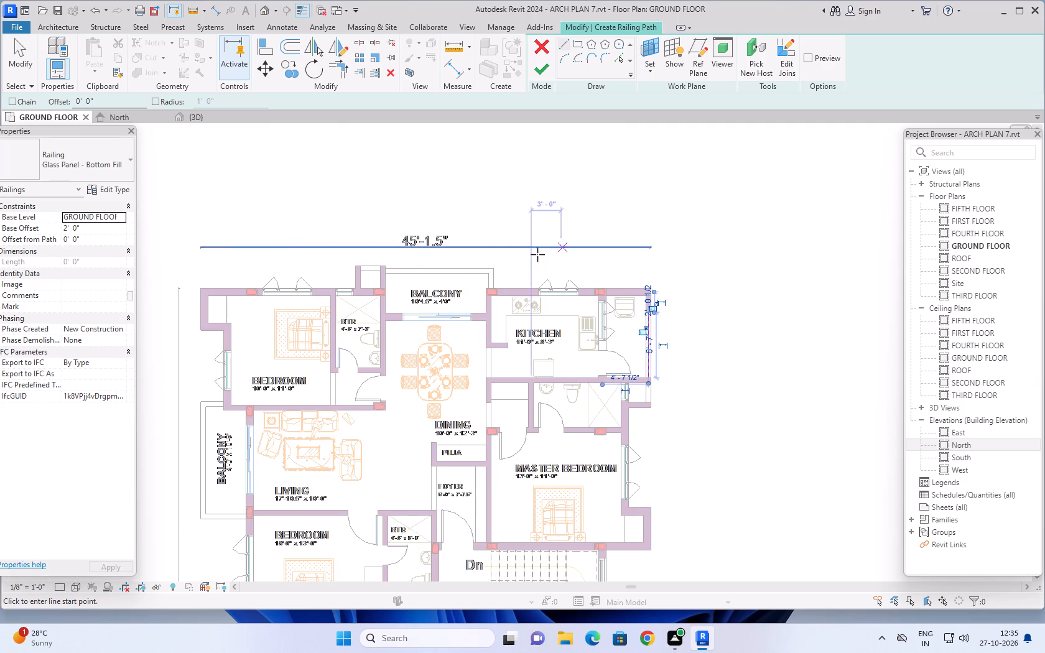
pyautogui.click(543, 68)
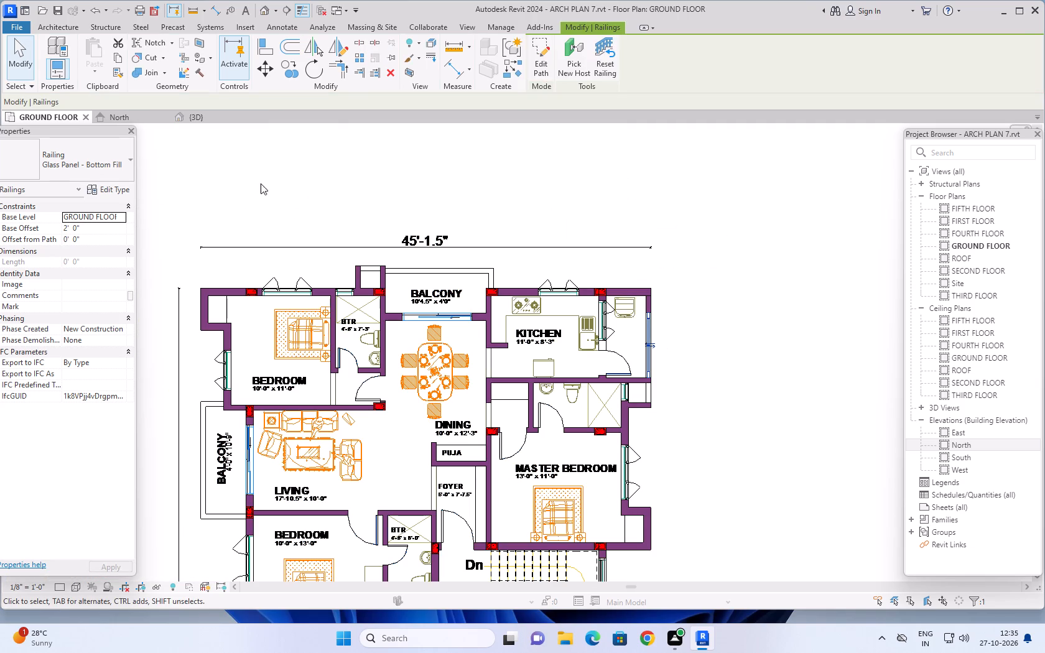
# Create a Glass Panel - Bottom Fill railing about 1'-9" long on the kitchen side of the 10'4.5" x 4'0" balcony beside the 11'-0" x 8'-3" kitchen.
pyautogui.click(62, 27)
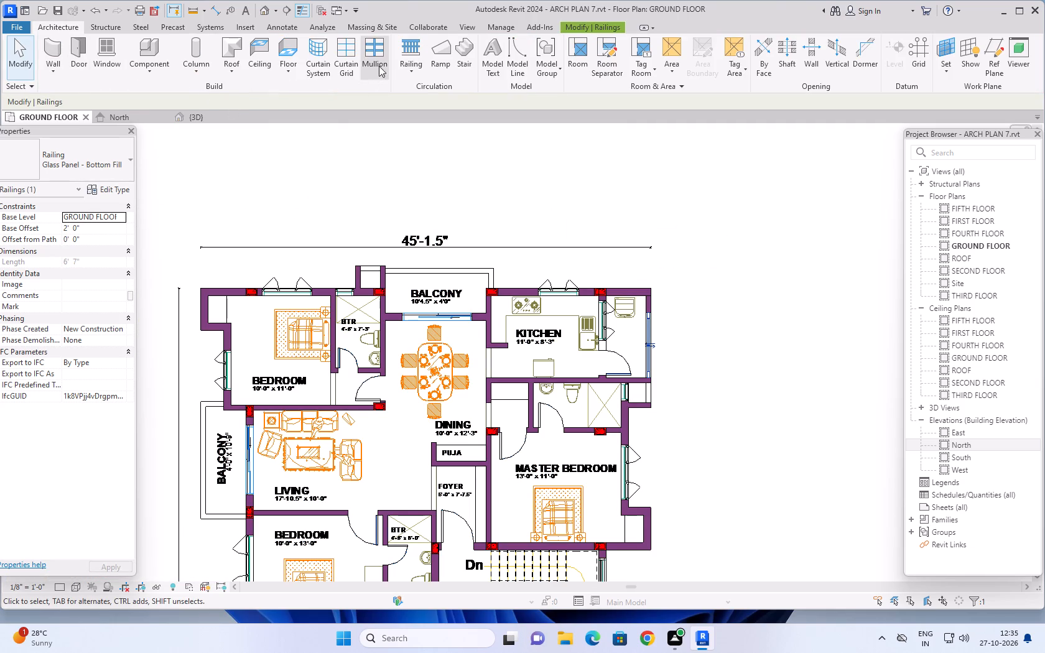
pyautogui.click(406, 50)
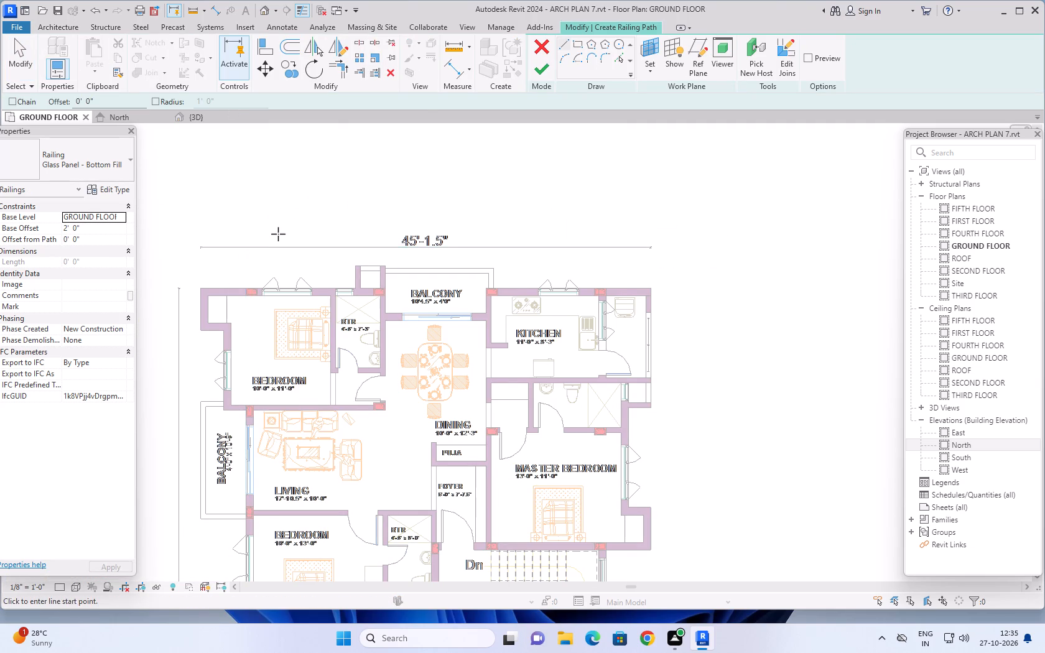
pyautogui.moveTo(291, 223); pyautogui.dragTo(396, 118, button='middle')
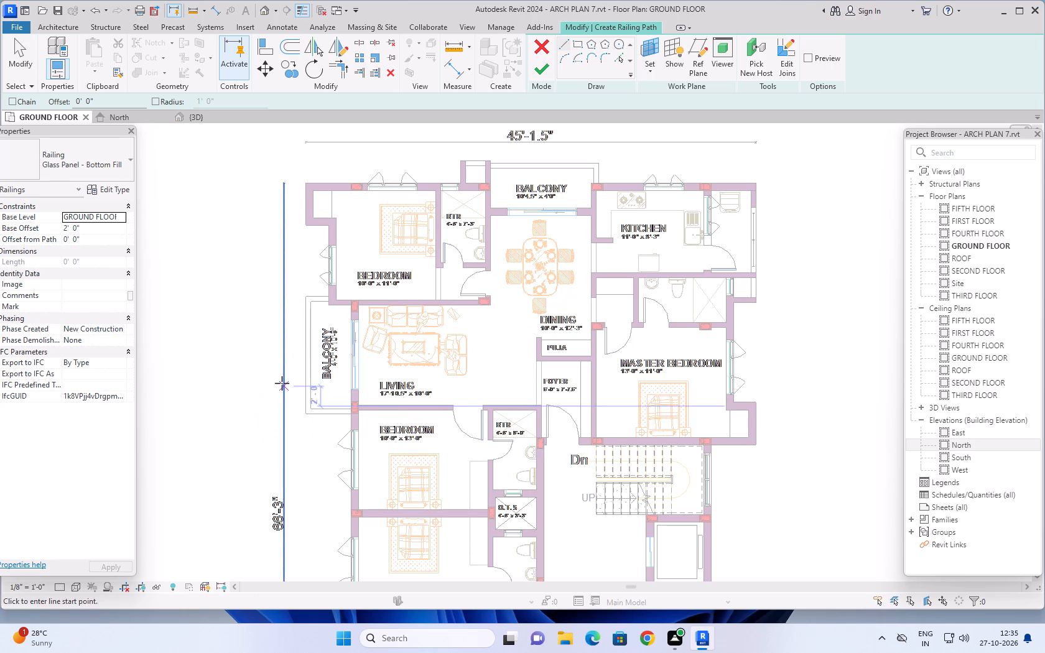
pyautogui.moveTo(644, 159); pyautogui.dragTo(570, 324, button='middle')
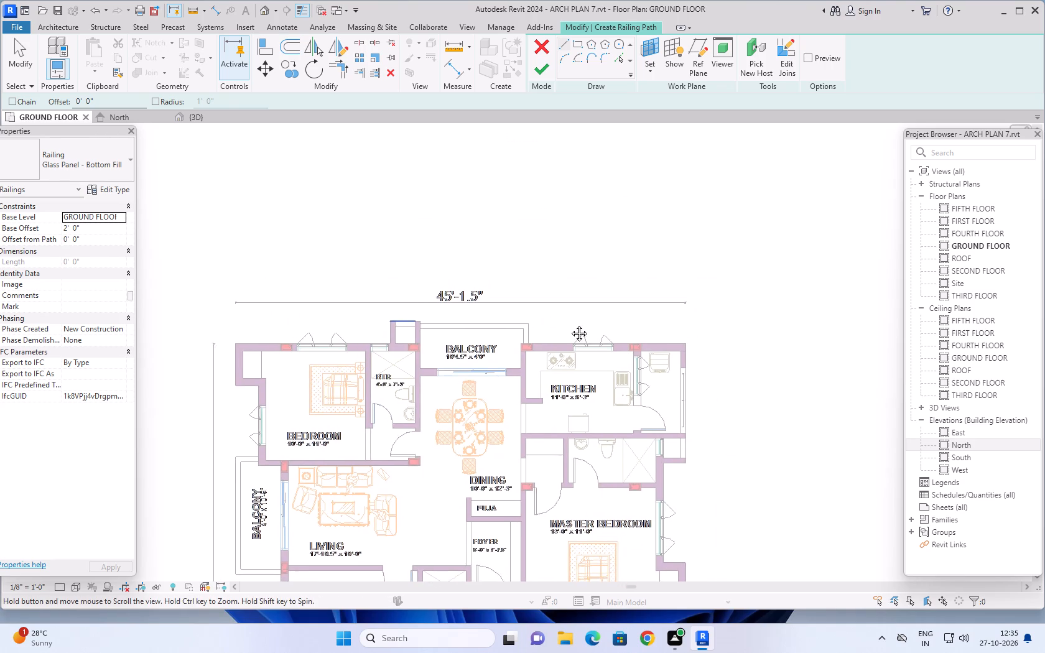
pyautogui.moveTo(570, 324); pyautogui.dragTo(571, 323, button='middle')
pyautogui.scroll(8, 537, 322)
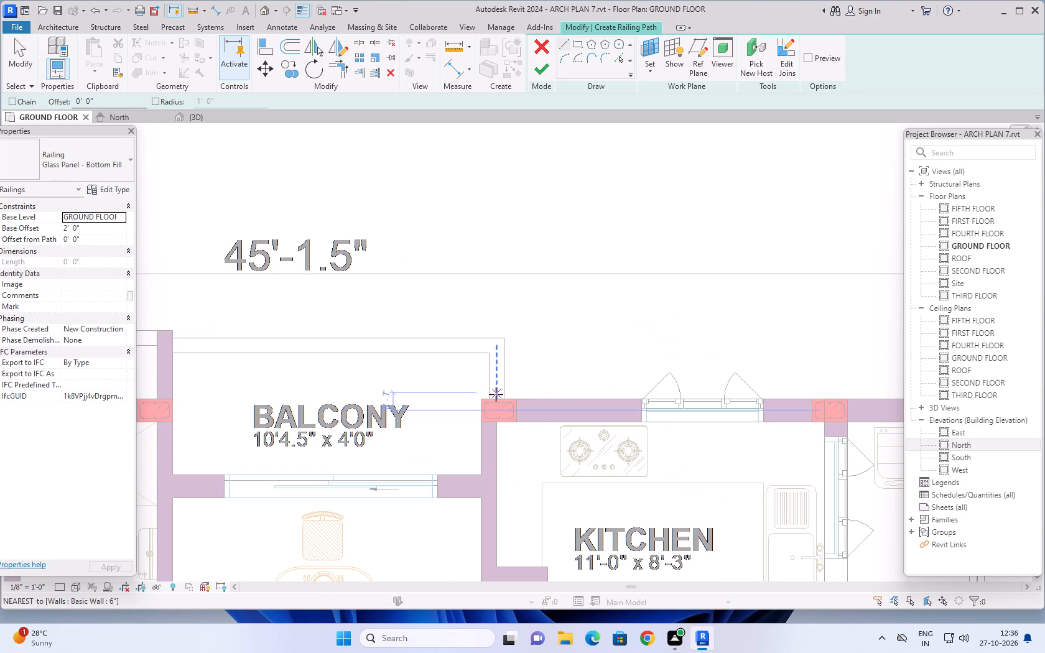
pyautogui.click(496, 397)
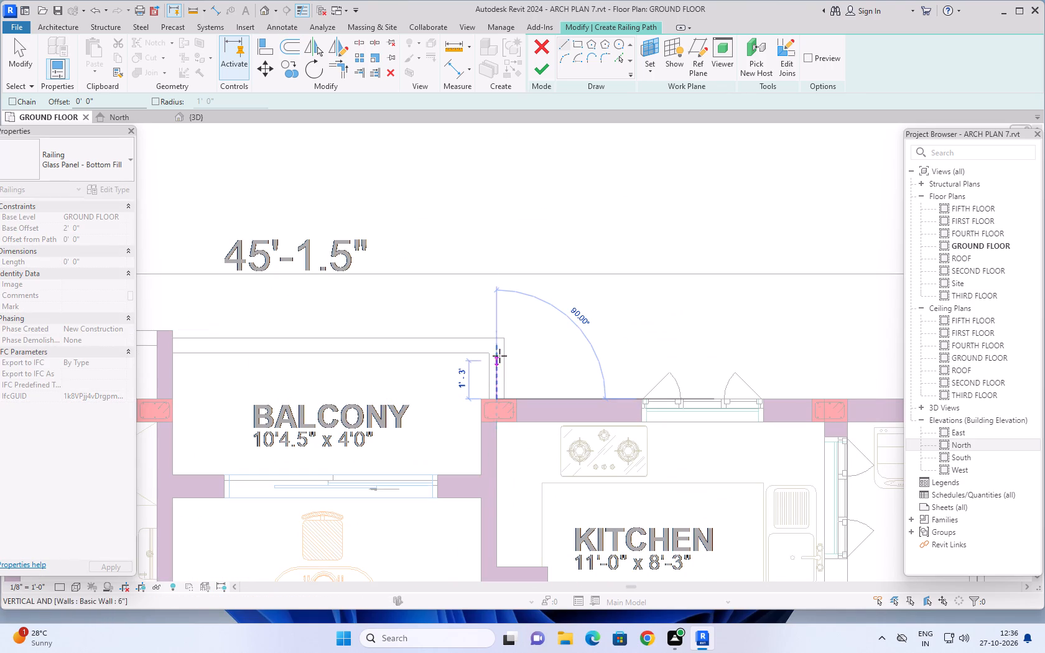
pyautogui.click(499, 348)
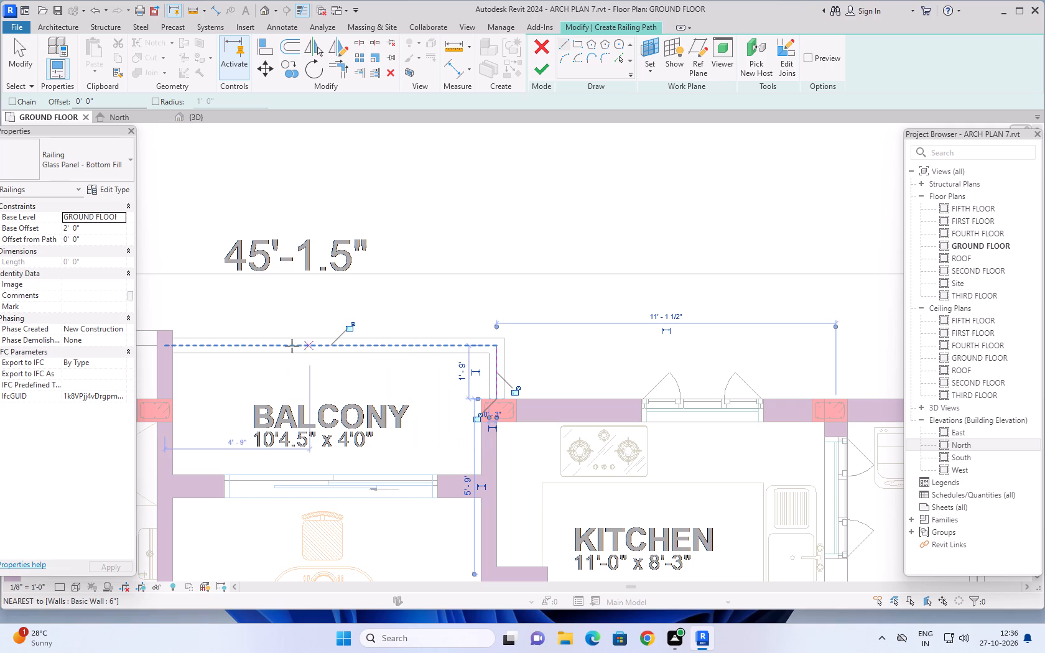
pyautogui.click(174, 344)
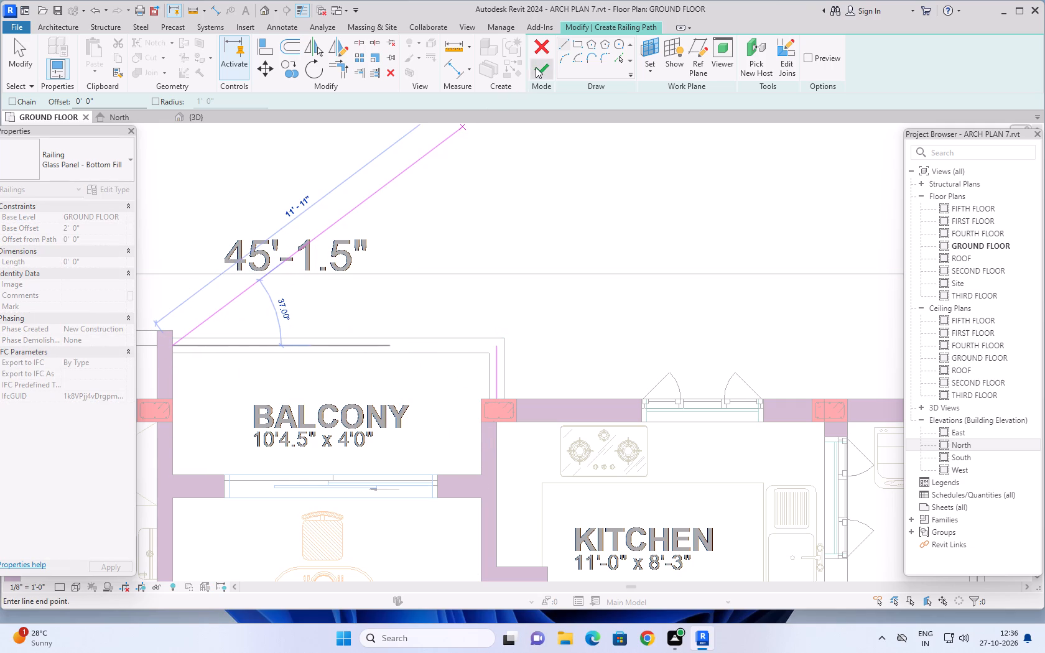
pyautogui.click(536, 67)
# Edit the short balcony railing's path, adding a line about 10'-7 1/2" long across the balcony front to the opposite wall, and finish the sketch.
pyautogui.scroll(-6, 391, 257)
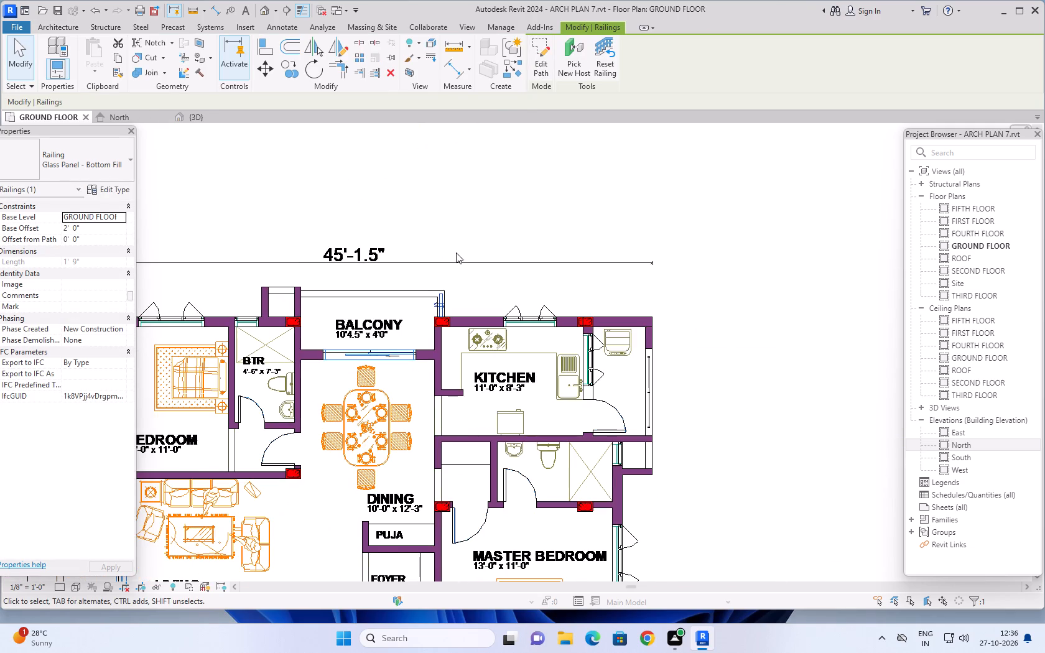
pyautogui.scroll(3, 456, 252)
pyautogui.moveTo(462, 244); pyautogui.dragTo(478, 224, button='middle')
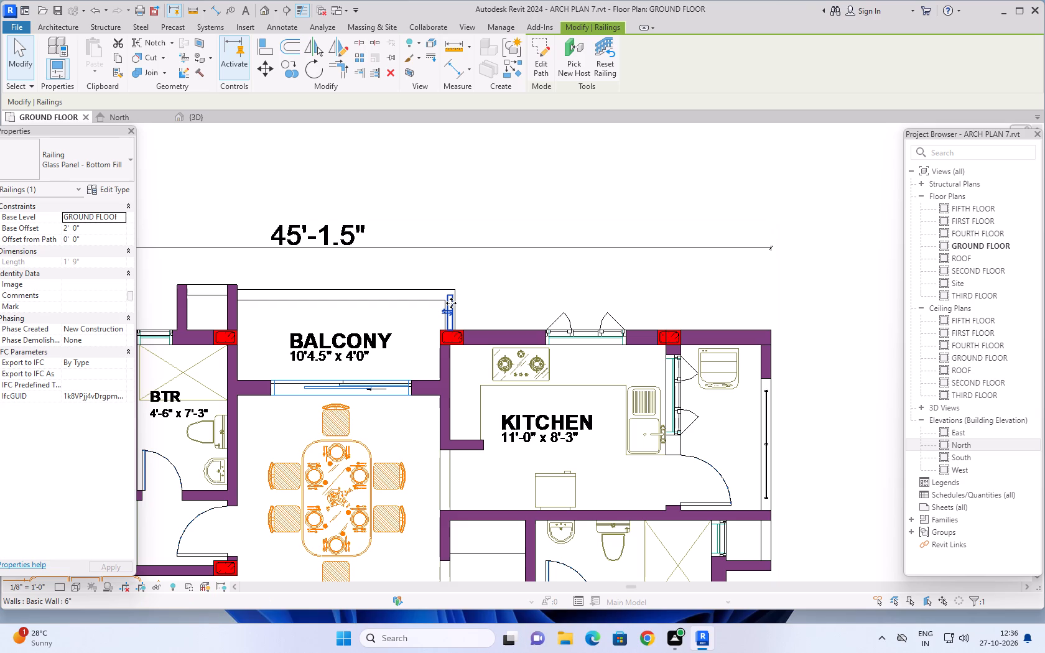
pyautogui.click(450, 304)
pyautogui.scroll(2, 470, 302)
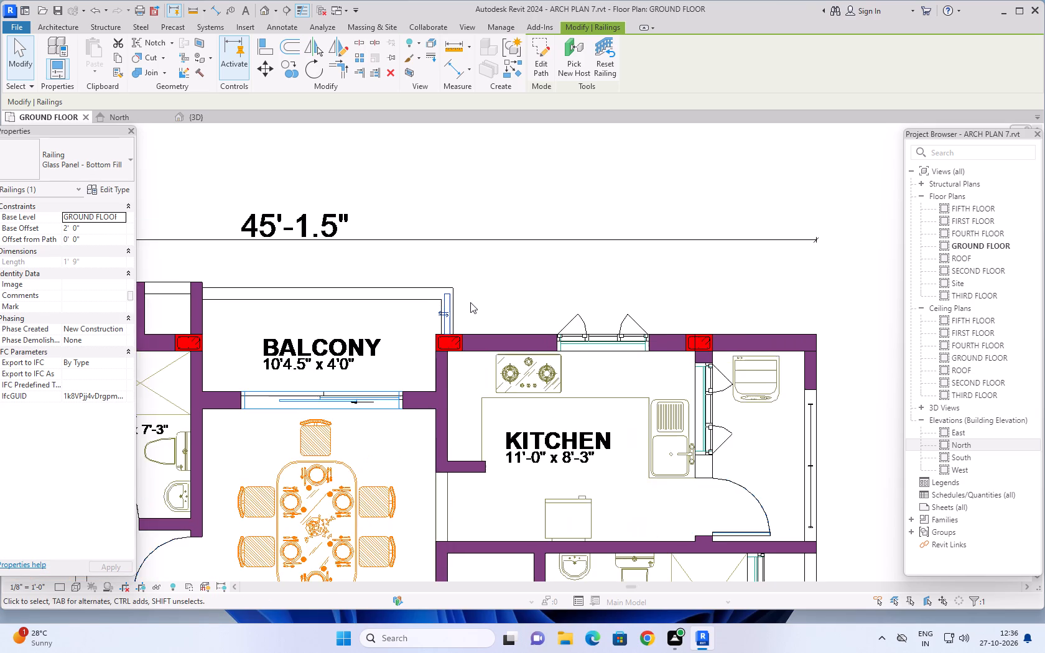
pyautogui.press('Escape')
pyautogui.press('Escape')
pyautogui.click(446, 312)
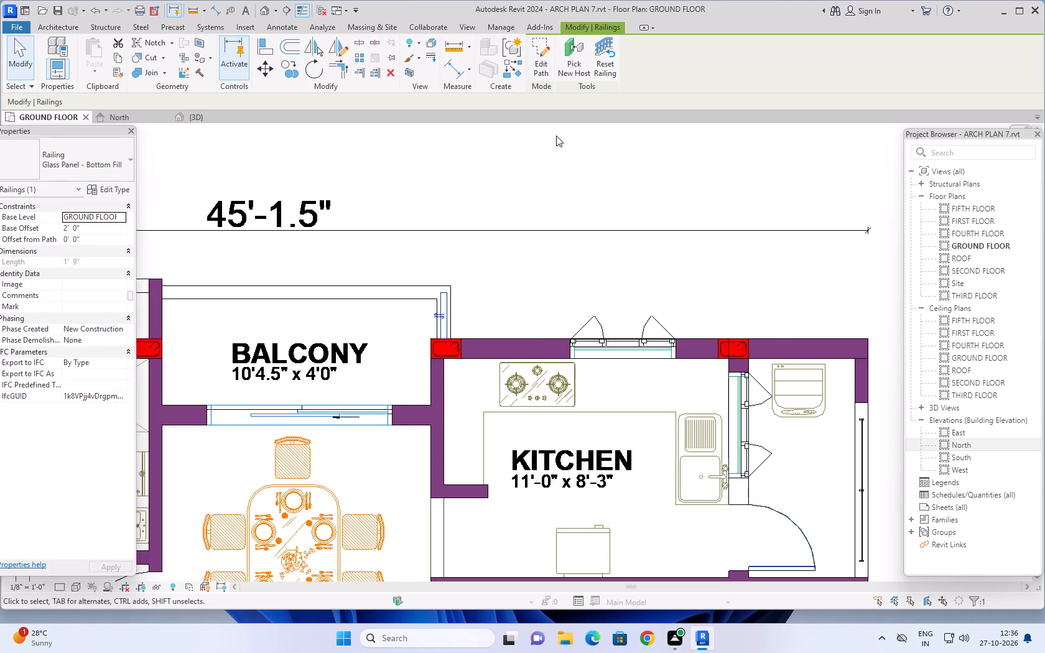
pyautogui.click(540, 65)
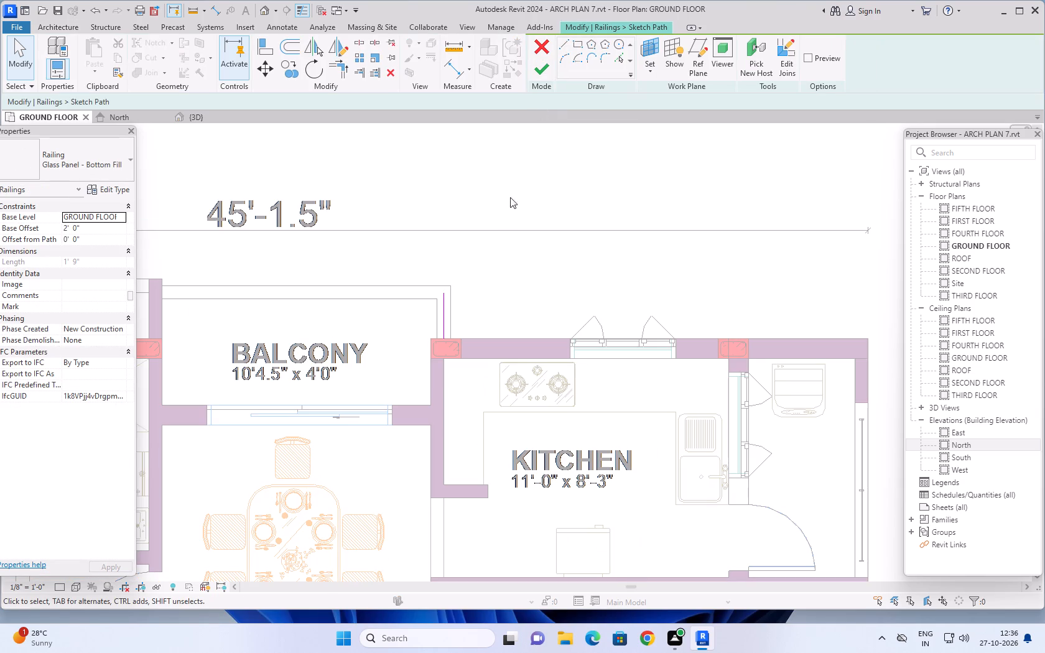
pyautogui.click(569, 47)
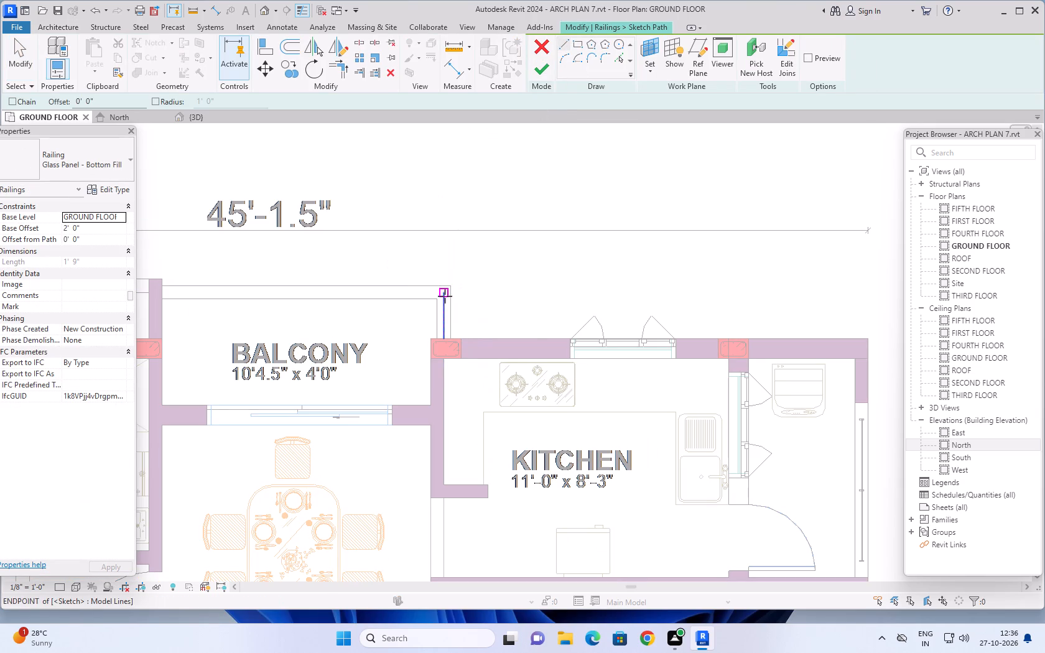
pyautogui.click(444, 296)
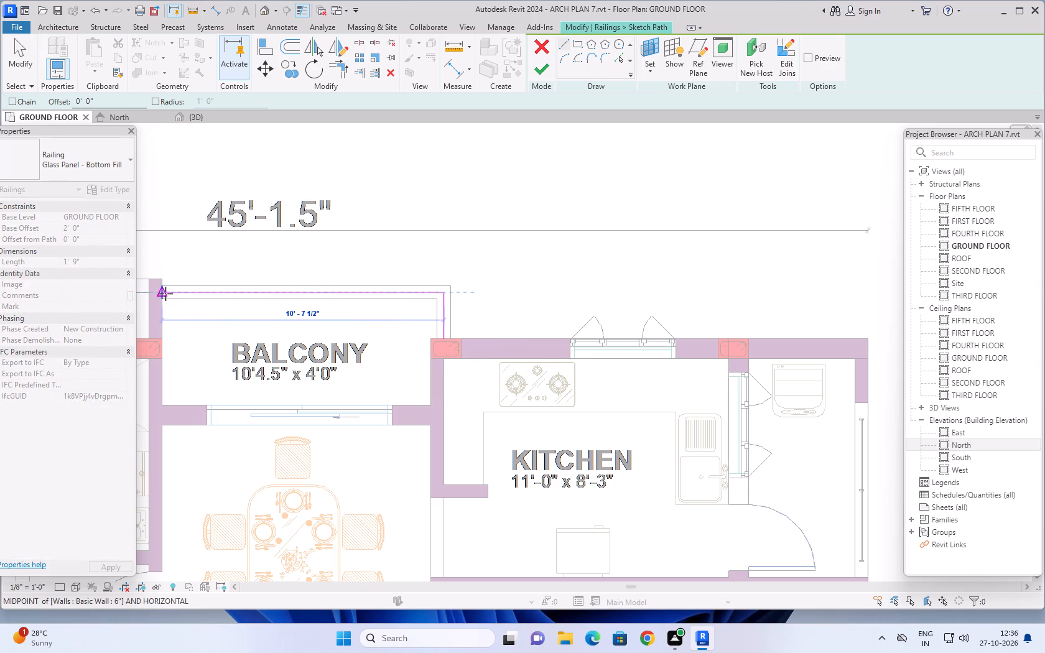
pyautogui.click(164, 293)
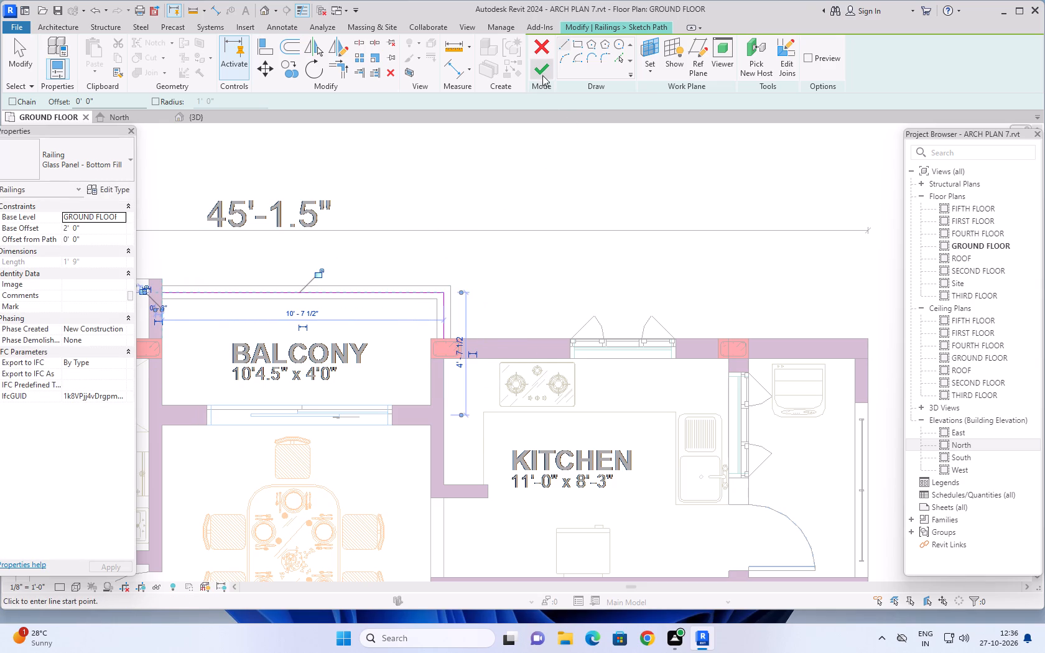
pyautogui.scroll(-6, 694, 288)
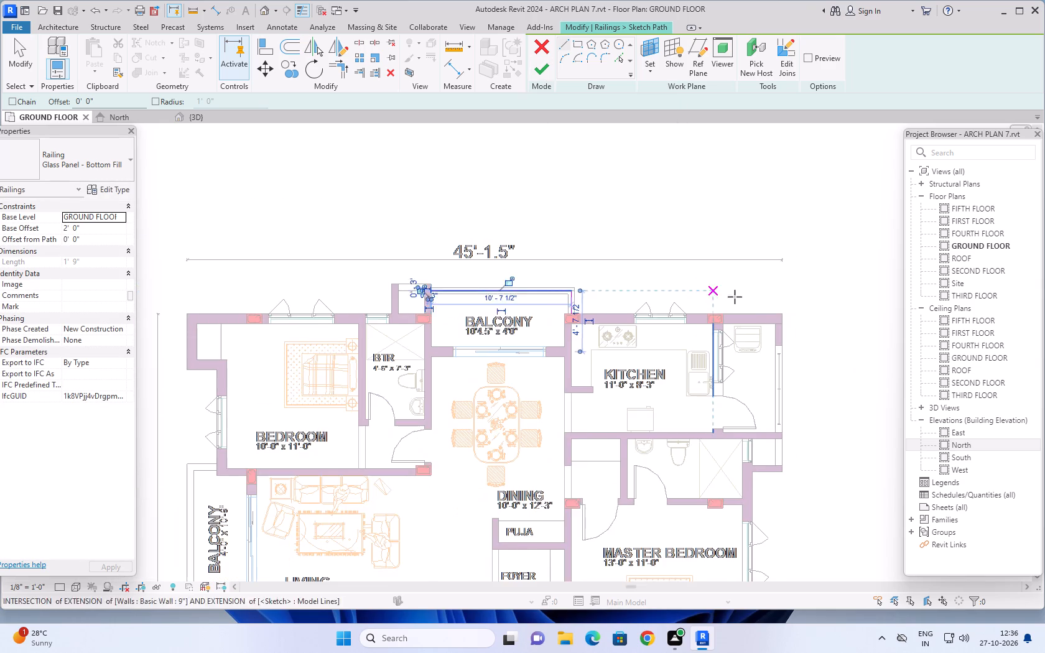
pyautogui.scroll(-2, 773, 353)
pyautogui.scroll(3, 799, 420)
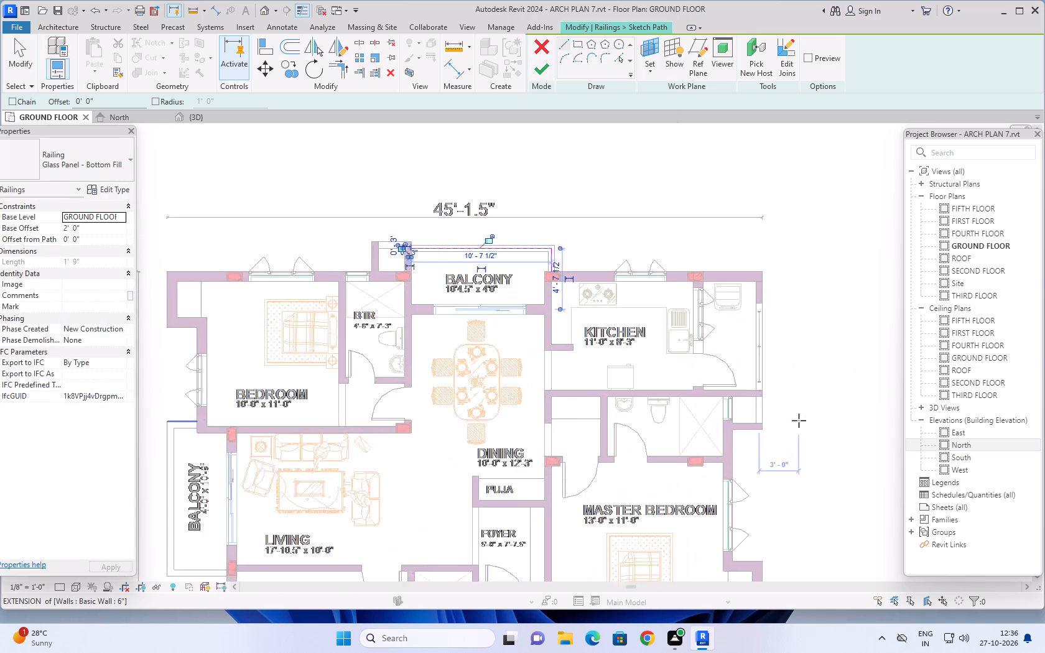
pyautogui.scroll(1, 799, 420)
pyautogui.scroll(-9, 799, 421)
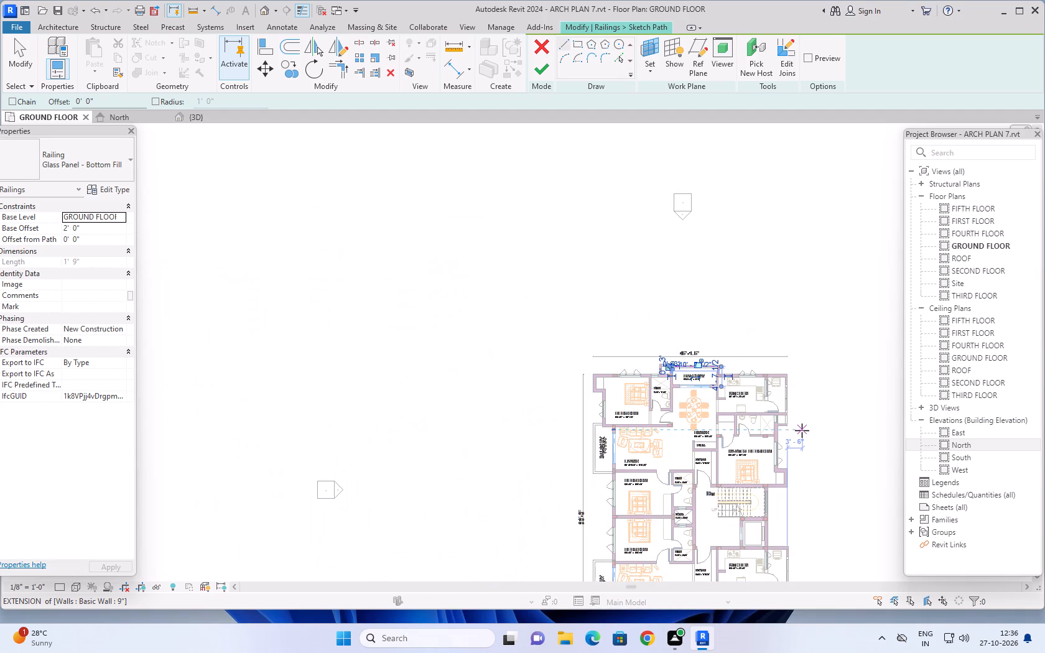
pyautogui.scroll(-1, 802, 432)
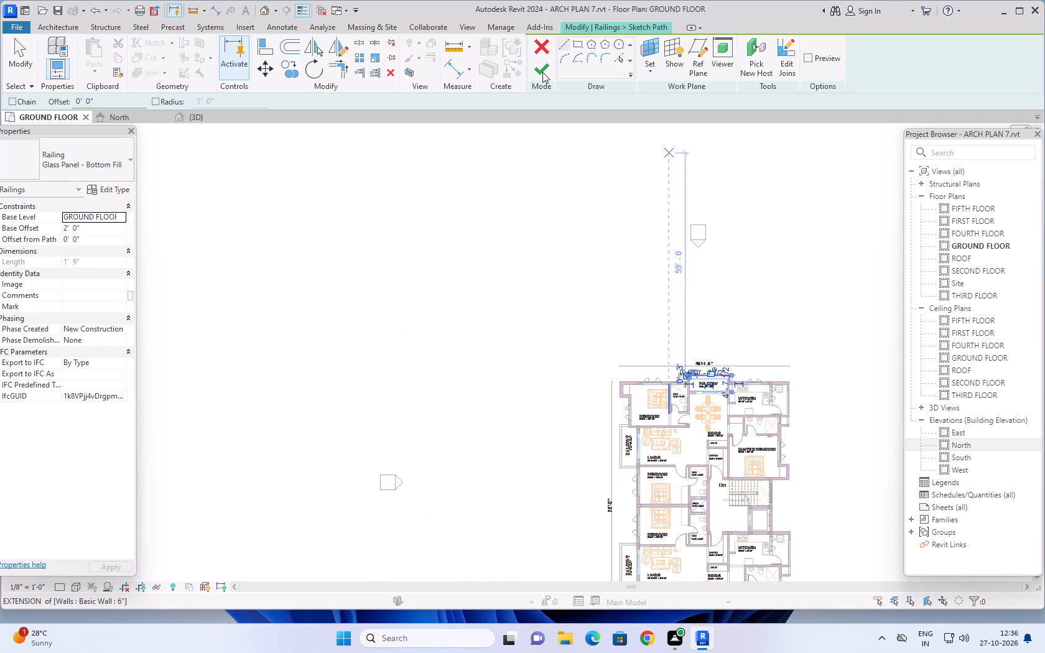
pyautogui.click(542, 72)
# Start a new railing path at the 4'-0" x 10'-9" balcony with a line about 2'-0" long outward from the bedroom wall.
pyautogui.moveTo(551, 314); pyautogui.dragTo(276, 197, button='middle')
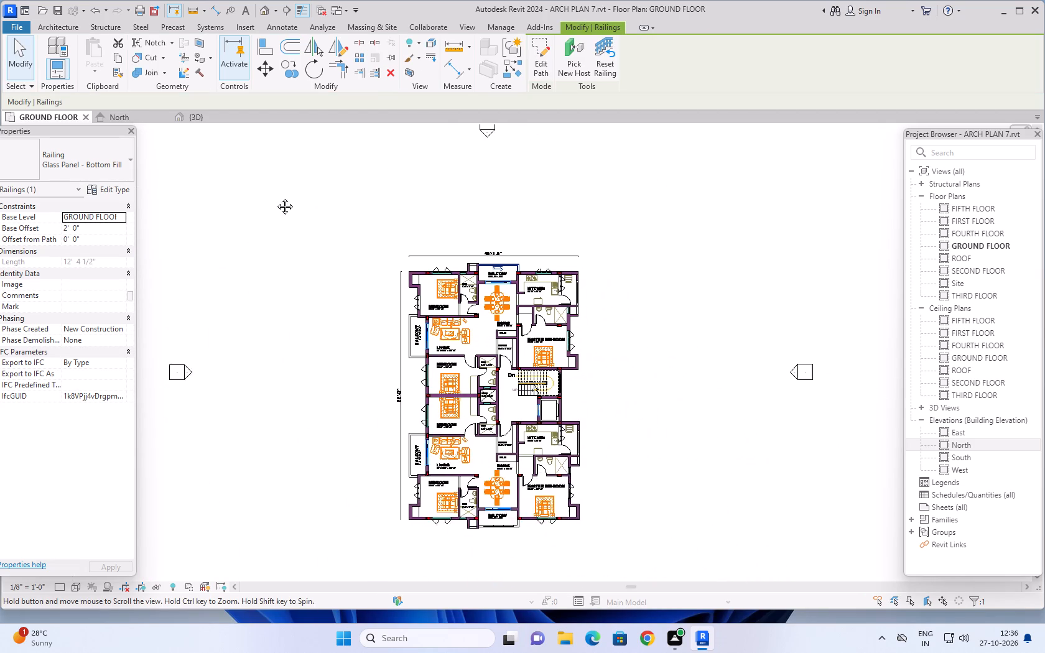
pyautogui.moveTo(276, 197); pyautogui.dragTo(273, 195, button='middle')
pyautogui.click(74, 24)
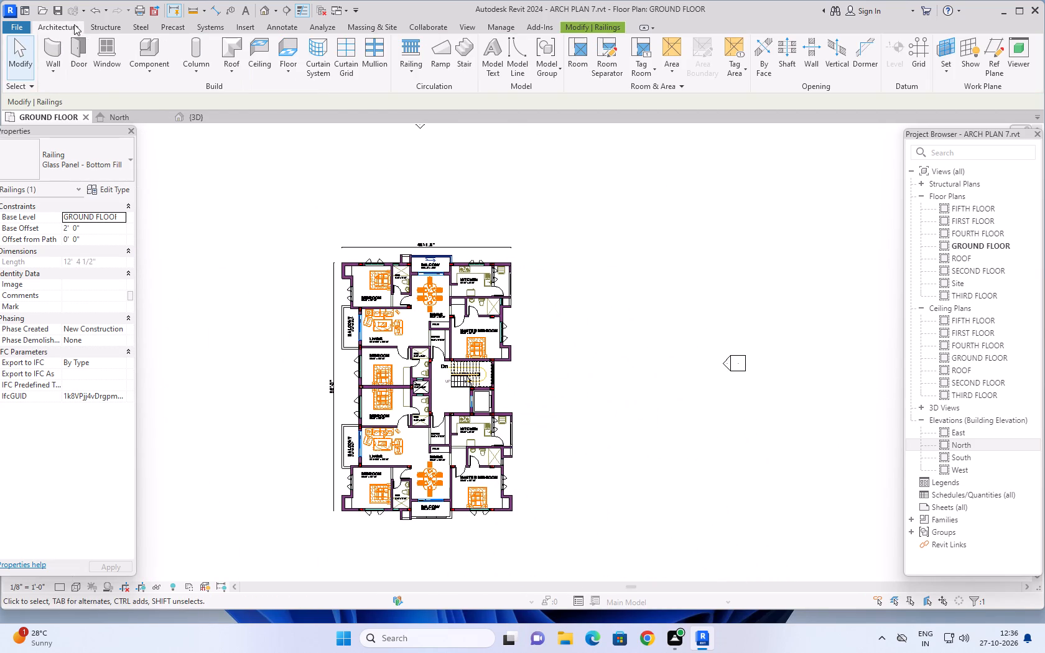
pyautogui.click(411, 53)
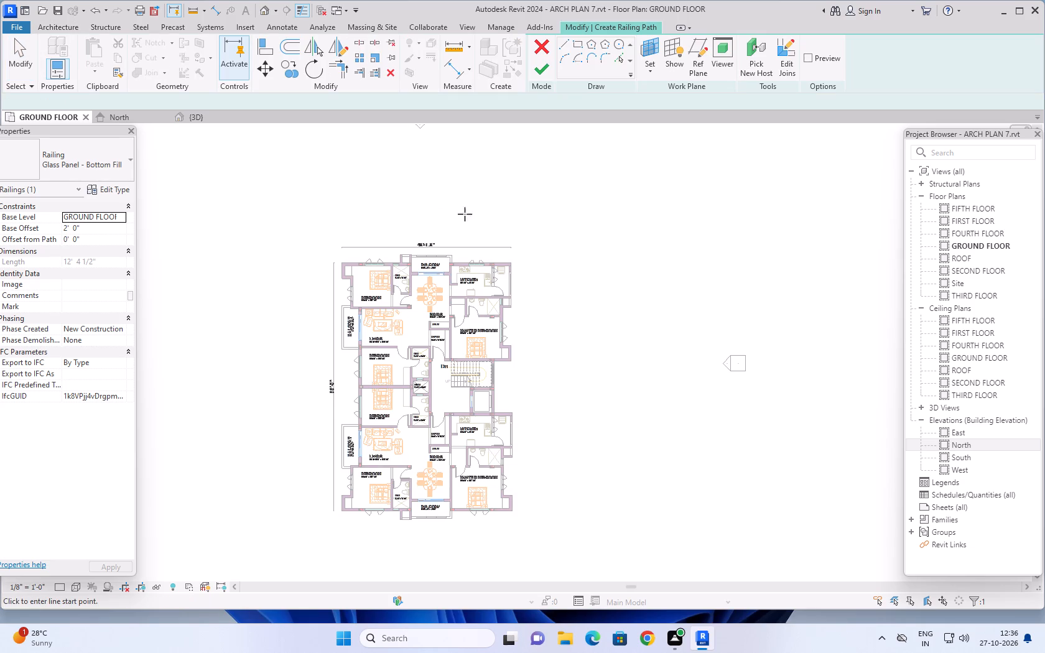
pyautogui.scroll(3, 313, 300)
pyautogui.scroll(5, 321, 368)
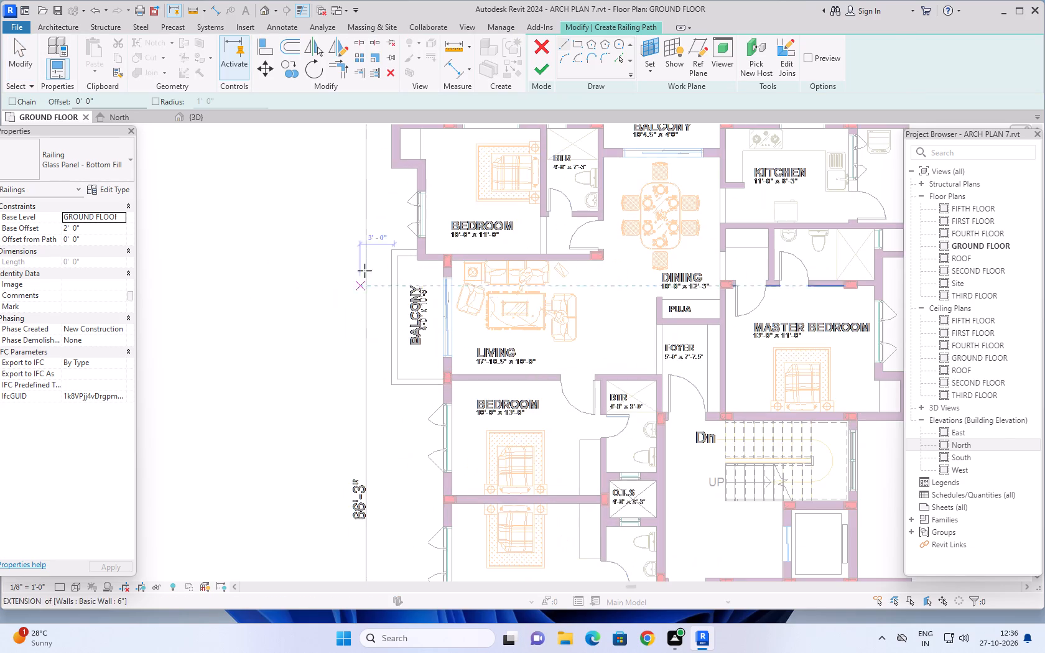
pyautogui.scroll(4, 373, 252)
pyautogui.scroll(8, 433, 247)
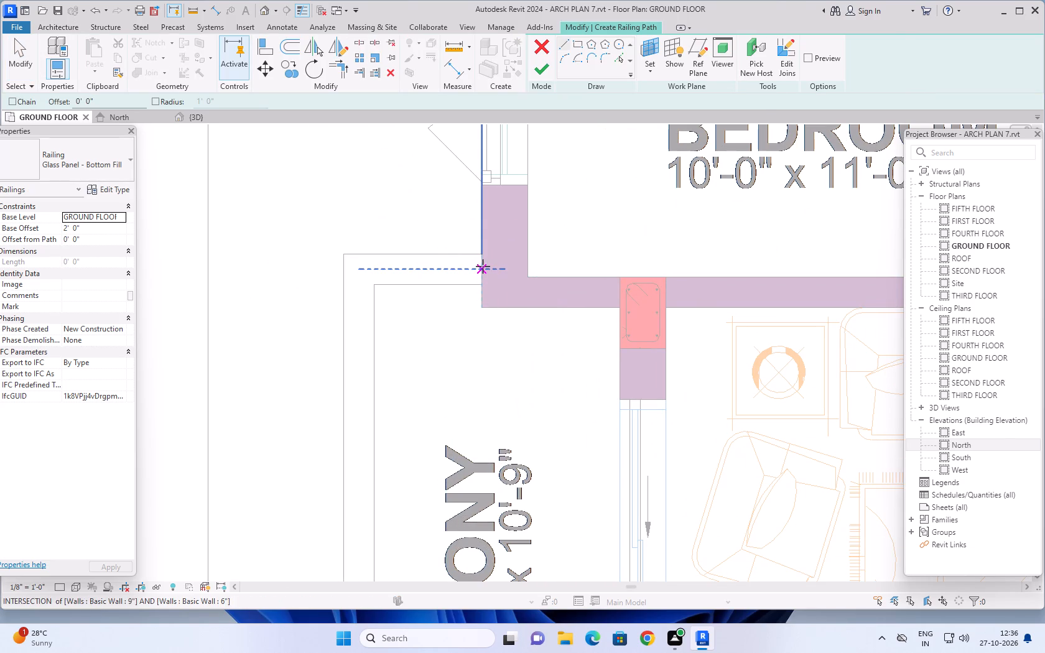
pyautogui.scroll(5, 483, 266)
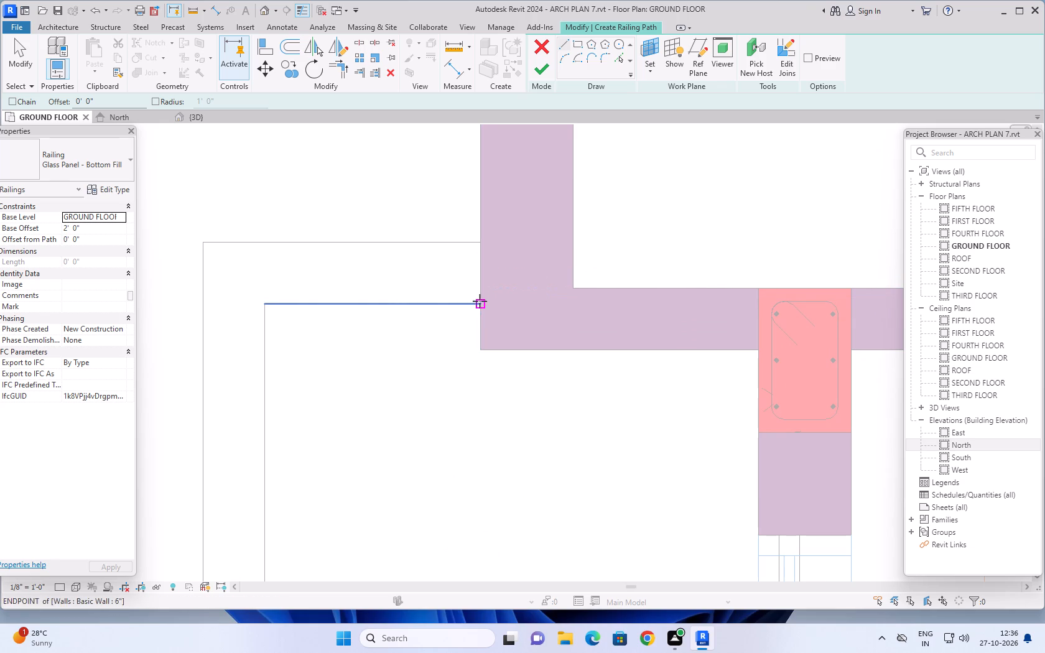
pyautogui.click(480, 273)
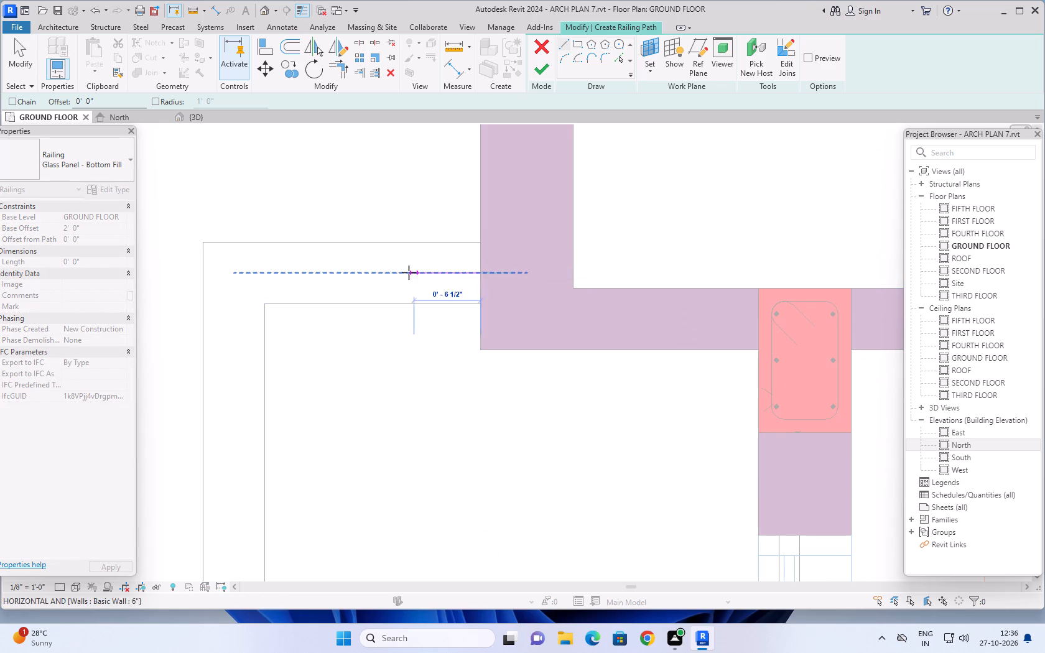
pyautogui.click(235, 273)
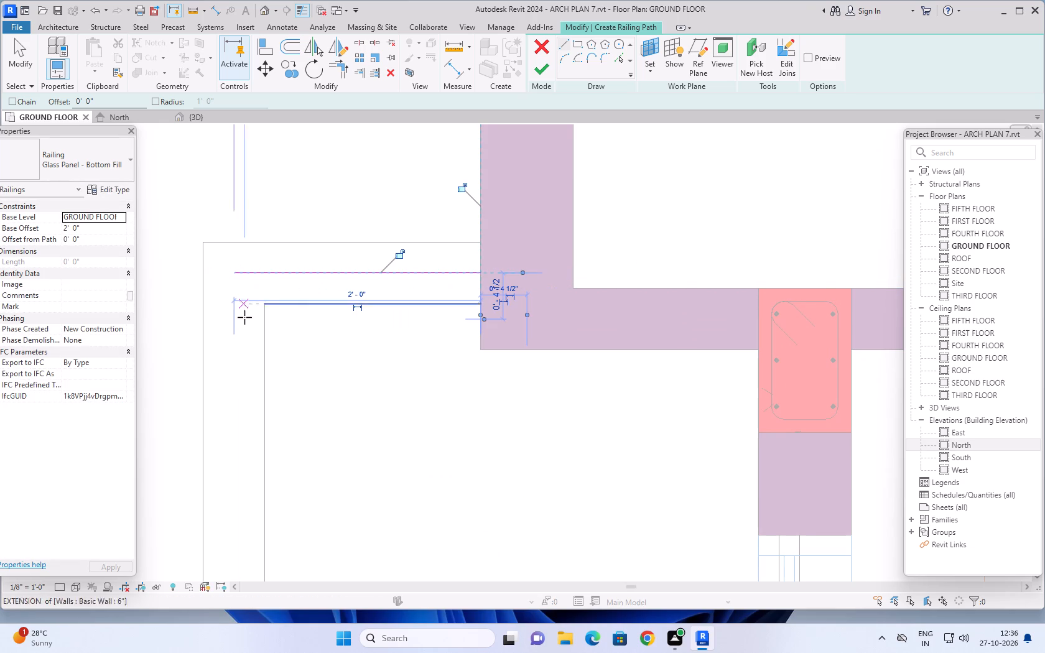
# Continue the railing path along the balcony's long outer edge, and return to the column by the living room with a line about 4'-3" long.
pyautogui.click(233, 274)
pyautogui.scroll(-3, 233, 435)
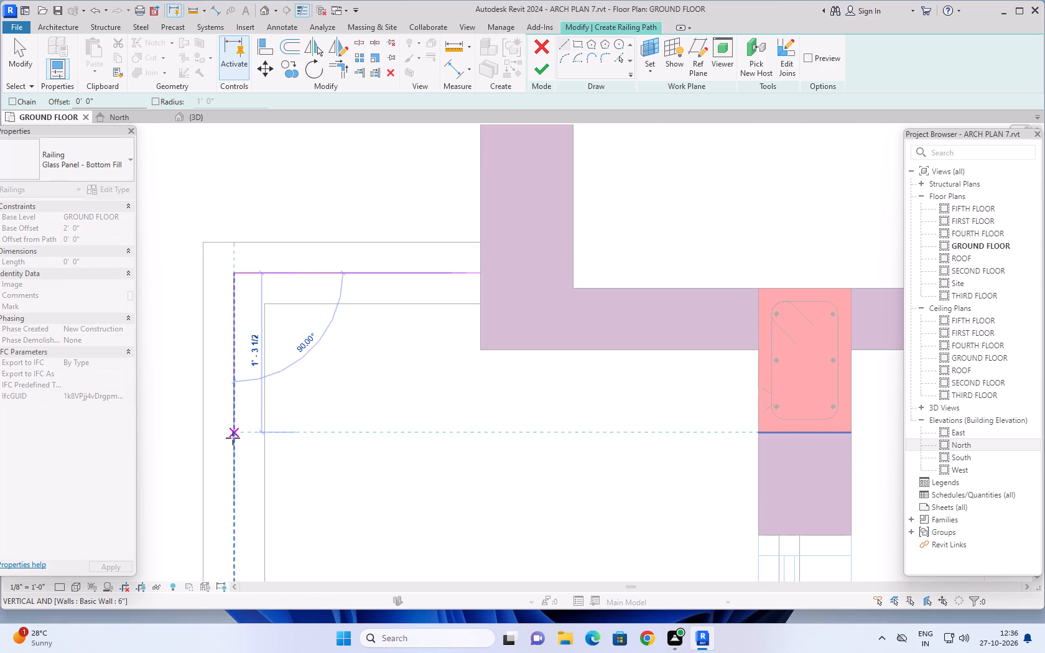
pyautogui.scroll(-4, 232, 448)
pyautogui.moveTo(229, 454); pyautogui.dragTo(250, 180, button='middle')
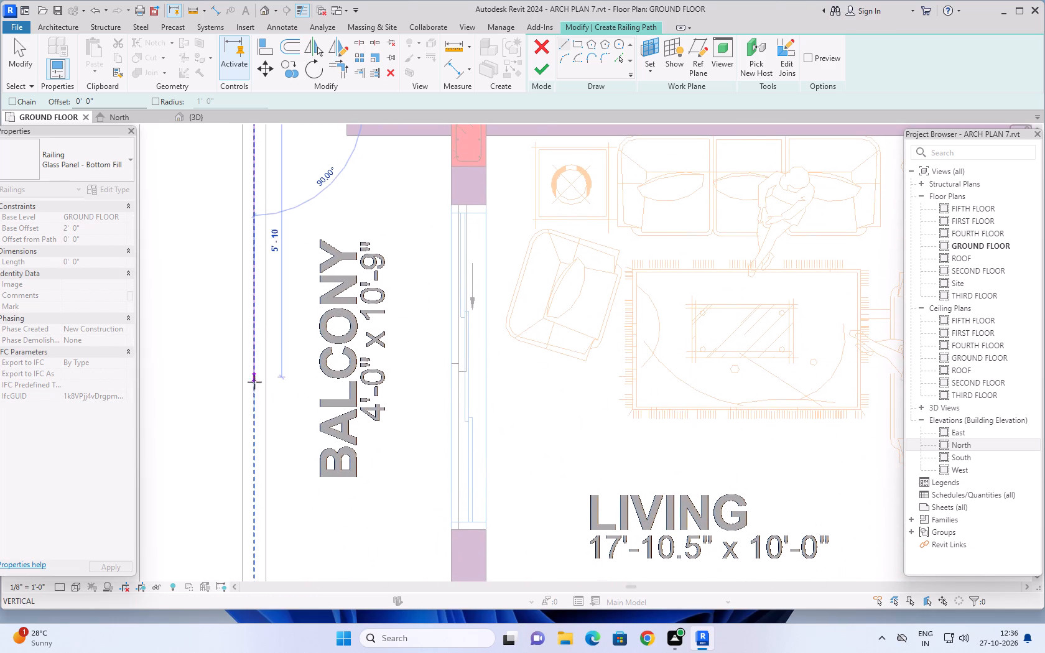
pyautogui.scroll(-5, 256, 394)
pyautogui.moveTo(256, 431); pyautogui.dragTo(251, 341, button='middle')
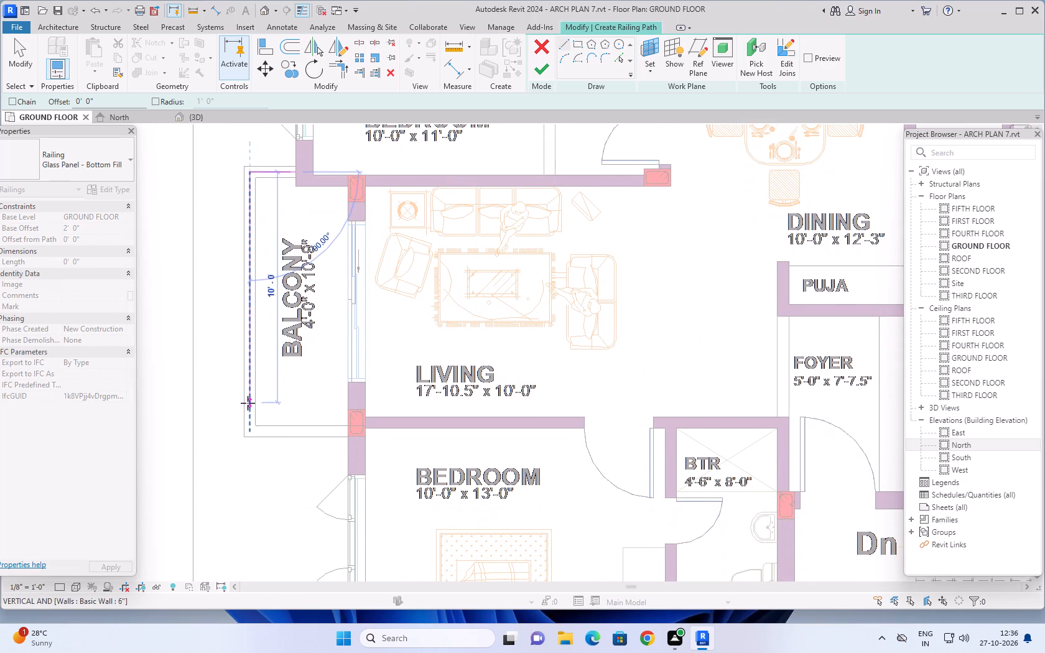
pyautogui.scroll(7, 248, 403)
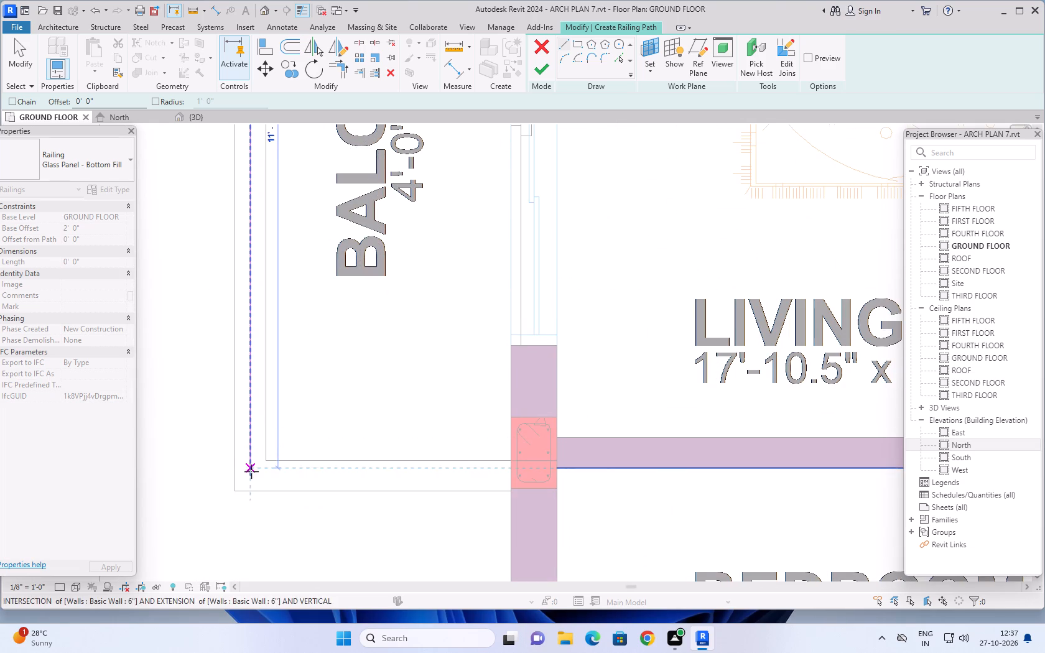
pyautogui.click(251, 476)
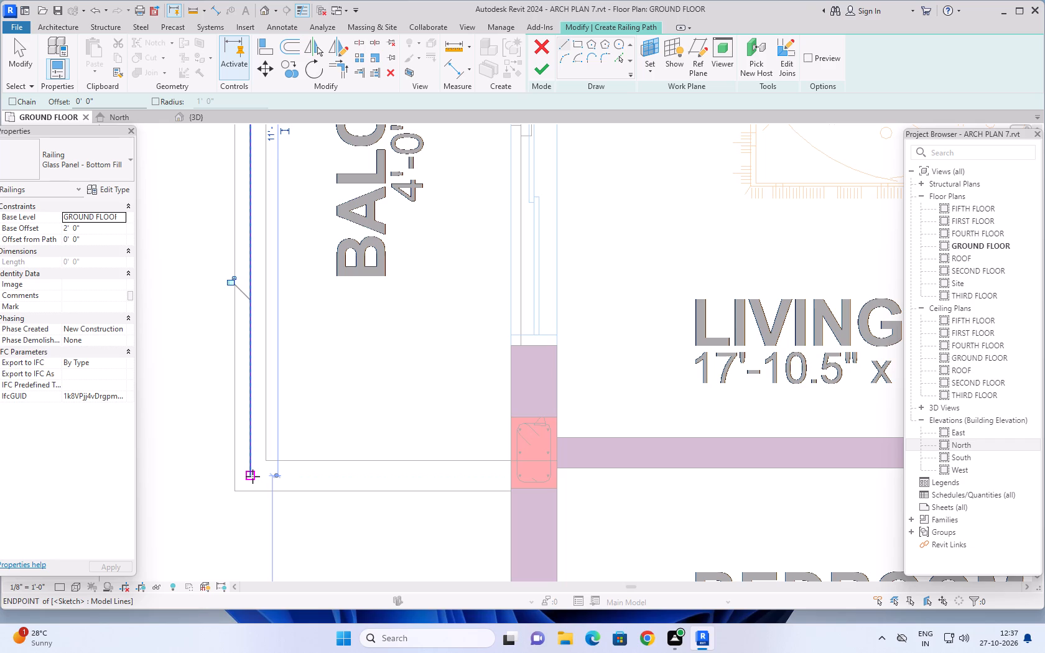
pyautogui.click(251, 478)
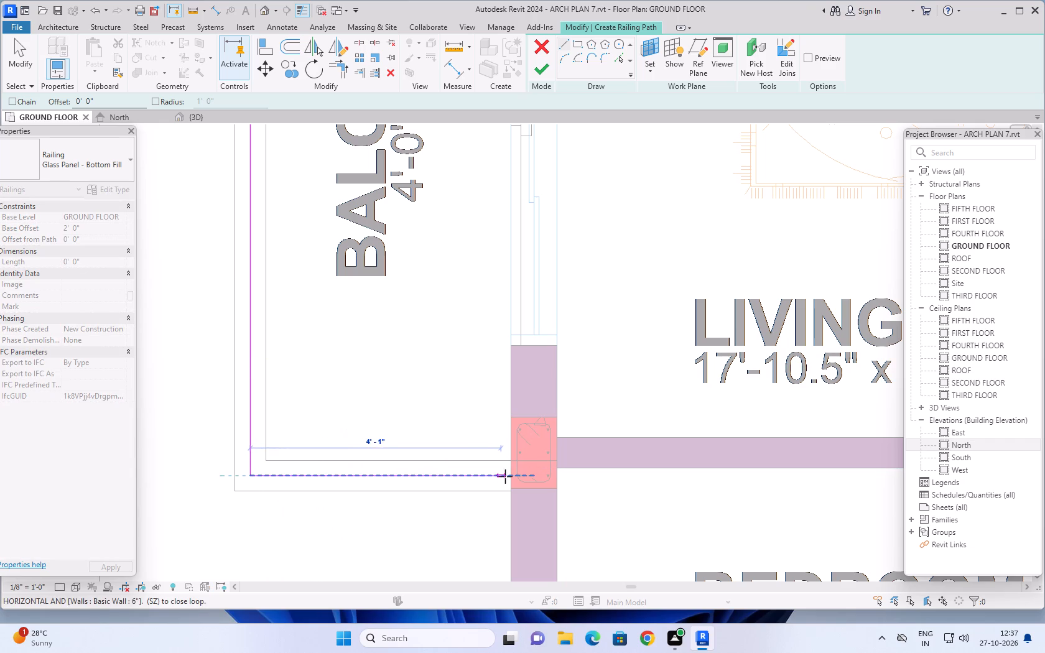
pyautogui.click(510, 476)
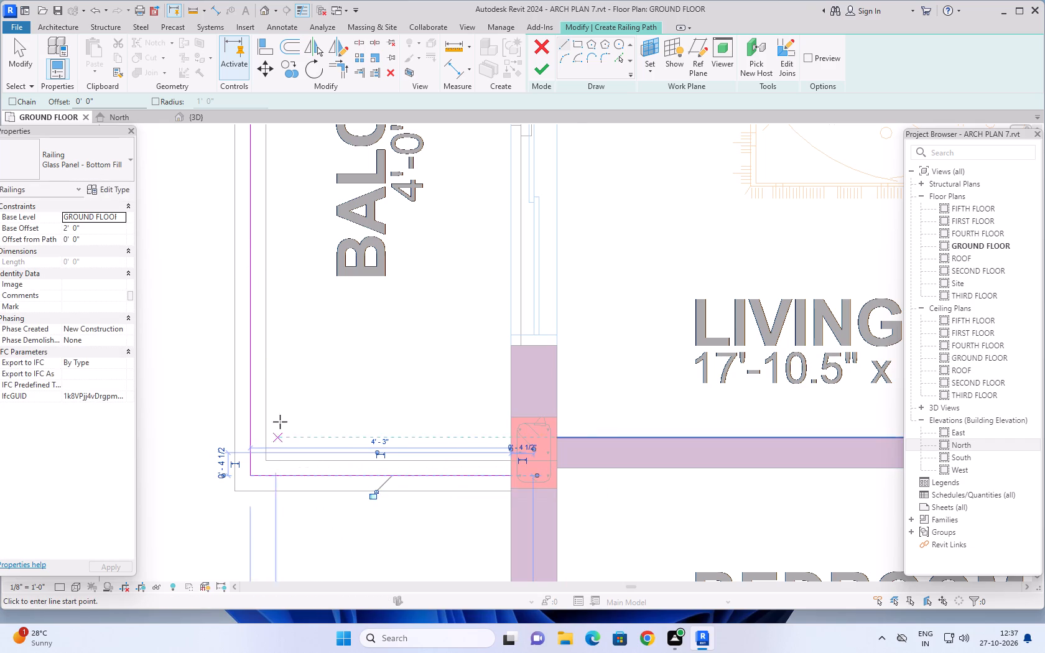
# Finish the railing sketch around the first 4'-0" x 10'-9" living room balcony.
pyautogui.scroll(-8, 343, 361)
pyautogui.scroll(-4, 336, 427)
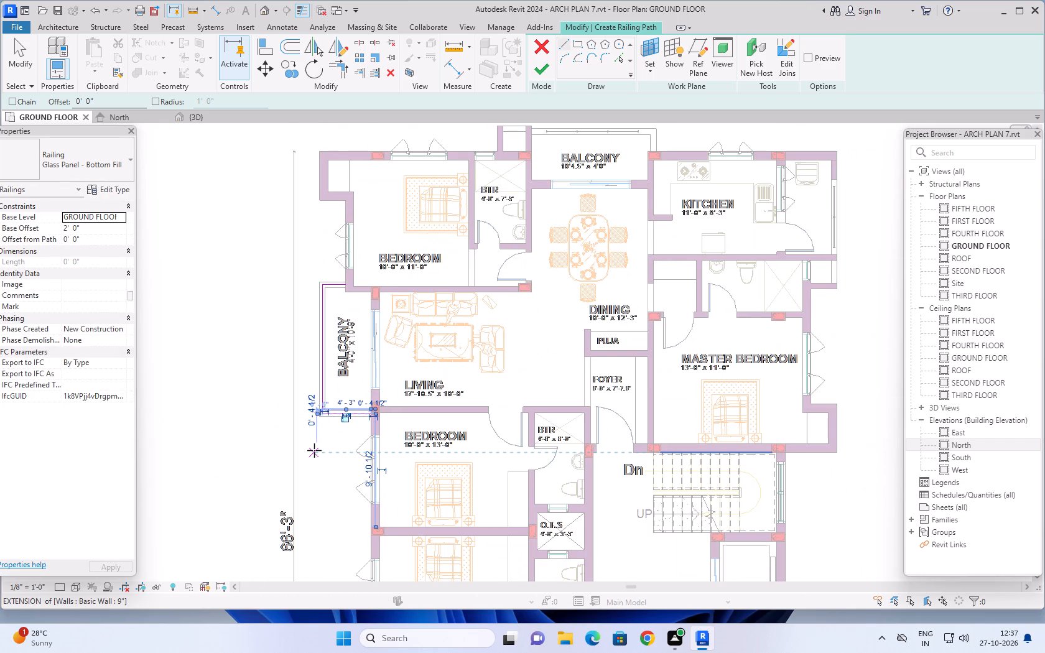
pyautogui.scroll(-2, 286, 428)
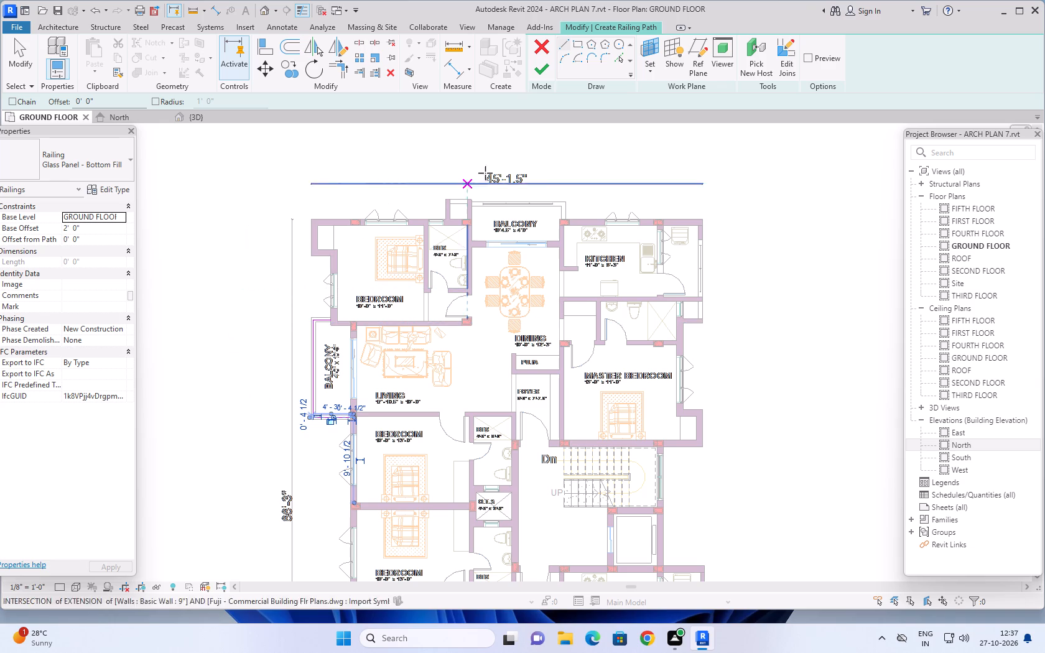
pyautogui.click(544, 70)
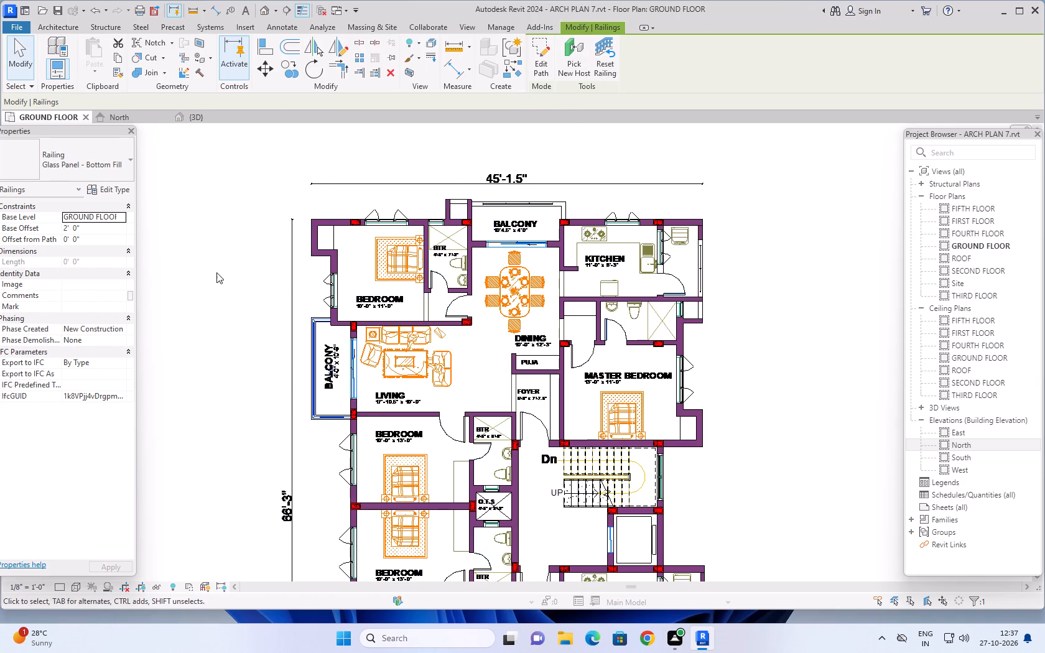
# Start a new Glass Panel - Bottom Fill railing at the mirrored apartment's 4'-0" x 10'-9" balcony with a line about 4'-3" outward from the column.
pyautogui.scroll(-4, 216, 272)
pyautogui.moveTo(213, 320); pyautogui.dragTo(228, 256, button='middle')
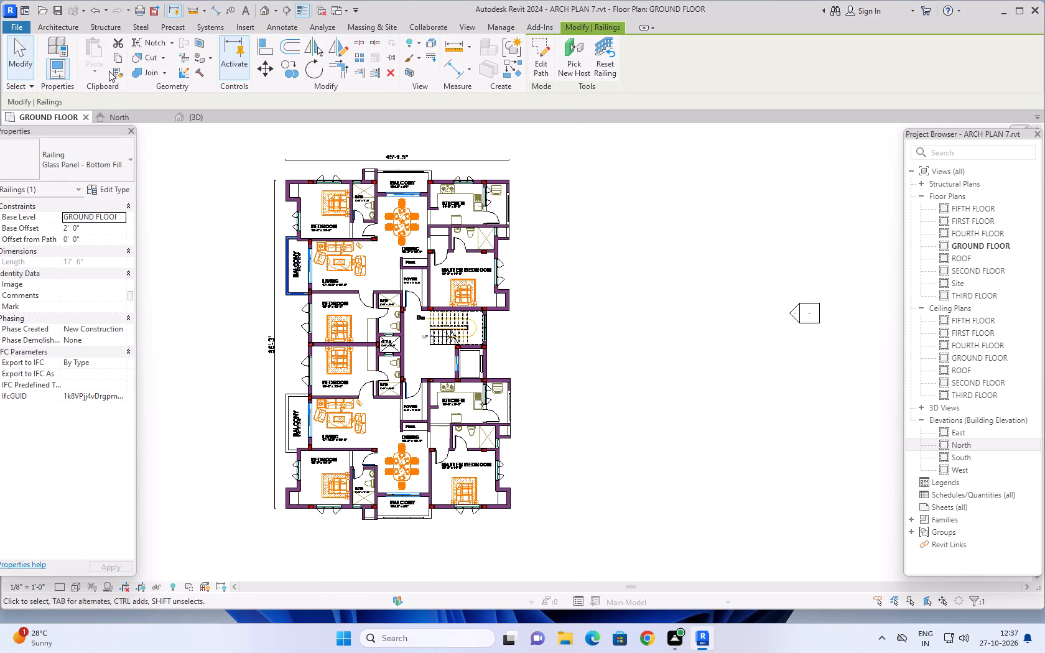
pyautogui.click(64, 25)
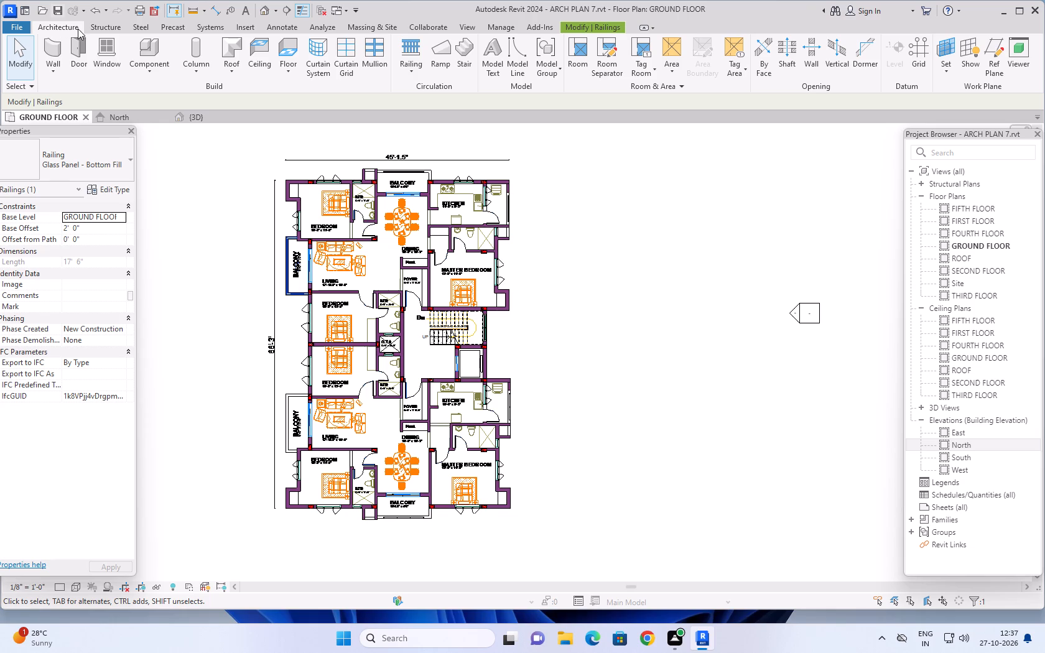
pyautogui.click(413, 53)
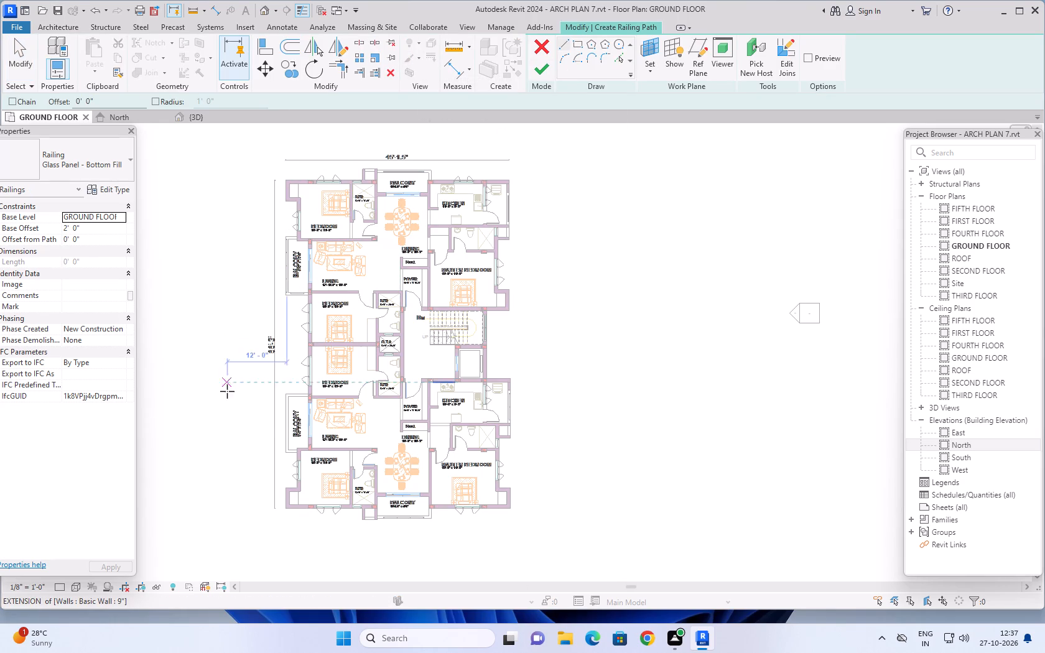
pyautogui.scroll(3, 226, 404)
pyautogui.moveTo(254, 442); pyautogui.dragTo(270, 416, button='middle')
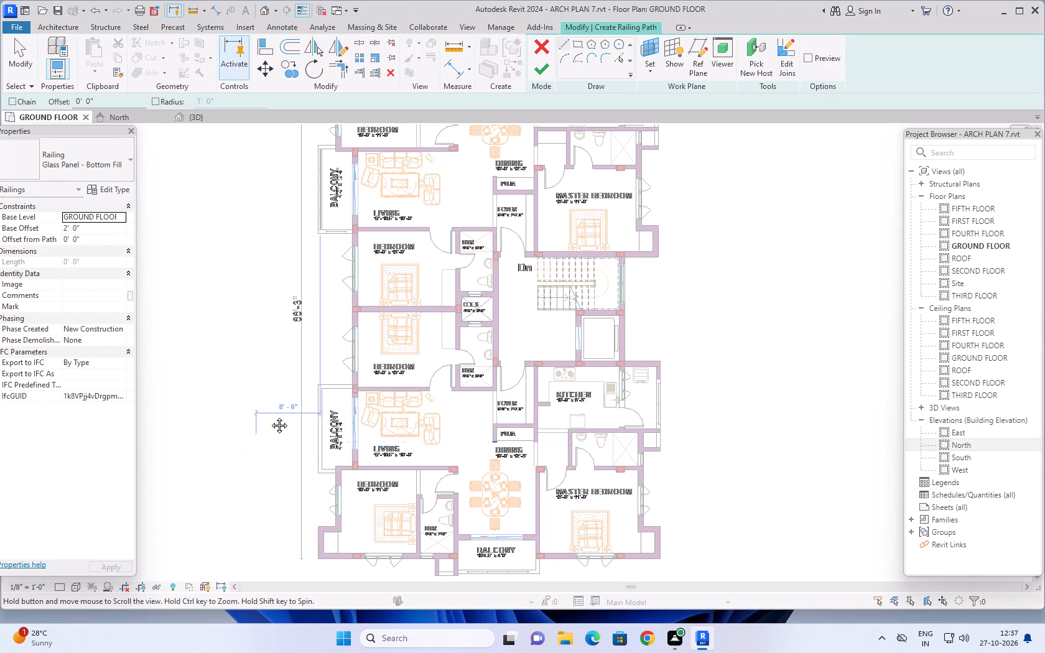
pyautogui.moveTo(270, 416); pyautogui.dragTo(284, 384, button='middle')
pyautogui.scroll(3, 323, 331)
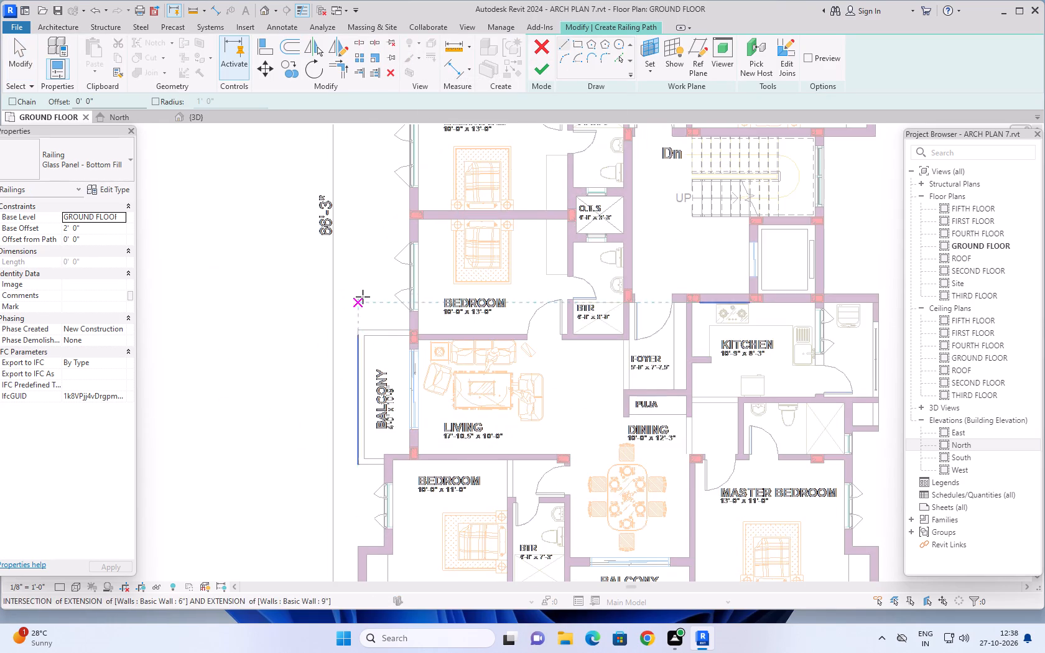
pyautogui.scroll(6, 366, 295)
pyautogui.scroll(6, 444, 376)
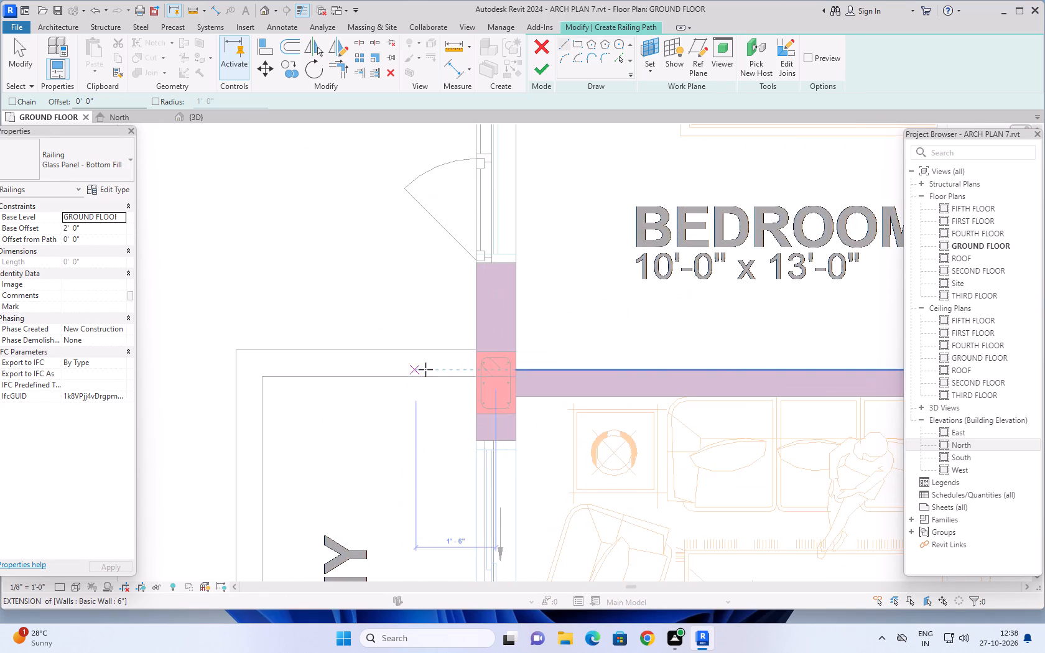
pyautogui.scroll(3, 425, 369)
pyautogui.click(514, 361)
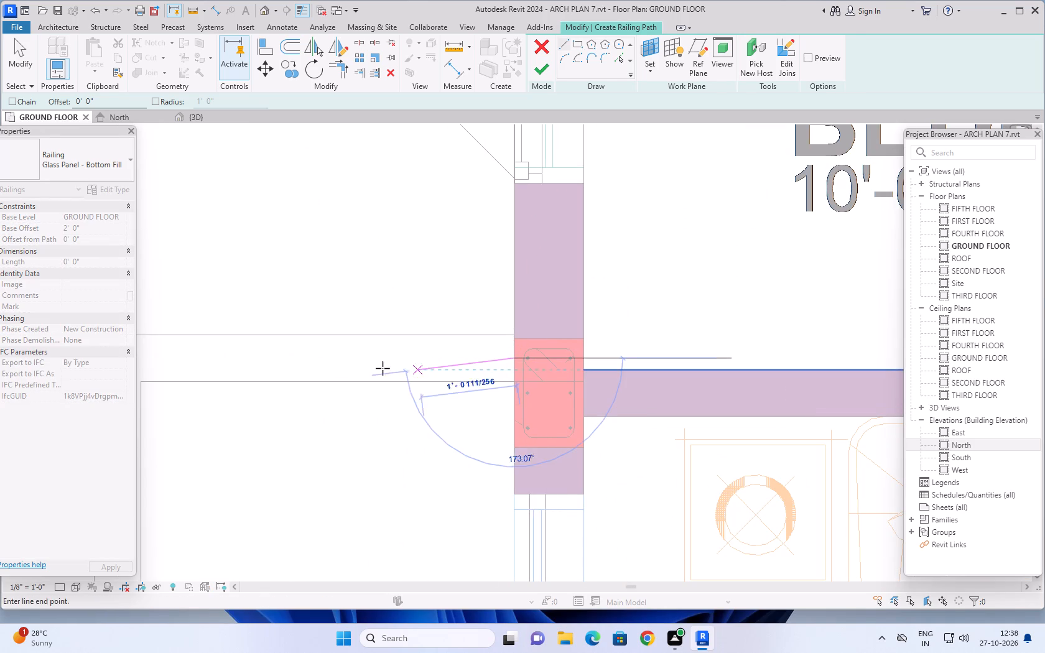
pyautogui.scroll(-5, 355, 369)
pyautogui.moveTo(337, 365); pyautogui.dragTo(552, 325, button='middle')
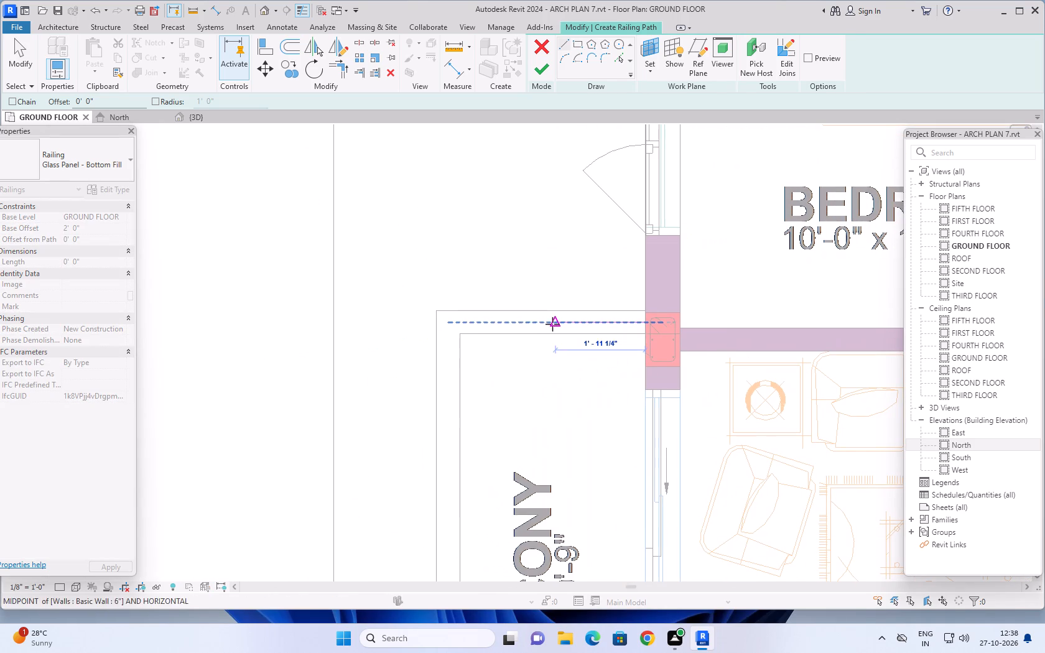
pyautogui.click(450, 322)
# Continue the railing path along the mirrored balcony's long outer edge to the corner near the 10'-0" x 11'-0" bedroom.
pyautogui.click(448, 324)
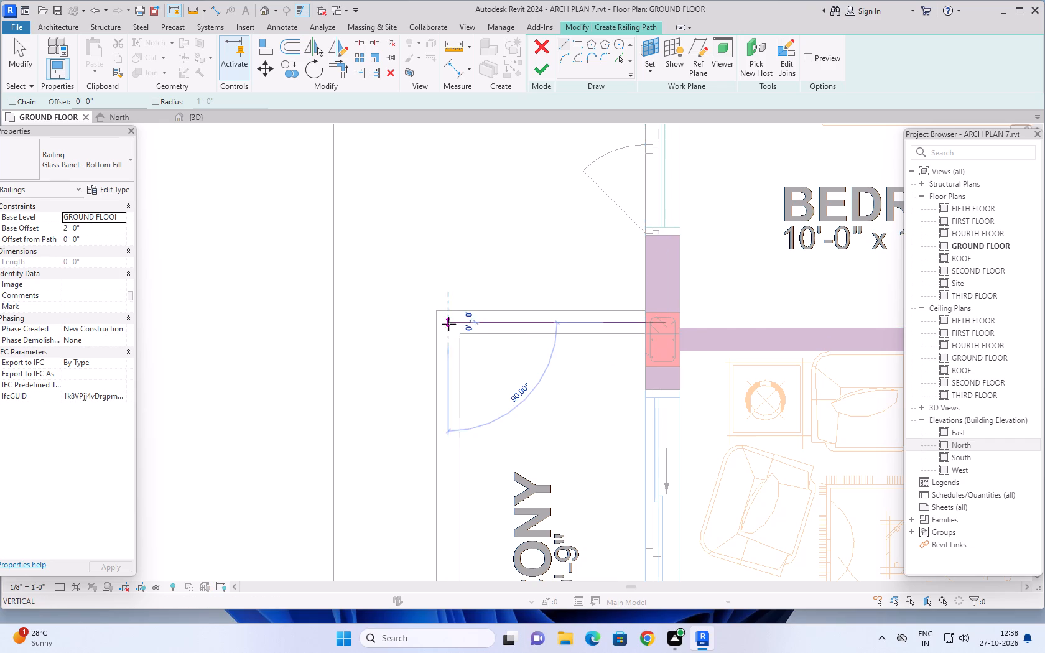
pyautogui.scroll(-7, 448, 460)
pyautogui.moveTo(447, 461); pyautogui.dragTo(384, 235, button='middle')
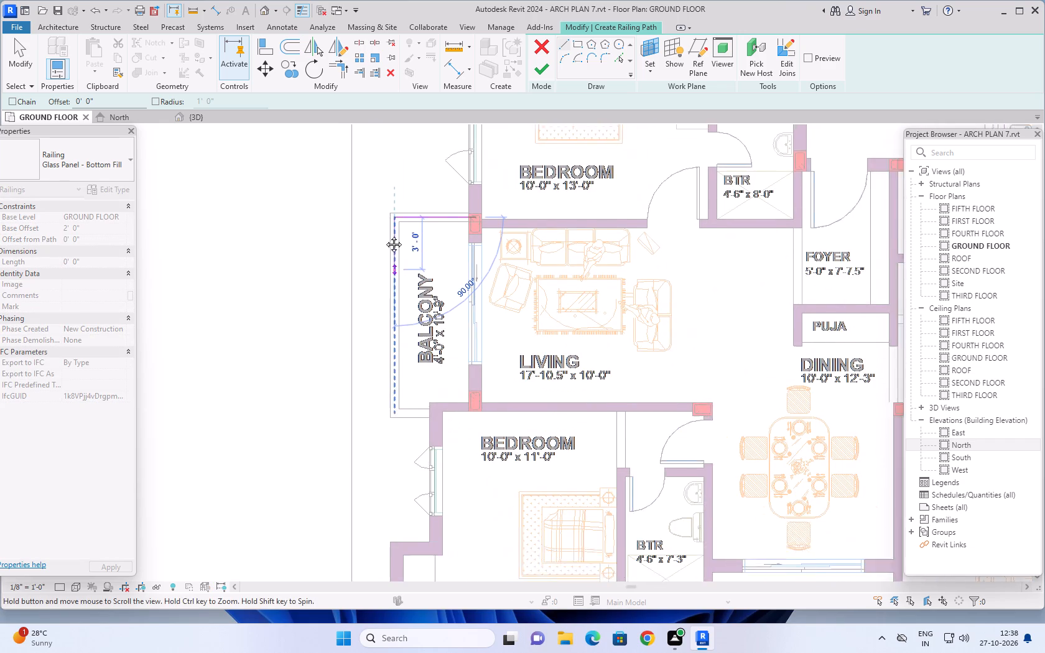
pyautogui.moveTo(384, 235); pyautogui.dragTo(383, 223, button='middle')
pyautogui.scroll(12, 381, 353)
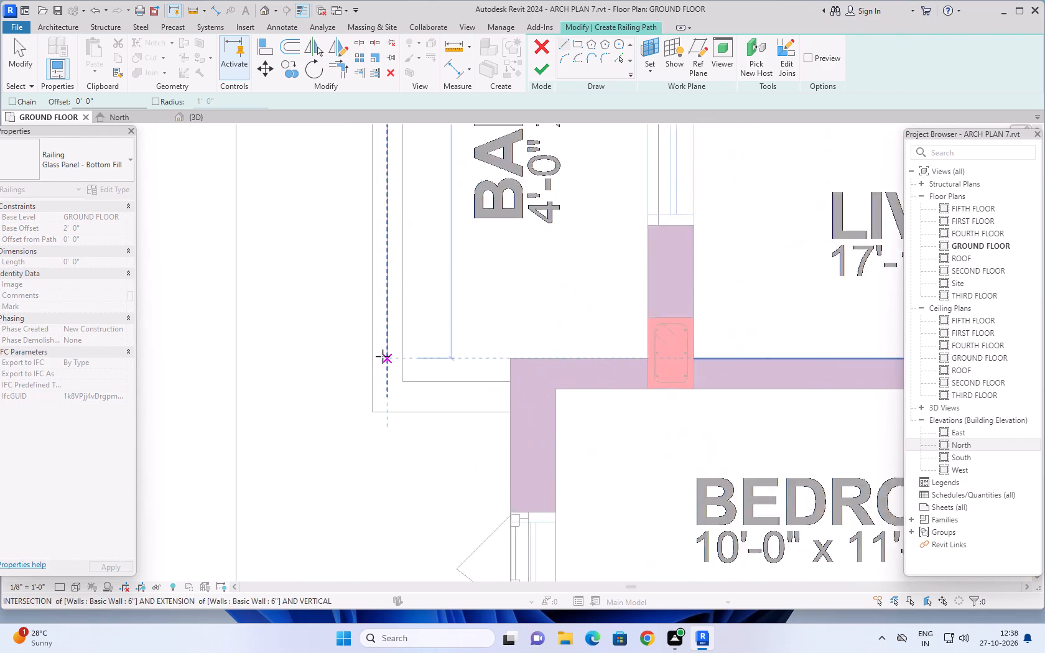
pyautogui.scroll(1, 383, 356)
pyautogui.click(392, 427)
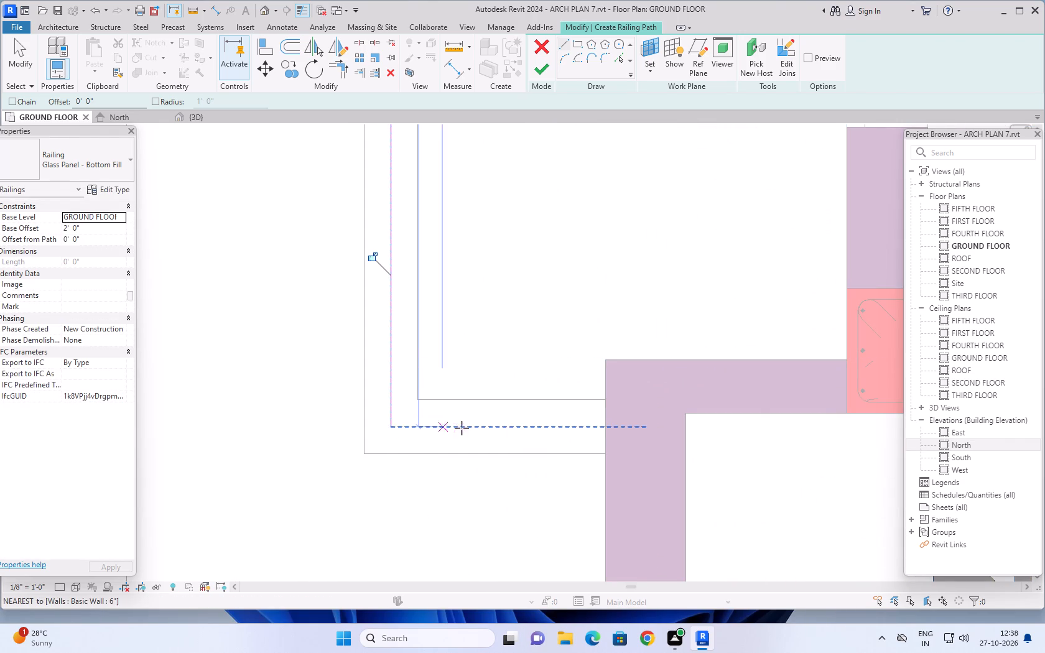
# Close the balcony railing path with a line about 2'-0" long to the bedroom wall, finish the sketch and deselect the railing.
pyautogui.click(391, 427)
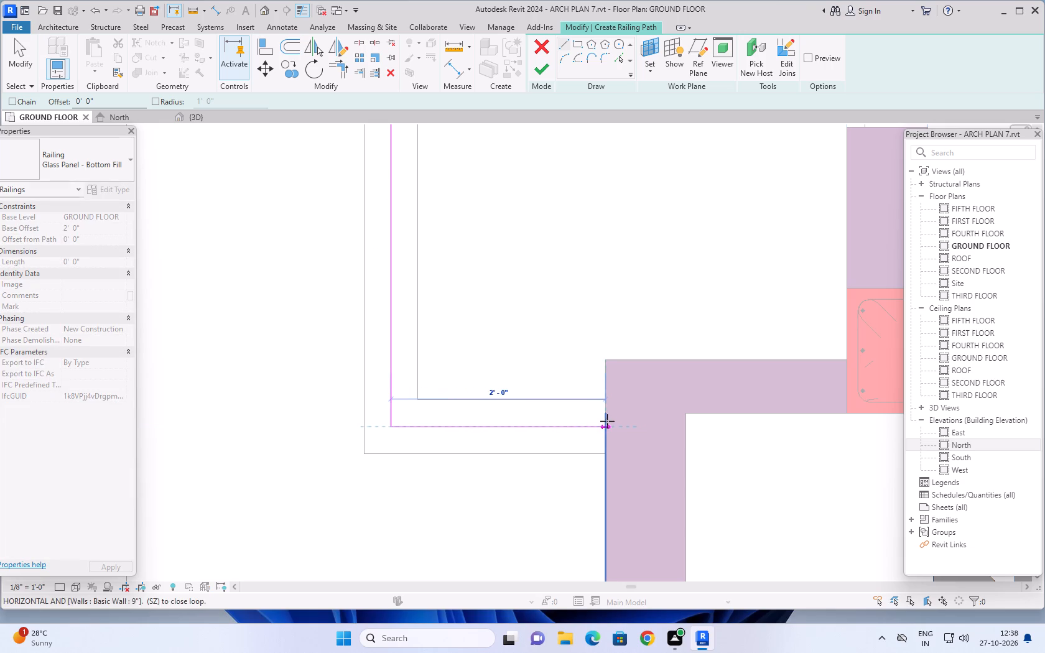
pyautogui.click(606, 427)
pyautogui.scroll(-2, 503, 283)
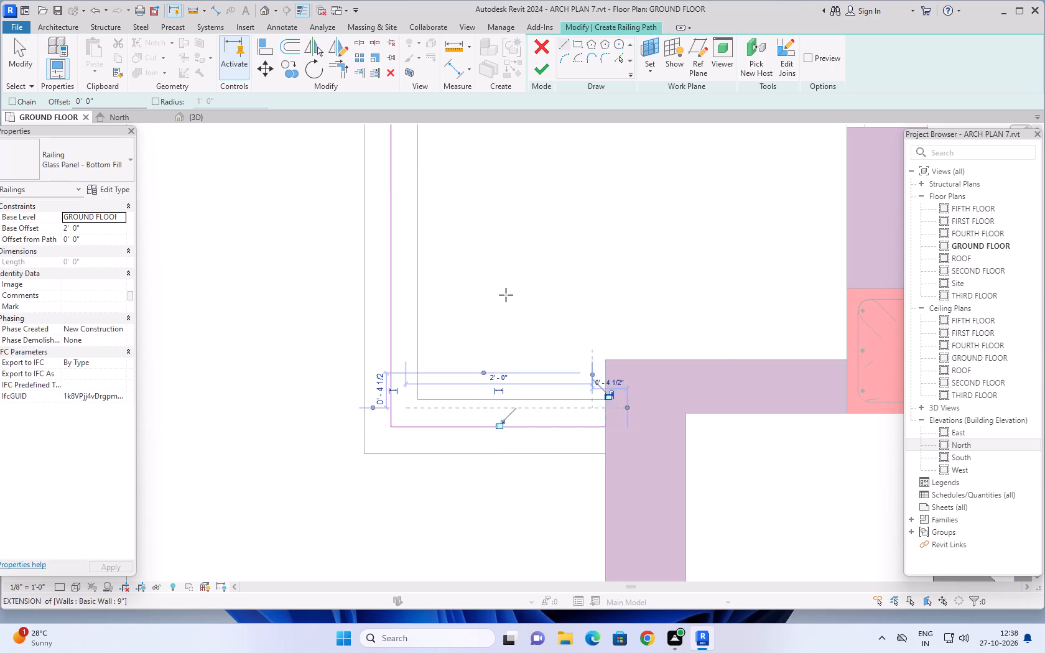
pyautogui.scroll(-9, 506, 295)
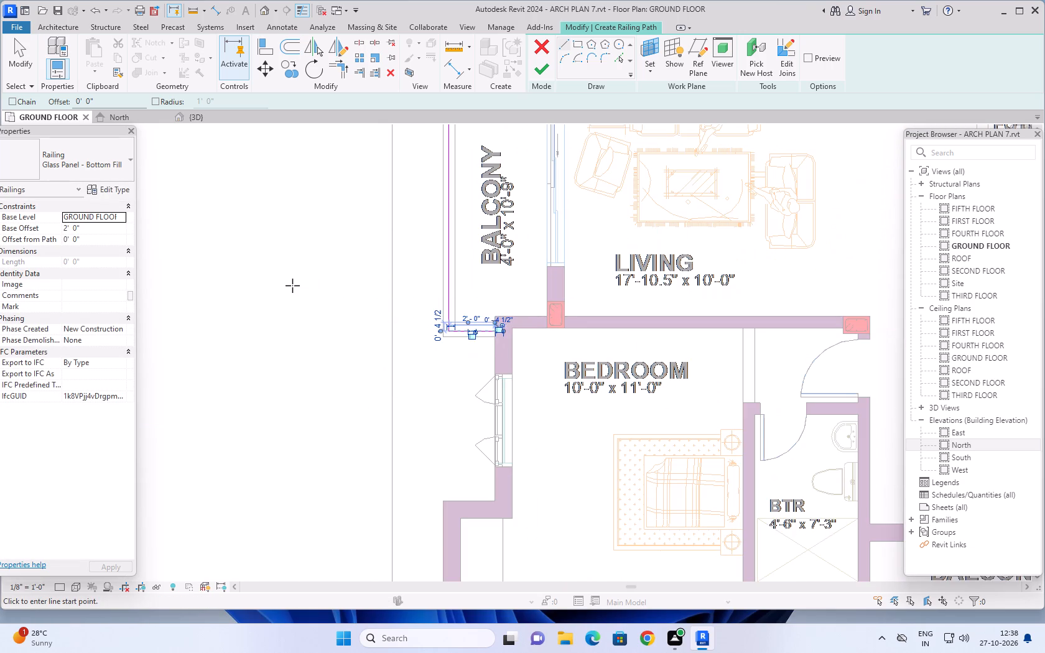
pyautogui.scroll(-9, 292, 285)
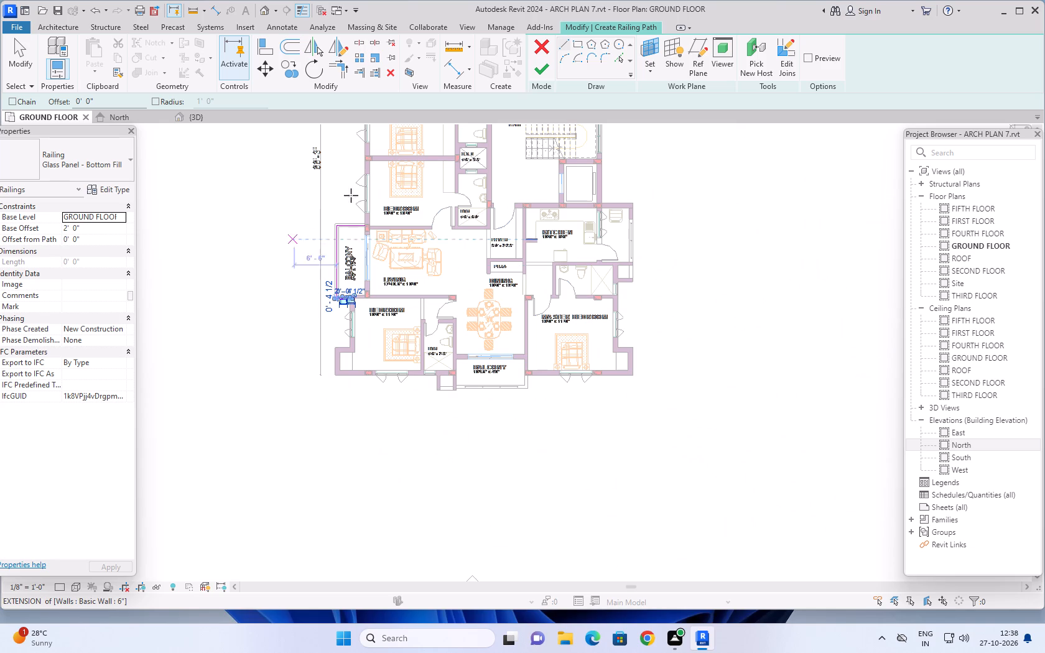
pyautogui.click(539, 68)
pyautogui.scroll(-2, 745, 346)
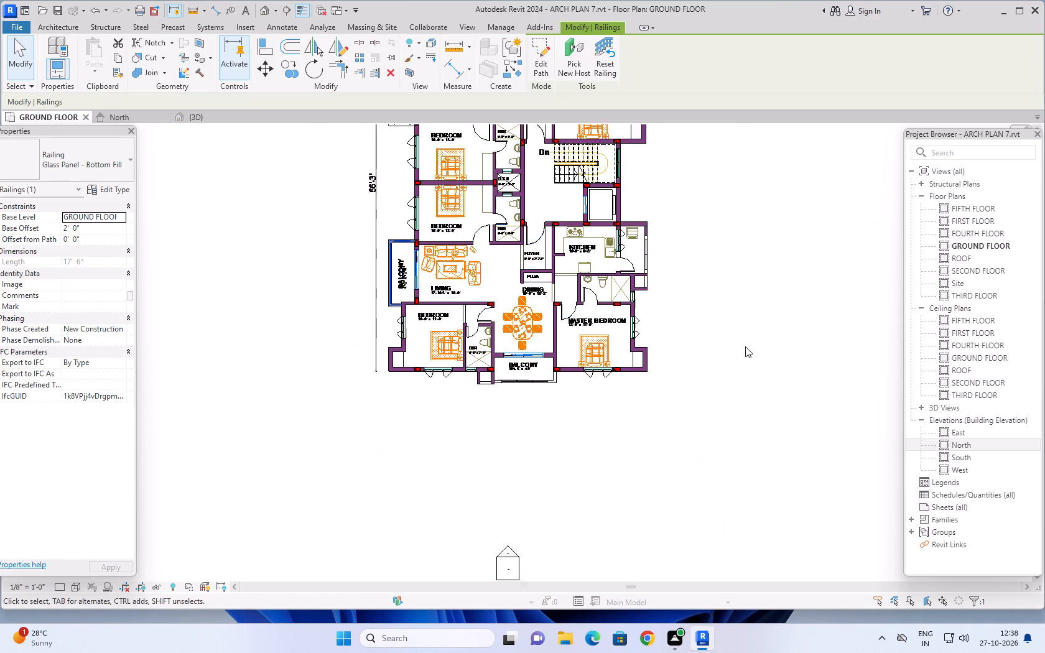
pyautogui.moveTo(763, 314); pyautogui.dragTo(733, 417, button='middle')
pyautogui.scroll(-1, 728, 369)
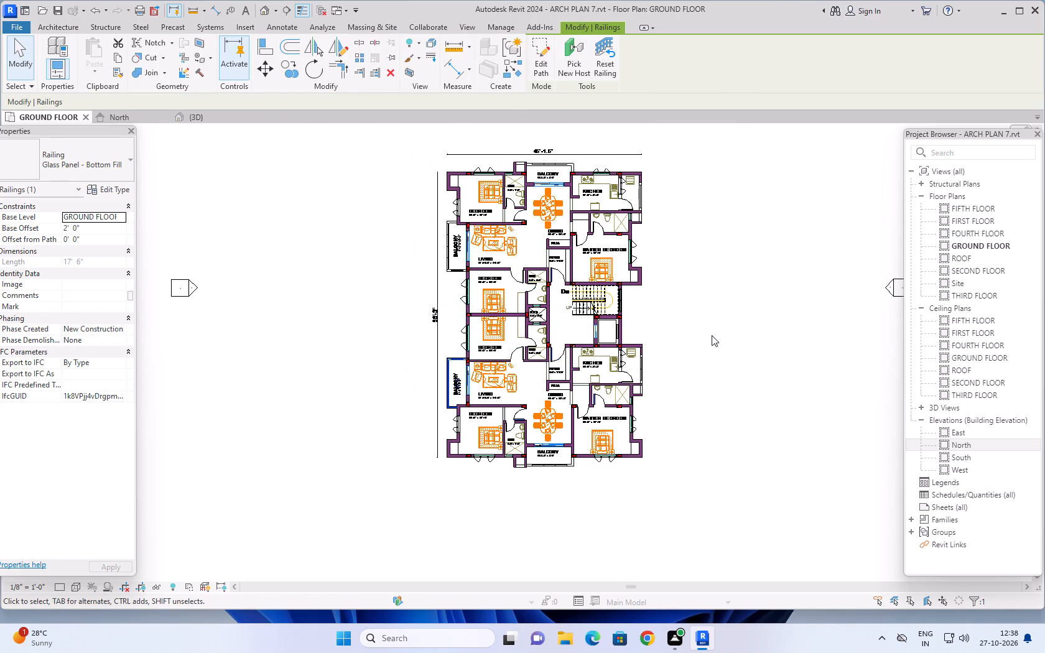
pyautogui.press('Escape')
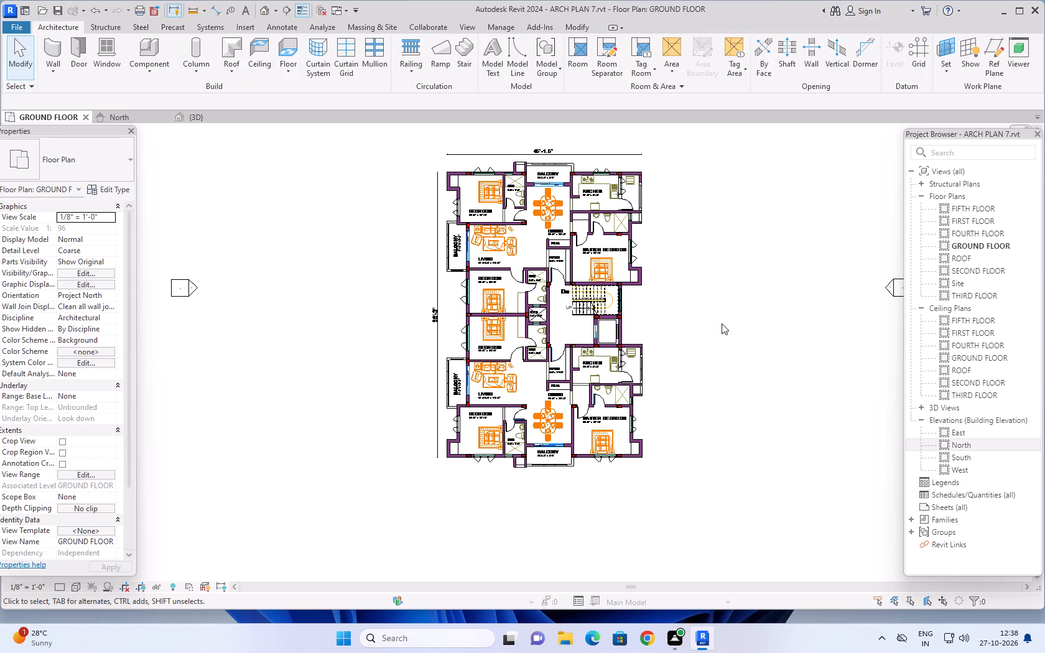
pyautogui.moveTo(741, 325); pyautogui.dragTo(702, 349, button='middle')
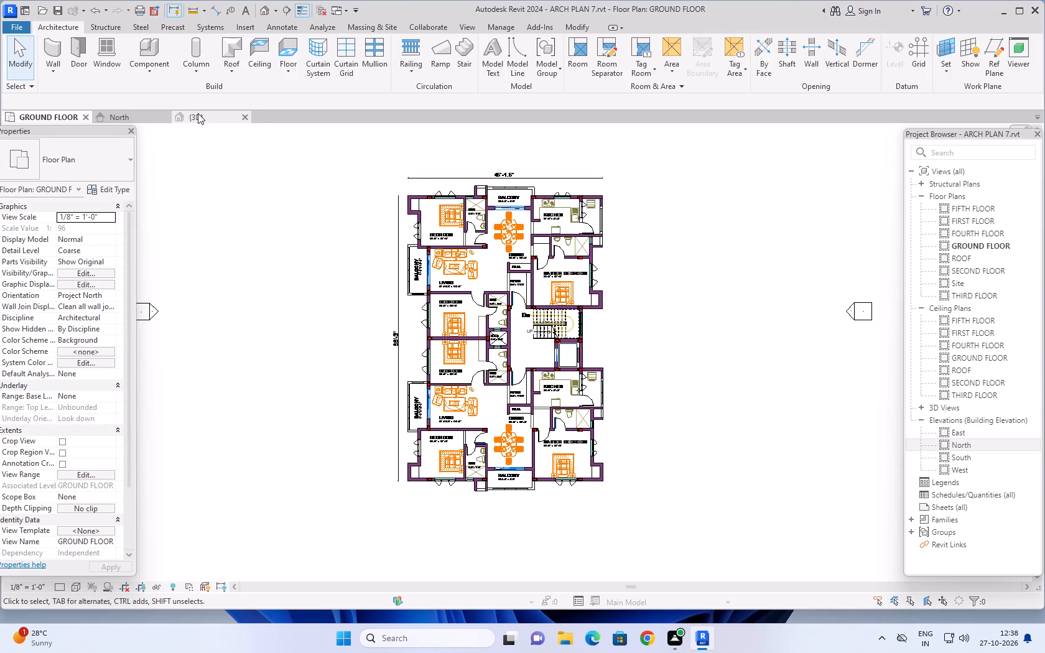
# Examine the glass panel railings on the balconies from several angles in the 3D view.
pyautogui.click(198, 113)
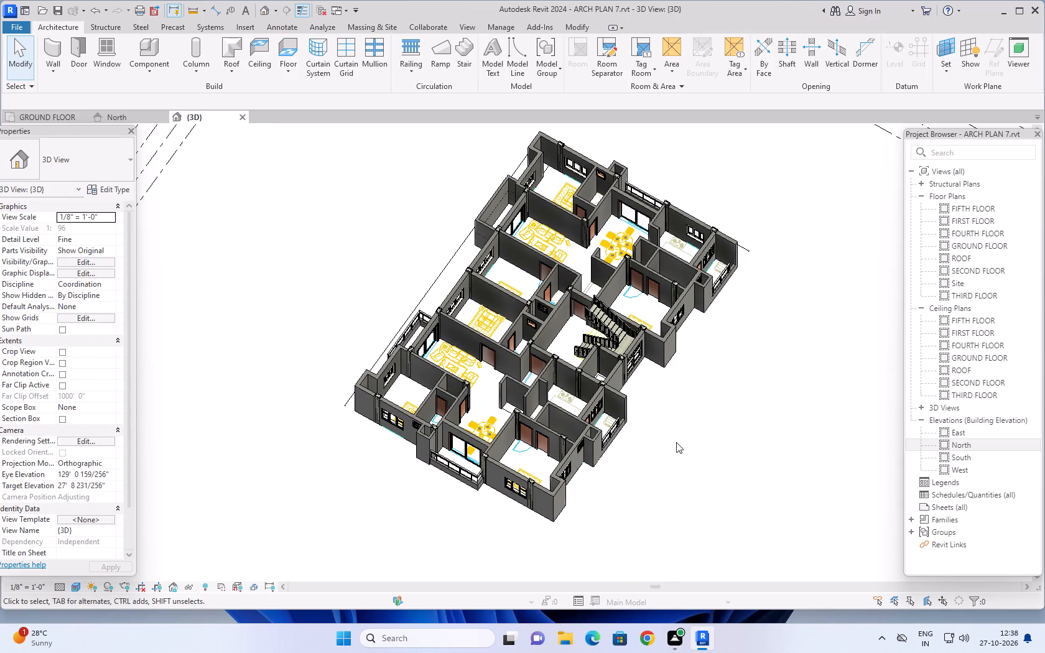
pyautogui.keyDown('shift'); pyautogui.moveTo(673, 442); pyautogui.dragTo(748, 405, button='middle'); pyautogui.keyUp('shift')
pyautogui.moveTo(733, 443); pyautogui.dragTo(731, 419, button='middle')
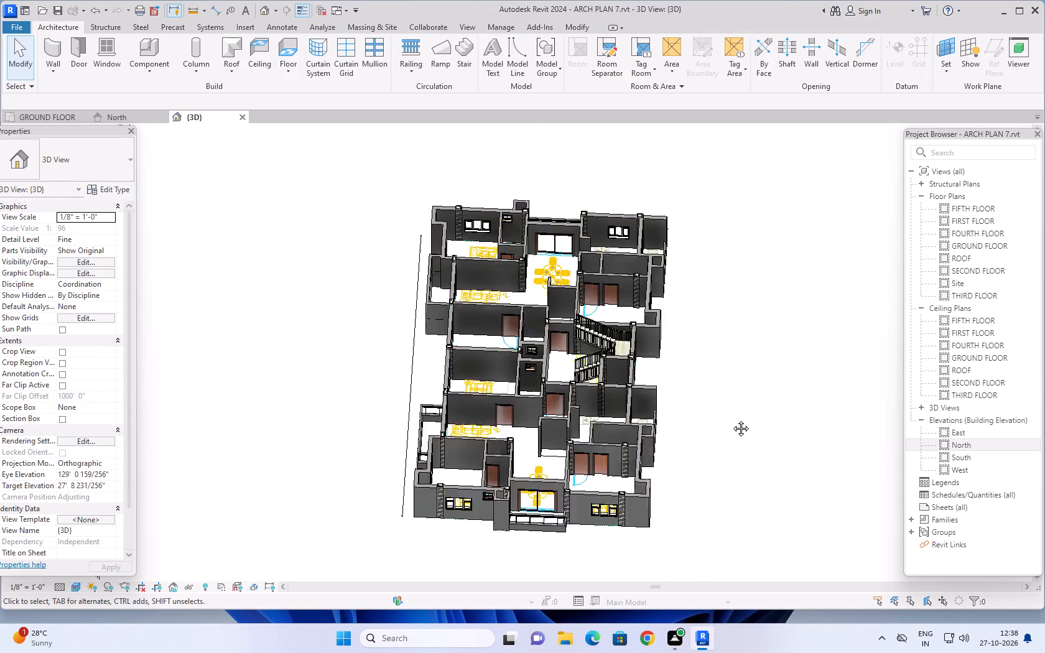
pyautogui.moveTo(731, 419); pyautogui.dragTo(751, 343, button='middle')
pyautogui.keyDown('shift'); pyautogui.moveTo(676, 451); pyautogui.dragTo(822, 346, button='middle'); pyautogui.keyUp('shift')
pyautogui.keyDown('shift'); pyautogui.moveTo(643, 471); pyautogui.dragTo(743, 425, button='middle'); pyautogui.keyUp('shift')
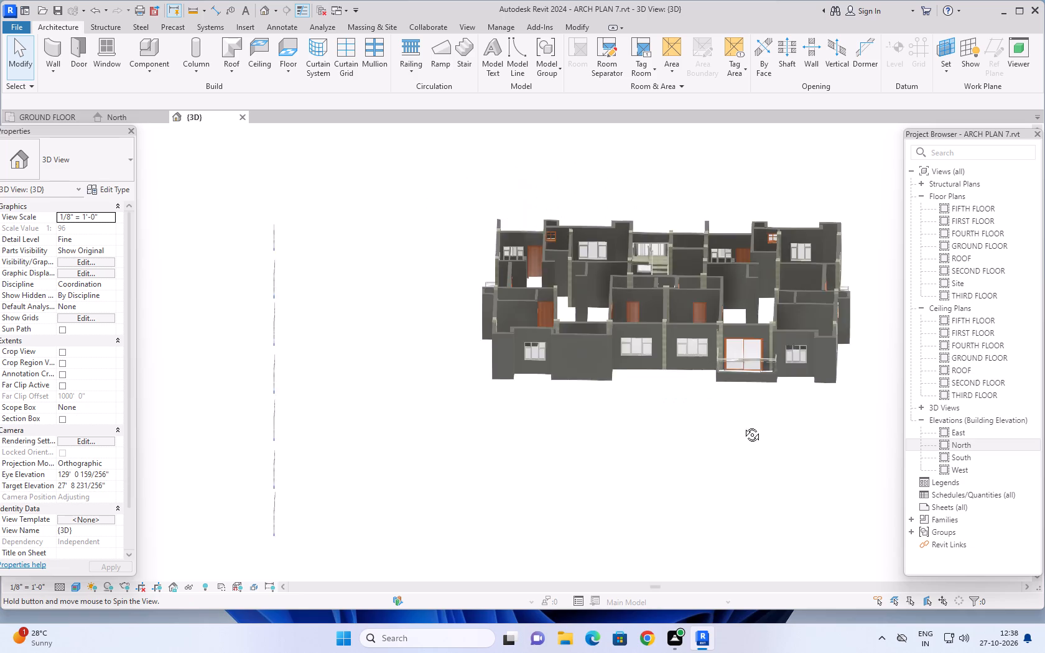
pyautogui.keyDown('shift'); pyautogui.moveTo(743, 425); pyautogui.dragTo(717, 409, button='middle'); pyautogui.keyUp('shift')
pyautogui.scroll(7, 740, 394)
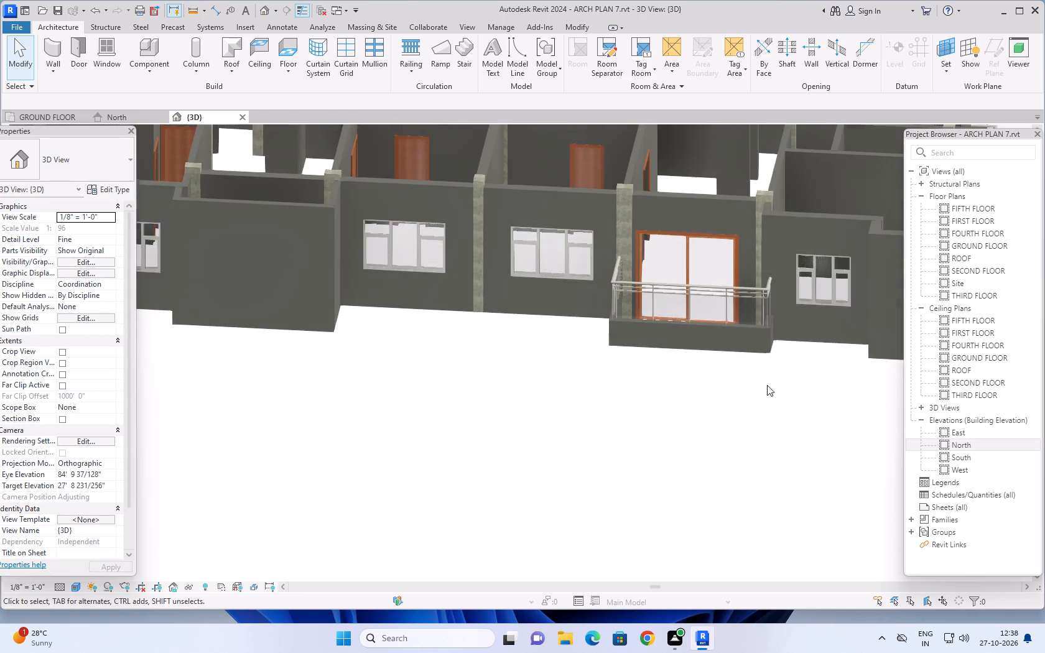
pyautogui.moveTo(763, 387); pyautogui.dragTo(705, 436, button='middle')
pyautogui.keyDown('shift'); pyautogui.moveTo(728, 432); pyautogui.dragTo(682, 435, button='middle'); pyautogui.keyUp('shift')
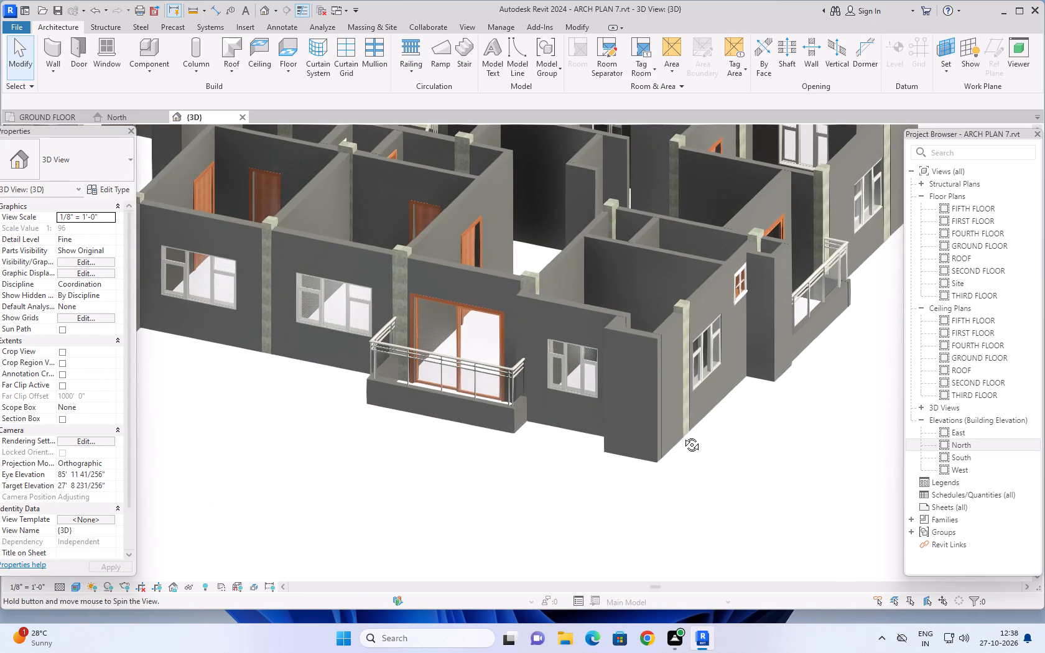
pyautogui.keyDown('shift'); pyautogui.moveTo(682, 435); pyautogui.dragTo(684, 435, button='middle'); pyautogui.keyUp('shift')
pyautogui.scroll(2, 402, 429)
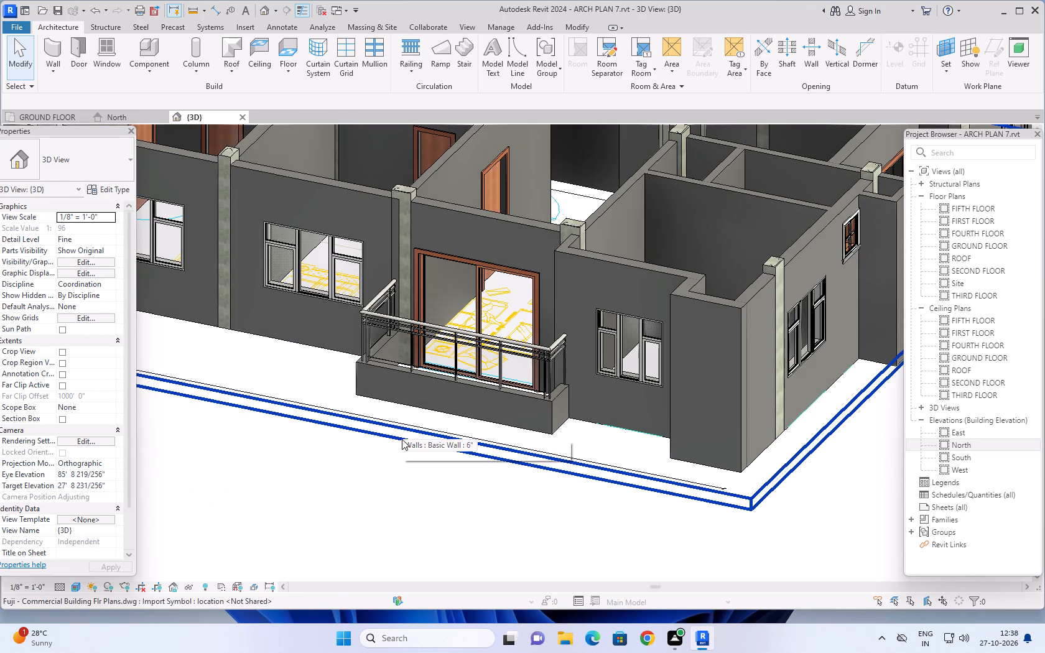
pyautogui.scroll(-13, 402, 439)
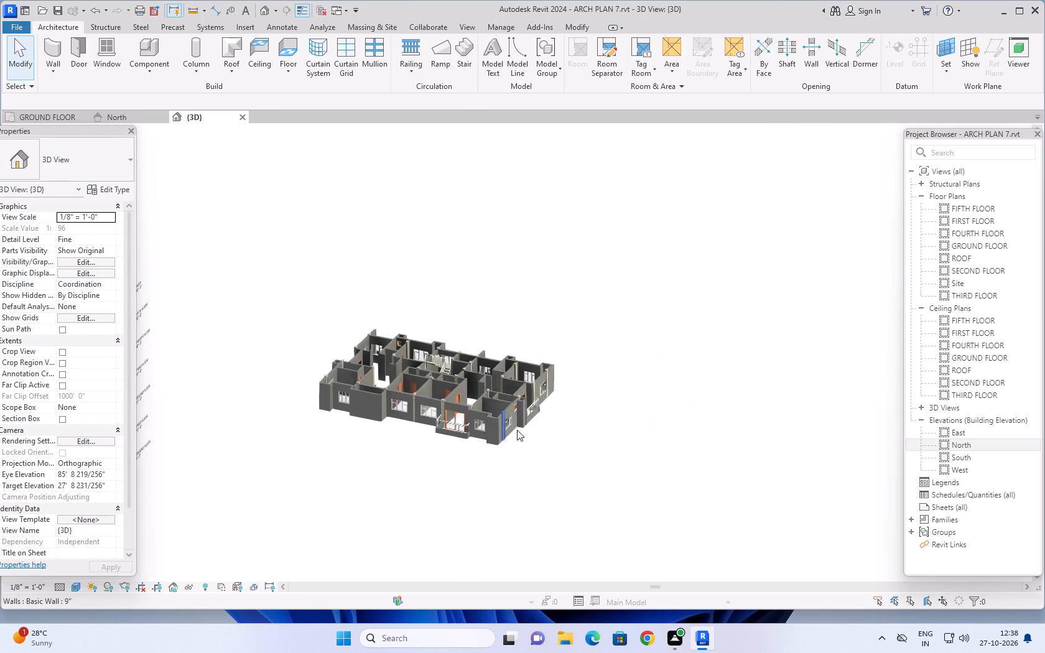
# Start an architectural floor on the ground floor plan and duplicate the Generic - 12" type as 6".
pyautogui.click(33, 112)
pyautogui.scroll(-1, 614, 328)
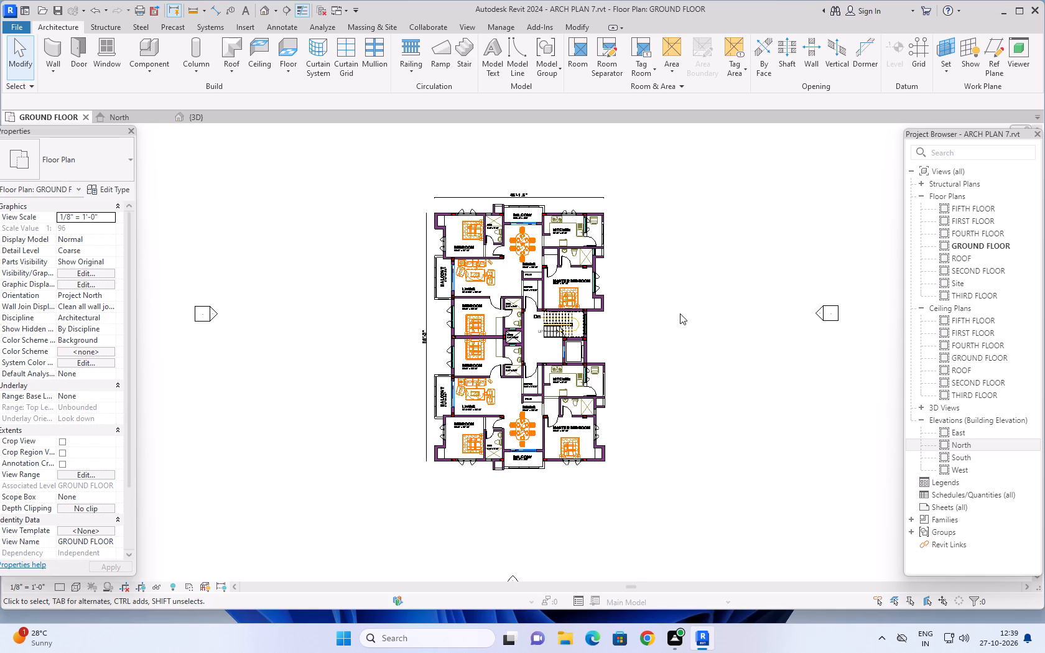
pyautogui.scroll(-3, 674, 315)
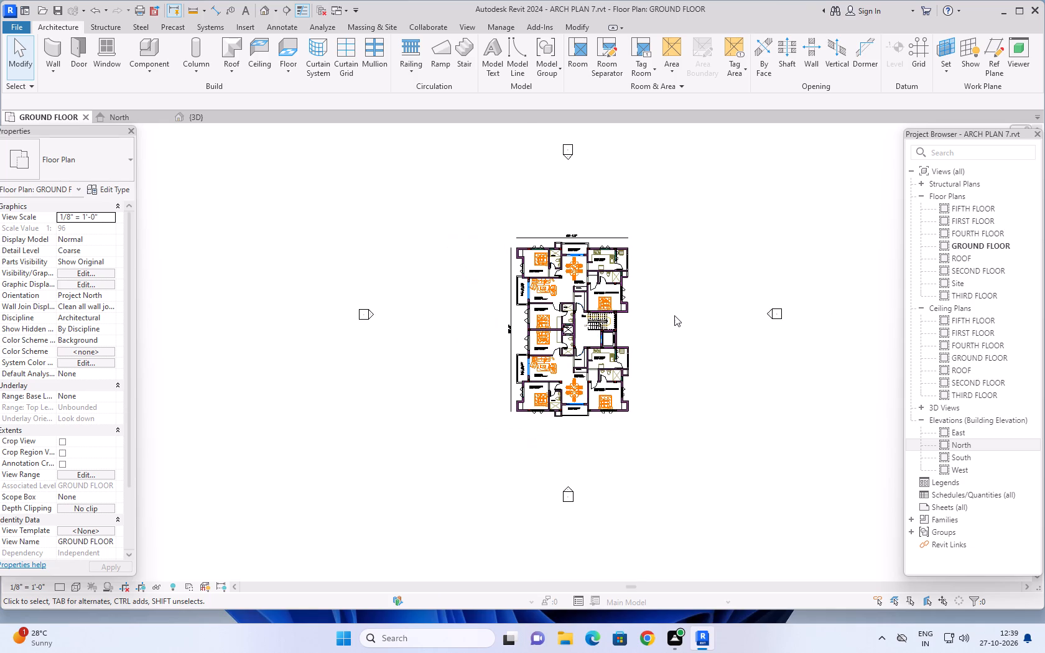
pyautogui.moveTo(699, 297); pyautogui.dragTo(657, 313, button='middle')
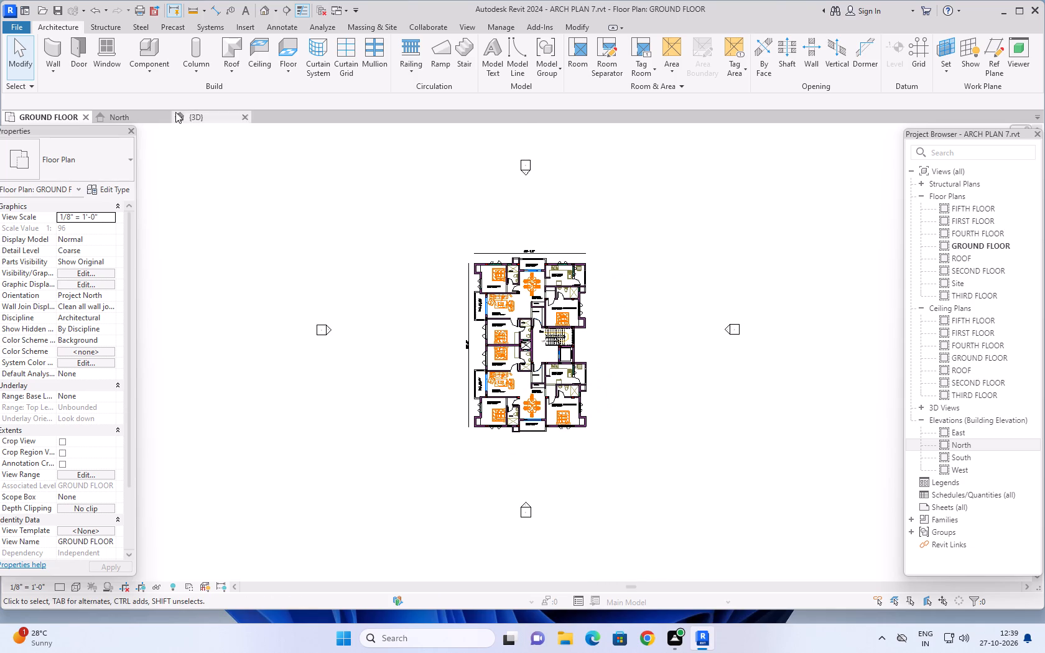
pyautogui.click(67, 25)
pyautogui.click(285, 69)
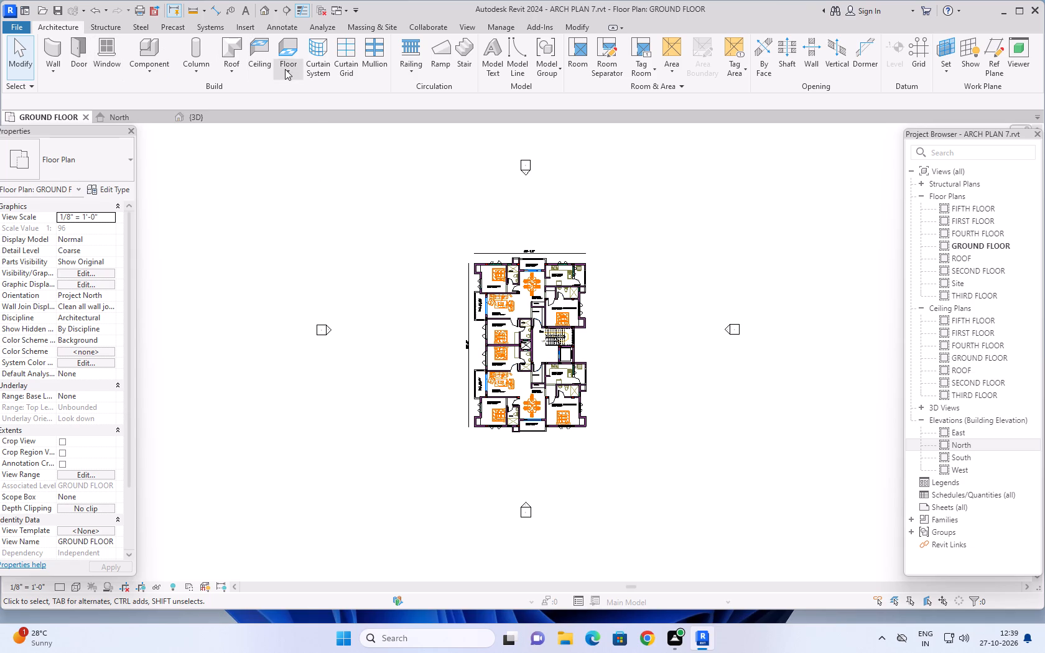
pyautogui.click(315, 96)
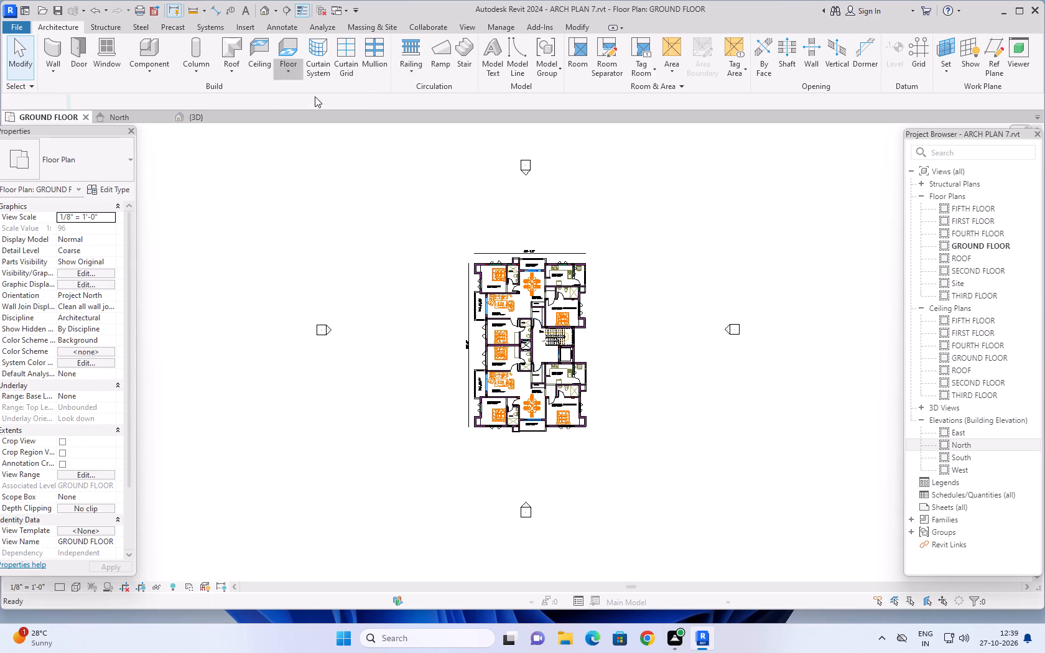
pyautogui.click(116, 192)
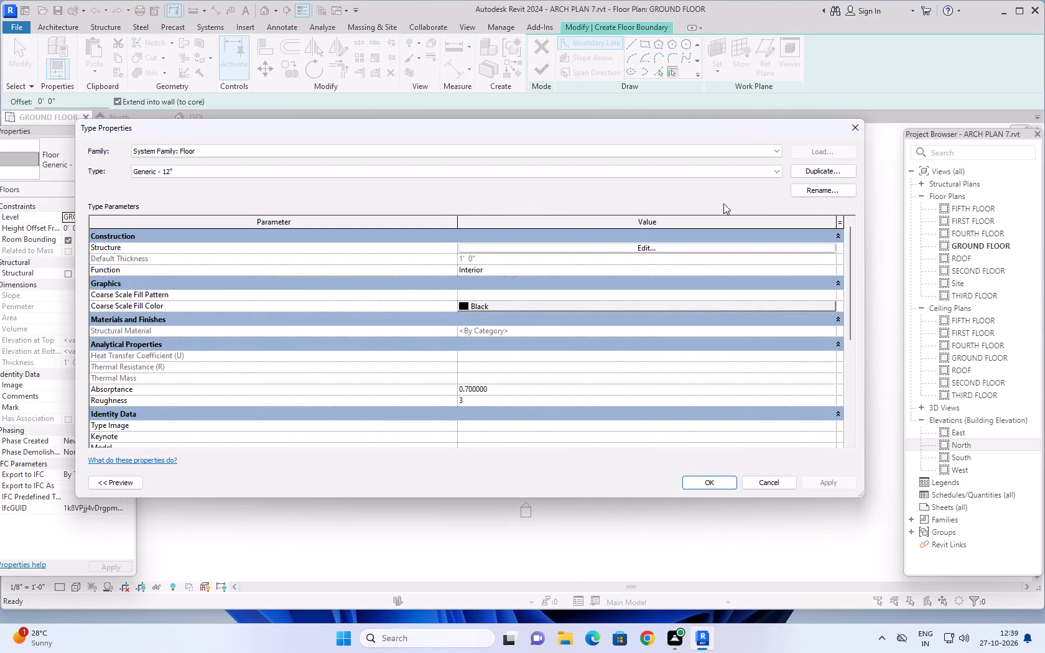
pyautogui.click(814, 173)
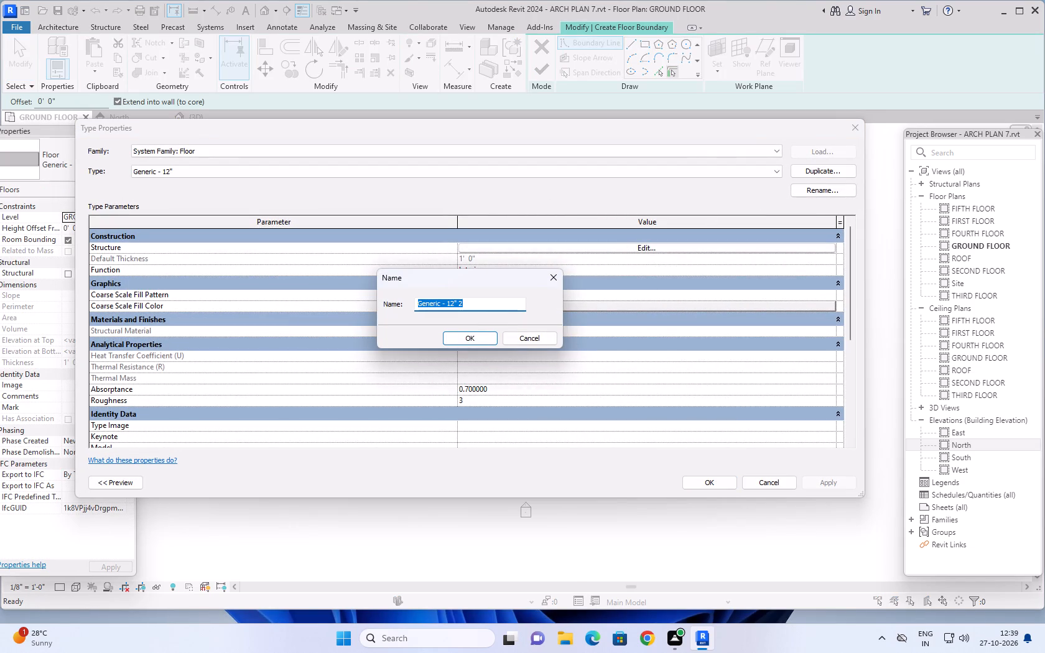
pyautogui.write('6"')
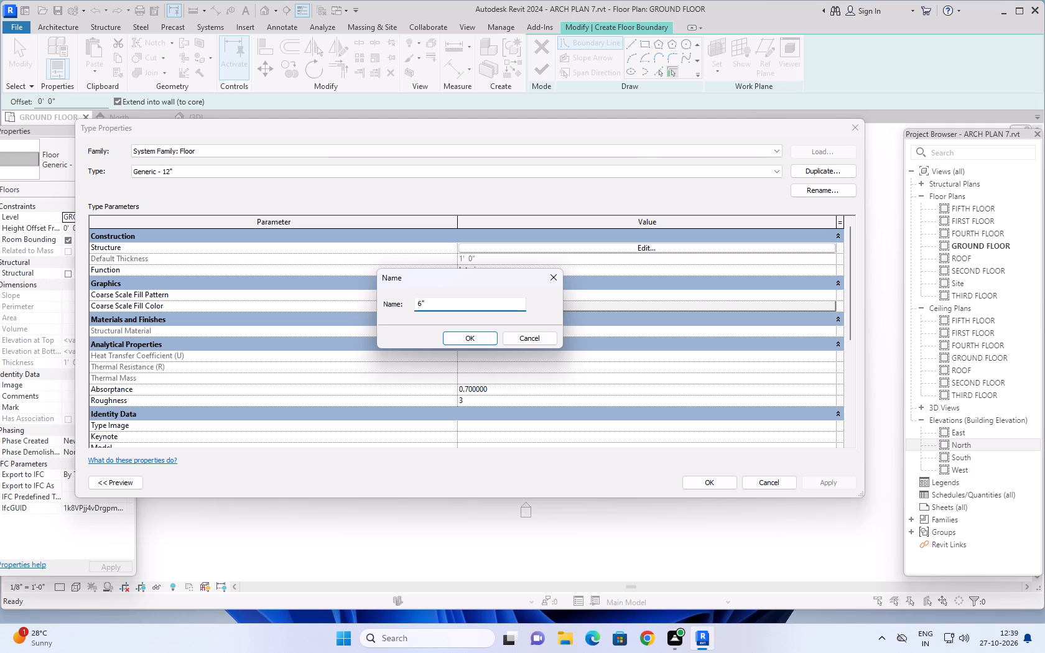
pyautogui.press('Return')
# Set the structure layer thickness of the new floor type to 6" and apply the type.
pyautogui.click(668, 251)
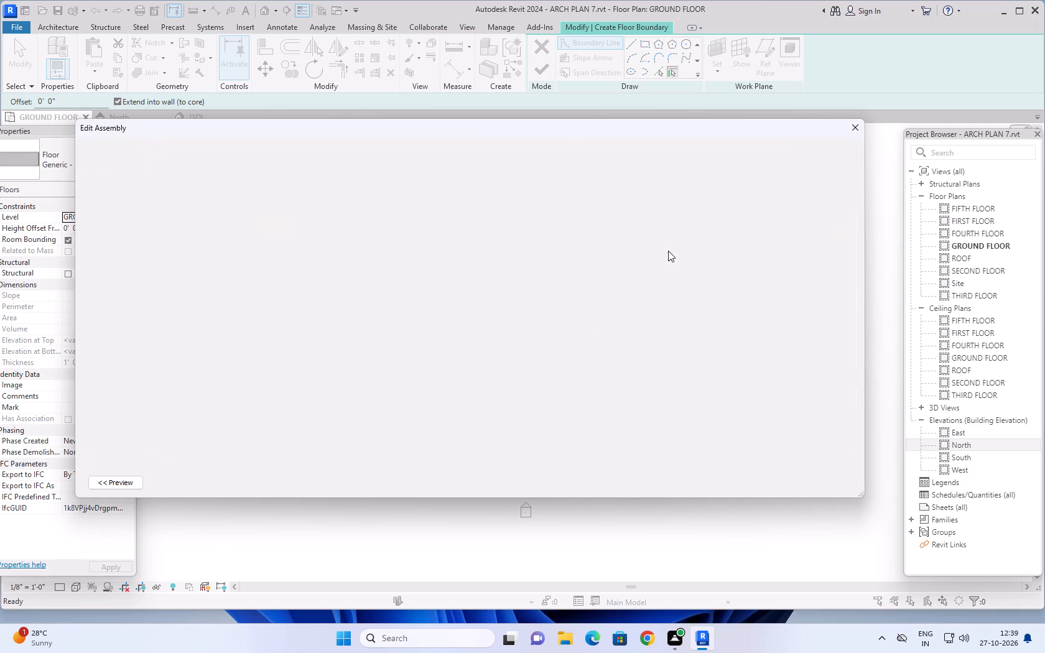
pyautogui.click(478, 248)
pyautogui.press('6')
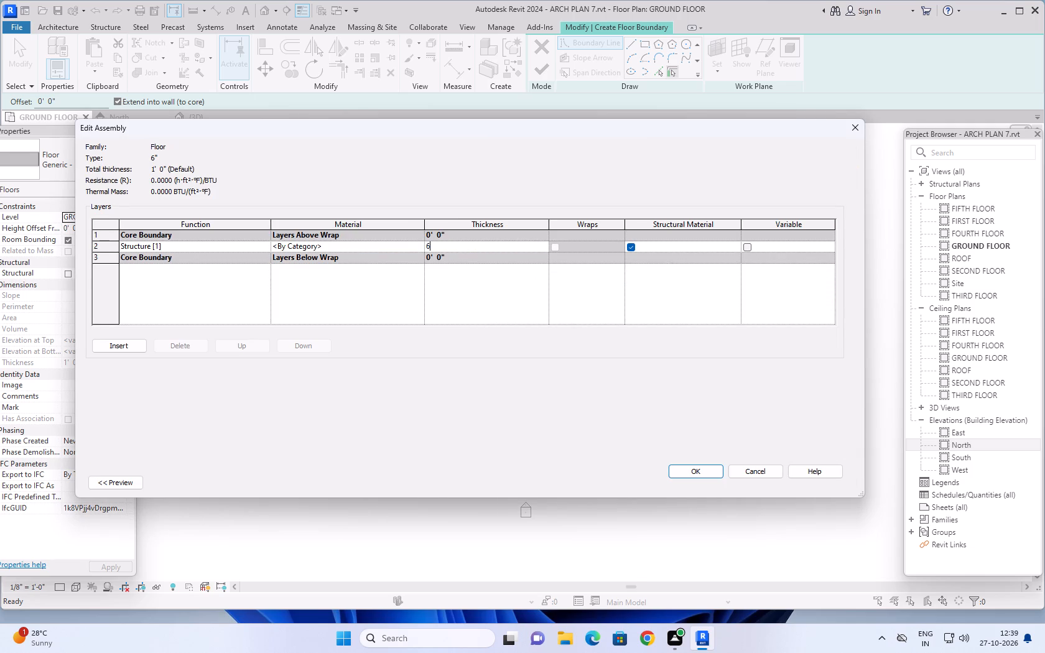
pyautogui.hotkey('shift', '"')
pyautogui.click(698, 471)
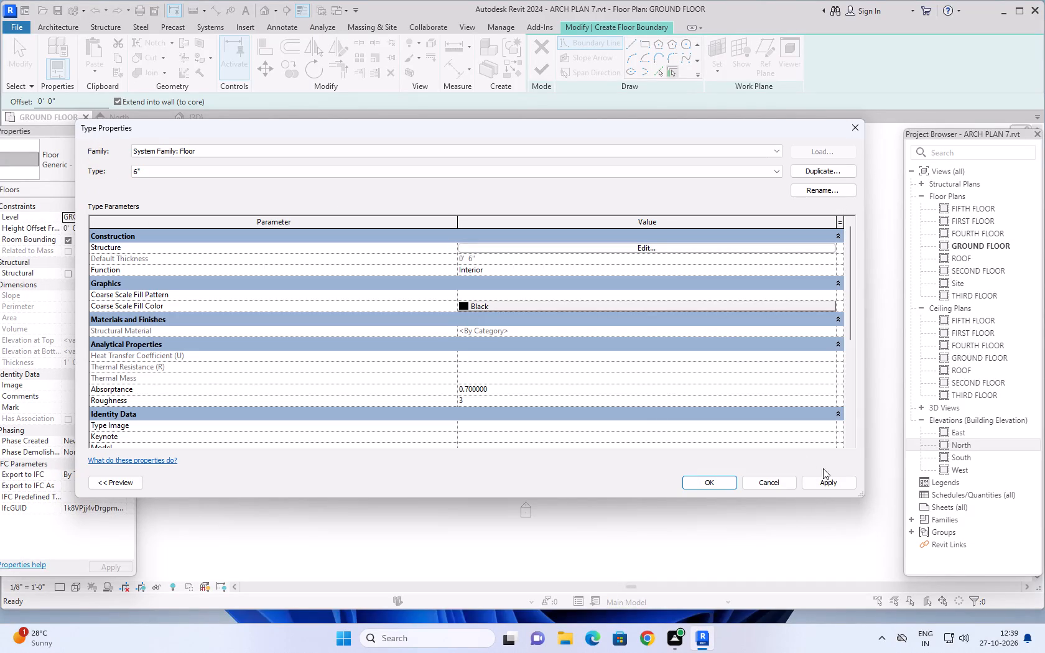
pyautogui.click(824, 481)
pyautogui.click(725, 485)
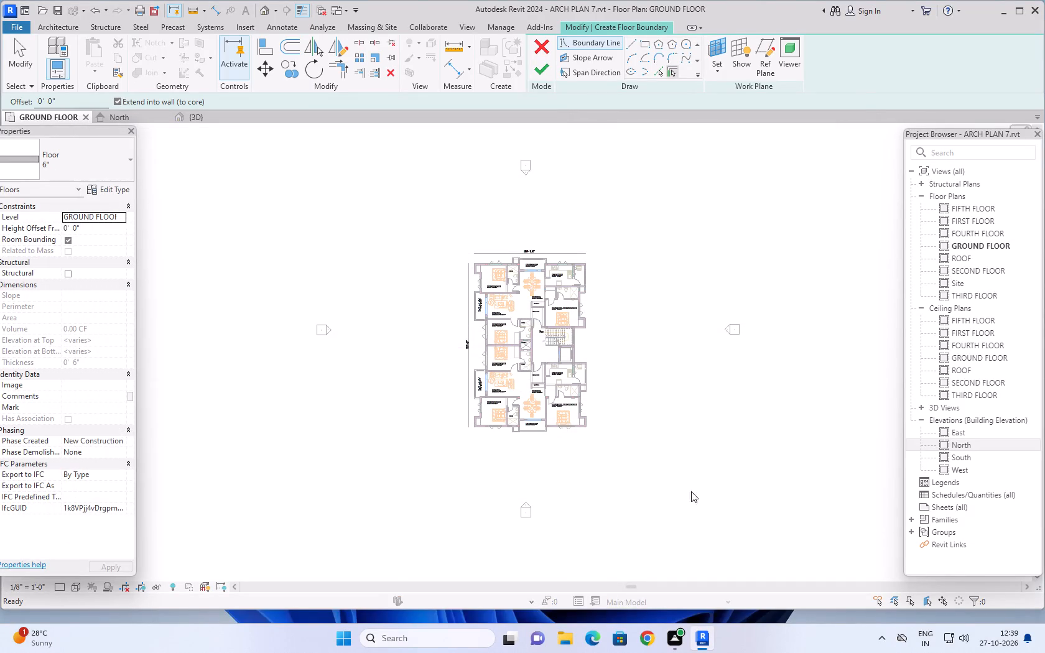
# Choose the rectangle shape for the floor boundary and set its offset to 3'.
pyautogui.scroll(-1, 639, 406)
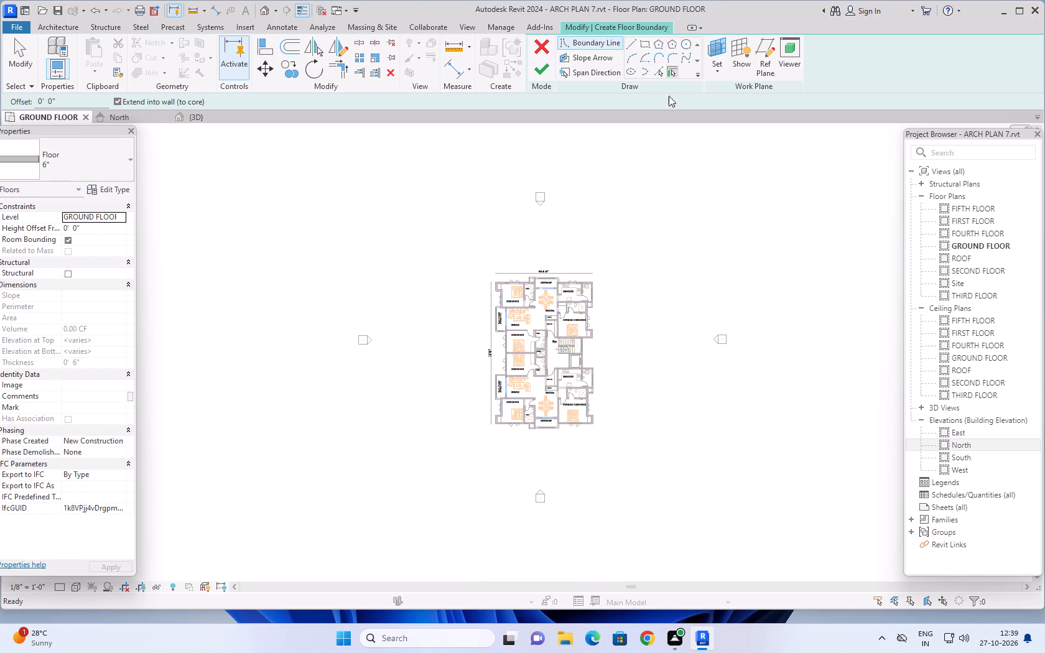
pyautogui.click(645, 43)
pyautogui.scroll(6, 491, 274)
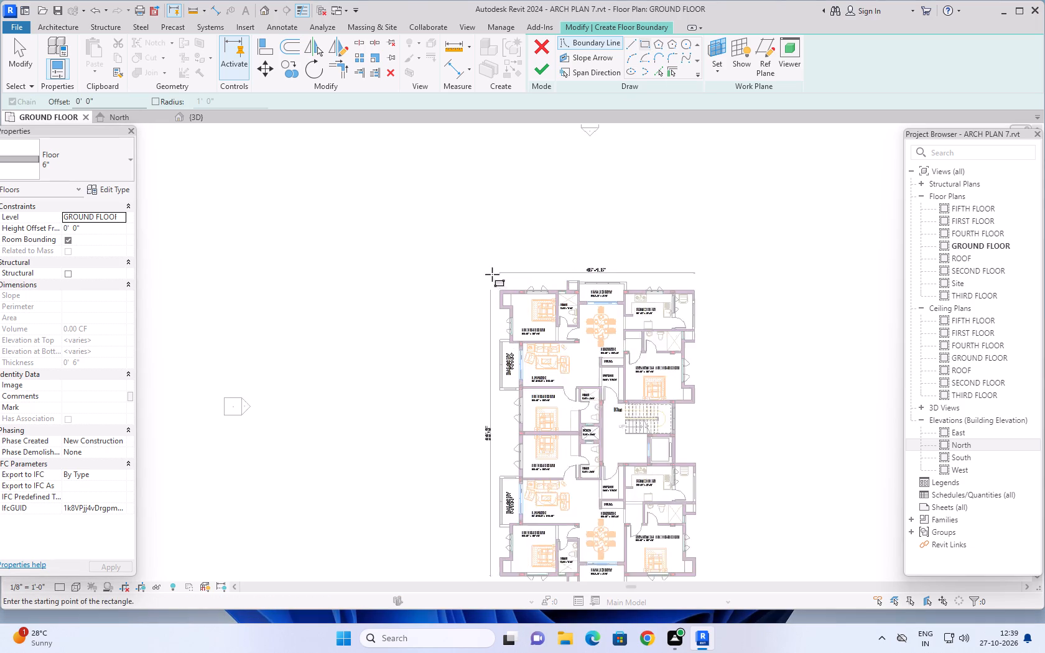
pyautogui.moveTo(794, 278); pyautogui.dragTo(794, 179, button='middle')
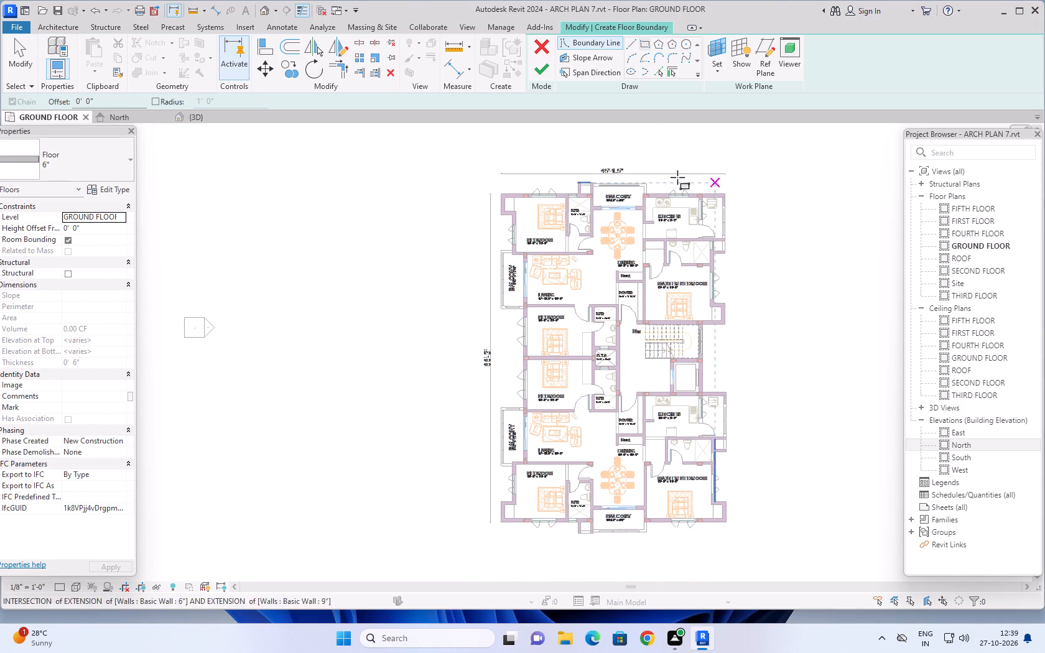
pyautogui.scroll(4, 493, 175)
pyautogui.moveTo(541, 182); pyautogui.dragTo(473, 203, button='middle')
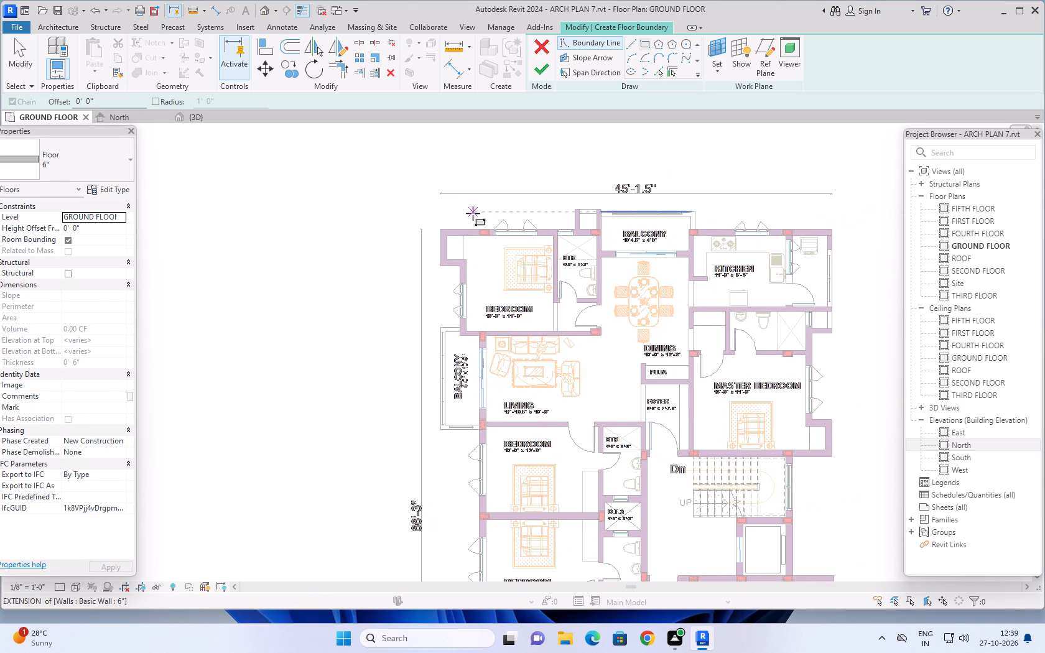
pyautogui.scroll(4, 447, 215)
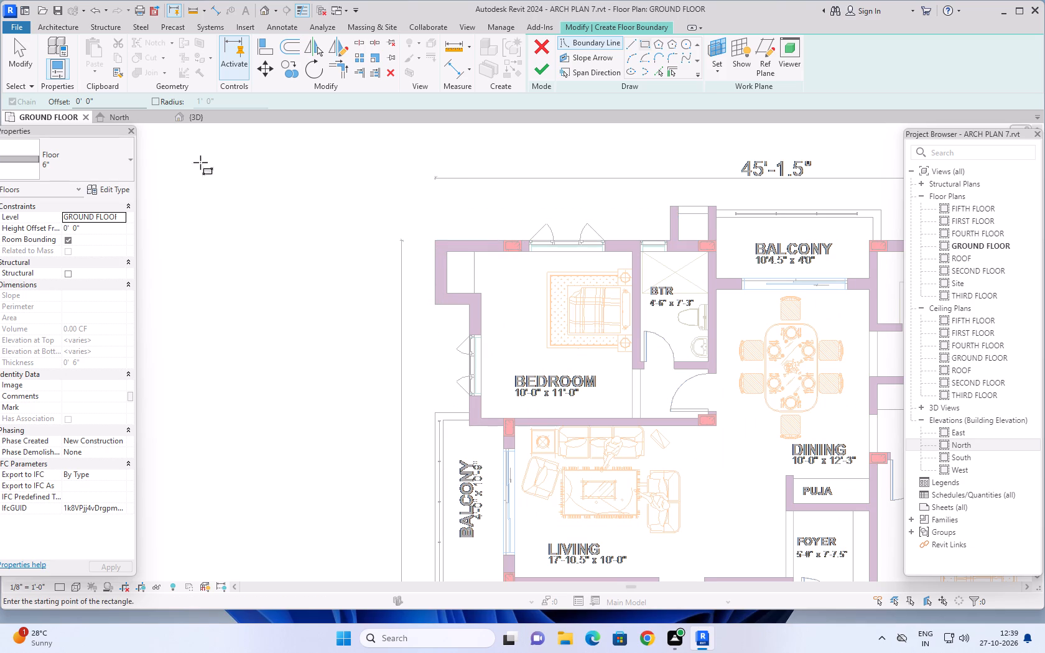
pyautogui.click(132, 99)
pyautogui.press('BackSpace')
pyautogui.press('BackSpace')
pyautogui.press('BackSpace')
pyautogui.press('BackSpace')
pyautogui.press('BackSpace')
pyautogui.press('BackSpace')
pyautogui.press('BackSpace')
pyautogui.press('BackSpace')
pyautogui.press('BackSpace')
pyautogui.press('BackSpace')
pyautogui.press('BackSpace')
pyautogui.press('BackSpace')
pyautogui.press('BackSpace')
pyautogui.write("3'")
pyautogui.press('Return')
# Sketch the offset rectangle outside the building between the bedroom's and the diagonally opposite master bedroom's outer wall corners, then finish and deselect the floor.
pyautogui.click(436, 240)
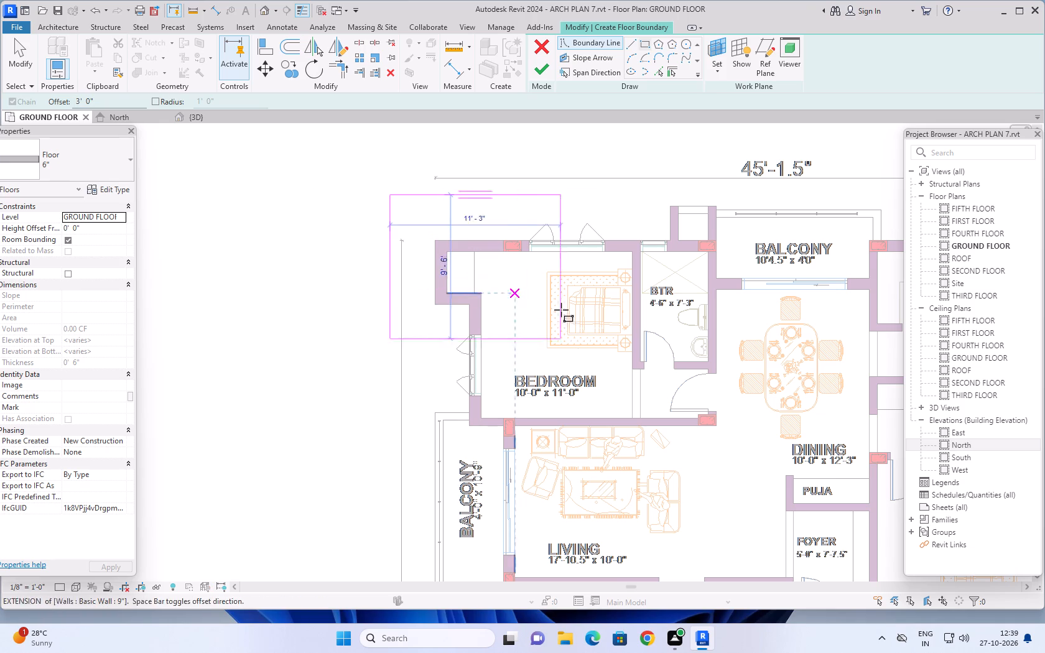
pyautogui.scroll(-9, 806, 452)
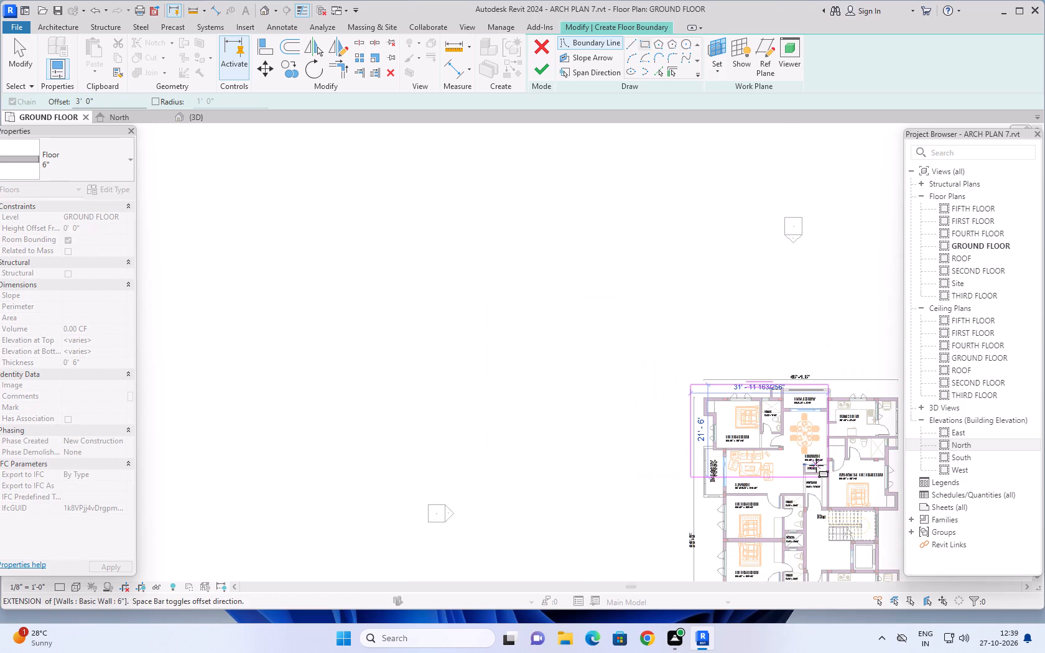
pyautogui.moveTo(816, 465); pyautogui.dragTo(656, 207, button='middle')
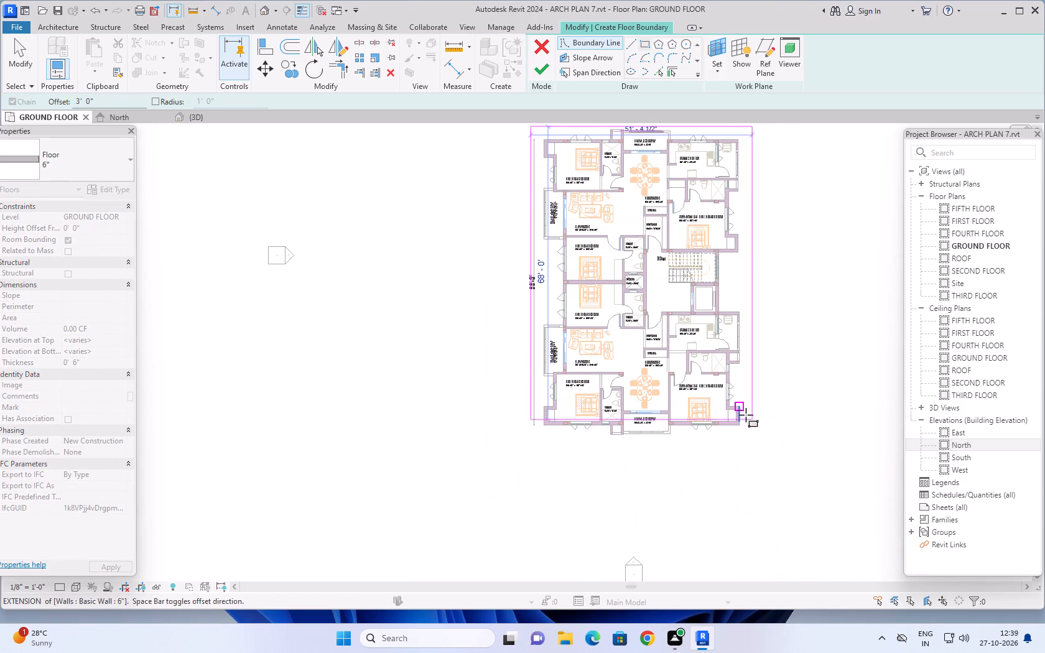
pyautogui.scroll(9, 753, 435)
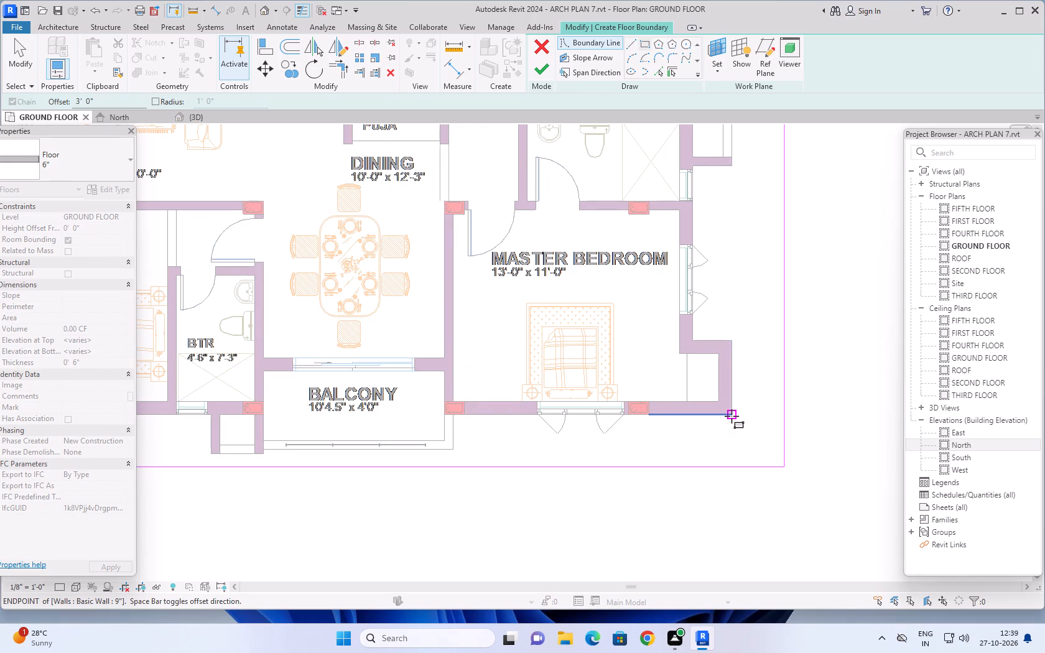
pyautogui.click(731, 416)
pyautogui.scroll(-5, 829, 422)
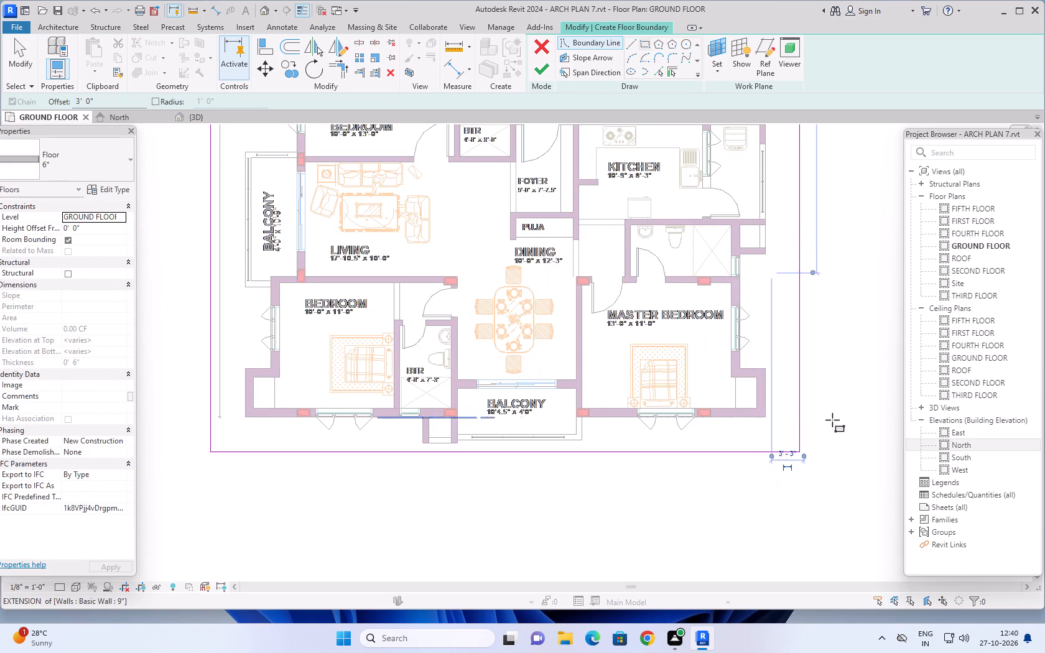
pyautogui.scroll(-2, 862, 359)
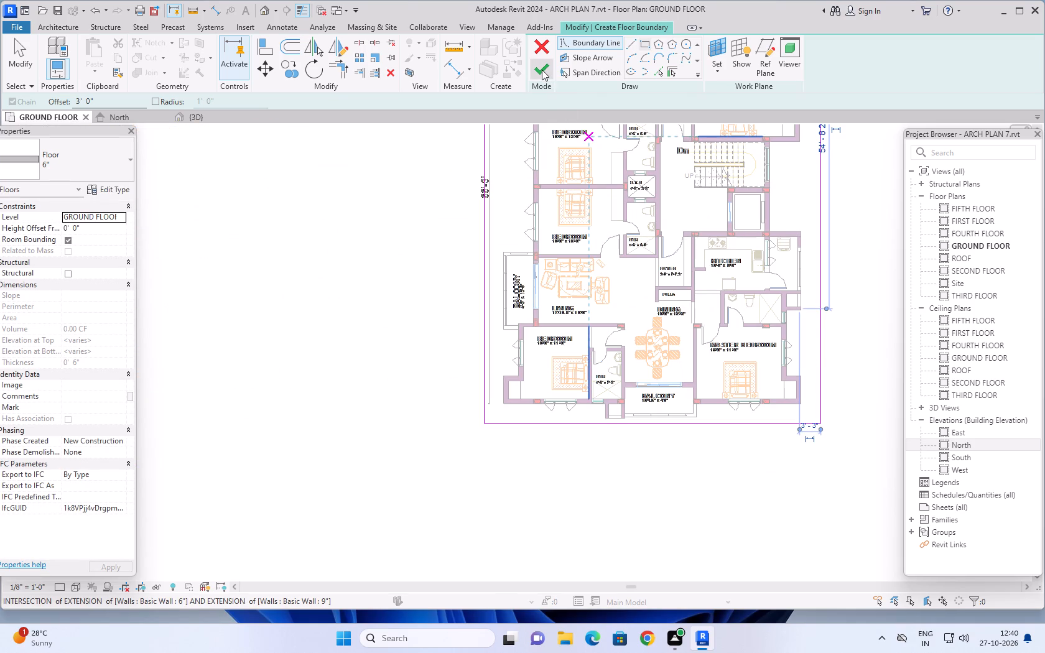
pyautogui.click(542, 70)
pyautogui.scroll(-2, 700, 495)
pyautogui.moveTo(742, 498); pyautogui.dragTo(736, 498, button='middle')
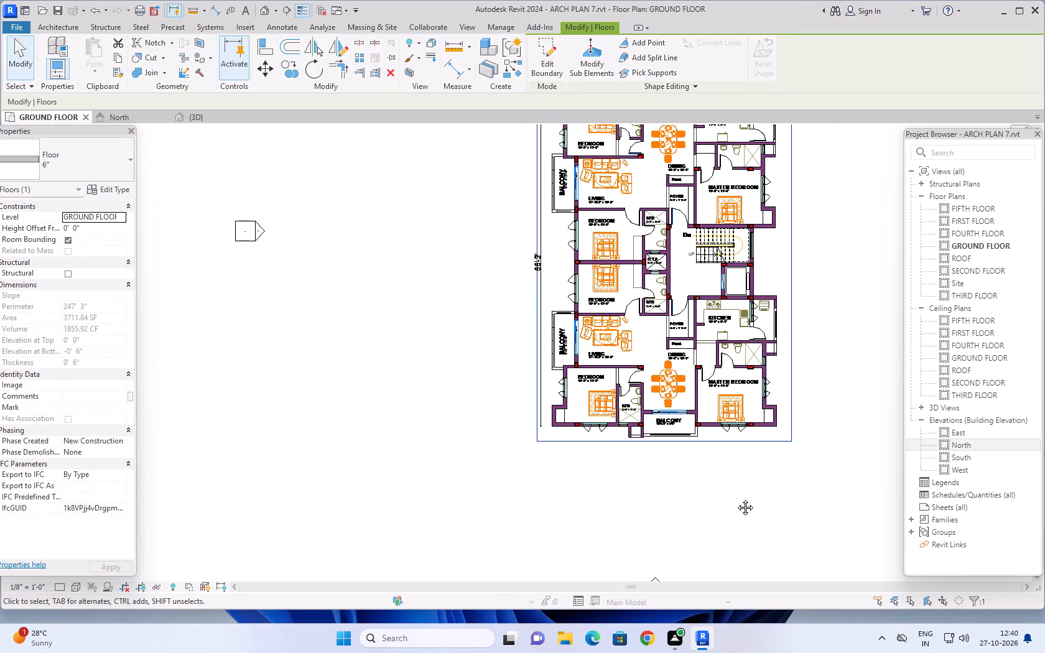
pyautogui.moveTo(736, 498); pyautogui.dragTo(643, 504, button='middle')
pyautogui.scroll(-1, 753, 420)
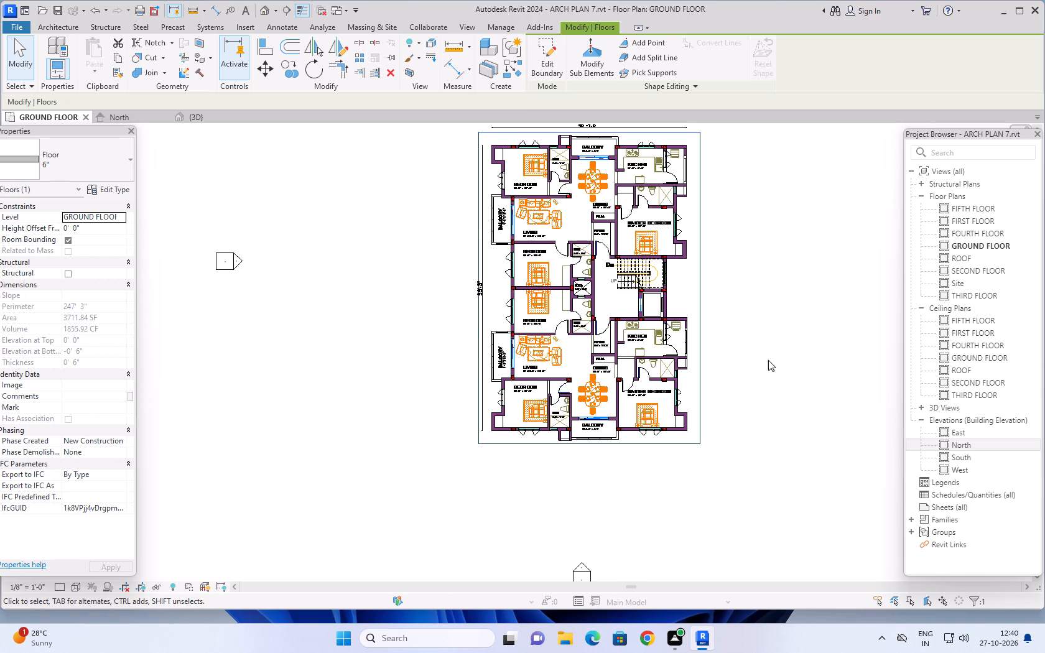
pyautogui.moveTo(770, 345); pyautogui.dragTo(767, 395, button='middle')
pyautogui.scroll(2, 560, 259)
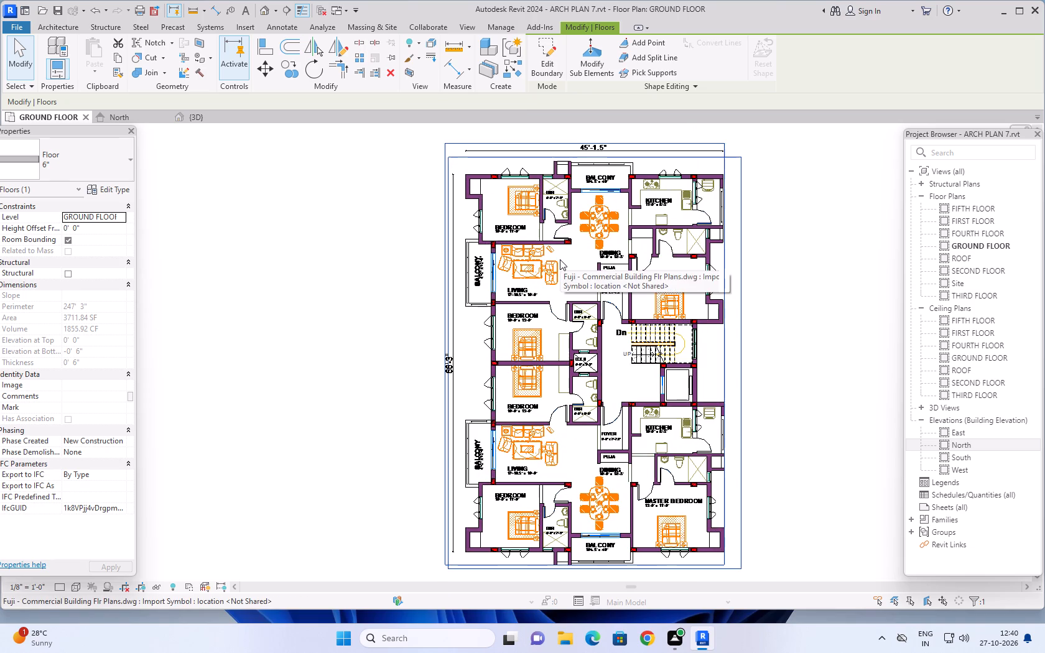
pyautogui.scroll(1, 560, 259)
pyautogui.moveTo(843, 309); pyautogui.dragTo(820, 292, button='middle')
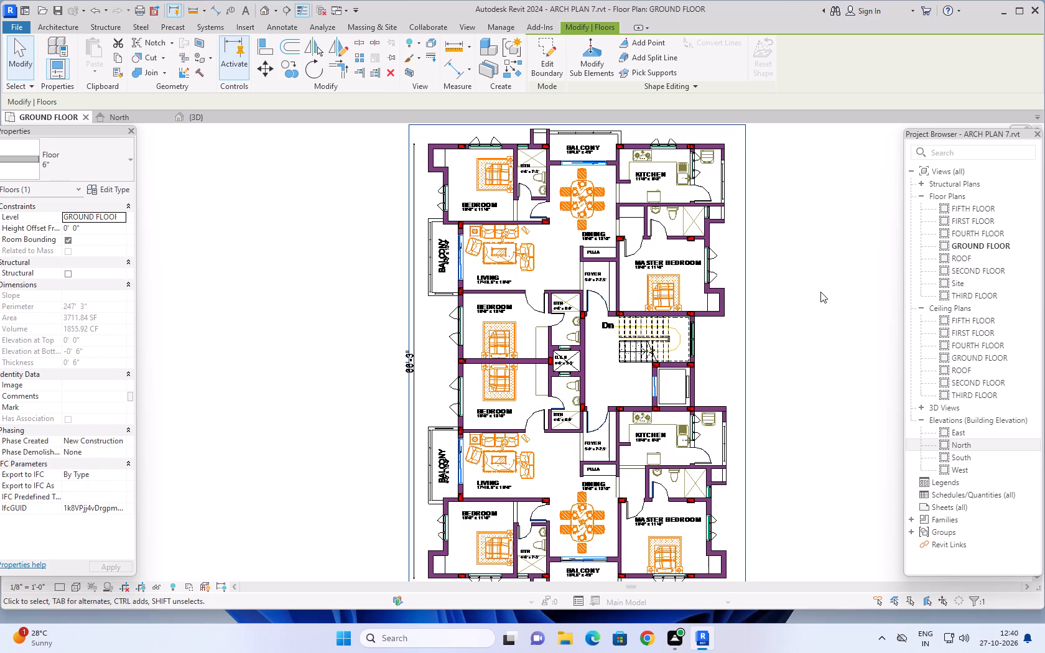
pyautogui.press('Escape')
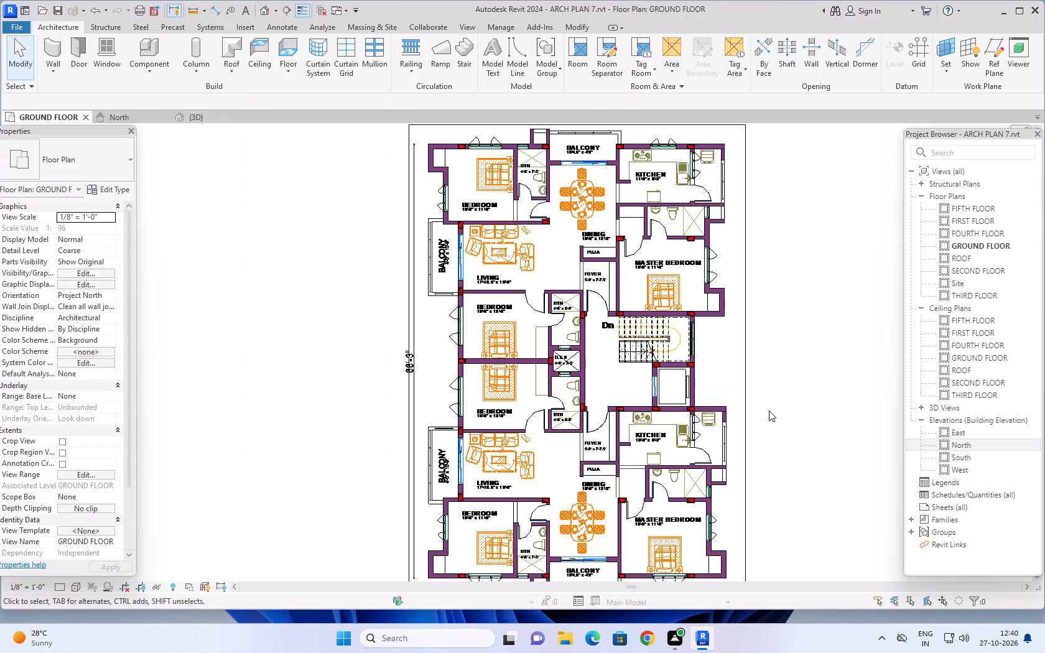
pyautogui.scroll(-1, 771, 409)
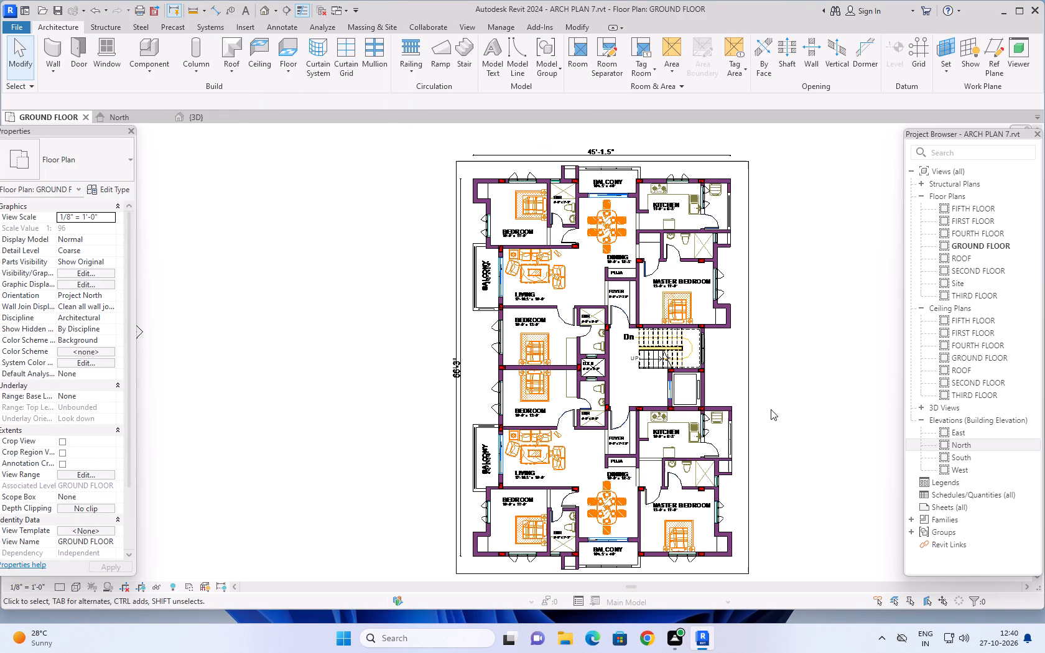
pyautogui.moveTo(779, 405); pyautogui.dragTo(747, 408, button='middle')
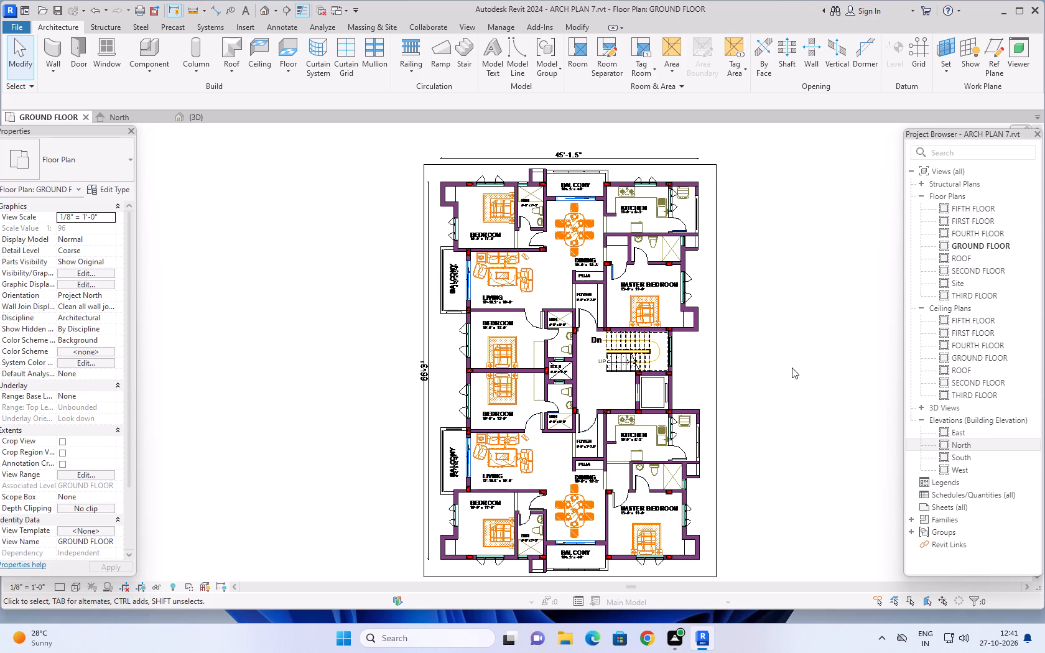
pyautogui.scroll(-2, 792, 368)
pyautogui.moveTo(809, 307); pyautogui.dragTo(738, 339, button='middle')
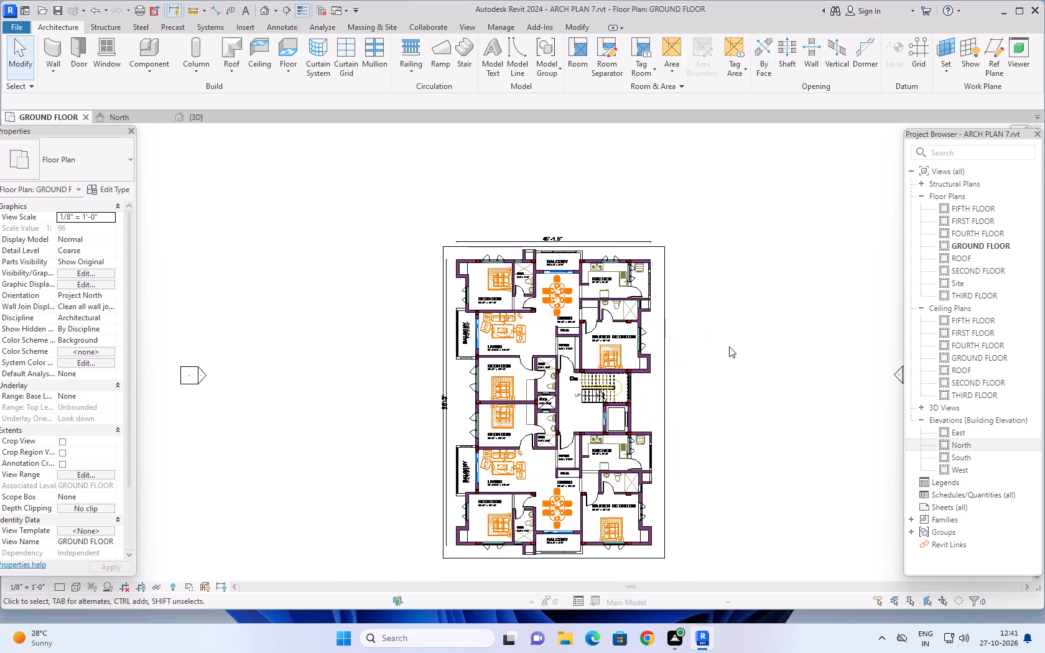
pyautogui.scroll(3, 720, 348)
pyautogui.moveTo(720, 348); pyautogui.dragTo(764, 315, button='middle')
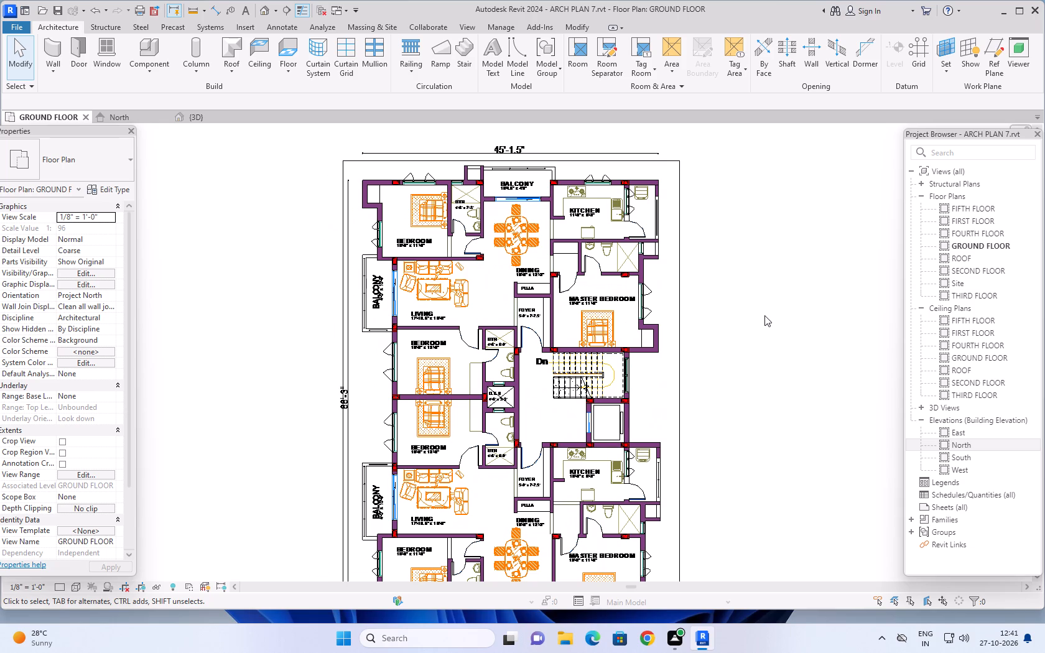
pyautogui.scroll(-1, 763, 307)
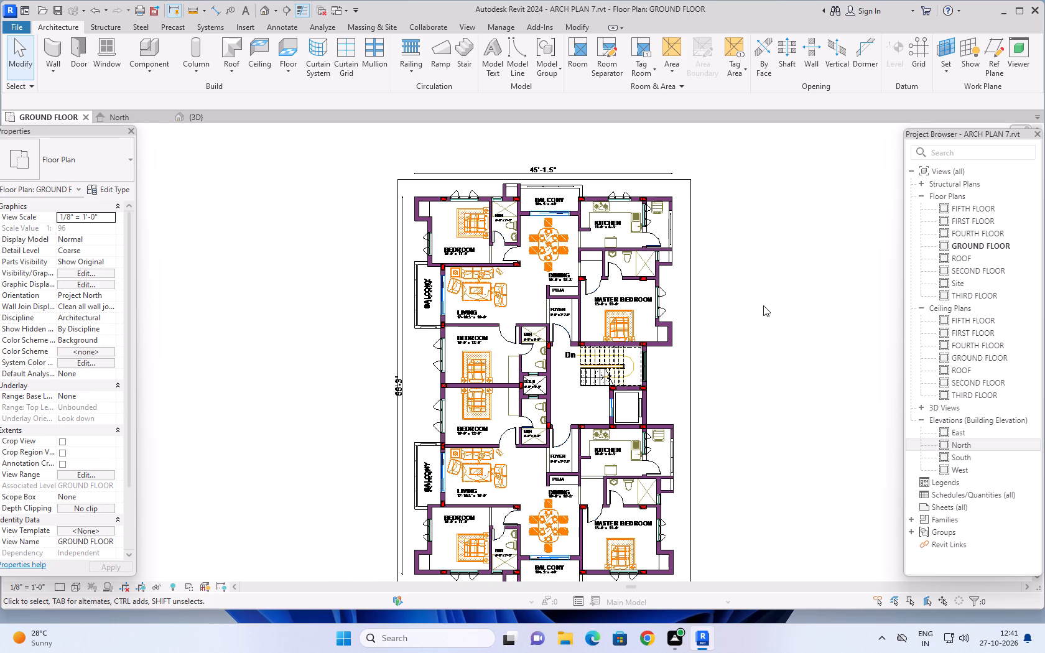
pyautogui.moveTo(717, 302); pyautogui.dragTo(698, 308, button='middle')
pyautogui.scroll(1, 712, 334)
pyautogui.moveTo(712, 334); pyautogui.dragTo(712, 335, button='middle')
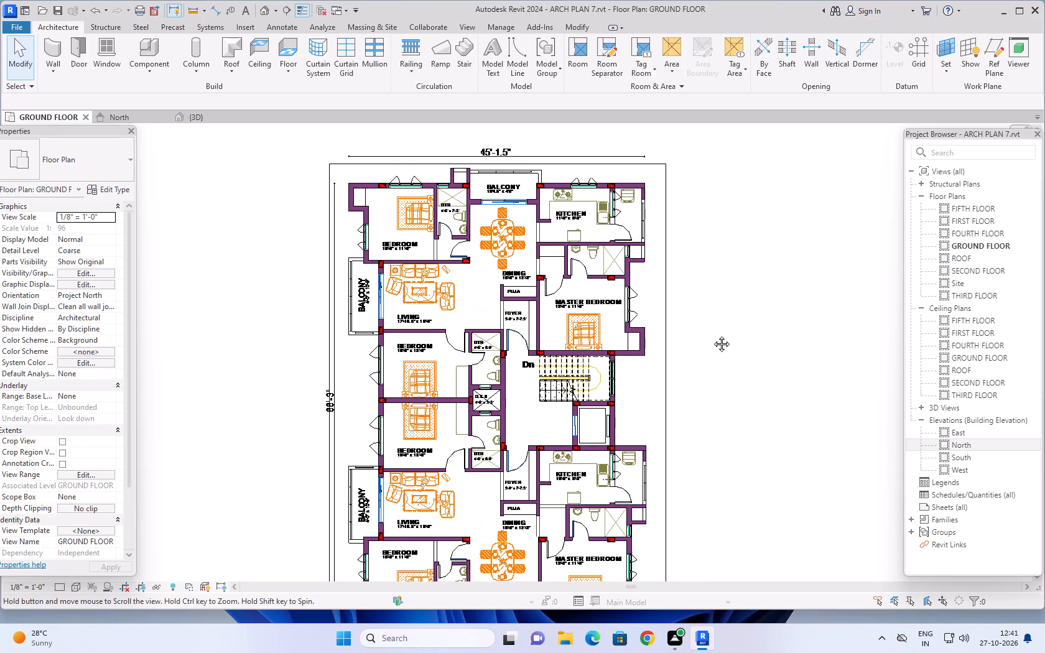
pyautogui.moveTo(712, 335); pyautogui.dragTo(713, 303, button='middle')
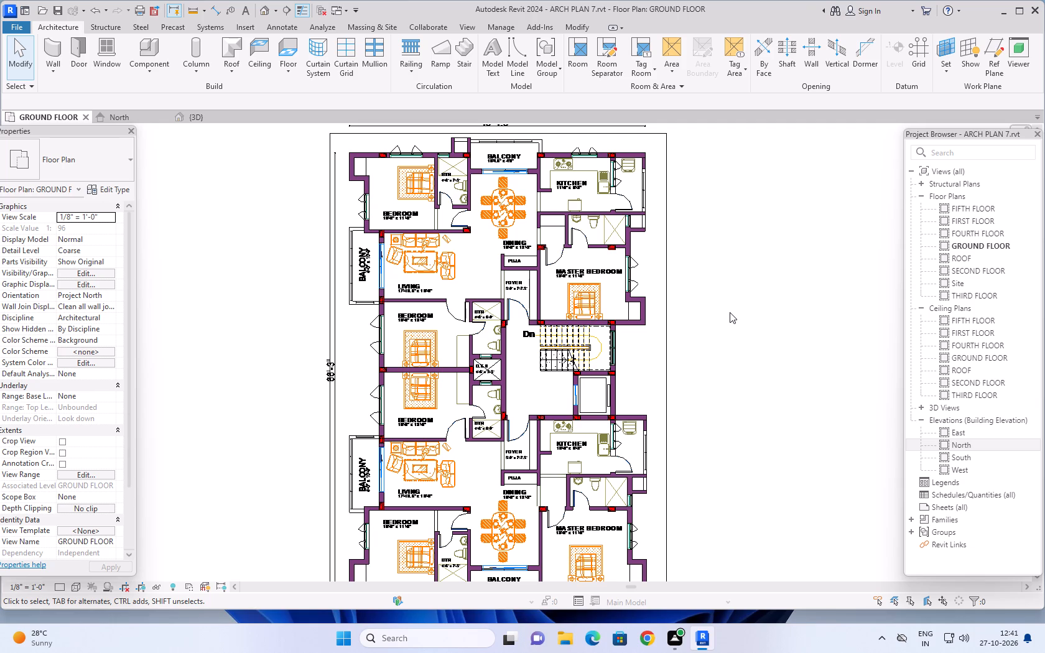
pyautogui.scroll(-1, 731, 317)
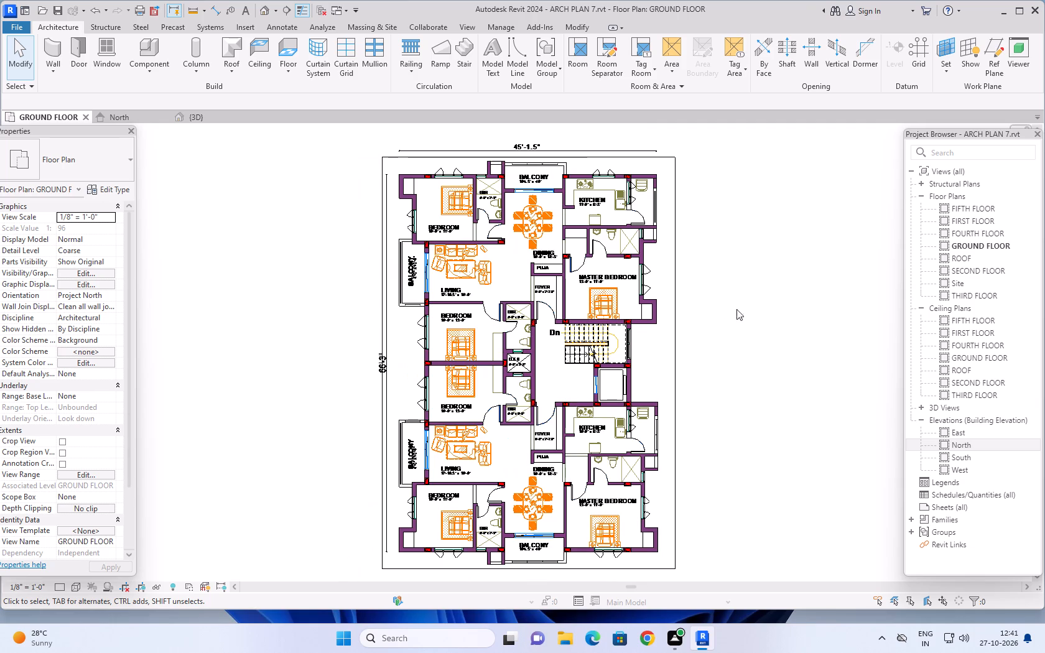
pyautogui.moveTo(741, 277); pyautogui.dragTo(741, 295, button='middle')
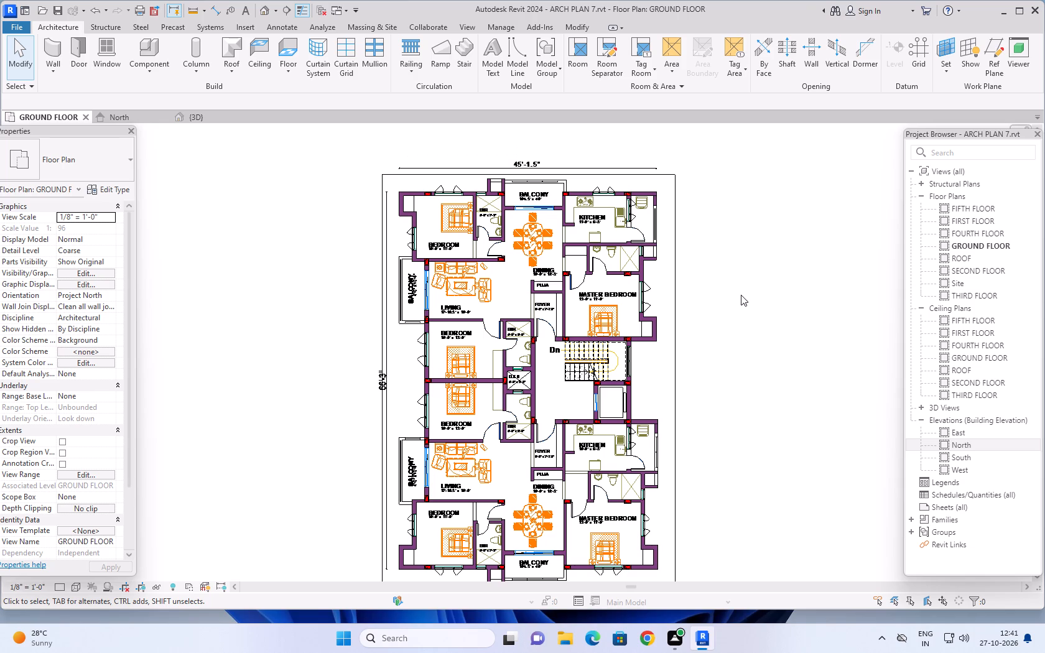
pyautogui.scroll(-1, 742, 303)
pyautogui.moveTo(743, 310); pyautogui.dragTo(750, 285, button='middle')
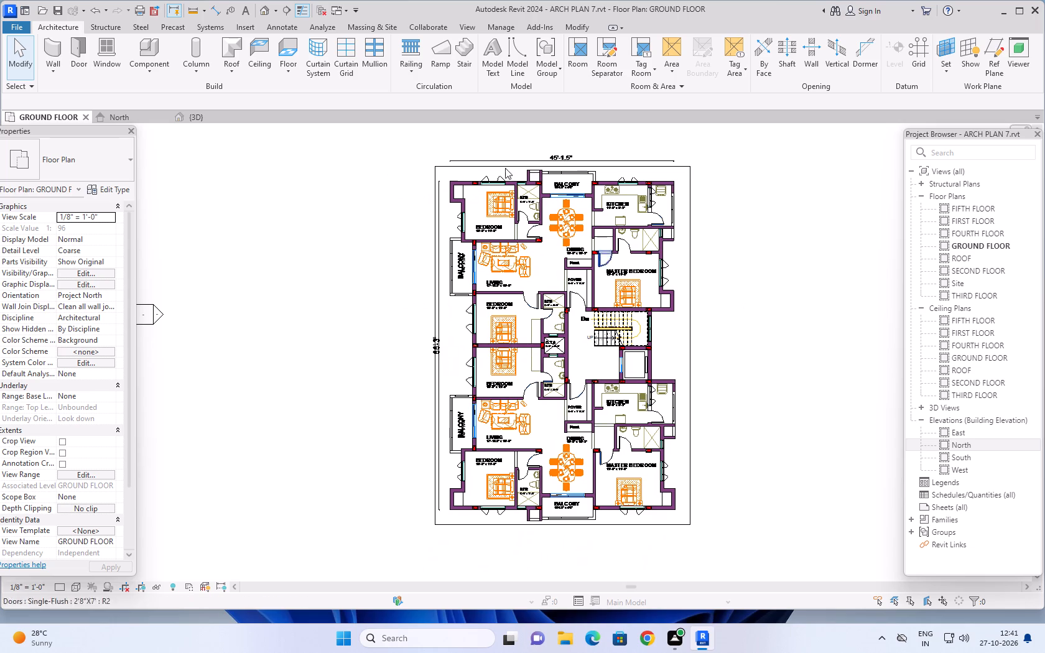
# Inspect the new floor slab, walls and balconies of the ground floor in the 3D view from the sides and from above.
pyautogui.click(198, 118)
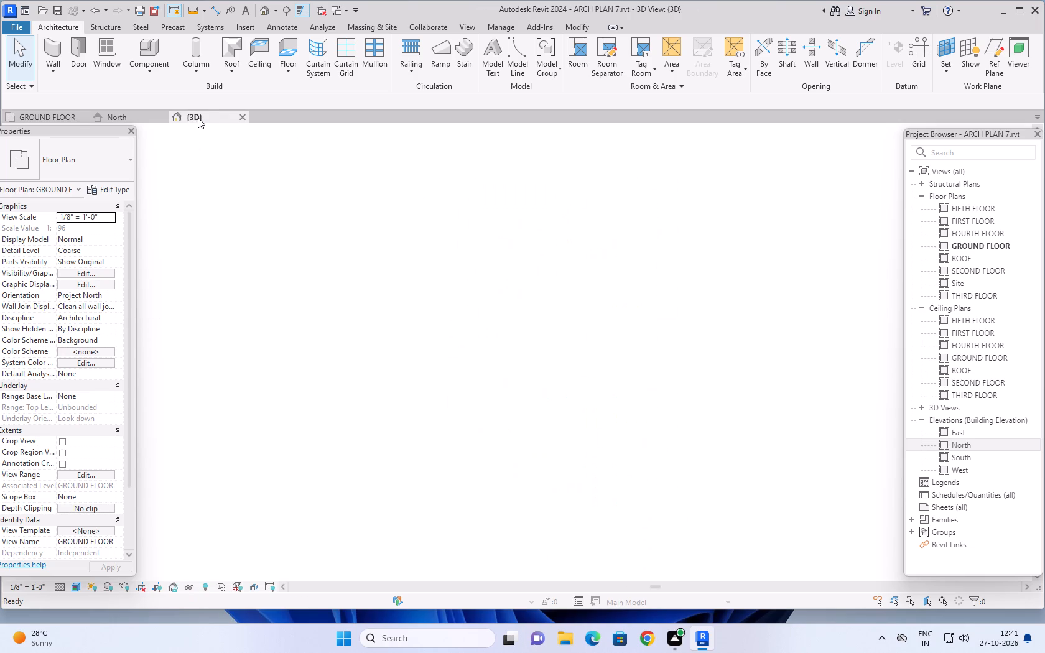
pyautogui.moveTo(595, 445); pyautogui.dragTo(591, 445, button='middle')
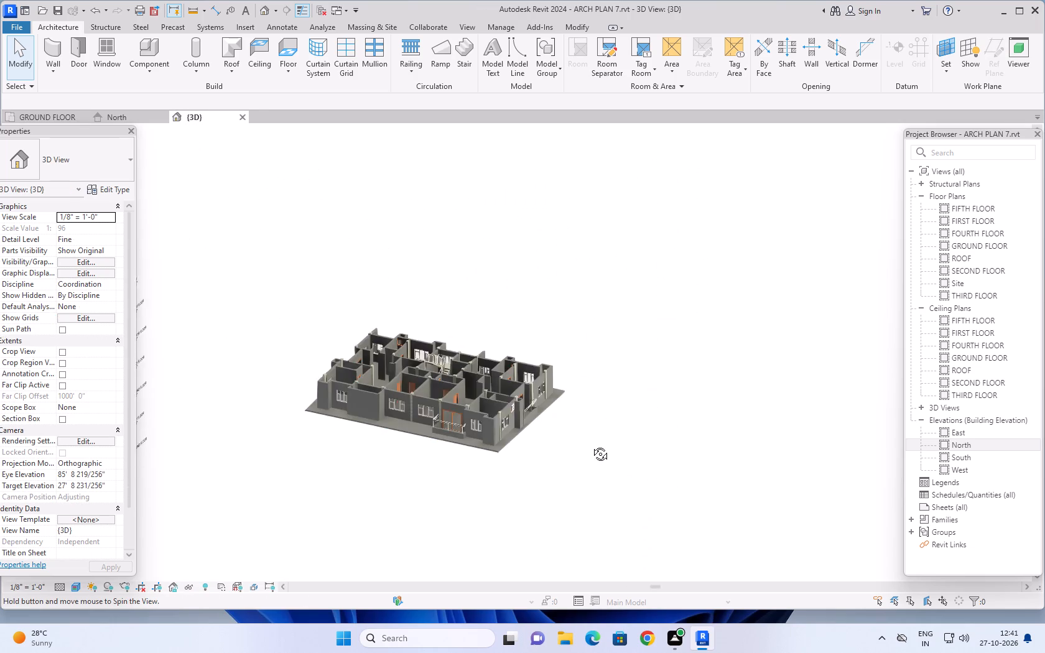
pyautogui.moveTo(591, 445); pyautogui.dragTo(664, 414, button='middle')
pyautogui.scroll(4, 402, 419)
pyautogui.scroll(4, 469, 393)
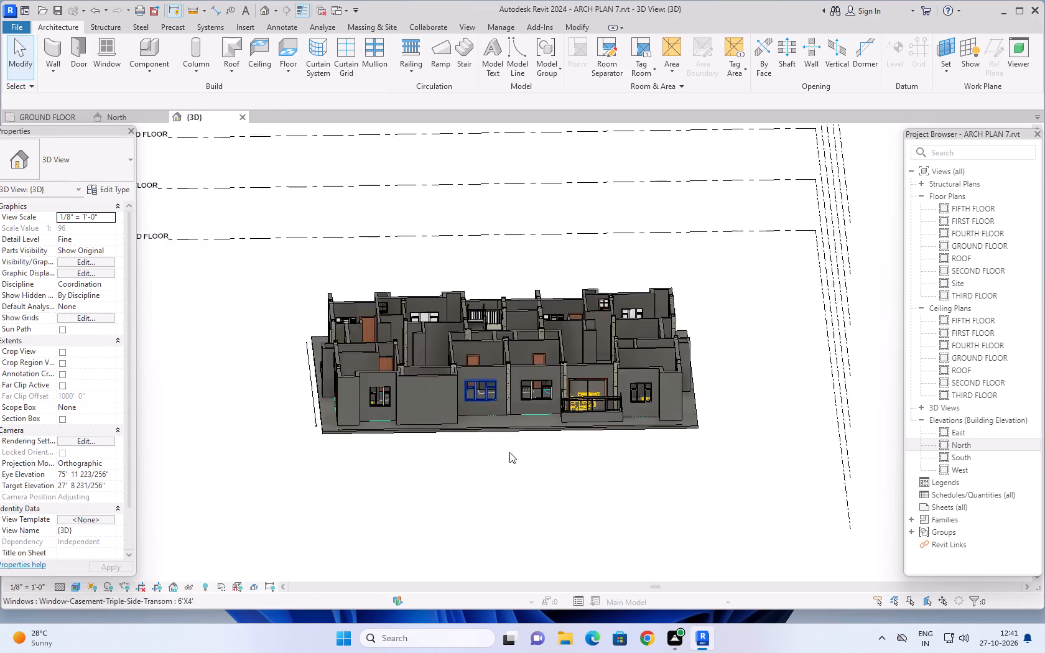
pyautogui.keyDown('shift'); pyautogui.moveTo(508, 452); pyautogui.dragTo(547, 393, button='middle'); pyautogui.keyUp('shift')
pyautogui.scroll(4, 604, 408)
pyautogui.keyDown('shift'); pyautogui.moveTo(671, 414); pyautogui.dragTo(596, 431, button='middle'); pyautogui.keyUp('shift')
pyautogui.scroll(-1, 437, 464)
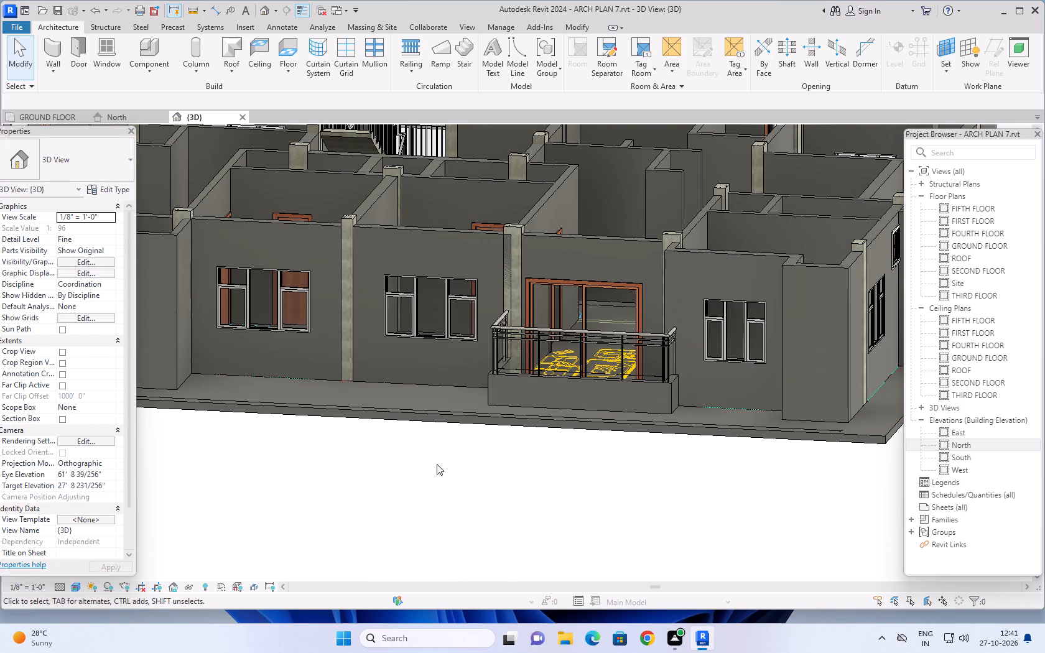
pyautogui.scroll(-3, 437, 464)
pyautogui.keyDown('shift'); pyautogui.moveTo(565, 498); pyautogui.dragTo(450, 487, button='middle'); pyautogui.keyUp('shift')
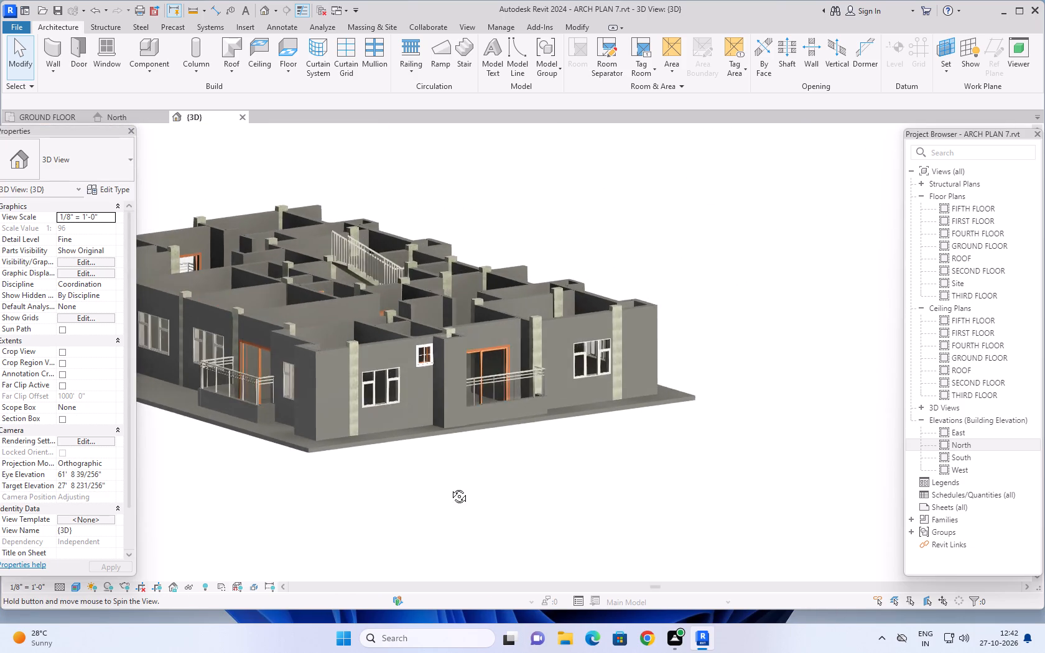
pyautogui.keyDown('shift'); pyautogui.moveTo(450, 487); pyautogui.dragTo(424, 491, button='middle'); pyautogui.keyUp('shift')
pyautogui.scroll(-4, 662, 319)
pyautogui.moveTo(644, 272); pyautogui.dragTo(678, 250, button='middle')
pyautogui.keyDown('shift'); pyautogui.moveTo(672, 238); pyautogui.dragTo(672, 250, button='middle'); pyautogui.keyUp('shift')
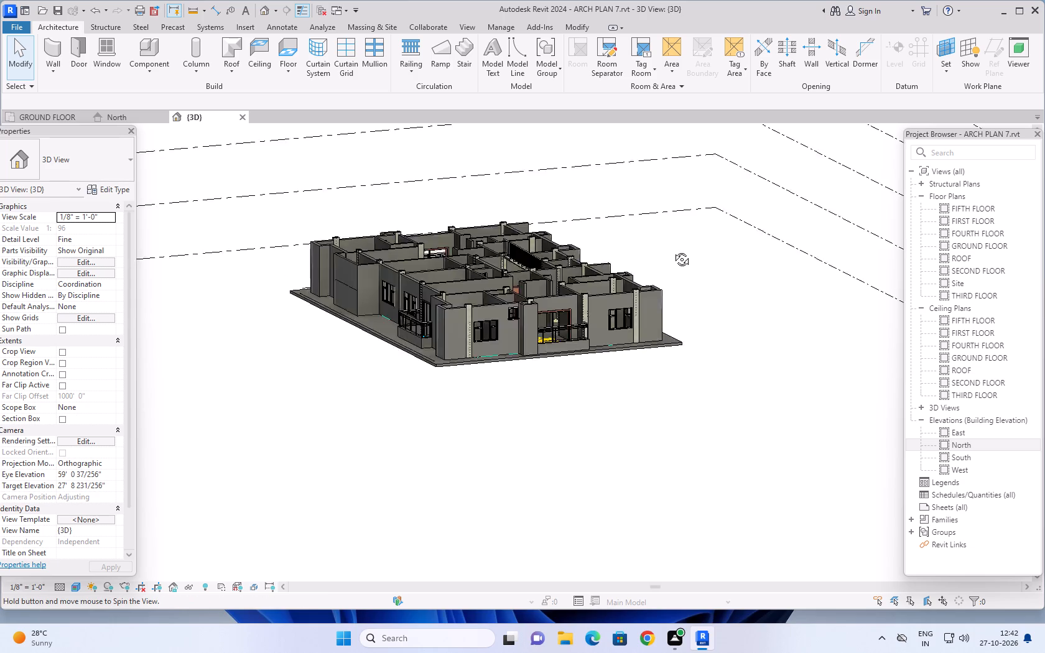
pyautogui.keyDown('shift'); pyautogui.moveTo(672, 250); pyautogui.dragTo(674, 440, button='middle'); pyautogui.keyUp('shift')
pyautogui.keyDown('shift'); pyautogui.moveTo(689, 258); pyautogui.dragTo(428, 402, button='middle'); pyautogui.keyUp('shift')
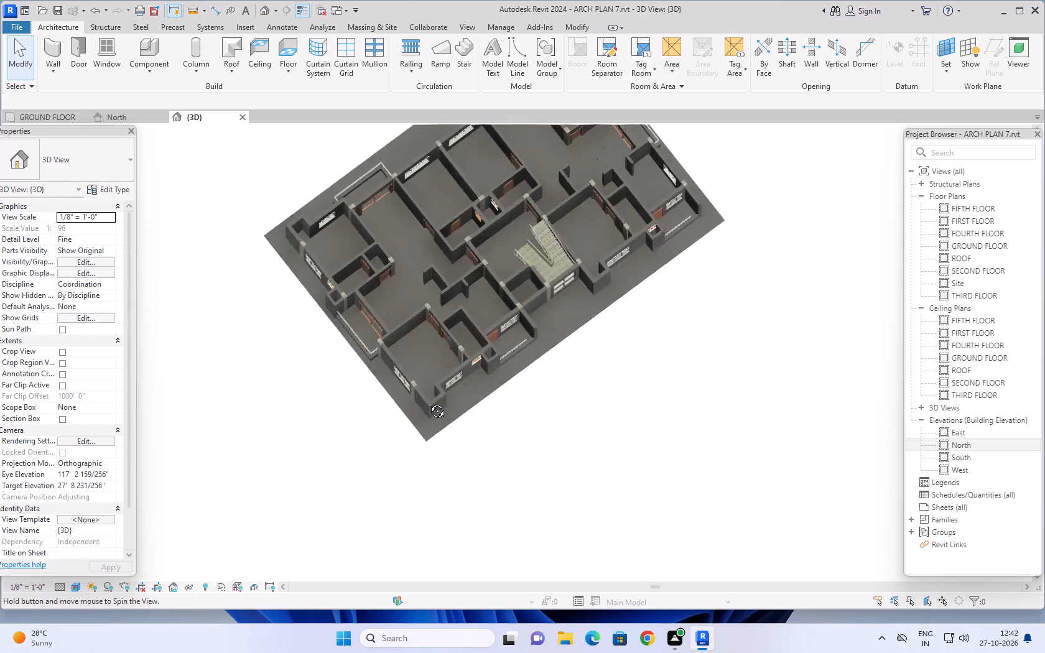
pyautogui.keyDown('shift'); pyautogui.moveTo(428, 402); pyautogui.dragTo(692, 302, button='middle'); pyautogui.keyUp('shift')
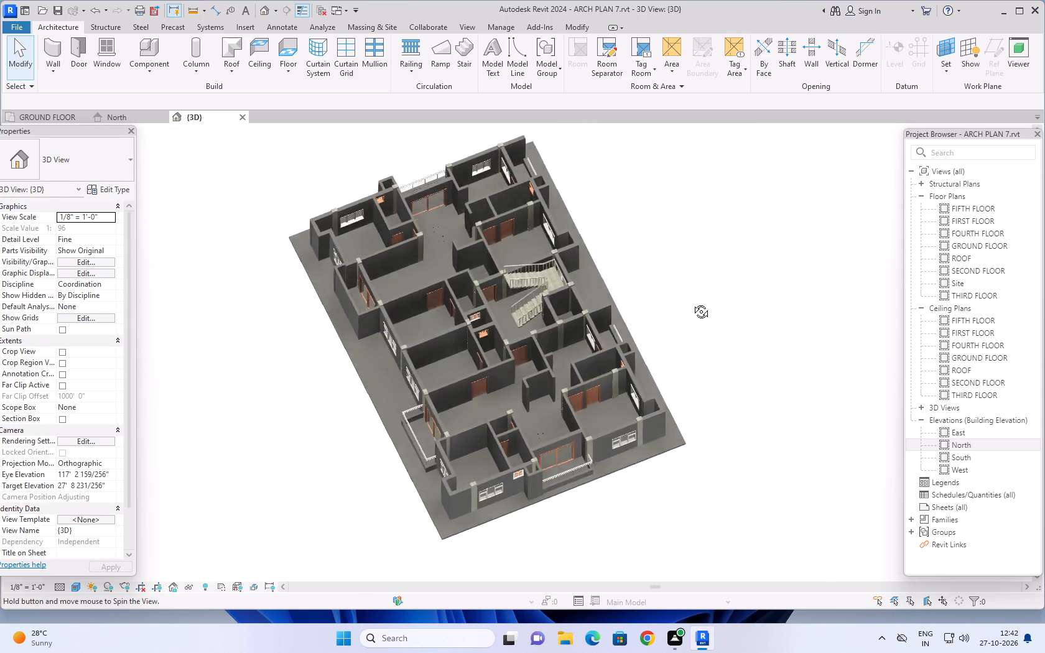
pyautogui.keyDown('shift'); pyautogui.moveTo(692, 302); pyautogui.dragTo(676, 177, button='middle'); pyautogui.keyUp('shift')
pyautogui.scroll(1, 702, 282)
pyautogui.moveTo(702, 284); pyautogui.dragTo(713, 287, button='middle')
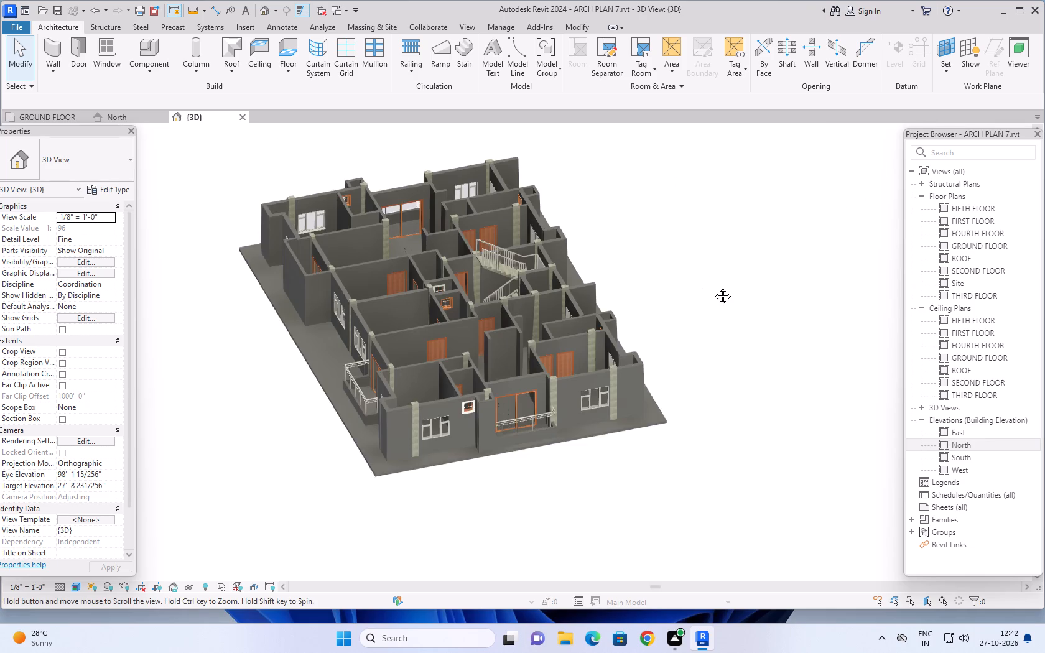
pyautogui.moveTo(713, 287); pyautogui.dragTo(743, 295, button='middle')
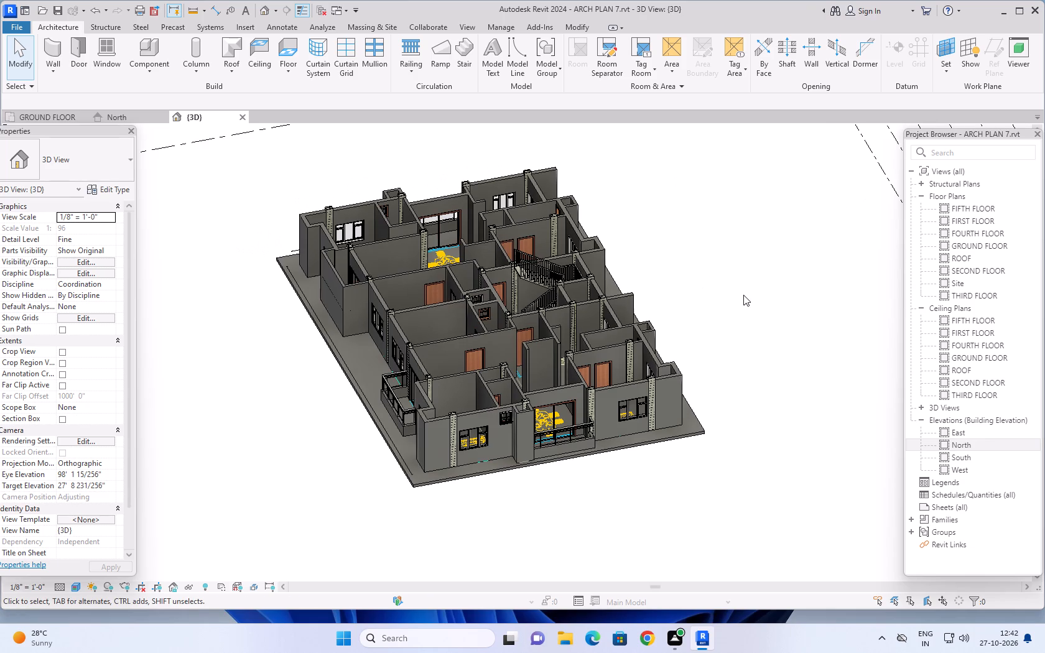
pyautogui.moveTo(756, 278); pyautogui.dragTo(718, 394, button='middle')
pyautogui.scroll(-1, 748, 304)
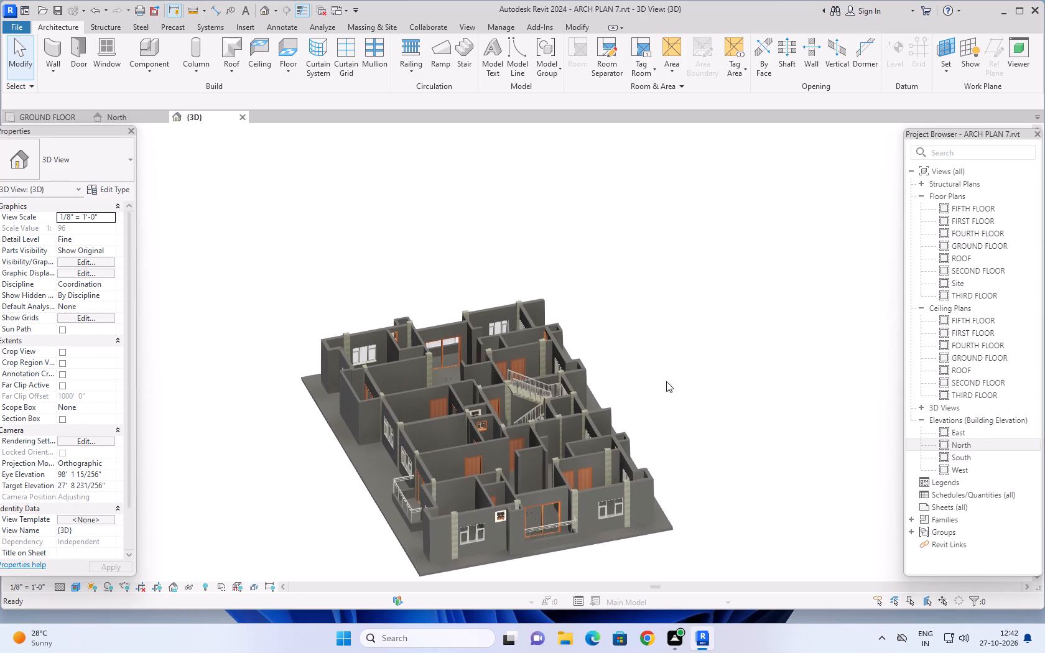
pyautogui.moveTo(666, 380); pyautogui.dragTo(680, 334, button='middle')
pyautogui.scroll(1, 680, 334)
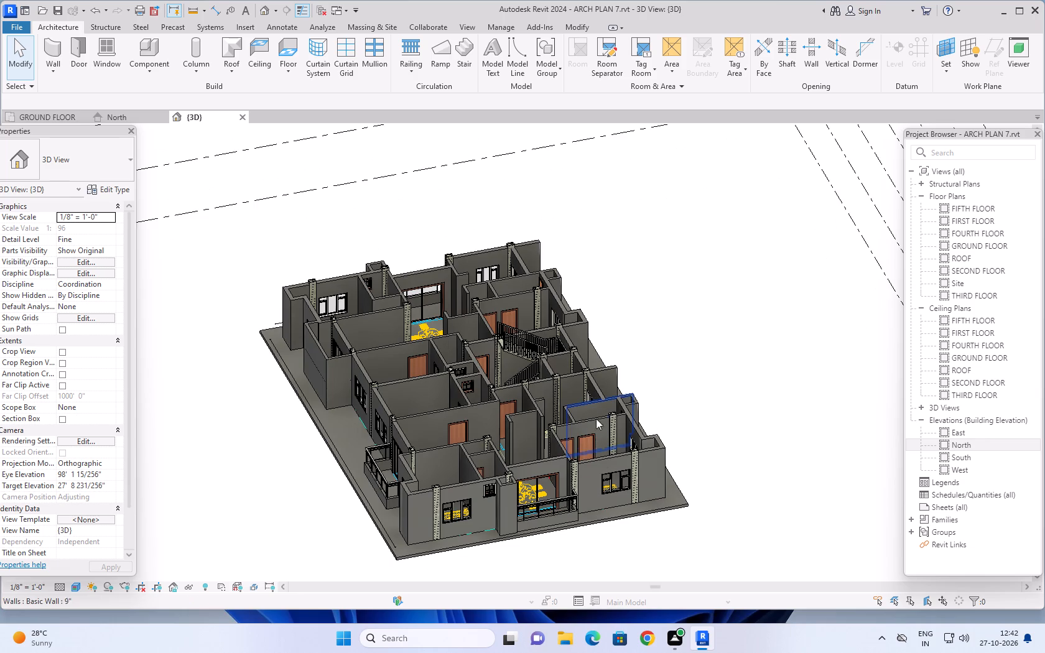
pyautogui.moveTo(755, 346); pyautogui.dragTo(748, 308, button='middle')
pyautogui.keyDown('shift'); pyautogui.moveTo(748, 308); pyautogui.dragTo(695, 479, button='middle'); pyautogui.keyUp('shift')
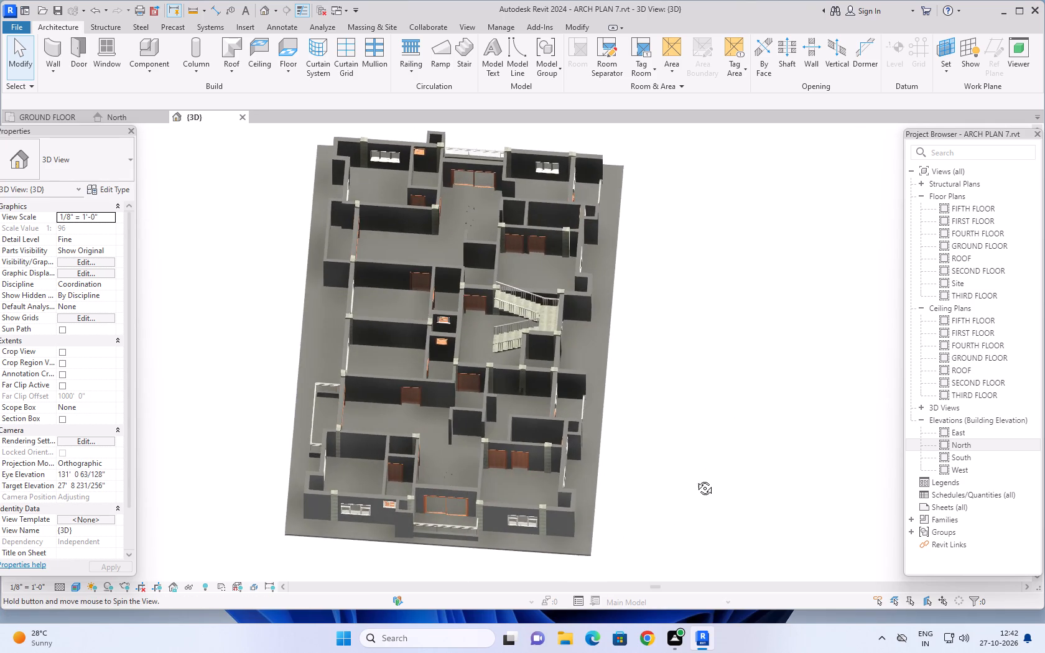
pyautogui.keyDown('shift'); pyautogui.moveTo(695, 479); pyautogui.dragTo(765, 261, button='middle'); pyautogui.keyUp('shift')
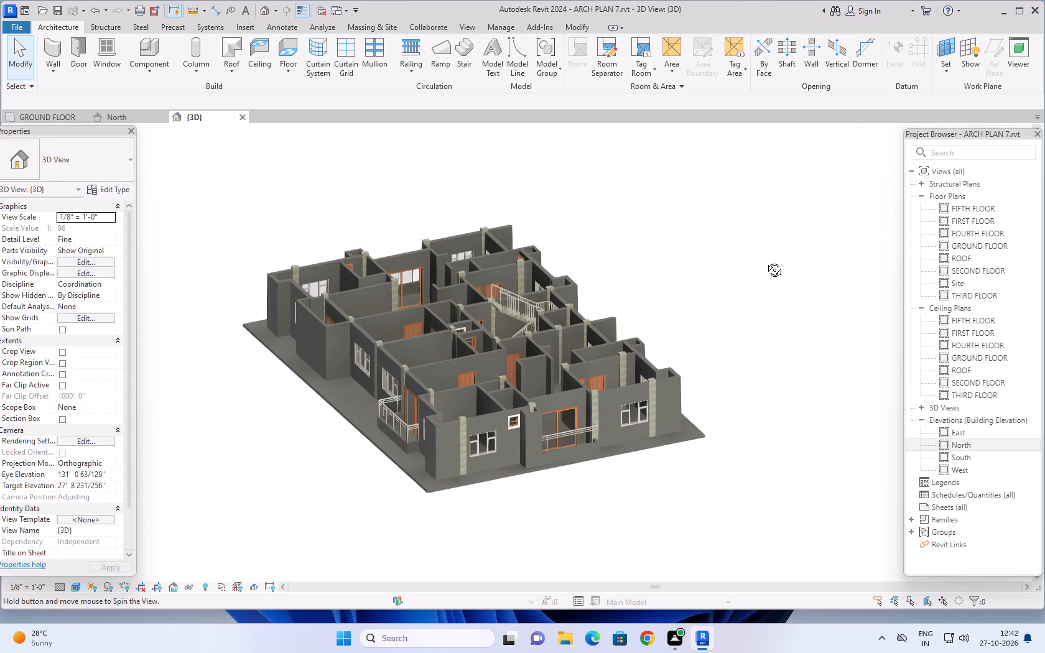
pyautogui.keyDown('shift'); pyautogui.moveTo(765, 261); pyautogui.dragTo(752, 282, button='middle'); pyautogui.keyUp('shift')
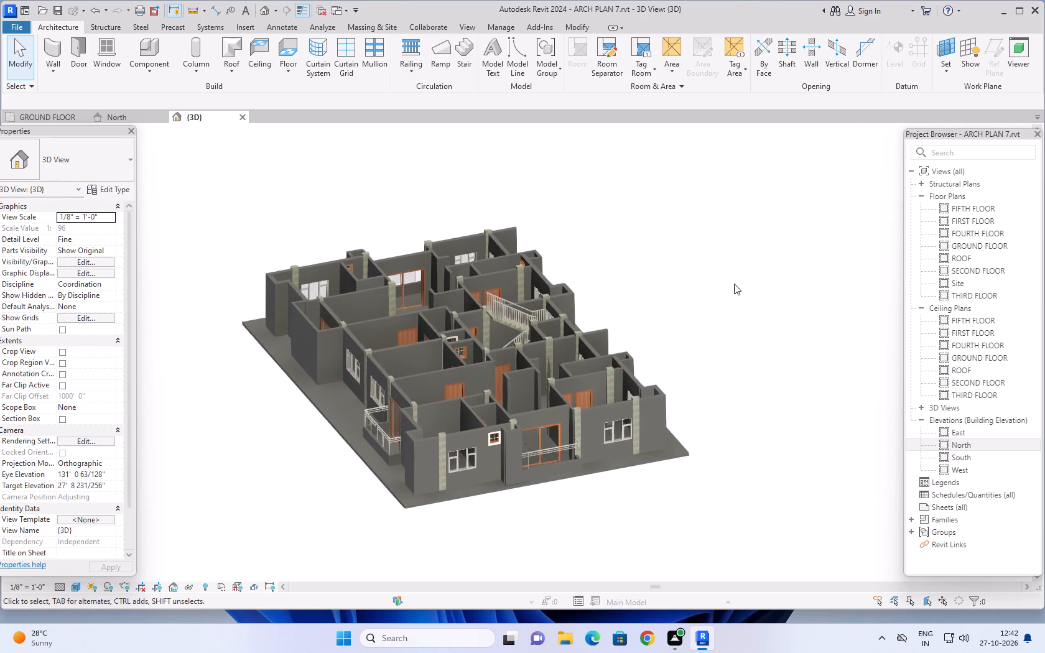
pyautogui.scroll(1, 728, 280)
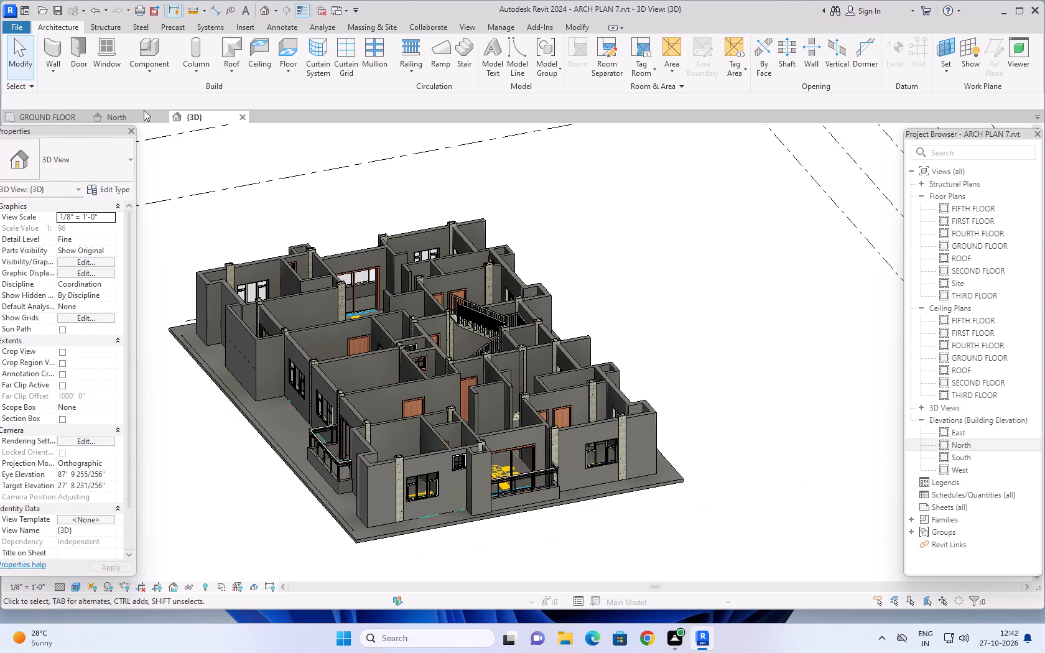
# Review the ground floor plan and examine the building against the floor levels in the north elevation.
pyautogui.click(49, 118)
pyautogui.scroll(-1, 601, 268)
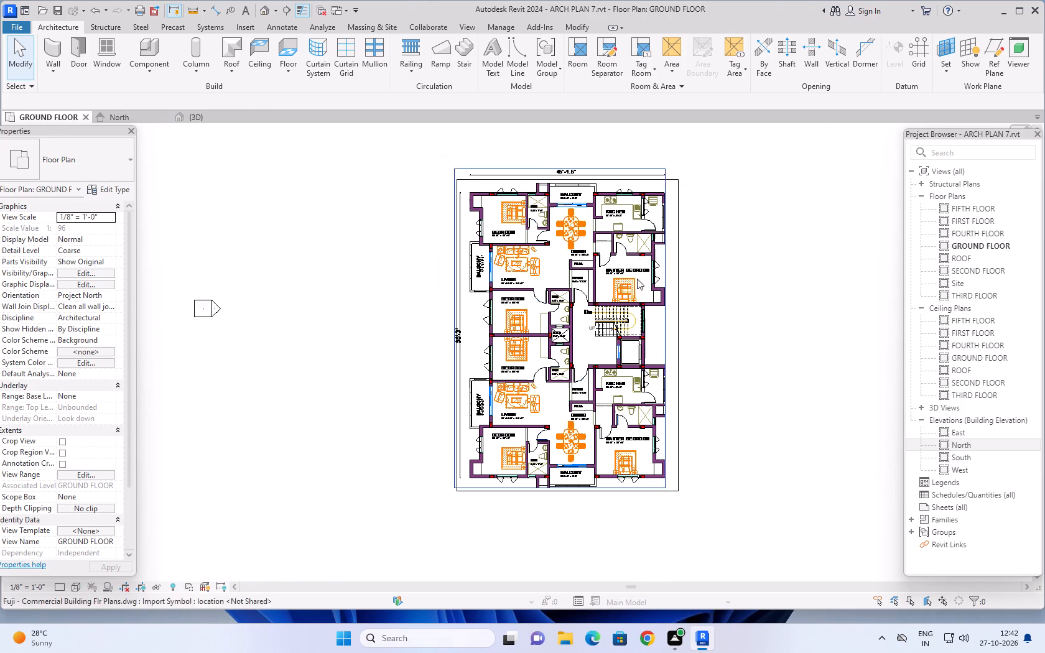
pyautogui.moveTo(722, 274); pyautogui.dragTo(693, 273, button='middle')
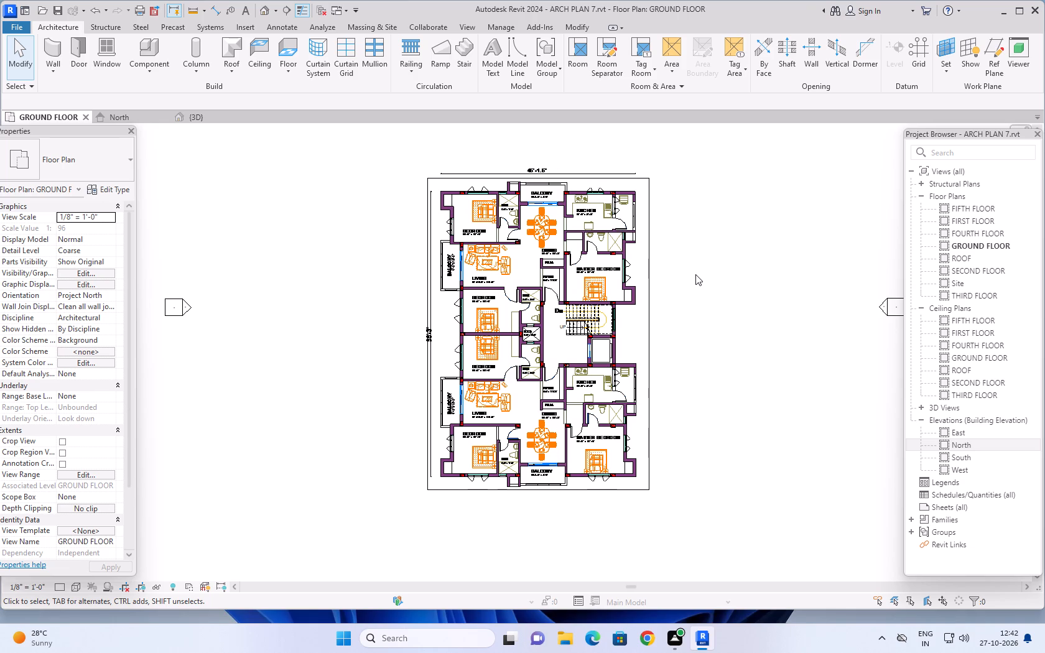
pyautogui.scroll(-1, 695, 274)
pyautogui.moveTo(708, 270); pyautogui.dragTo(704, 271, button='middle')
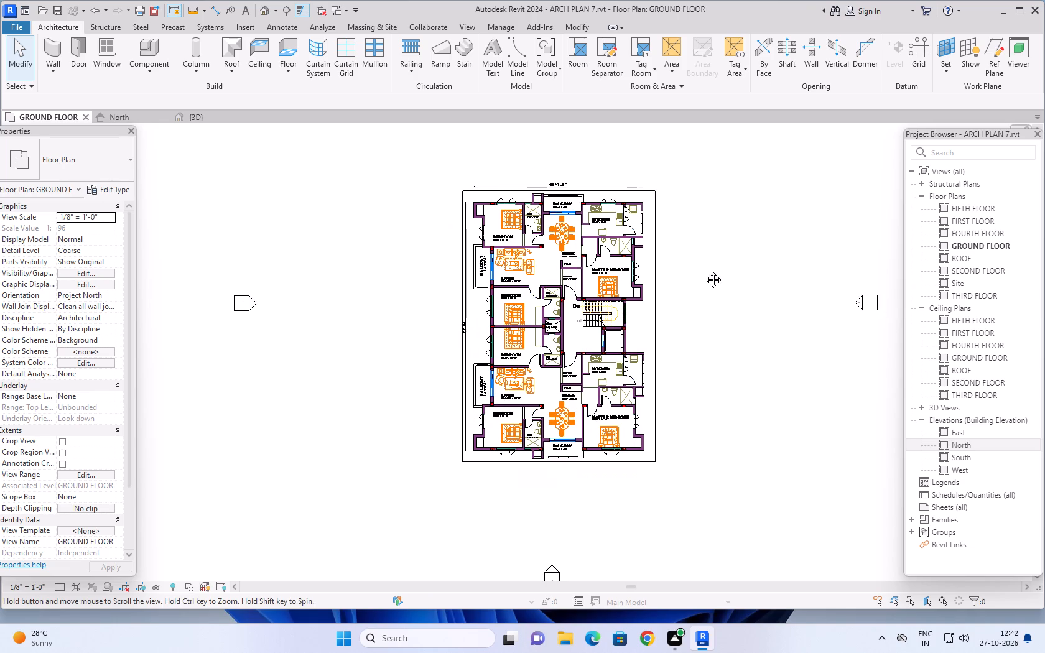
pyautogui.moveTo(704, 271); pyautogui.dragTo(653, 296, button='middle')
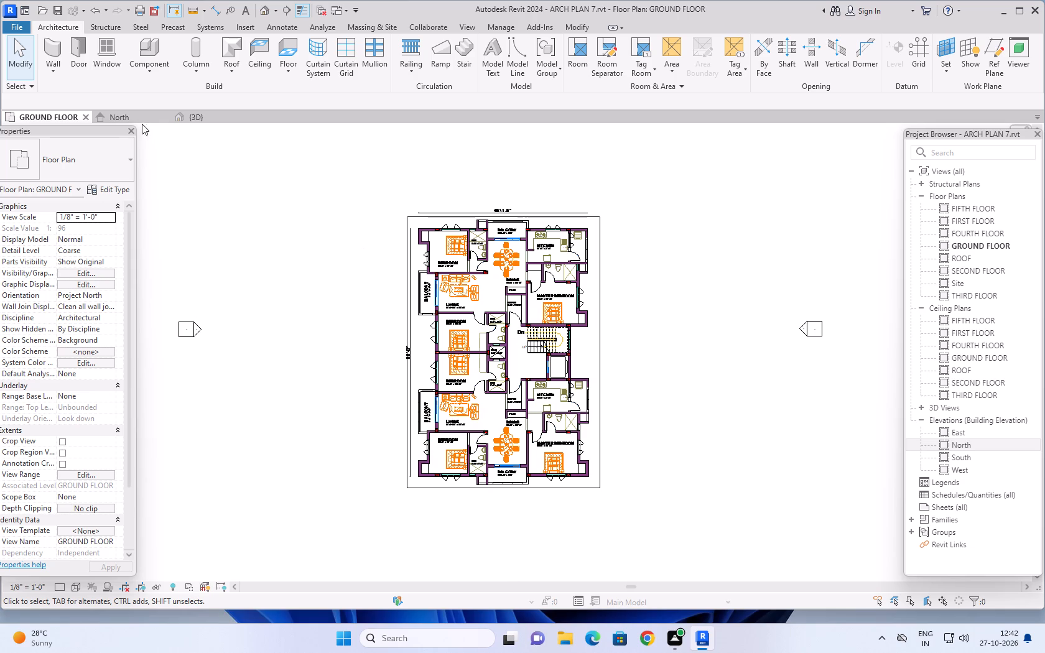
pyautogui.click(127, 116)
pyautogui.scroll(-1, 475, 409)
pyautogui.moveTo(477, 422); pyautogui.dragTo(566, 435, button='middle')
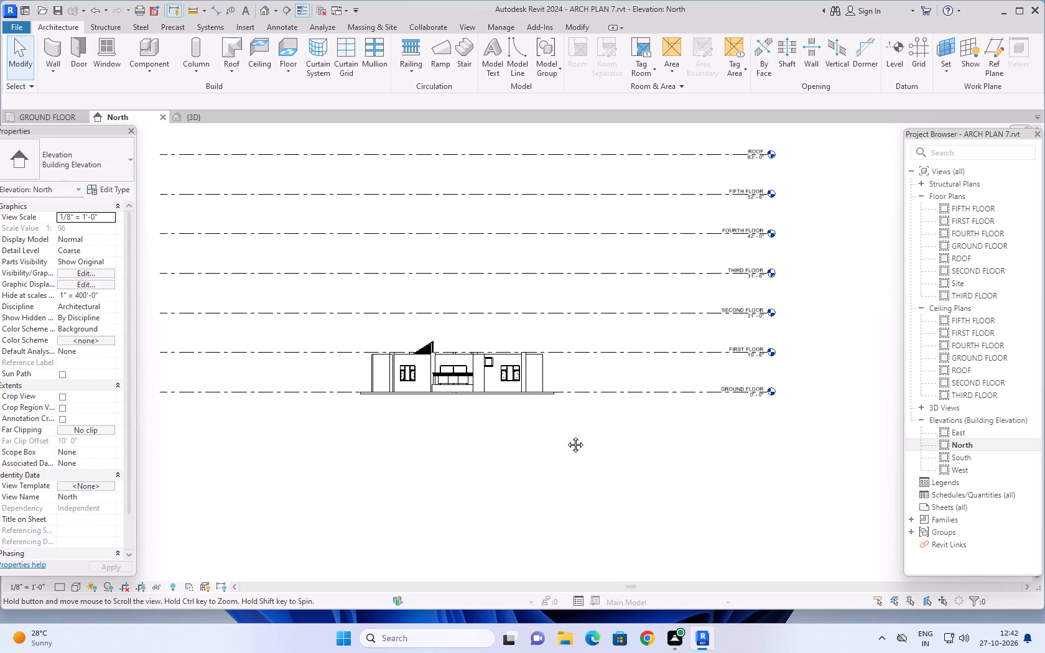
pyautogui.moveTo(566, 435); pyautogui.dragTo(586, 422, button='middle')
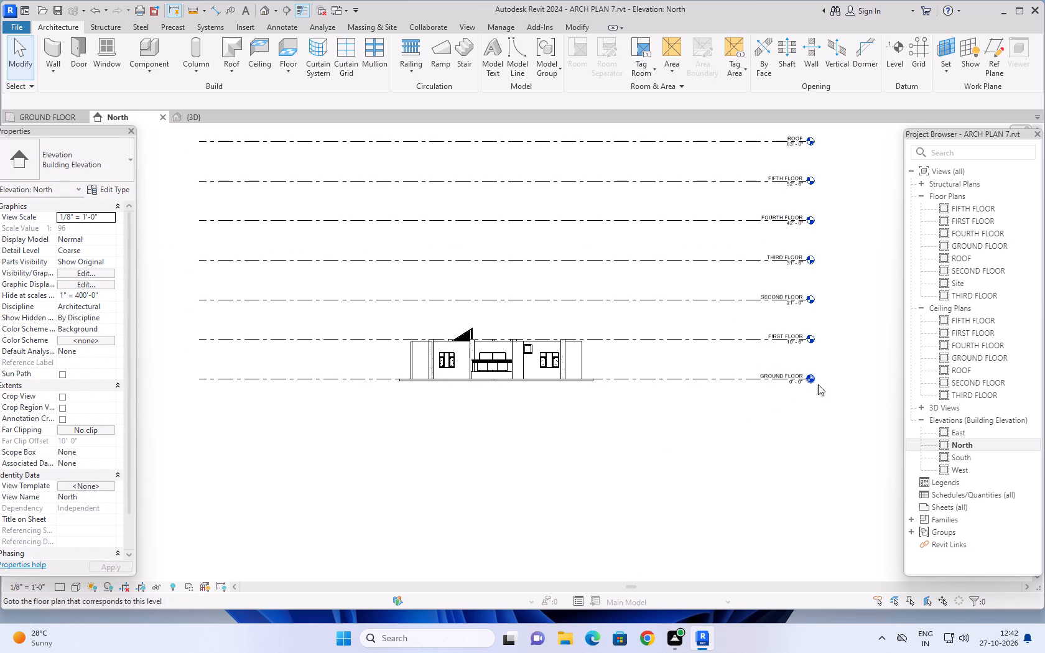
pyautogui.moveTo(826, 409); pyautogui.dragTo(793, 440, button='middle')
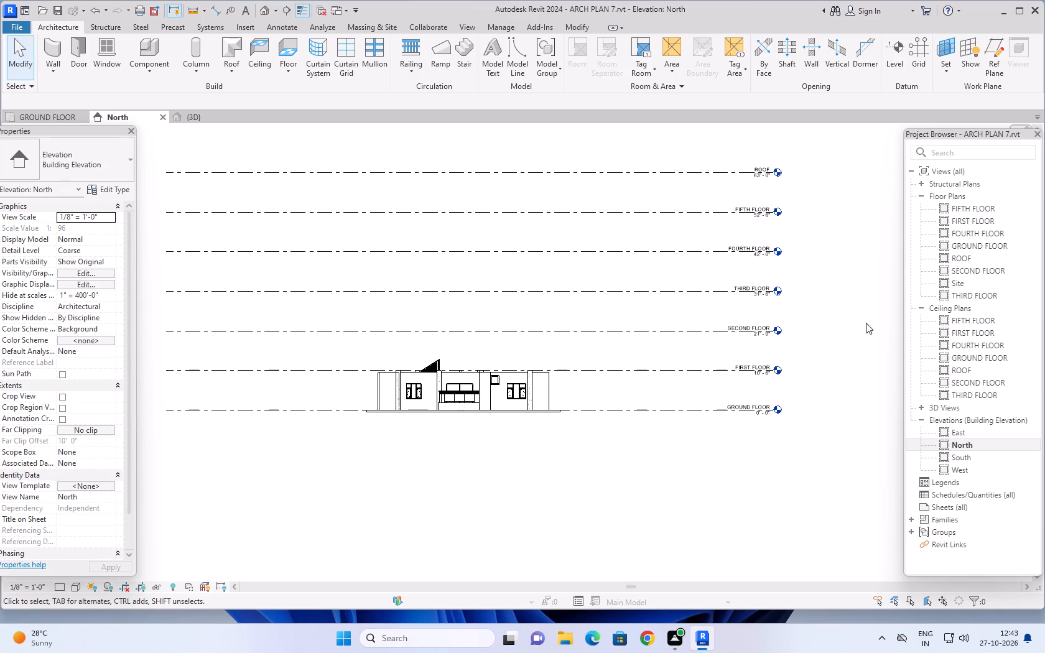
# Open the FIRST FLOOR plan and bring the whole building into view.
pyautogui.doubleClick(958, 223)
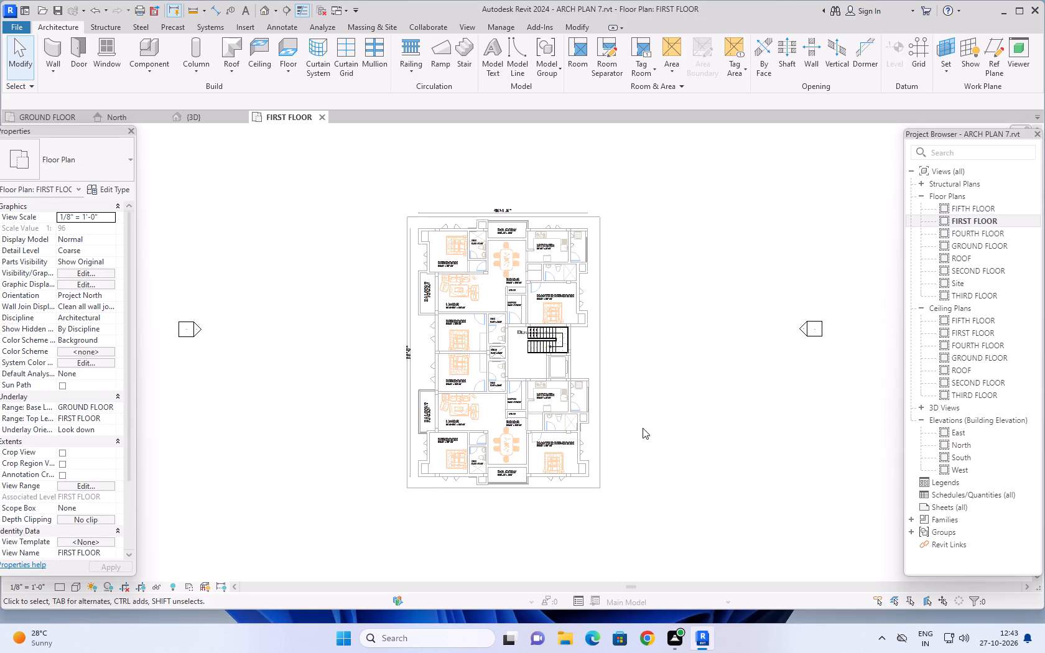
pyautogui.scroll(-1, 642, 427)
pyautogui.moveTo(651, 411); pyautogui.dragTo(652, 394, button='middle')
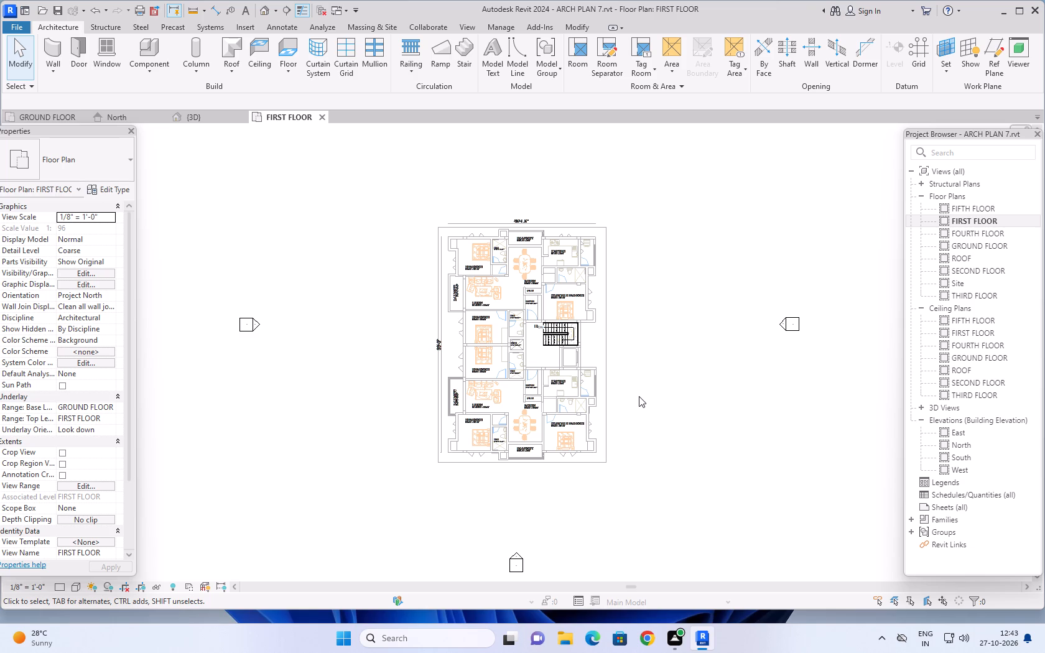
pyautogui.scroll(-1, 656, 338)
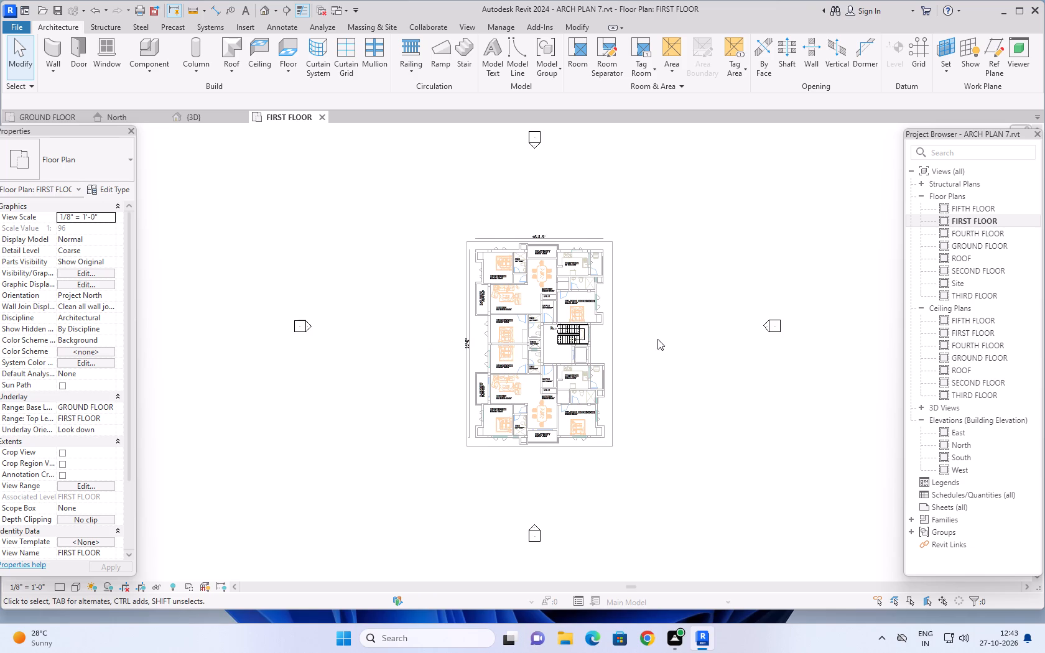
pyautogui.scroll(2, 667, 334)
pyautogui.moveTo(675, 303); pyautogui.dragTo(669, 317, button='middle')
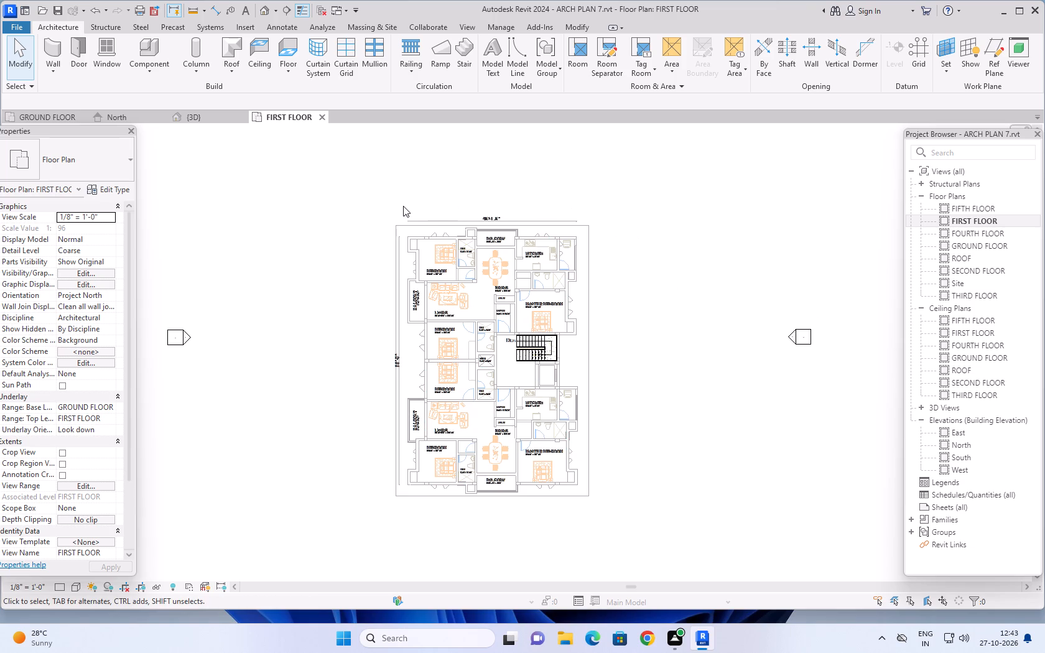
# Start a 6" architectural floor and sketch a straight boundary line about 15'-5 3/4" along the upper bedroom's outer wall up to the BTR projection.
pyautogui.click(290, 71)
pyautogui.click(307, 94)
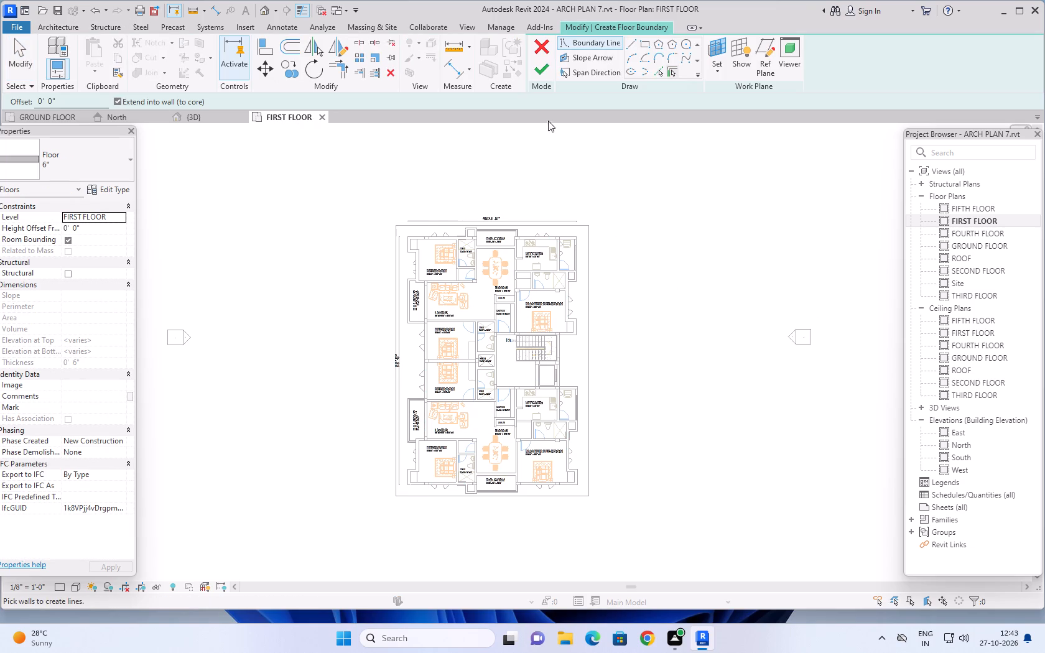
pyautogui.click(636, 42)
pyautogui.scroll(6, 416, 201)
pyautogui.scroll(3, 380, 280)
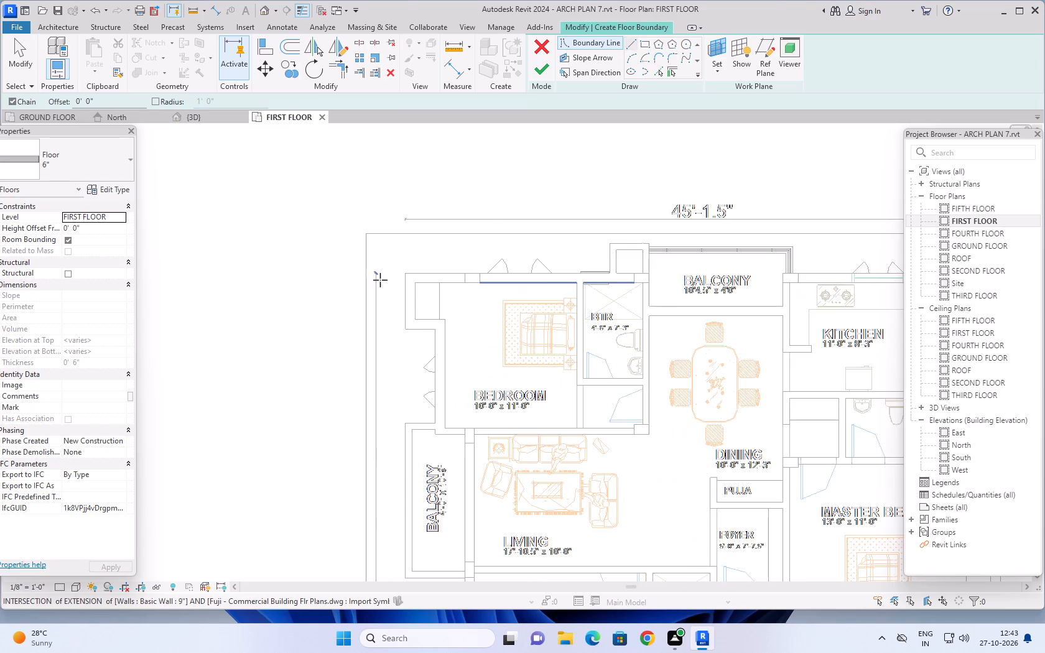
pyautogui.scroll(4, 378, 277)
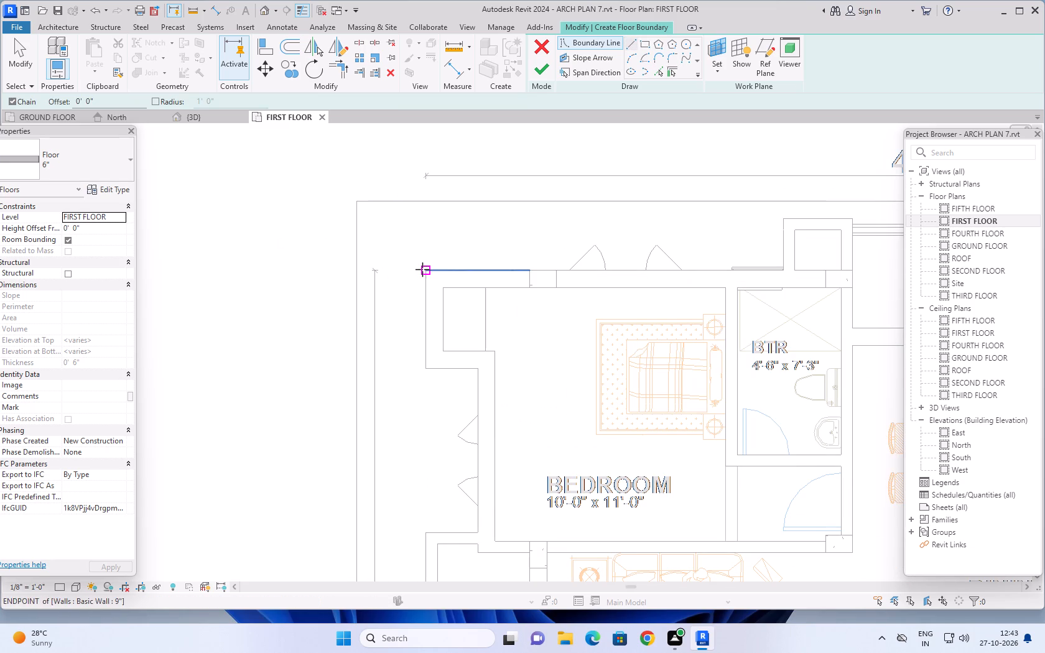
pyautogui.click(422, 269)
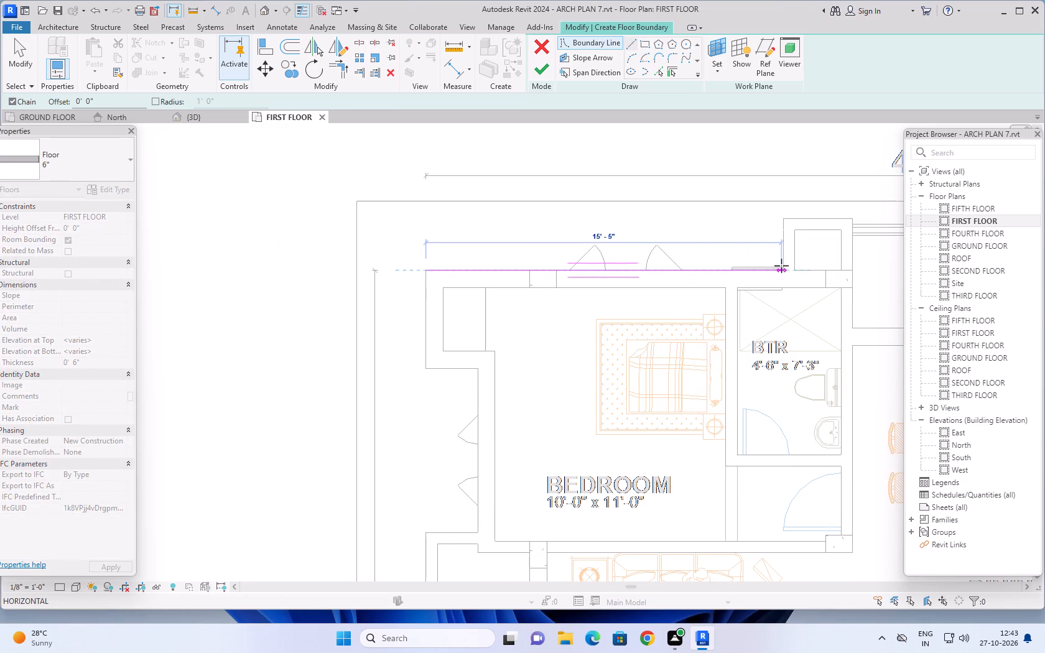
pyautogui.scroll(8, 786, 268)
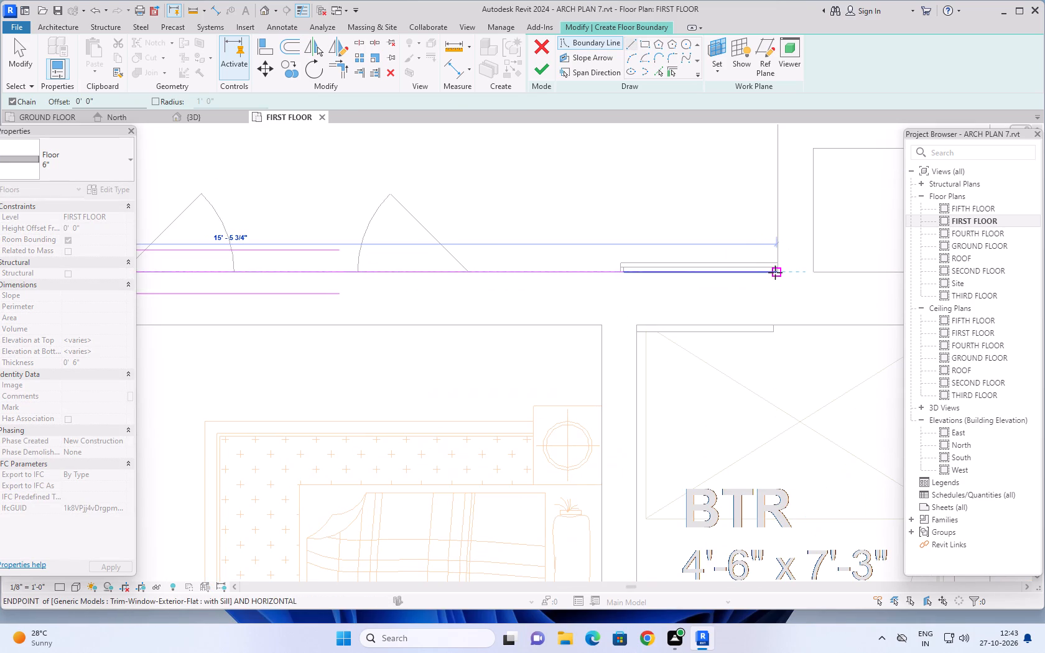
pyautogui.scroll(3, 778, 271)
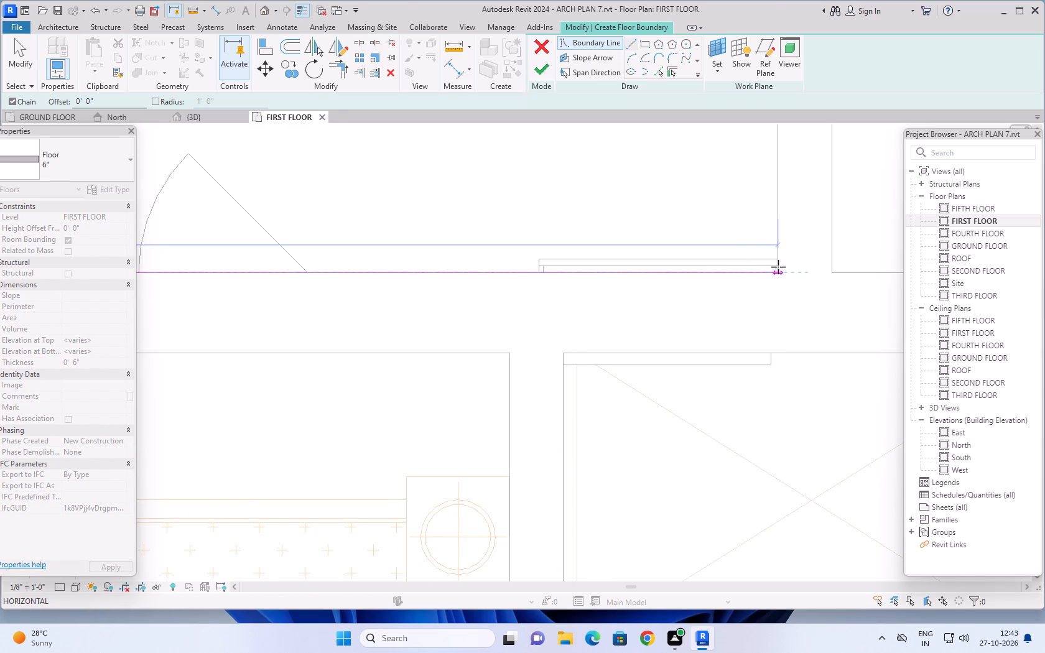
pyautogui.scroll(6, 781, 270)
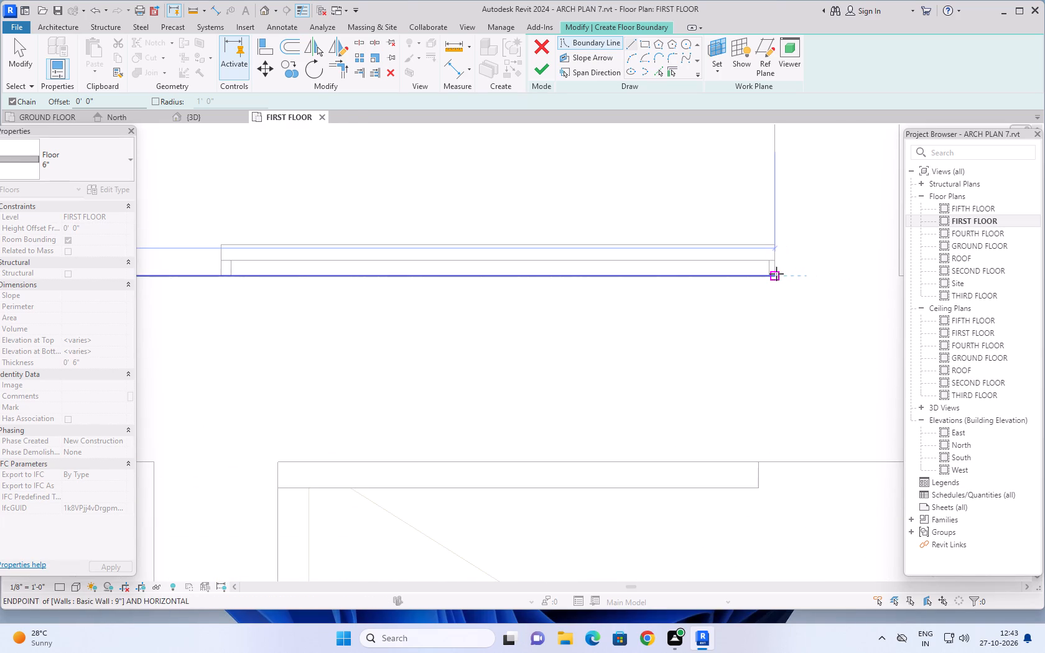
pyautogui.click(776, 276)
# Continue the floor boundary around the projection beside the BTR, 2'-3" outward and about 3' along its outer face.
pyautogui.scroll(-7, 745, 208)
pyautogui.moveTo(750, 201); pyautogui.dragTo(739, 211, button='middle')
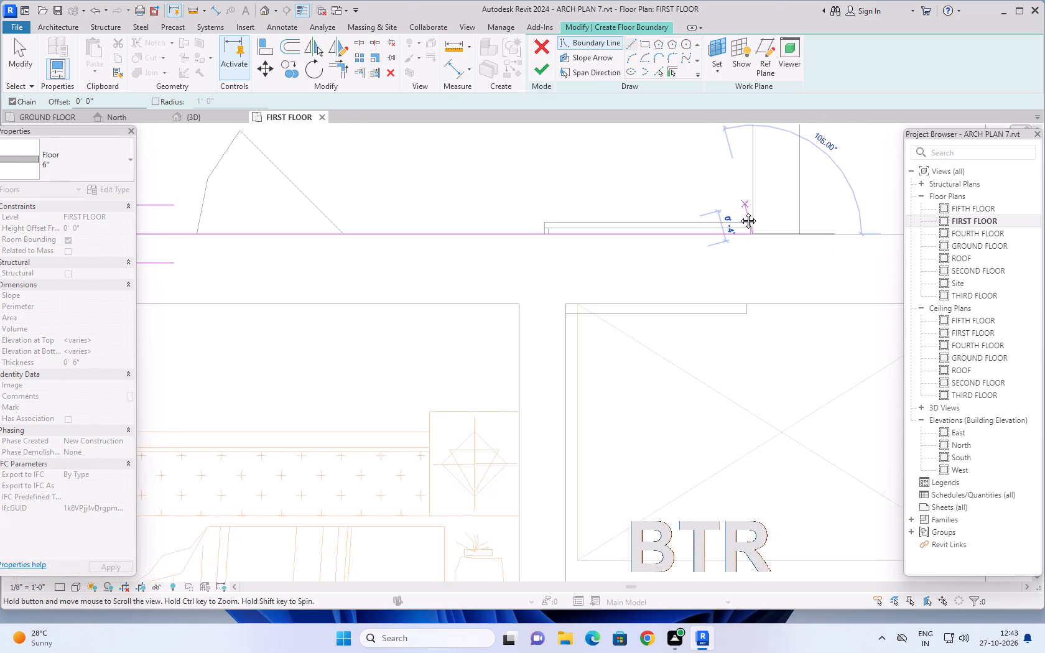
pyautogui.moveTo(739, 211); pyautogui.dragTo(556, 395, button='middle')
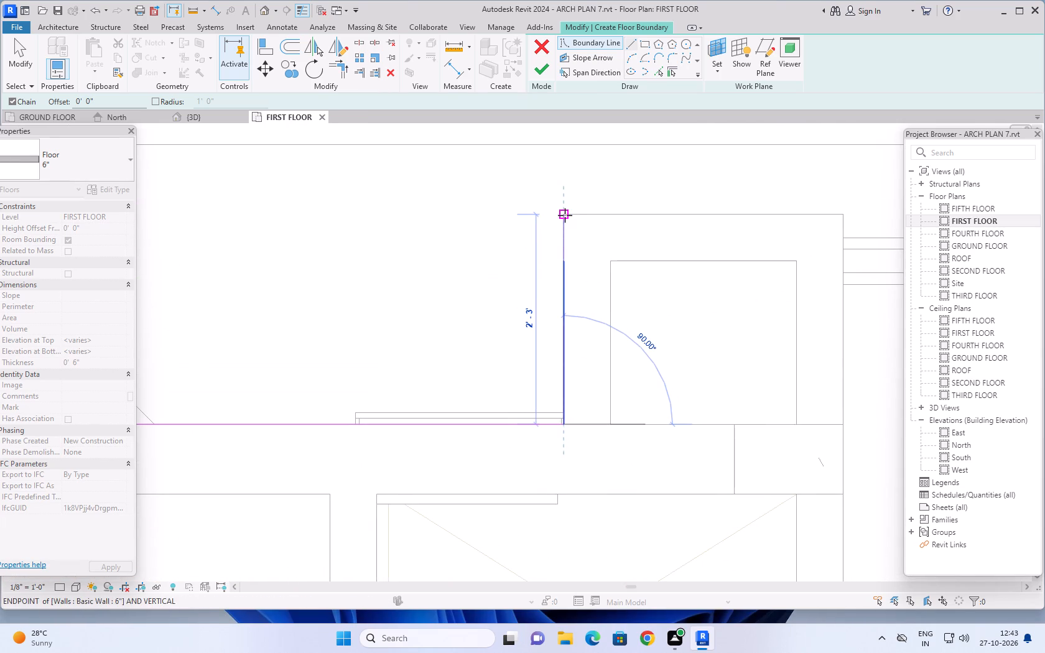
pyautogui.click(564, 215)
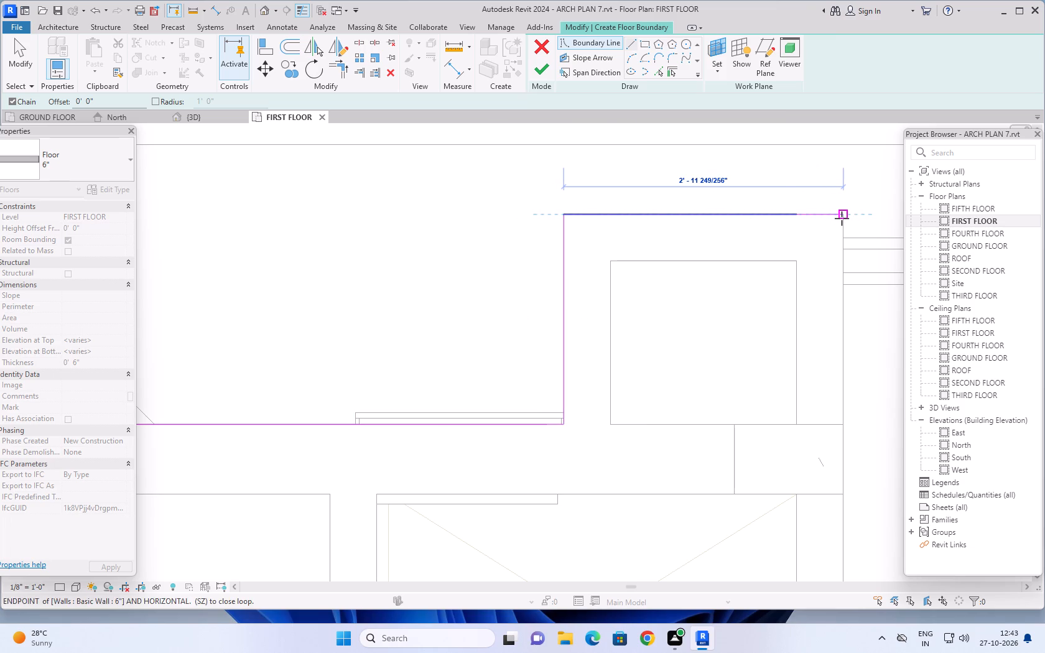
pyautogui.click(842, 218)
# Sketch a short 3" boundary line from the projection's corner back to the outer face of the dining balcony wall.
pyautogui.scroll(-7, 839, 295)
pyautogui.moveTo(839, 302); pyautogui.dragTo(819, 299, button='middle')
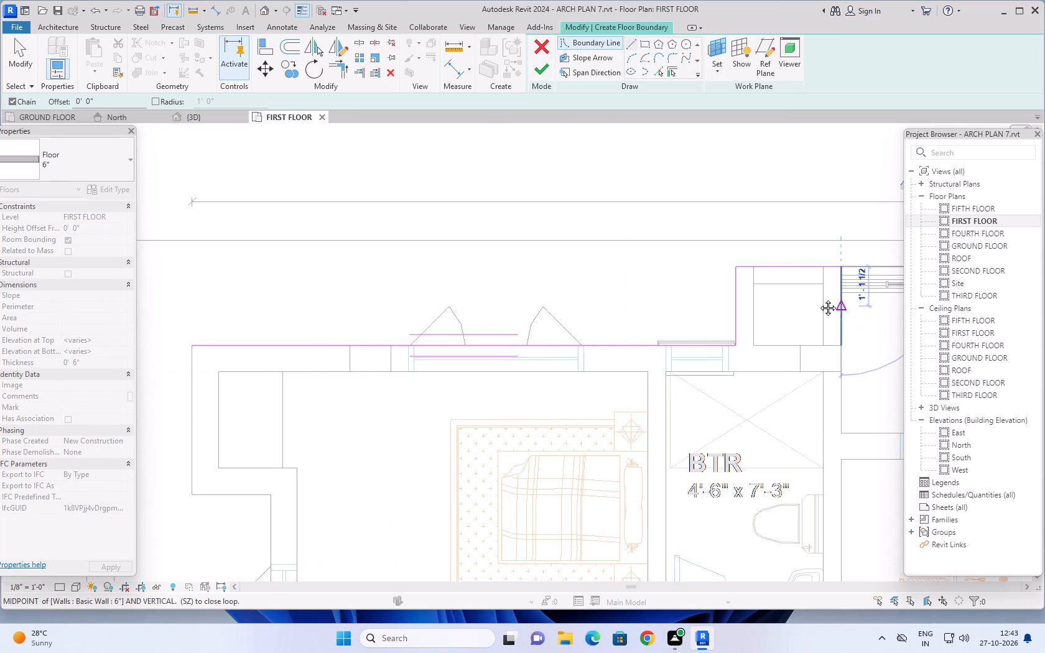
pyautogui.moveTo(819, 299); pyautogui.dragTo(397, 247, button='middle')
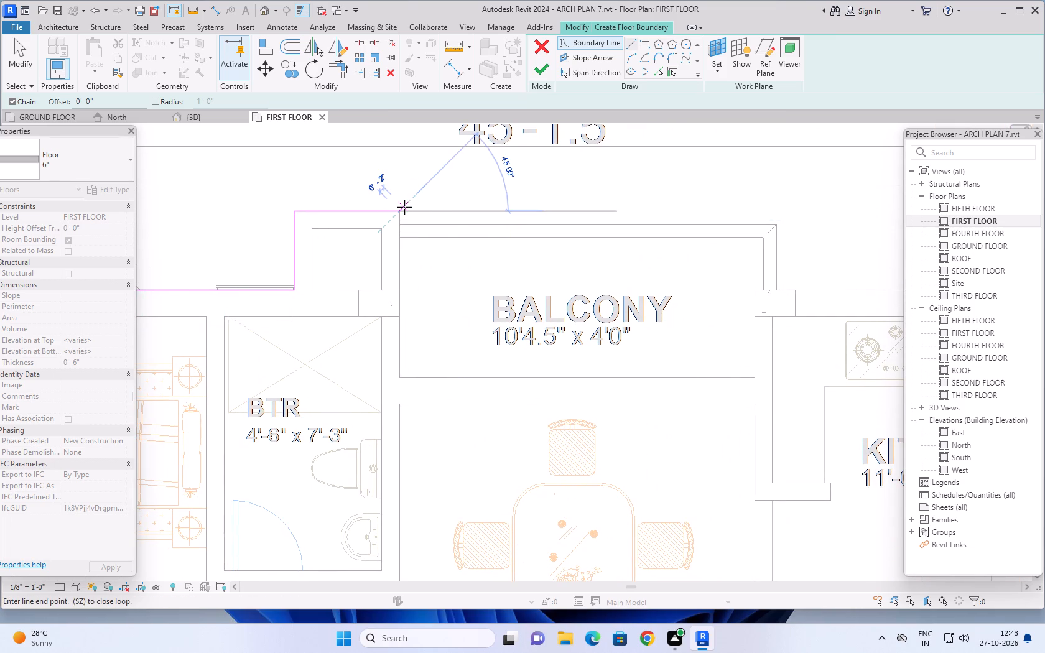
pyautogui.scroll(3, 405, 207)
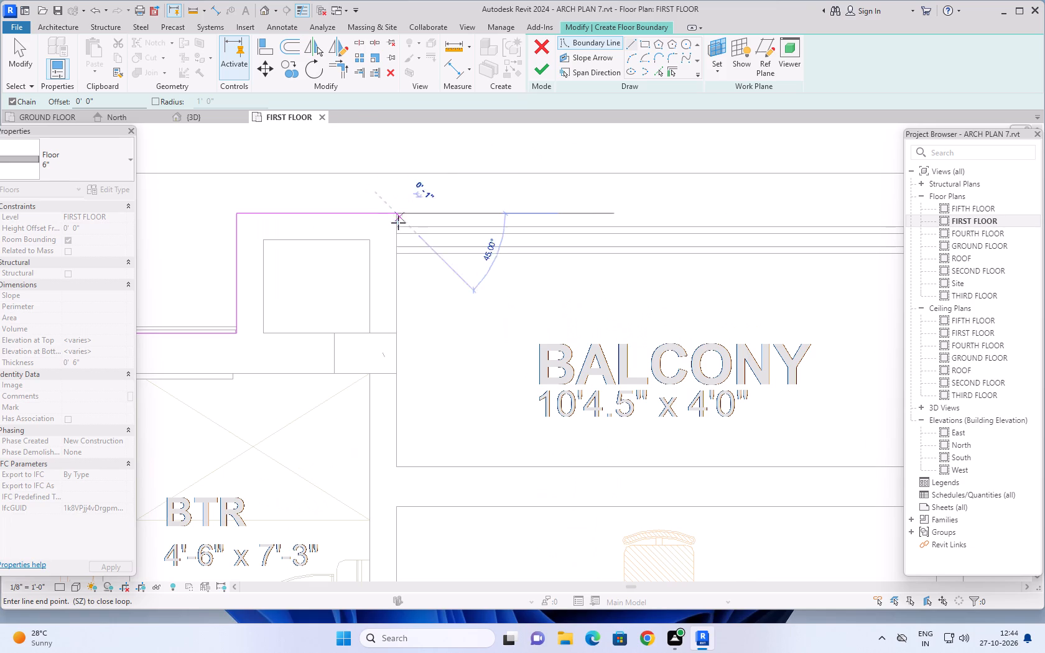
pyautogui.scroll(-5, 395, 235)
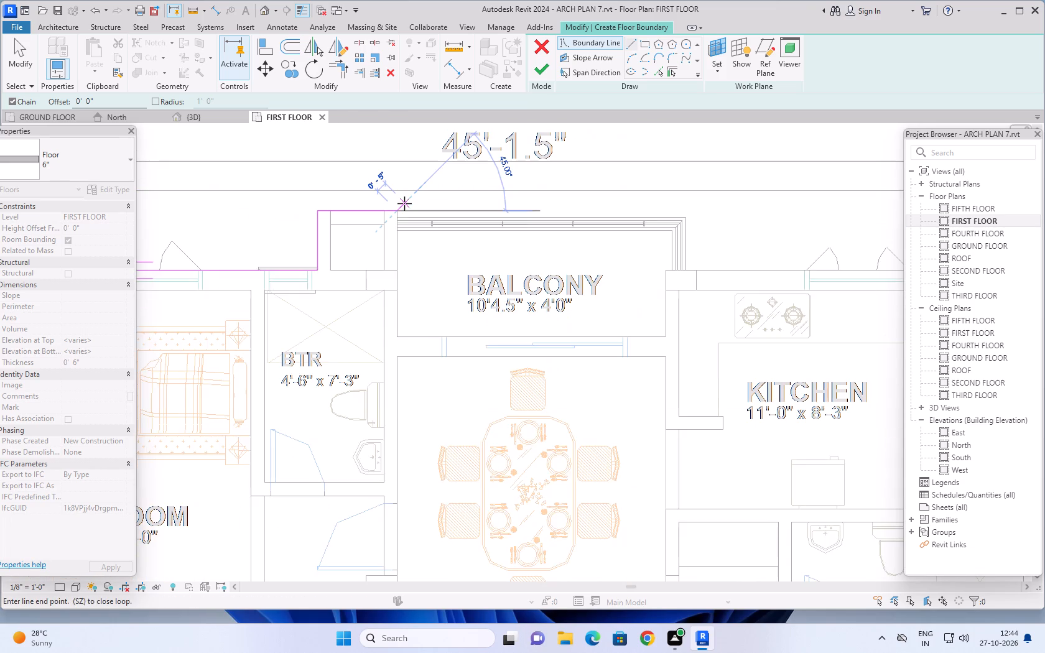
pyautogui.scroll(-6, 406, 209)
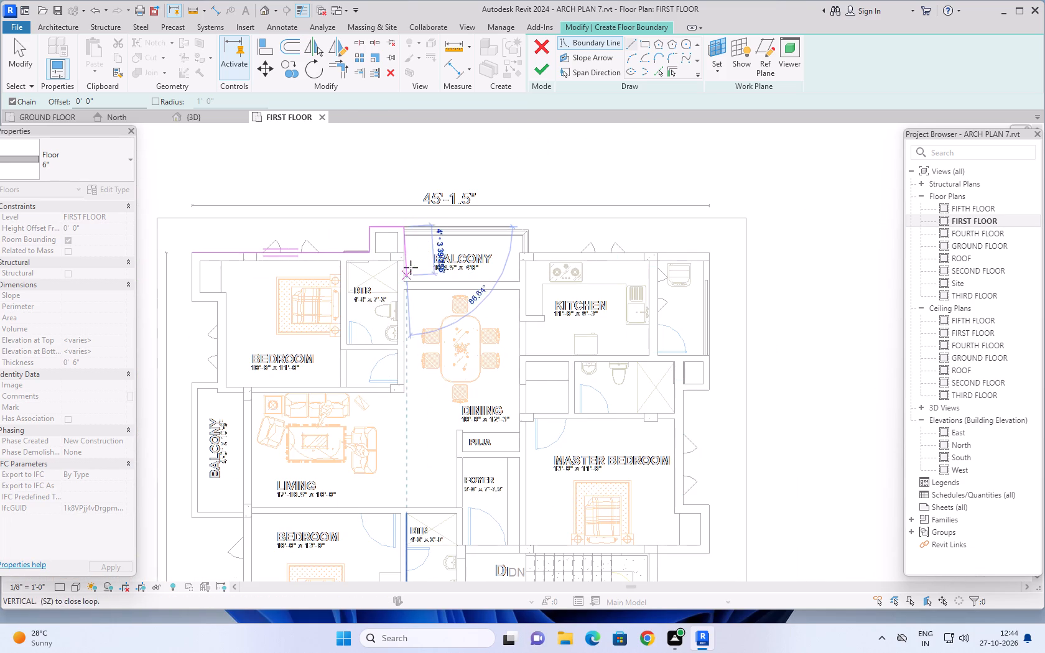
pyautogui.scroll(19, 408, 226)
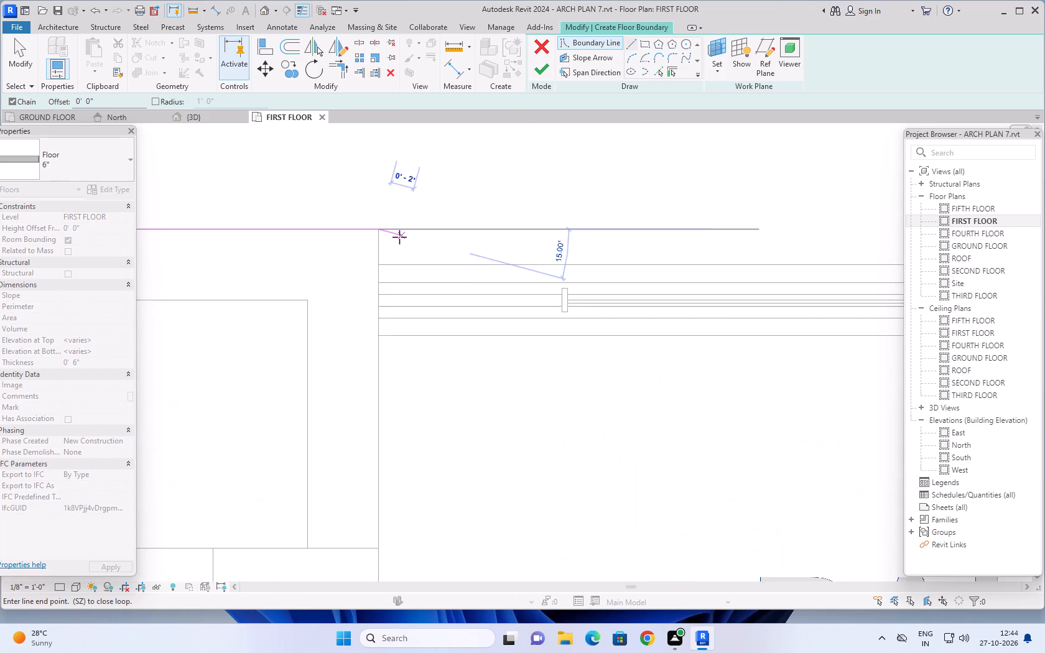
pyautogui.scroll(3, 399, 237)
pyautogui.click(365, 285)
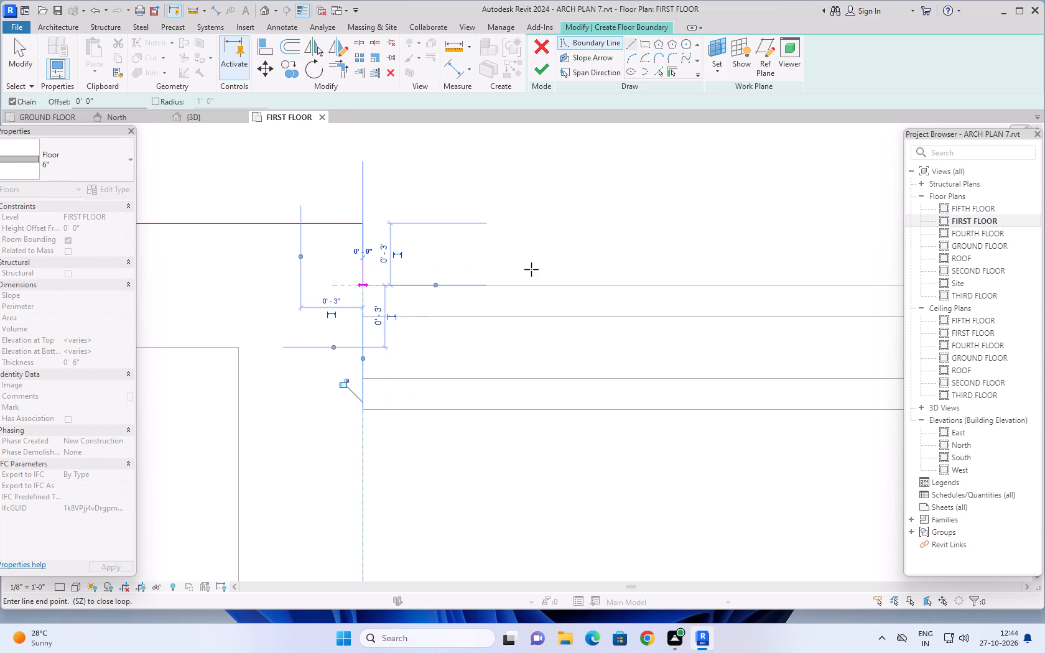
# Continue the boundary along the dining balcony's outer edge to its far corner and 2'-0" back to the kitchen wall.
pyautogui.scroll(-16, 642, 280)
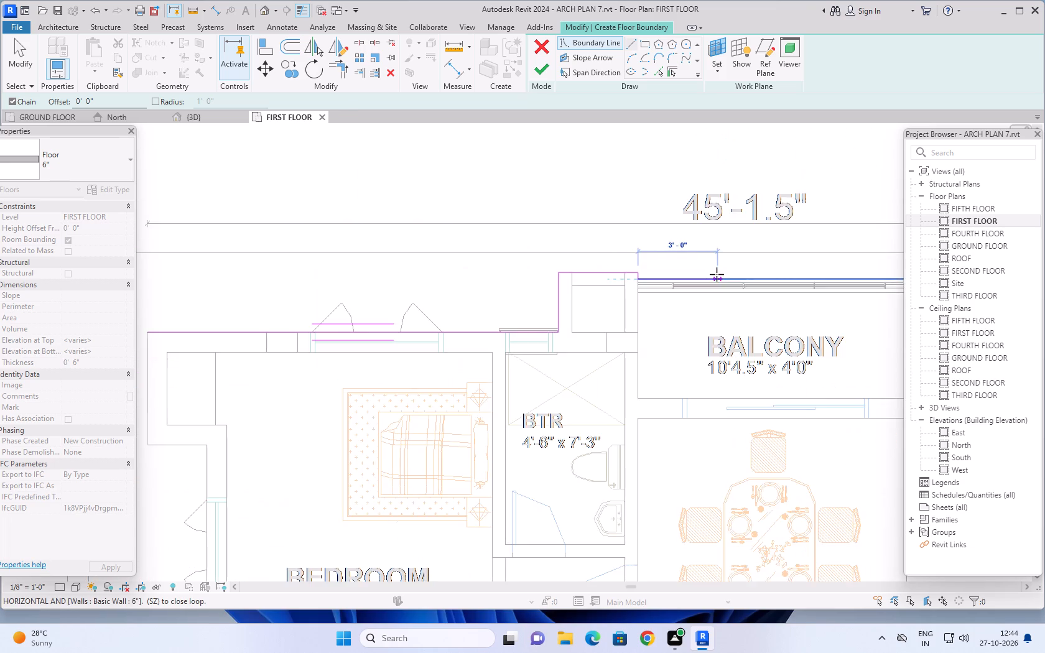
pyautogui.scroll(-2, 717, 274)
pyautogui.moveTo(705, 273); pyautogui.dragTo(321, 280, button='middle')
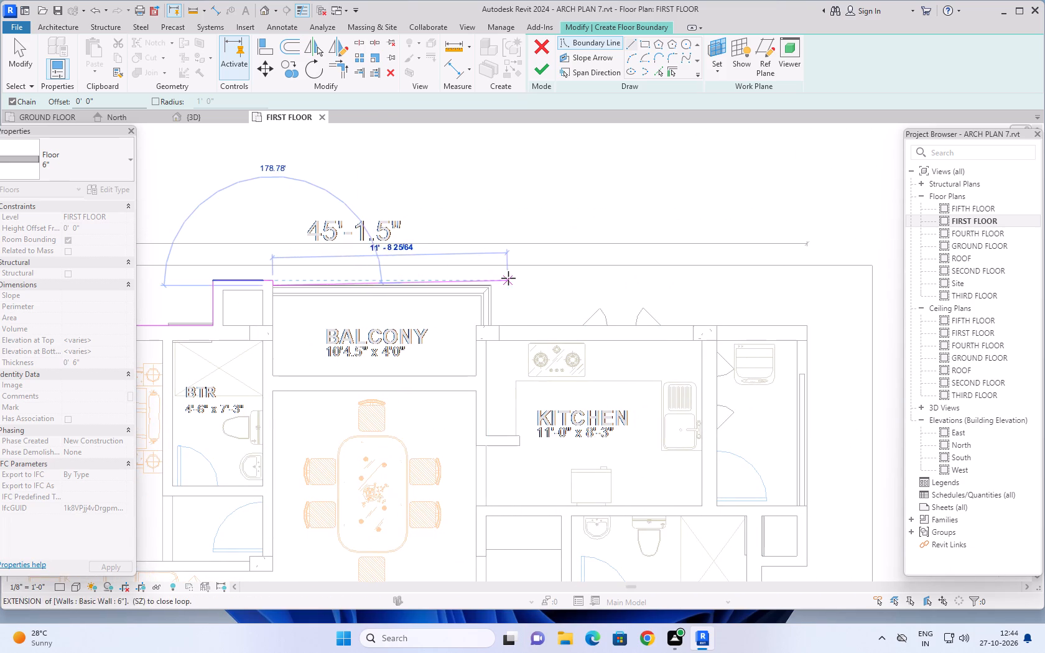
pyautogui.scroll(14, 509, 279)
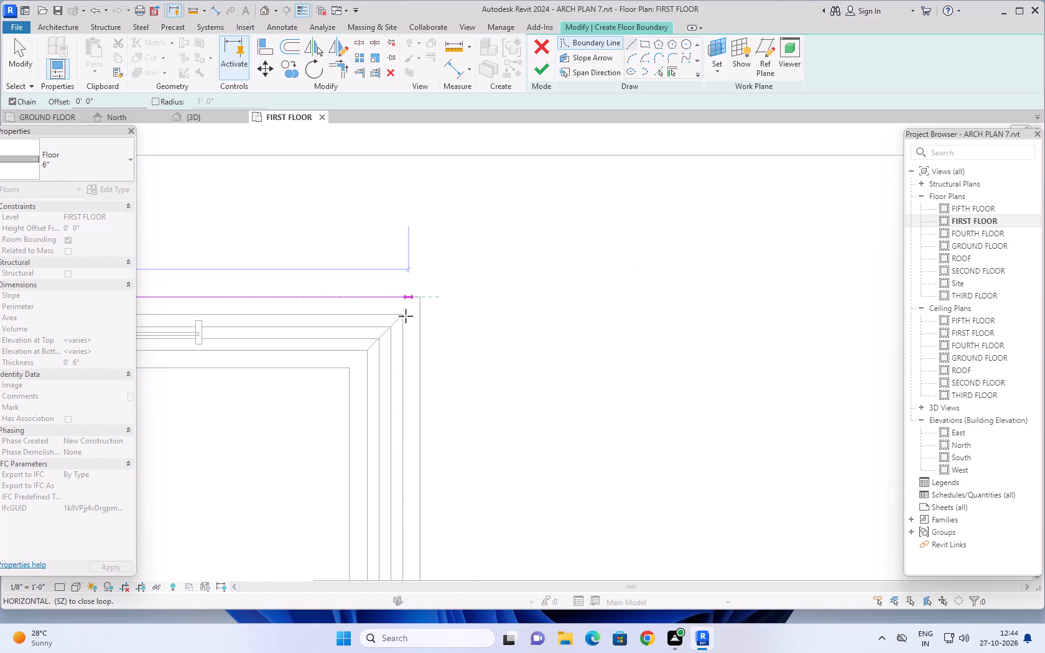
pyautogui.click(422, 299)
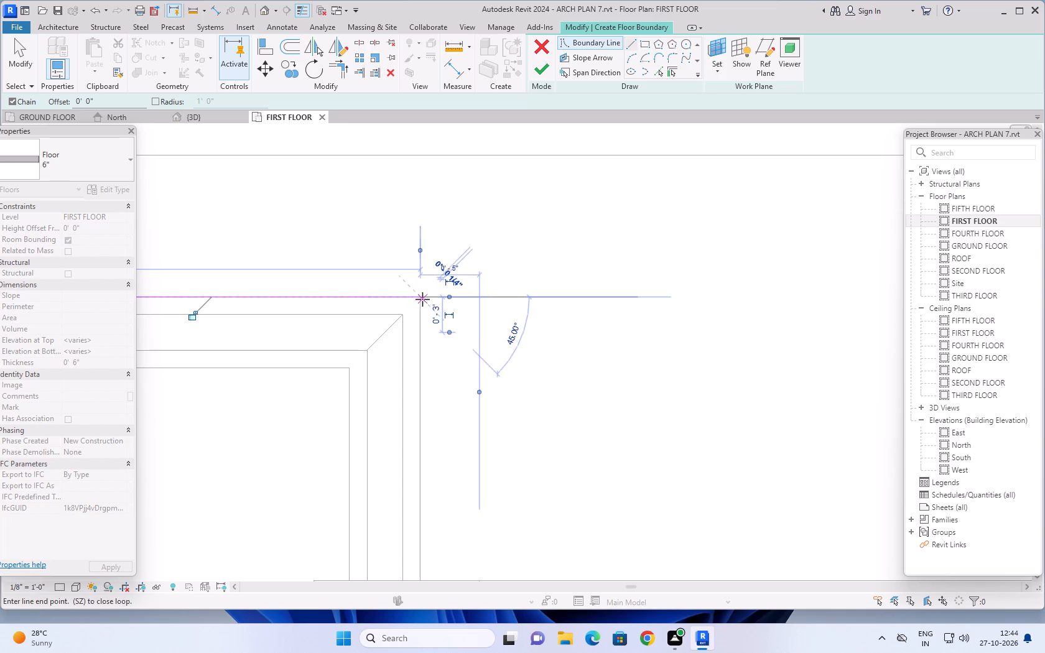
pyautogui.scroll(-8, 442, 422)
pyautogui.moveTo(442, 433); pyautogui.dragTo(425, 351, button='middle')
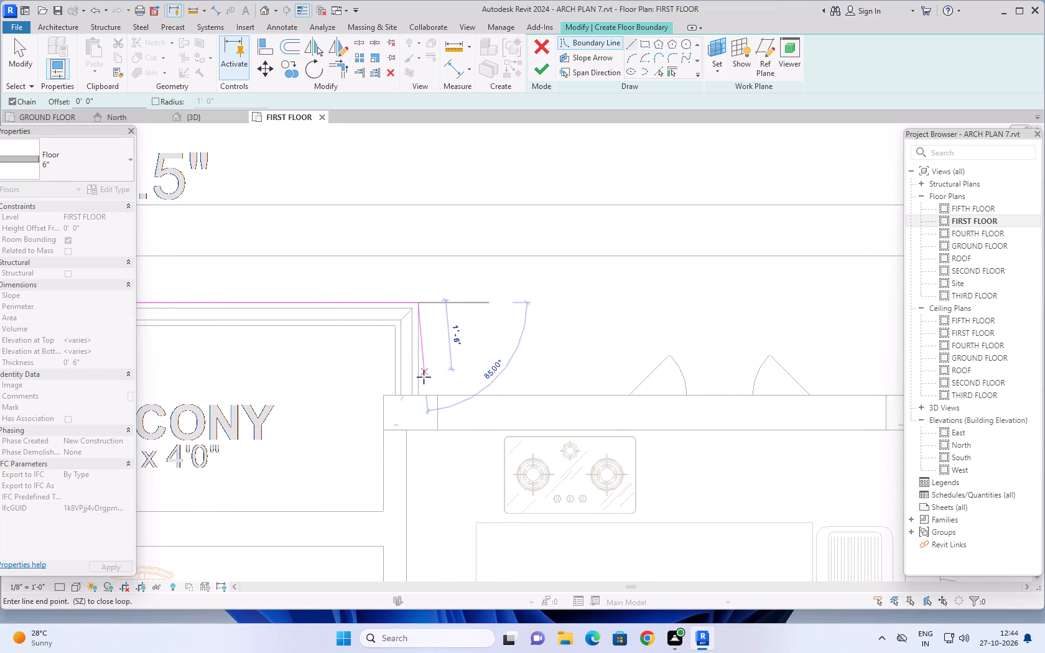
pyautogui.scroll(5, 422, 382)
pyautogui.click(416, 407)
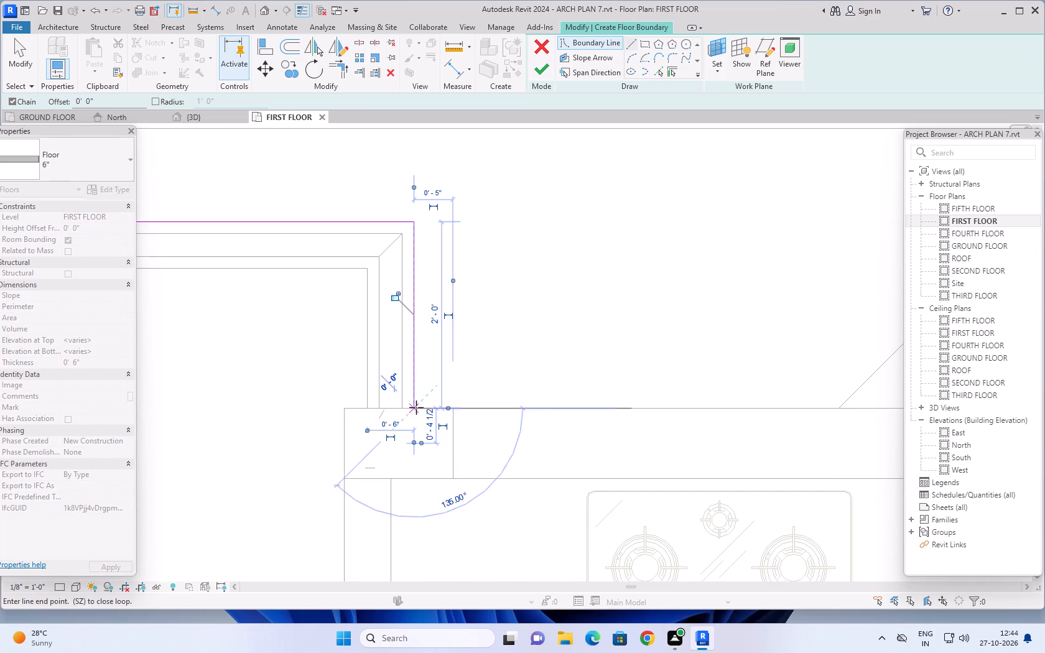
# Extend the floor boundary 15'-9" along the kitchen's outer wall to the building corner beyond the utility area.
pyautogui.scroll(-8, 636, 399)
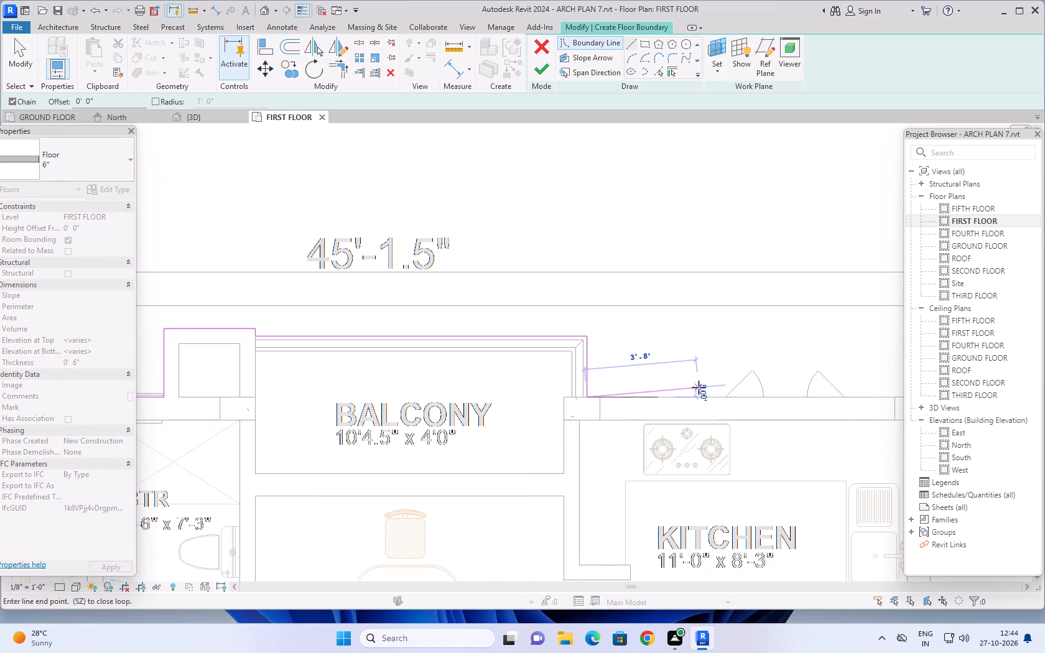
pyautogui.moveTo(699, 387); pyautogui.dragTo(363, 340, button='middle')
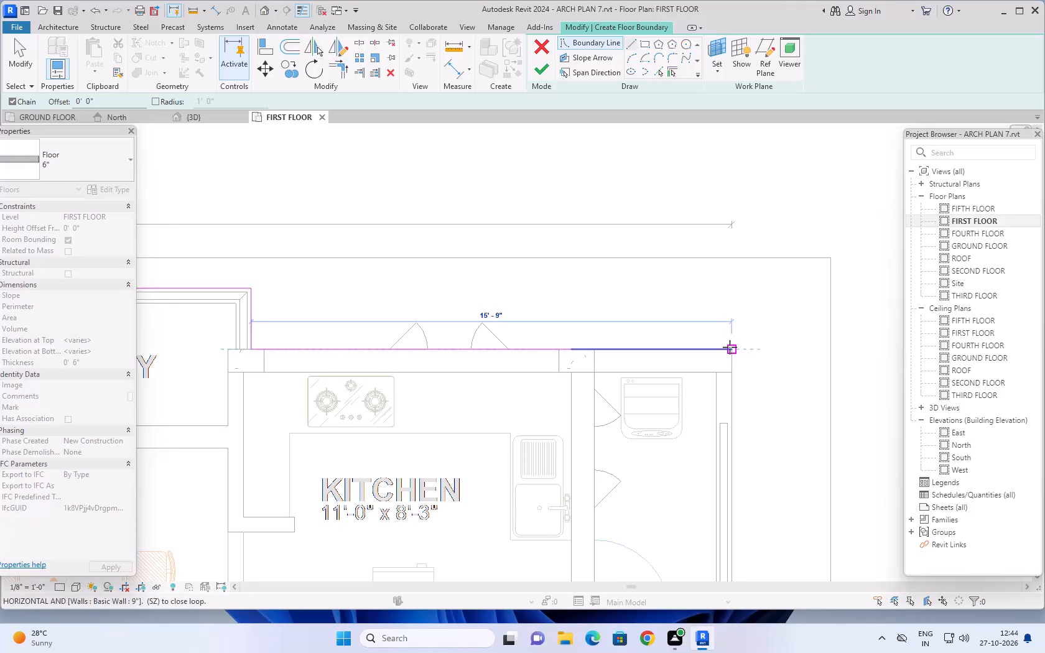
pyautogui.click(730, 349)
# Continue the boundary down the utility area's outer wall to the projection's end and about 2'-3" inward to the master bedroom's outer wall.
pyautogui.scroll(-5, 742, 394)
pyautogui.moveTo(749, 423); pyautogui.dragTo(735, 403, button='middle')
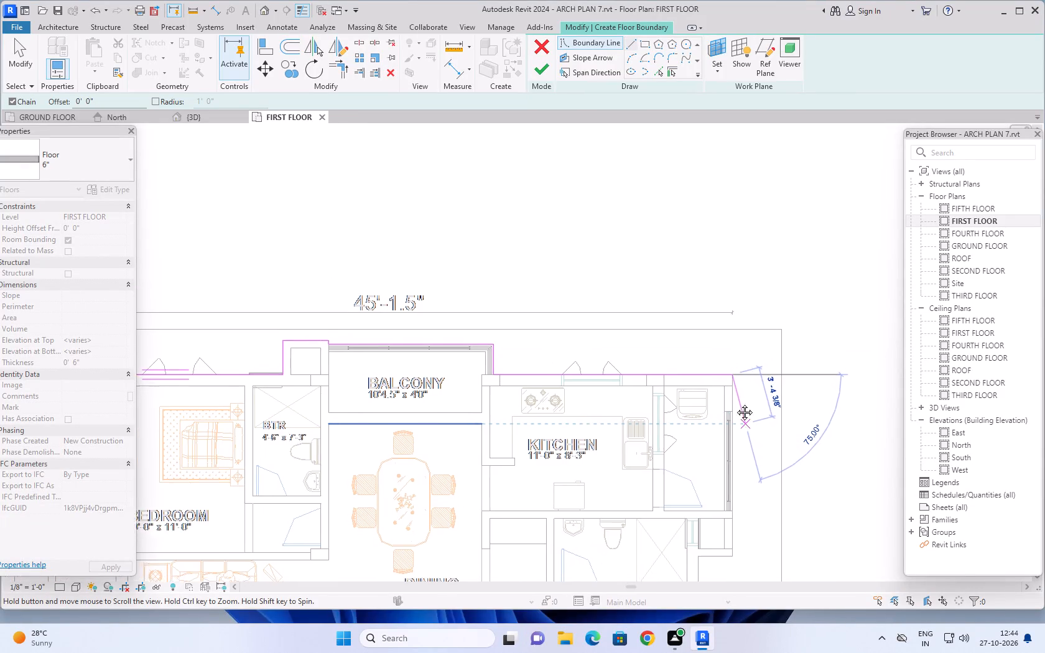
pyautogui.moveTo(735, 403); pyautogui.dragTo(683, 199, button='middle')
pyautogui.scroll(4, 681, 338)
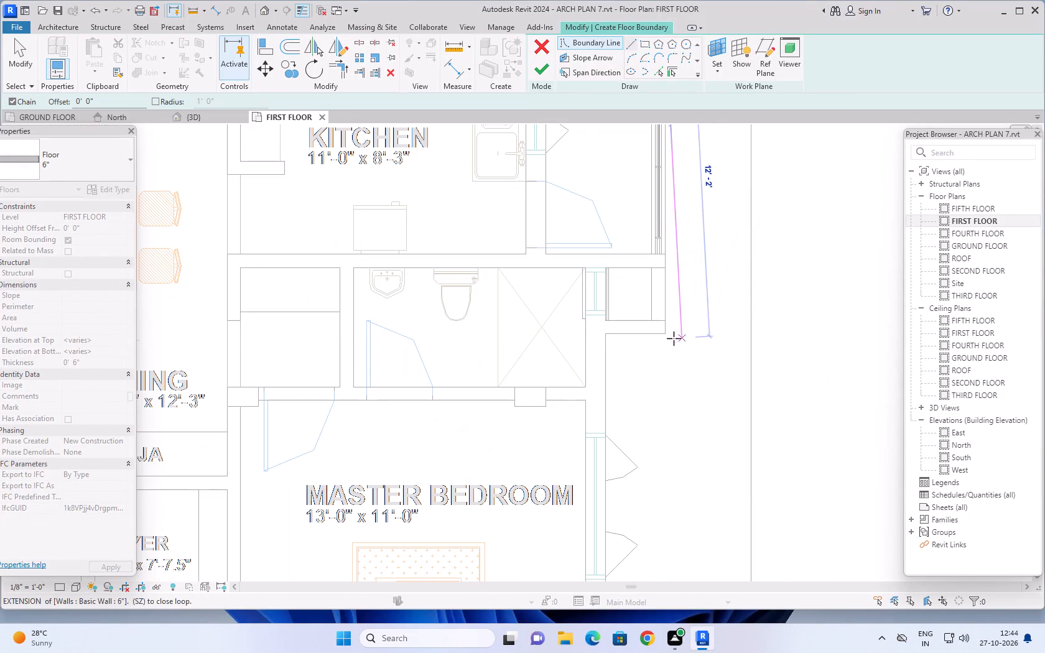
pyautogui.click(666, 335)
pyautogui.click(605, 338)
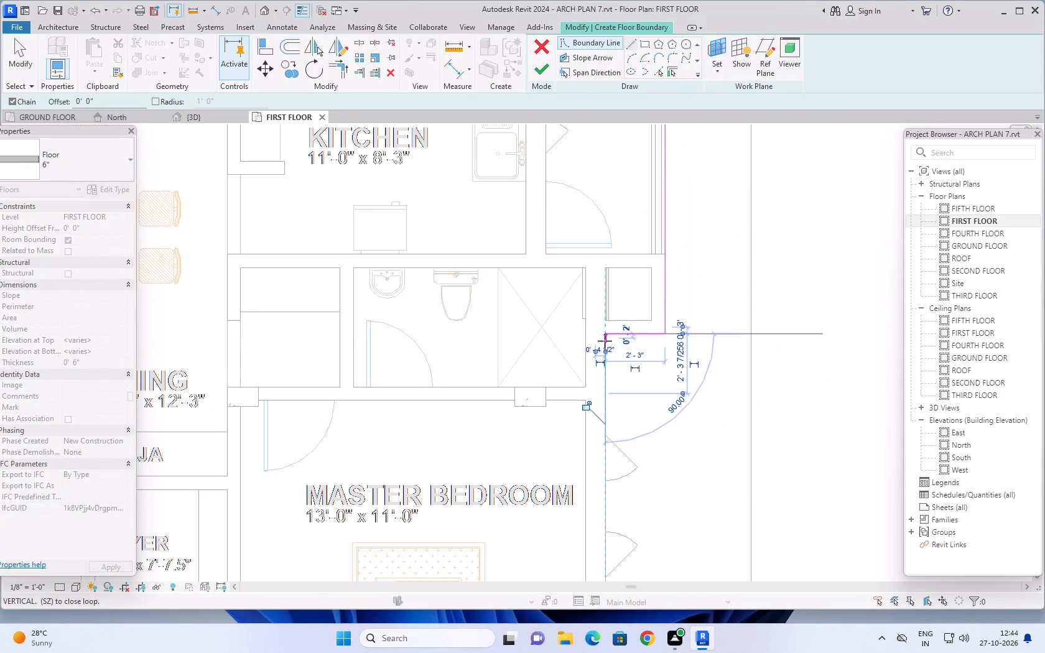
# Continue the floor boundary down the master bedroom's outer wall and 2'-3" outward along its corner projection.
pyautogui.scroll(-7, 618, 446)
pyautogui.moveTo(622, 458); pyautogui.dragTo(588, 309, button='middle')
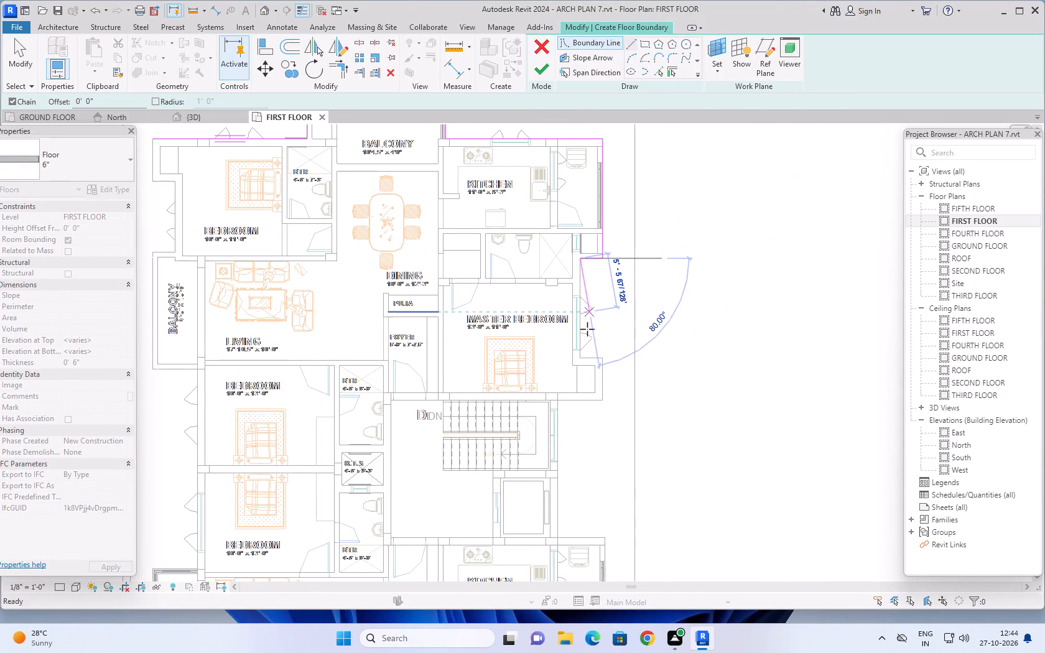
pyautogui.scroll(12, 586, 345)
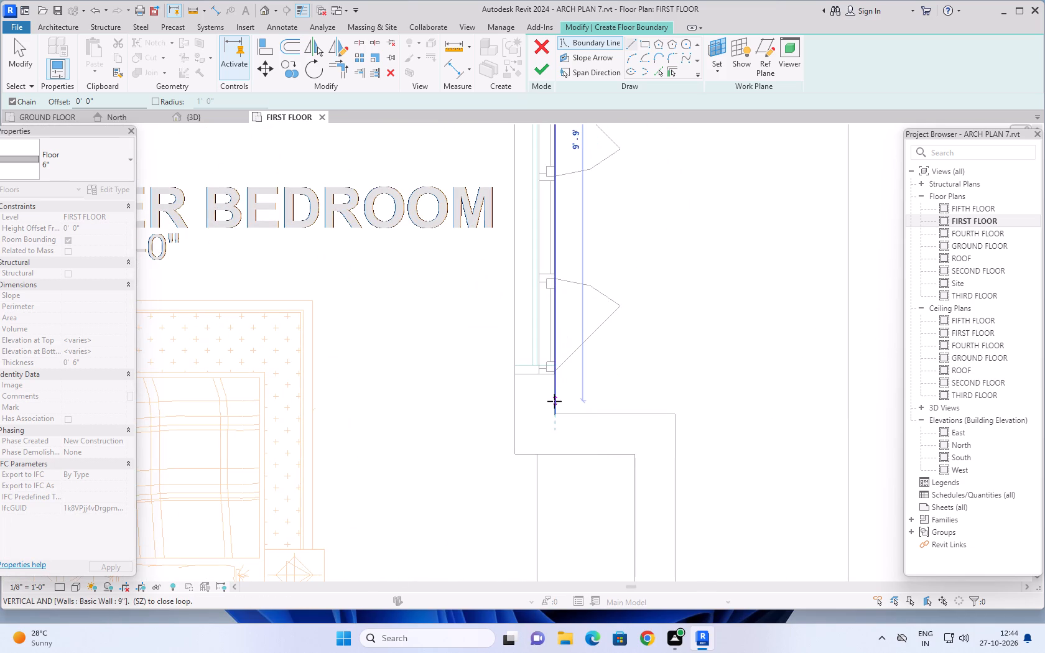
pyautogui.click(556, 414)
pyautogui.click(674, 412)
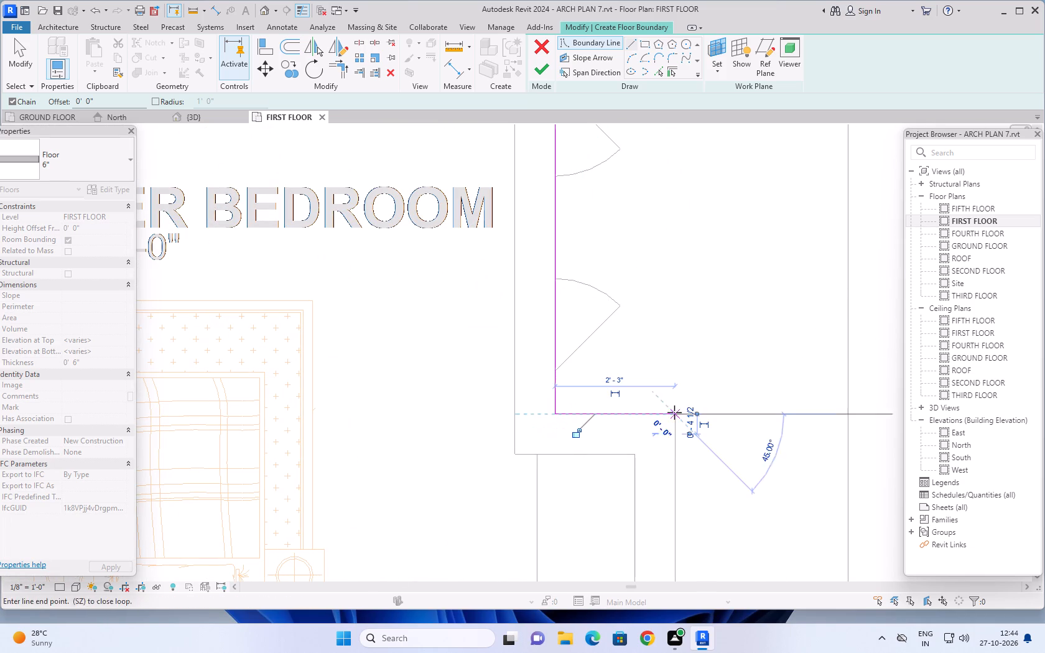
# Run the boundary down the master bedroom's corner projection to its outer corner and 4'-6" inward to the staircase wall.
pyautogui.scroll(-13, 695, 452)
pyautogui.scroll(5, 694, 478)
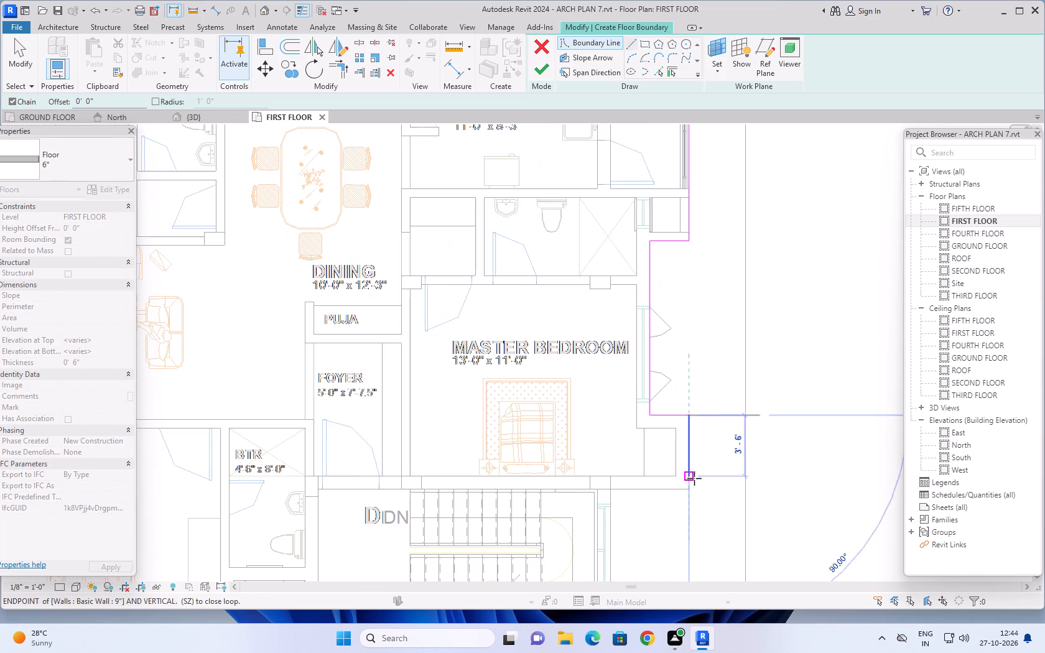
pyautogui.scroll(5, 694, 478)
pyautogui.click(684, 501)
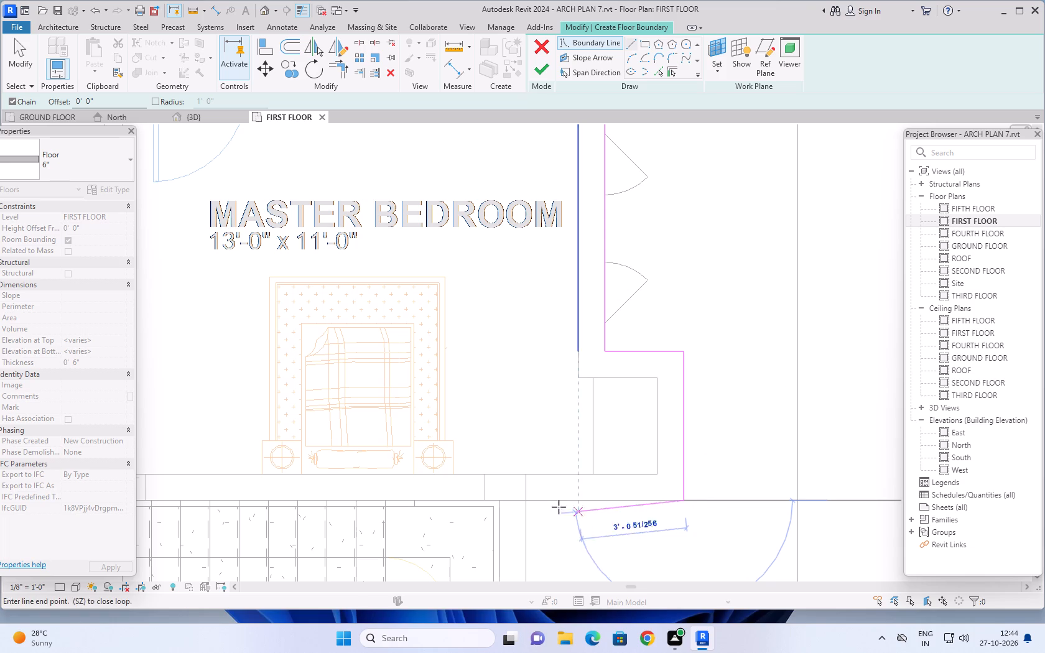
pyautogui.click(524, 503)
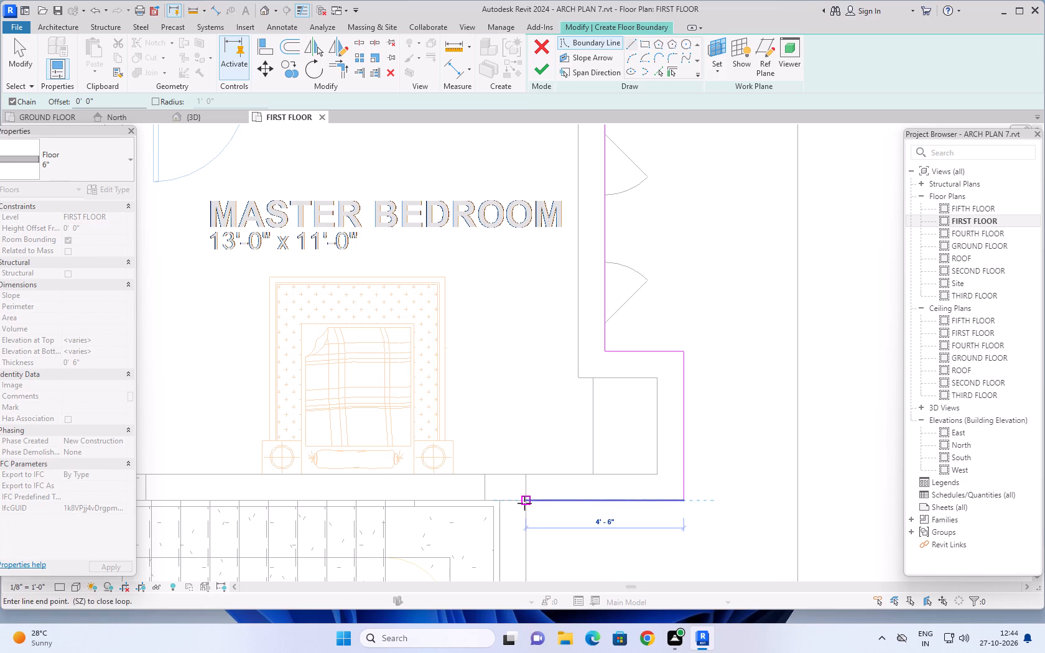
# Extend the boundary along the outer wall of the staircase and lift, and 4'-9" outward to the second flat's utility corner.
pyautogui.scroll(-9, 561, 548)
pyautogui.moveTo(562, 548); pyautogui.dragTo(526, 291, button='middle')
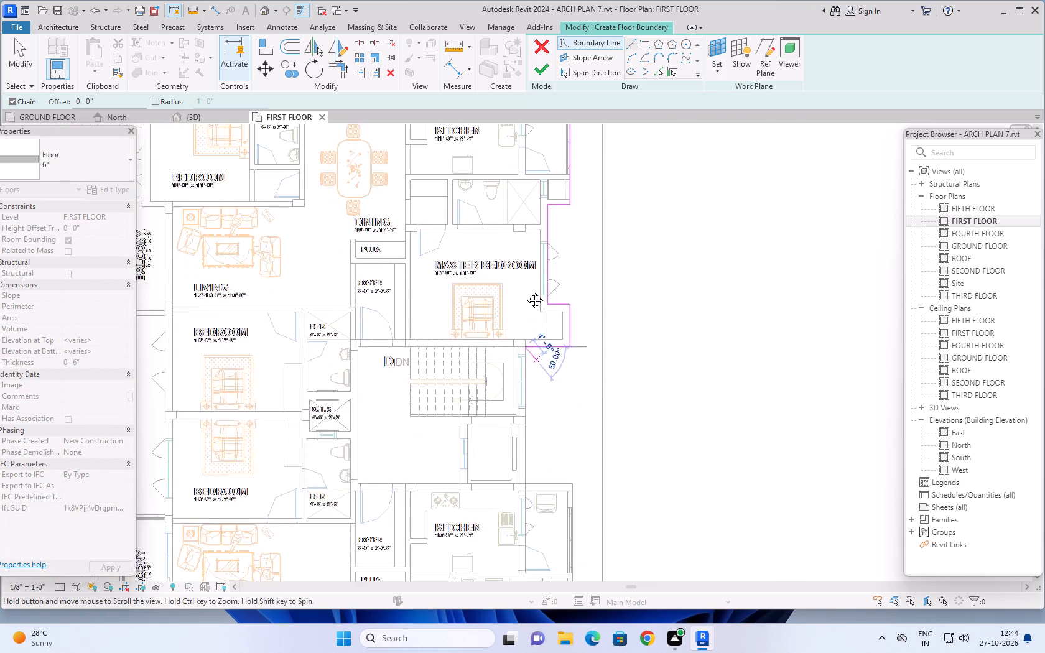
pyautogui.moveTo(526, 291); pyautogui.dragTo(525, 290, button='middle')
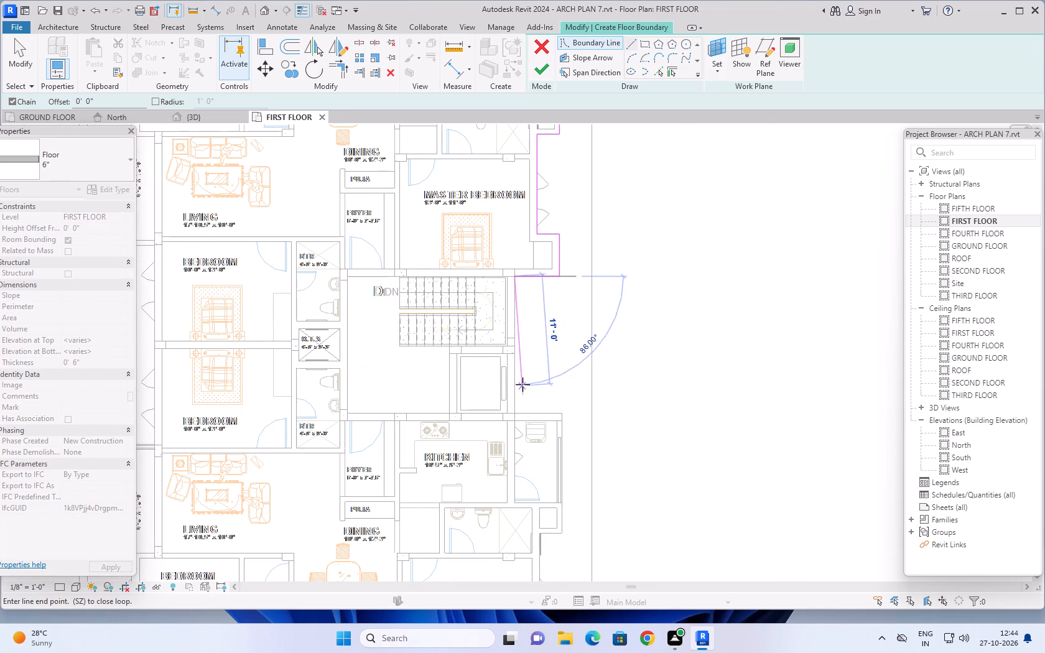
pyautogui.scroll(11, 522, 384)
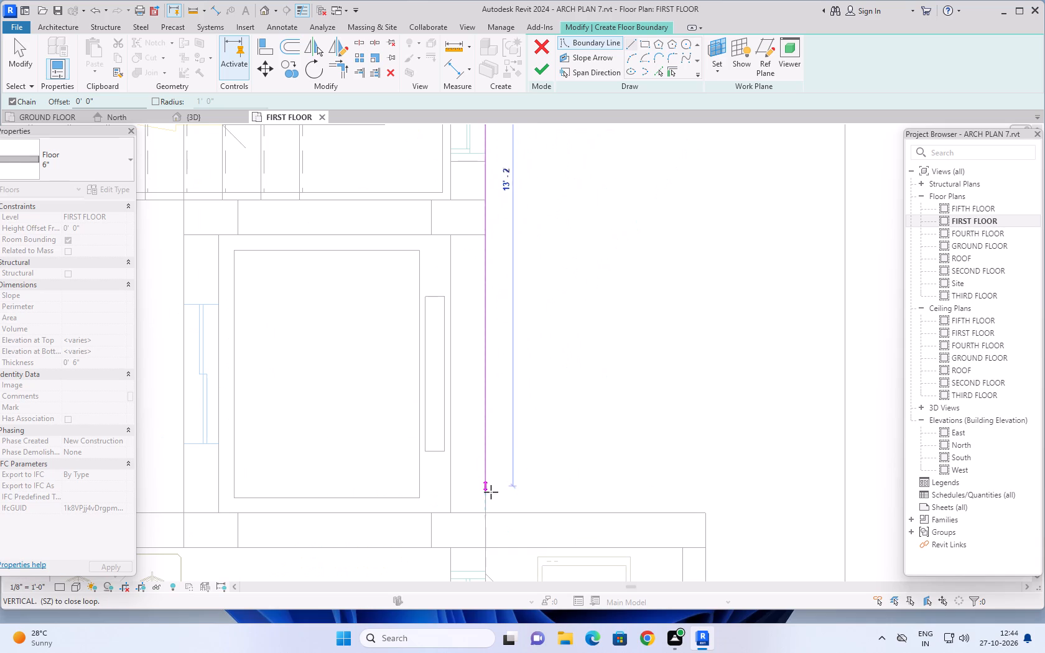
pyautogui.click(486, 514)
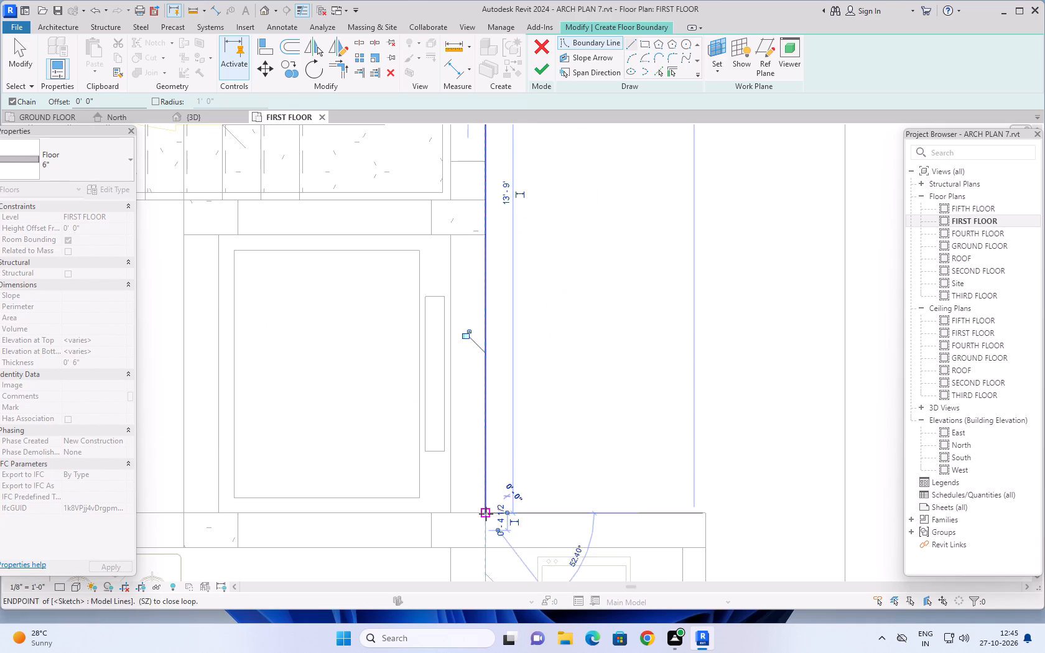
pyautogui.click(705, 514)
# Continue the boundary about 12'-0" down the second flat's utility wall and projection, and inward to the master bedroom's outer wall face.
pyautogui.scroll(-7, 730, 475)
pyautogui.moveTo(731, 487); pyautogui.dragTo(650, 241, button='middle')
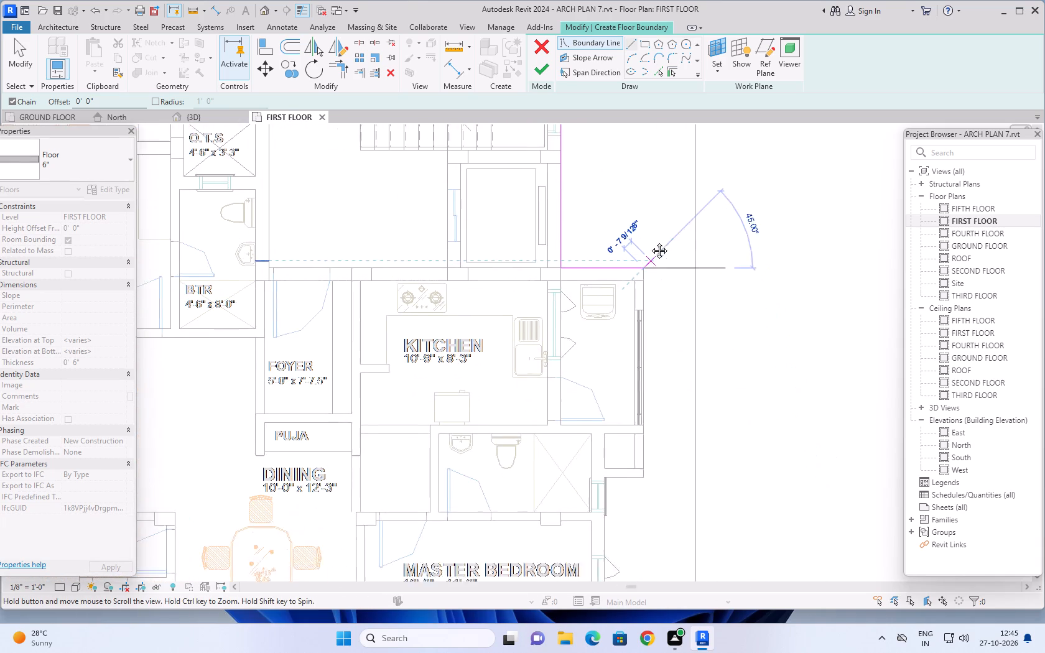
pyautogui.moveTo(650, 241); pyautogui.dragTo(649, 236, button='middle')
pyautogui.scroll(5, 654, 450)
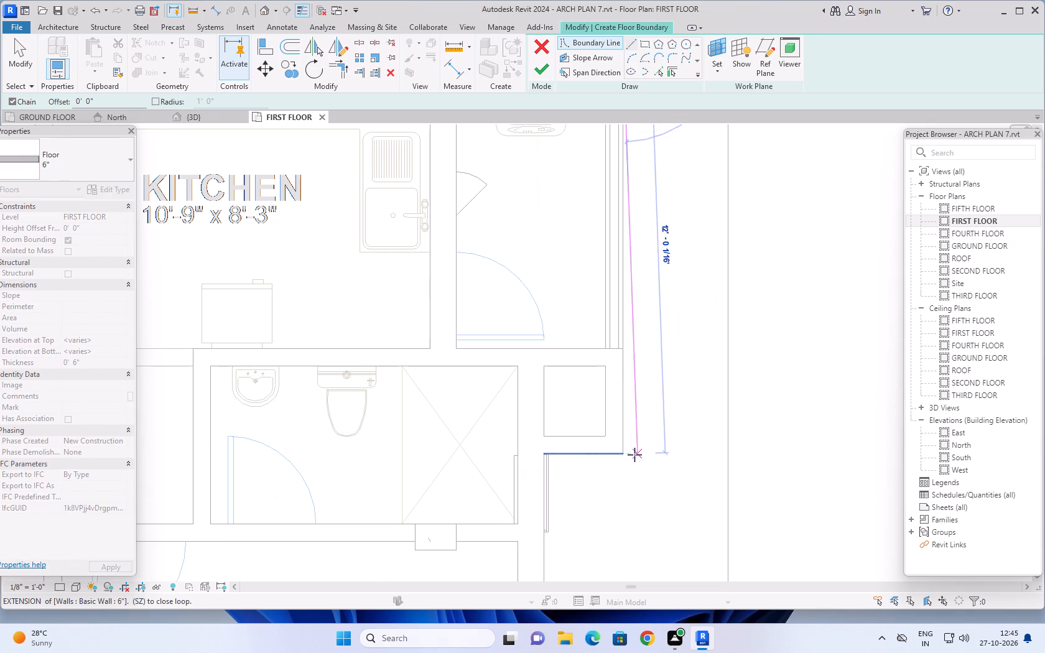
pyautogui.click(623, 455)
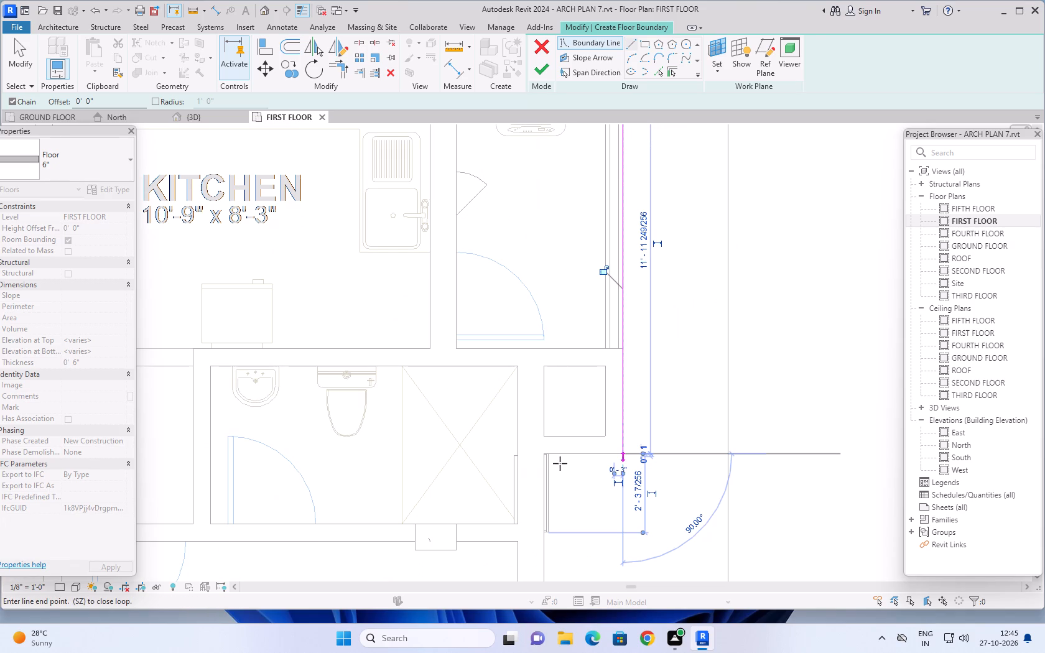
pyautogui.scroll(15, 544, 458)
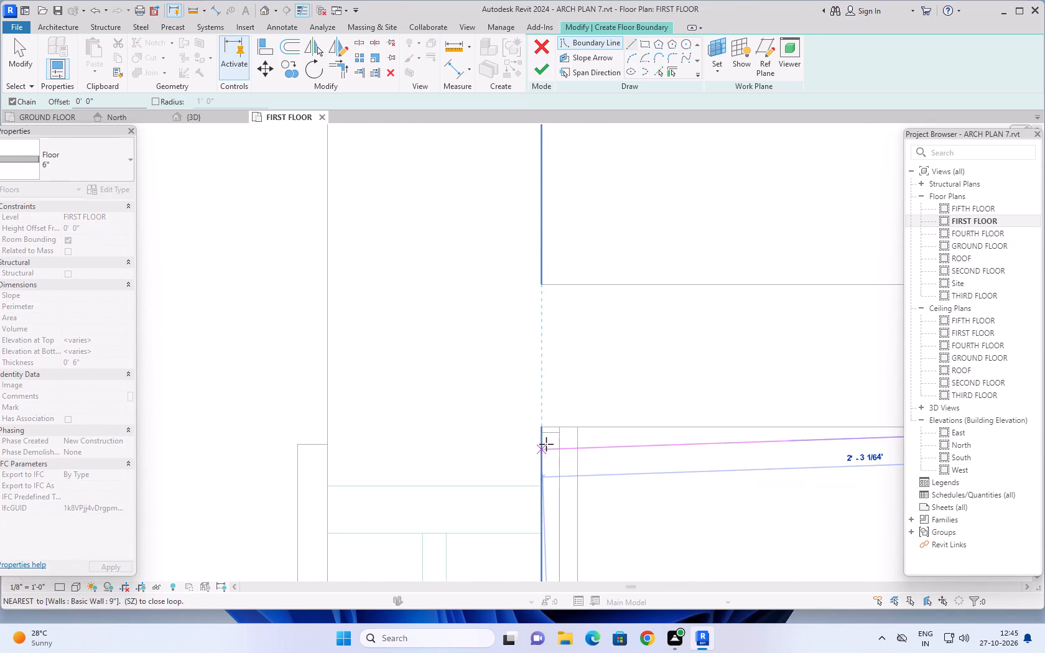
pyautogui.scroll(4, 547, 440)
pyautogui.click(538, 419)
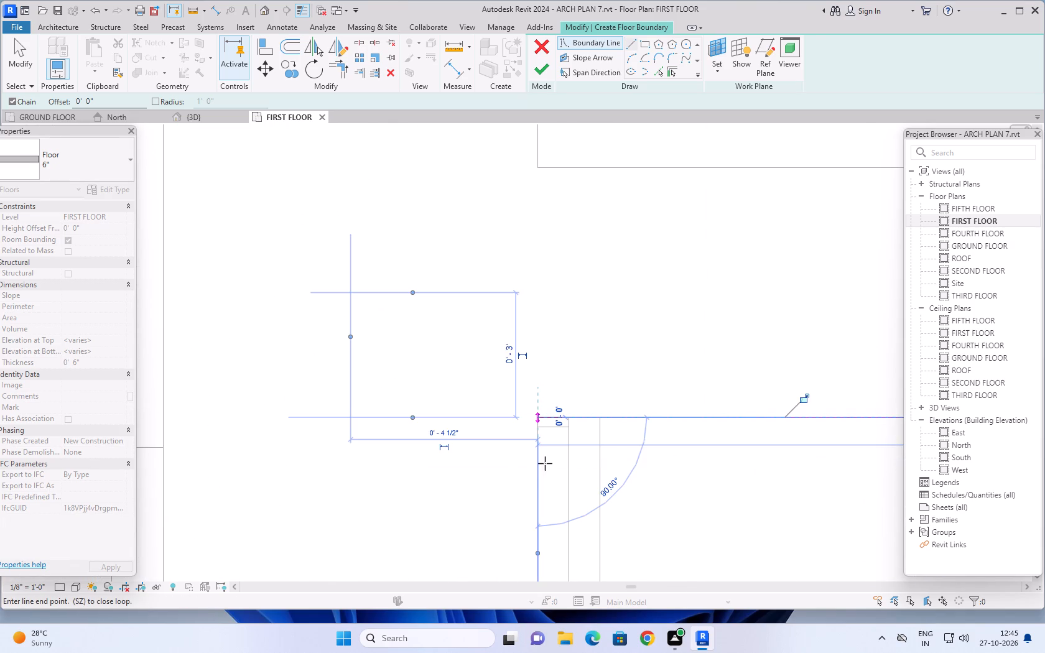
# Trace the boundary down the second master bedroom's outer wall and around its projection to the building's end corner.
pyautogui.scroll(-17, 547, 486)
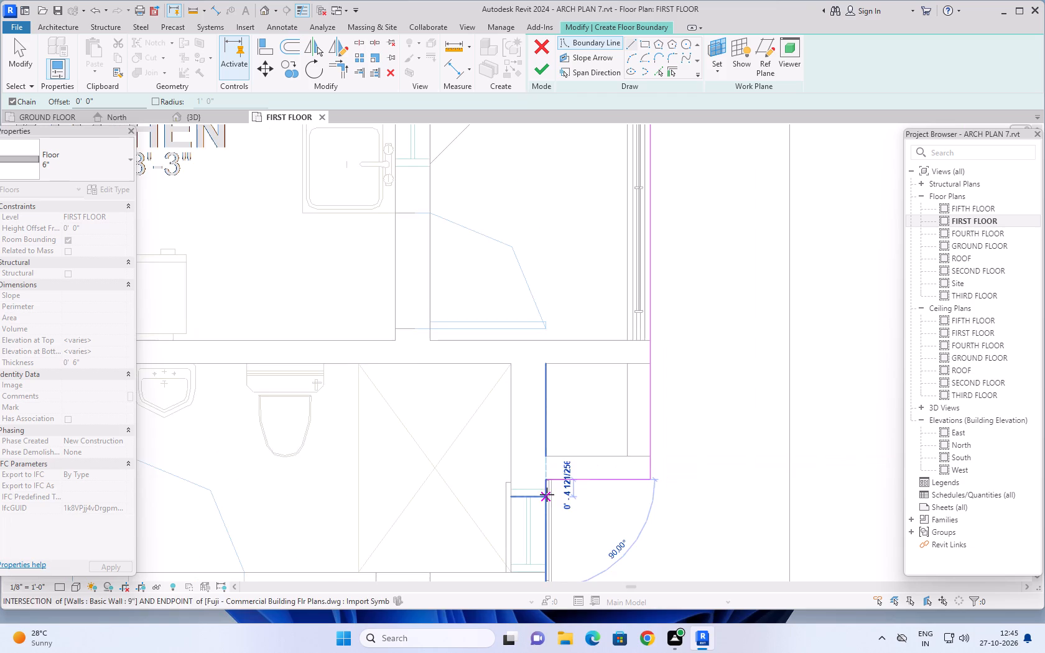
pyautogui.moveTo(547, 494); pyautogui.dragTo(514, 202, button='middle')
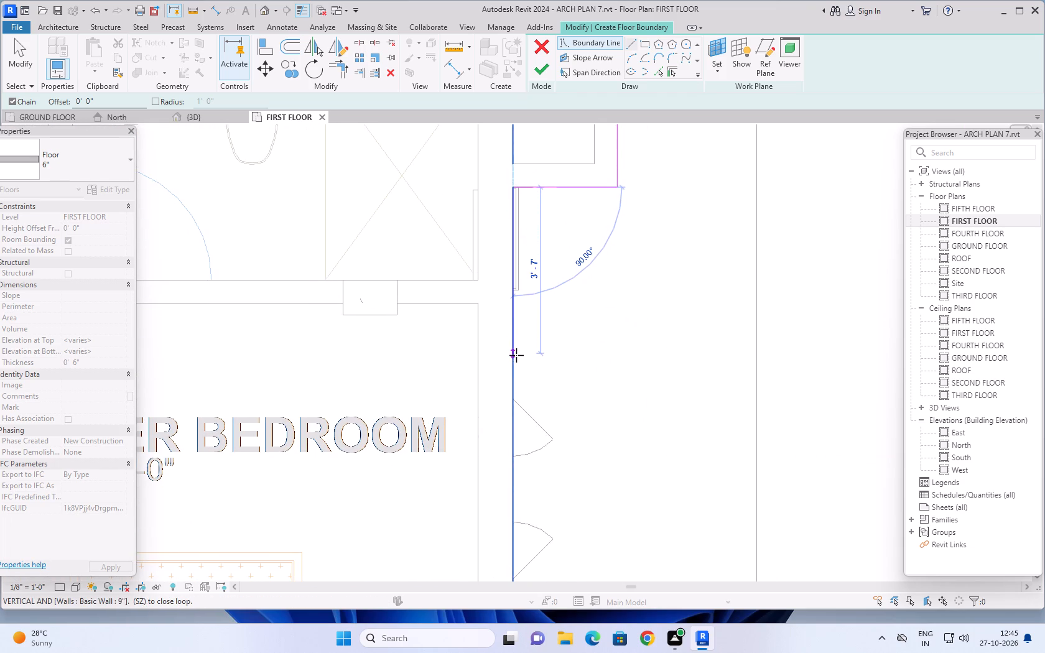
pyautogui.scroll(-9, 516, 355)
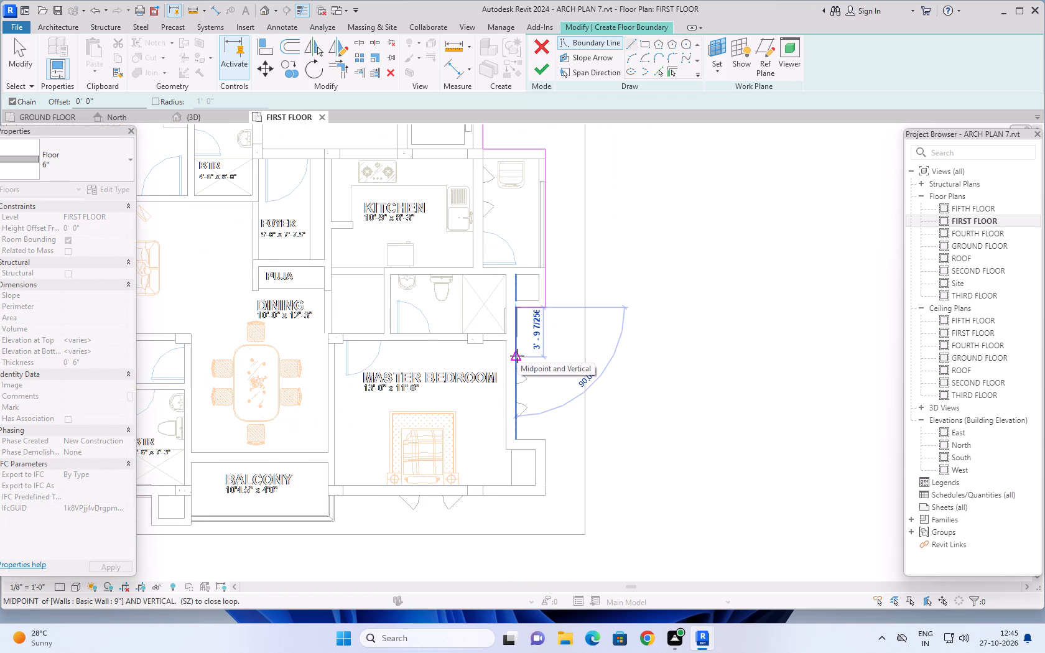
pyautogui.click(516, 441)
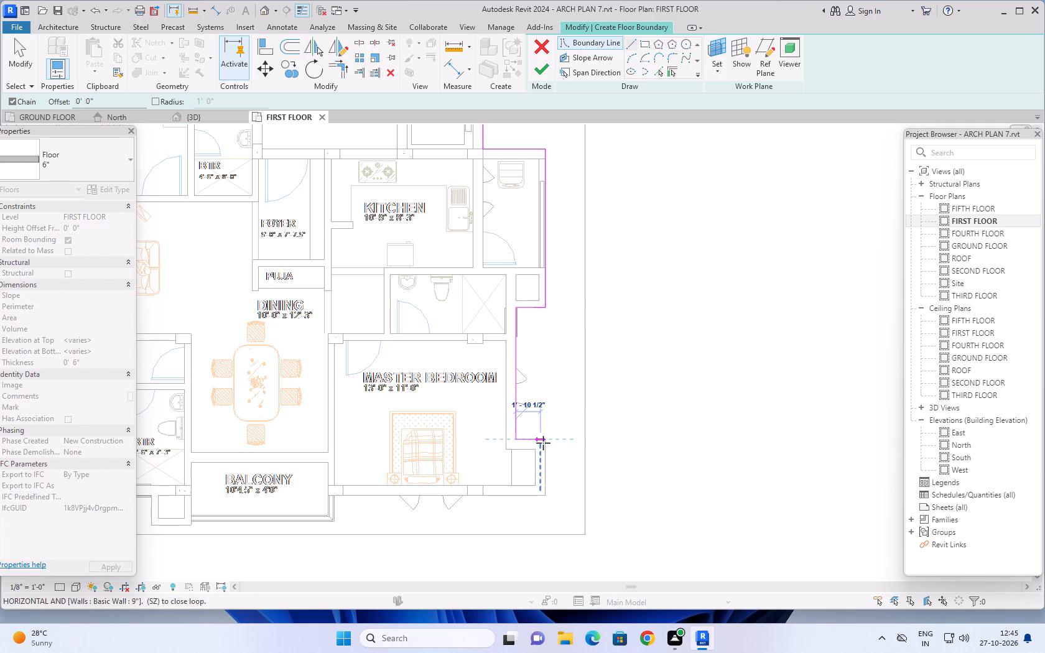
pyautogui.click(546, 443)
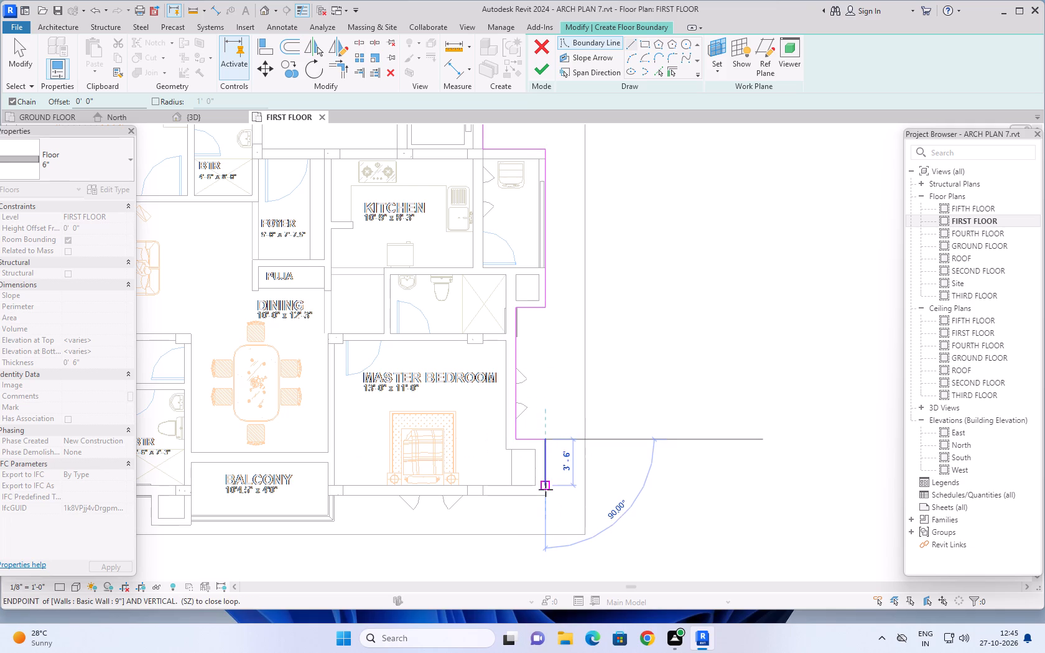
pyautogui.click(546, 494)
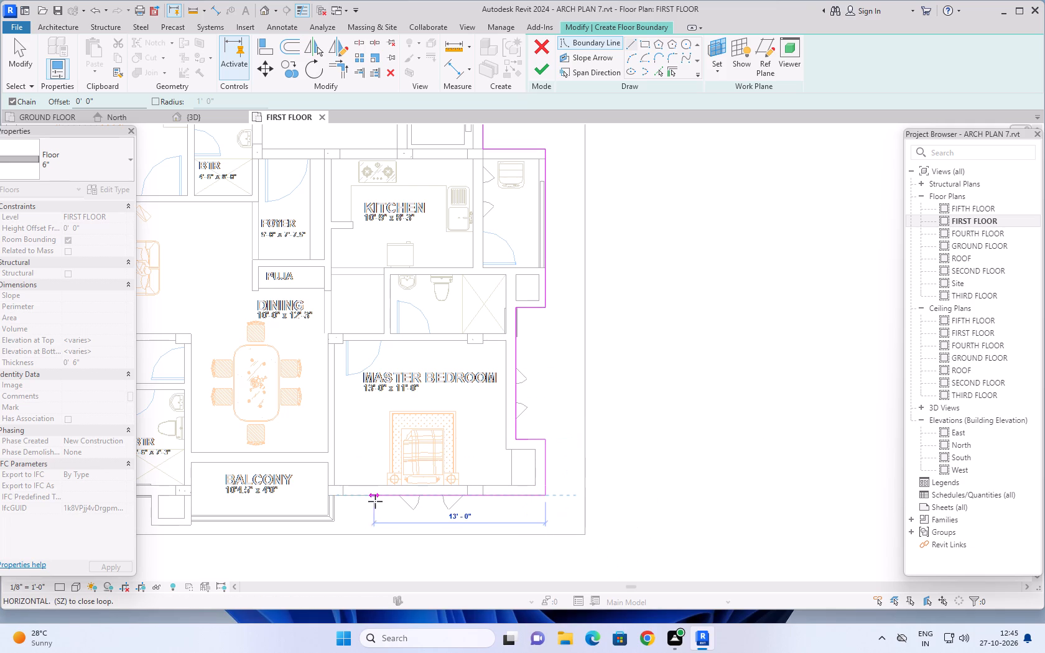
# Continue the boundary along the second master bedroom's end wall to the dining balcony and 2'-0" out to the balcony's outer corner.
pyautogui.scroll(7, 358, 501)
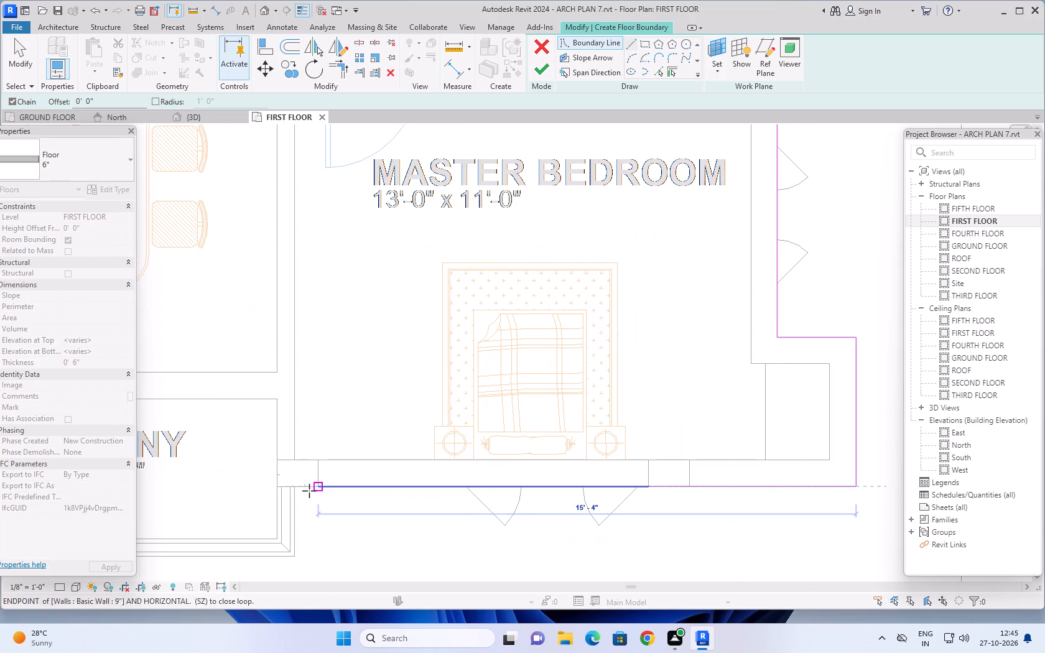
pyautogui.scroll(10, 300, 490)
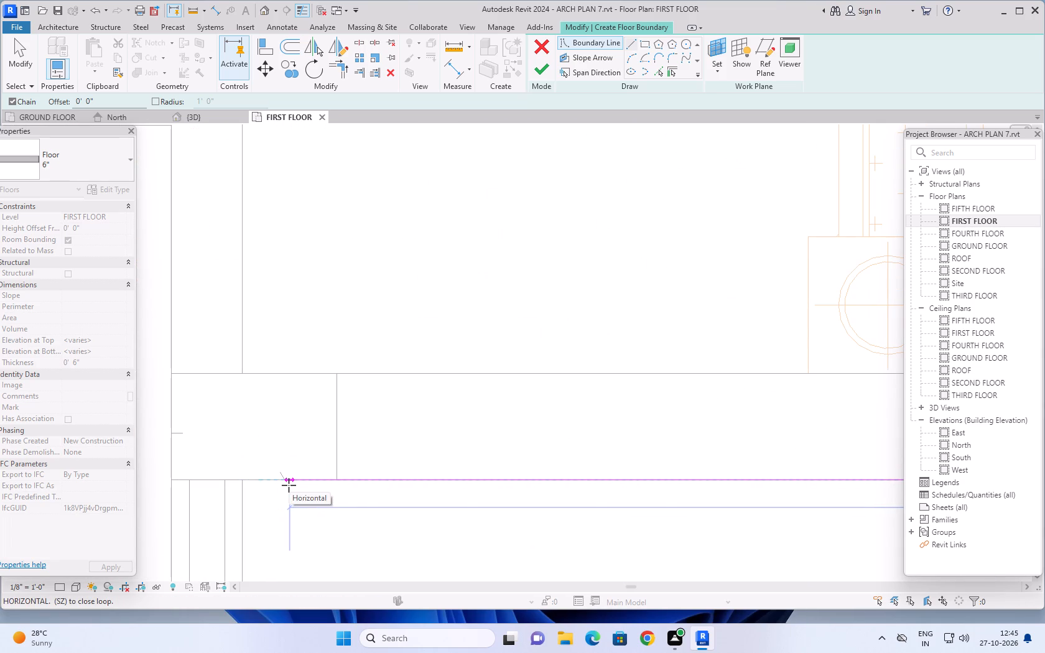
pyautogui.click(244, 483)
pyautogui.scroll(-5, 263, 530)
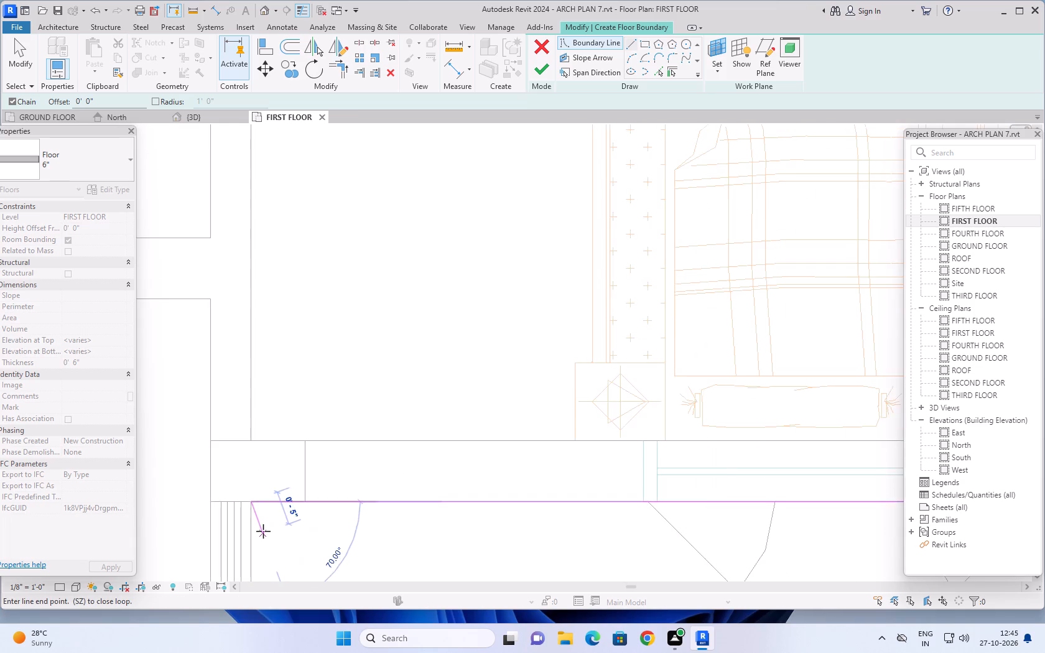
pyautogui.scroll(-2, 263, 531)
pyautogui.moveTo(266, 535); pyautogui.dragTo(294, 292, button='middle')
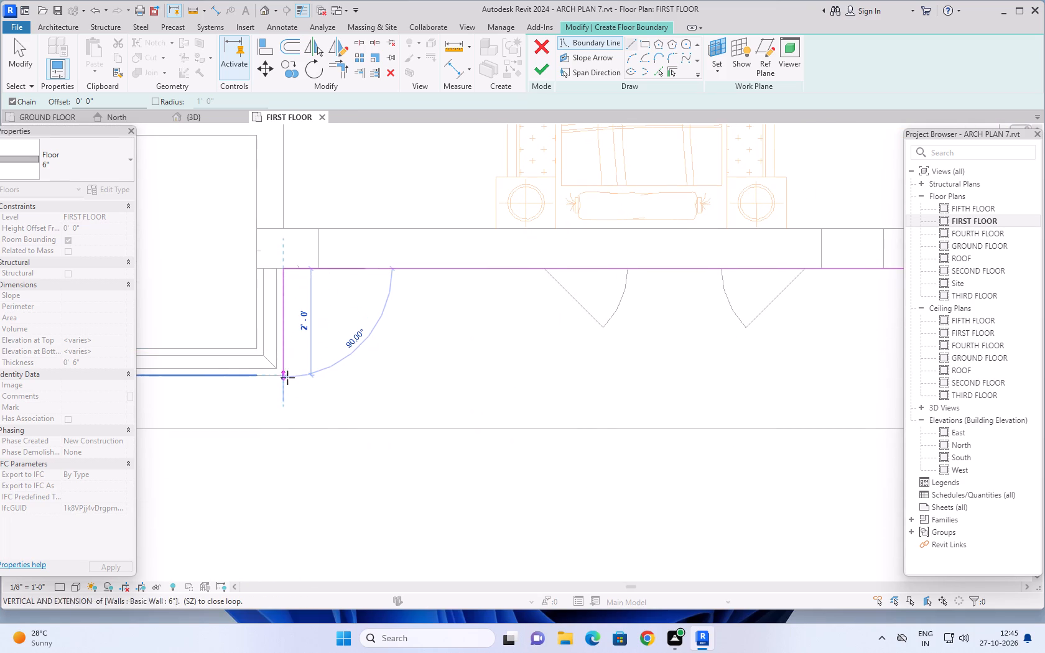
pyautogui.click(284, 377)
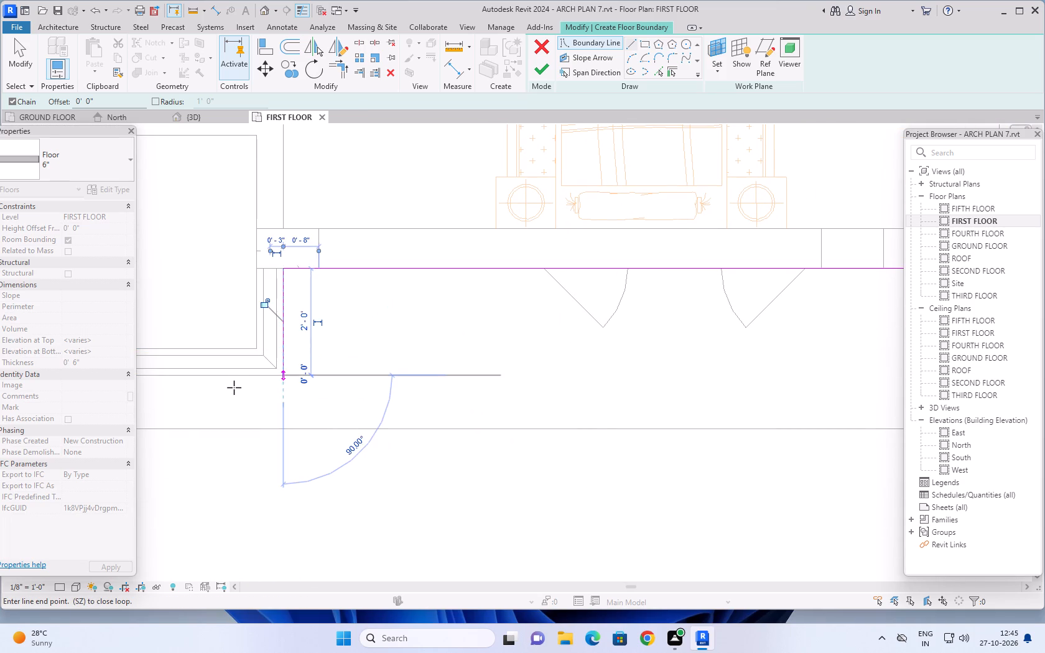
# Extend the boundary along the dining balcony's outer edge to the neighbouring projection and about 3" out to its outer corner.
pyautogui.scroll(-8, 231, 389)
pyautogui.moveTo(238, 389); pyautogui.dragTo(403, 389, button='middle')
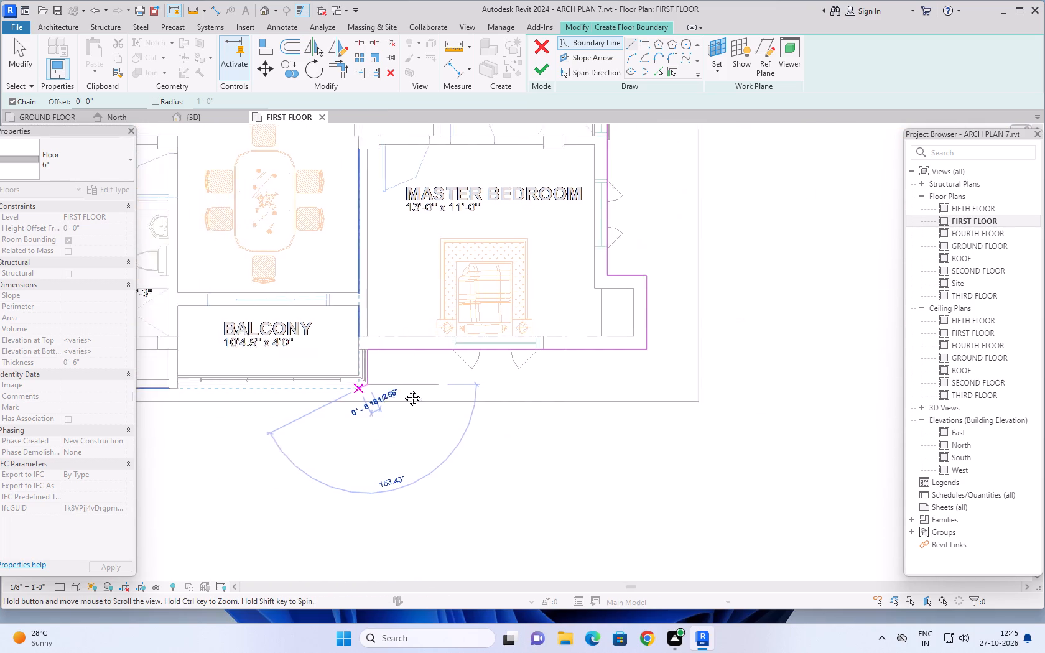
pyautogui.moveTo(403, 389); pyautogui.dragTo(667, 410, button='middle')
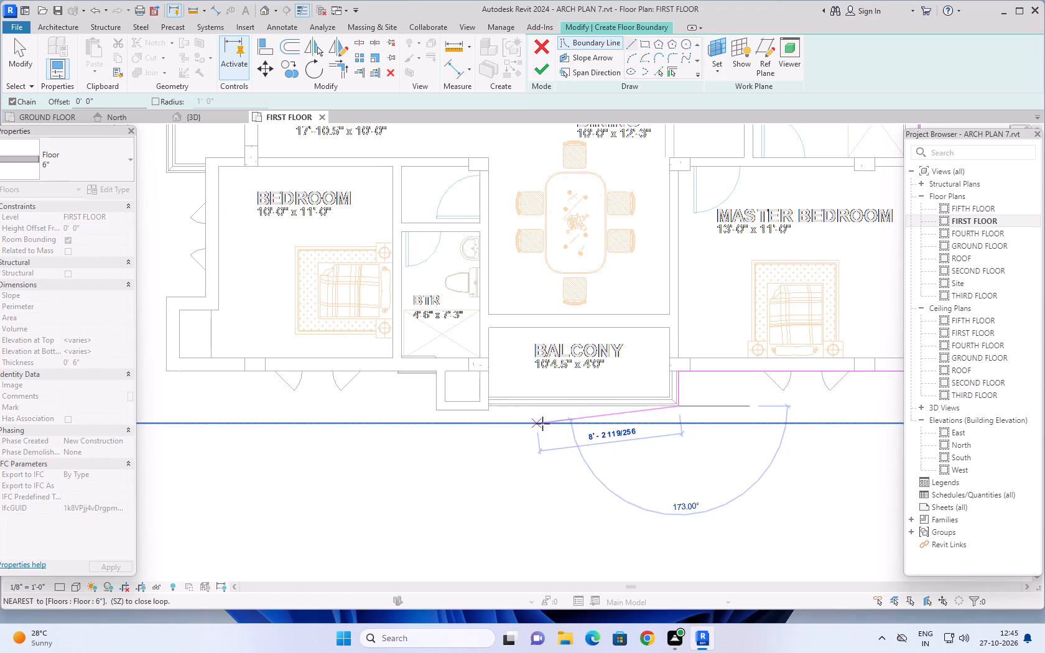
pyautogui.scroll(3, 513, 419)
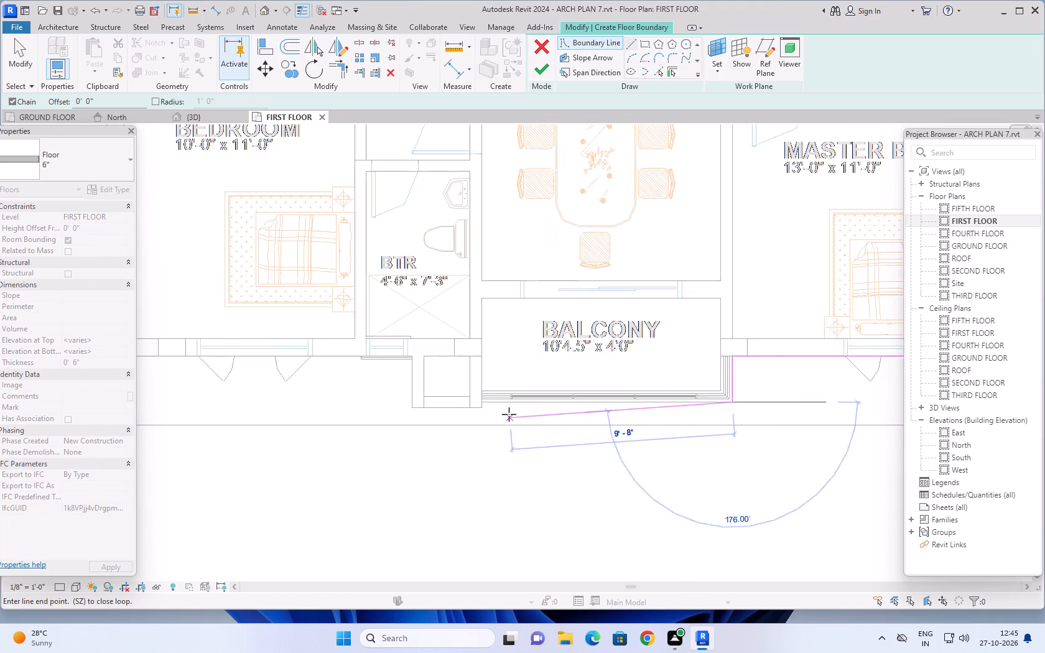
pyautogui.scroll(13, 498, 407)
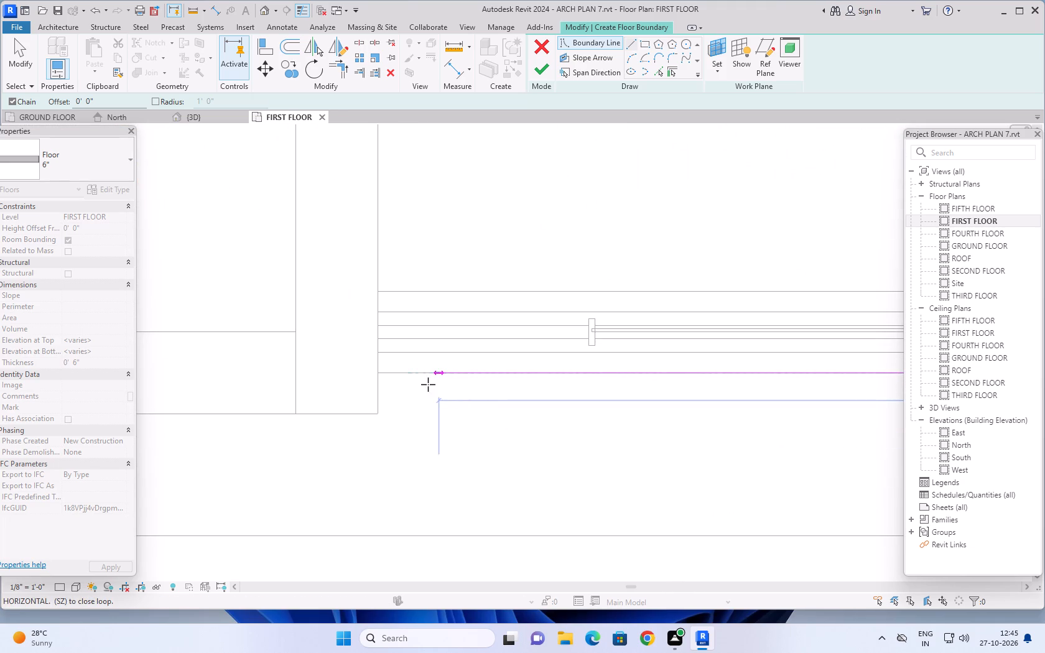
pyautogui.click(378, 374)
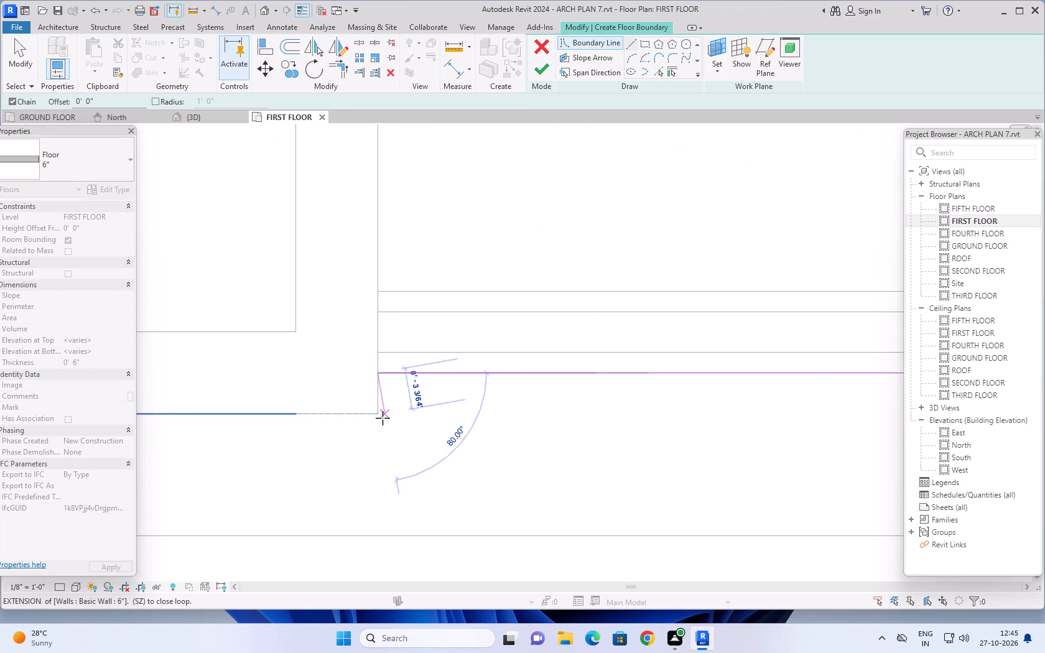
pyautogui.click(378, 412)
# Trace the boundary about 3'-0" along the outer face of the projection beside the bathroom and back to the outer wall face.
pyautogui.scroll(-8, 297, 440)
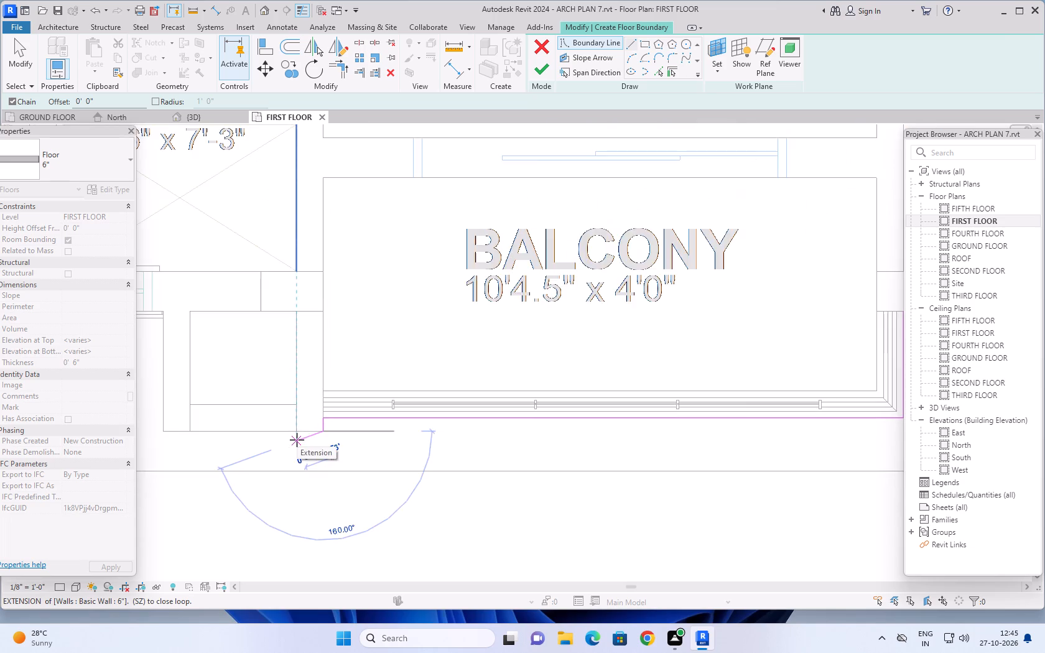
pyautogui.scroll(-3, 297, 440)
pyautogui.moveTo(297, 440); pyautogui.dragTo(606, 479, button='middle')
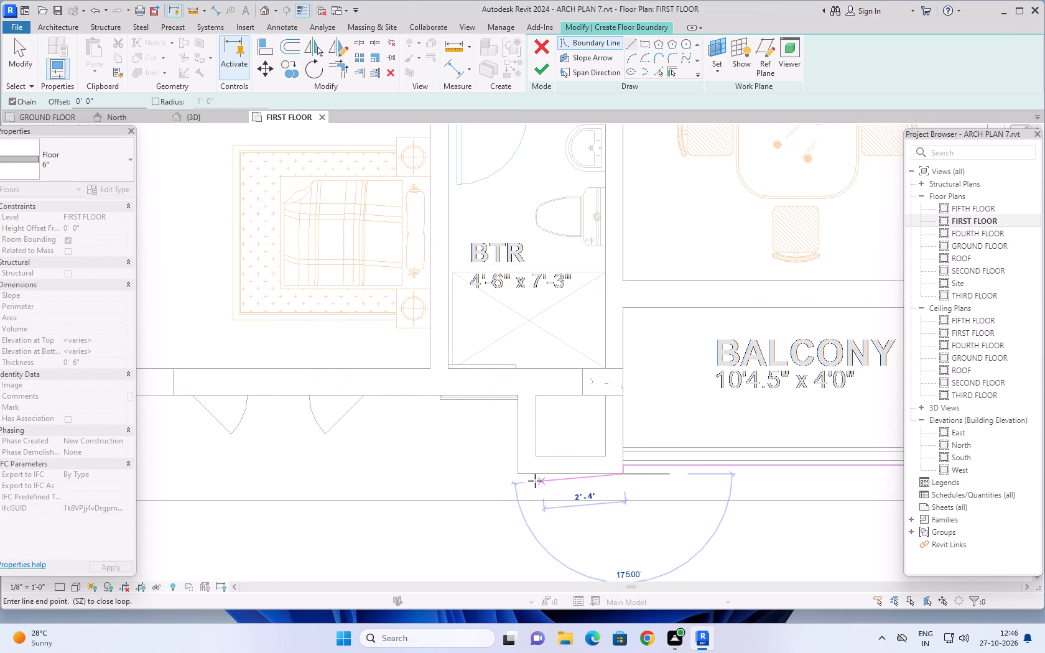
pyautogui.click(514, 475)
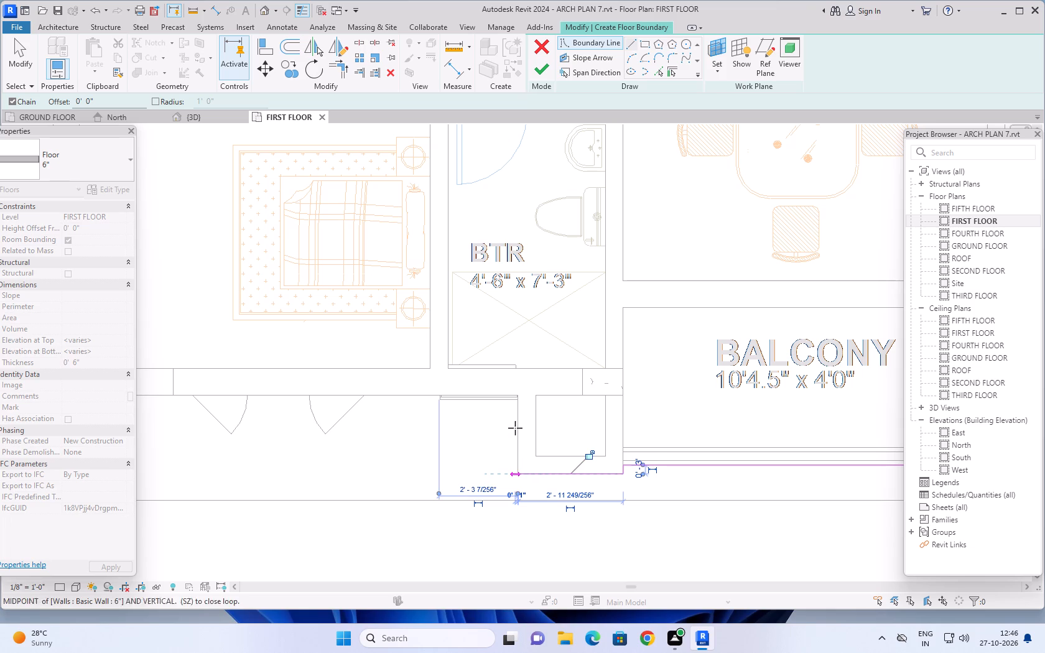
pyautogui.scroll(2, 519, 398)
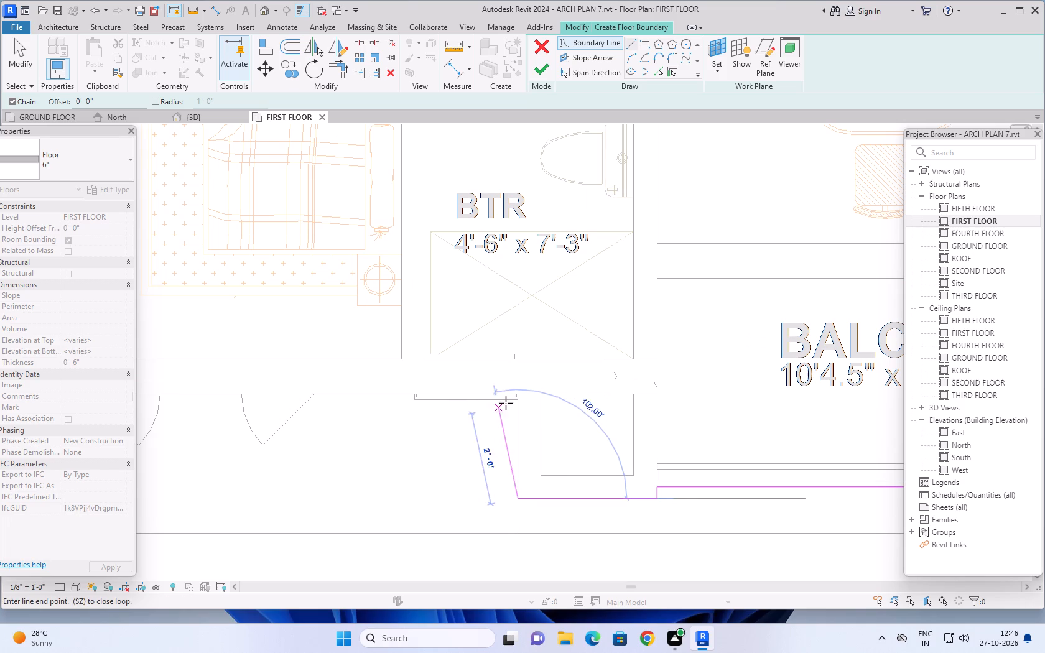
pyautogui.scroll(11, 511, 402)
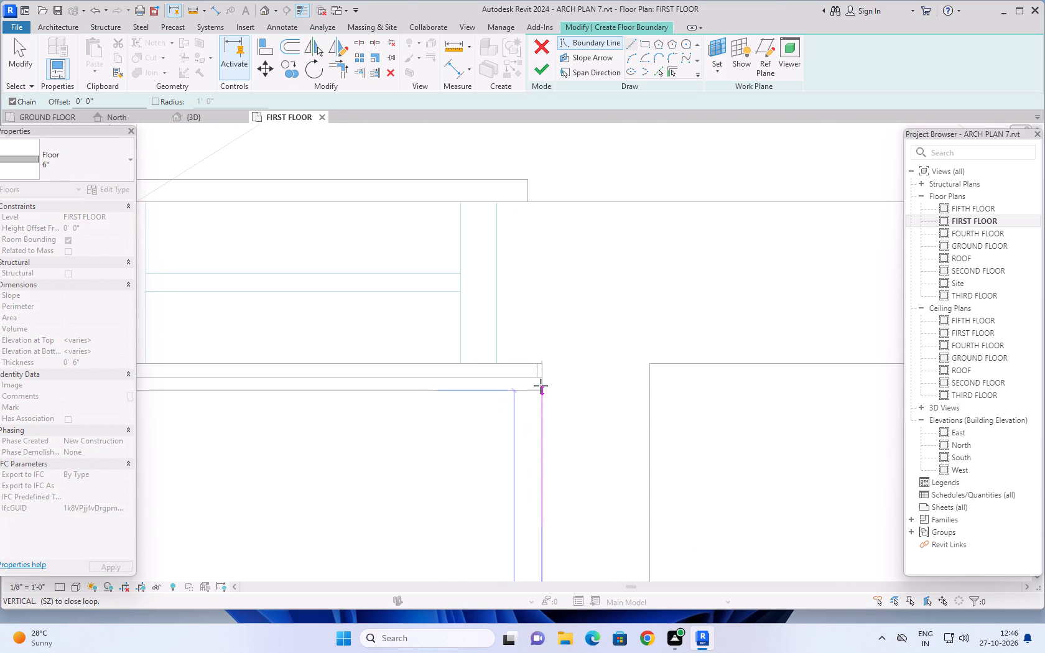
pyautogui.click(542, 364)
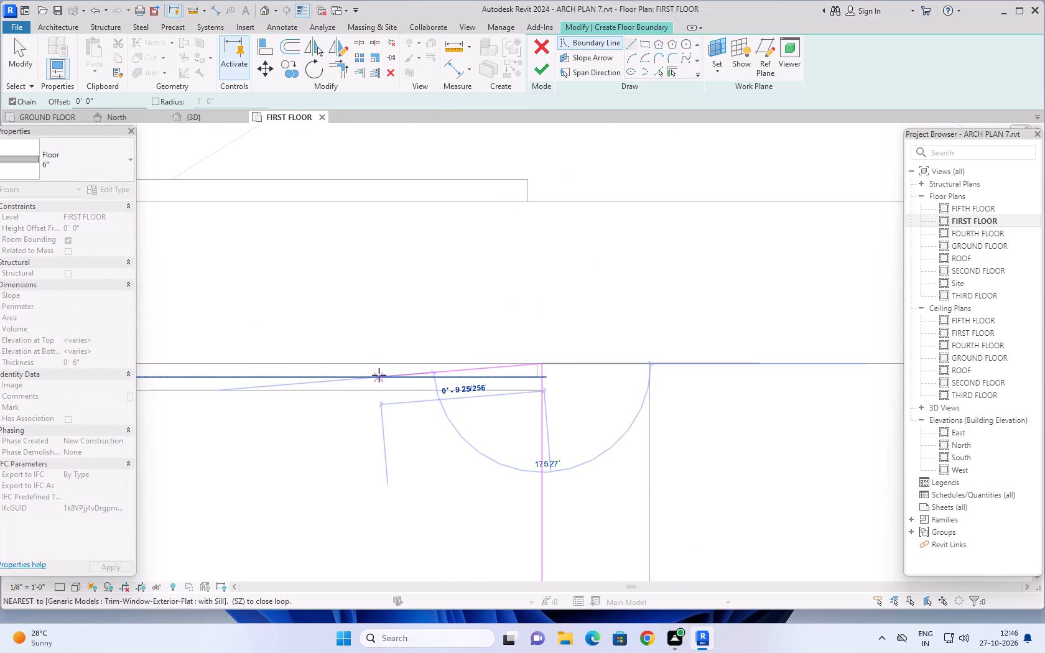
# Continue the boundary about 15'-6" along the bedroom's end wall to the building corner, around its projection and 2'-3" inward to the side wall.
pyautogui.scroll(-18, 379, 378)
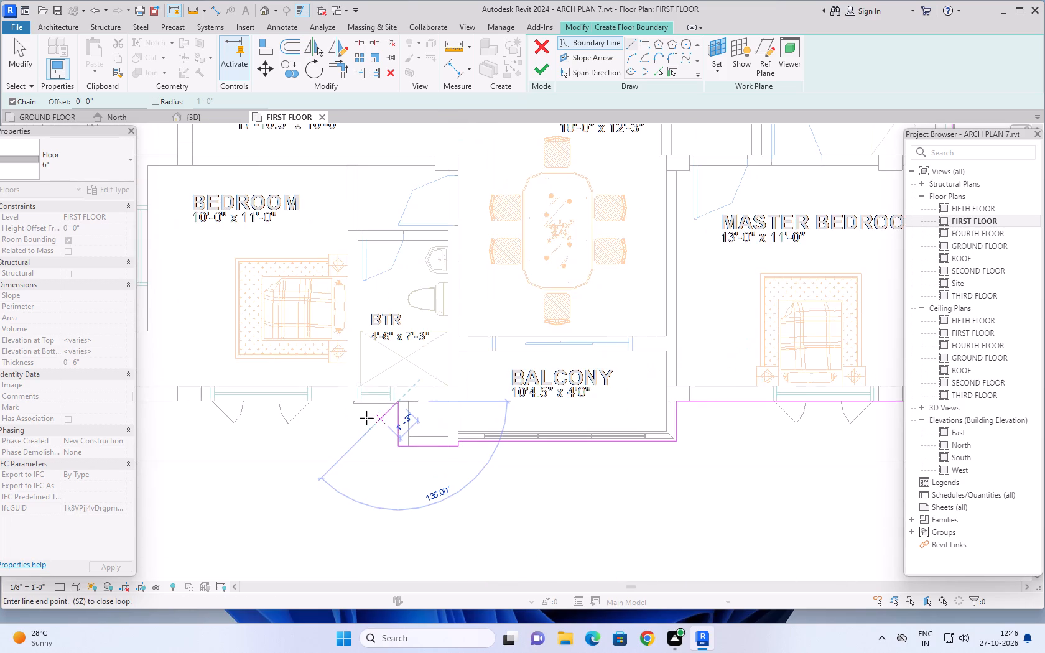
pyautogui.moveTo(354, 417); pyautogui.dragTo(686, 414, button='middle')
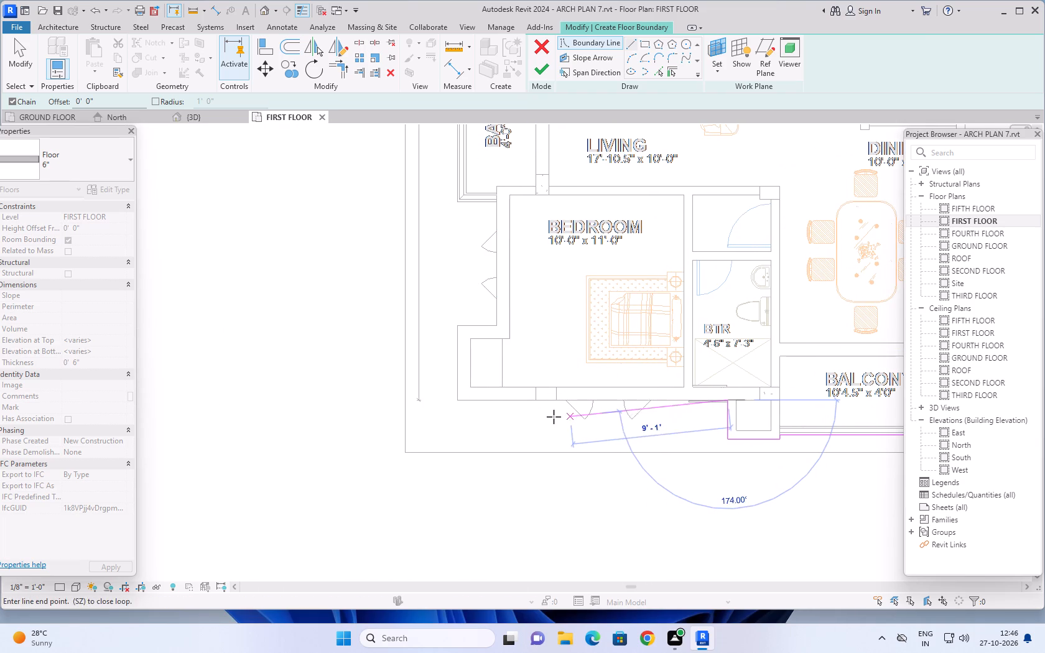
pyautogui.scroll(5, 475, 417)
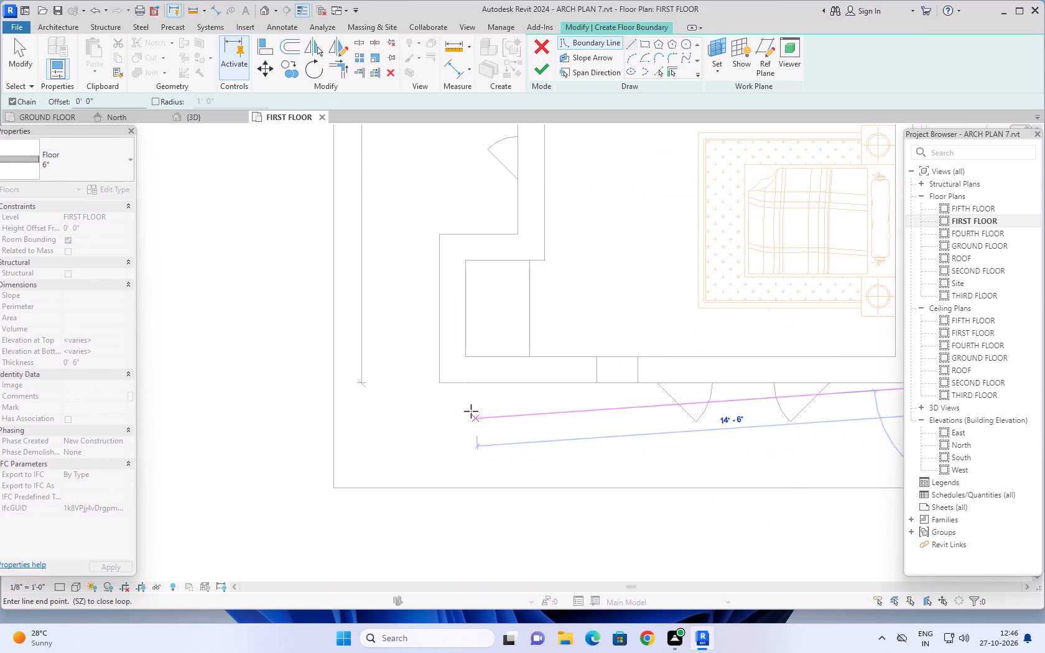
pyautogui.click(439, 386)
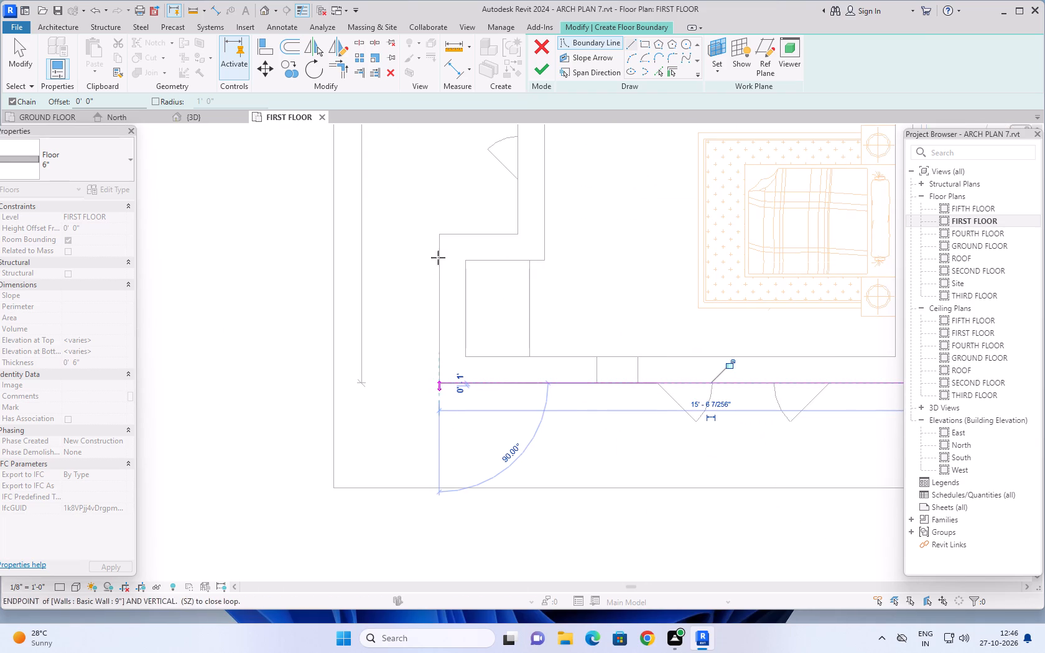
pyautogui.click(440, 231)
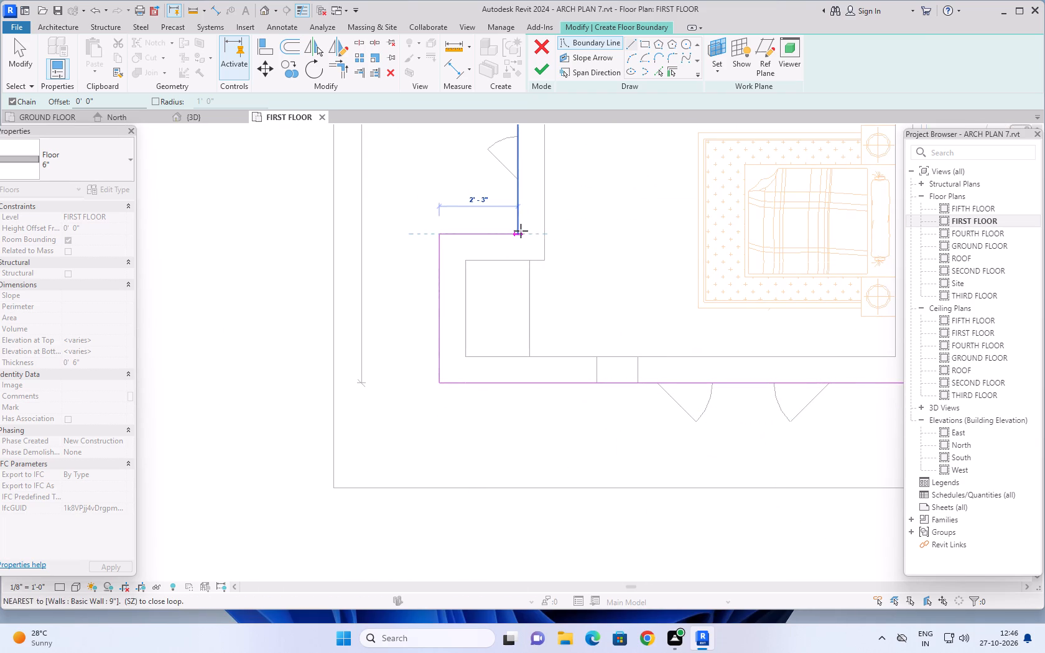
pyautogui.click(517, 234)
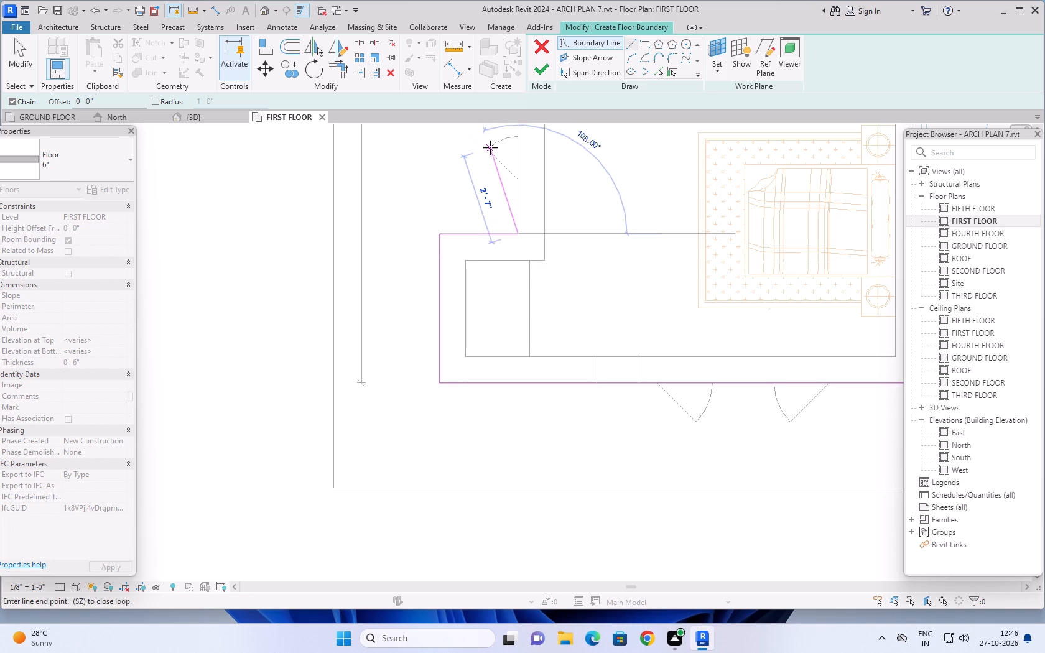
# Extend the boundary about 7'-1 1/2" along the bedroom's outer wall to the living balcony and 2'-3" out to the balcony's outer corner.
pyautogui.scroll(-8, 489, 148)
pyautogui.moveTo(478, 163); pyautogui.dragTo(463, 407, button='middle')
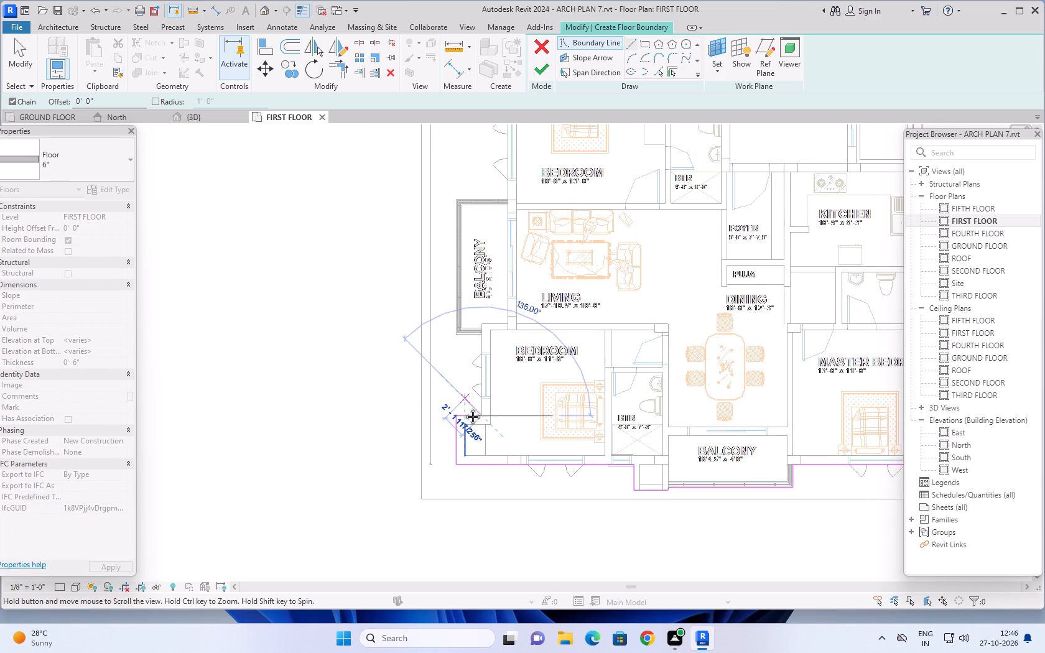
pyautogui.moveTo(463, 407); pyautogui.dragTo(463, 410, button='middle')
pyautogui.scroll(12, 478, 364)
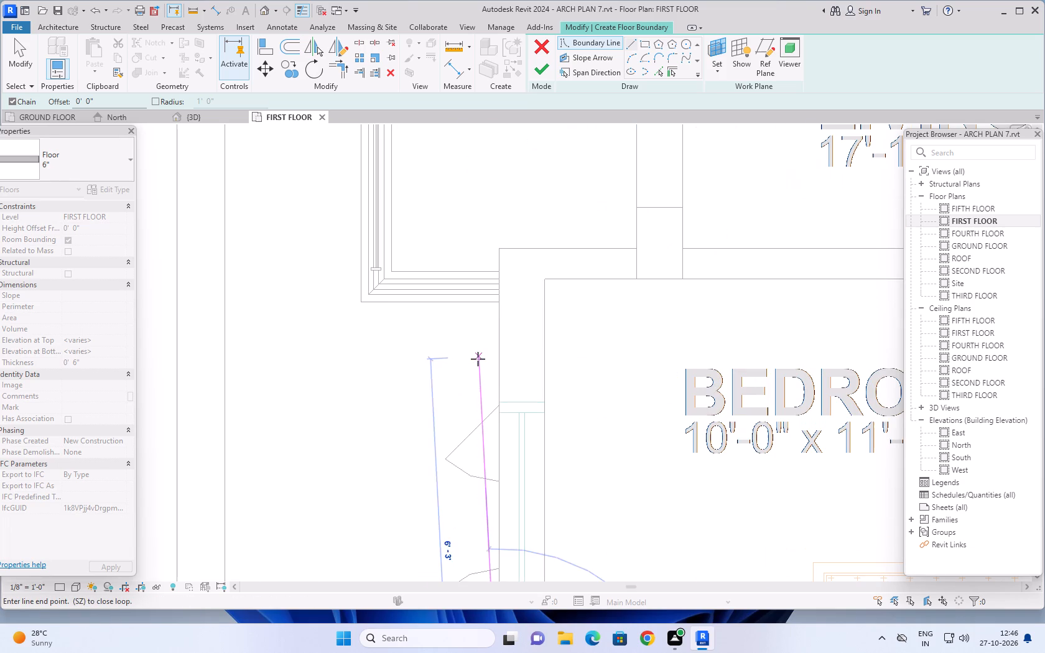
pyautogui.click(501, 303)
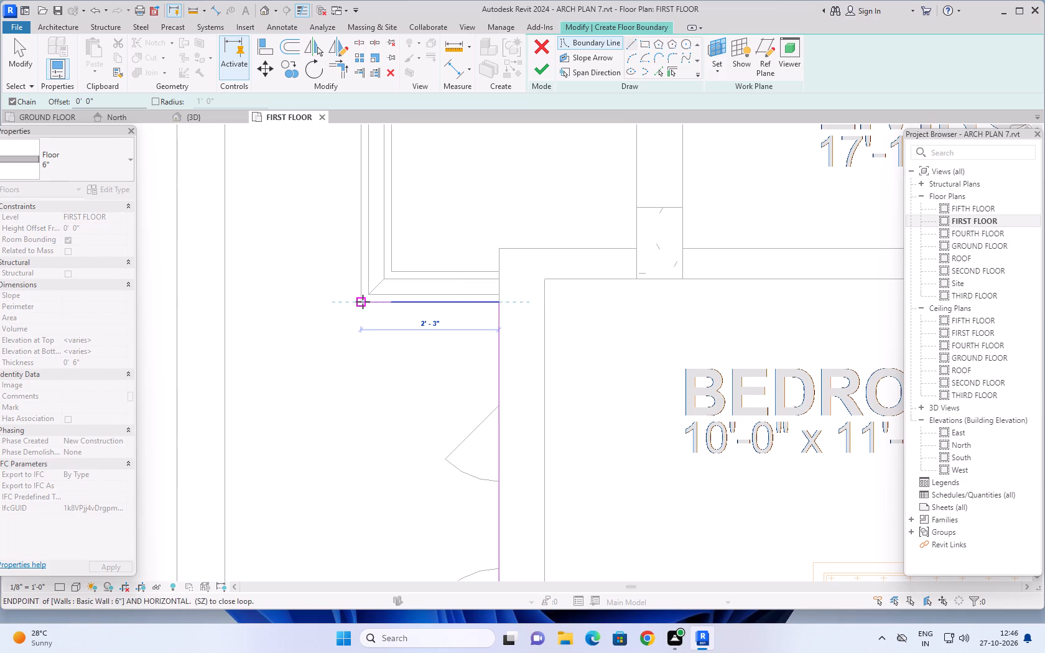
pyautogui.click(363, 302)
# Continue the boundary along the living balcony's full outer edge and 4'-6" back to the adjoining 10'-0" x 13'-0" bedroom's outer wall.
pyautogui.scroll(-11, 329, 276)
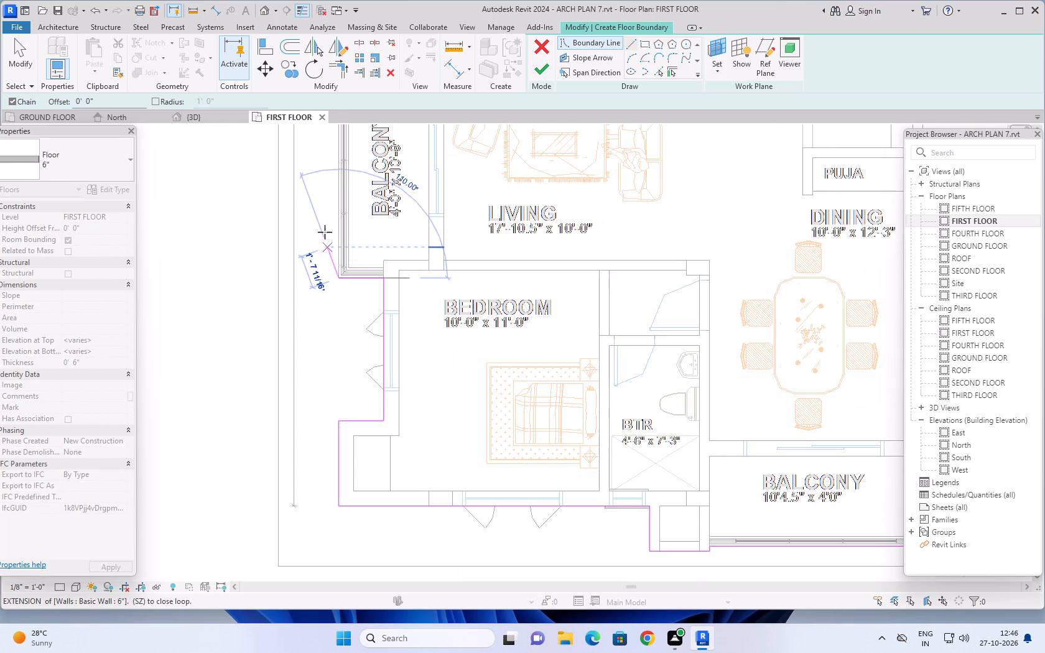
pyautogui.moveTo(325, 232); pyautogui.dragTo(325, 493, button='middle')
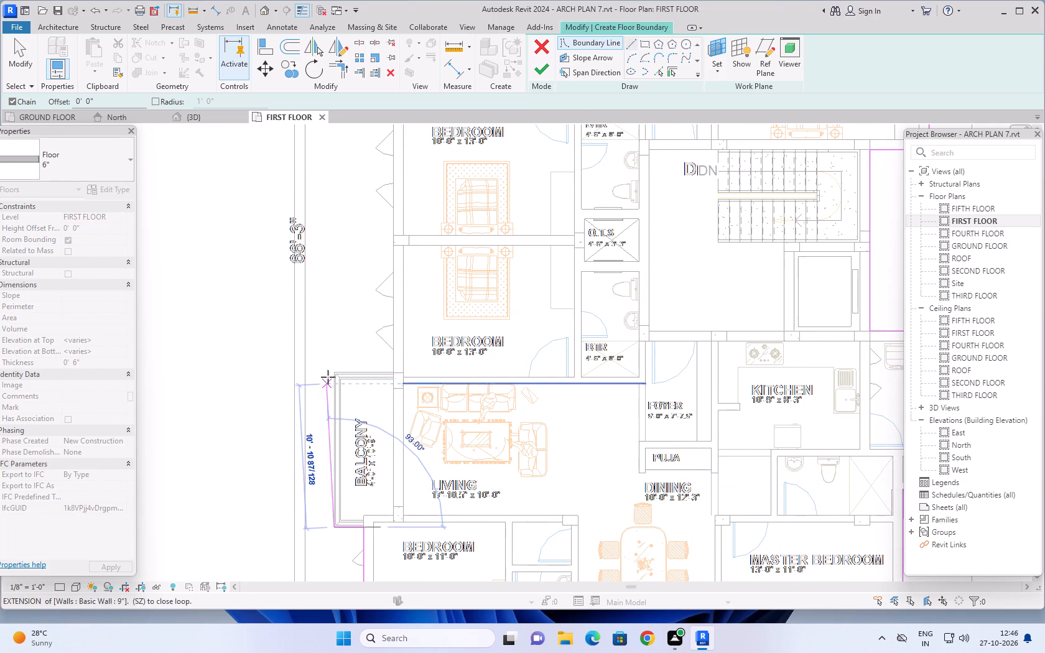
pyautogui.scroll(13, 330, 365)
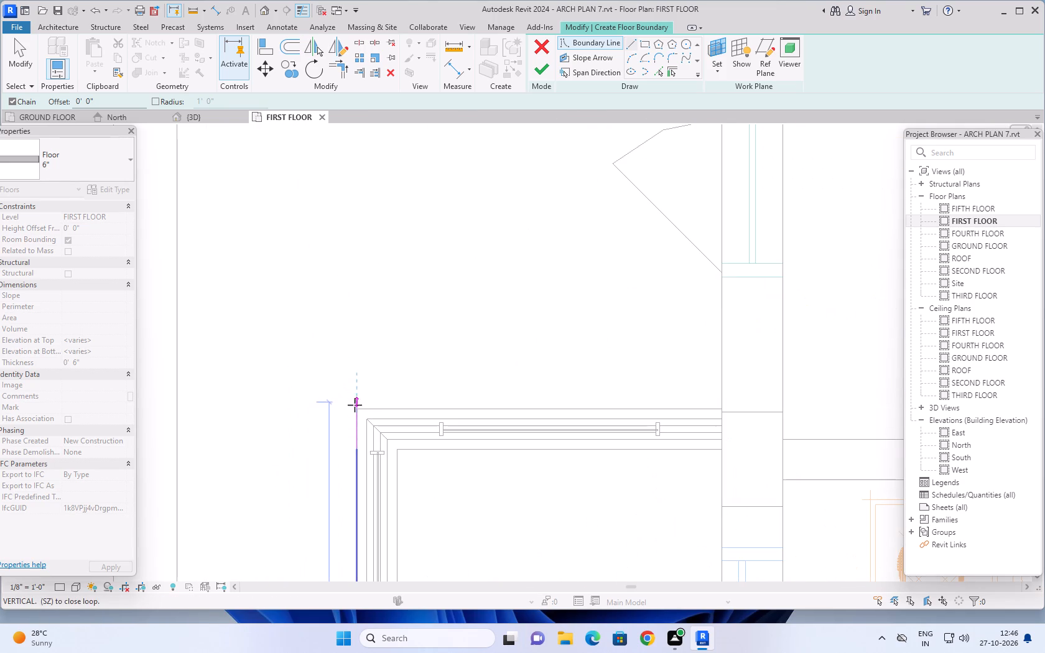
pyautogui.click(357, 410)
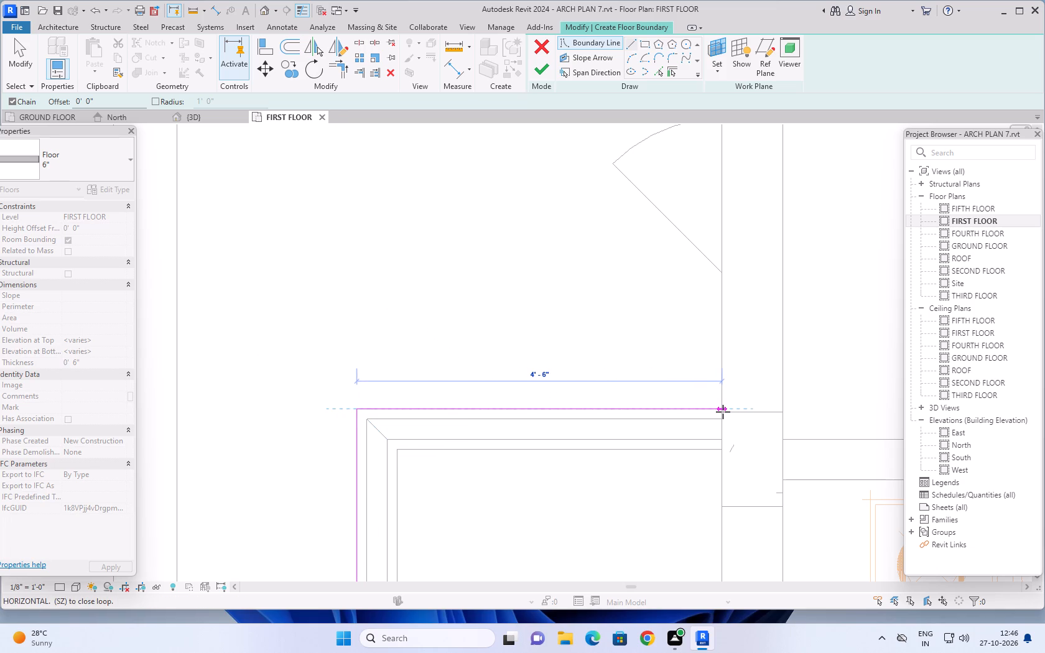
pyautogui.scroll(5, 723, 410)
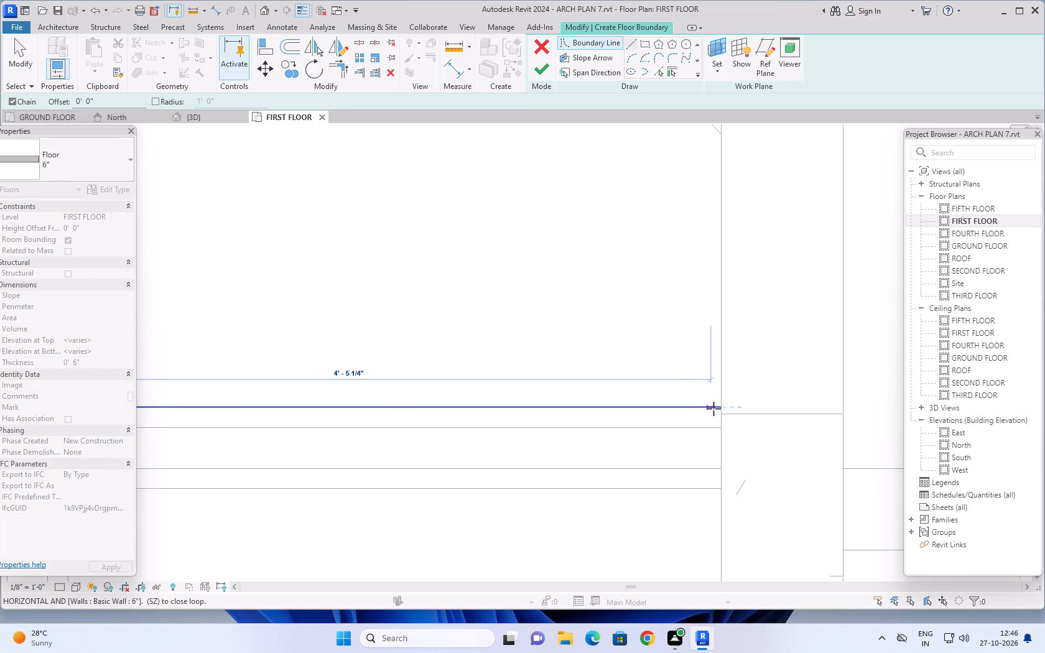
pyautogui.click(723, 407)
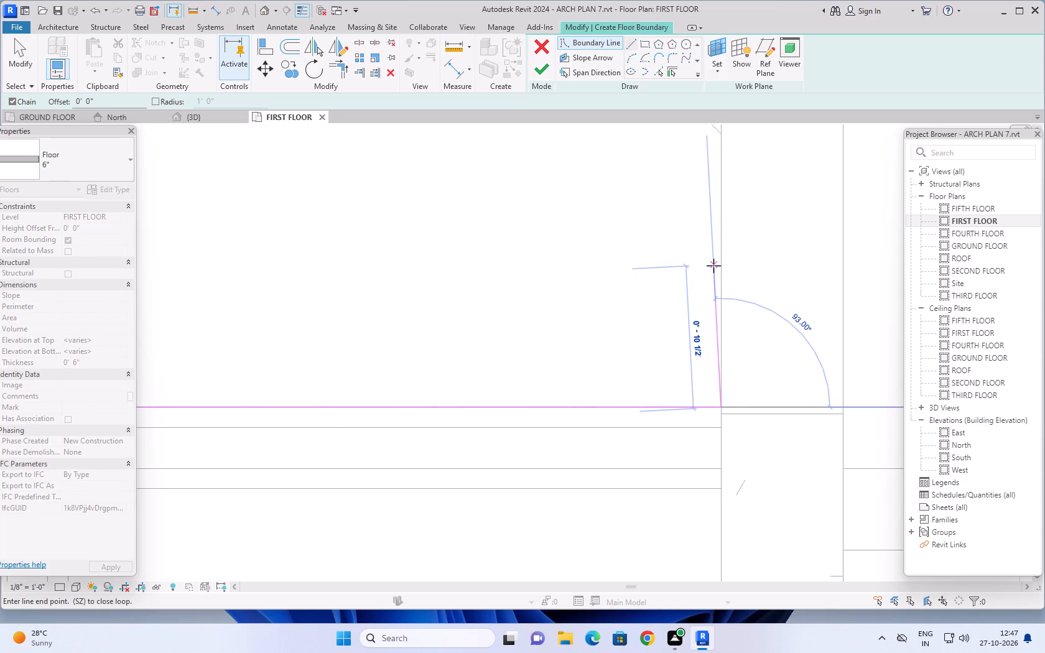
# Extend the boundary along the outer wall of both 10'-0" x 13'-0" bedrooms to the edge of the other flat's living balcony.
pyautogui.scroll(-6, 709, 234)
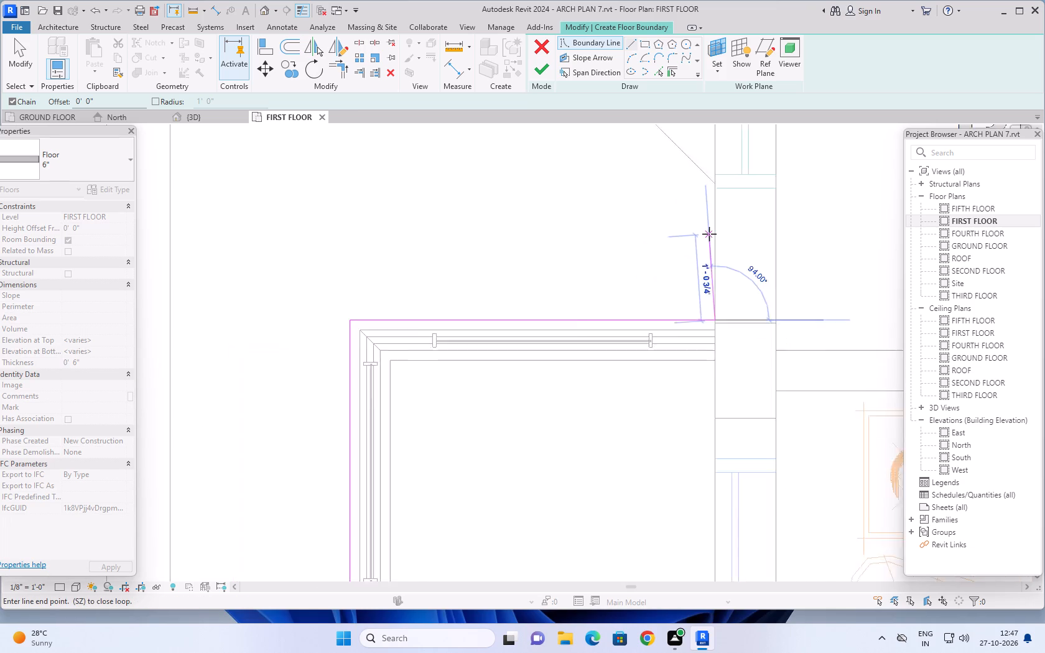
pyautogui.scroll(-4, 710, 233)
pyautogui.moveTo(709, 216); pyautogui.dragTo(688, 463, button='middle')
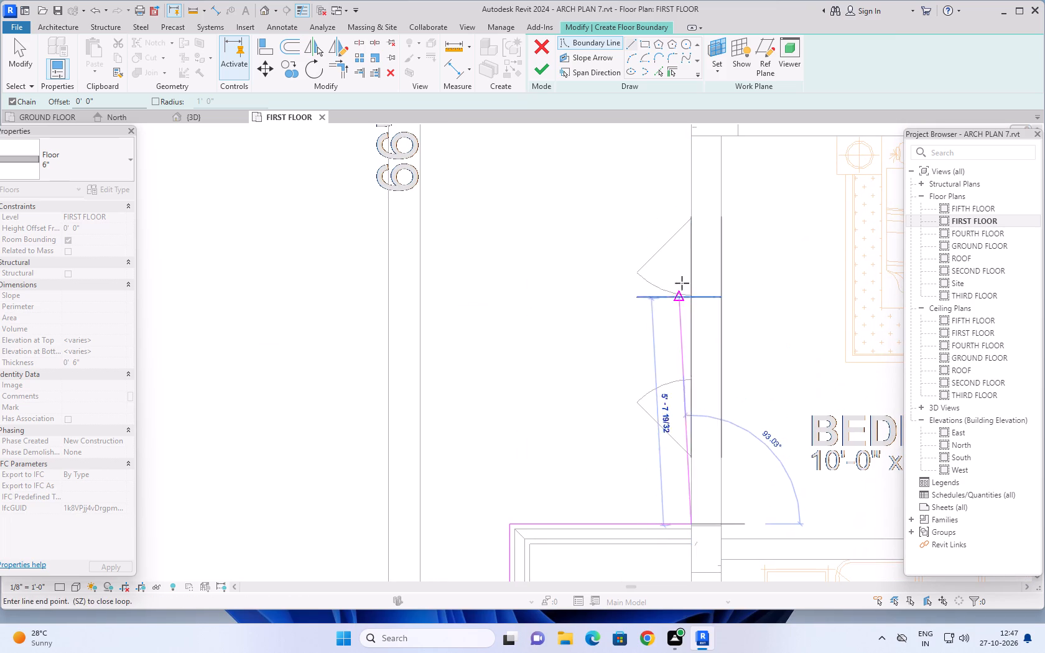
pyautogui.scroll(-3, 687, 218)
pyautogui.moveTo(686, 180); pyautogui.dragTo(654, 514, button='middle')
pyautogui.scroll(-1, 669, 320)
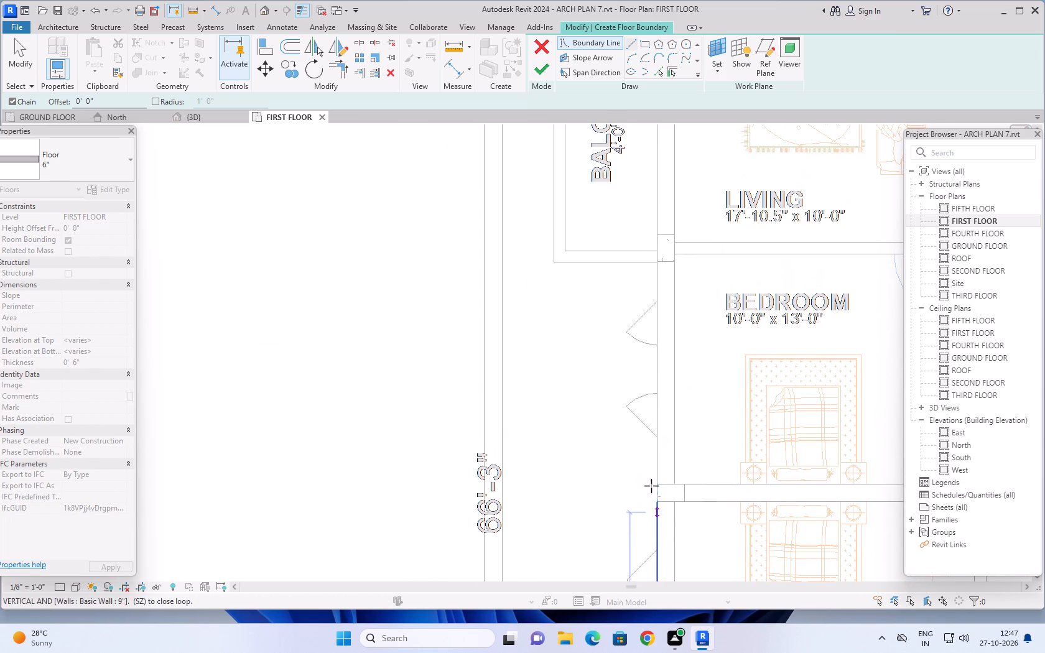
pyautogui.scroll(10, 653, 267)
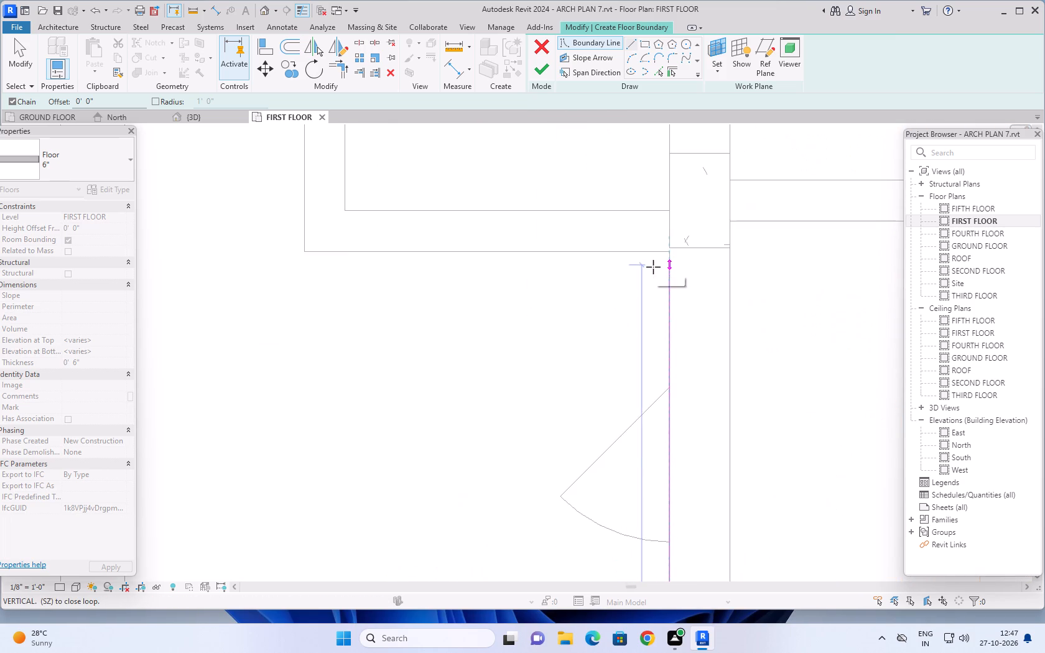
pyautogui.scroll(3, 653, 267)
pyautogui.click(682, 242)
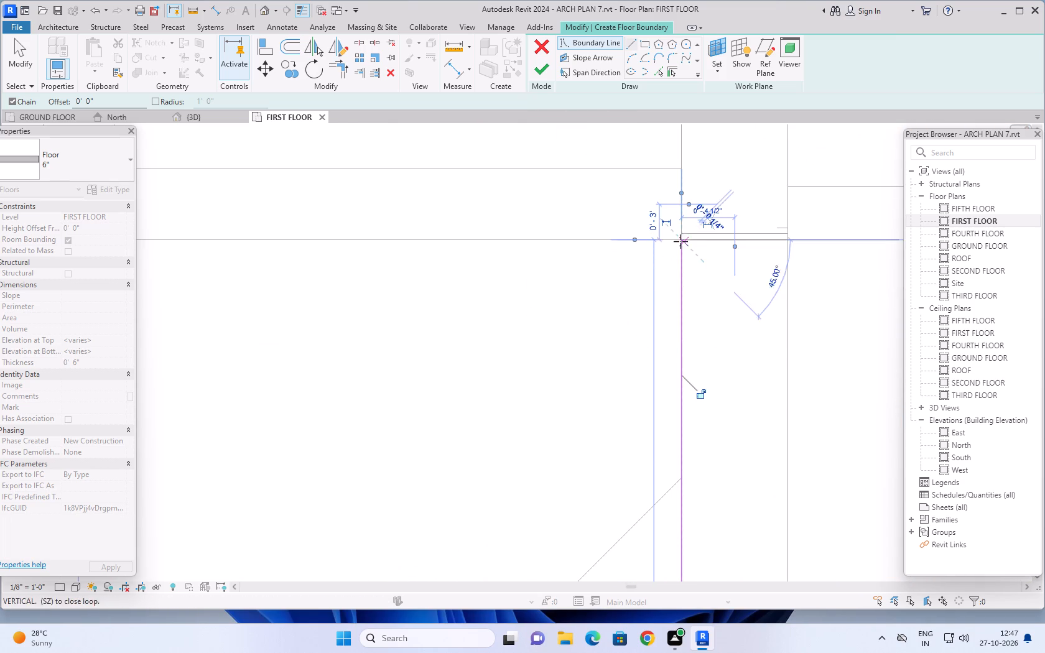
# Trace the boundary around the other flat's living balcony: 4'-6" out, 11'-9" along its outer edge and 2'-3" back to the bedroom wall.
pyautogui.scroll(-6, 470, 248)
pyautogui.moveTo(465, 261); pyautogui.dragTo(465, 262, button='middle')
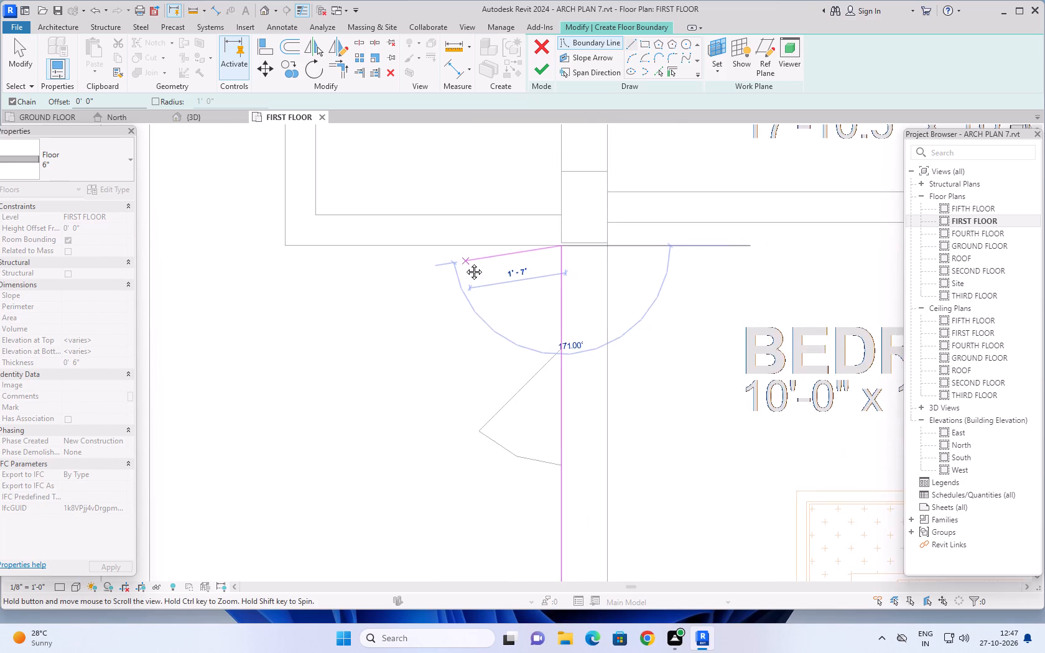
pyautogui.moveTo(465, 262); pyautogui.dragTo(558, 452, button='middle')
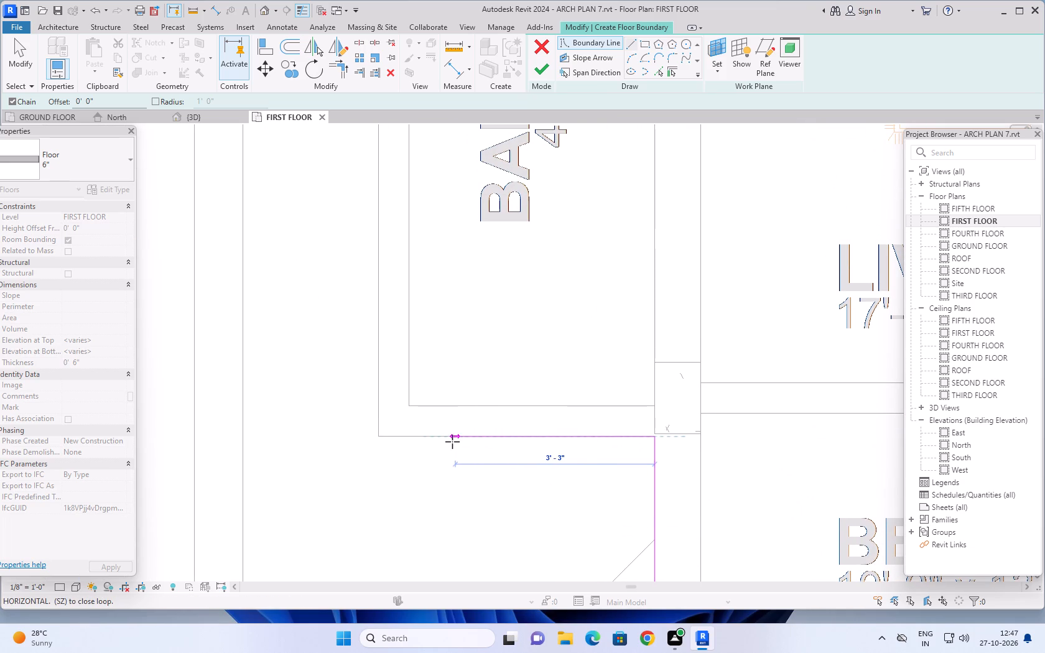
pyautogui.scroll(7, 446, 445)
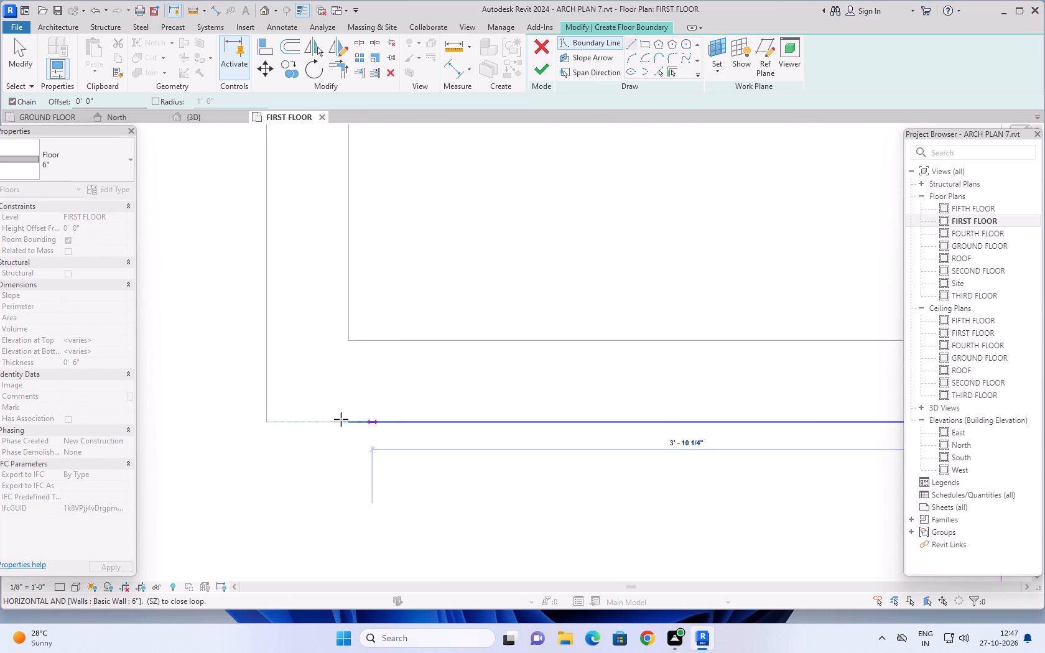
pyautogui.click(266, 421)
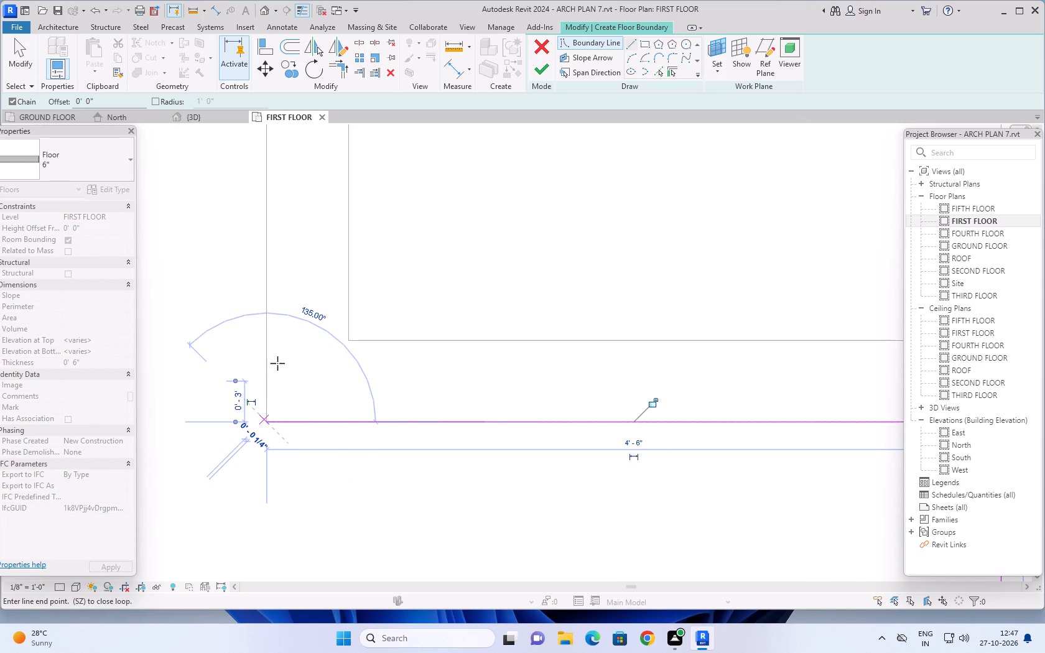
pyautogui.scroll(-5, 280, 256)
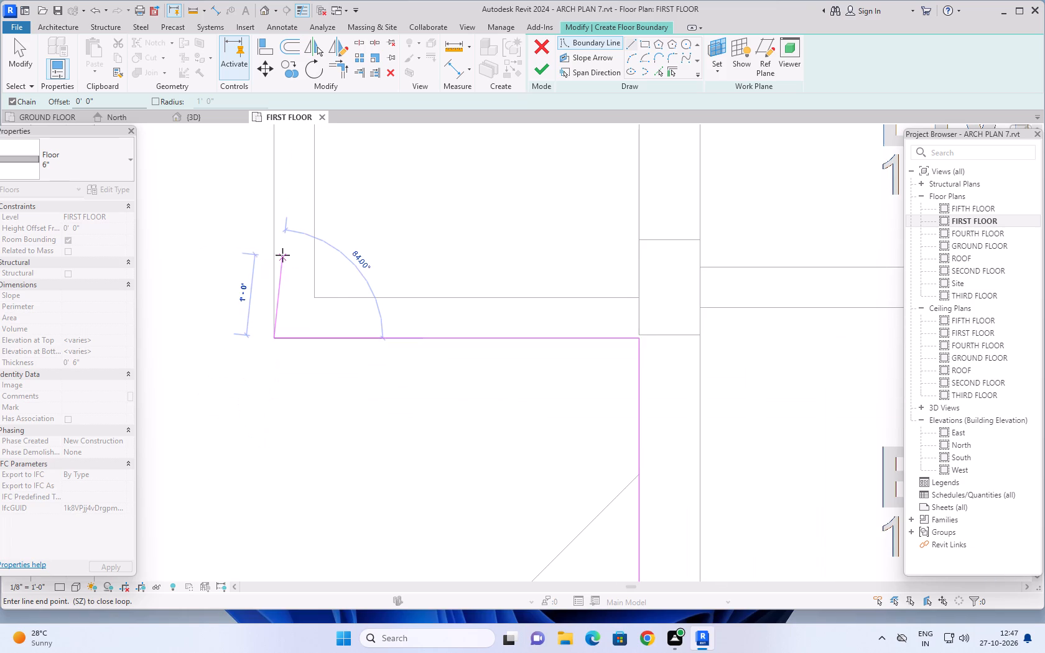
pyautogui.scroll(-6, 283, 254)
pyautogui.moveTo(285, 177); pyautogui.dragTo(266, 398, button='middle')
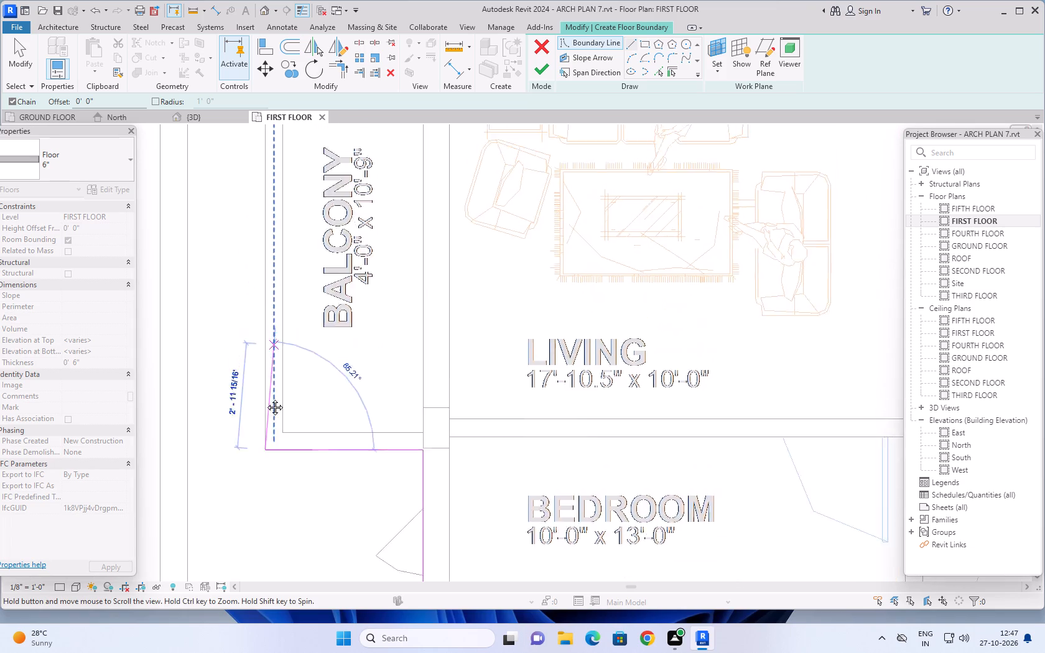
pyautogui.moveTo(266, 398); pyautogui.dragTo(261, 534, button='middle')
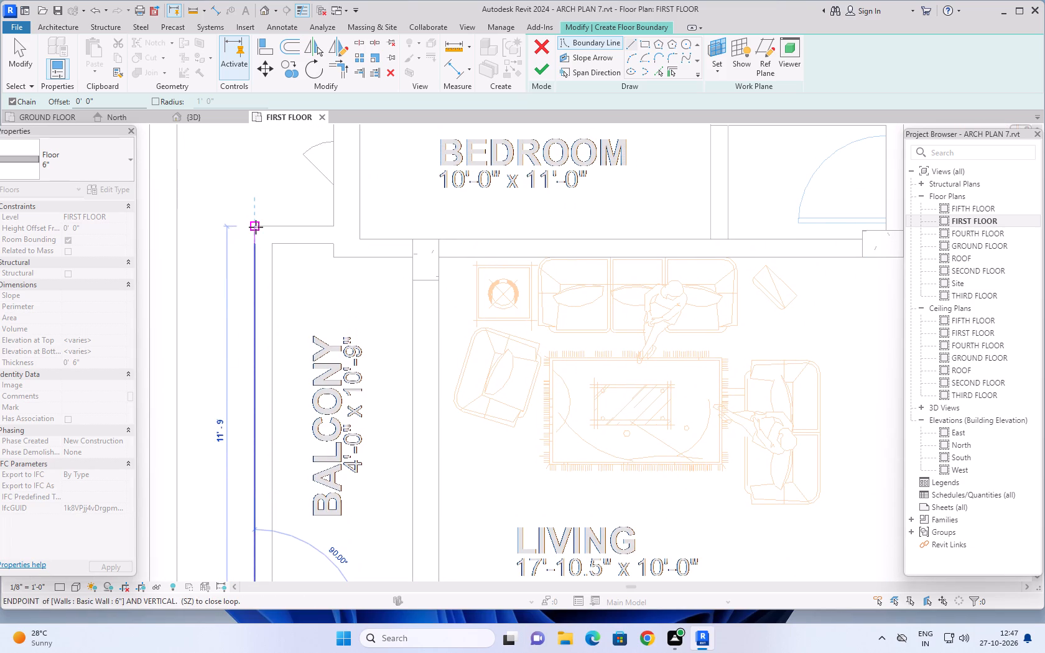
pyautogui.click(255, 226)
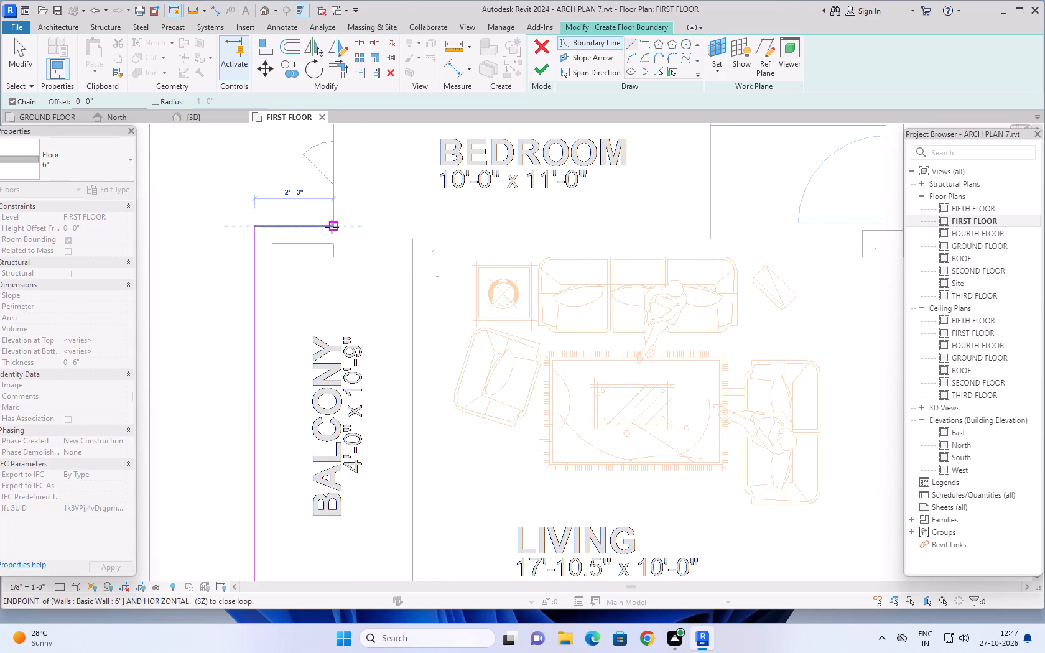
pyautogui.click(332, 227)
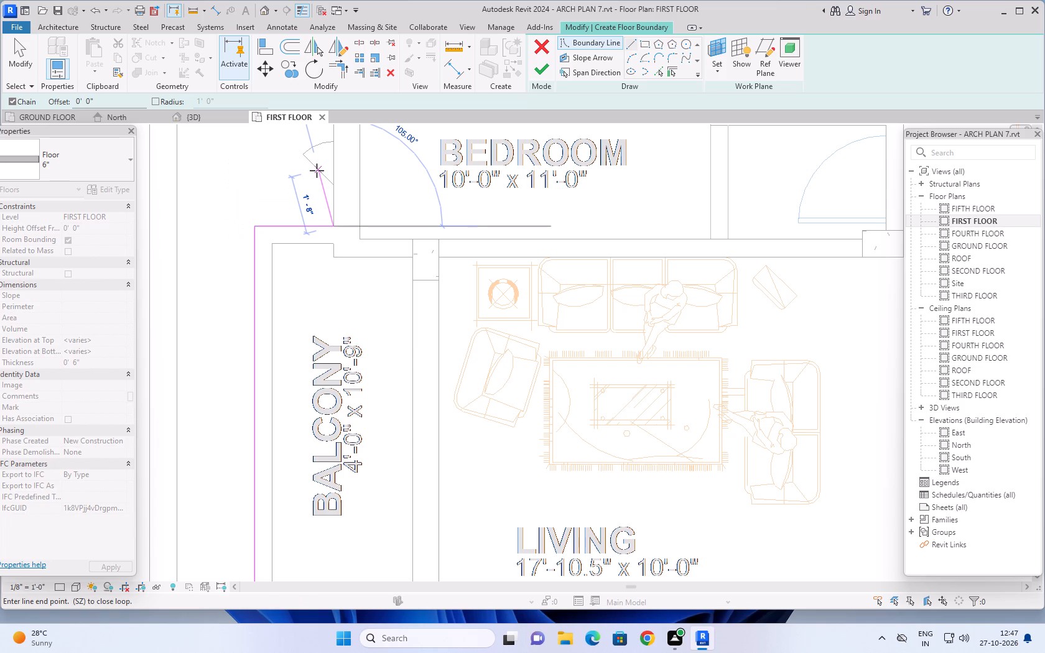
# Close the boundary along the 10'-0" x 11'-0" bedroom: 7'-1 1/2" along its outer wall, 2'-3" outward, and back to the starting corner.
pyautogui.scroll(-5, 317, 170)
pyautogui.moveTo(313, 171); pyautogui.dragTo(273, 500, button='middle')
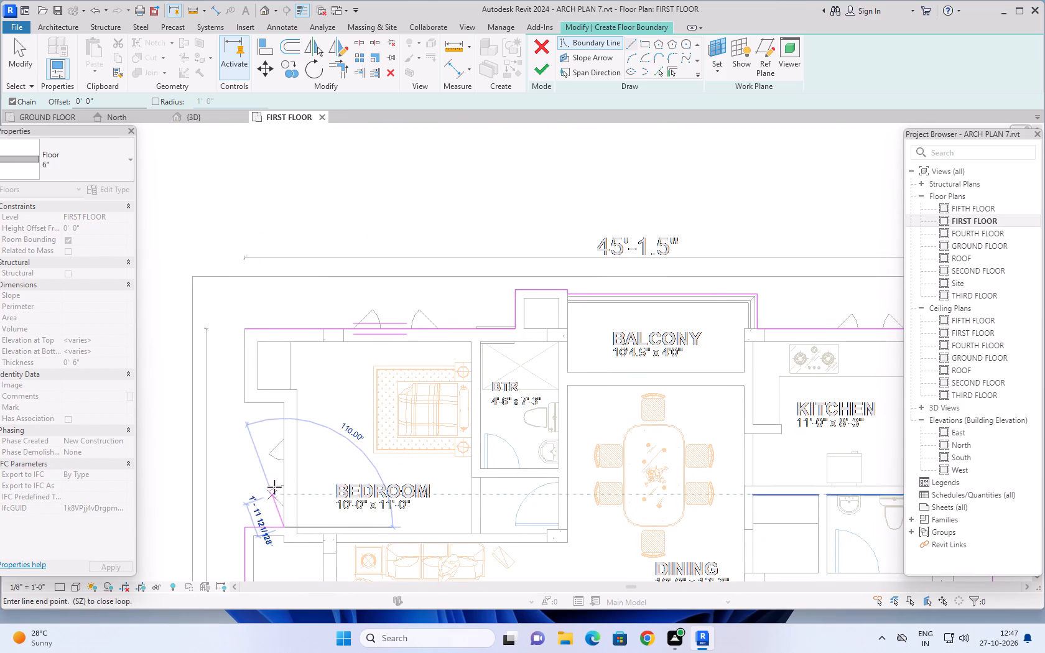
pyautogui.scroll(3, 282, 405)
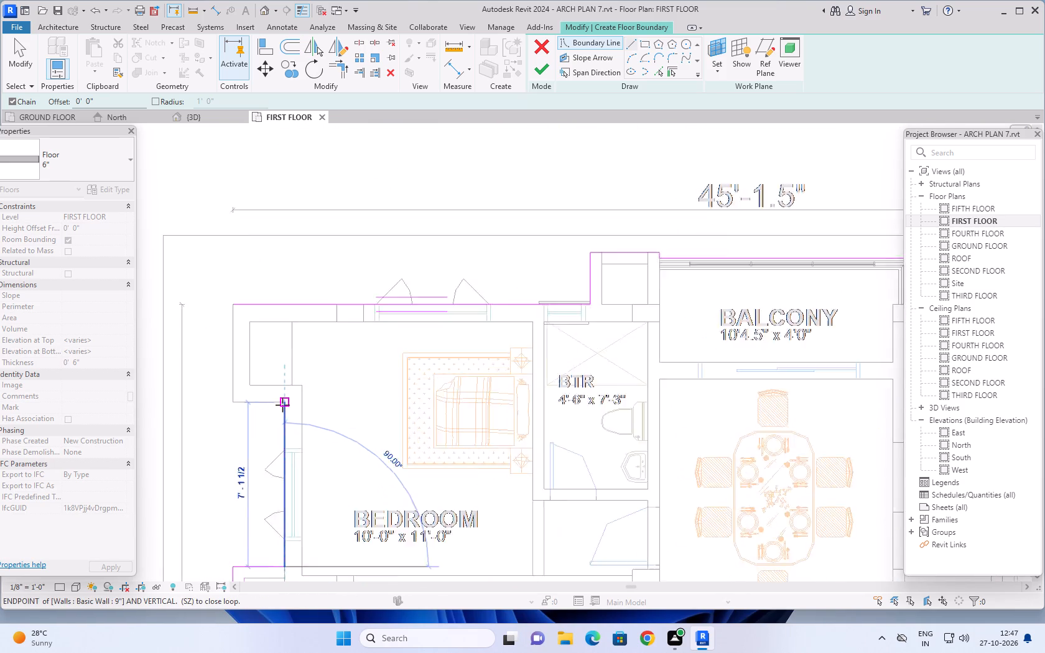
pyautogui.scroll(1, 282, 405)
pyautogui.click(284, 402)
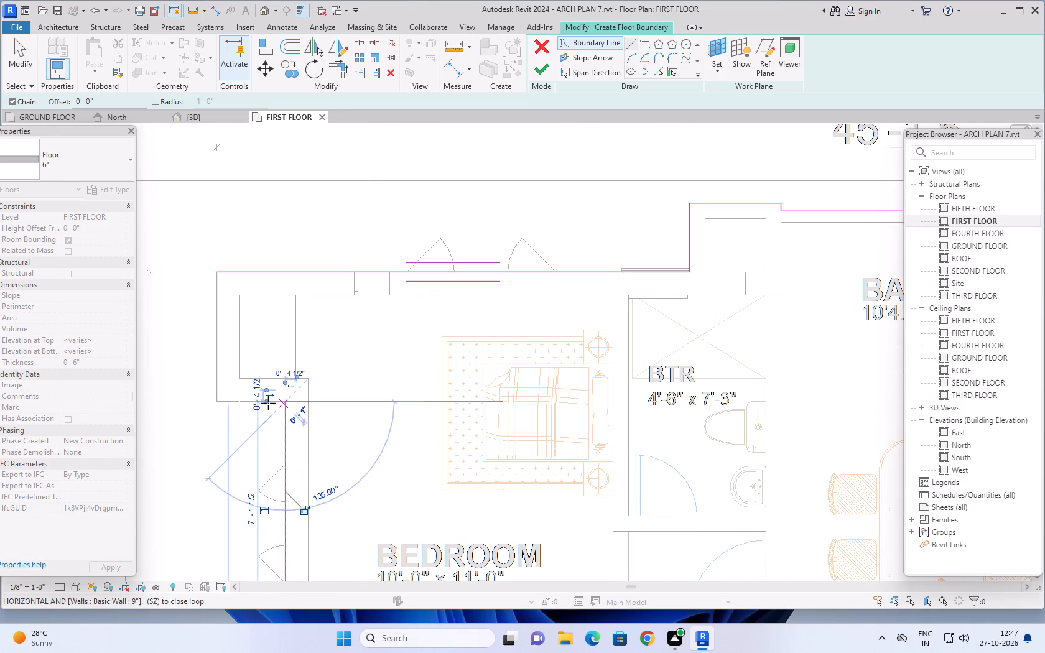
pyautogui.click(216, 402)
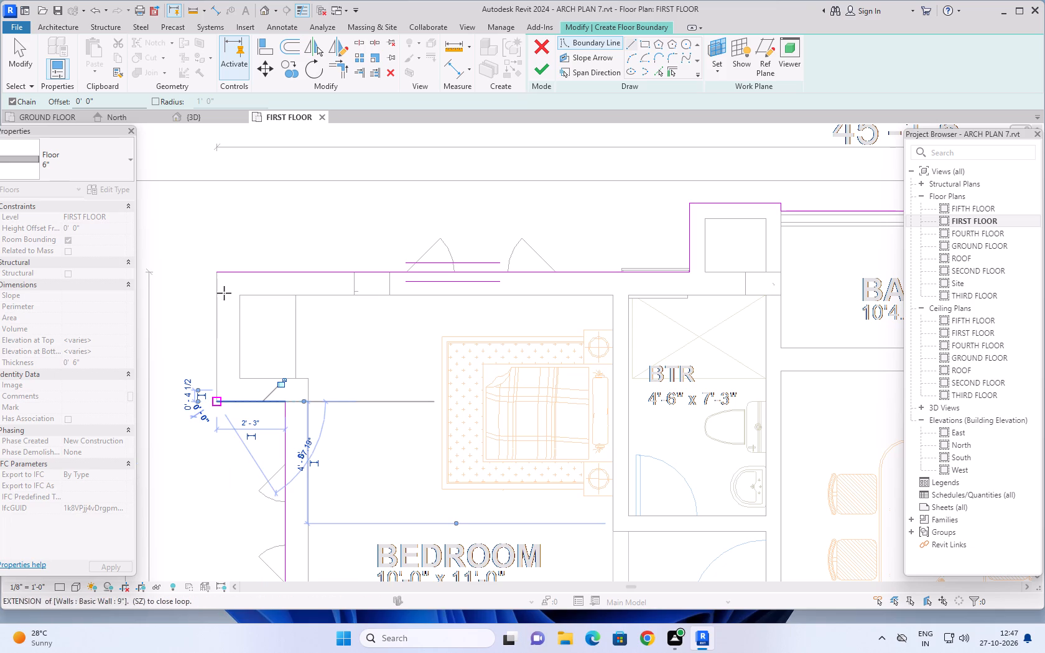
pyautogui.click(219, 272)
pyautogui.scroll(-6, 175, 364)
pyautogui.scroll(-8, 363, 429)
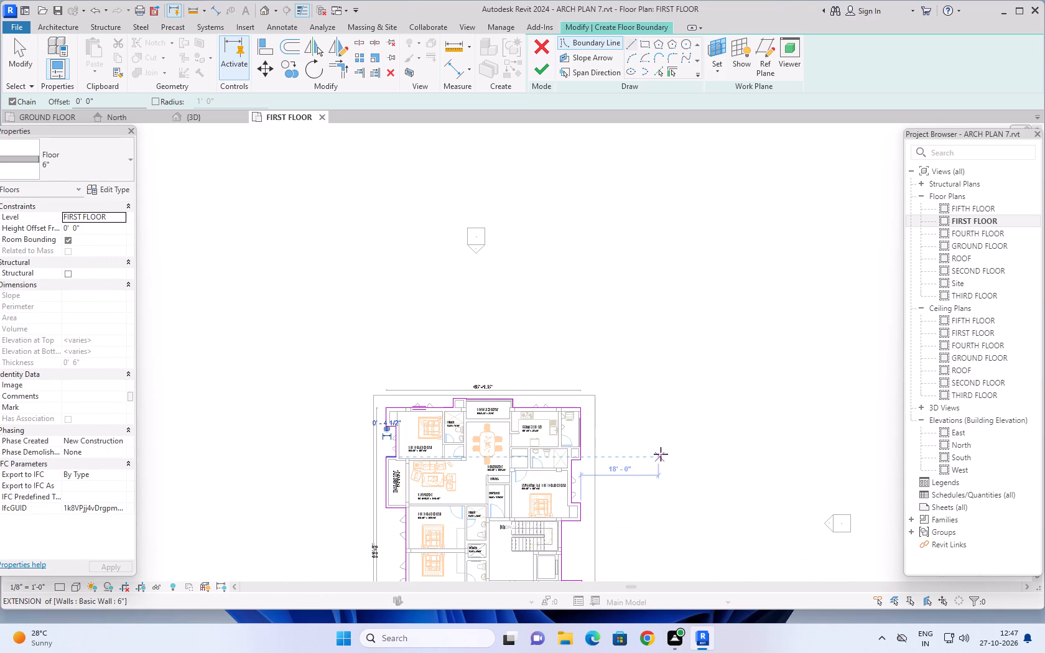
pyautogui.press('Escape')
pyautogui.scroll(-3, 661, 454)
pyautogui.press('Escape')
# Finish the boundary sketch to create the 6" floor slab on the FIRST FLOOR level, and clear the selection.
pyautogui.scroll(-3, 663, 468)
pyautogui.moveTo(661, 473); pyautogui.dragTo(627, 351, button='middle')
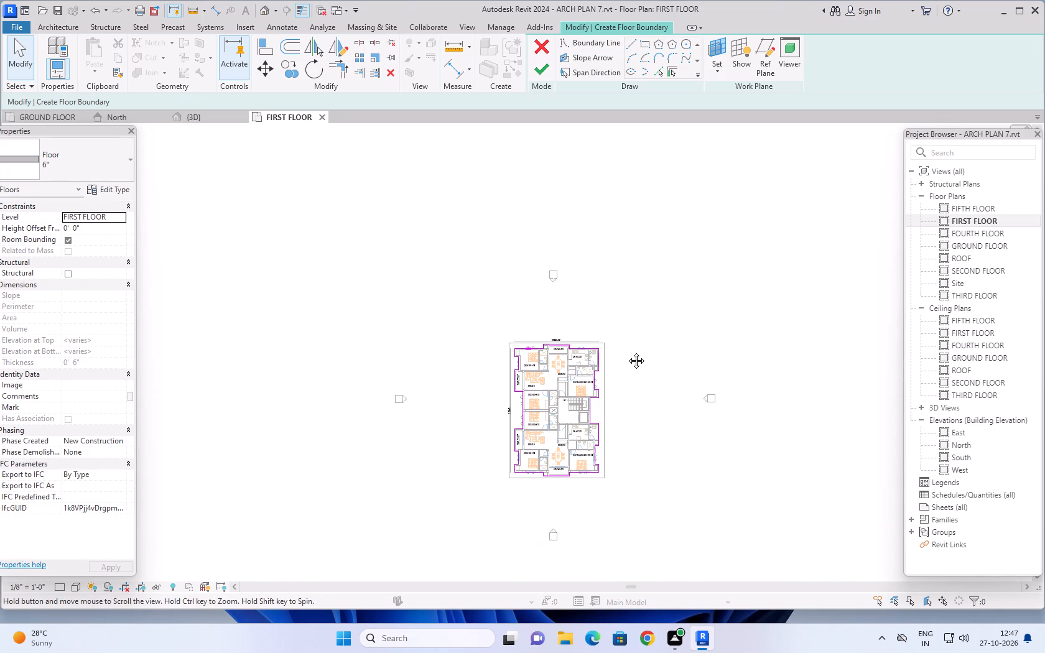
pyautogui.moveTo(627, 351); pyautogui.dragTo(627, 348, button='middle')
pyautogui.scroll(3, 623, 474)
pyautogui.moveTo(634, 374); pyautogui.dragTo(628, 421, button='middle')
pyautogui.press('Escape')
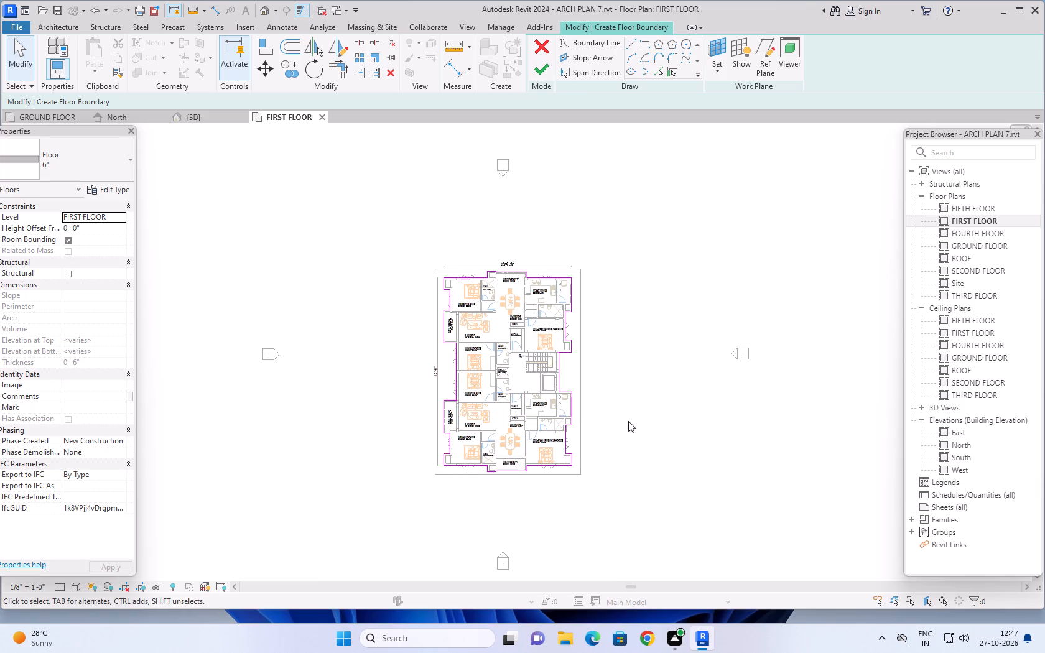
pyautogui.press('Escape')
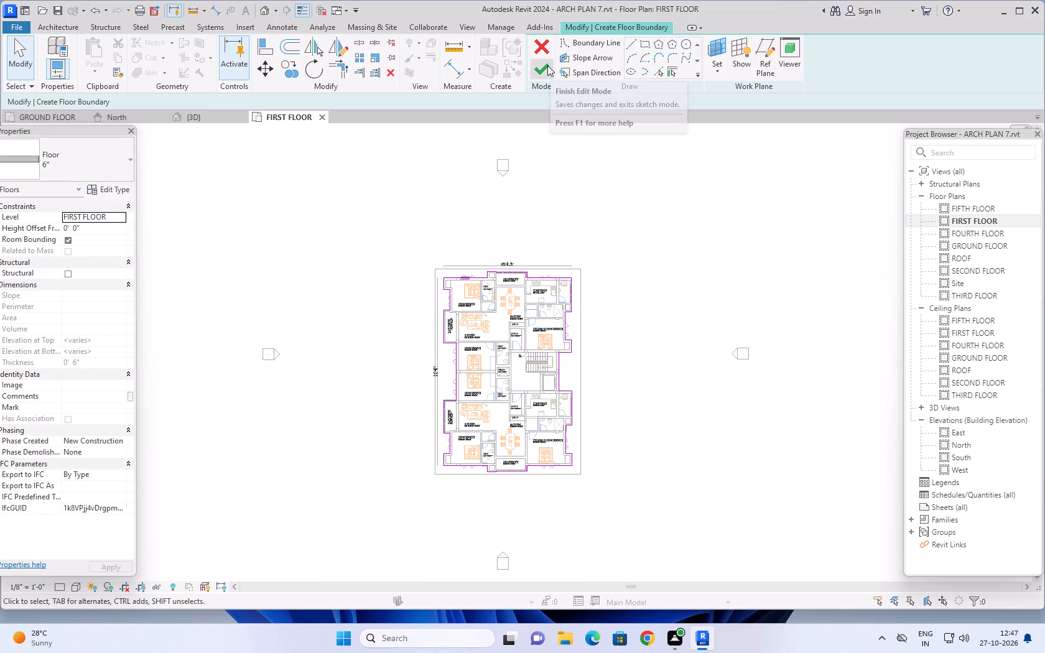
pyautogui.click(547, 65)
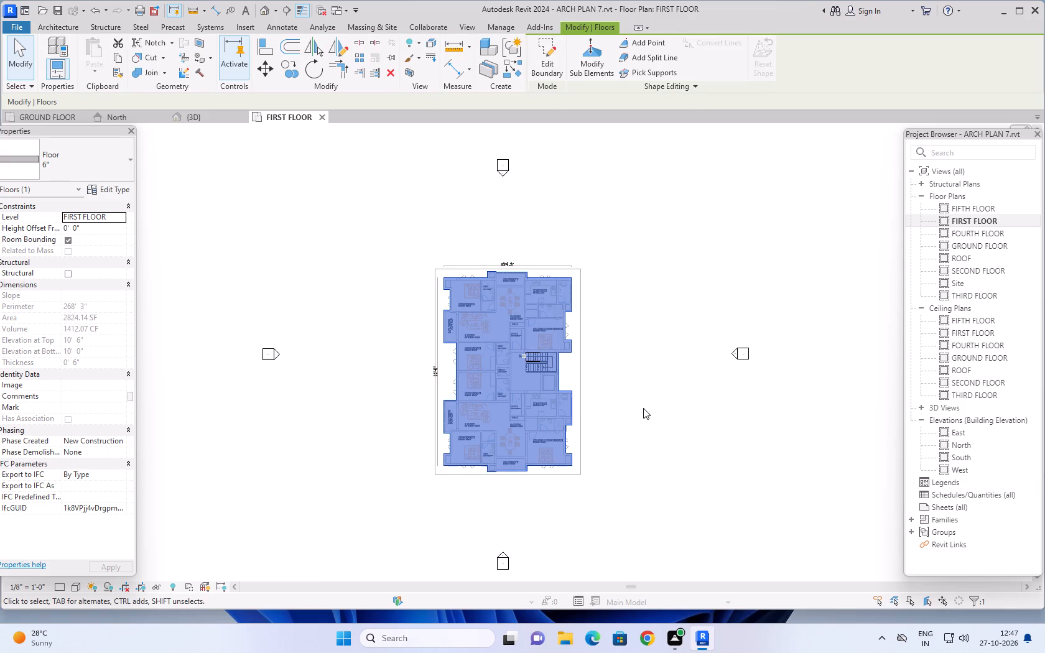
pyautogui.moveTo(643, 409); pyautogui.dragTo(652, 381, button='middle')
pyautogui.scroll(1, 652, 381)
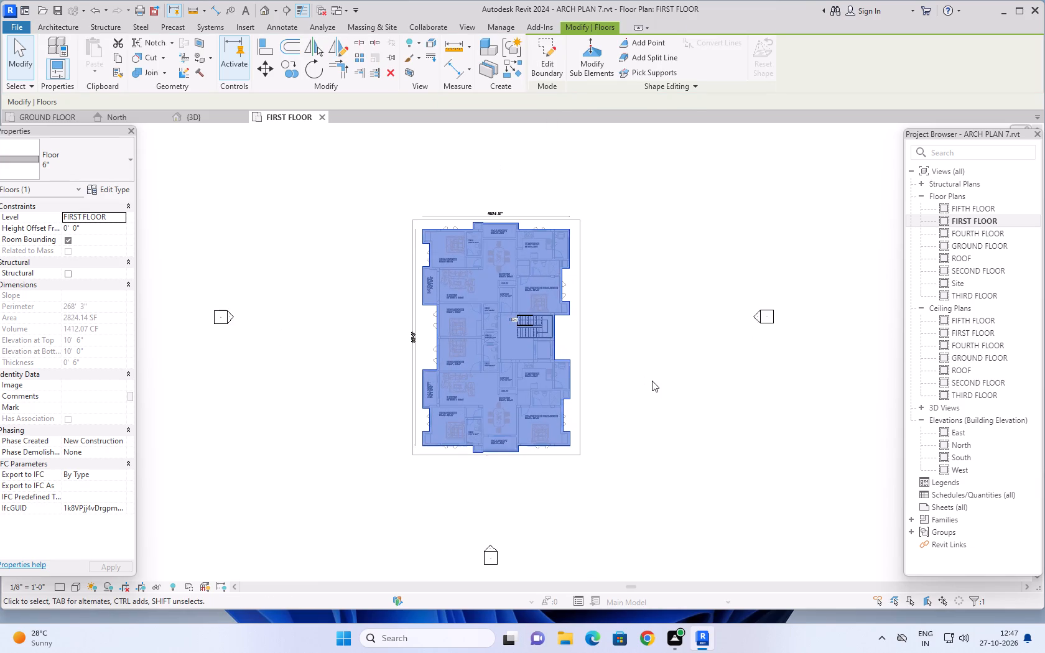
pyautogui.scroll(2, 652, 381)
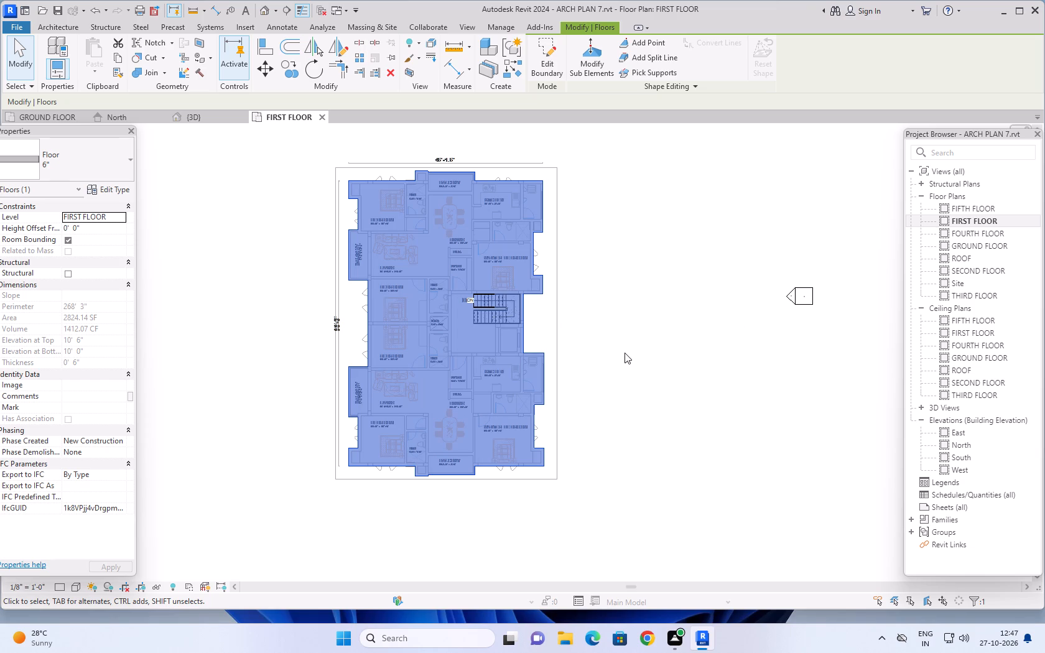
pyautogui.moveTo(605, 329); pyautogui.dragTo(627, 340, button='middle')
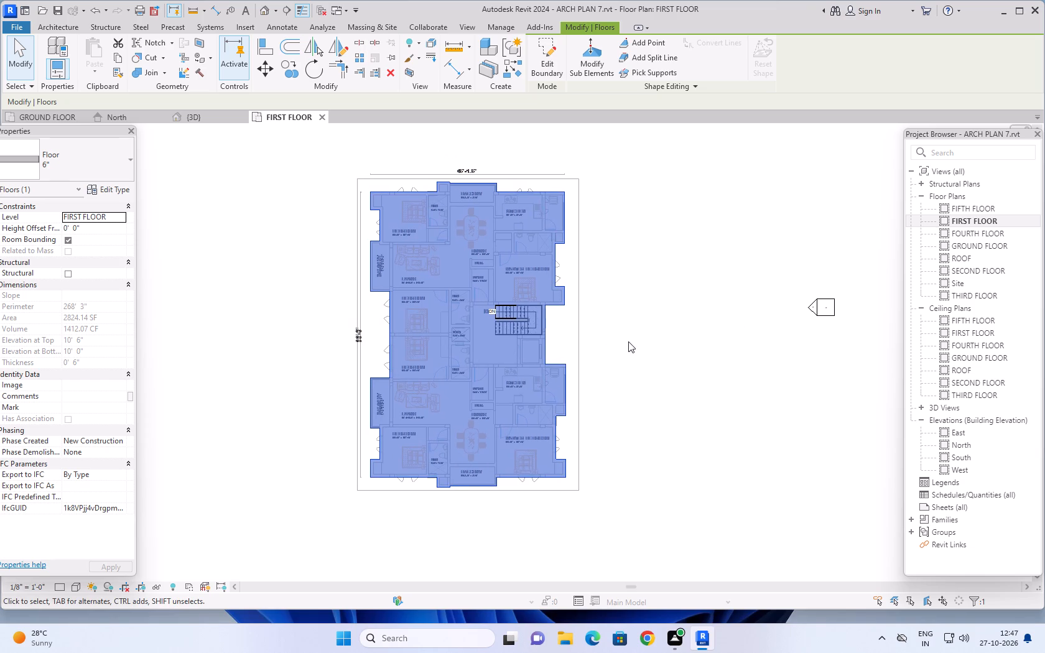
pyautogui.scroll(1, 632, 335)
pyautogui.moveTo(633, 331); pyautogui.dragTo(674, 336, button='middle')
pyautogui.scroll(4, 522, 327)
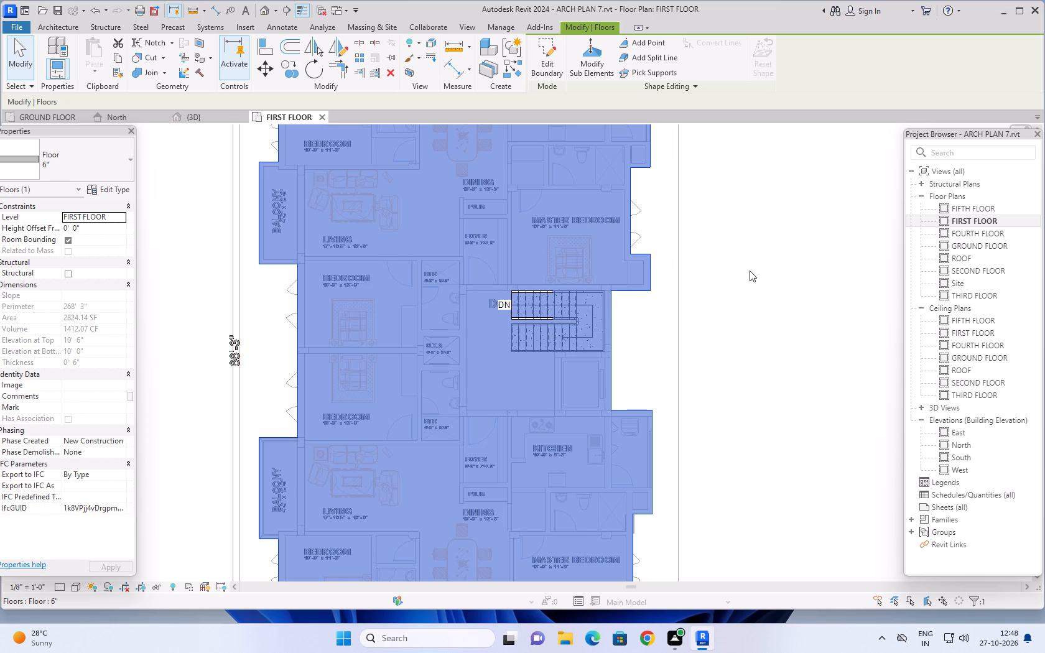
pyautogui.click(727, 223)
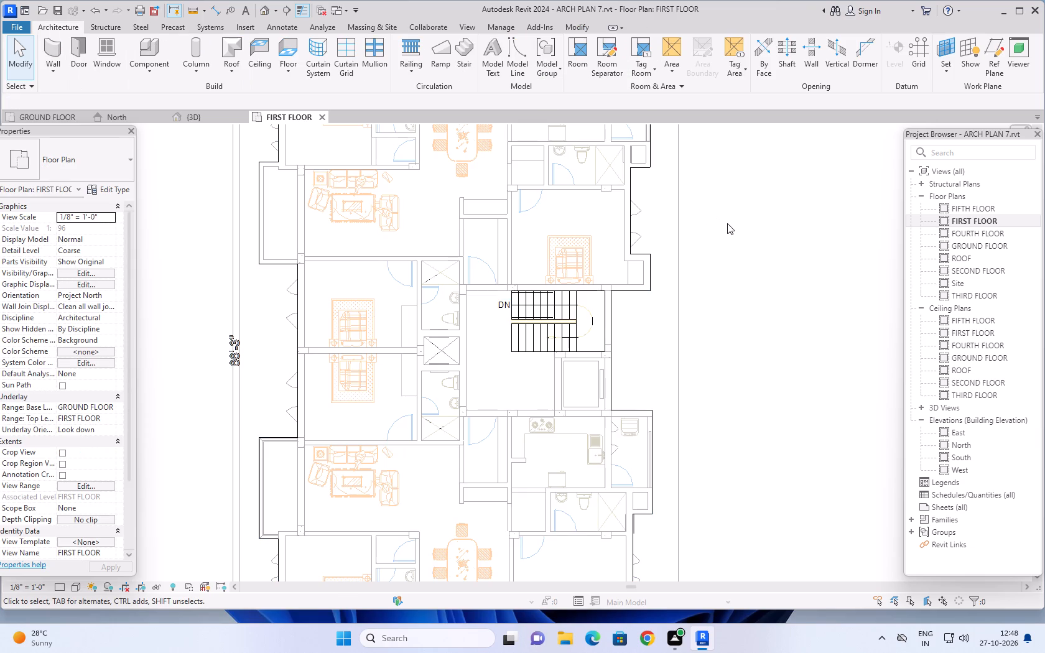
# Examine the first-floor plan around the staircase, lift shaft, toilets and open shaft within the new slab.
pyautogui.scroll(-6, 727, 223)
pyautogui.moveTo(729, 243); pyautogui.dragTo(691, 277, button='middle')
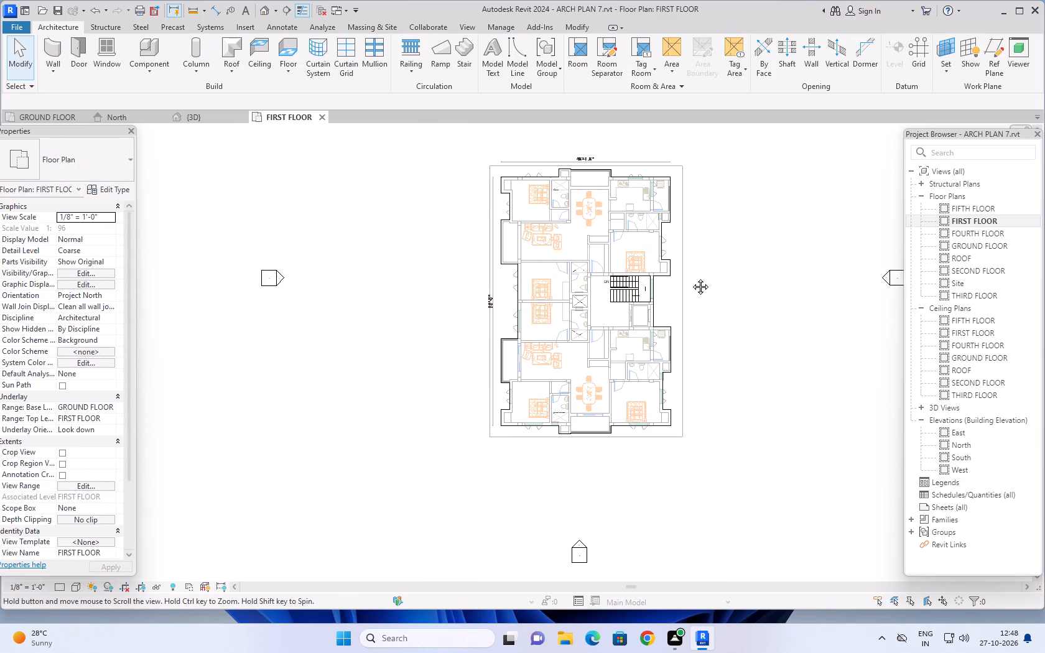
pyautogui.moveTo(691, 277); pyautogui.dragTo(684, 279, button='middle')
pyautogui.scroll(1, 684, 279)
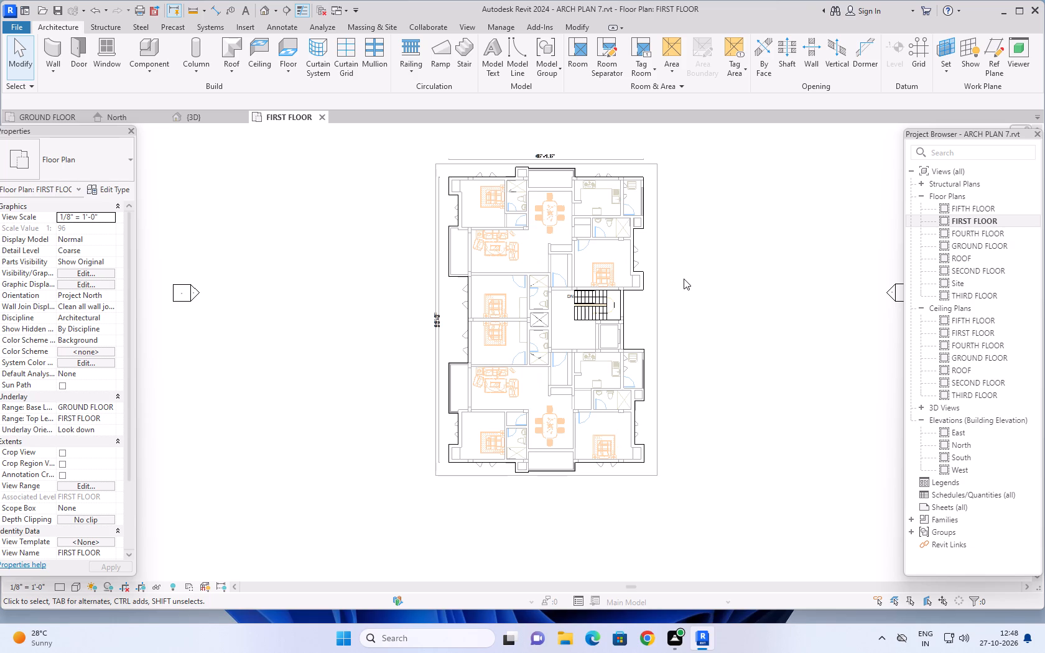
pyautogui.scroll(8, 534, 310)
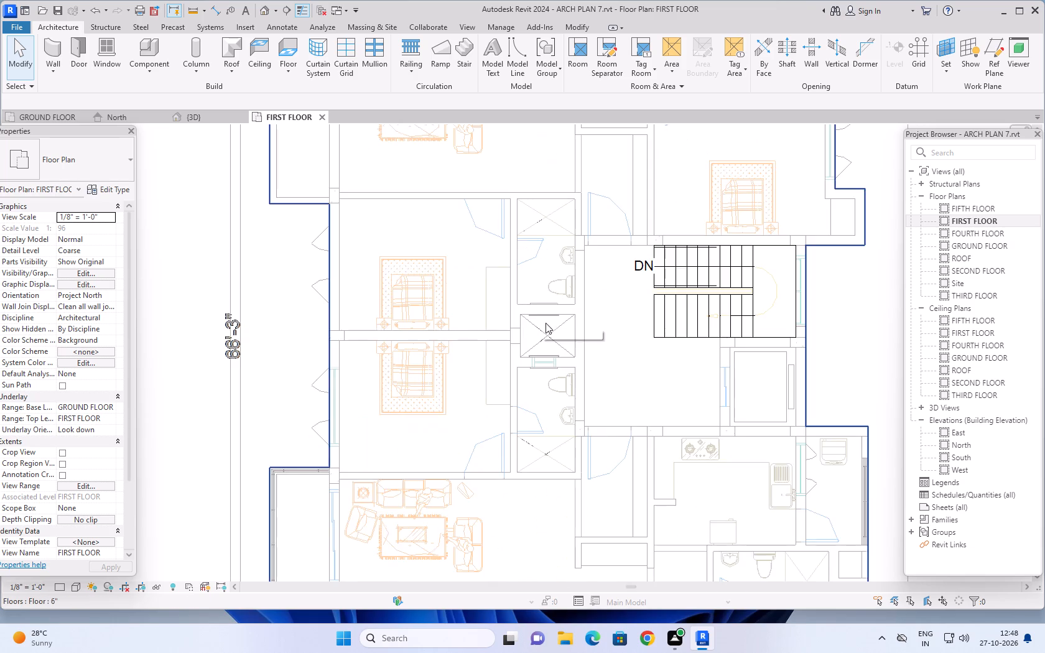
pyautogui.scroll(2, 546, 323)
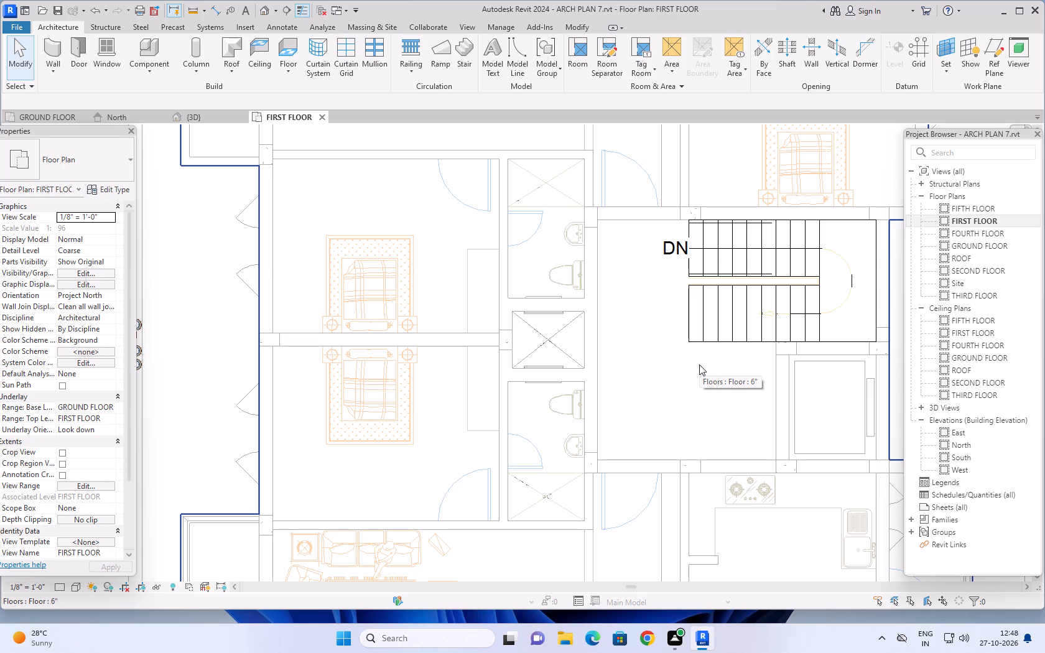
pyautogui.scroll(-2, 717, 307)
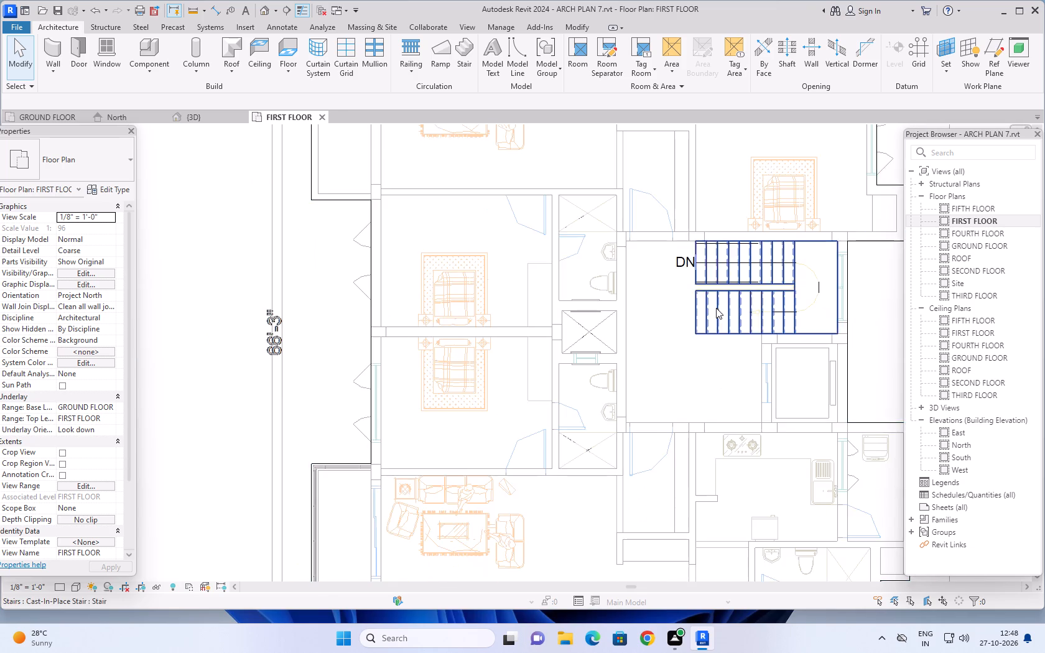
pyautogui.scroll(-11, 716, 308)
pyautogui.moveTo(818, 316); pyautogui.dragTo(795, 302, button='middle')
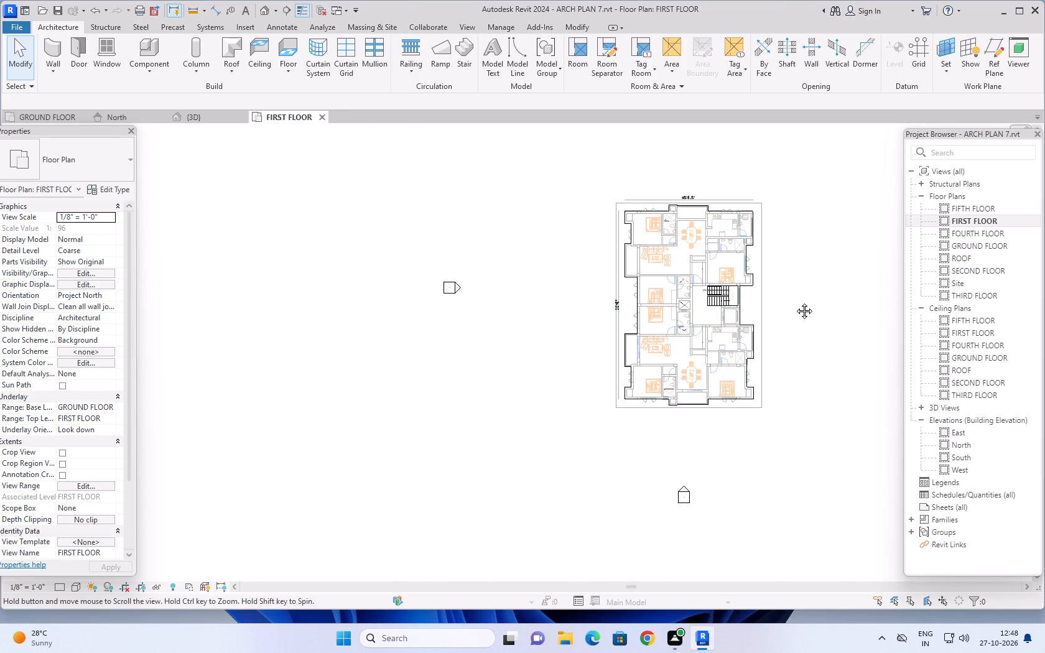
pyautogui.moveTo(795, 302); pyautogui.dragTo(759, 323, button='middle')
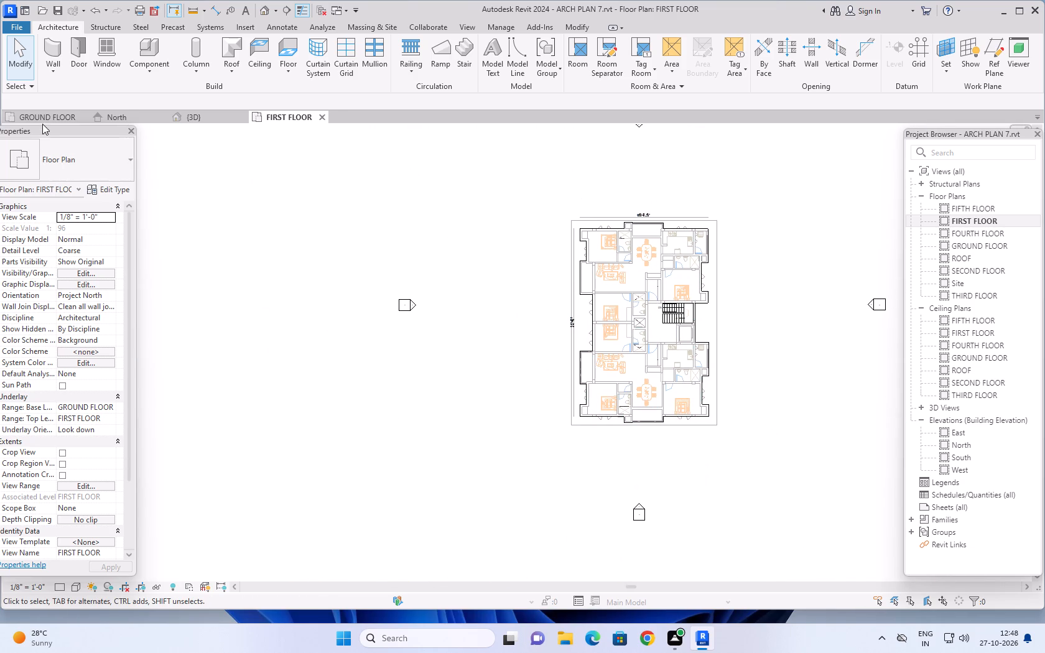
# Open the GROUND FLOOR plan and examine the staircase, lift and O.T.S. area and the overall layout.
pyautogui.click(42, 119)
pyautogui.moveTo(649, 366); pyautogui.dragTo(707, 300, button='middle')
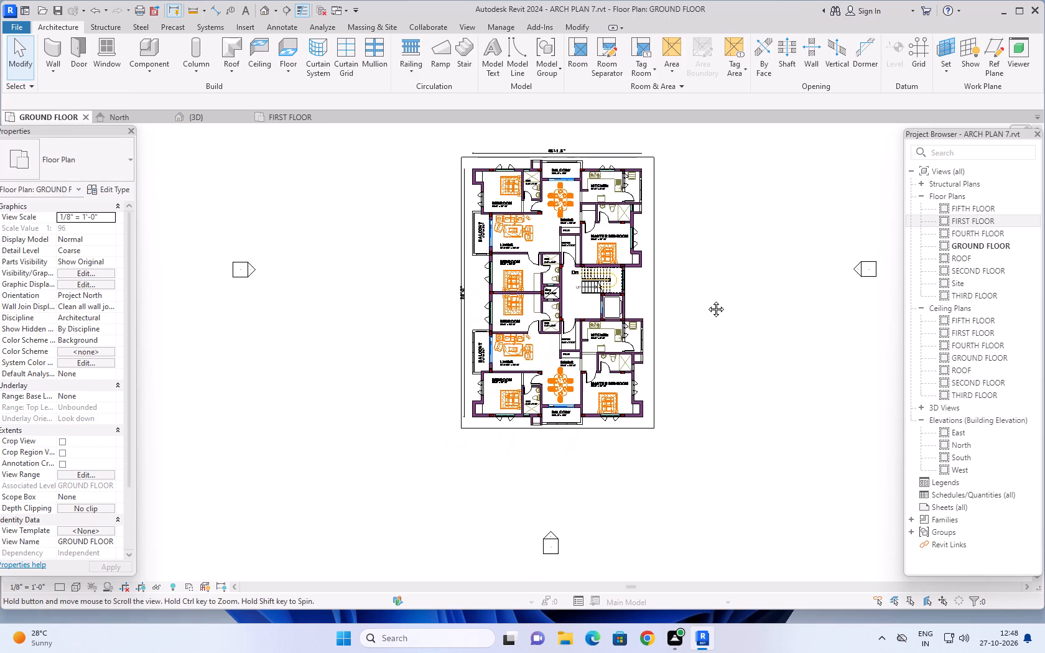
pyautogui.moveTo(707, 300); pyautogui.dragTo(709, 296, button='middle')
pyautogui.scroll(10, 608, 272)
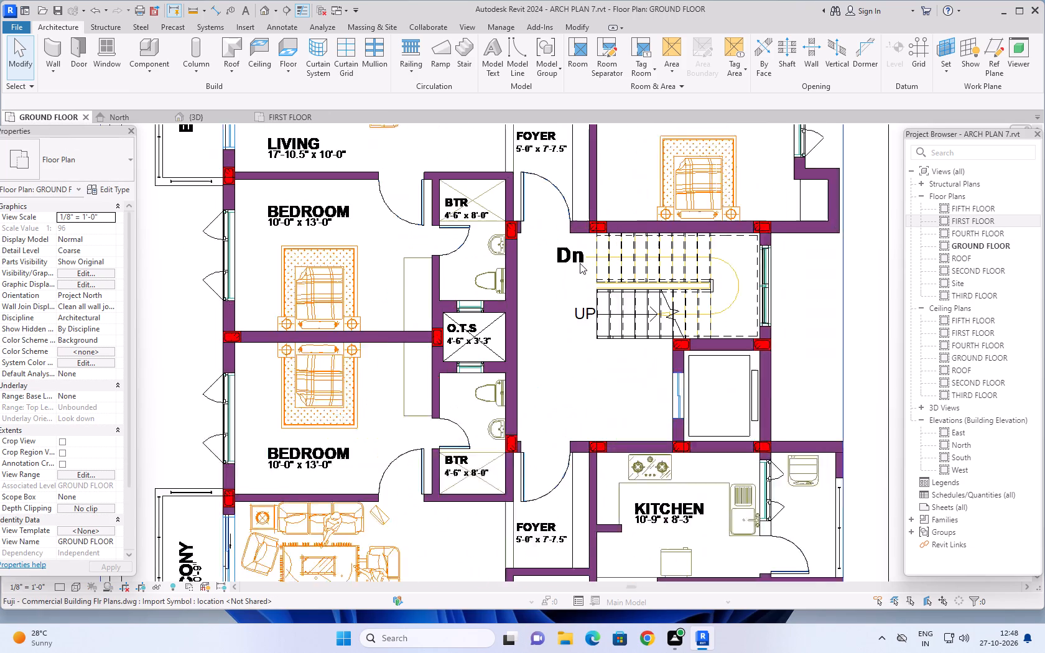
pyautogui.scroll(1, 580, 263)
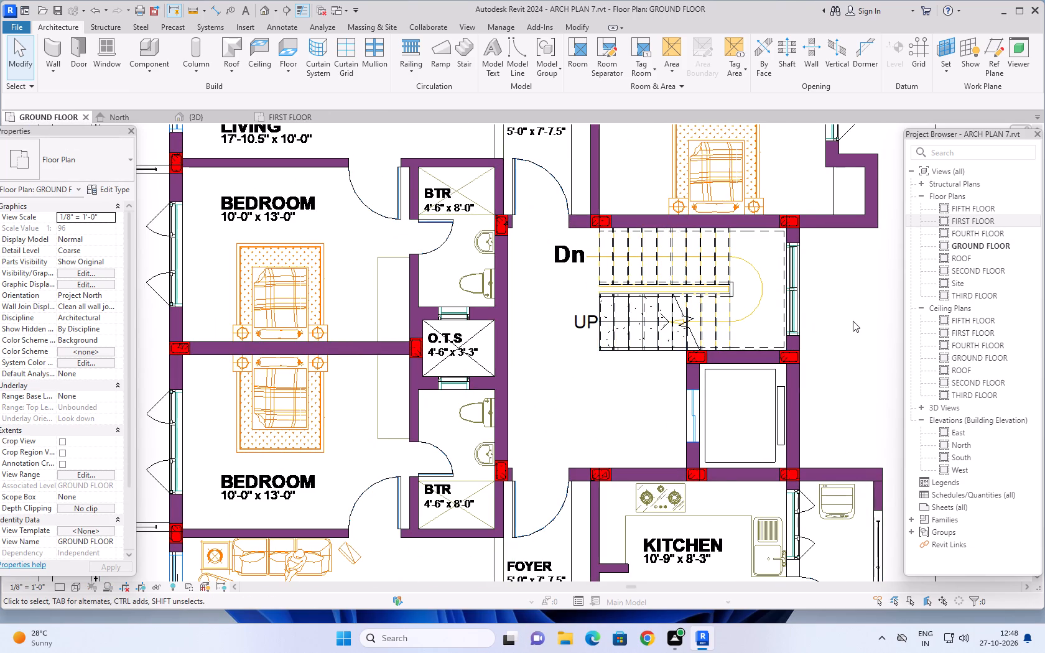
pyautogui.scroll(-4, 853, 321)
pyautogui.moveTo(855, 317); pyautogui.dragTo(832, 292, button='middle')
pyautogui.scroll(1, 832, 292)
pyautogui.scroll(-3, 832, 292)
pyautogui.moveTo(842, 300); pyautogui.dragTo(708, 291, button='middle')
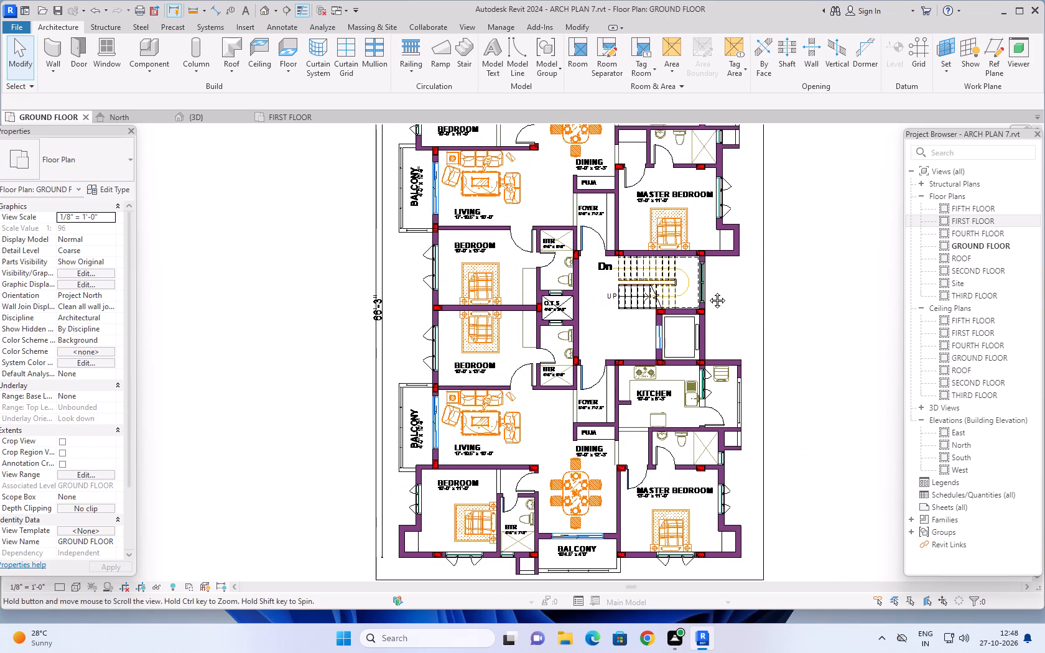
pyautogui.moveTo(708, 291); pyautogui.dragTo(695, 262, button='middle')
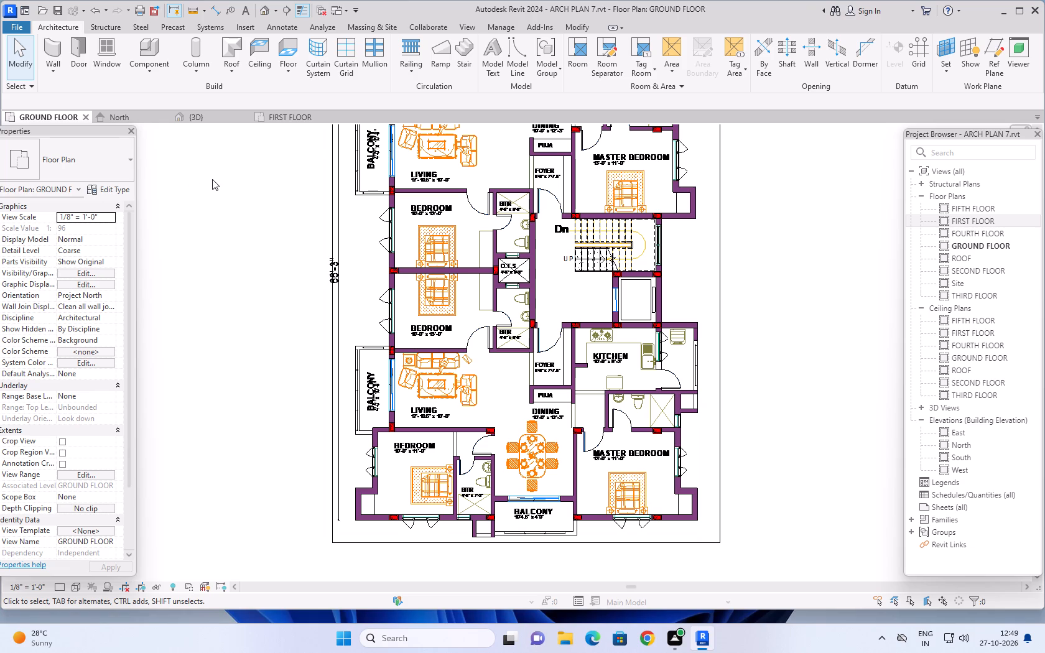
pyautogui.scroll(-2, 735, 246)
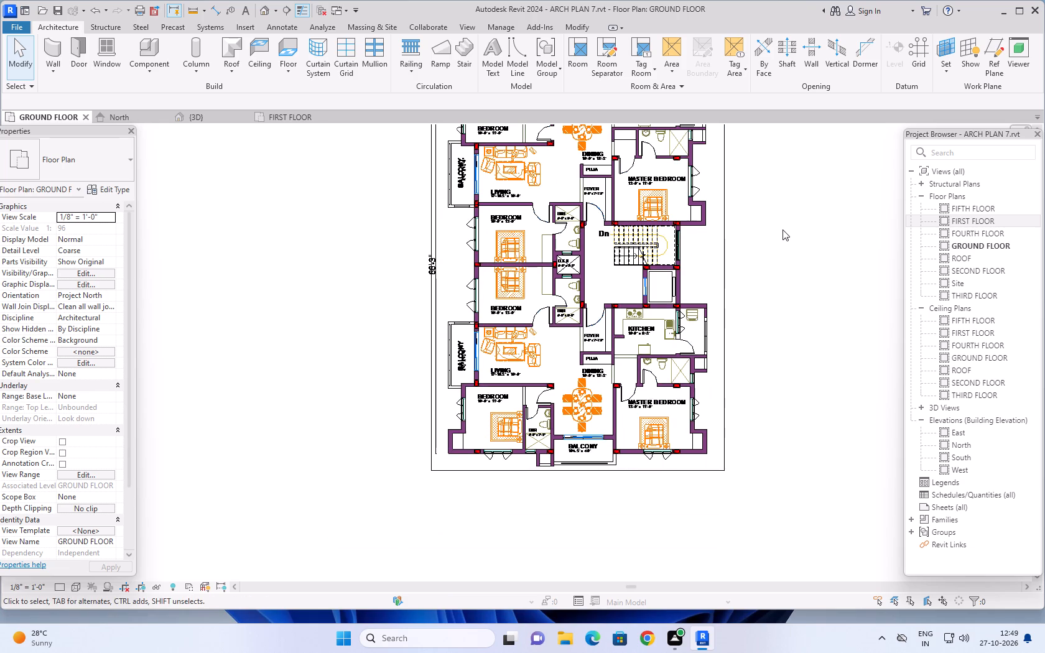
pyautogui.moveTo(776, 233); pyautogui.dragTo(751, 271, button='middle')
pyautogui.scroll(1, 751, 271)
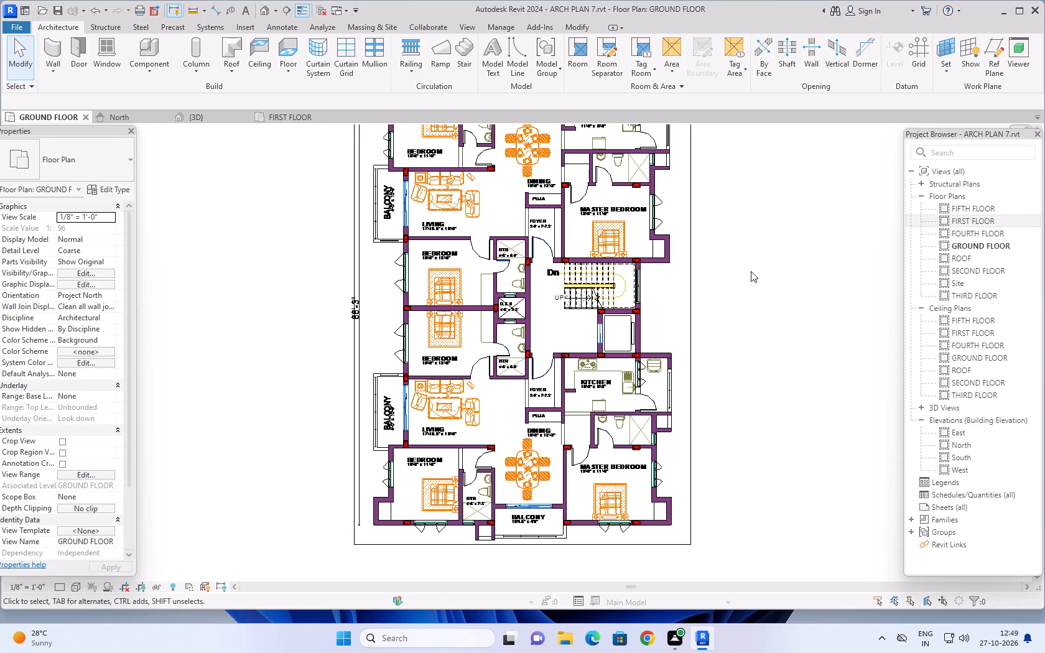
pyautogui.scroll(-2, 751, 271)
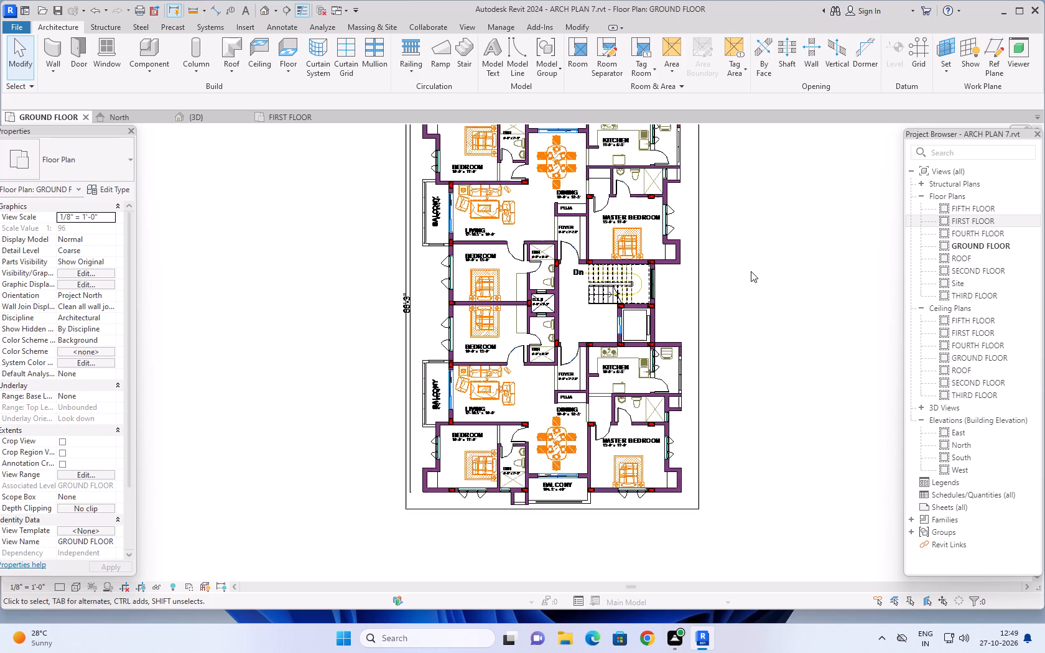
pyautogui.moveTo(762, 247); pyautogui.dragTo(753, 280, button='middle')
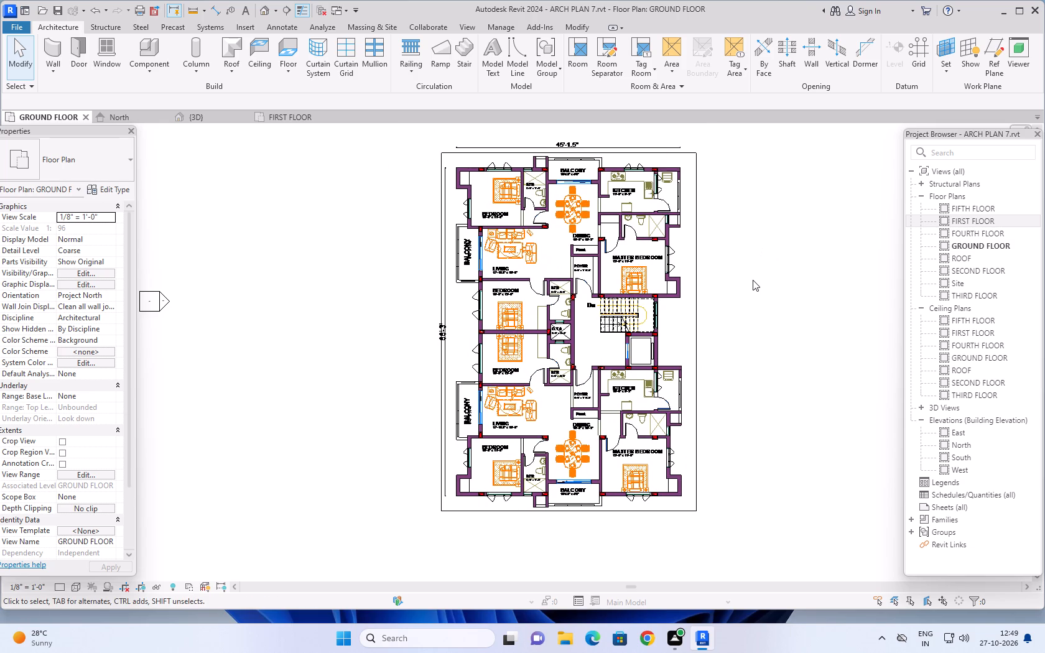
pyautogui.moveTo(761, 268); pyautogui.dragTo(733, 288, button='middle')
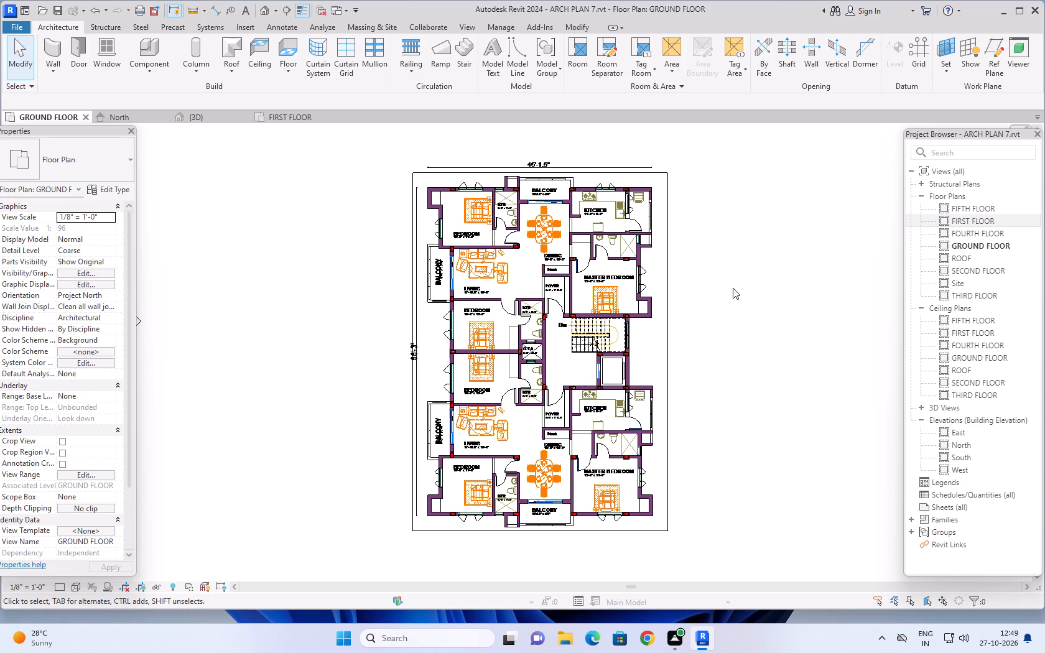
# Switch to Chrome, search for "lift door revit family", and browse the Elevator Doorway page on Library Revit with its related models.
pyautogui.click(645, 640)
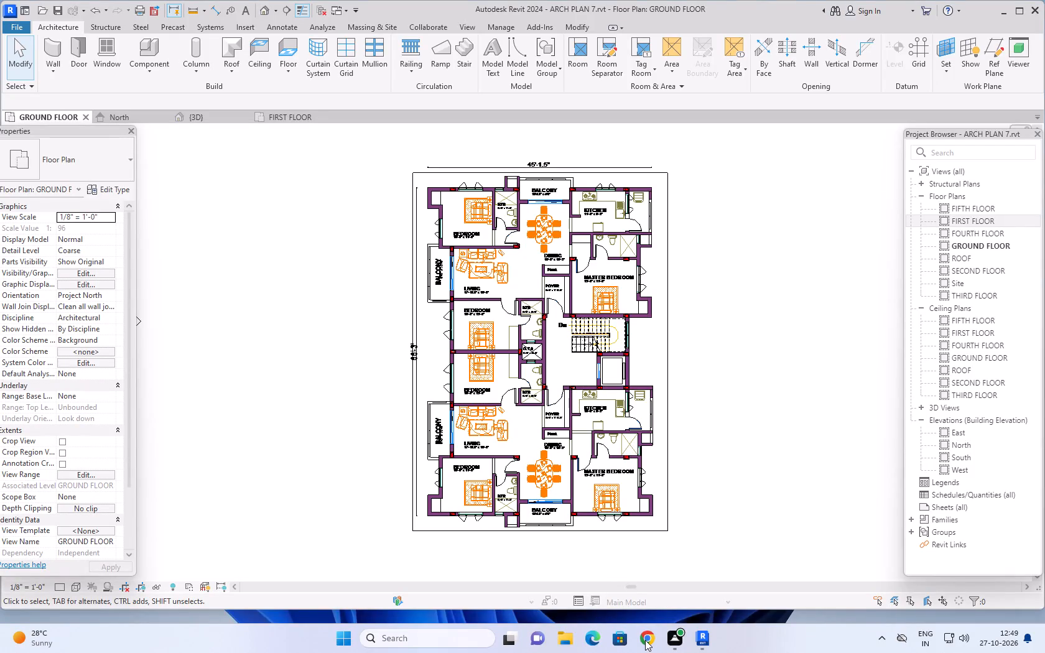
pyautogui.click(645, 640)
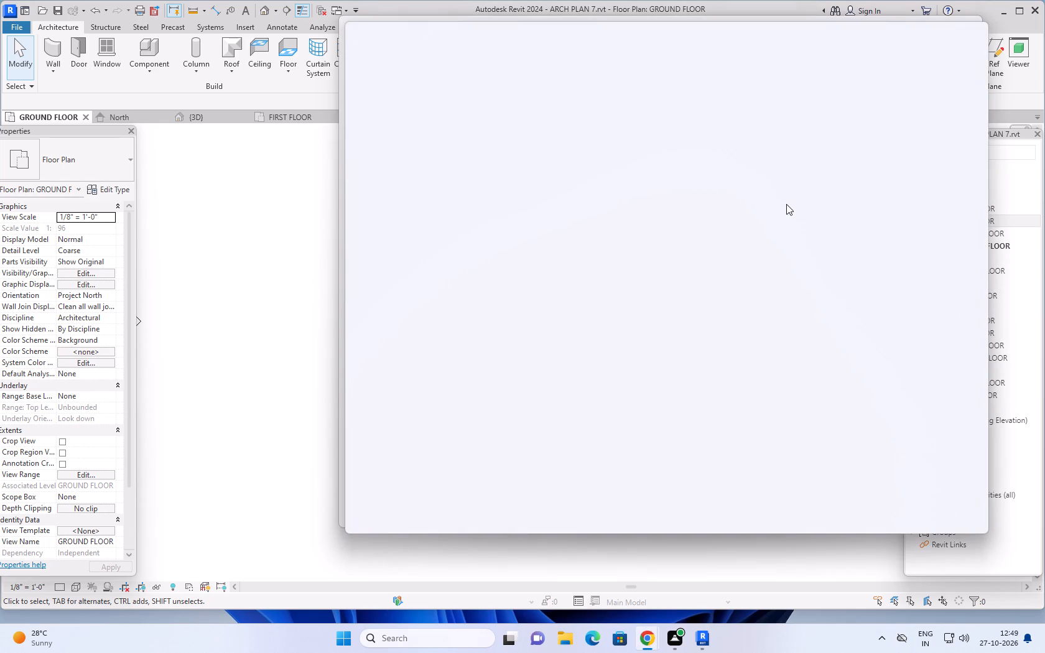
pyautogui.click(612, 262)
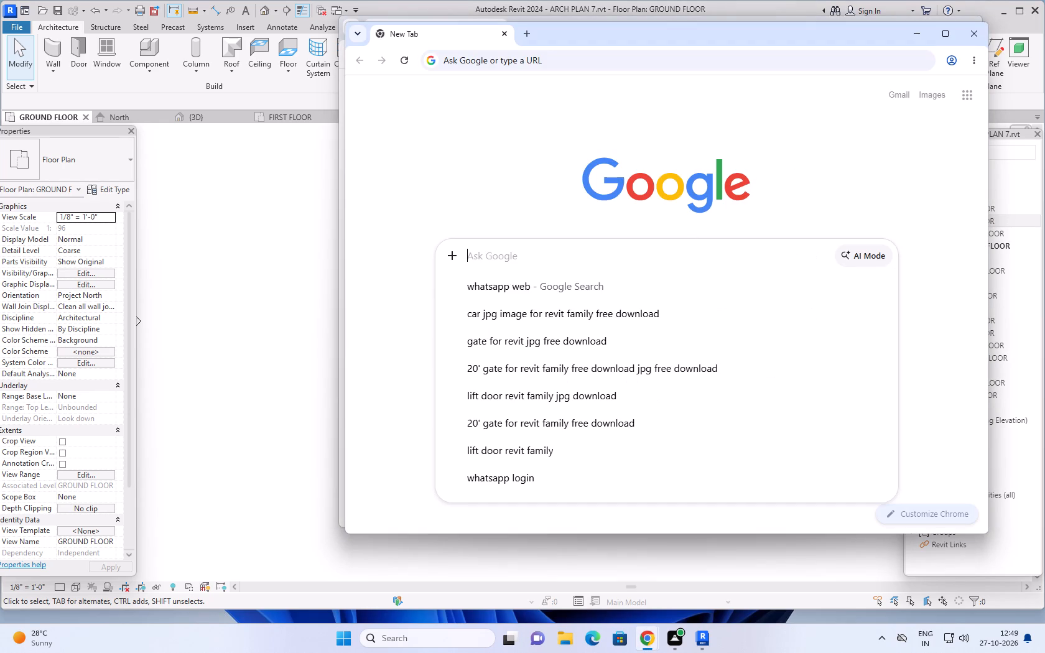
pyautogui.scroll(-2, 532, 405)
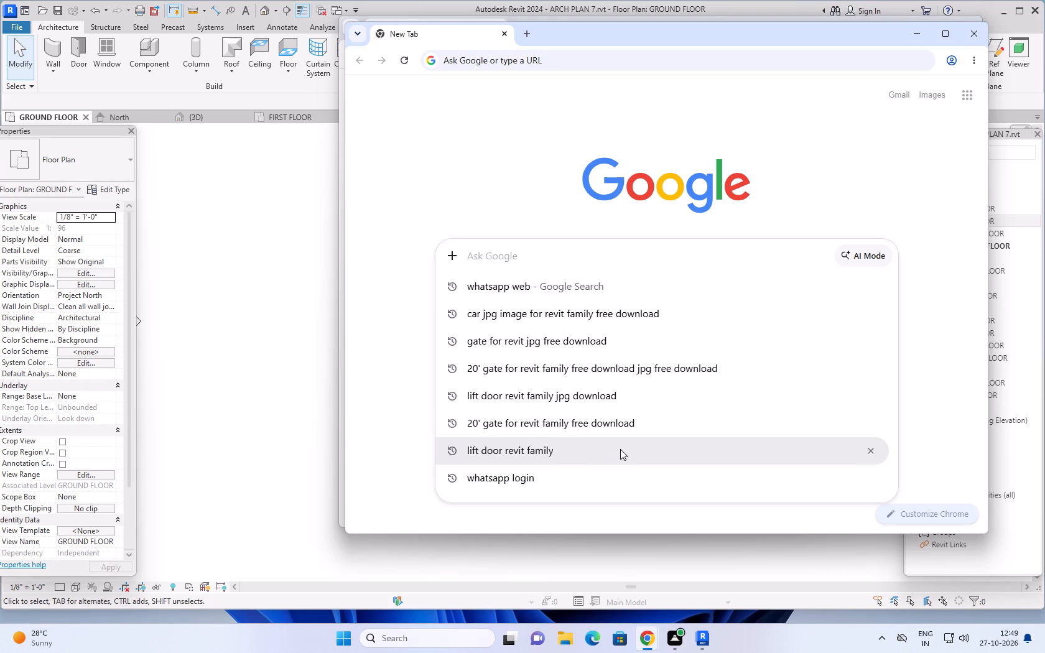
pyautogui.scroll(-1, 620, 453)
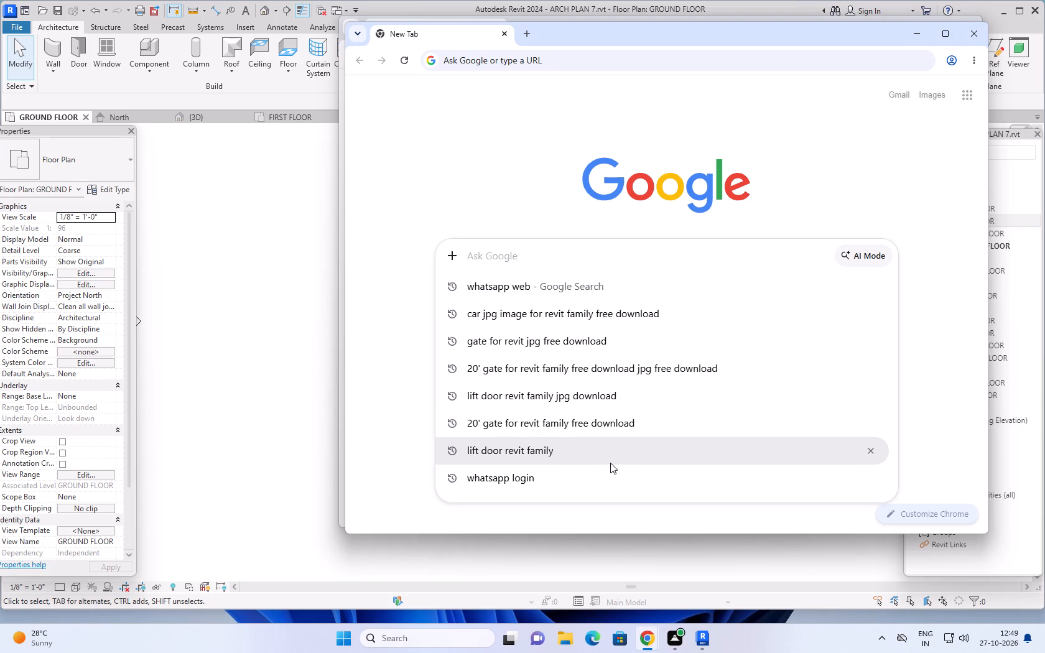
pyautogui.click(606, 456)
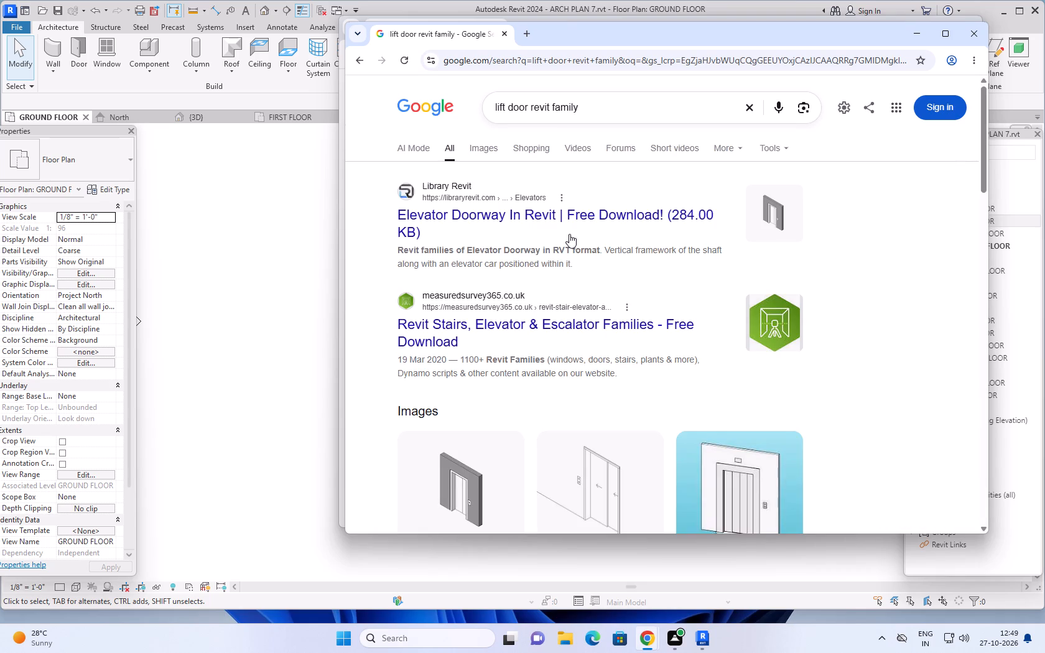
pyautogui.click(601, 220)
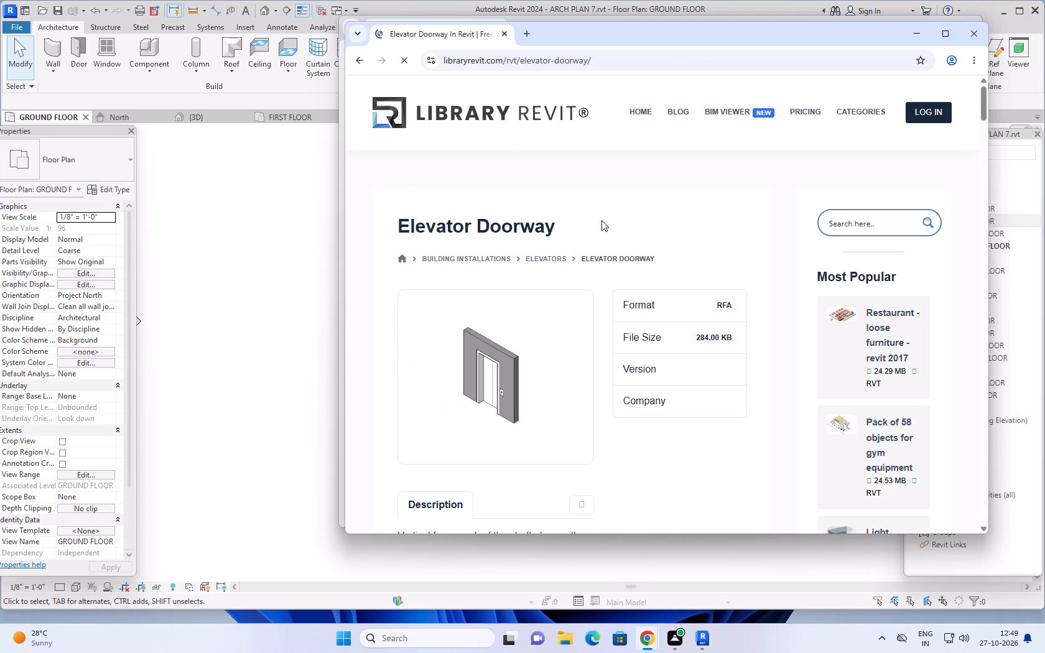
pyautogui.scroll(-13, 539, 366)
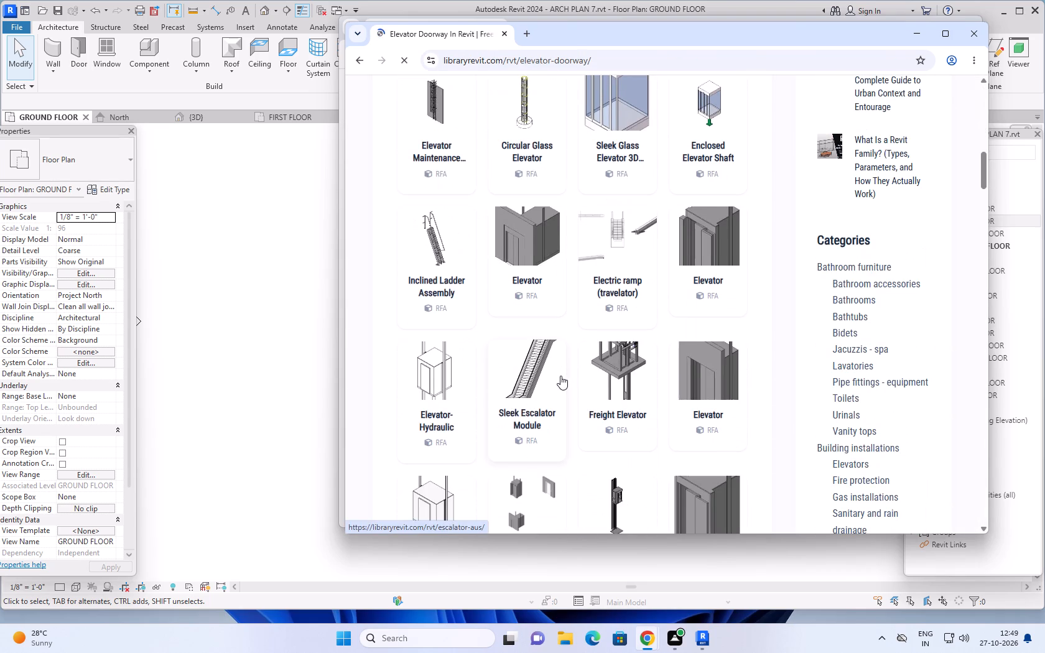
# Open the related Enclosed Elevator Shaft page, examine its preview and download section, and close that browser window.
pyautogui.scroll(3, 591, 301)
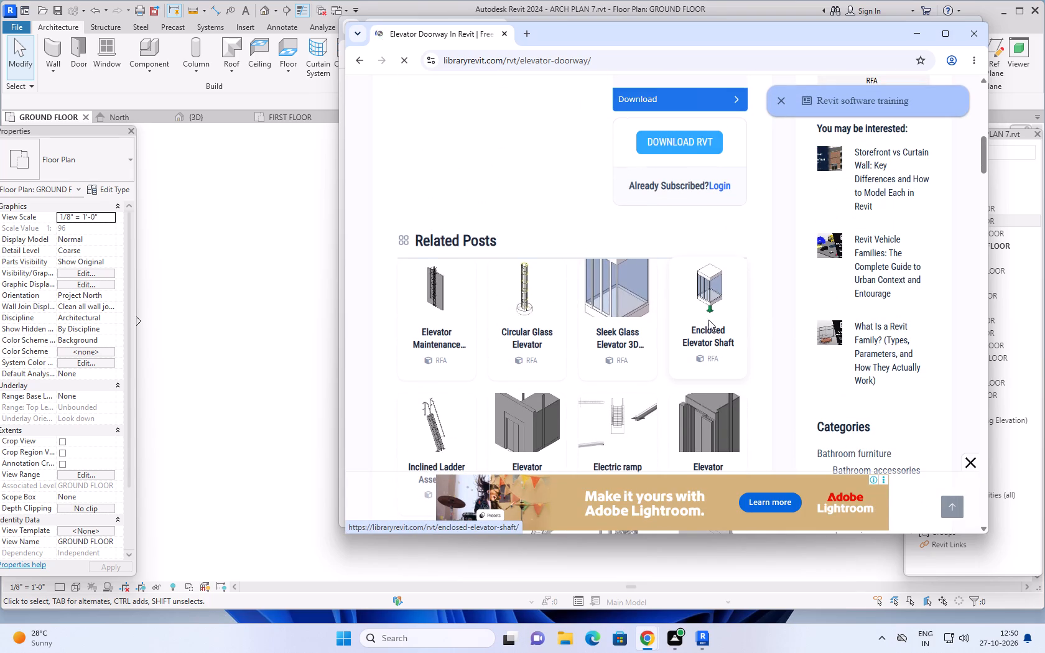
pyautogui.click(699, 359)
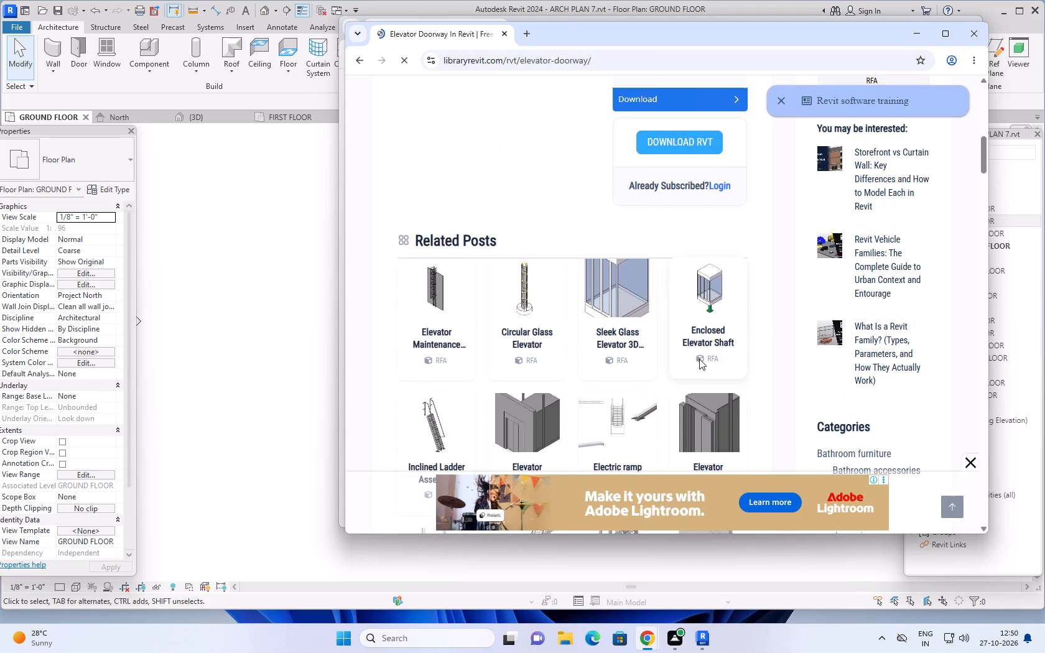
pyautogui.click(705, 296)
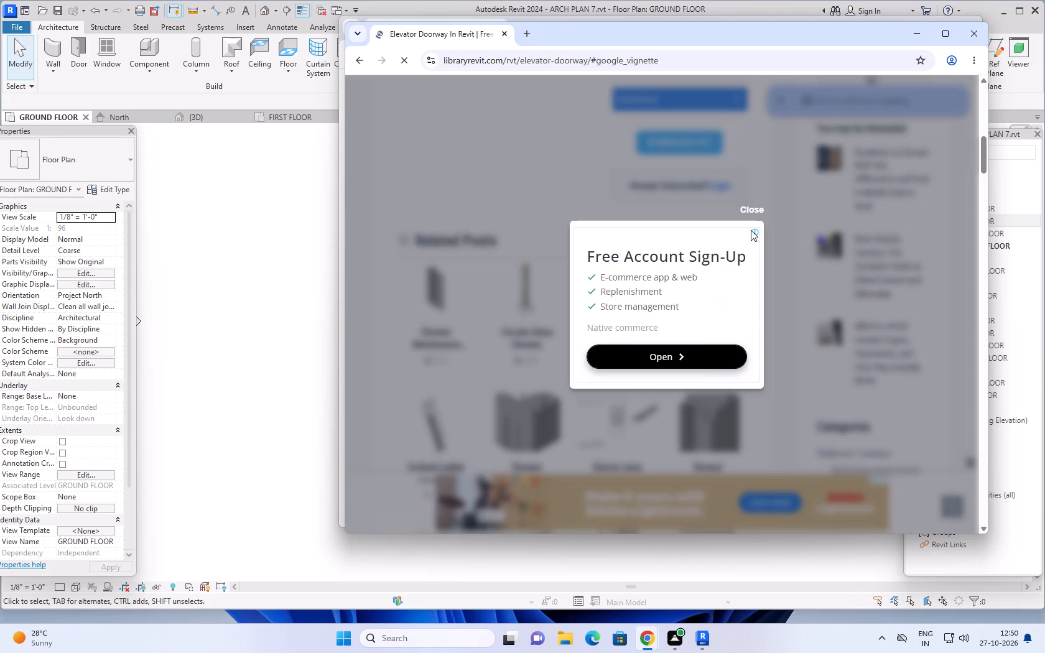
pyautogui.click(758, 208)
pyautogui.scroll(-2, 536, 366)
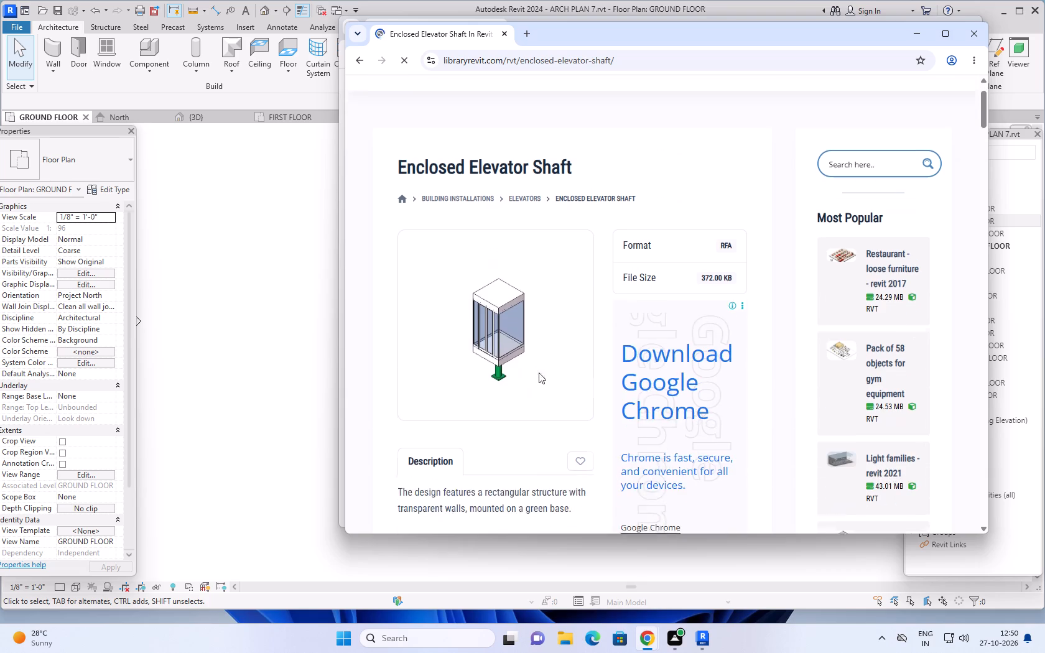
pyautogui.scroll(-5, 546, 377)
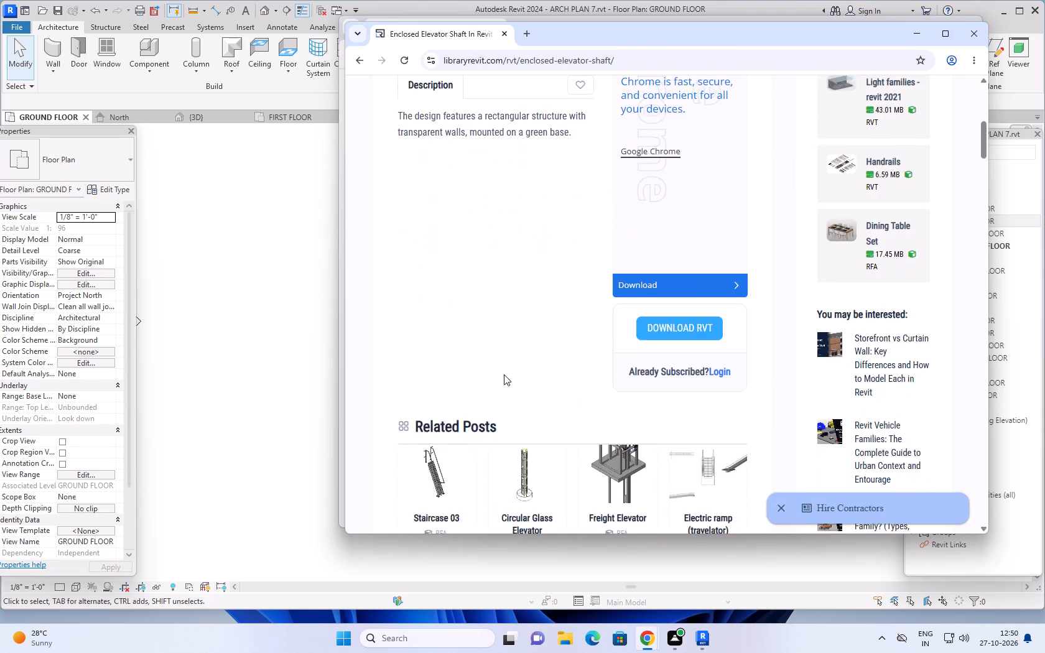
pyautogui.scroll(-2, 504, 374)
pyautogui.scroll(7, 521, 356)
pyautogui.scroll(4, 731, 208)
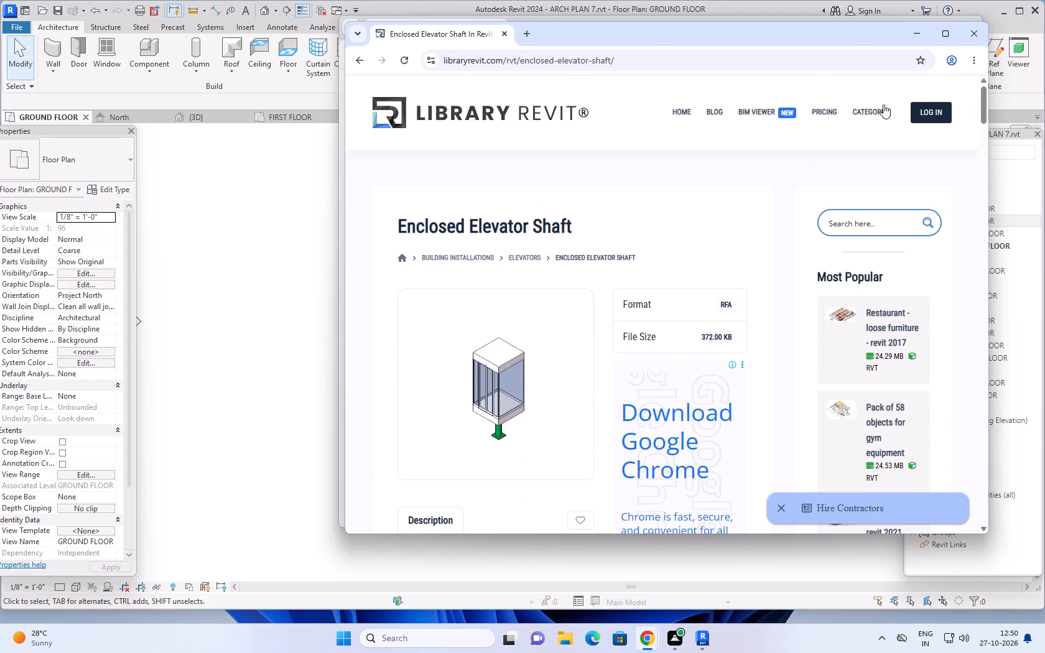
pyautogui.click(974, 34)
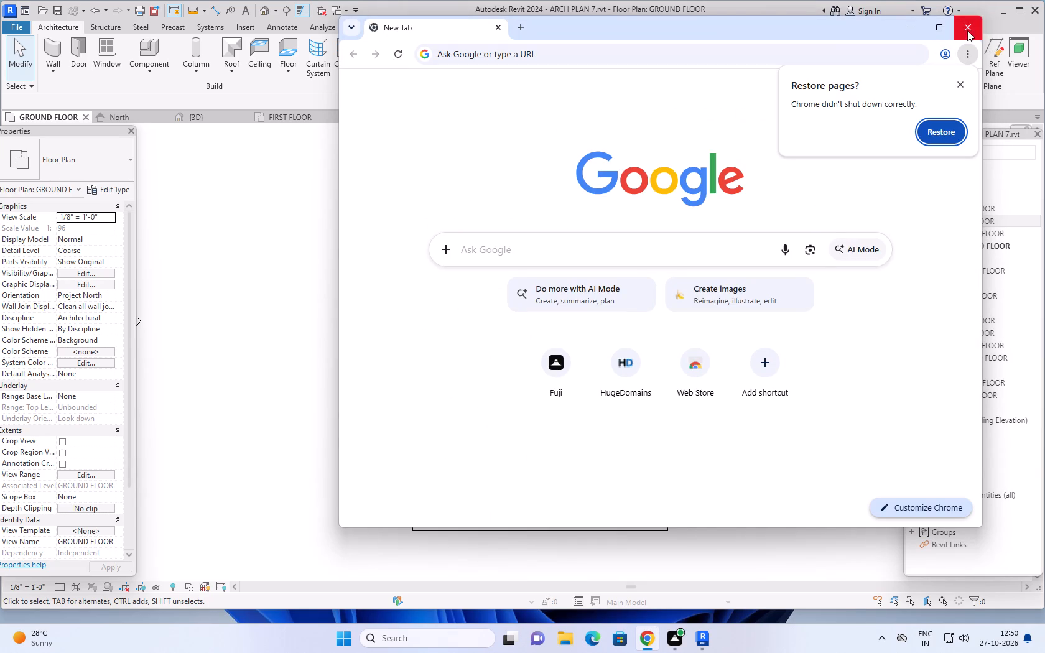
# Search Google for "lift door jpeg revit family free download".
pyautogui.click(618, 250)
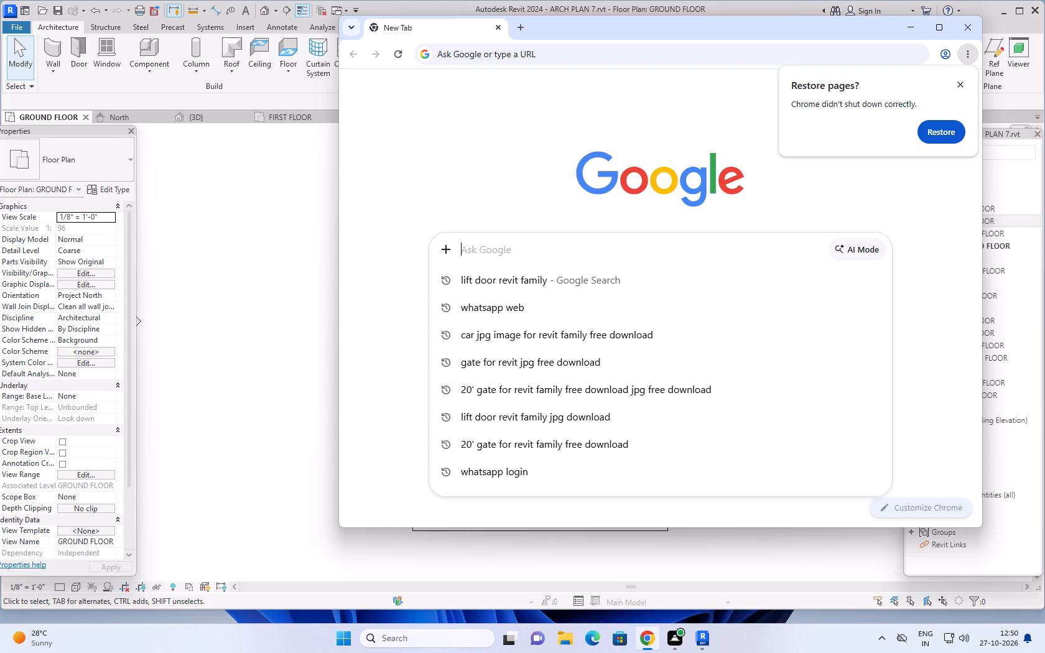
pyautogui.write('LIFT DOOR')
pyautogui.press('space')
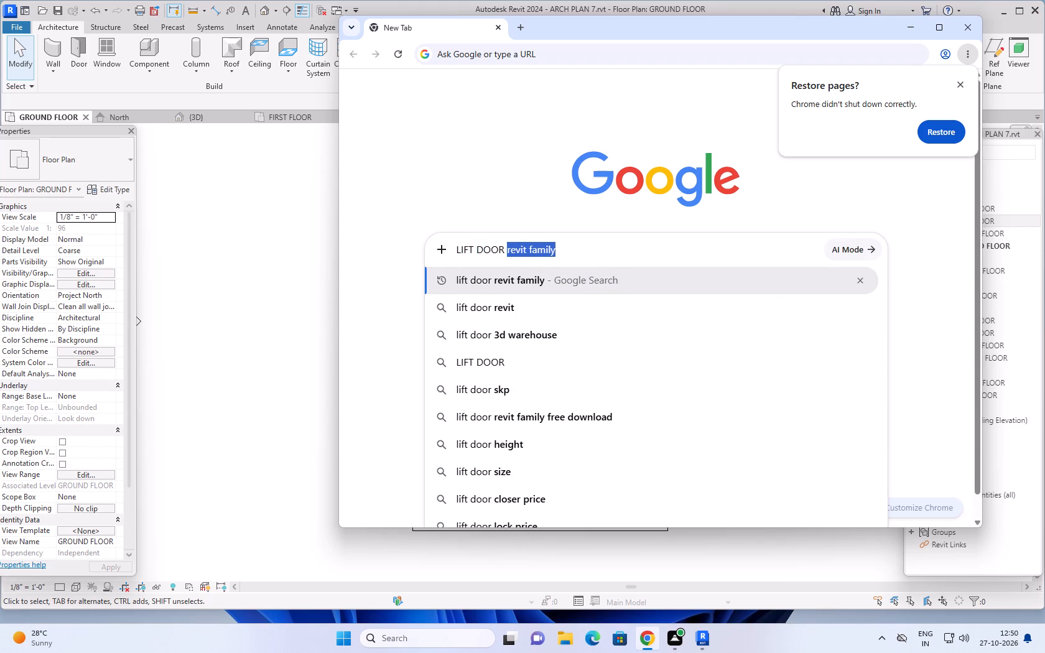
pyautogui.write('JP')
pyautogui.press('e')
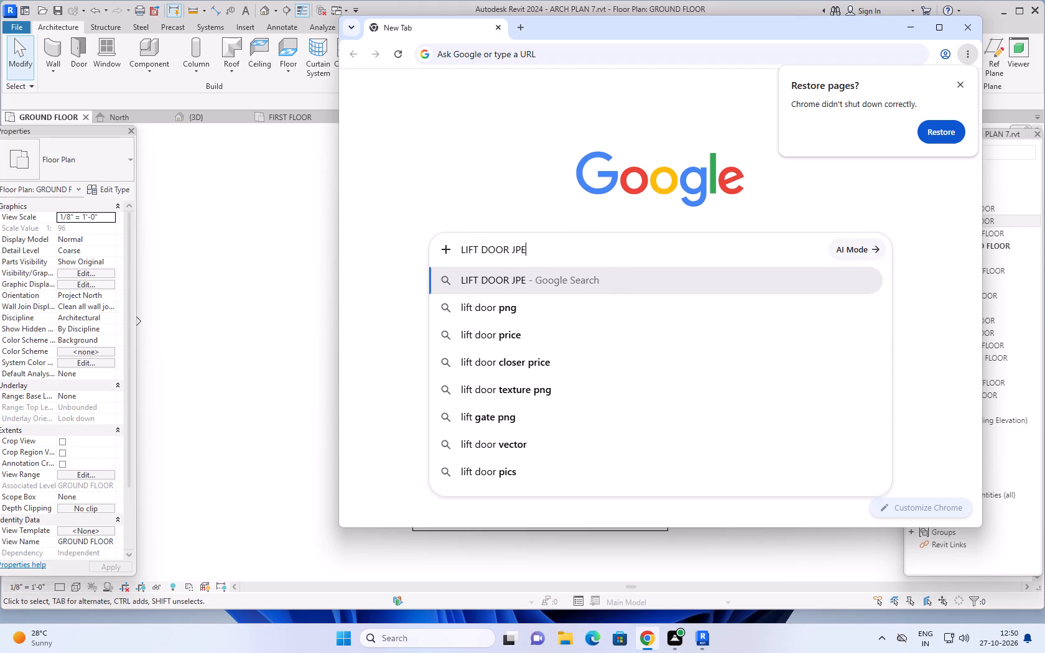
pyautogui.write('G')
pyautogui.press('space')
pyautogui.write('REVIT')
pyautogui.press('space')
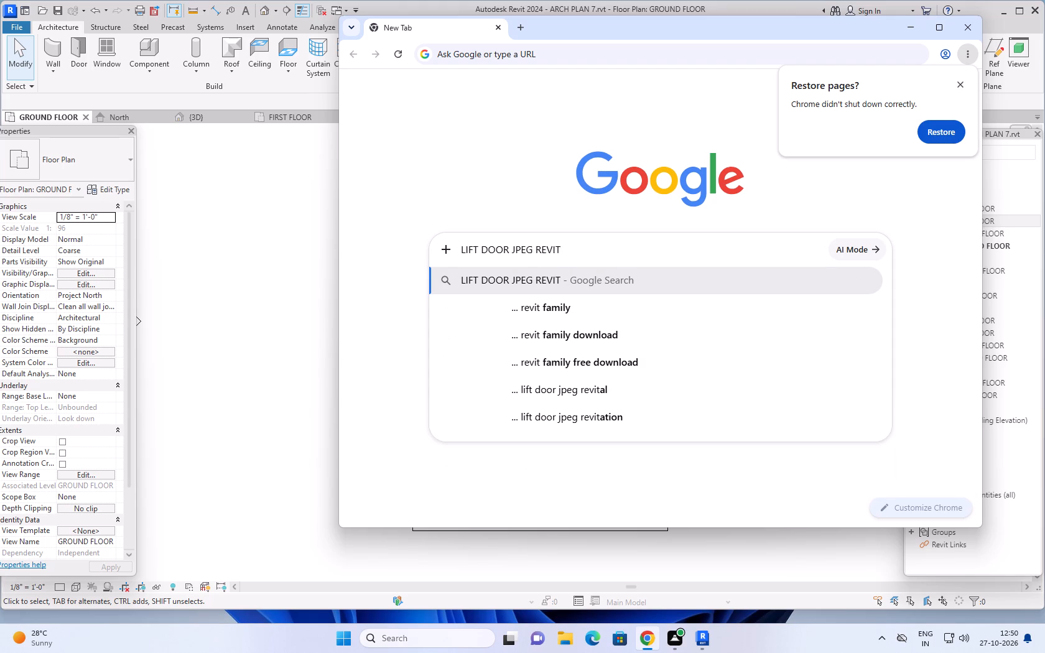
pyautogui.click(639, 358)
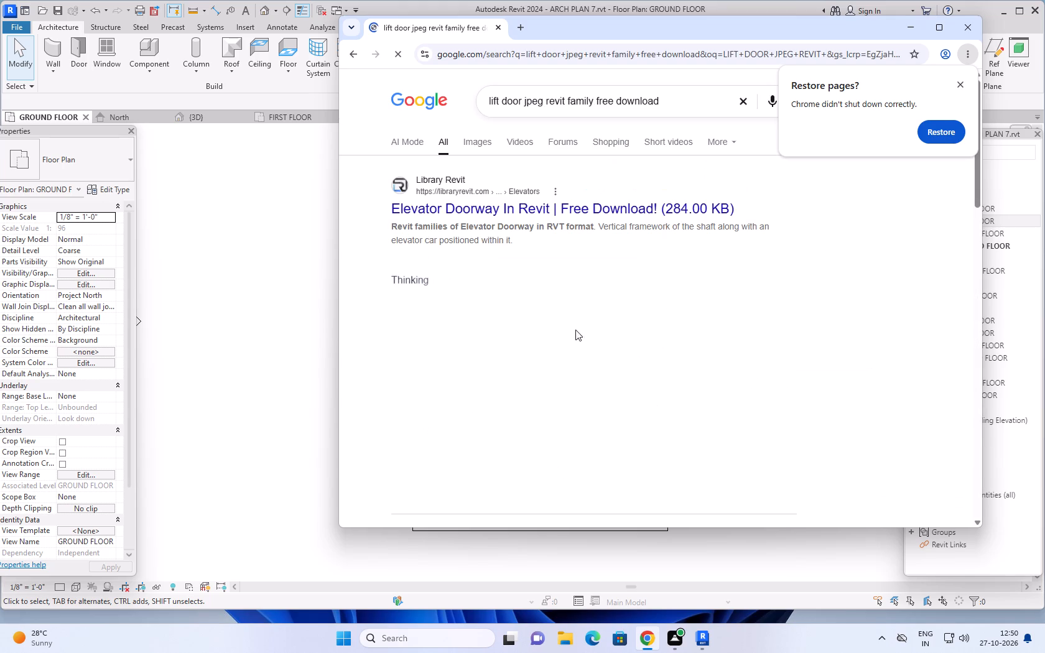
# Open the Elevator Doorway result from Library Revit and look through its related elevator models.
pyautogui.click(506, 203)
pyautogui.scroll(-9, 527, 302)
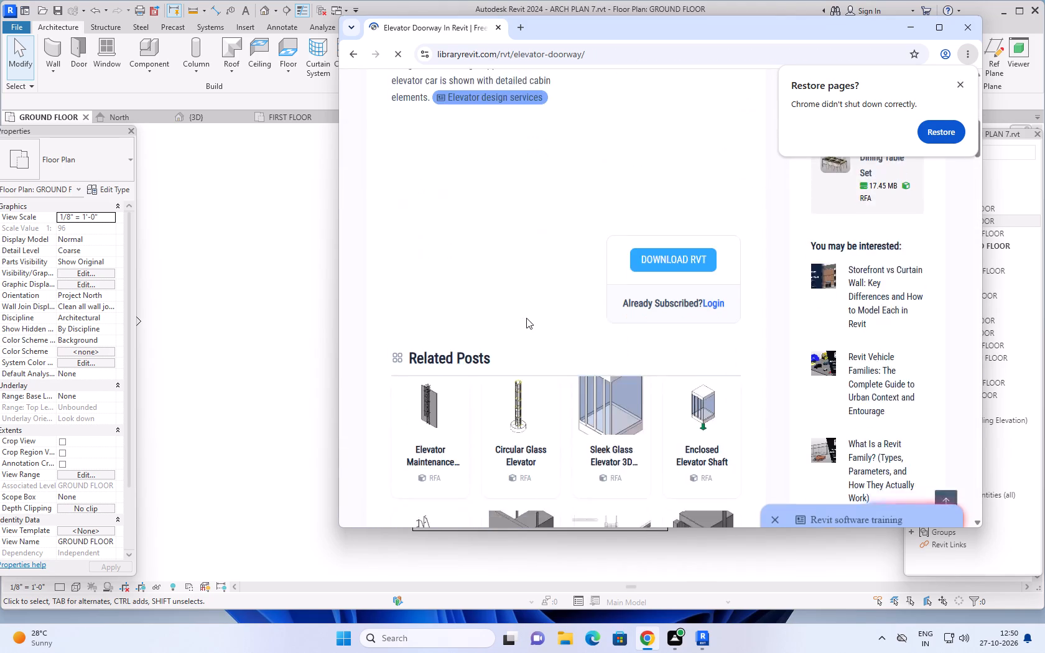
pyautogui.scroll(-3, 526, 318)
pyautogui.scroll(1, 606, 198)
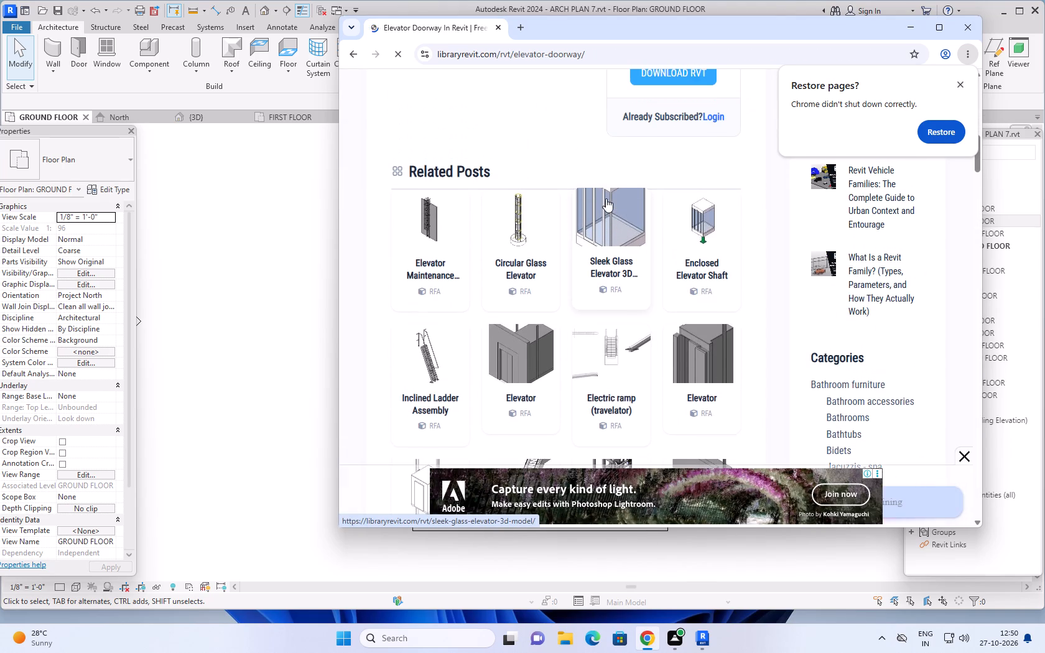
pyautogui.scroll(-2, 638, 257)
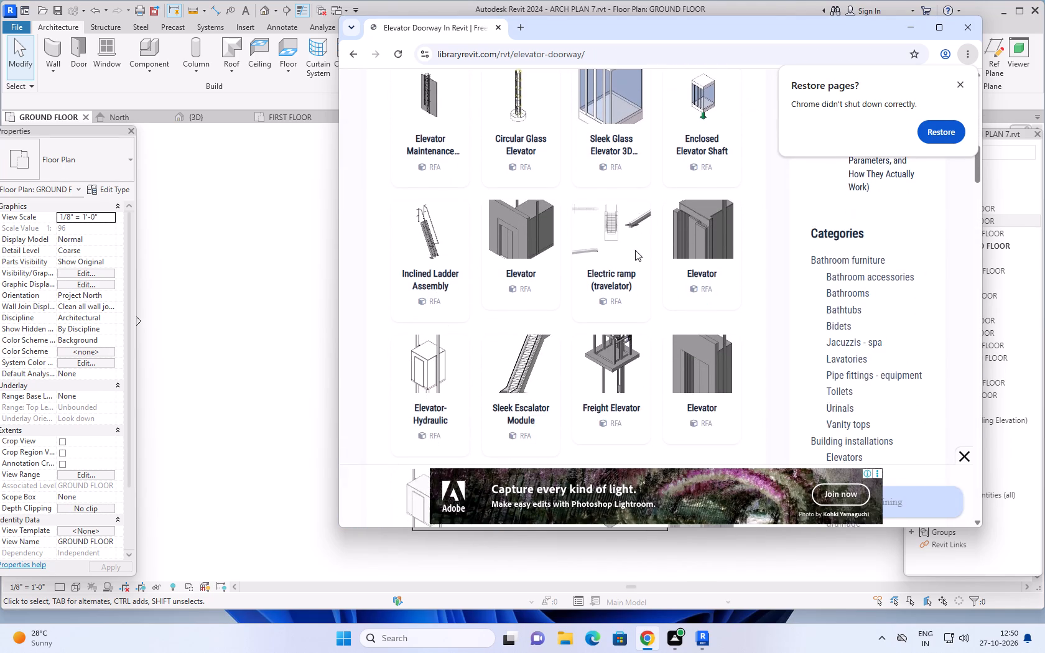
pyautogui.scroll(2, 635, 250)
# Open the Enclosed Elevator Shaft page, review its description and related models, and try to download the family.
pyautogui.click(705, 229)
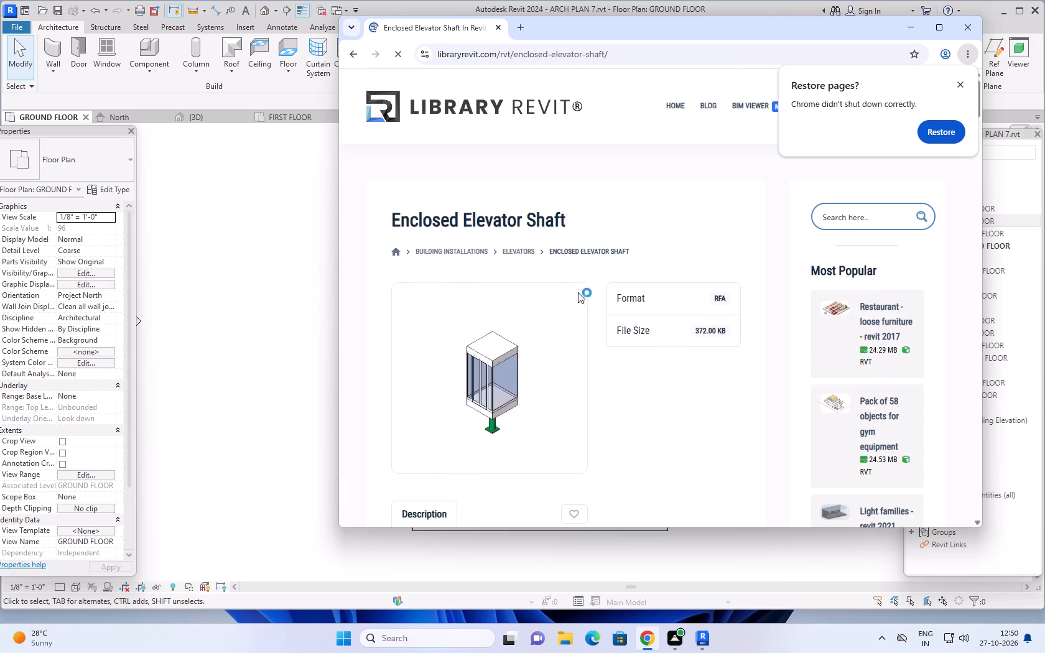
pyautogui.scroll(-6, 596, 340)
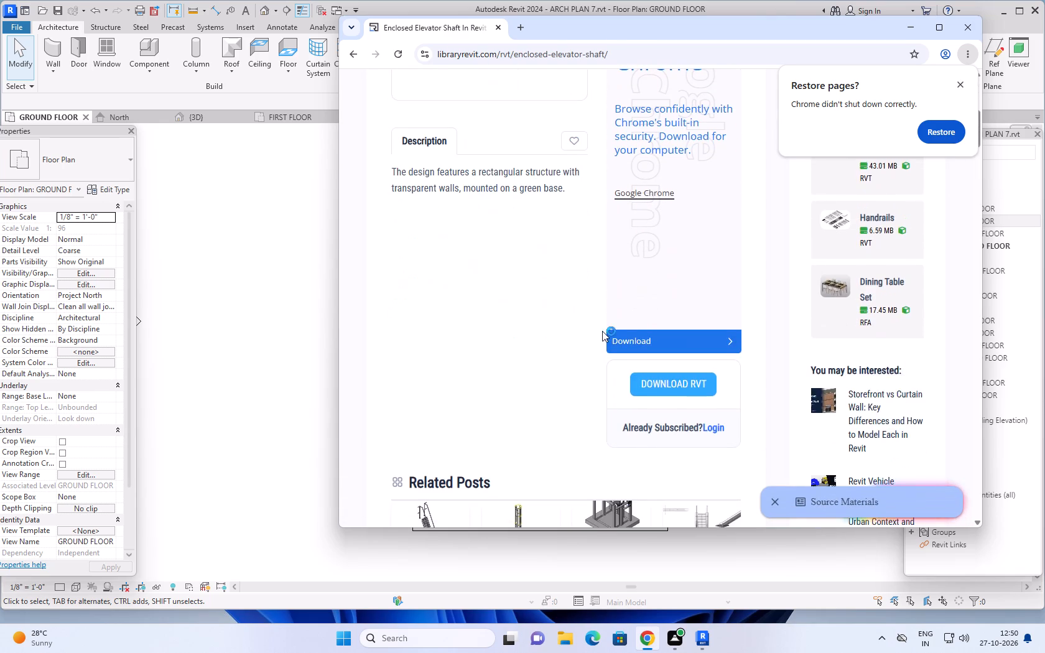
pyautogui.scroll(-8, 602, 331)
pyautogui.scroll(8, 594, 343)
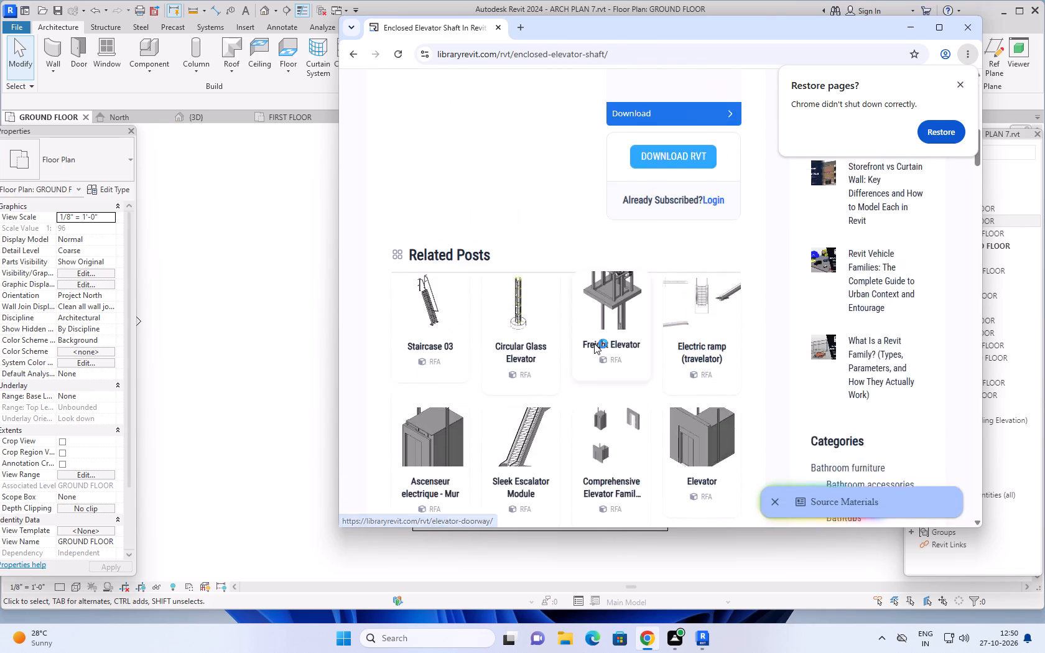
pyautogui.scroll(2, 652, 307)
pyautogui.scroll(-1, 652, 315)
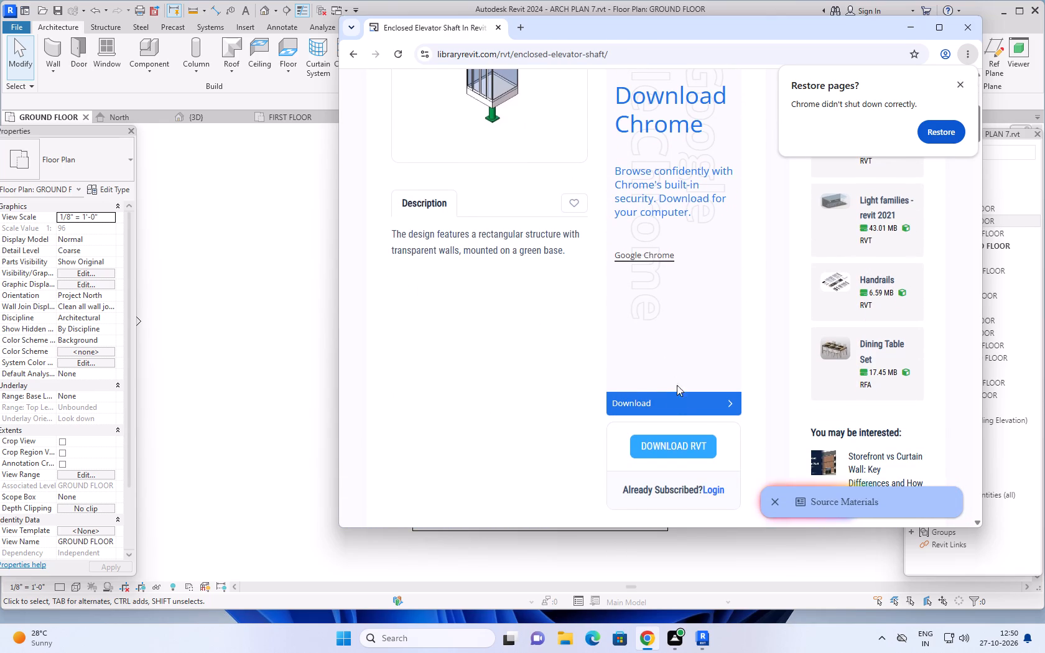
pyautogui.click(679, 401)
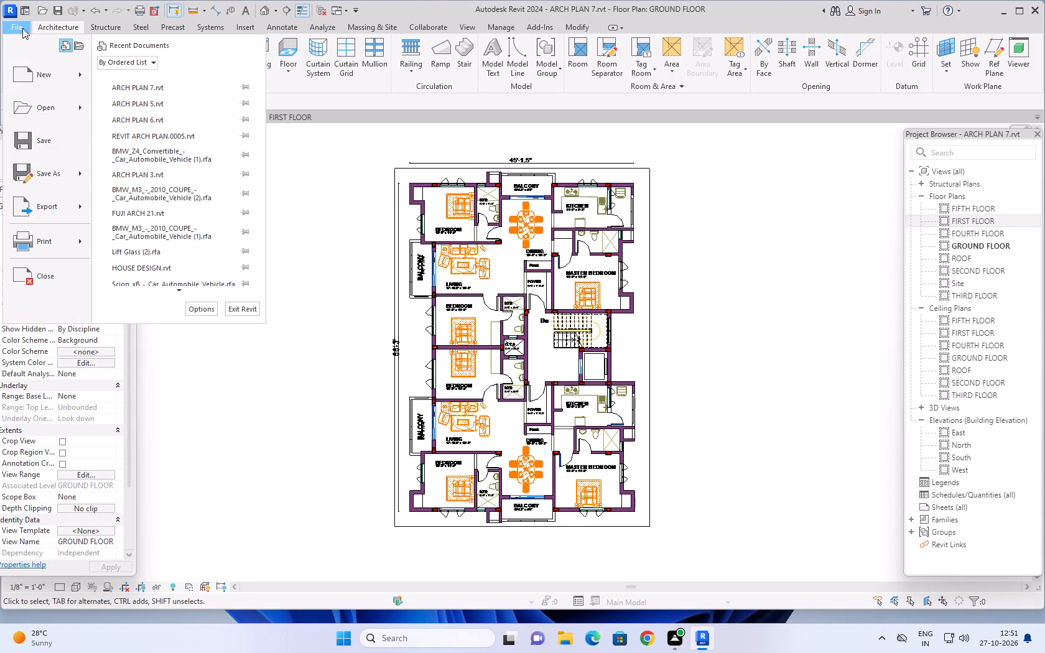
# In Revit, open the recent family file Lift Glass (2).rfa.
pyautogui.scroll(-8, 174, 220)
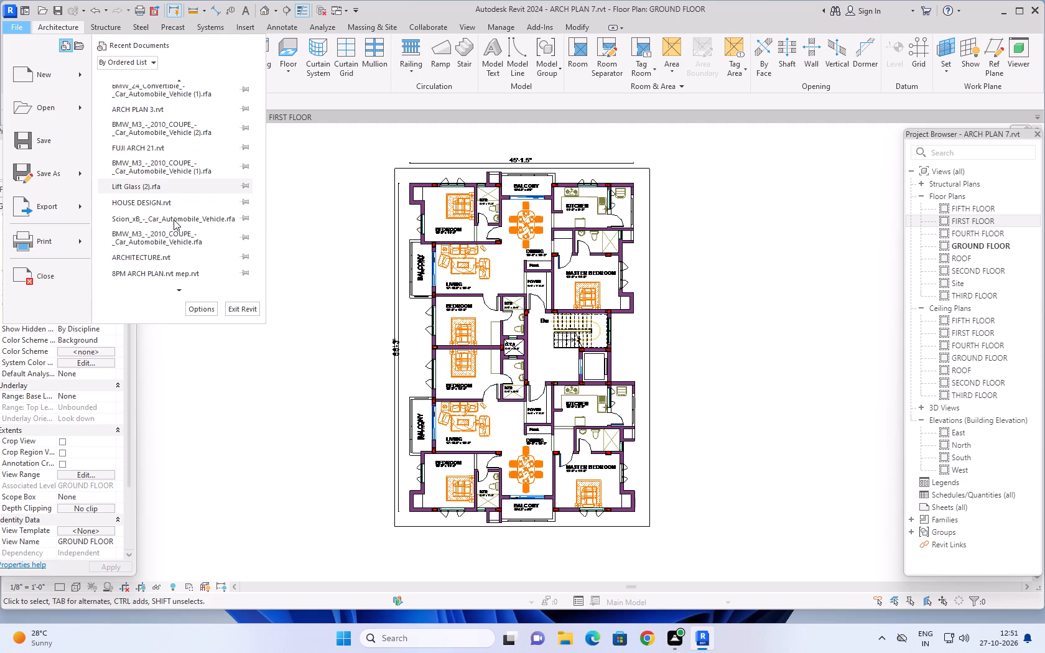
pyautogui.scroll(-3, 174, 220)
pyautogui.scroll(1, 152, 247)
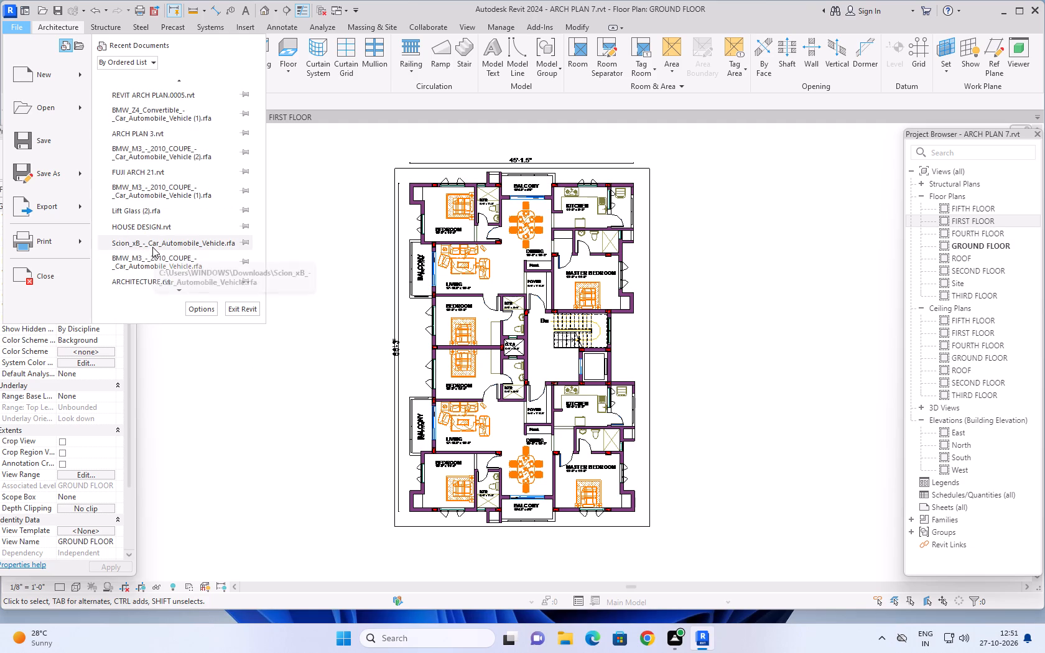
pyautogui.scroll(6, 152, 247)
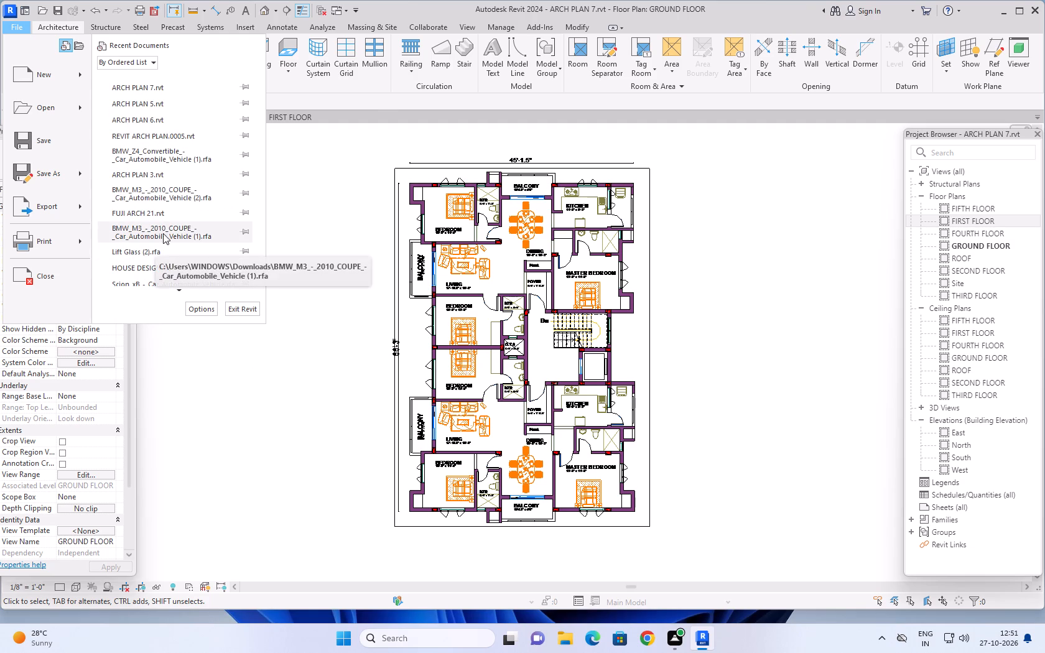
pyautogui.scroll(-3, 140, 183)
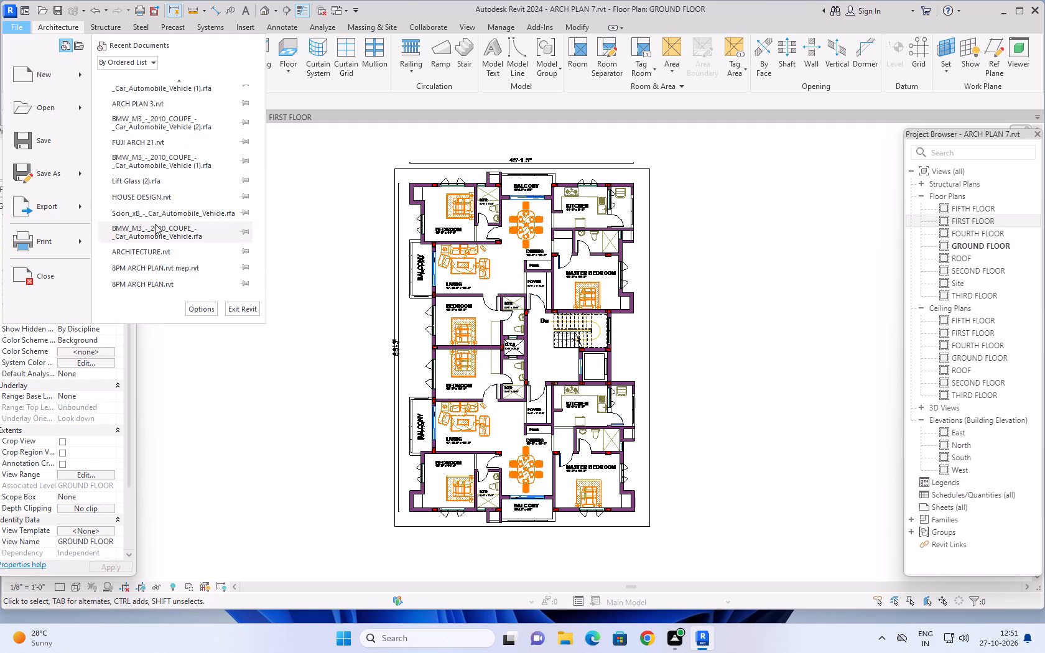
pyautogui.click(176, 183)
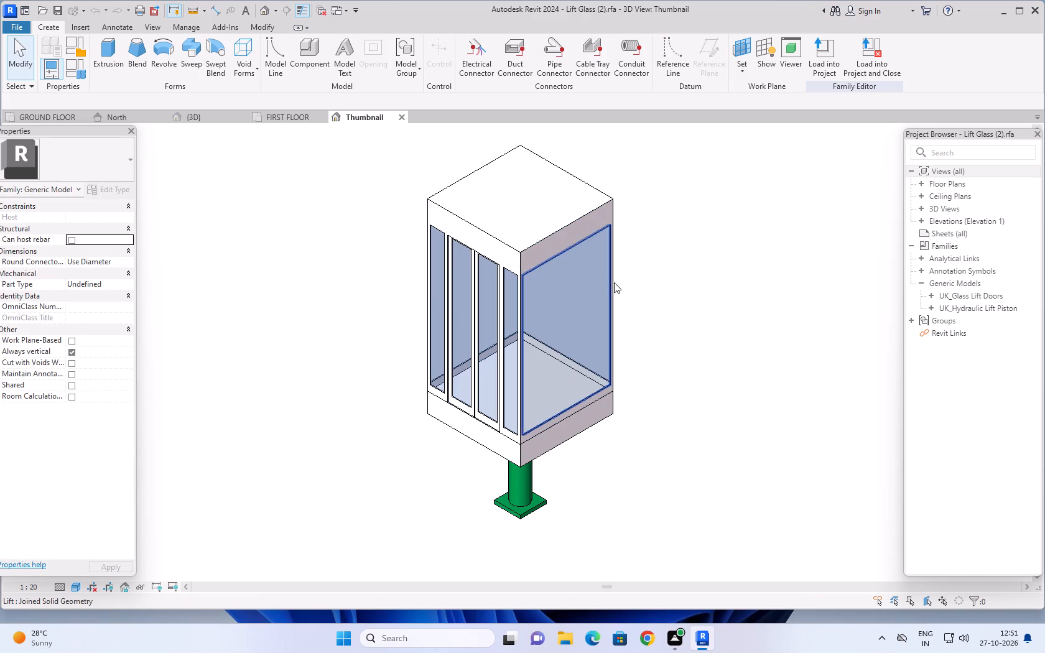
# Load the Lift Glass (2) family into the ARCH PLAN 7 project.
pyautogui.click(610, 287)
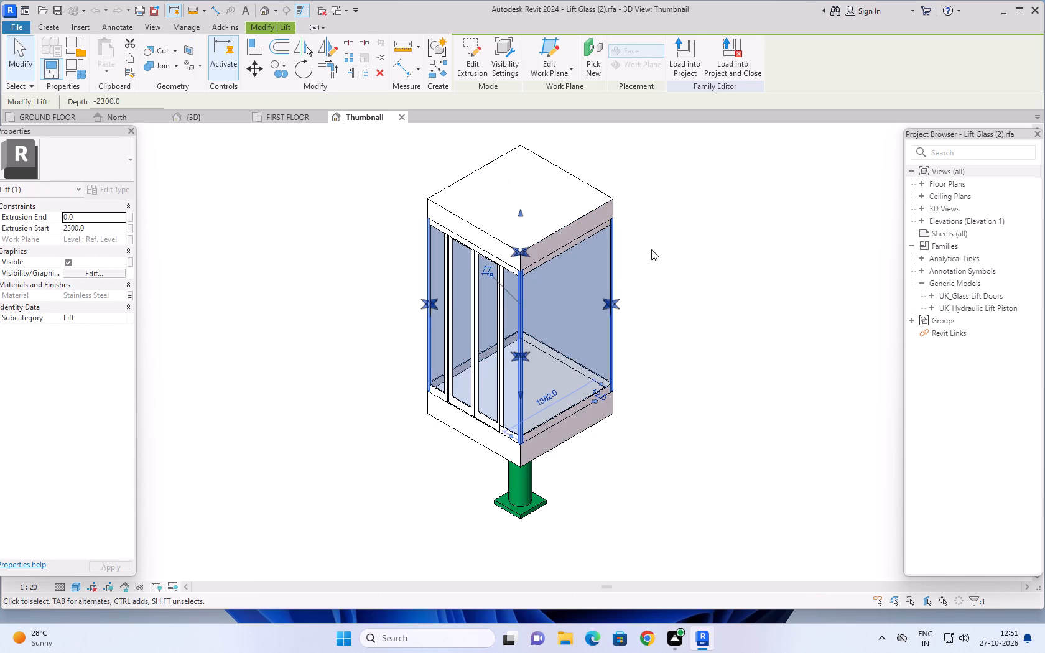
pyautogui.scroll(-2, 664, 229)
pyautogui.press('Escape')
pyautogui.press('Escape')
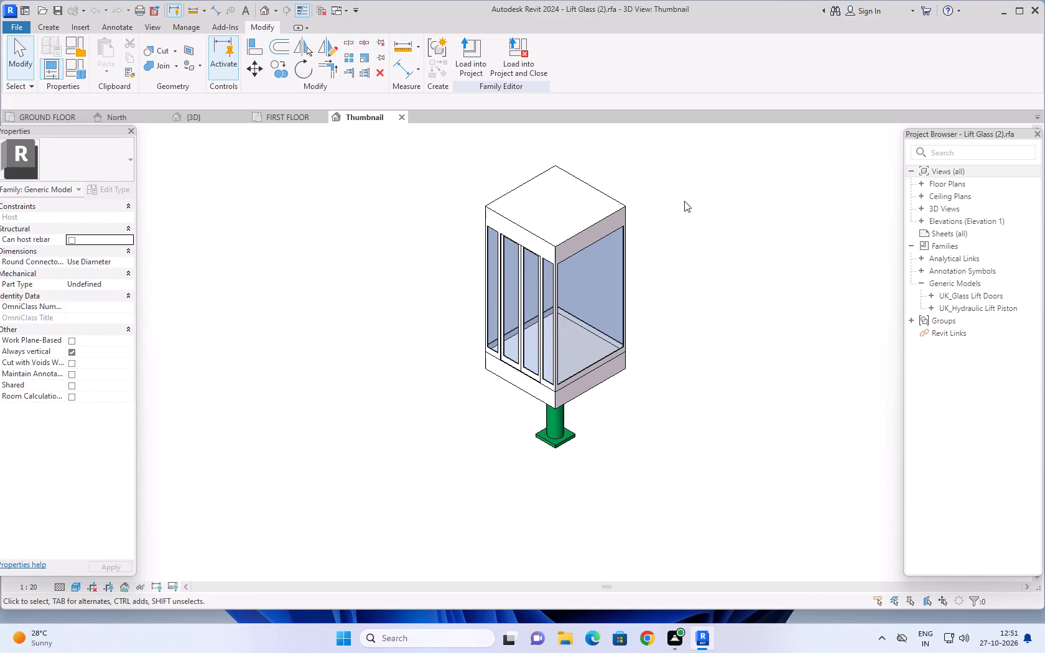
pyautogui.click(476, 50)
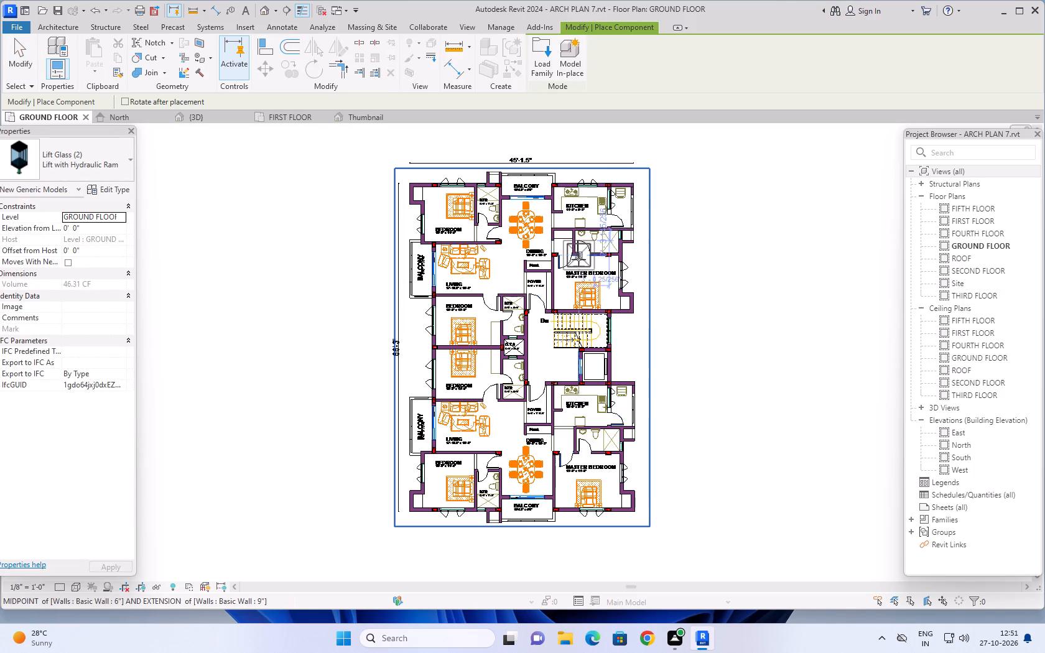
# Place one Lift with Hydraulic Ram in the lift shaft beside the staircase on the GROUND FLOOR plan.
pyautogui.scroll(8, 597, 354)
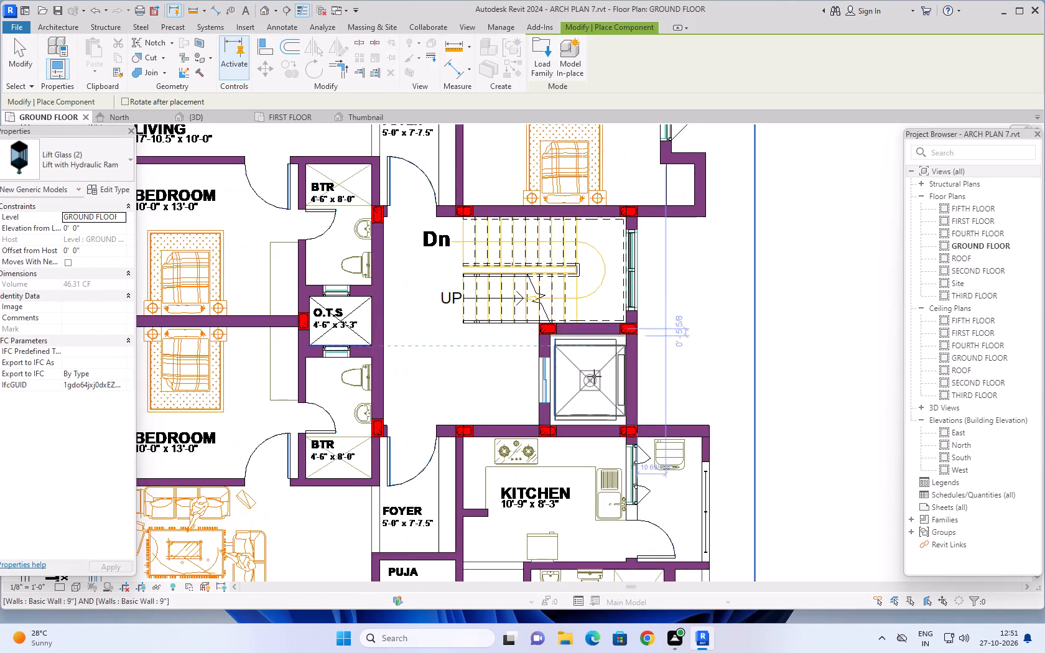
pyautogui.scroll(8, 594, 377)
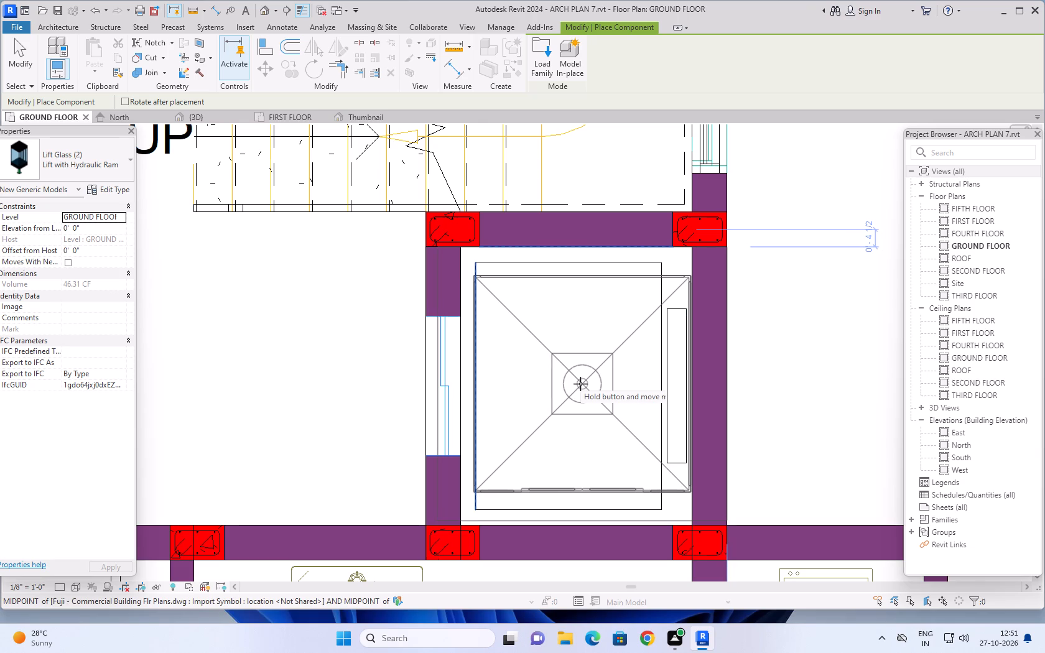
pyautogui.click(580, 384)
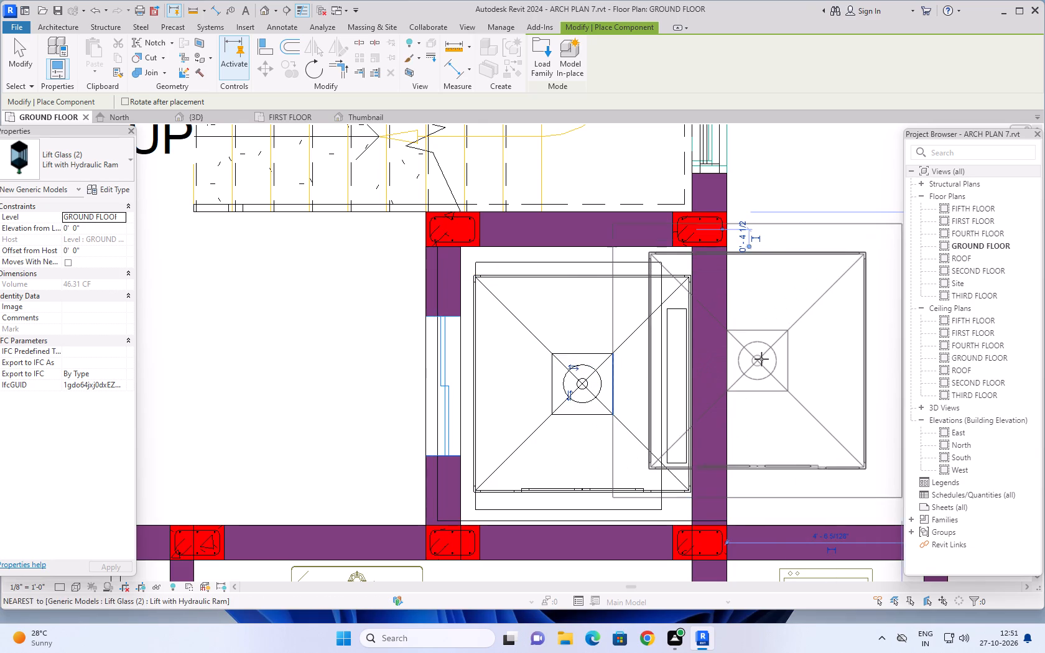
pyautogui.scroll(-7, 762, 358)
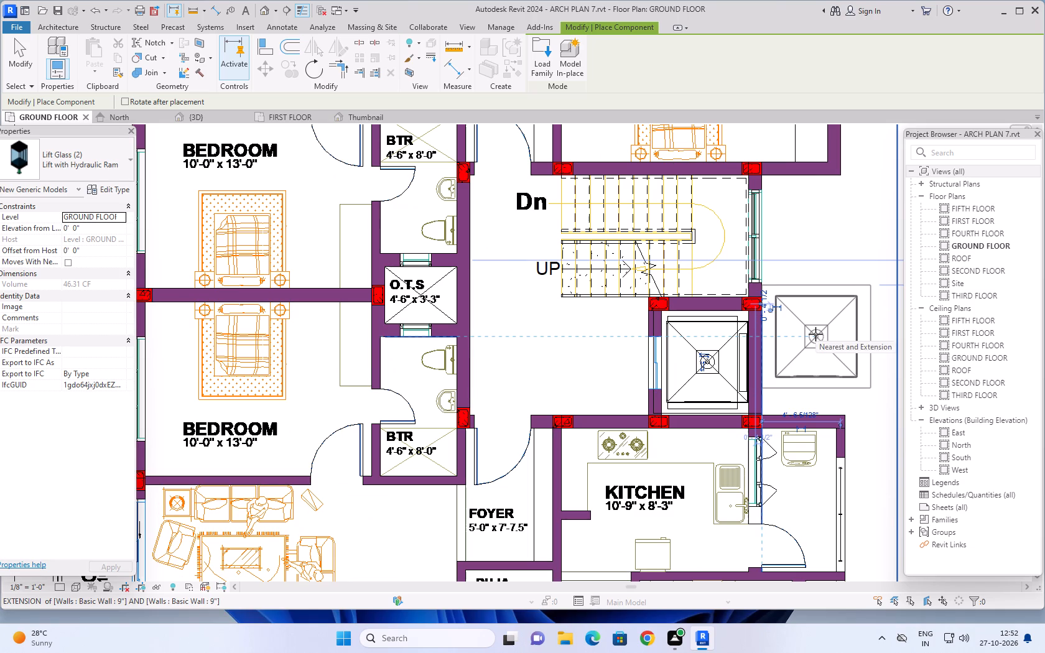
pyautogui.press('Escape')
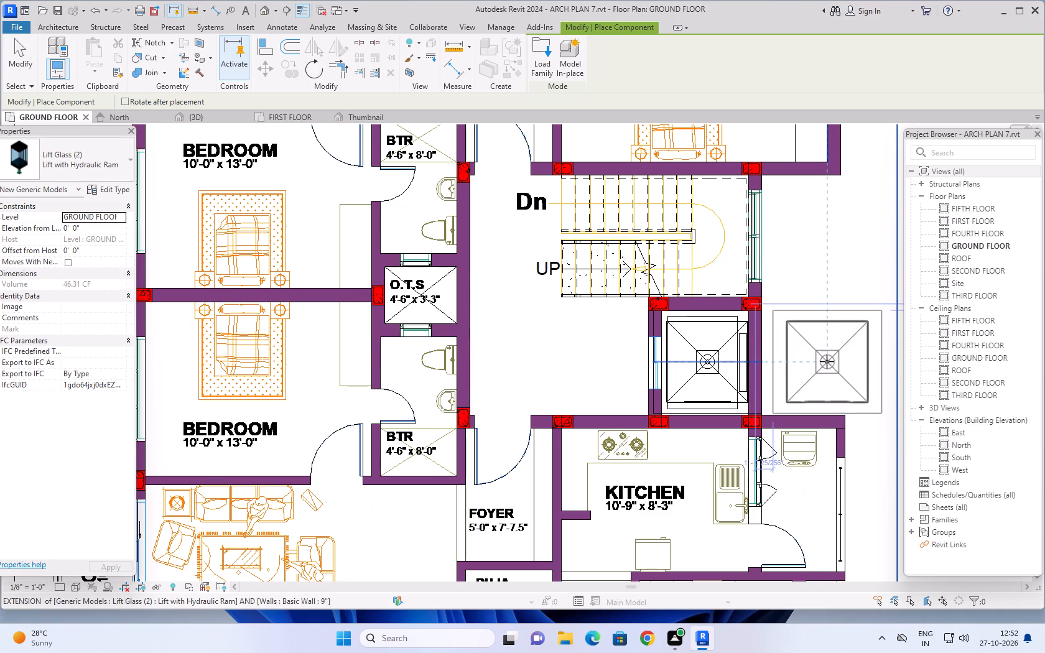
pyautogui.press('Escape')
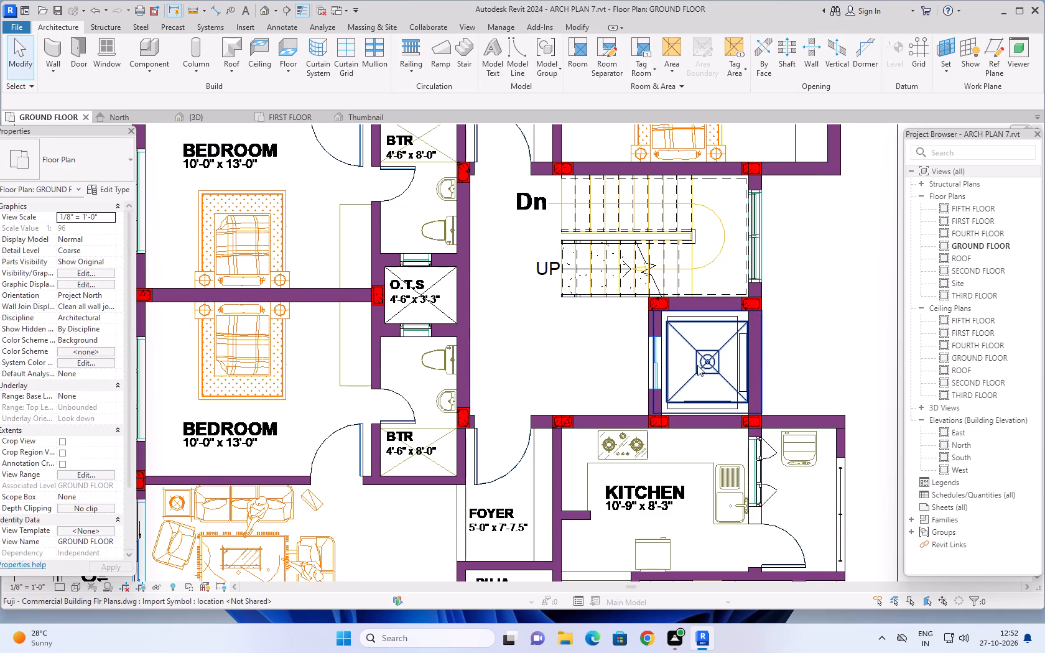
pyautogui.press('Escape')
# Inspect the placed glass lift's fit within the shaft walls on the GROUND FLOOR plan.
pyautogui.moveTo(568, 348); pyautogui.dragTo(549, 334, button='middle')
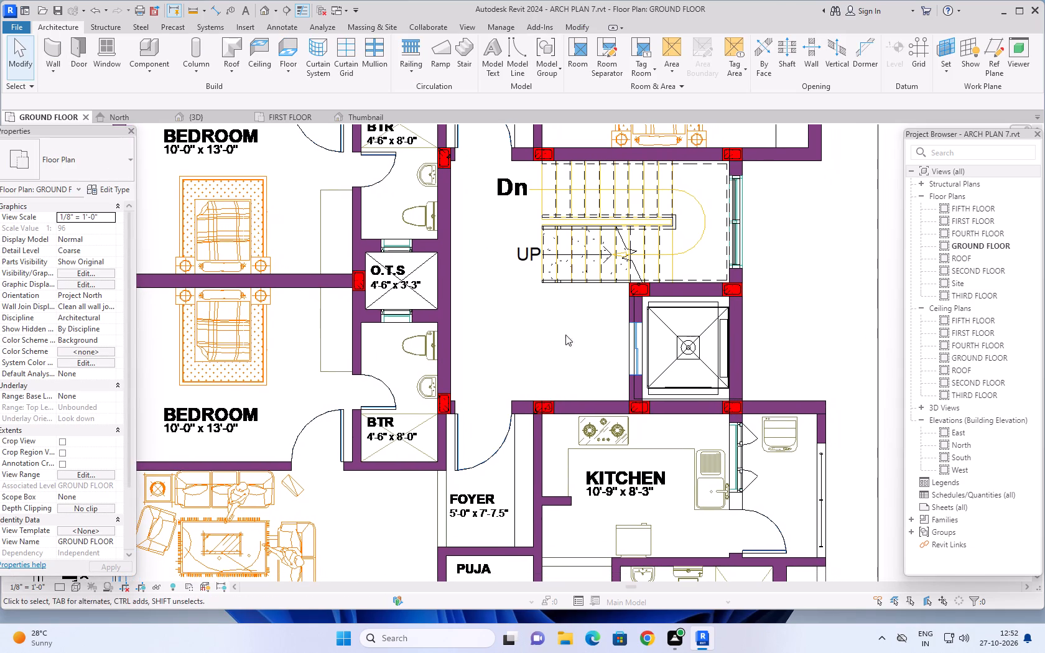
pyautogui.scroll(3, 641, 346)
pyautogui.click(651, 344)
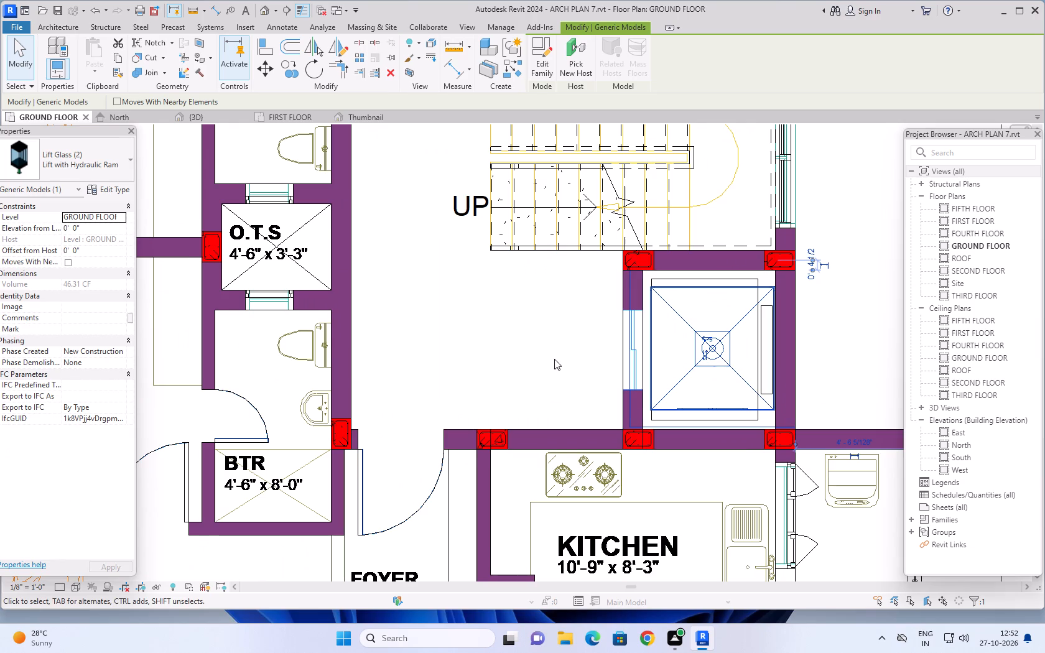
pyautogui.scroll(-2, 554, 358)
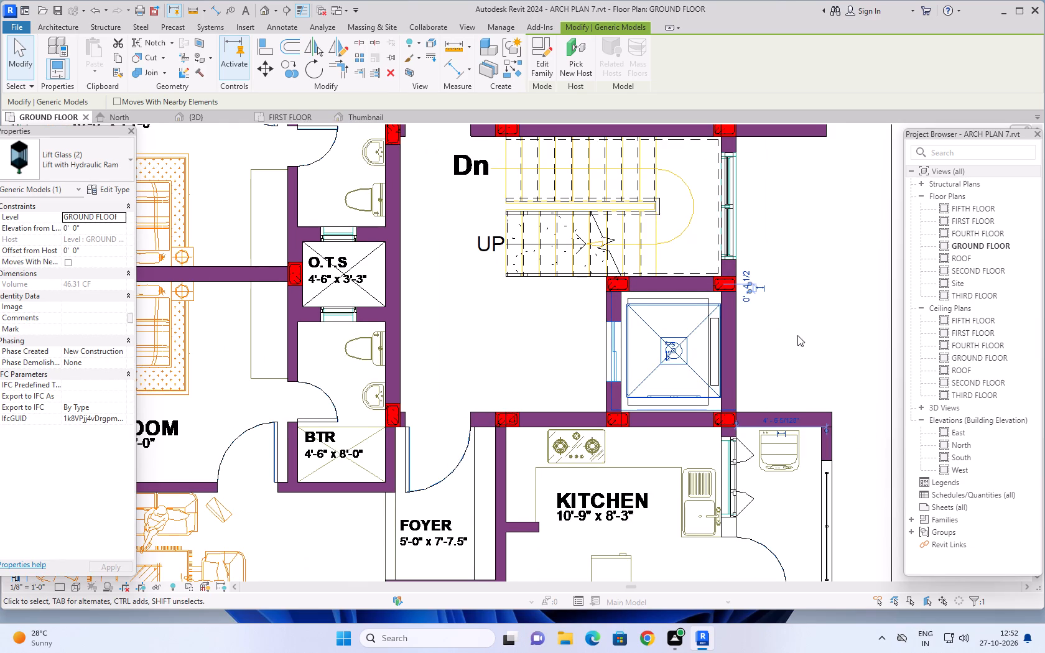
pyautogui.moveTo(795, 335); pyautogui.dragTo(761, 300, button='middle')
pyautogui.press('Escape')
pyautogui.press('Escape')
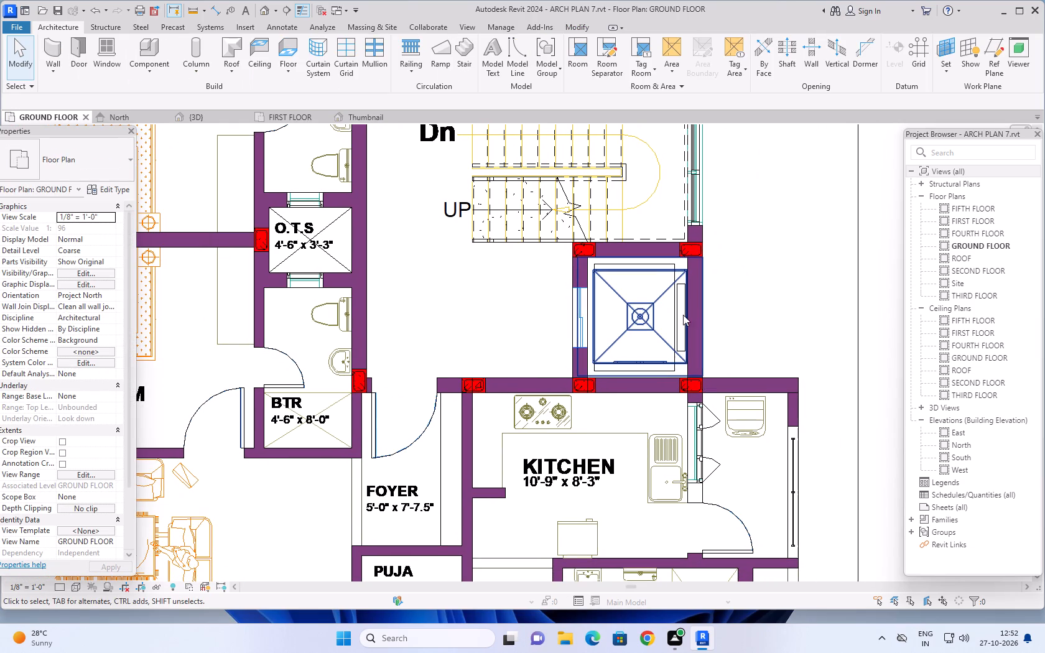
pyautogui.click(667, 315)
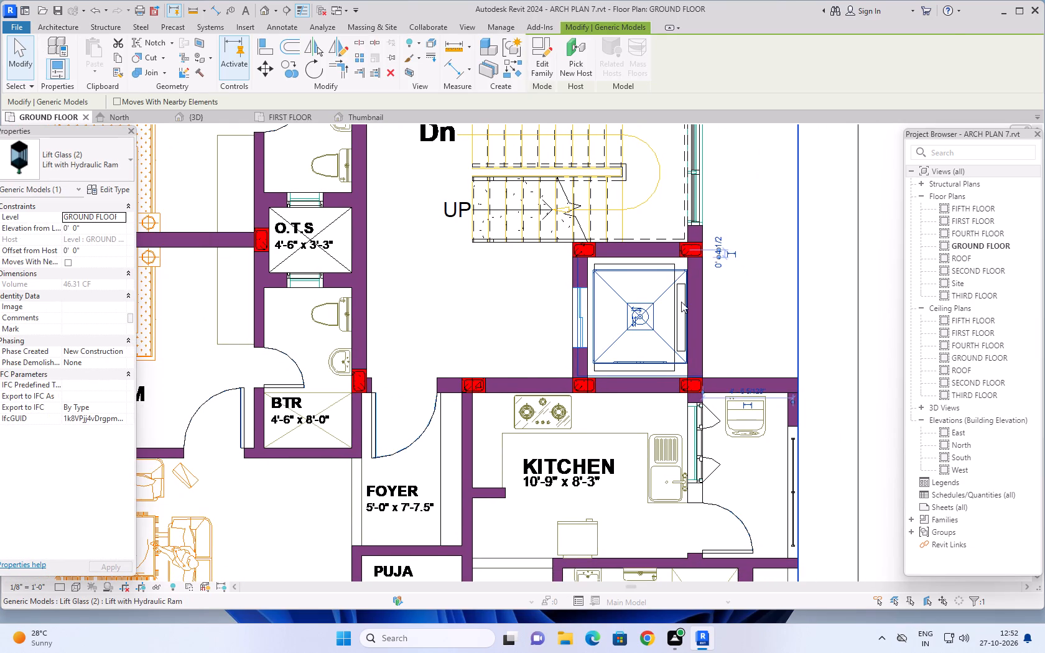
pyautogui.press('Escape')
pyautogui.scroll(-15, 723, 292)
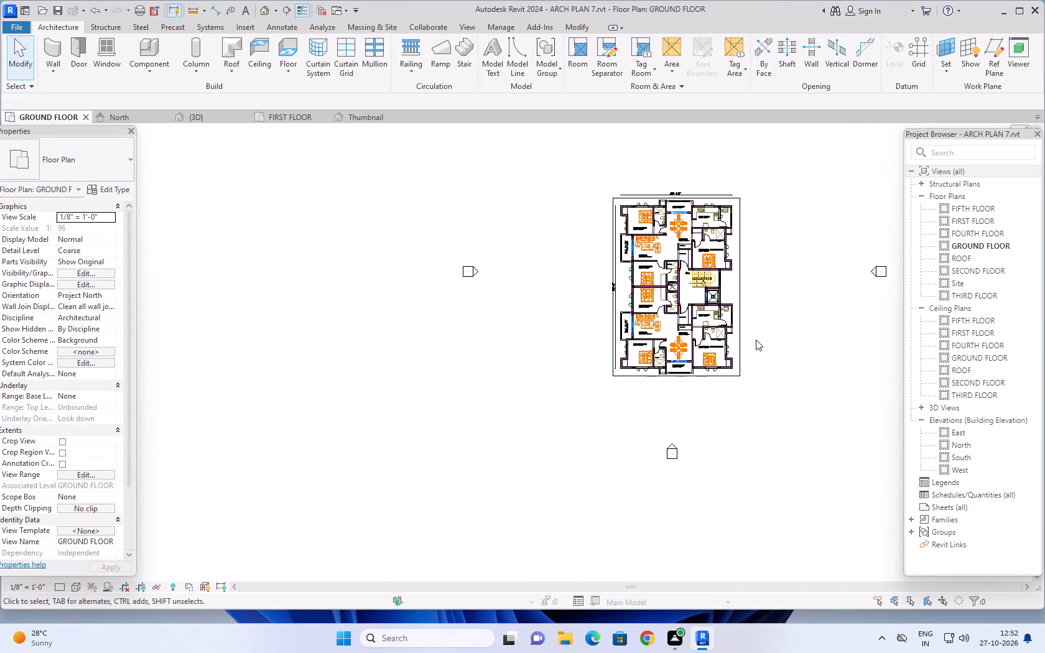
pyautogui.moveTo(753, 337); pyautogui.dragTo(652, 343, button='middle')
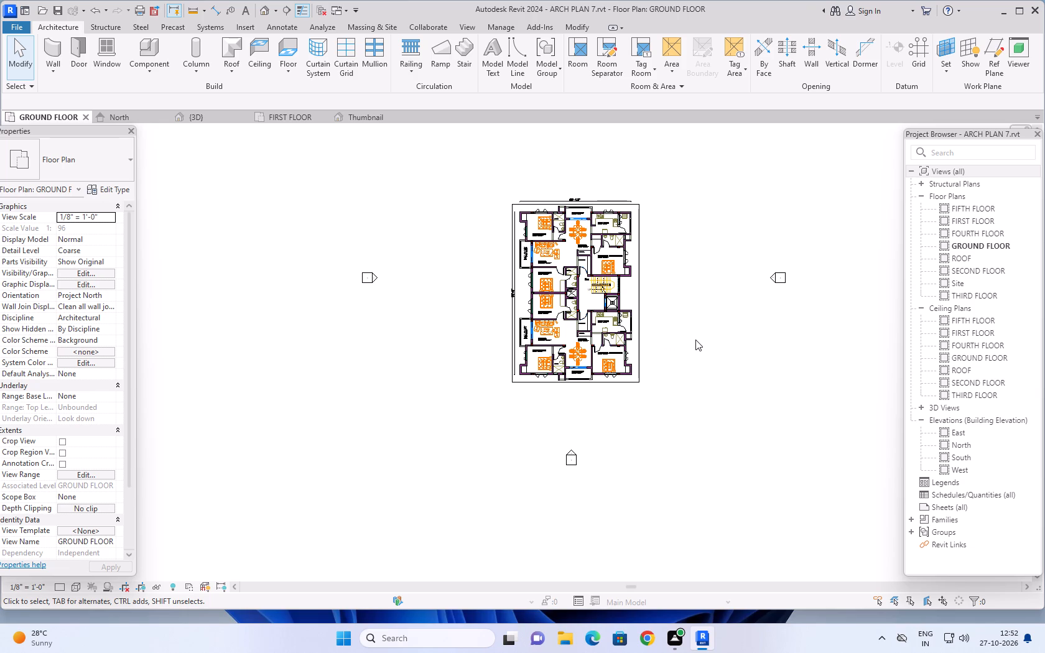
pyautogui.scroll(2, 711, 331)
pyautogui.moveTo(714, 312); pyautogui.dragTo(701, 344, button='middle')
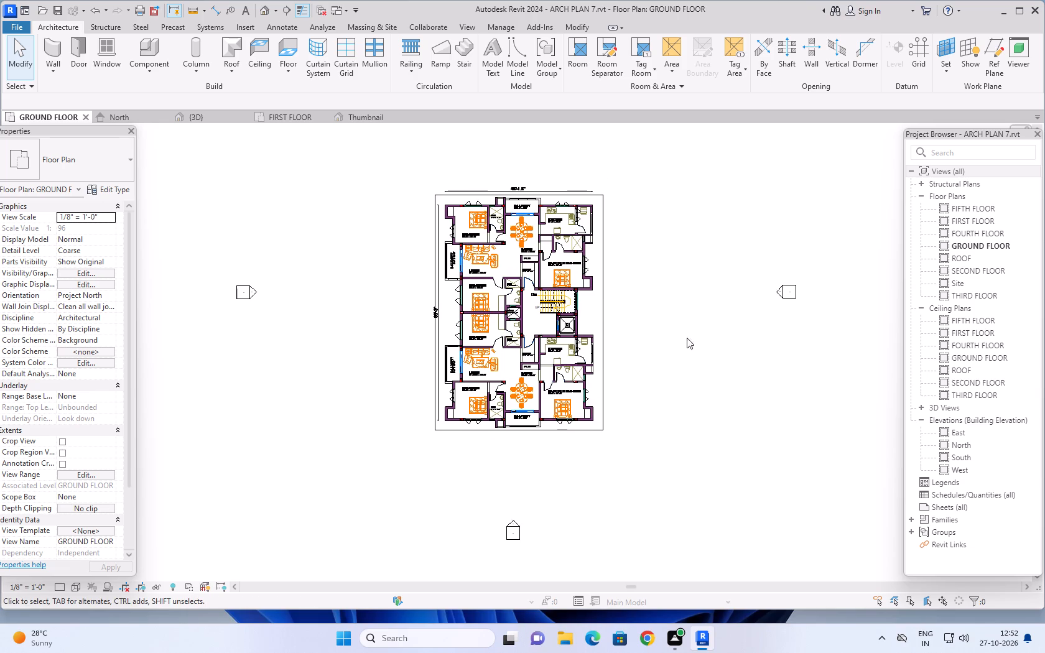
# Open the North elevation and examine the ground-floor storey together with the placed lift.
pyautogui.click(121, 116)
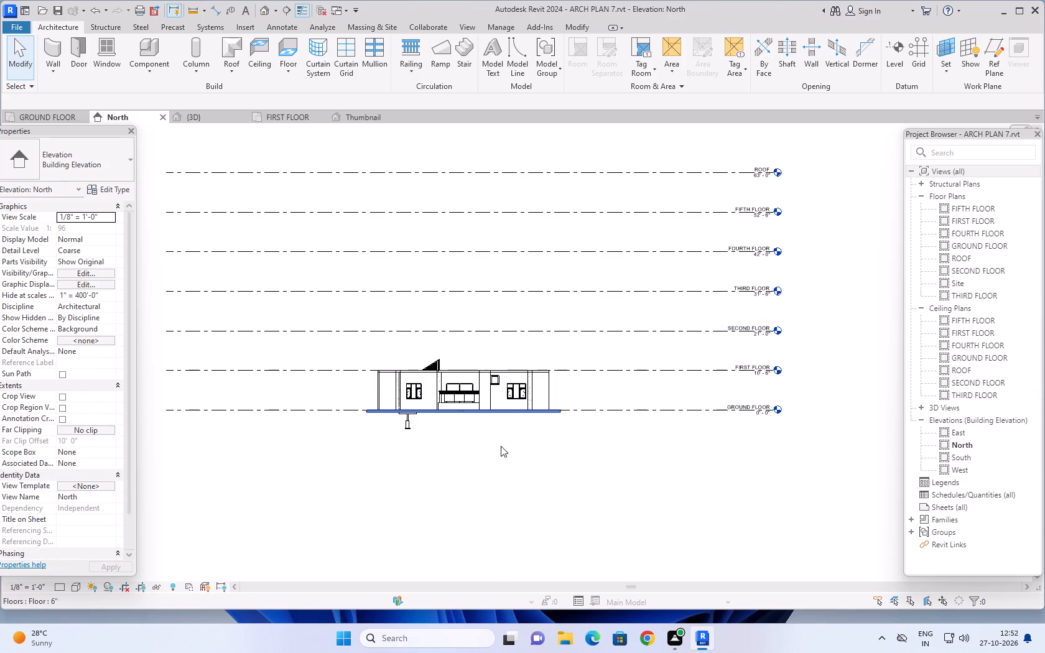
pyautogui.moveTo(522, 442); pyautogui.dragTo(590, 463, button='middle')
pyautogui.scroll(6, 528, 468)
pyautogui.moveTo(542, 443); pyautogui.dragTo(548, 456, button='middle')
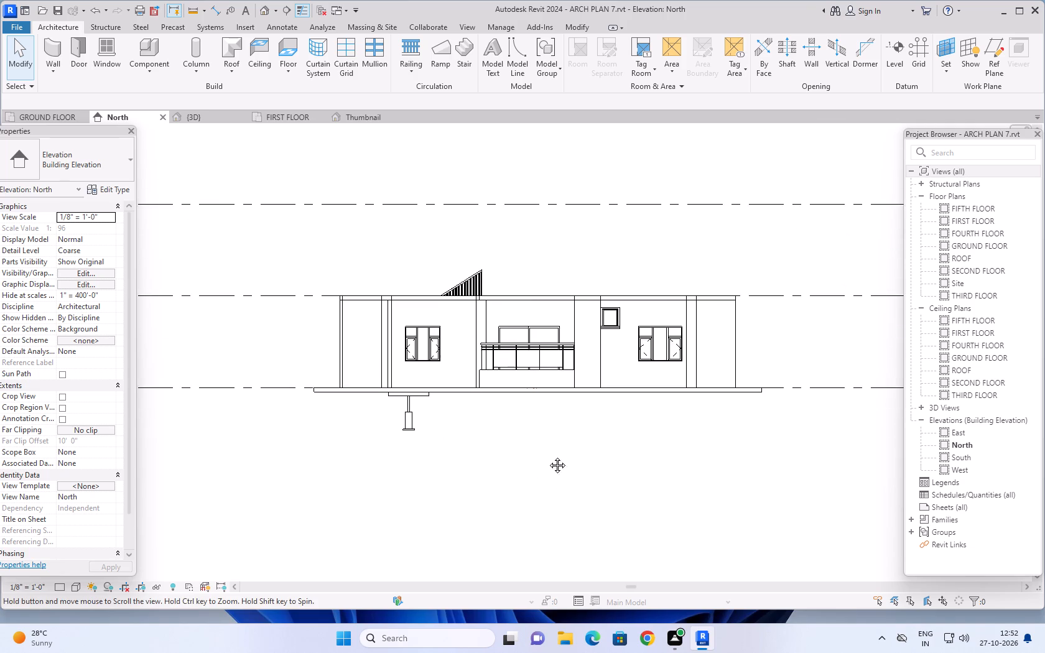
pyautogui.moveTo(548, 456); pyautogui.dragTo(549, 522, button='middle')
pyautogui.press('Escape')
pyautogui.press('Escape')
pyautogui.press('Escape')
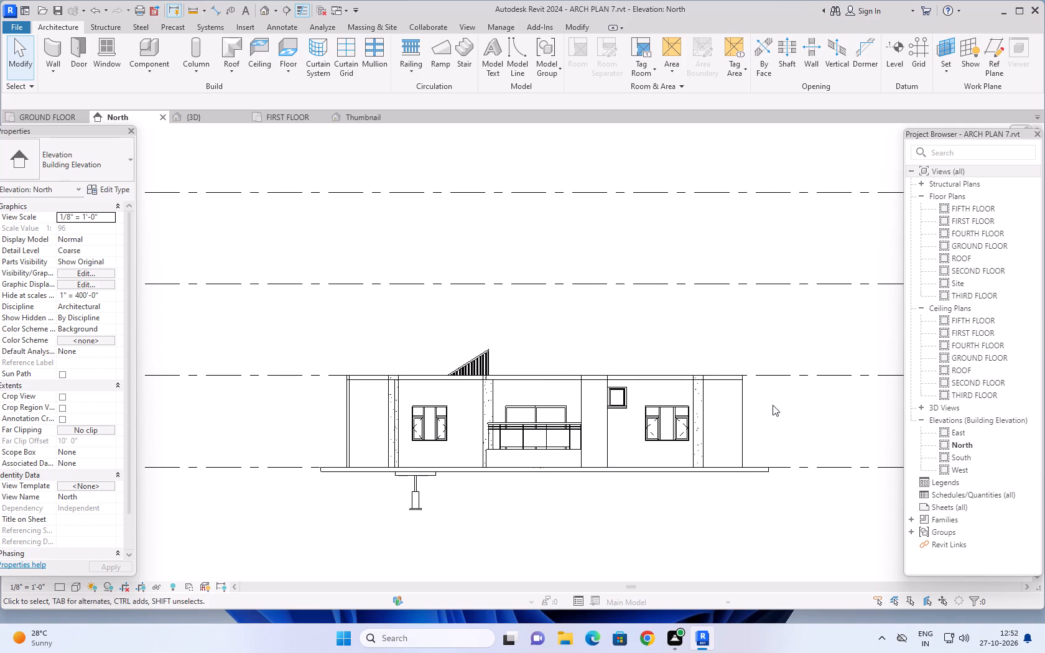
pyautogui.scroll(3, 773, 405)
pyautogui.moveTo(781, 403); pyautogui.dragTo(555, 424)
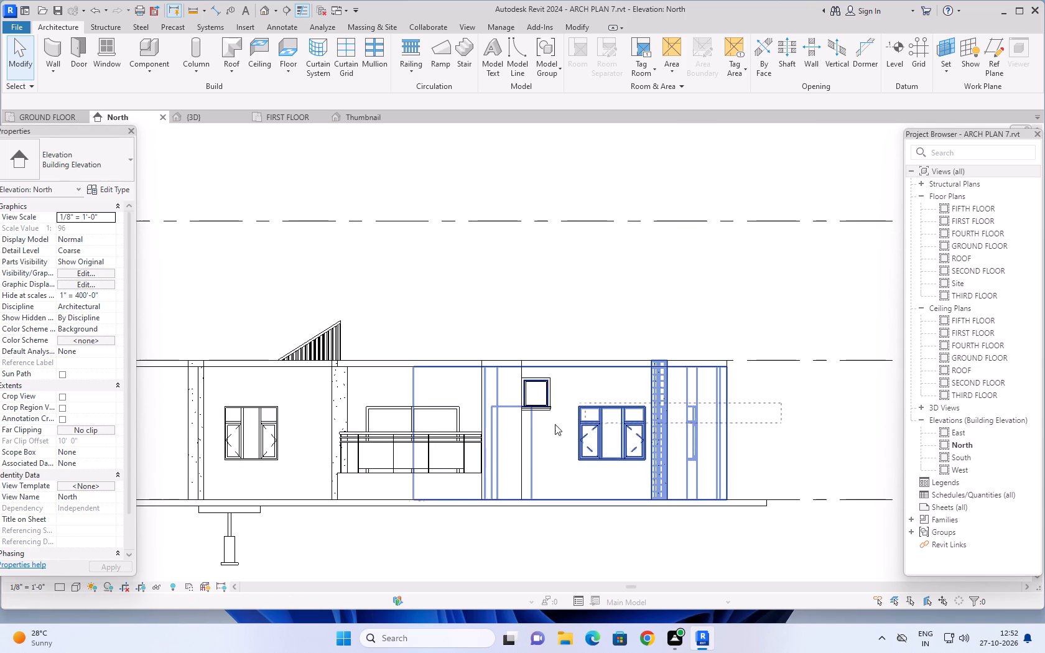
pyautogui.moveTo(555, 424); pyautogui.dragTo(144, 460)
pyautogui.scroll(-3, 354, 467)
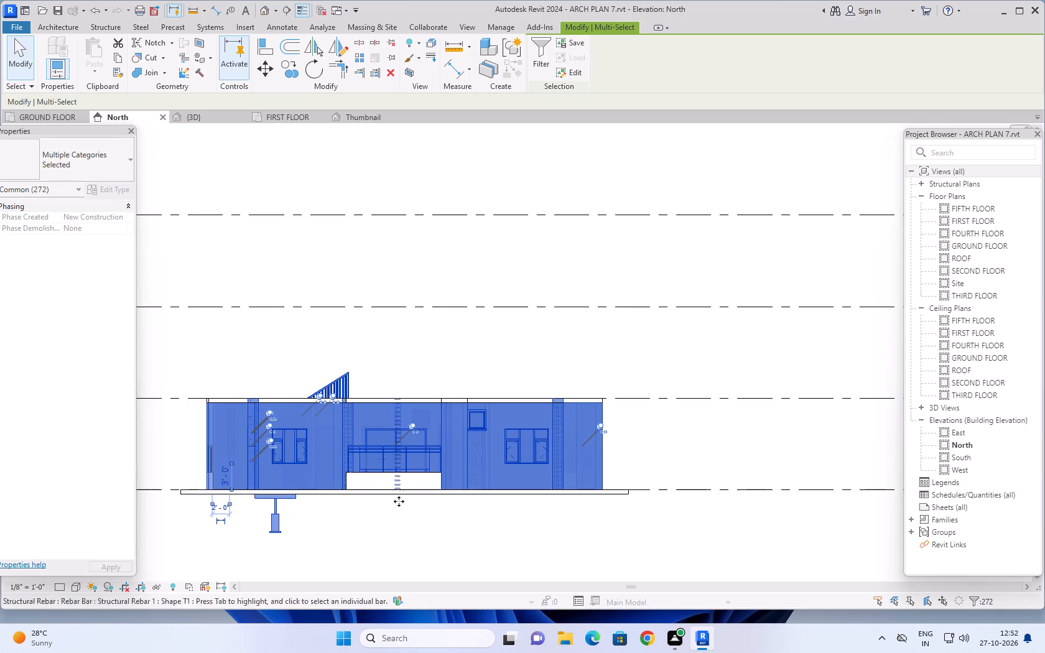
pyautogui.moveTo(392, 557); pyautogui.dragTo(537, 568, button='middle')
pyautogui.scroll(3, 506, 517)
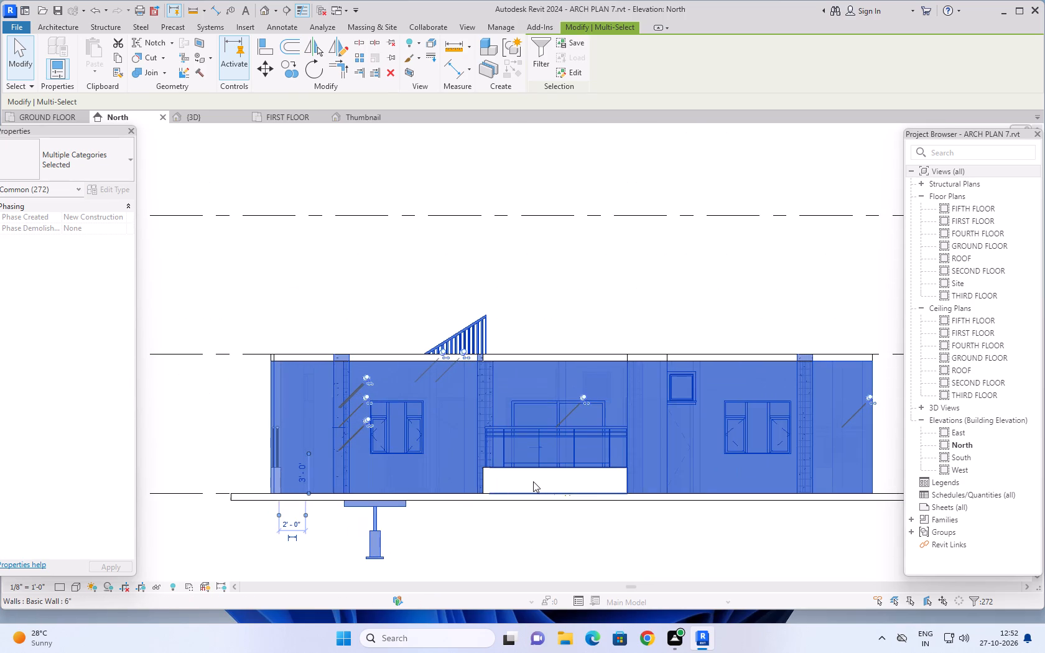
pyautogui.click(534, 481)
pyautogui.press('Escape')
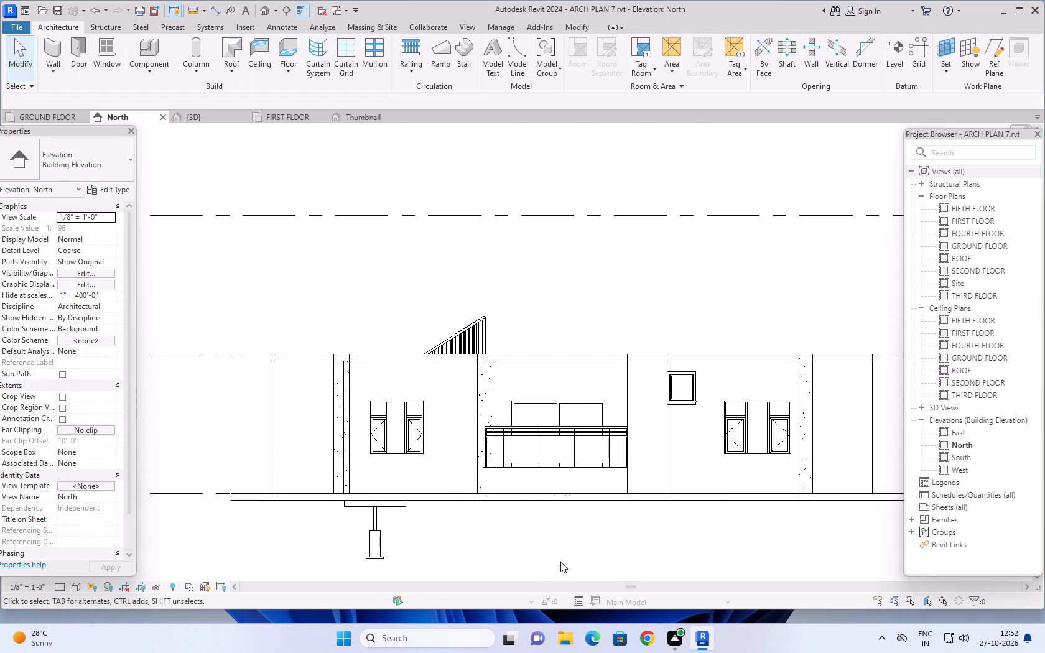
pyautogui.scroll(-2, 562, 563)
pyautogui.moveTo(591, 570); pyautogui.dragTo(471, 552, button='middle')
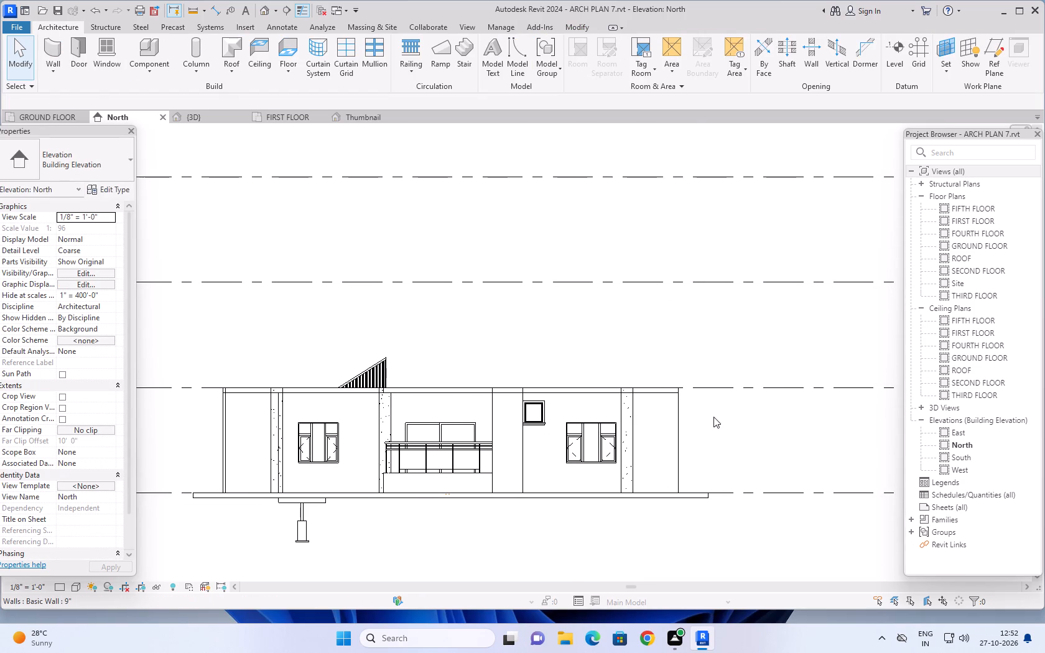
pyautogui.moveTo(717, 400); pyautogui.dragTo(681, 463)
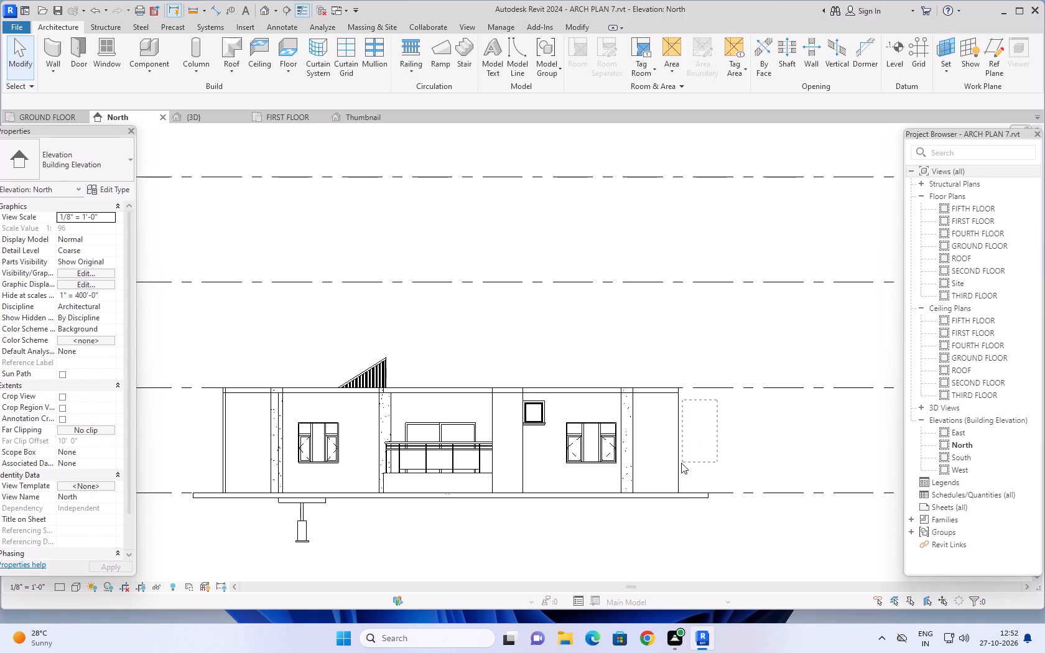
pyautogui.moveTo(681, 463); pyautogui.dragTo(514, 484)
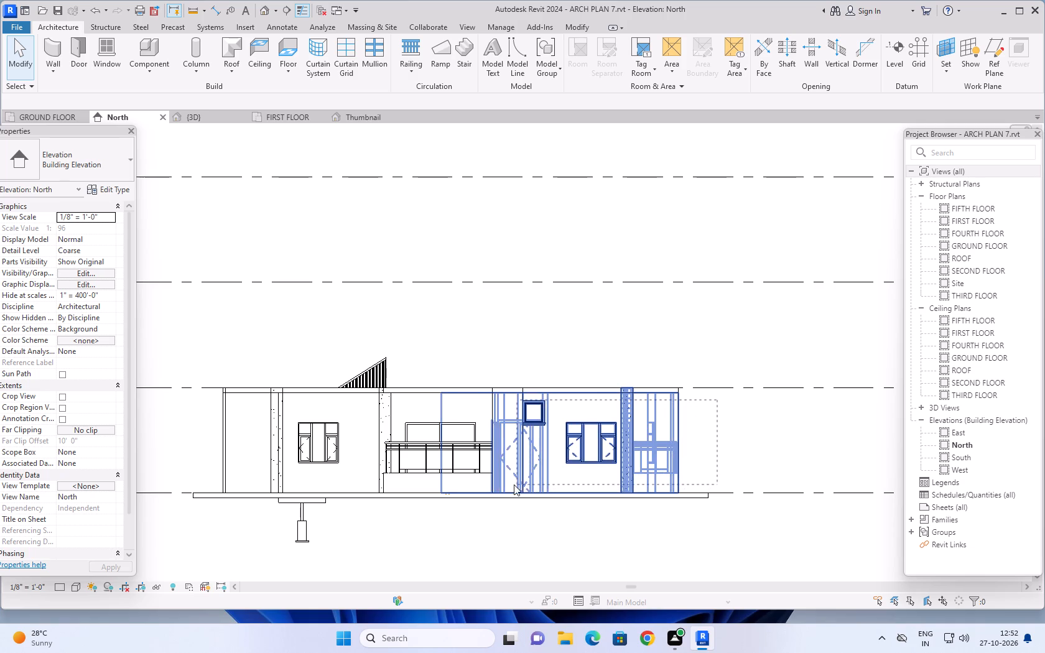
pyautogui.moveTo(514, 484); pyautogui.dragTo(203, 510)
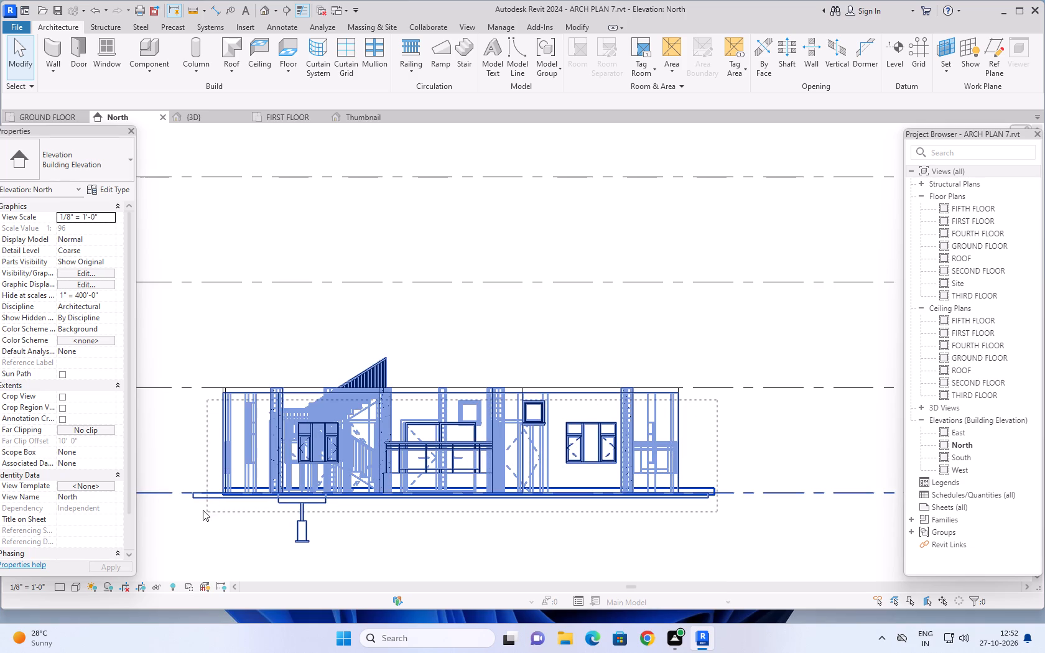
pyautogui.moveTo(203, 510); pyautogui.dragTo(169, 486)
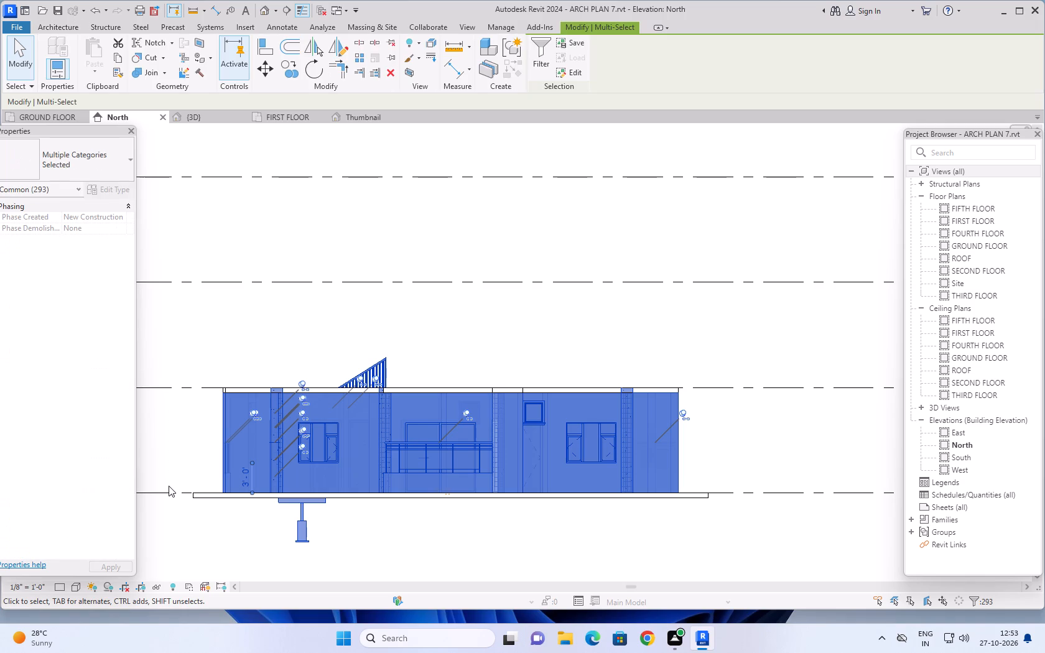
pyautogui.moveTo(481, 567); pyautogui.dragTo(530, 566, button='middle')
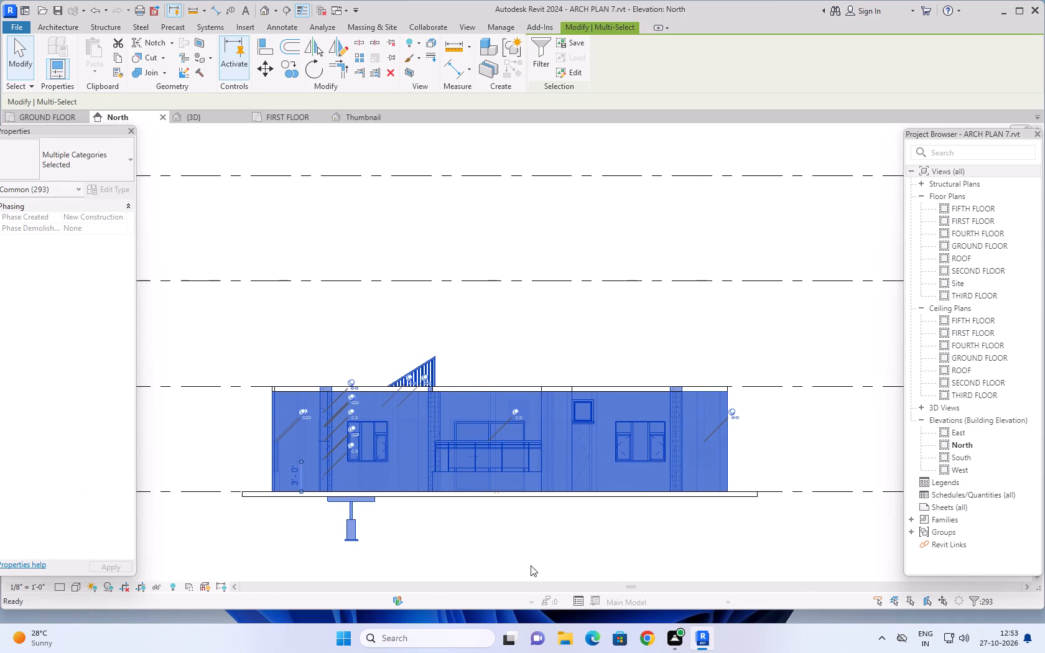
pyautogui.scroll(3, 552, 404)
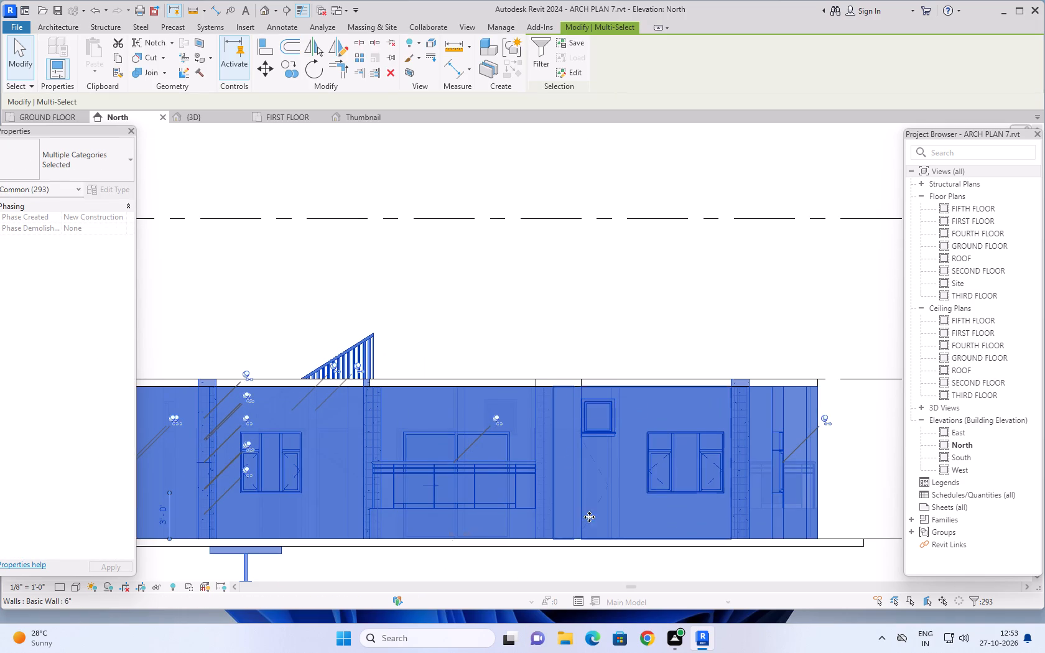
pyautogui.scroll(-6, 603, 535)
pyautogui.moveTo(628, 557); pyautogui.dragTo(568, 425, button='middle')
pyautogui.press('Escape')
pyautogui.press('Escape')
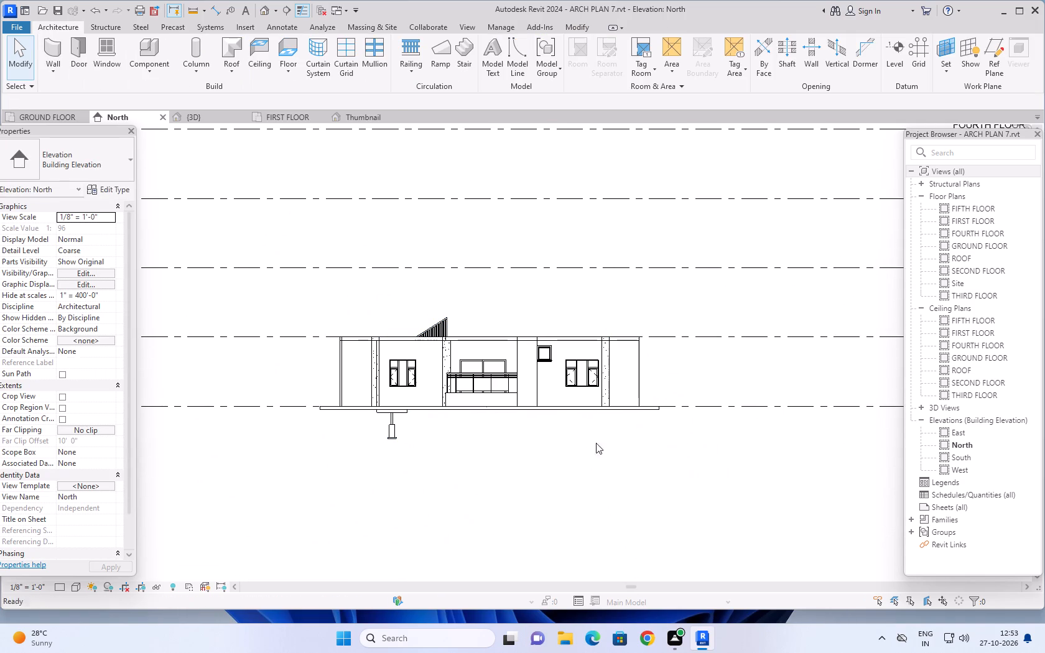
# Select the whole ground-floor storey in the North elevation, excluding the GROUND FLOOR and FIRST FLOOR levels and the base slab.
pyautogui.moveTo(697, 278); pyautogui.dragTo(269, 529)
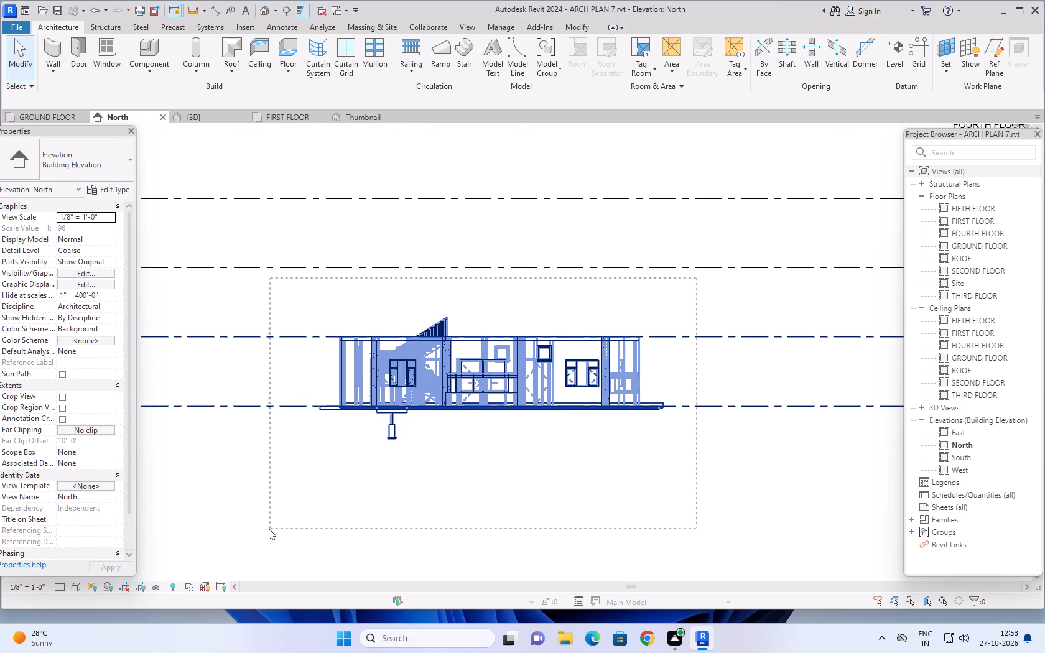
pyautogui.moveTo(269, 529); pyautogui.dragTo(275, 529)
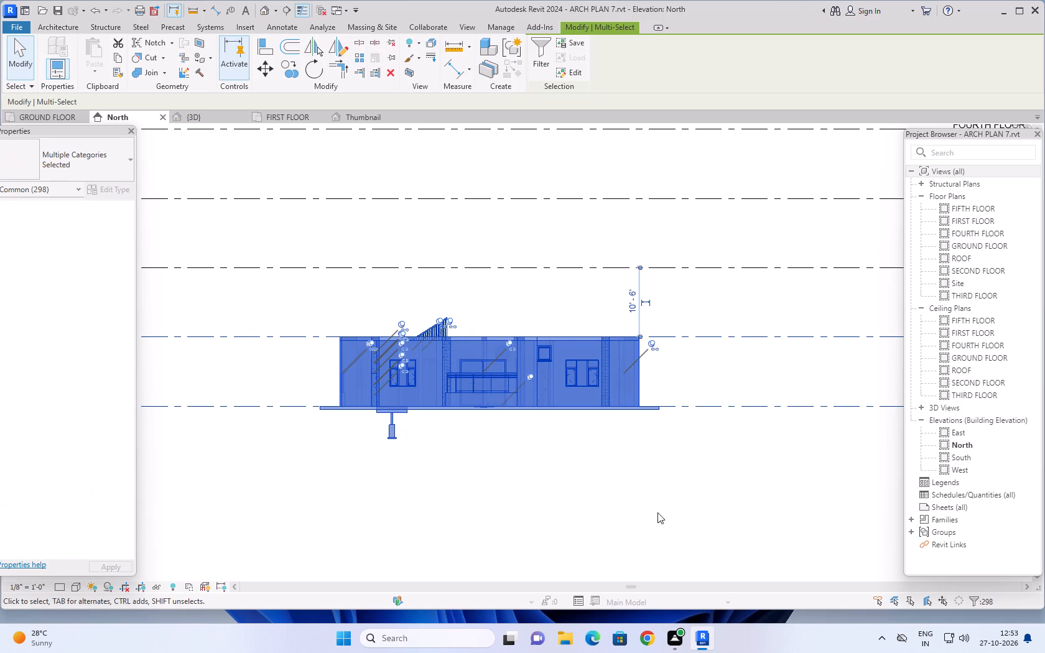
pyautogui.scroll(-1, 687, 499)
pyautogui.moveTo(687, 499); pyautogui.dragTo(490, 522, button='middle')
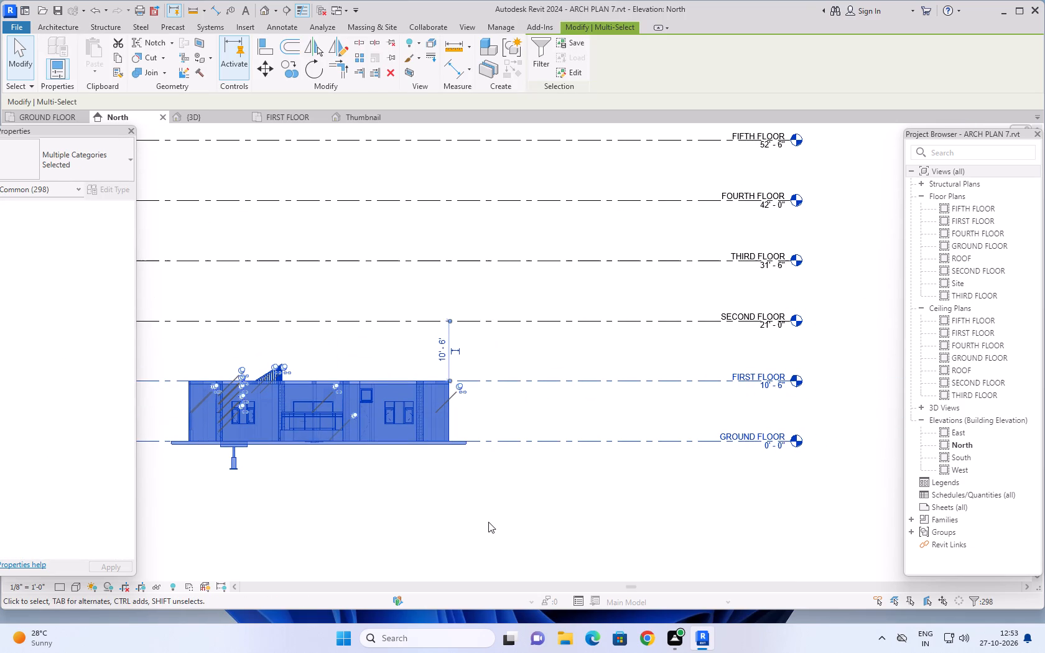
pyautogui.keyDown('shift'); pyautogui.click(564, 441); pyautogui.keyUp('shift')
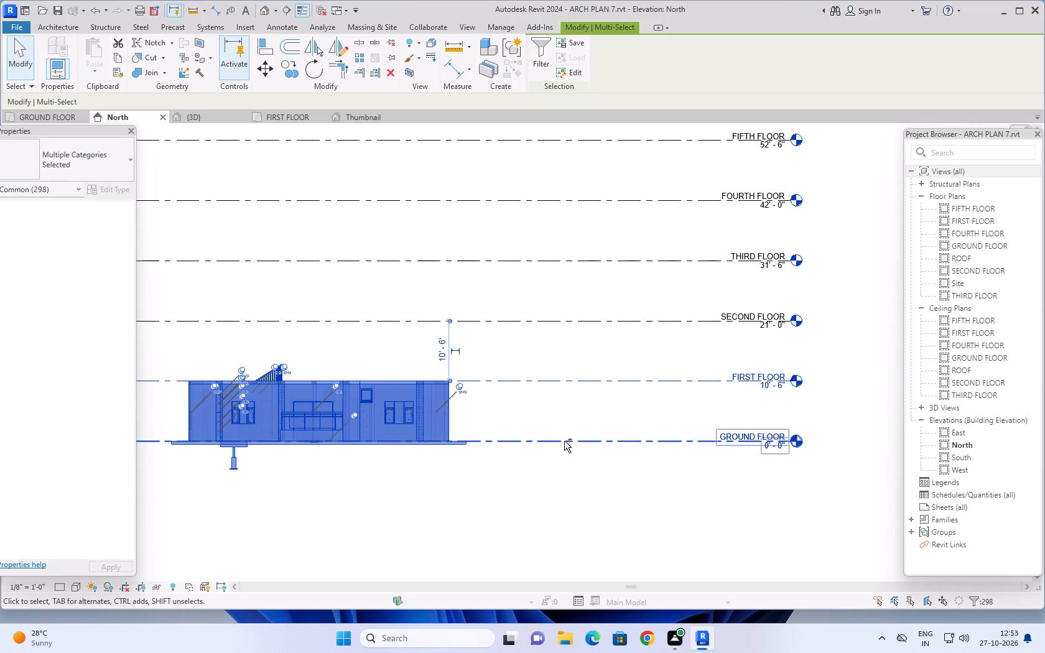
pyautogui.keyDown('shift'); pyautogui.click(565, 382); pyautogui.keyUp('shift')
pyautogui.scroll(-2, 493, 504)
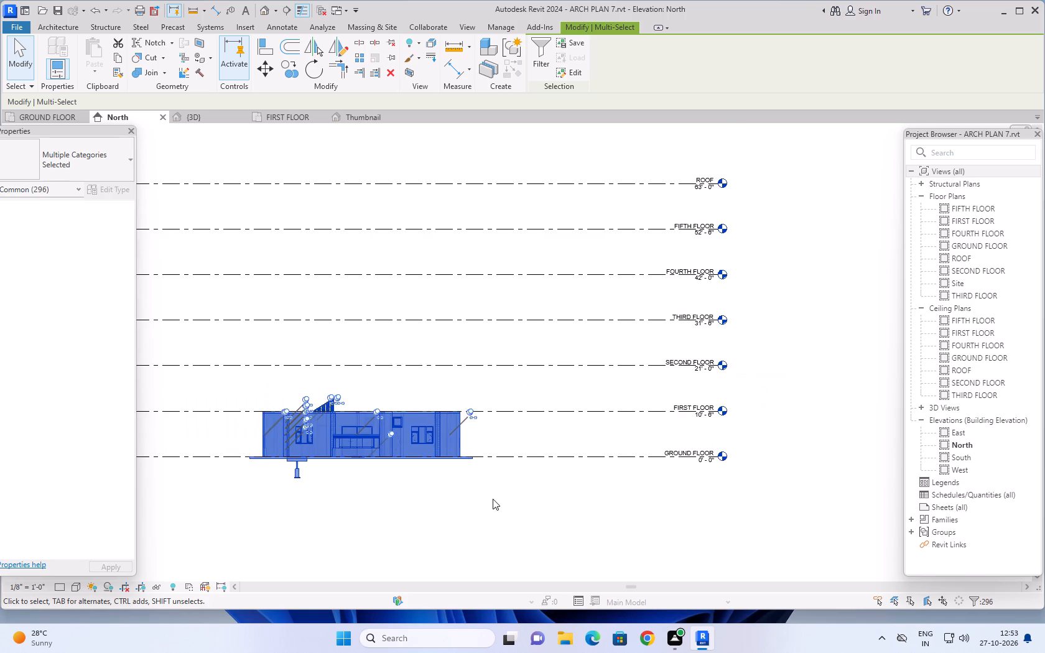
pyautogui.moveTo(493, 498); pyautogui.dragTo(548, 492, button='middle')
pyautogui.scroll(6, 495, 486)
pyautogui.moveTo(507, 469); pyautogui.dragTo(572, 499, button='middle')
pyautogui.keyDown('shift'); pyautogui.scroll(1, 603, 472); pyautogui.keyUp('shift')
pyautogui.keyDown('shift'); pyautogui.click(624, 440); pyautogui.keyUp('shift')
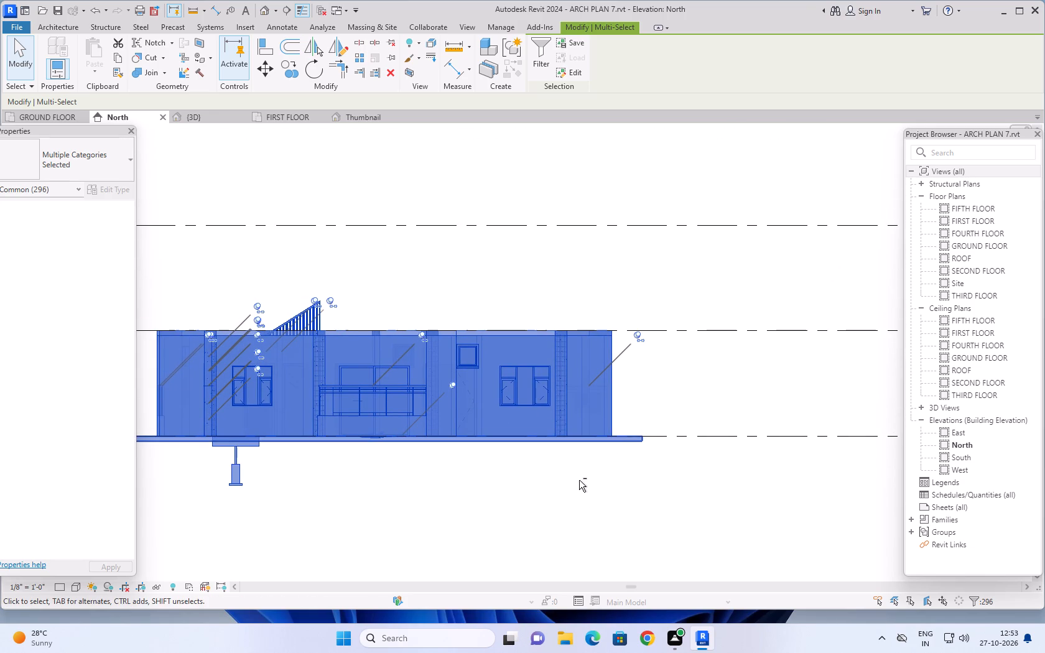
pyautogui.scroll(-3, 578, 481)
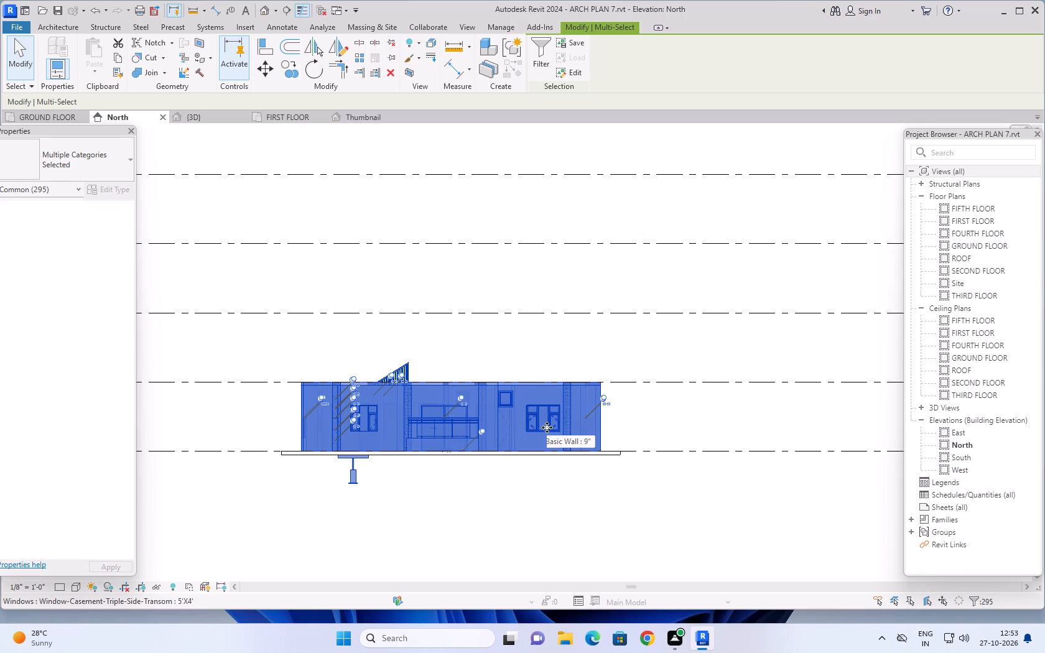
# Filter the Fuji - Commercial Building Flr Plans.dwg import out of the storey selection, keeping all other categories.
pyautogui.click(542, 52)
pyautogui.scroll(4, 467, 272)
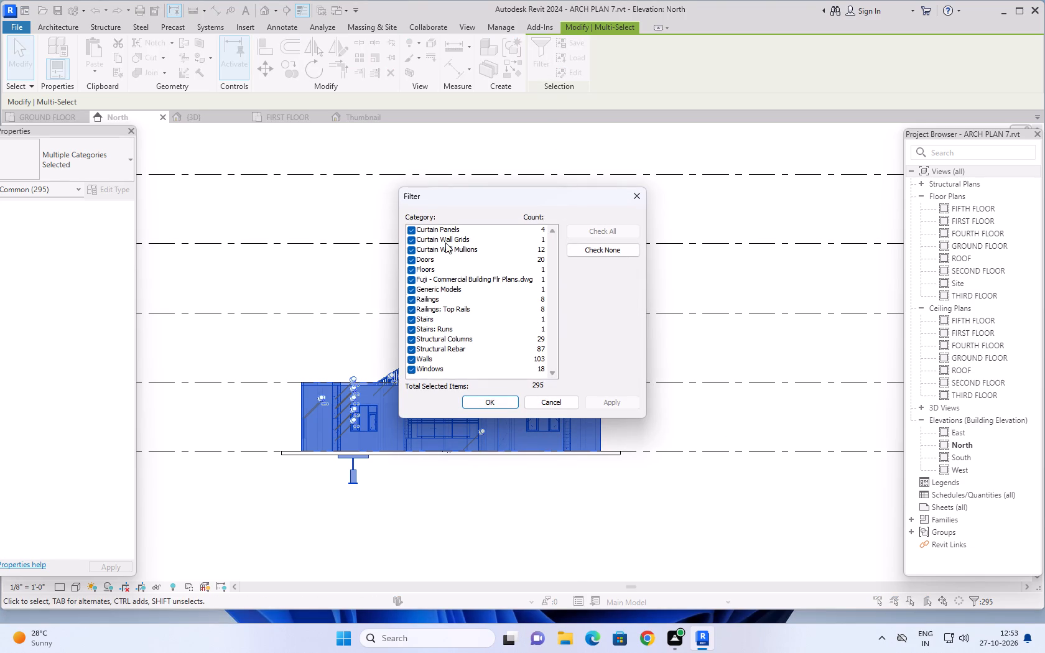
pyautogui.scroll(-3, 445, 243)
pyautogui.scroll(3, 449, 279)
pyautogui.click(410, 280)
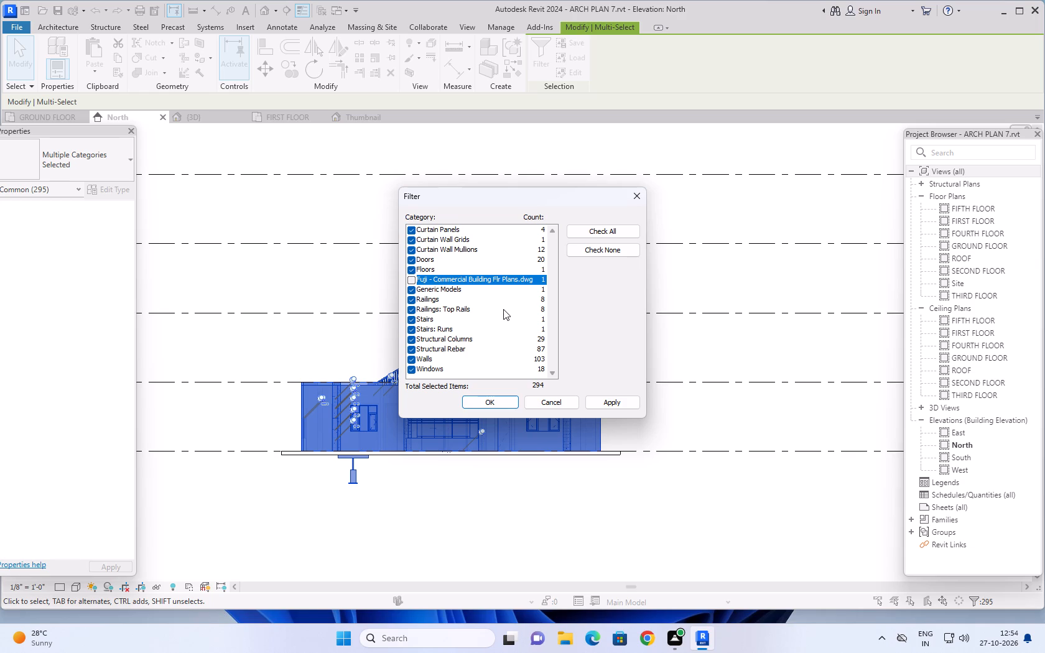
pyautogui.scroll(-4, 503, 308)
pyautogui.scroll(2, 501, 333)
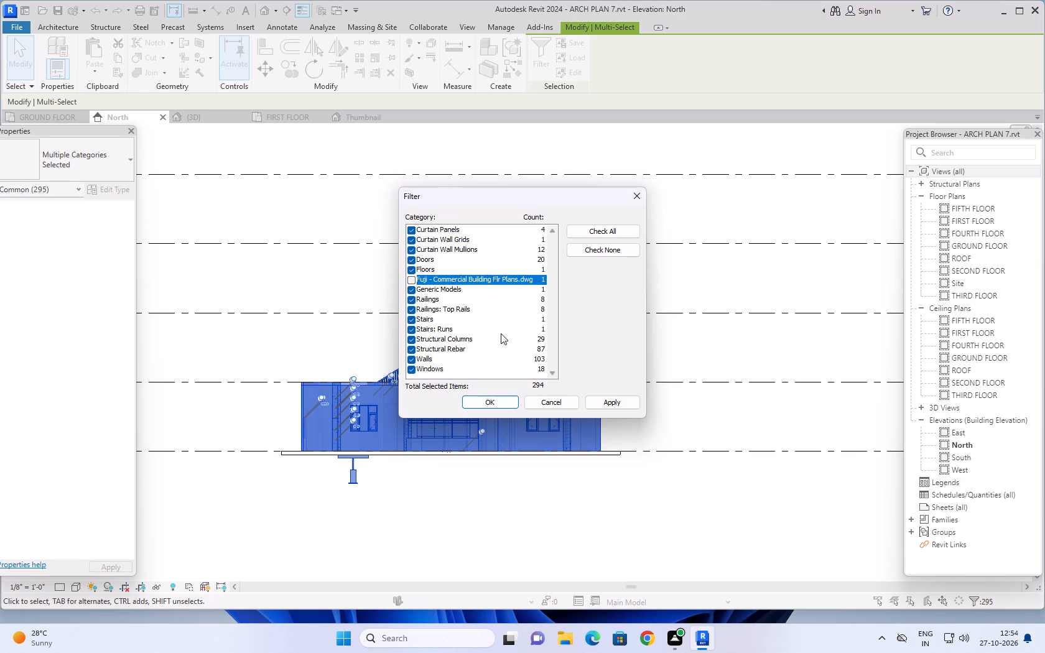
pyautogui.scroll(3, 501, 333)
pyautogui.scroll(-3, 455, 269)
pyautogui.scroll(-1, 496, 333)
pyautogui.click(611, 402)
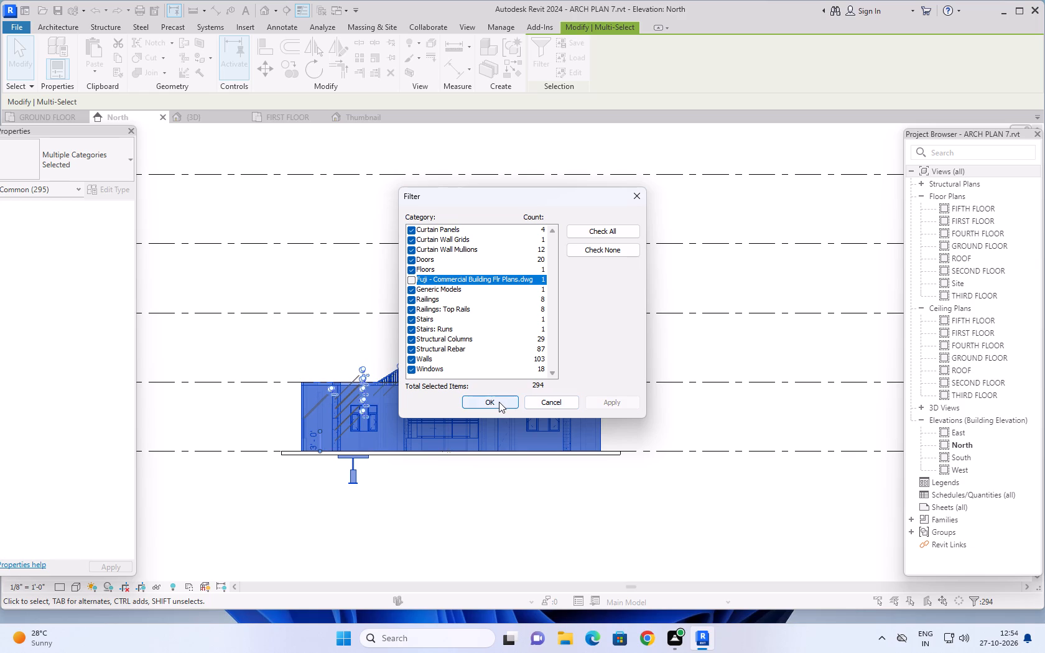
pyautogui.click(498, 401)
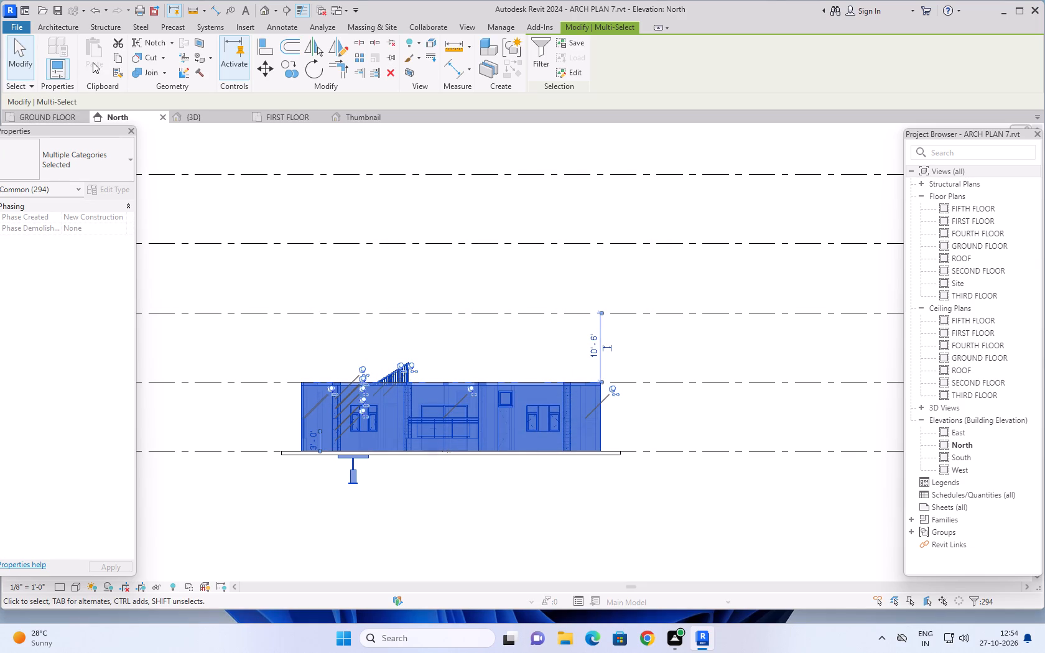
# Copy the selected storey and paste it aligned to the FIRST, SECOND, THIRD and FOURTH FLOOR levels.
pyautogui.scroll(-3, 468, 299)
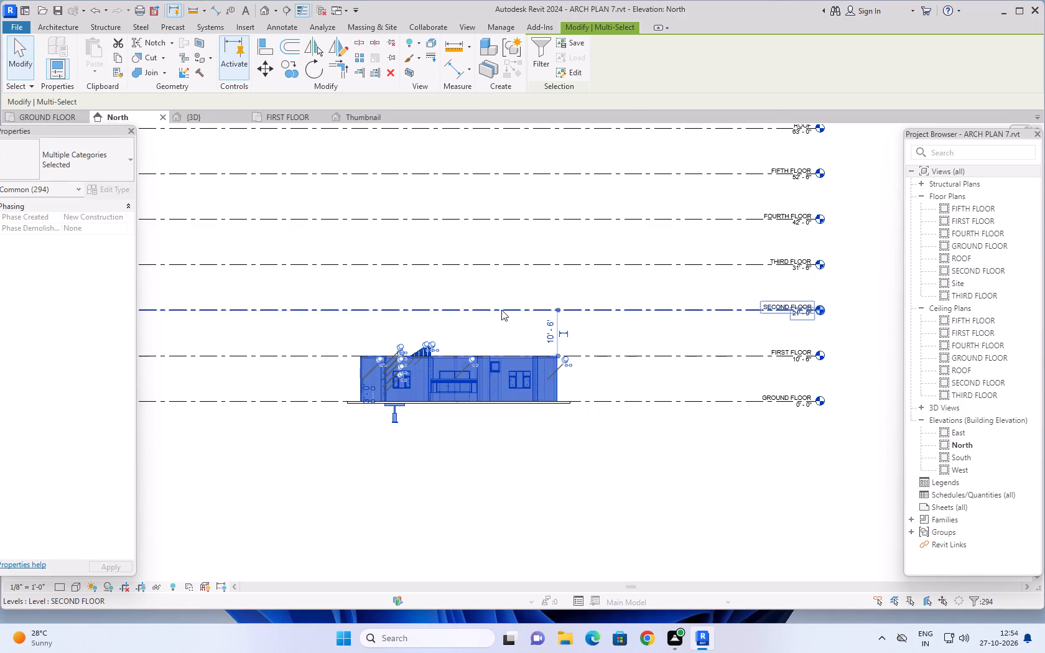
pyautogui.scroll(-1, 479, 307)
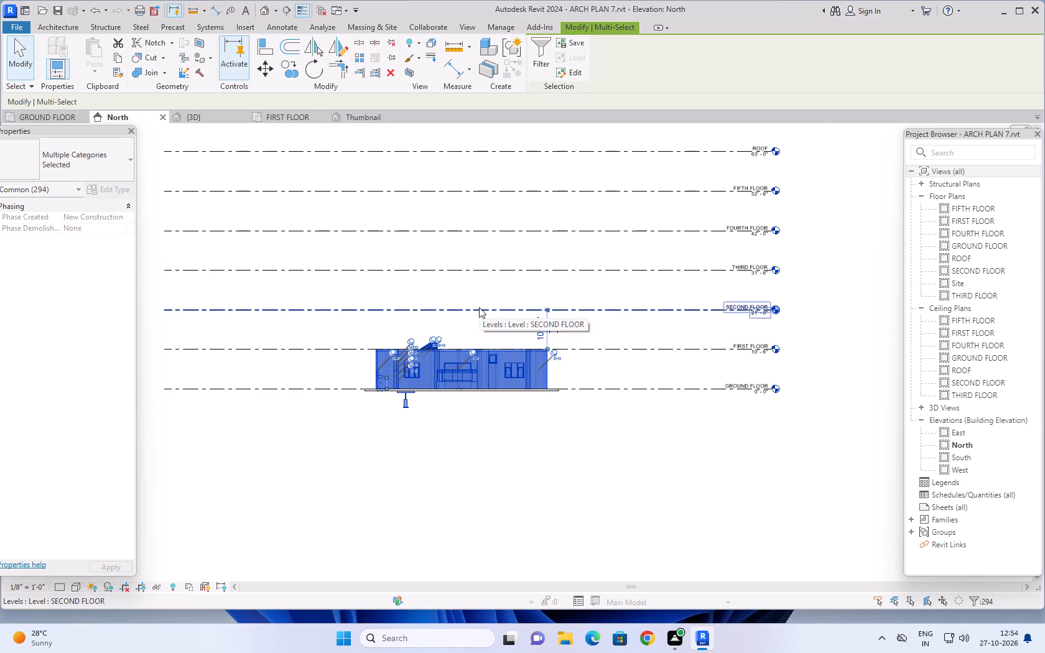
pyautogui.click(121, 55)
pyautogui.click(101, 70)
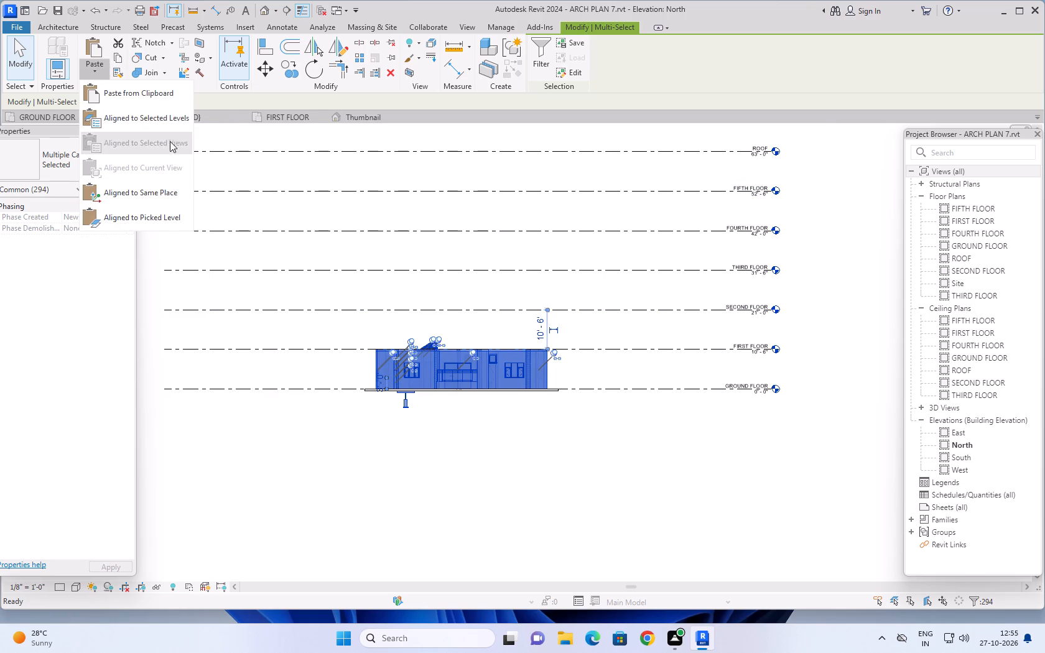
pyautogui.click(142, 116)
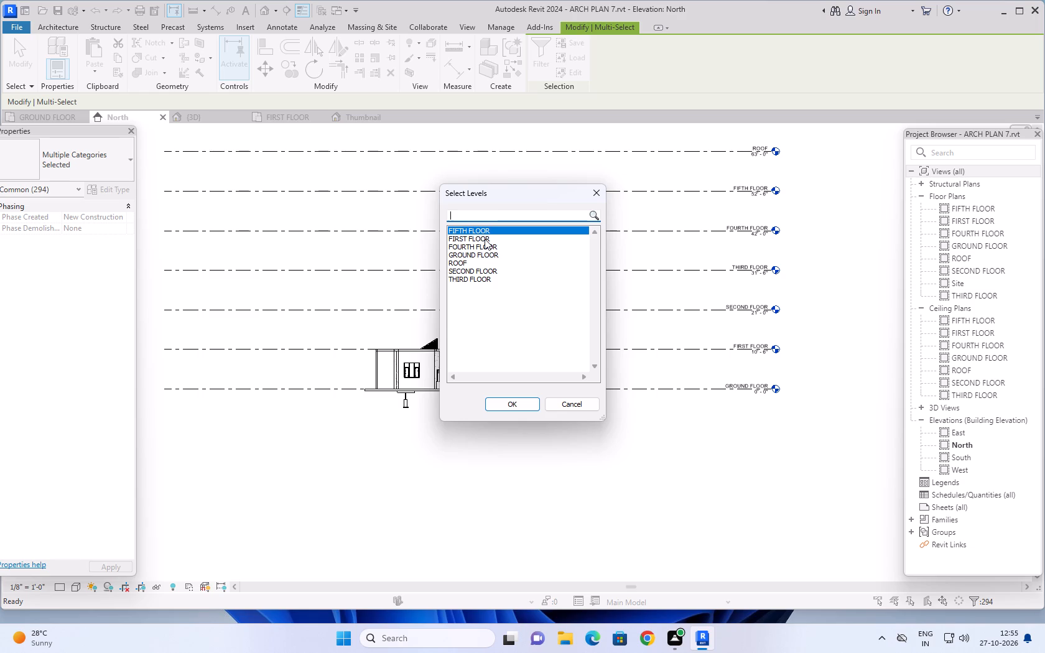
pyautogui.keyDown('ctrl'); pyautogui.click(485, 239); pyautogui.keyUp('ctrl')
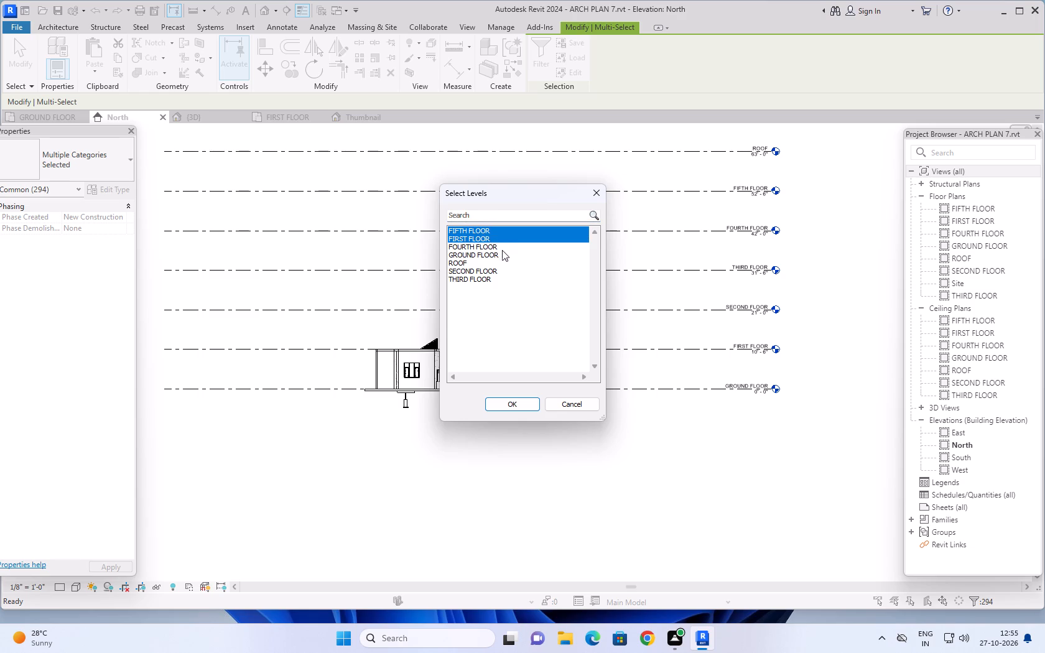
pyautogui.keyDown('ctrl'); pyautogui.click(491, 270); pyautogui.keyUp('ctrl')
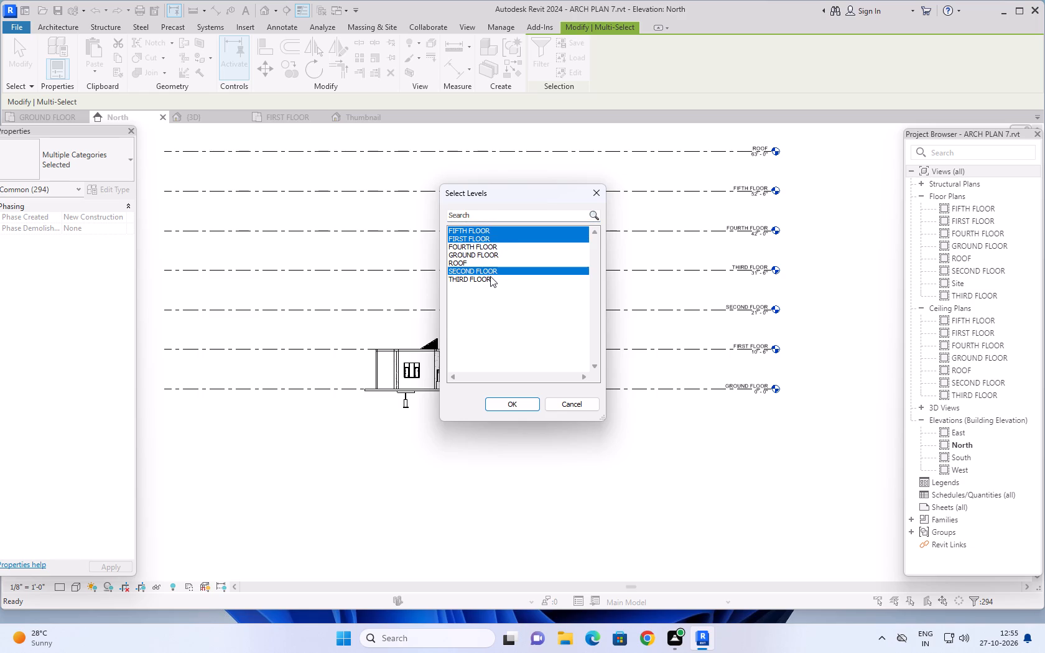
pyautogui.keyDown('ctrl'); pyautogui.click(490, 279); pyautogui.keyUp('ctrl')
pyautogui.keyDown('ctrl'); pyautogui.click(496, 248); pyautogui.keyUp('ctrl')
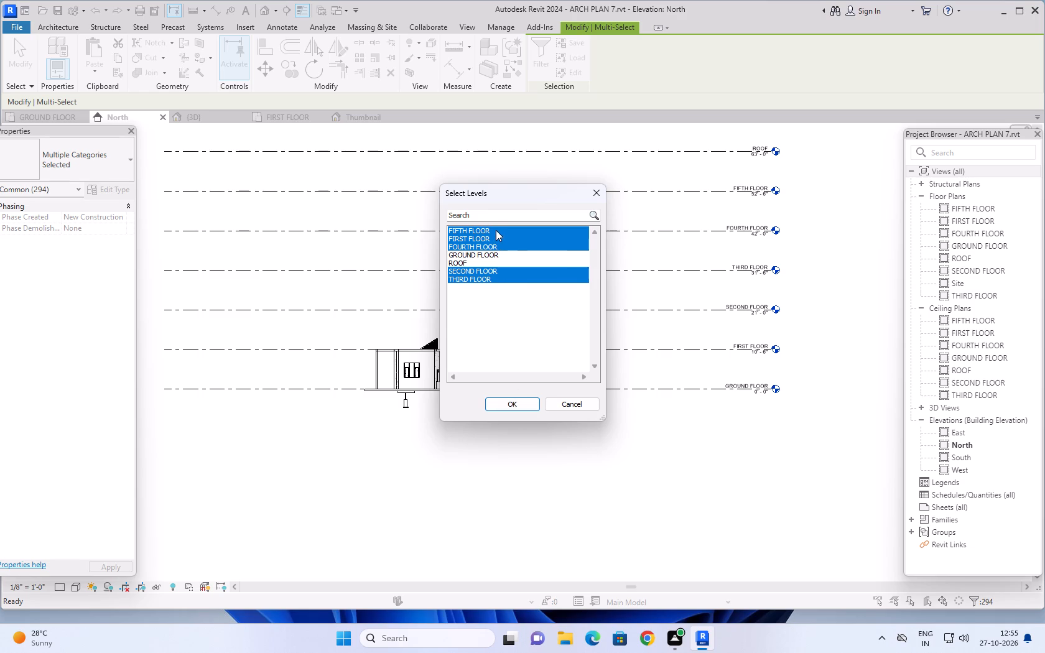
pyautogui.keyDown('ctrl'); pyautogui.click(496, 230); pyautogui.keyUp('ctrl')
pyautogui.click(518, 404)
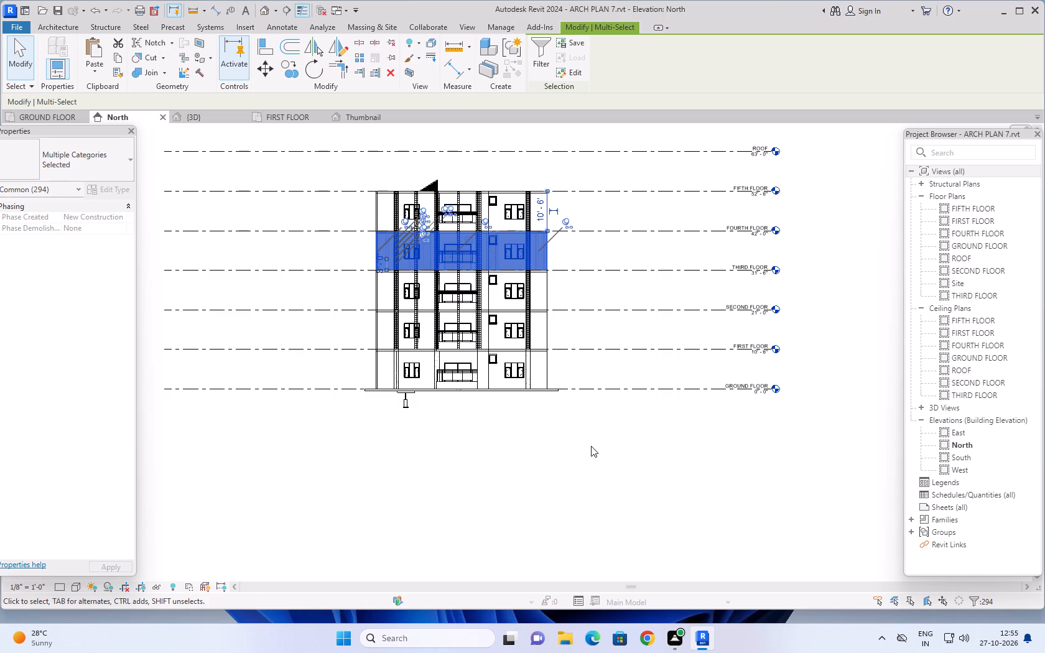
pyautogui.press('Escape')
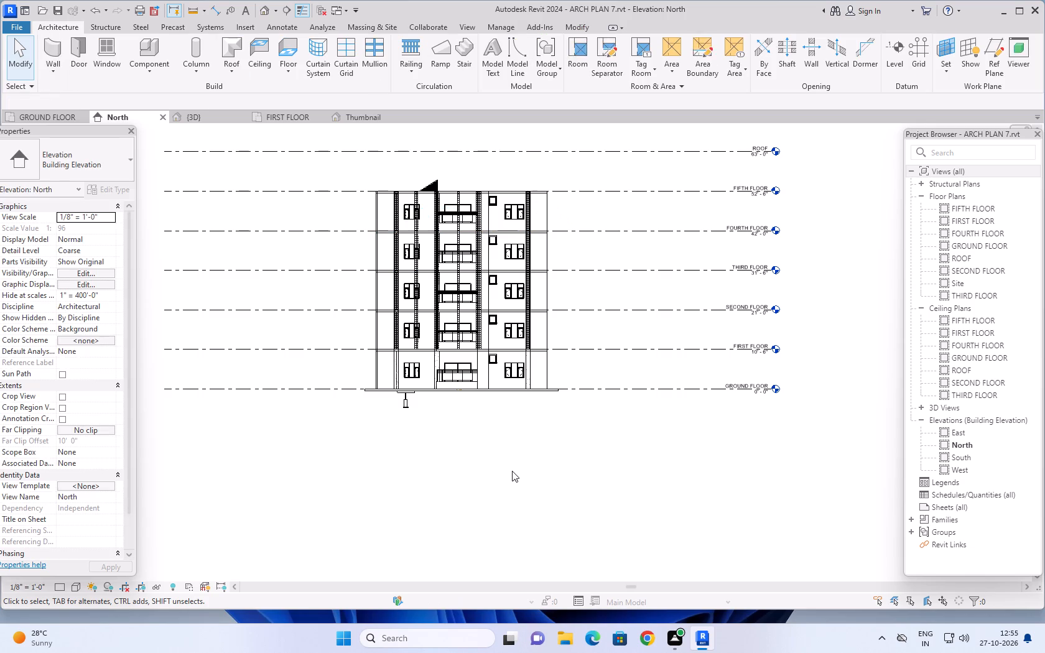
# Open the 3D view and examine the stacked storeys of the building from all sides and above.
pyautogui.scroll(-1, 518, 456)
pyautogui.moveTo(544, 432); pyautogui.dragTo(544, 440, button='middle')
pyautogui.click(208, 117)
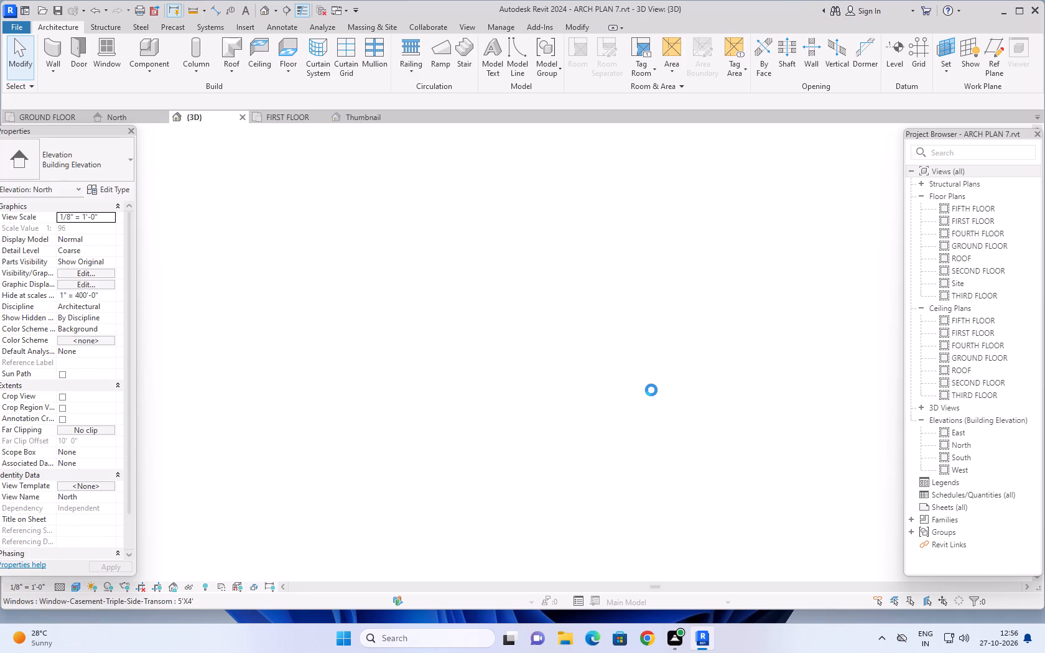
pyautogui.scroll(-1, 736, 369)
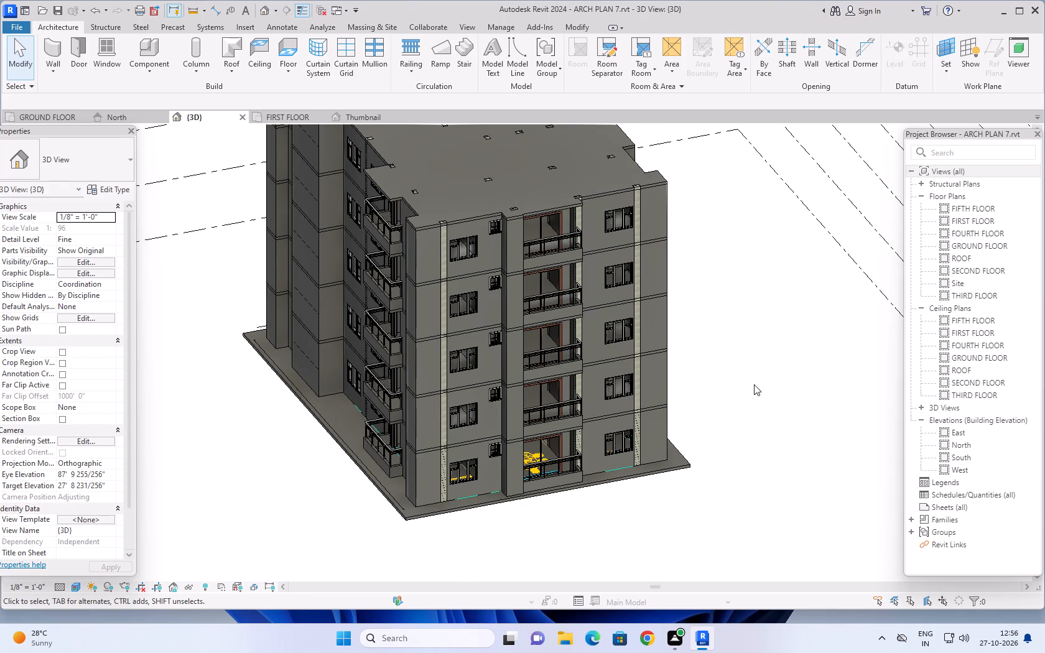
pyautogui.moveTo(756, 383); pyautogui.dragTo(686, 323, button='middle')
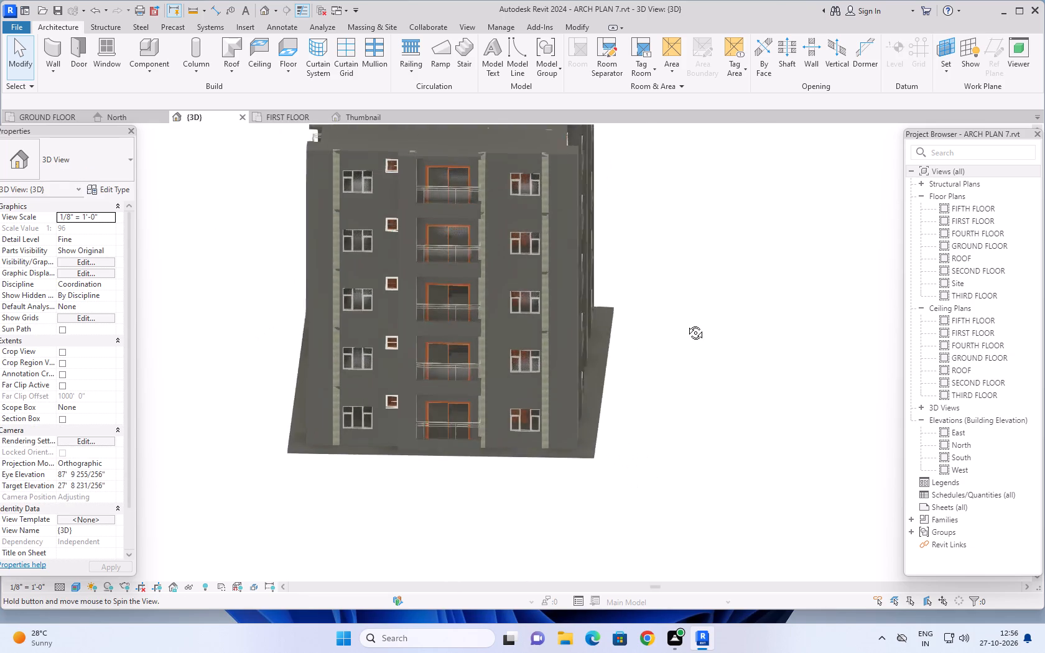
pyautogui.moveTo(686, 323); pyautogui.dragTo(598, 414, button='middle')
pyautogui.scroll(-2, 604, 415)
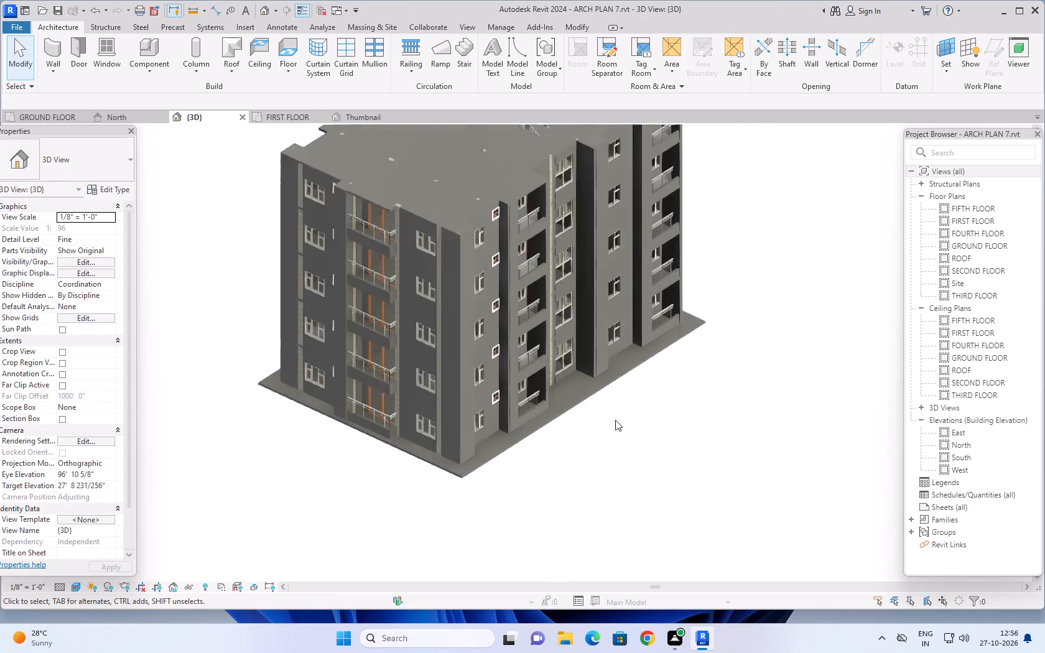
pyautogui.moveTo(634, 417); pyautogui.dragTo(631, 432, button='middle')
pyautogui.moveTo(644, 429); pyautogui.dragTo(611, 366, button='middle')
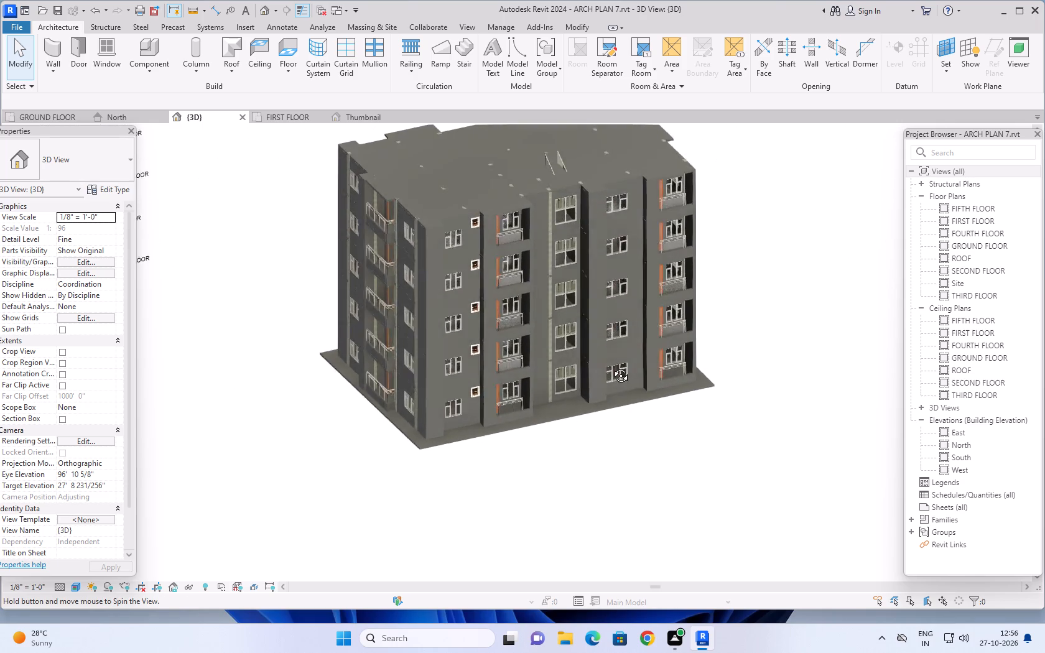
pyautogui.moveTo(611, 366); pyautogui.dragTo(781, 339, button='middle')
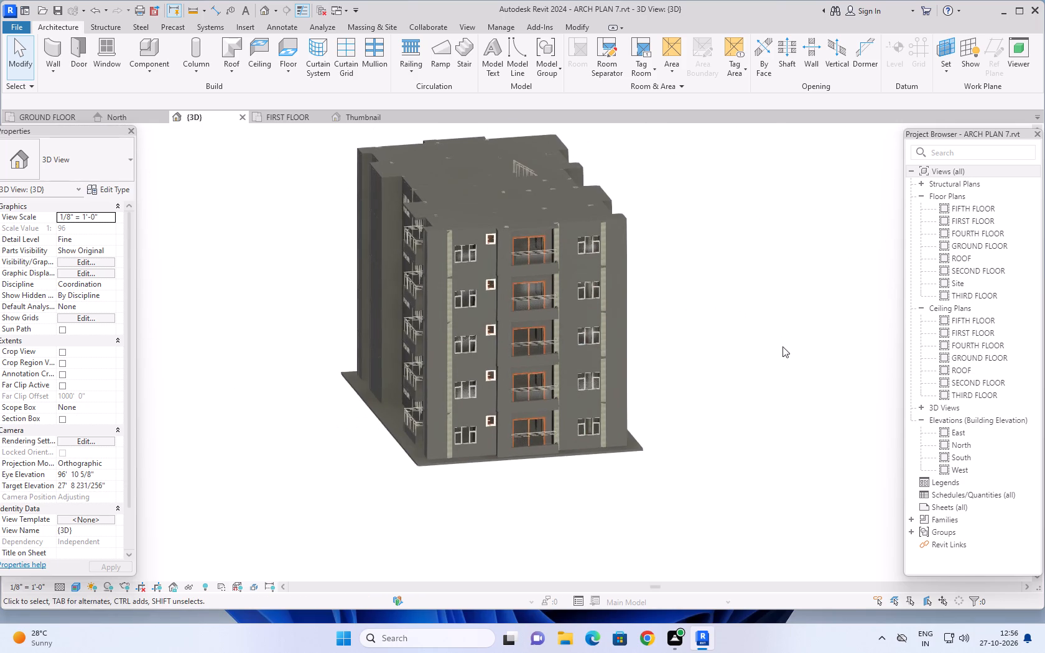
pyautogui.moveTo(687, 441); pyautogui.dragTo(767, 429, button='middle')
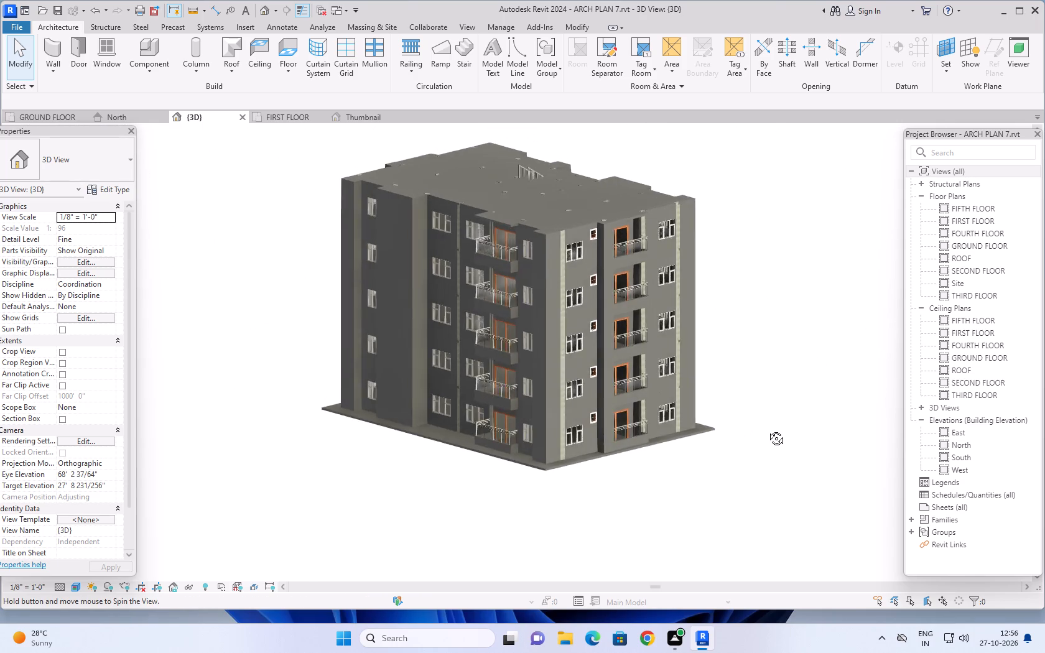
pyautogui.moveTo(767, 429); pyautogui.dragTo(799, 475, button='middle')
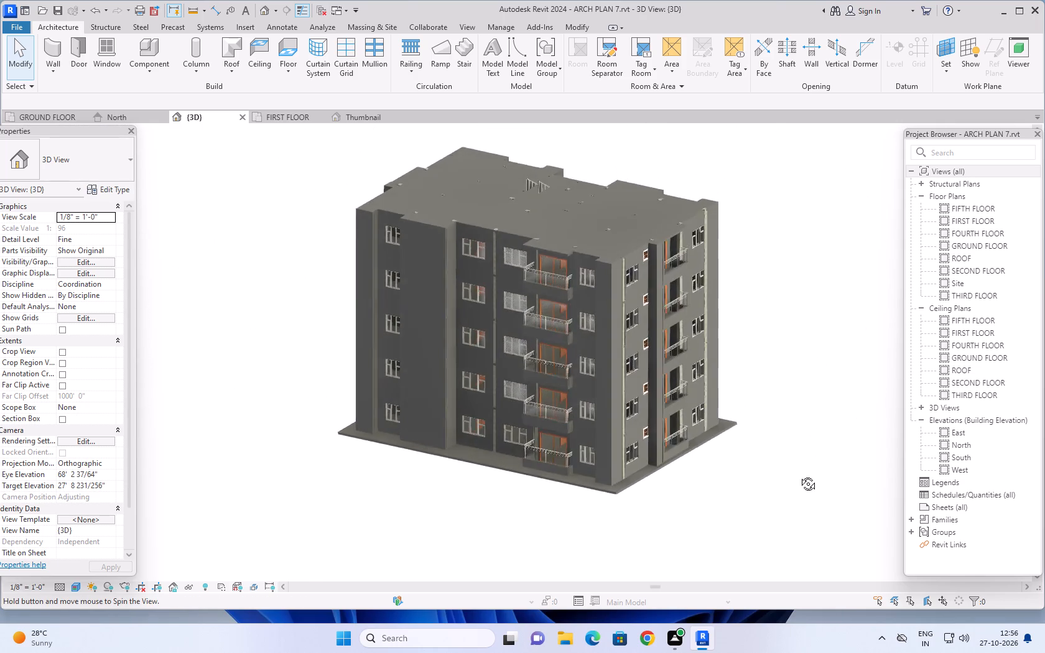
pyautogui.moveTo(799, 475); pyautogui.dragTo(537, 508, button='middle')
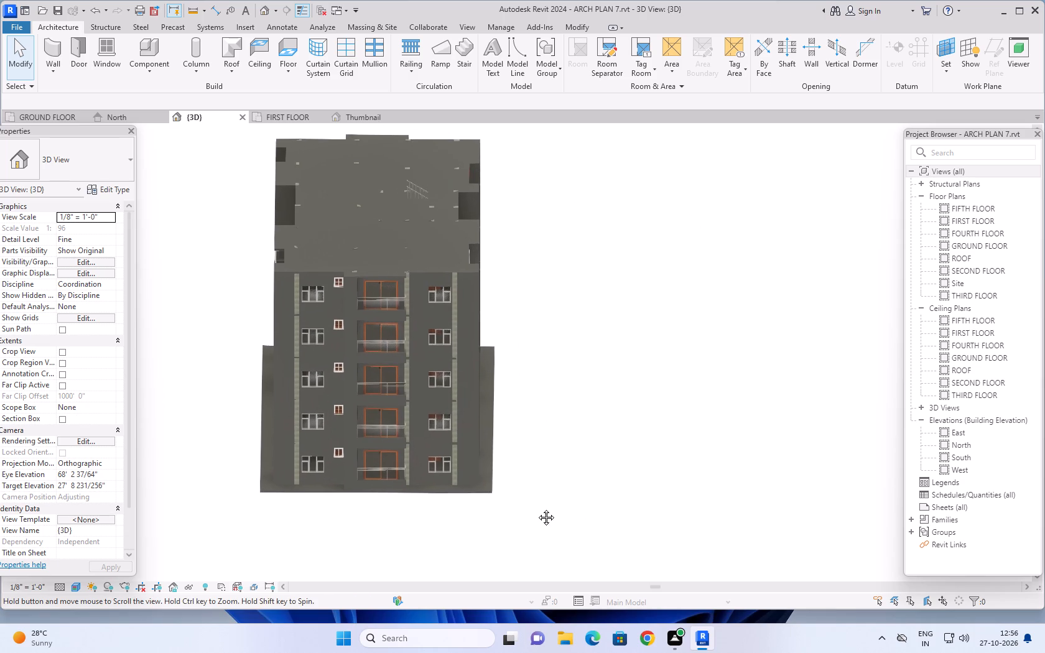
pyautogui.moveTo(537, 508); pyautogui.dragTo(538, 508, button='middle')
pyautogui.moveTo(656, 416); pyautogui.dragTo(736, 455, button='middle')
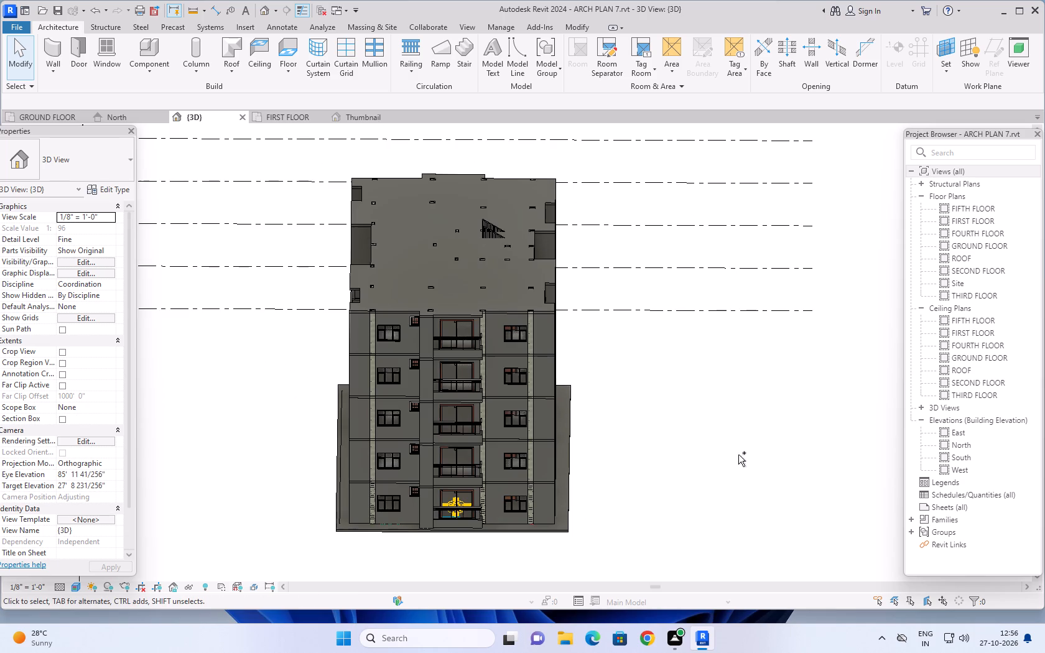
# Save the project.
pyautogui.hotkey('ctrl', 's')
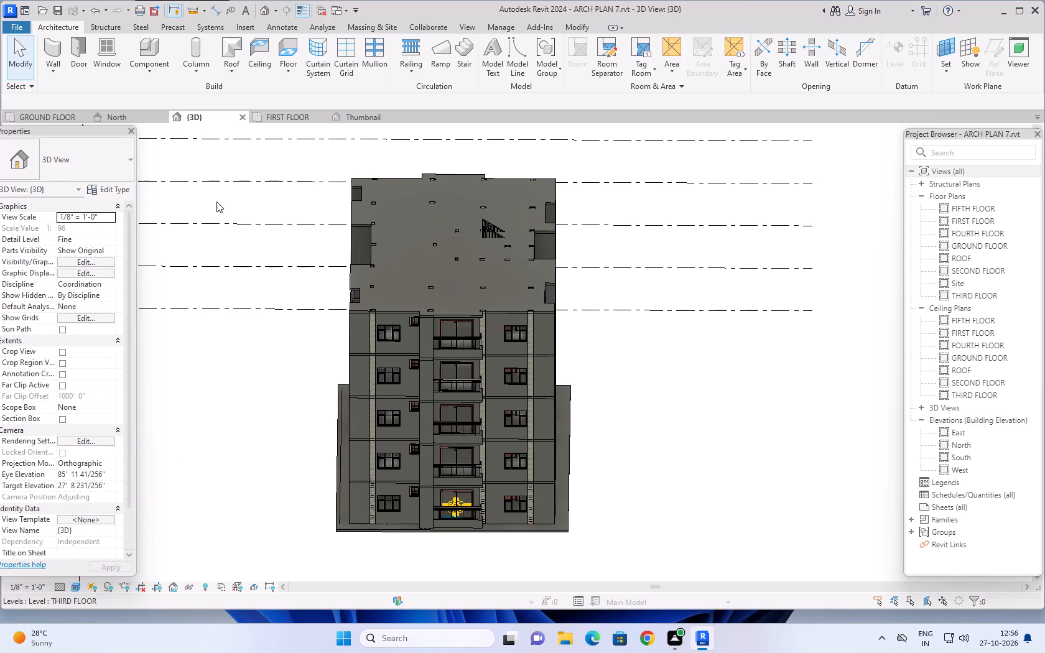
# Start a shaft opening on the GROUND FLOOR plan and sketch a rectangular boundary about 6'-0" long along the lift well's inner wall faces.
pyautogui.click(53, 114)
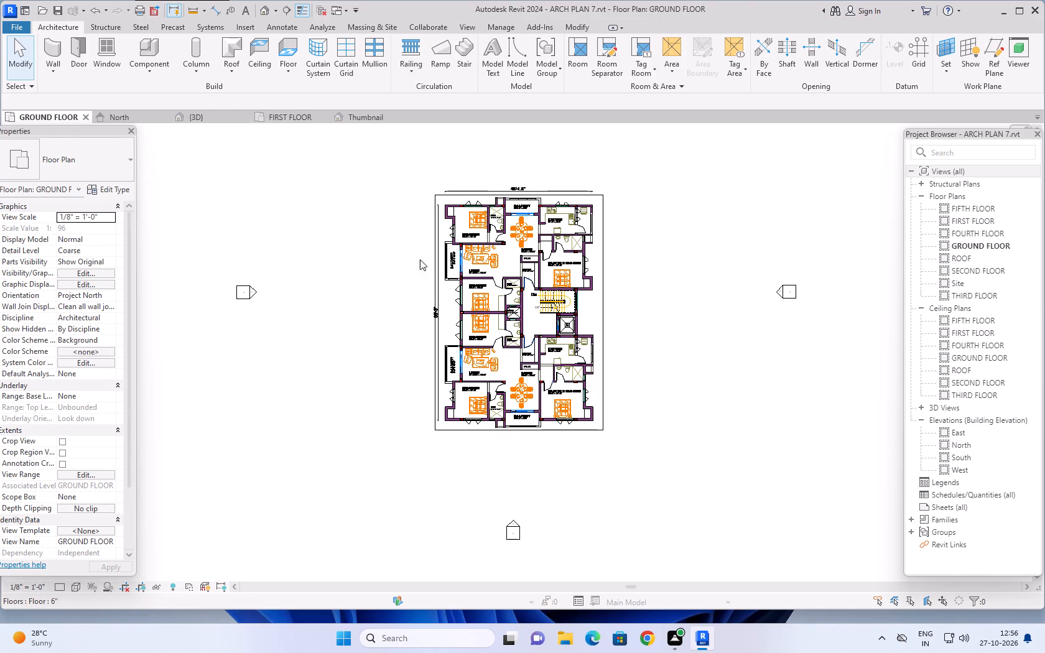
pyautogui.scroll(1, 424, 262)
pyautogui.moveTo(741, 287); pyautogui.dragTo(720, 309, button='middle')
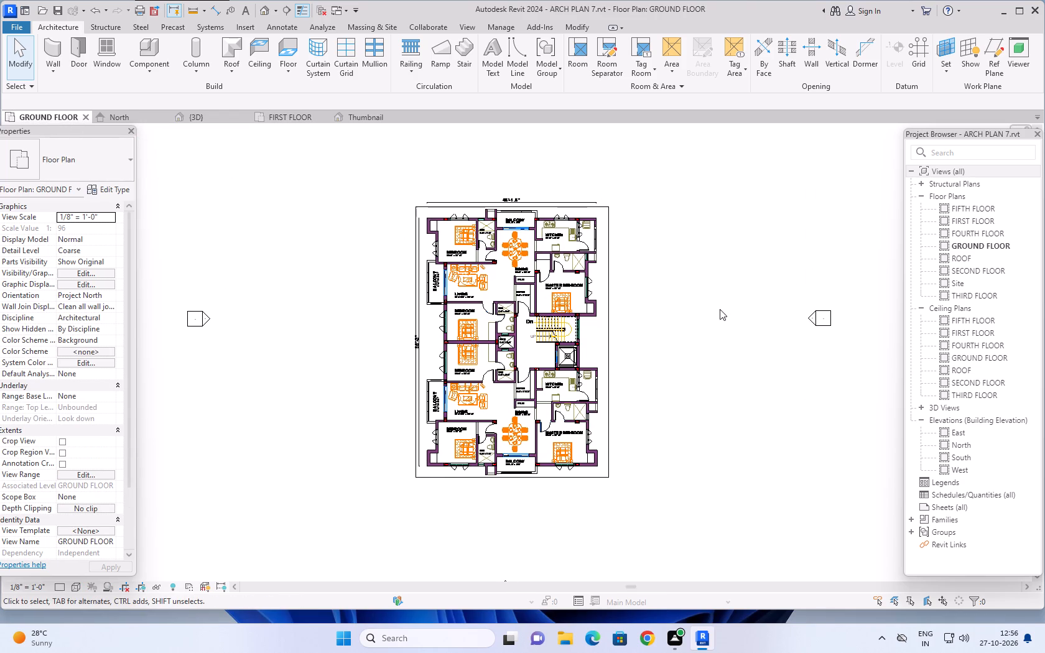
pyautogui.scroll(1, 687, 297)
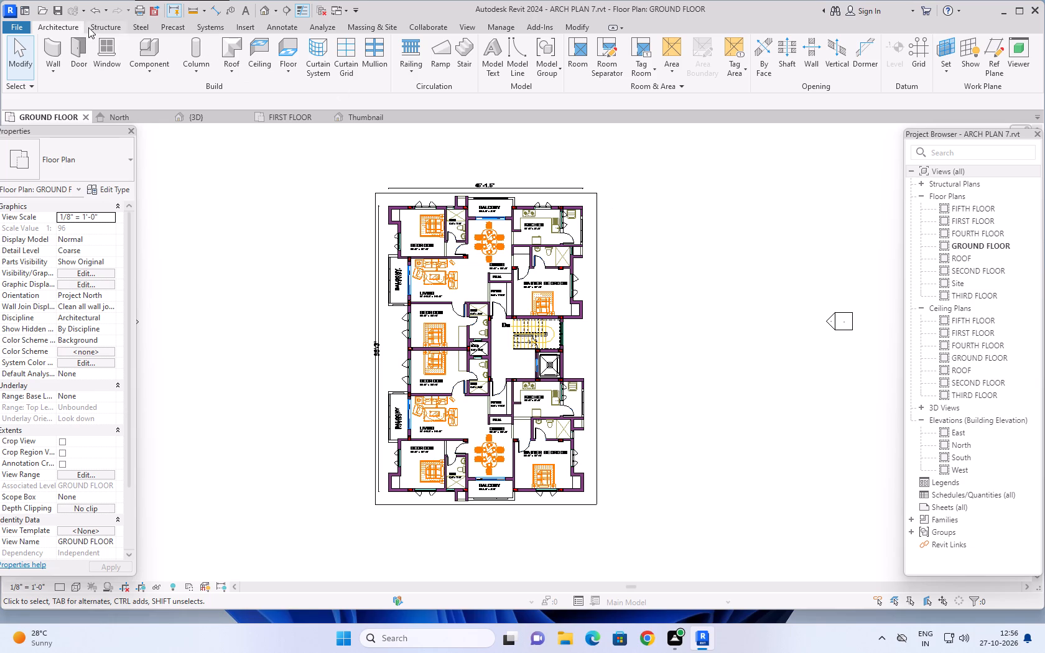
pyautogui.click(60, 26)
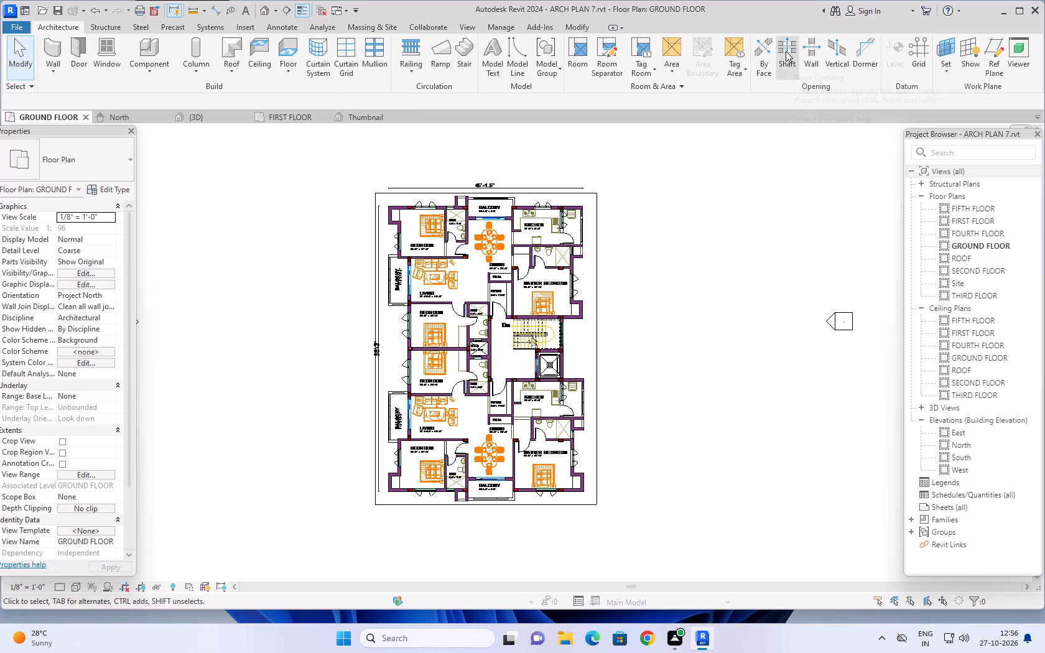
pyautogui.click(786, 51)
pyautogui.scroll(3, 575, 299)
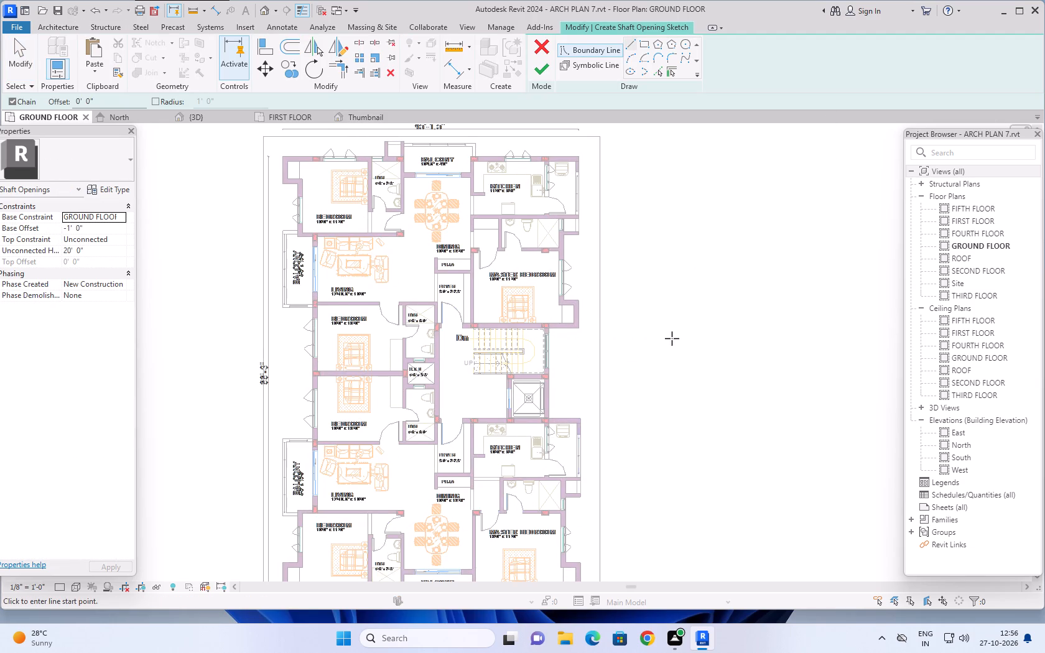
pyautogui.moveTo(672, 336); pyautogui.dragTo(715, 259, button='middle')
pyautogui.scroll(8, 569, 304)
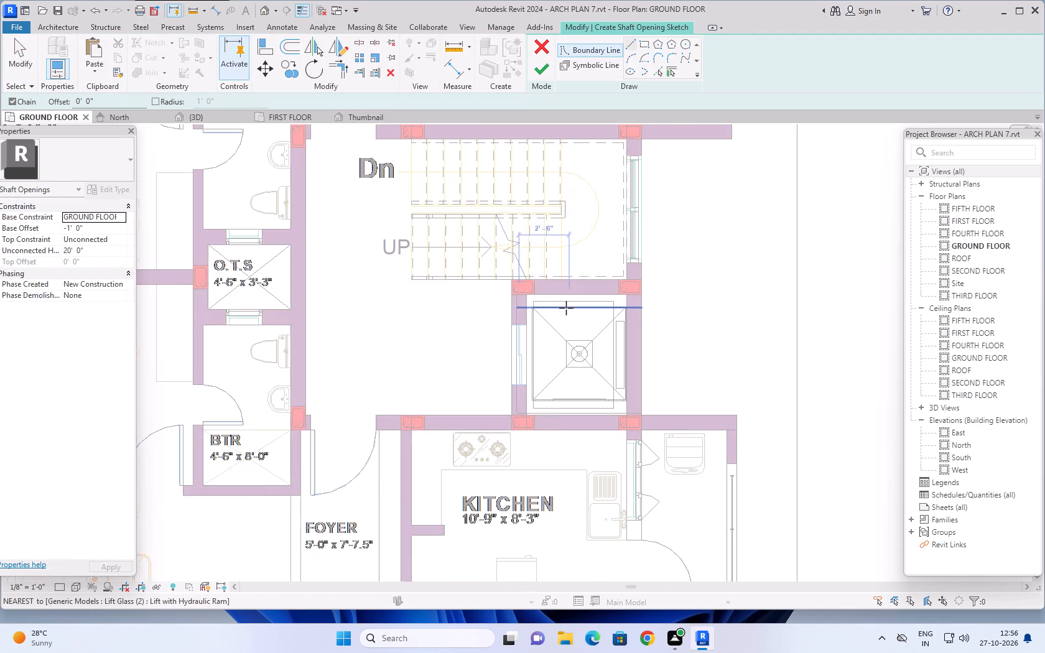
pyautogui.scroll(9, 557, 312)
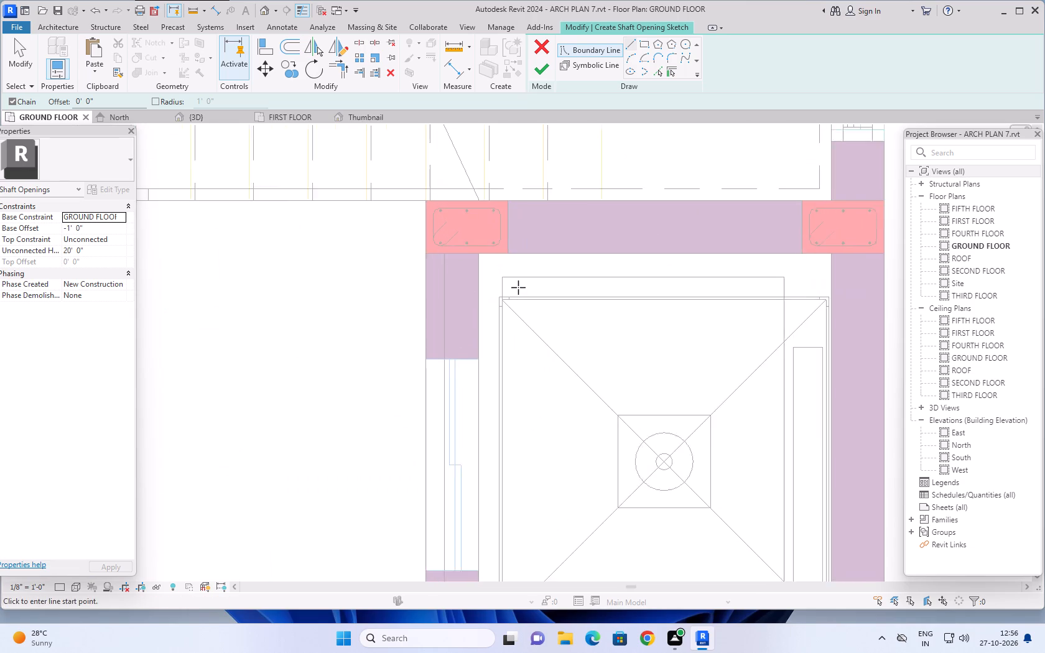
pyautogui.scroll(1, 518, 287)
pyautogui.click(473, 249)
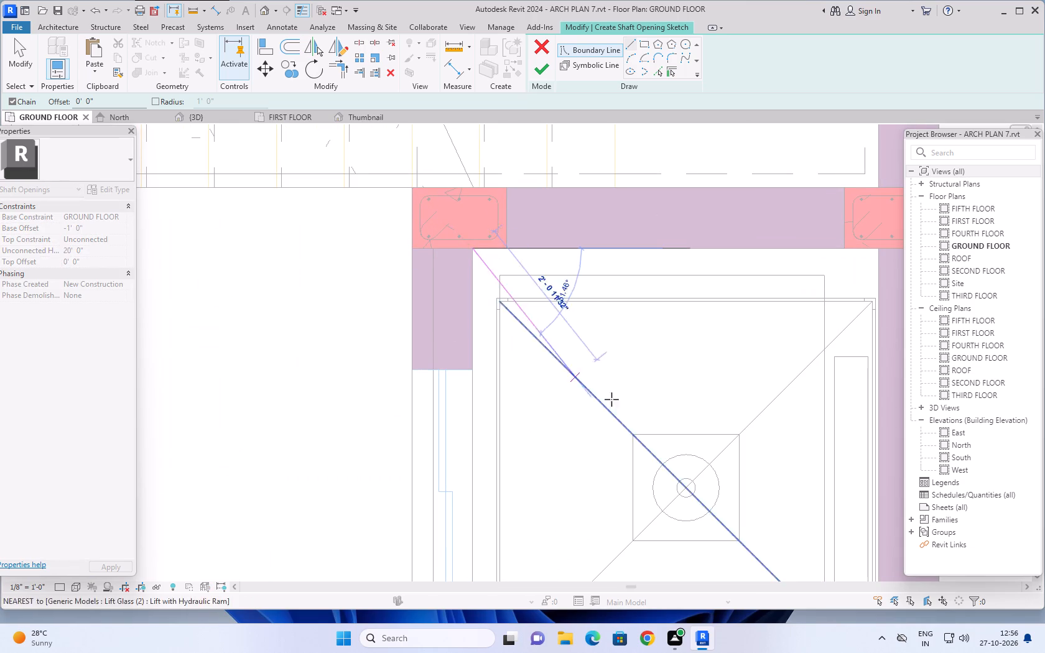
pyautogui.click(641, 44)
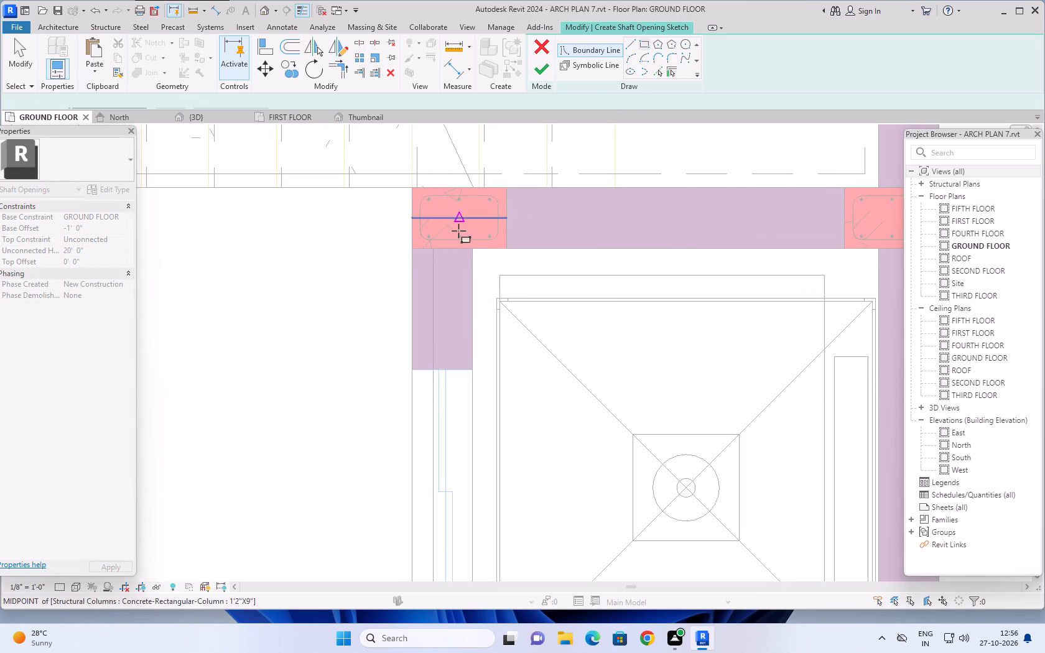
pyautogui.click(471, 248)
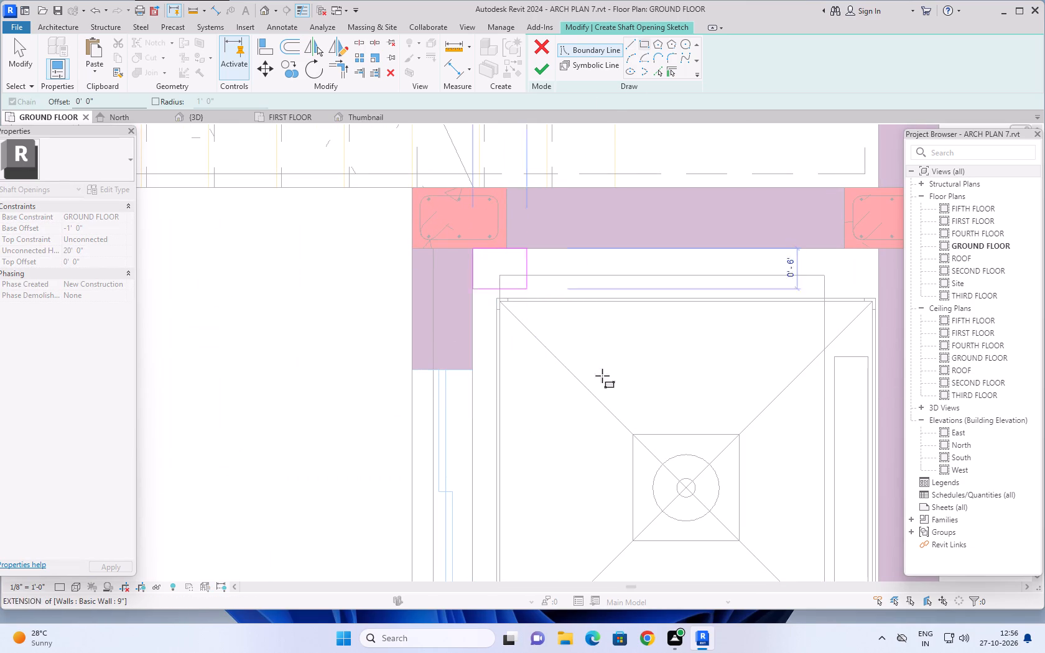
pyautogui.scroll(-6, 667, 448)
pyautogui.moveTo(686, 461); pyautogui.dragTo(649, 300, button='middle')
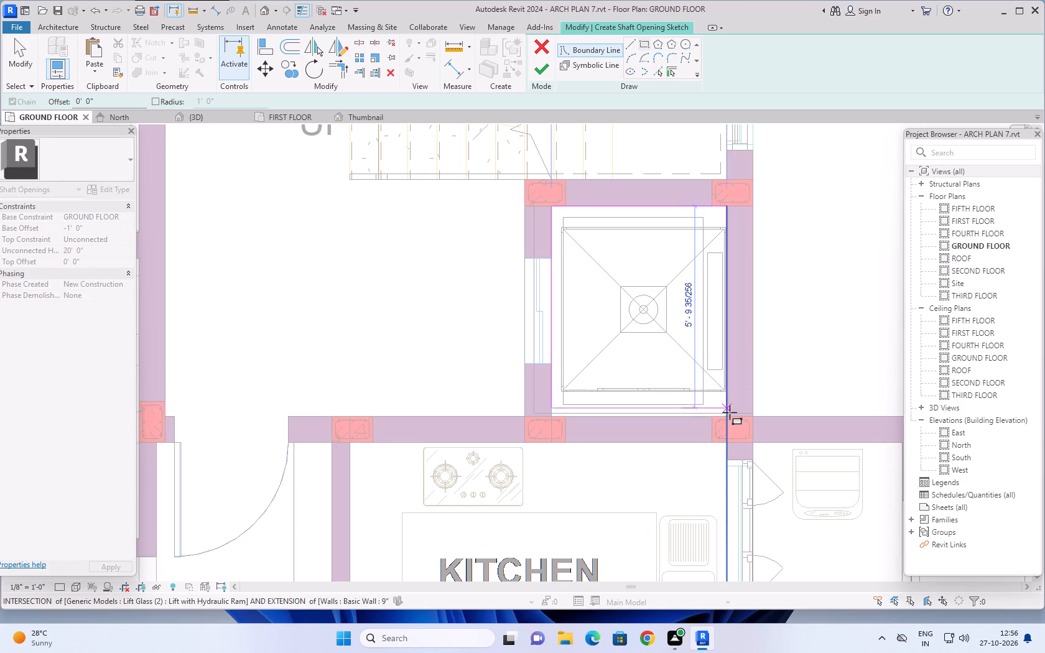
pyautogui.scroll(11, 730, 412)
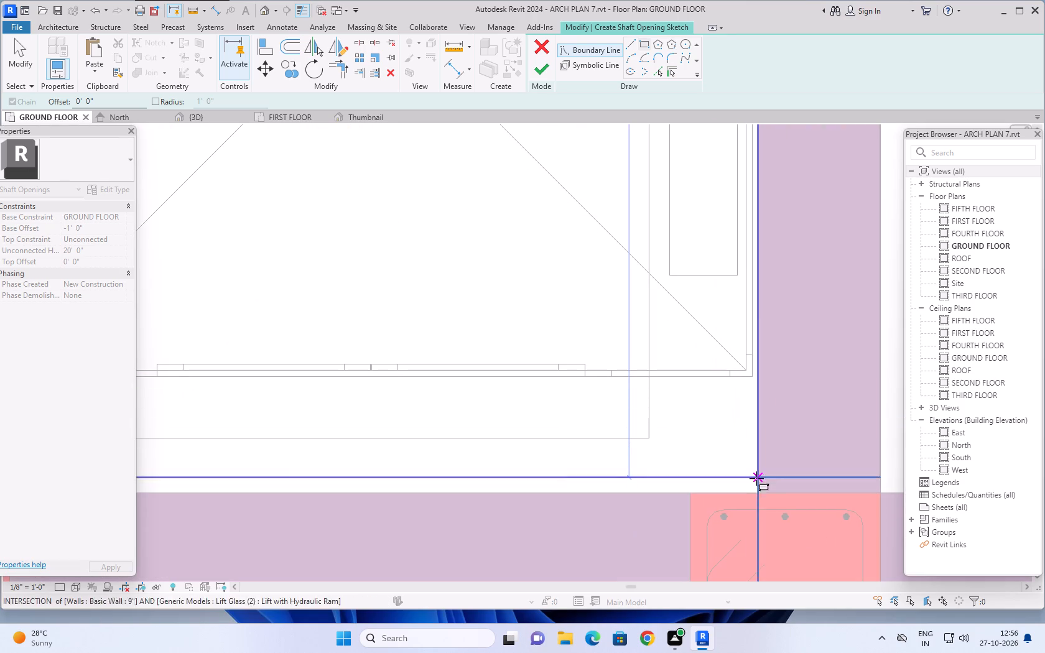
pyautogui.click(758, 492)
# Sketch a rectangular shaft boundary about 7'-0" wide around the staircase, from the foyer door's jamb to the stairwell's opposite inner wall corner.
pyautogui.scroll(-7, 637, 382)
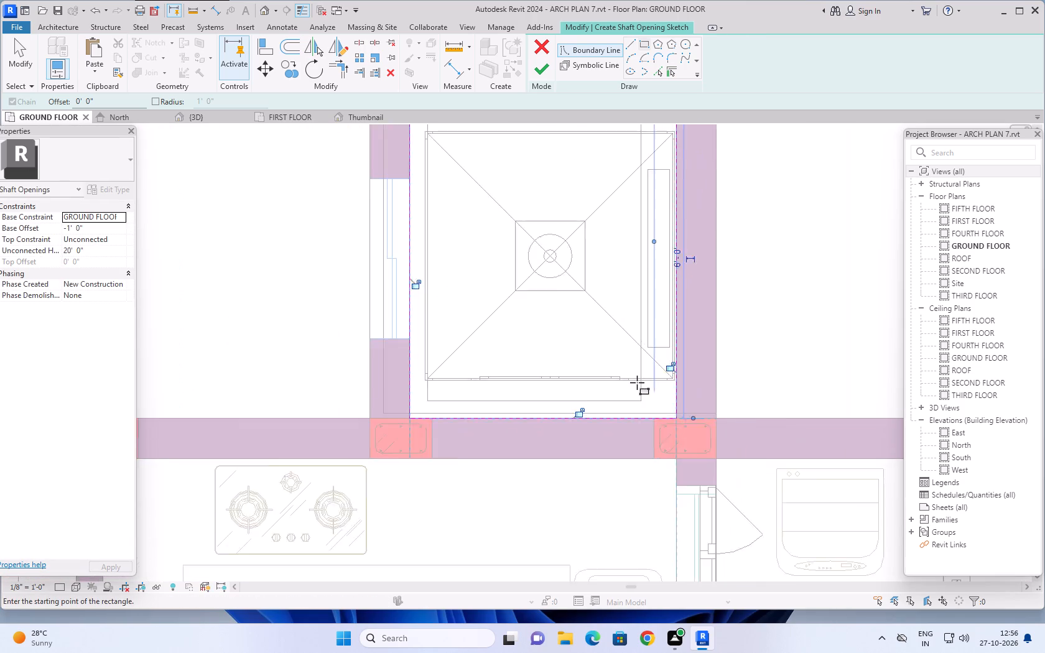
pyautogui.scroll(-10, 637, 382)
pyautogui.scroll(-3, 608, 470)
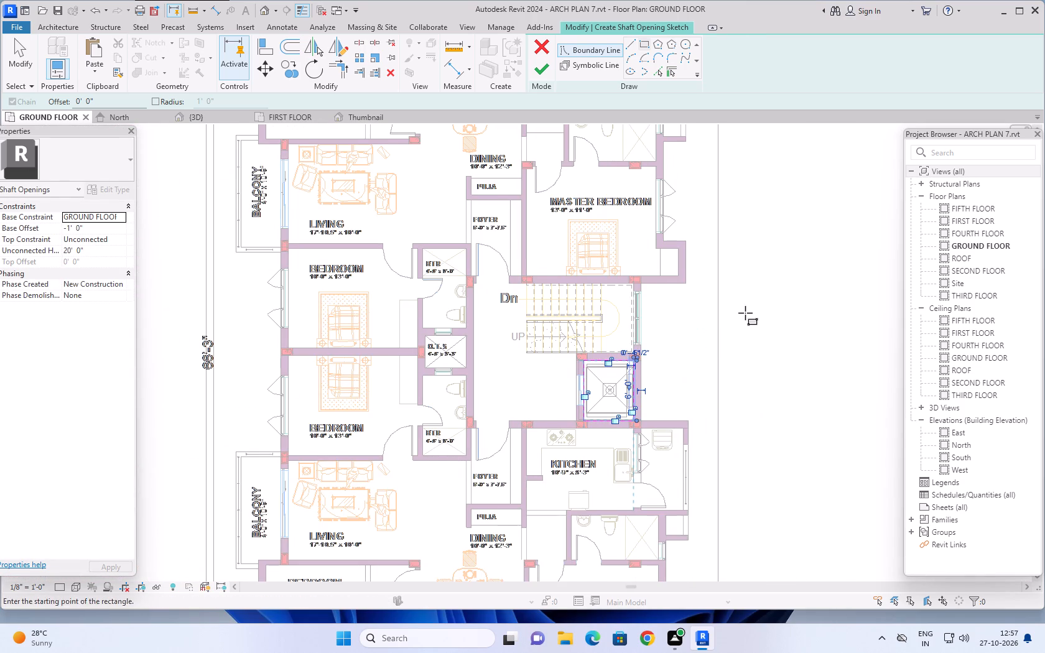
pyautogui.moveTo(746, 313); pyautogui.dragTo(747, 406, button='middle')
pyautogui.scroll(10, 520, 393)
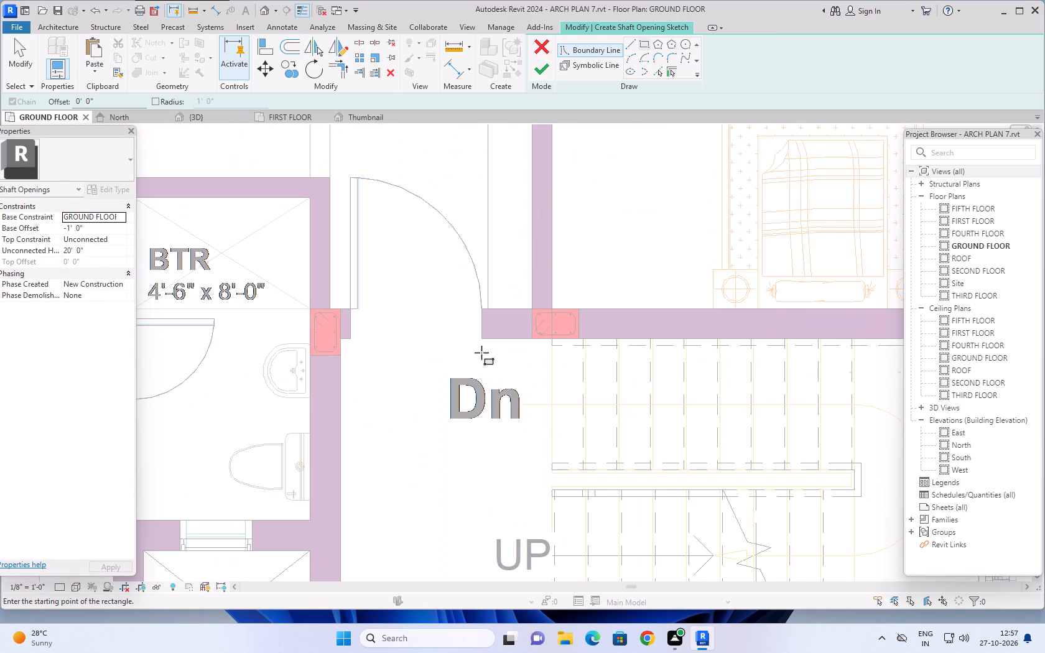
pyautogui.click(485, 340)
pyautogui.scroll(-6, 801, 484)
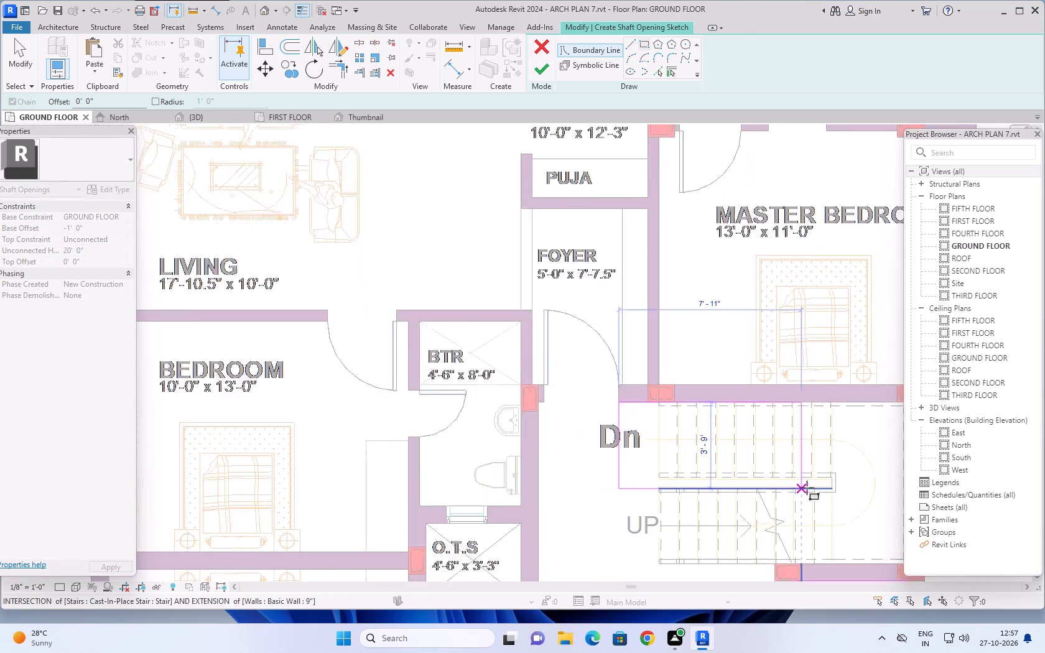
pyautogui.moveTo(806, 485); pyautogui.dragTo(667, 370, button='middle')
pyautogui.scroll(12, 746, 414)
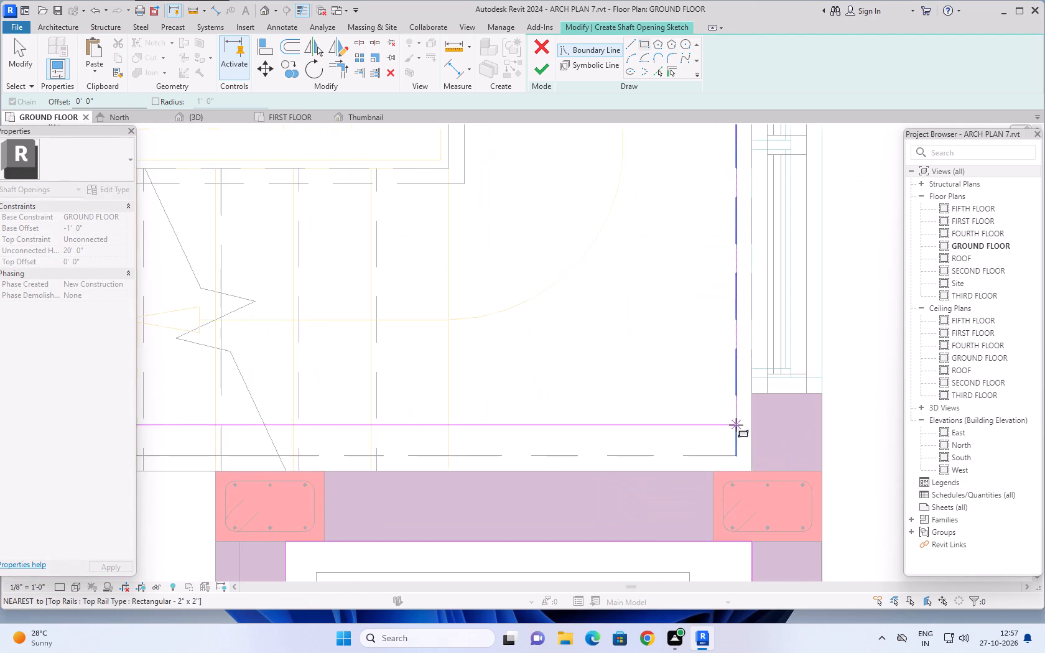
pyautogui.click(753, 471)
# Sketch a rectangular shaft boundary of about 1'-9" by 2'-0" in the duct recess outside the southern master bedroom's bathroom.
pyautogui.scroll(-9, 710, 393)
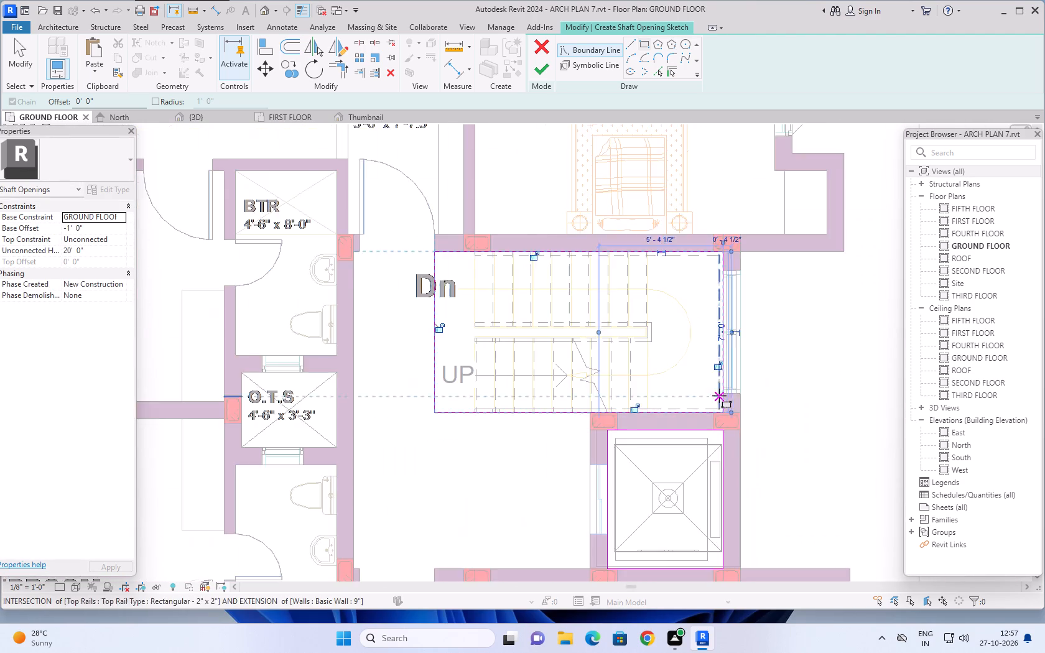
pyautogui.scroll(-8, 719, 396)
pyautogui.scroll(-1, 795, 397)
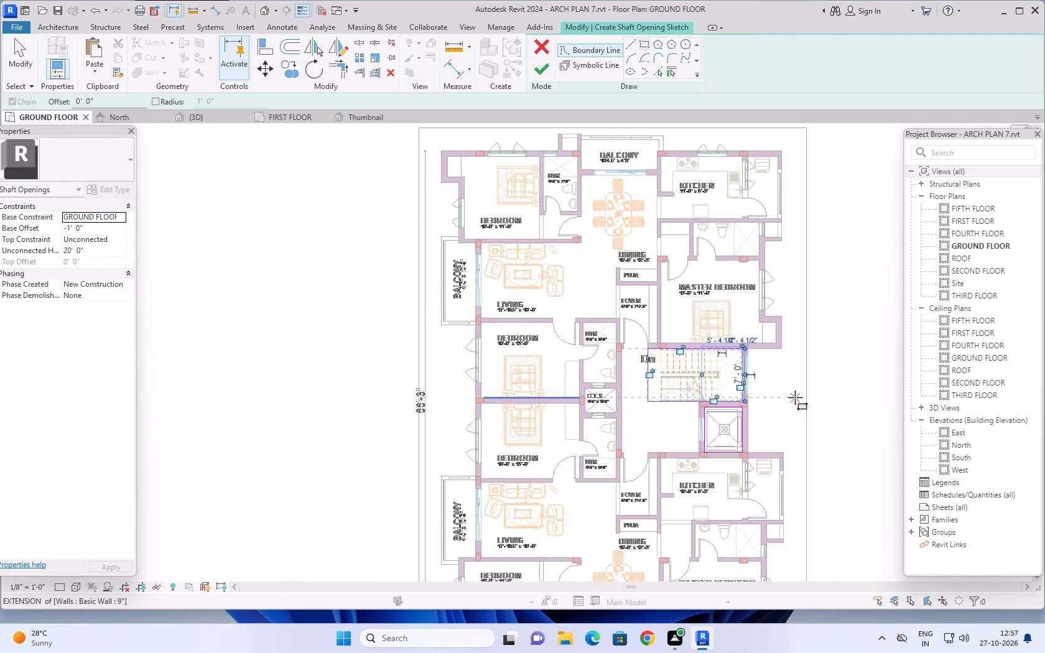
pyautogui.scroll(-5, 795, 397)
pyautogui.moveTo(783, 402); pyautogui.dragTo(718, 300, button='middle')
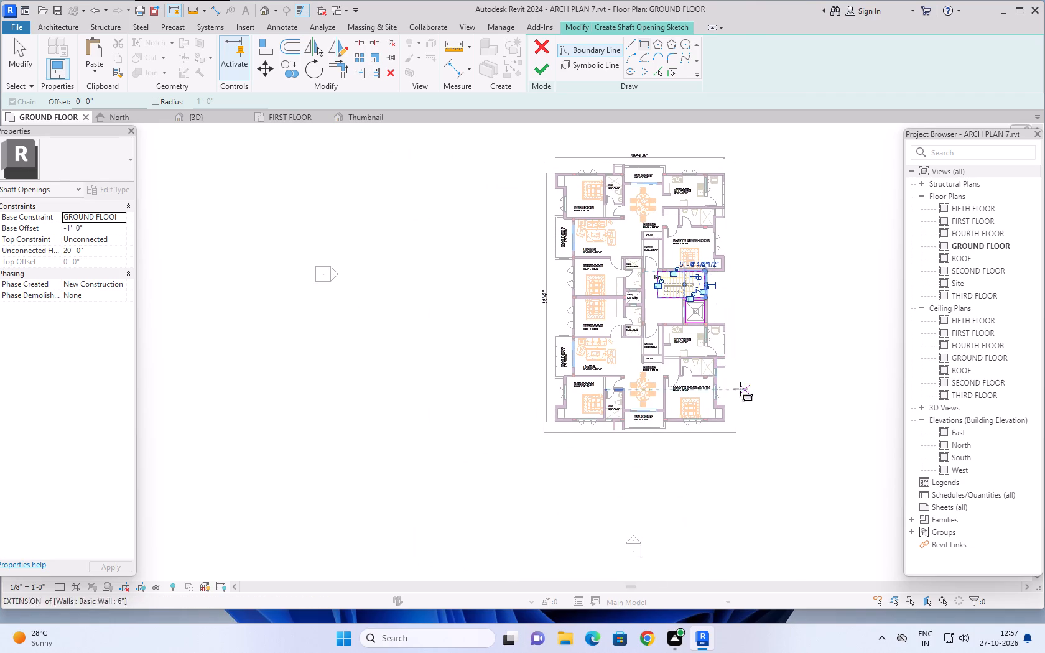
pyautogui.scroll(13, 715, 375)
pyautogui.scroll(10, 719, 355)
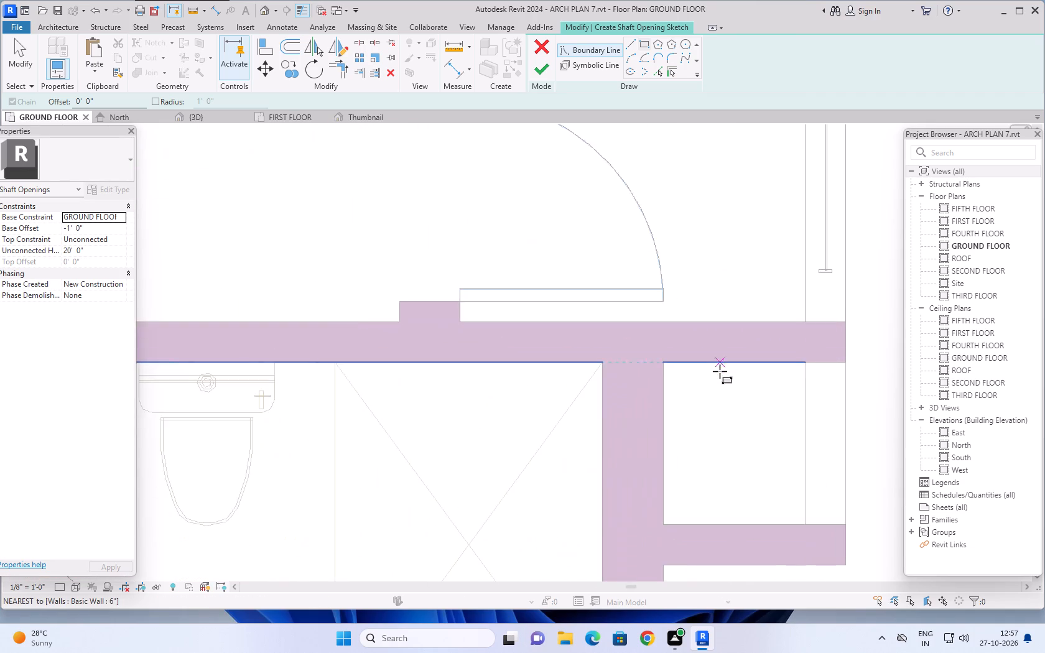
pyautogui.scroll(3, 720, 371)
pyautogui.click(623, 358)
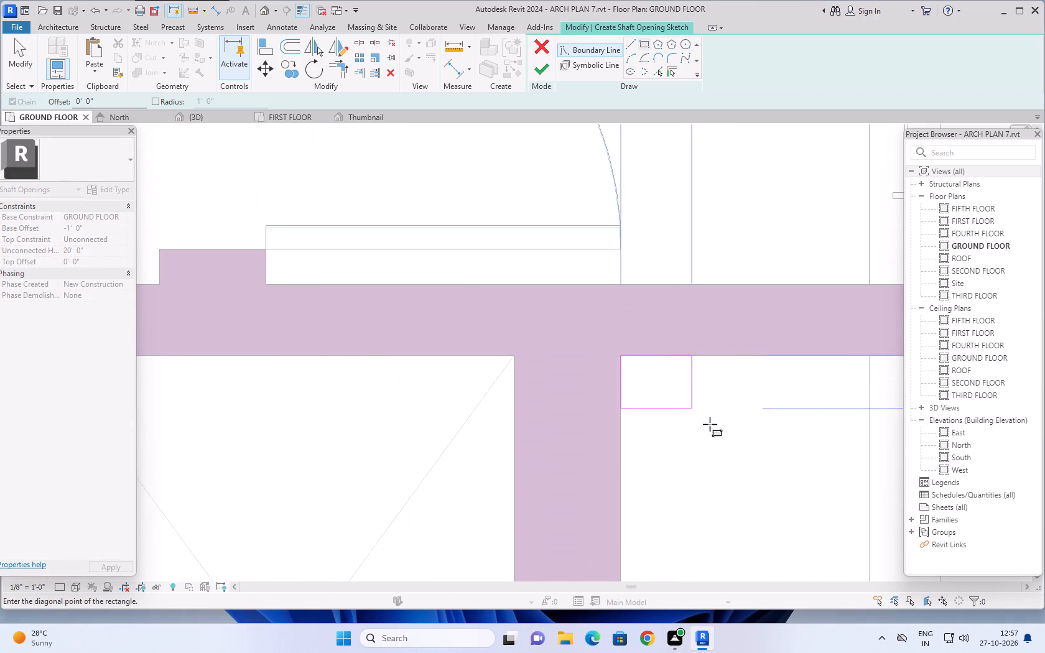
pyautogui.scroll(-2, 739, 465)
pyautogui.moveTo(745, 471); pyautogui.dragTo(680, 315, button='middle')
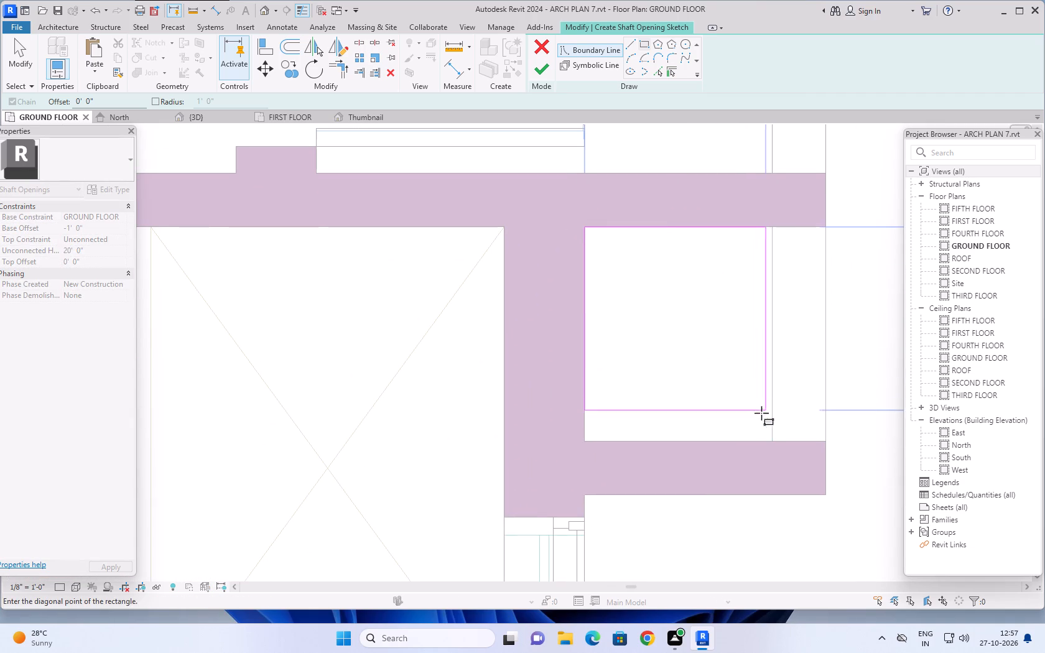
pyautogui.scroll(-3, 736, 411)
pyautogui.click(763, 430)
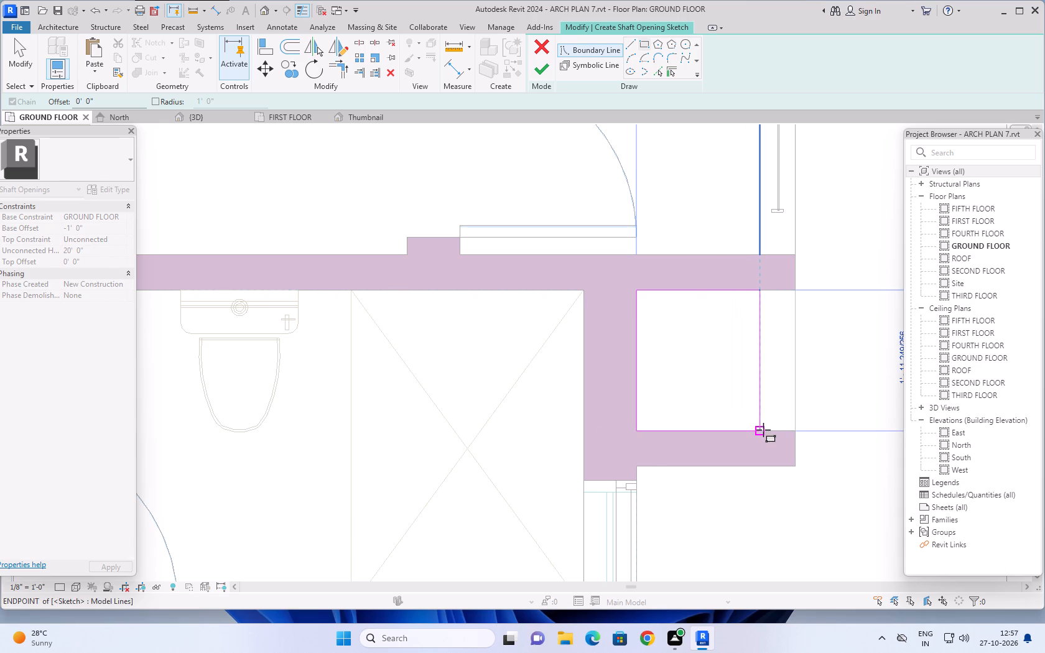
# Sketch a rectangular shaft boundary of about 2'-0" by 1'-9" in the duct recess between the southern BTR and the balcony.
pyautogui.scroll(-11, 740, 491)
pyautogui.moveTo(748, 512); pyautogui.dragTo(767, 316, button='middle')
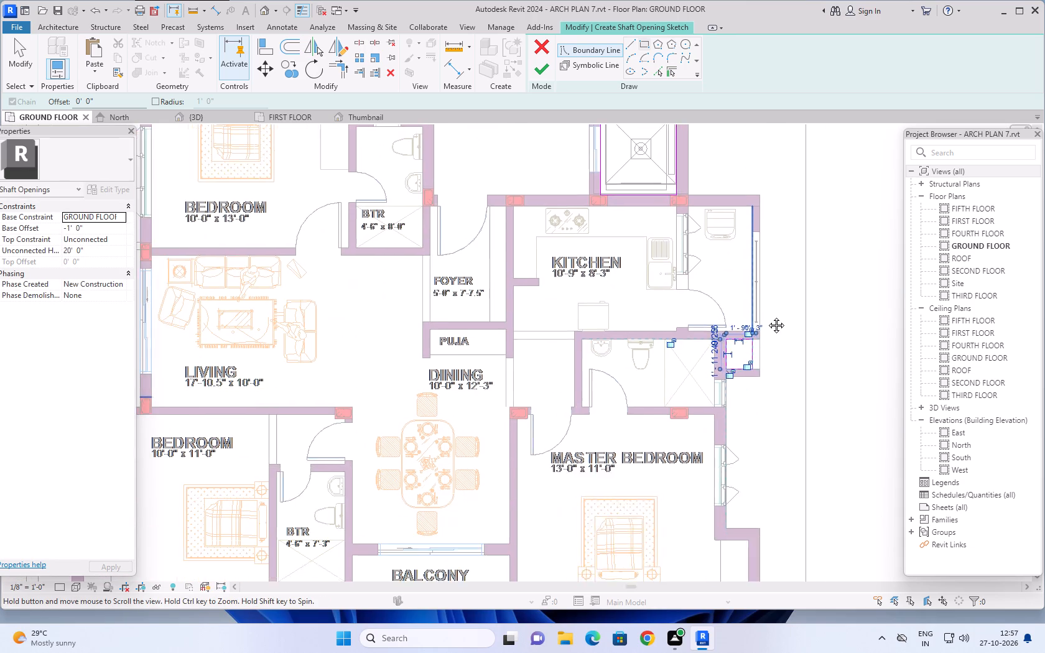
pyautogui.moveTo(767, 316); pyautogui.dragTo(776, 259, button='middle')
pyautogui.scroll(-2, 509, 479)
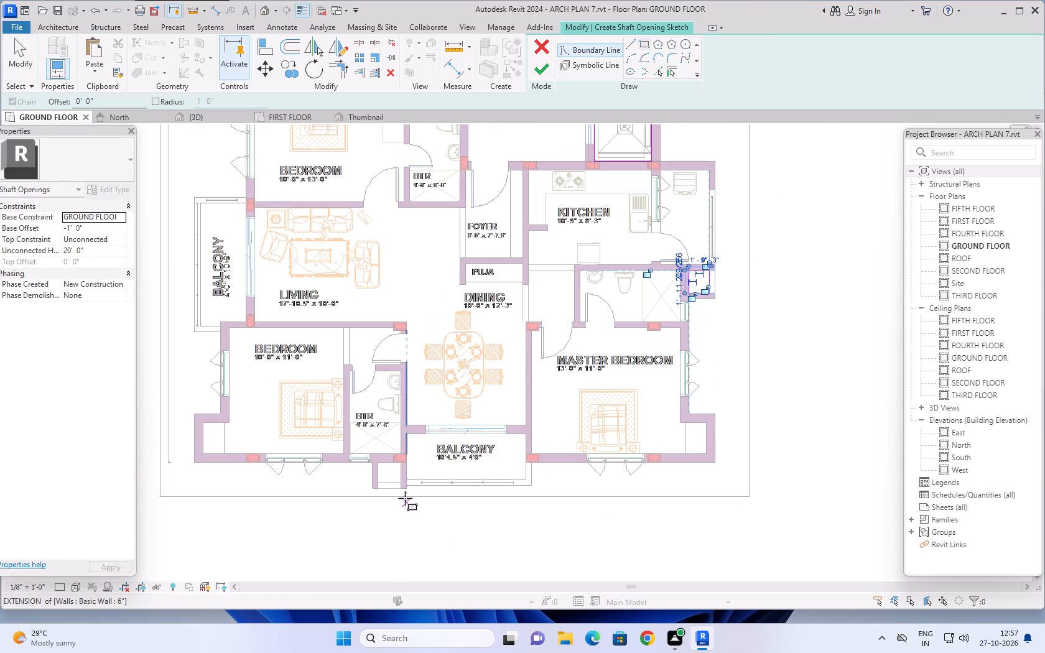
pyautogui.scroll(10, 386, 491)
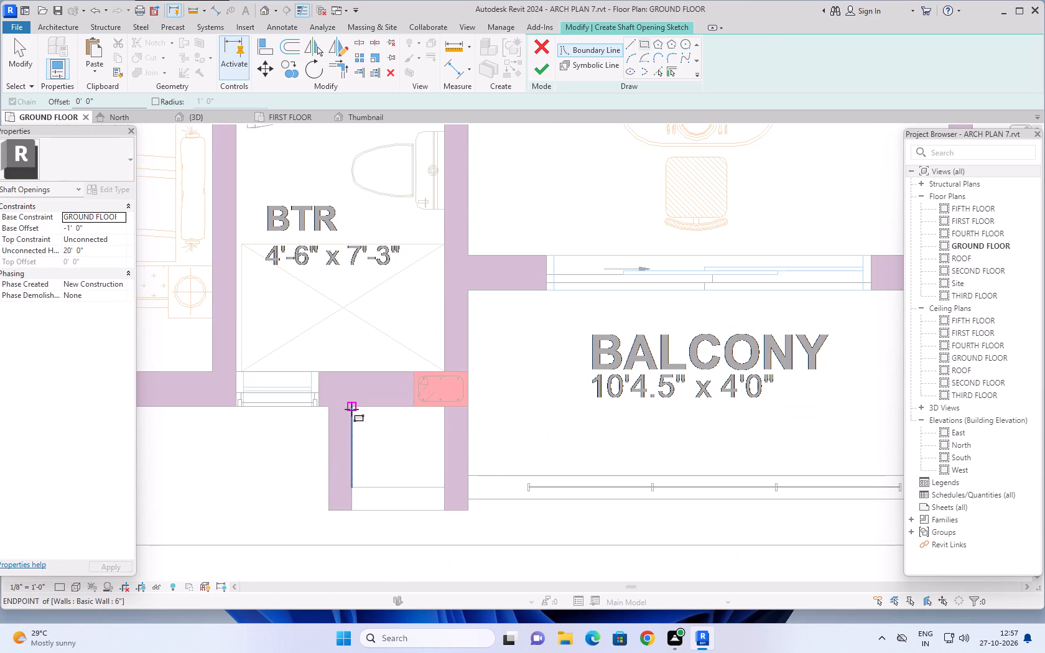
pyautogui.click(355, 409)
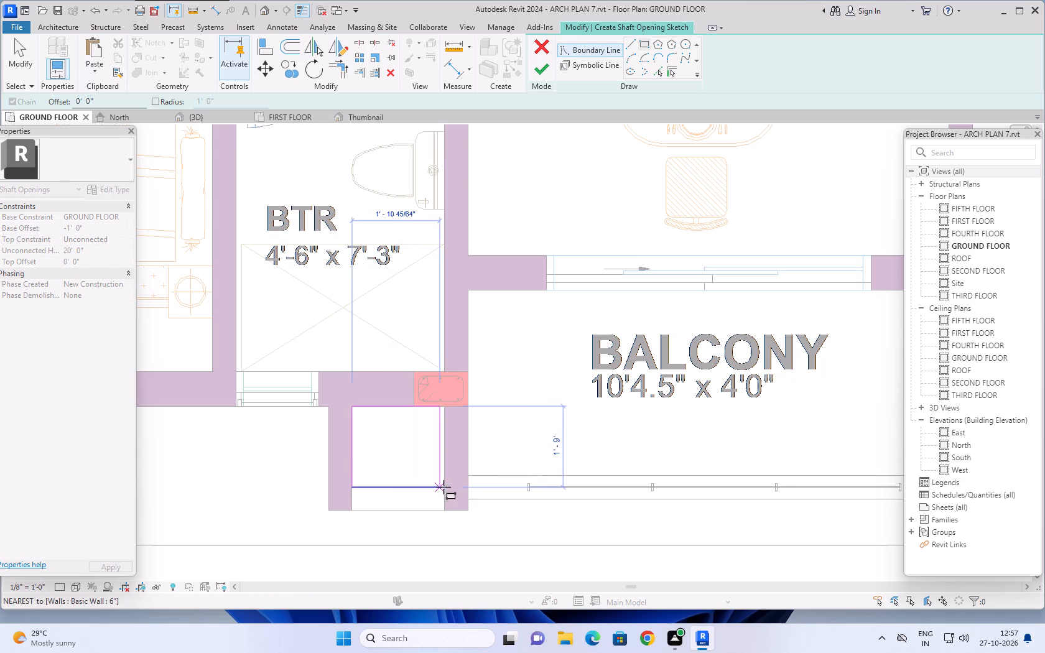
pyautogui.click(446, 487)
# Sketch a rectangular shaft boundary of about 2'-0" by 1'-9" in the duct recess between the northern BTR and the balcony.
pyautogui.scroll(-10, 278, 479)
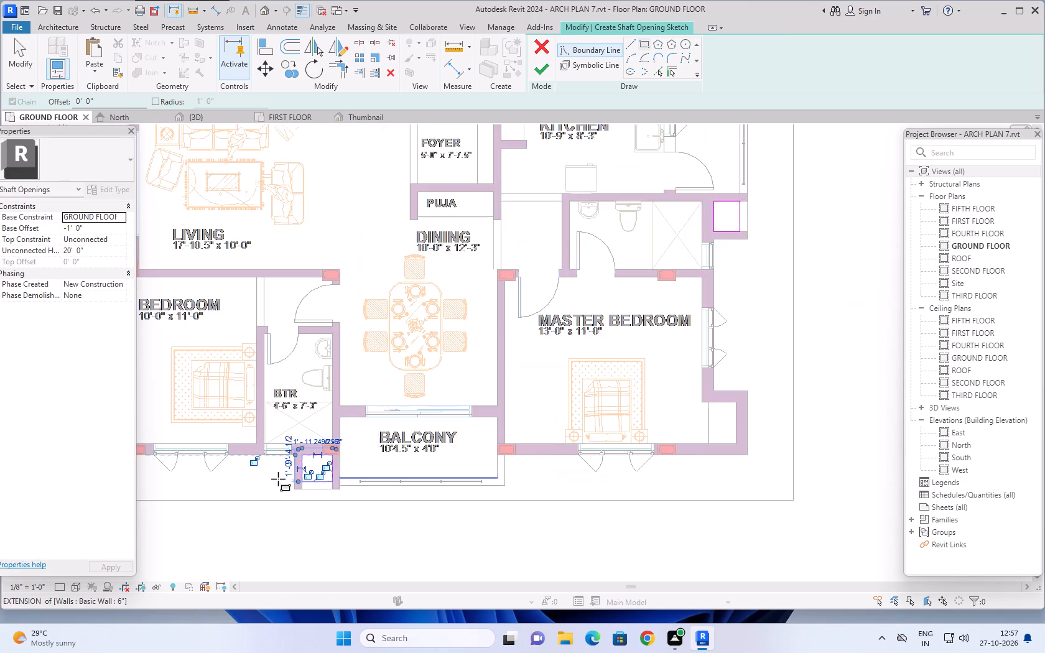
pyautogui.scroll(-4, 278, 479)
pyautogui.scroll(-2, 641, 366)
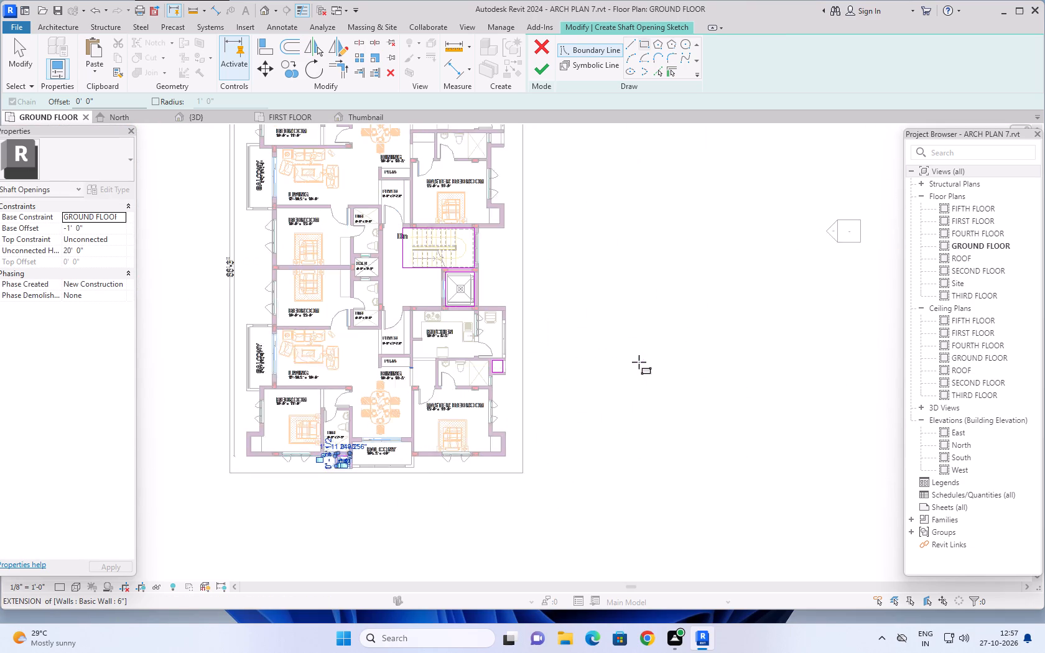
pyautogui.moveTo(623, 282); pyautogui.dragTo(686, 425, button='middle')
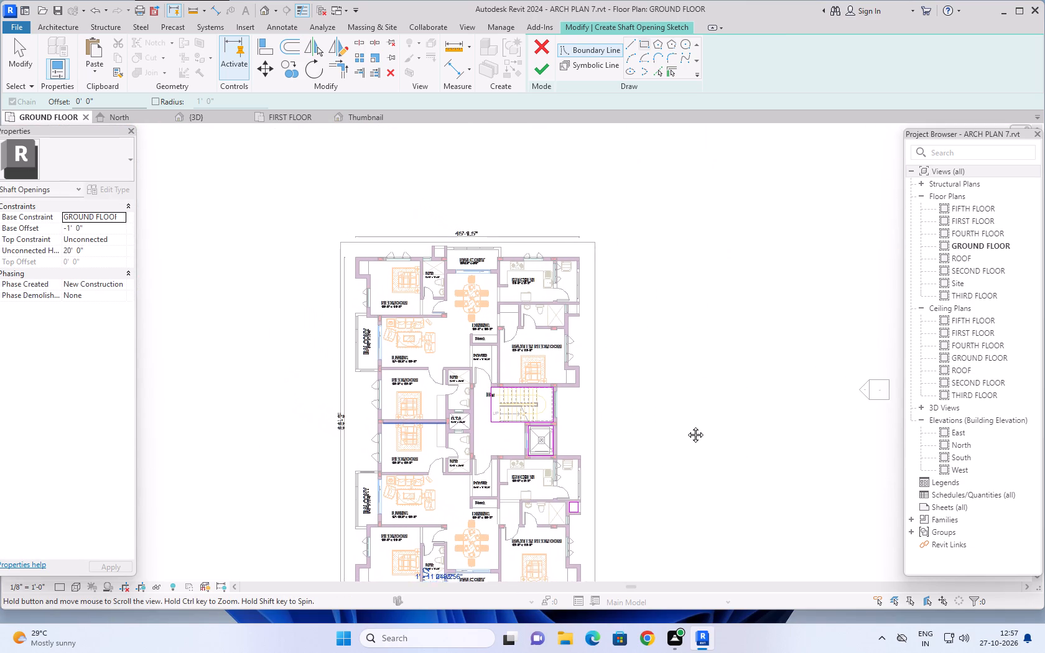
pyautogui.moveTo(686, 425); pyautogui.dragTo(687, 426, button='middle')
pyautogui.scroll(7, 446, 244)
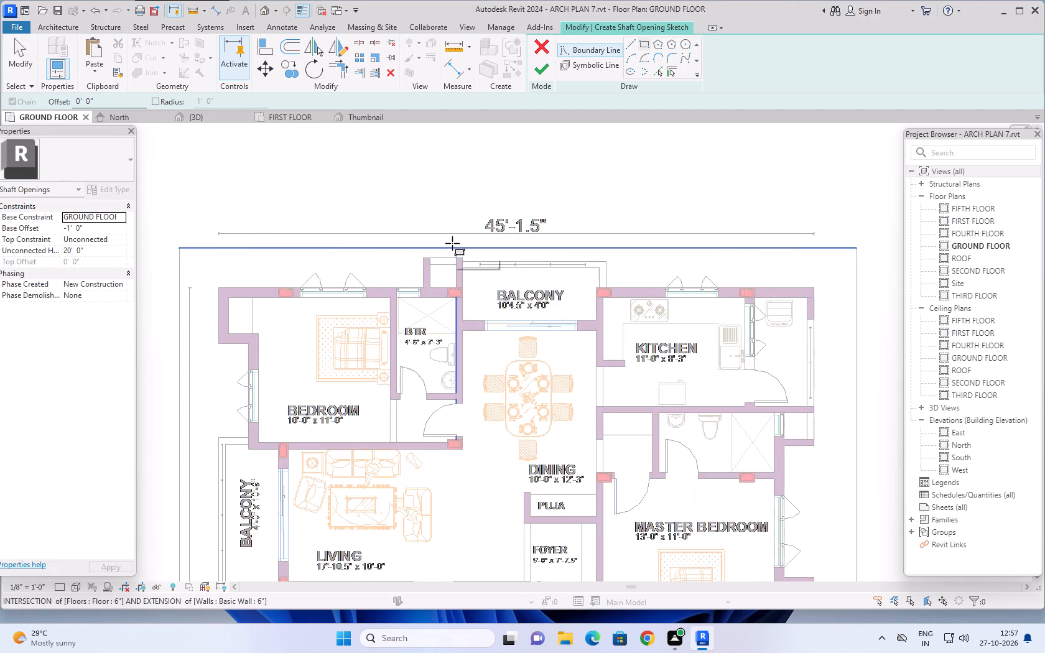
pyautogui.scroll(6, 452, 243)
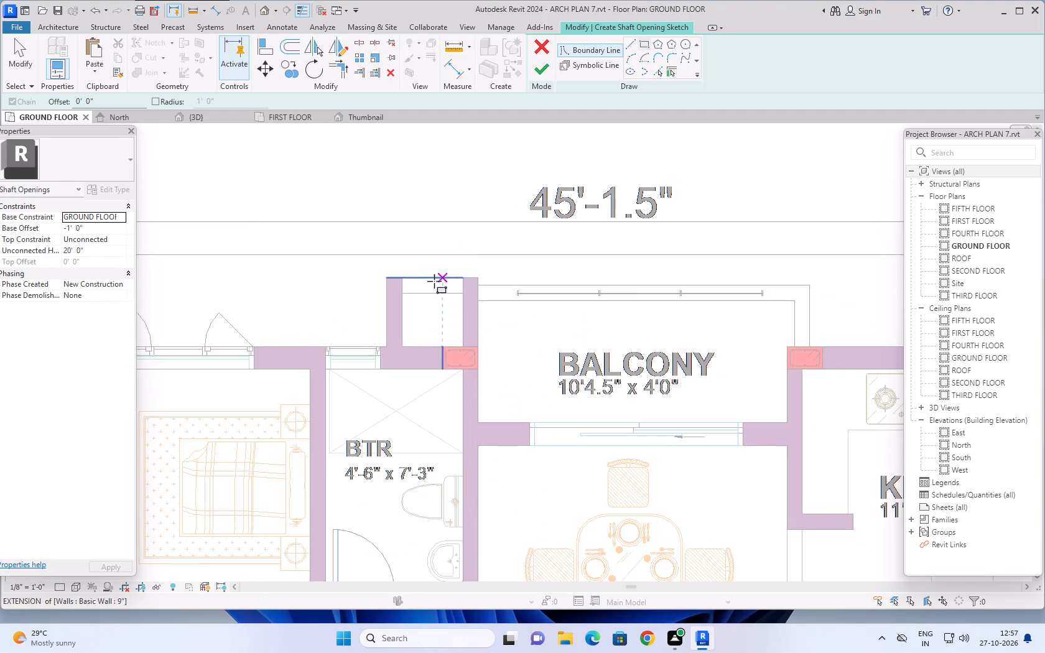
pyautogui.click(403, 295)
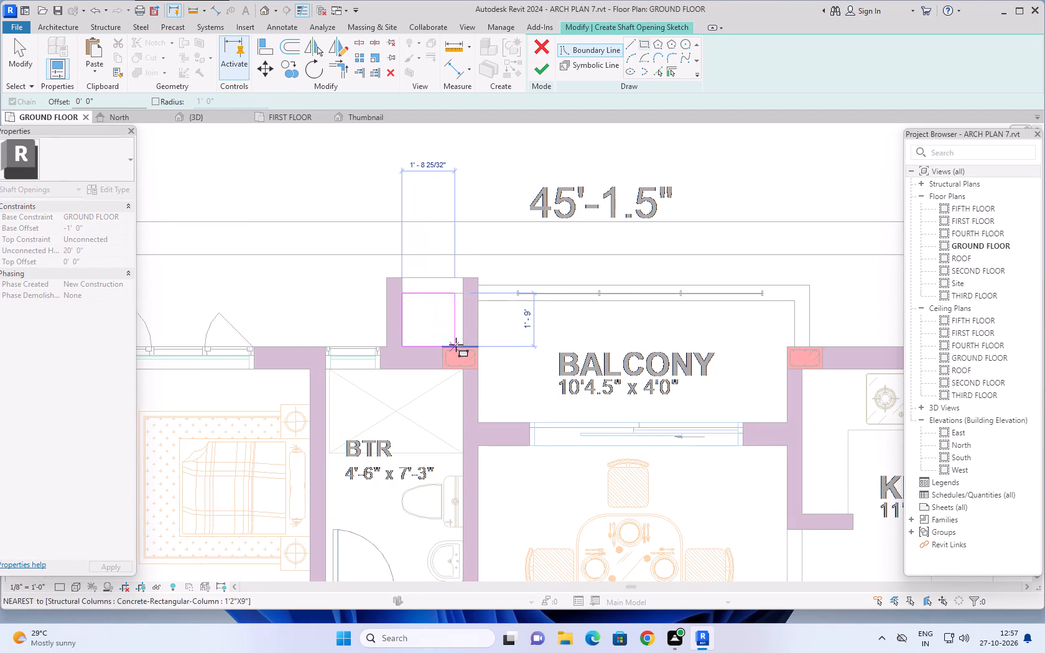
pyautogui.click(464, 345)
# Sketch a shaft boundary of about 1'-9" by 2'-0" in the duct recess outside the northern master bedroom's bathroom, and finish the shaft sketch.
pyautogui.scroll(-4, 537, 291)
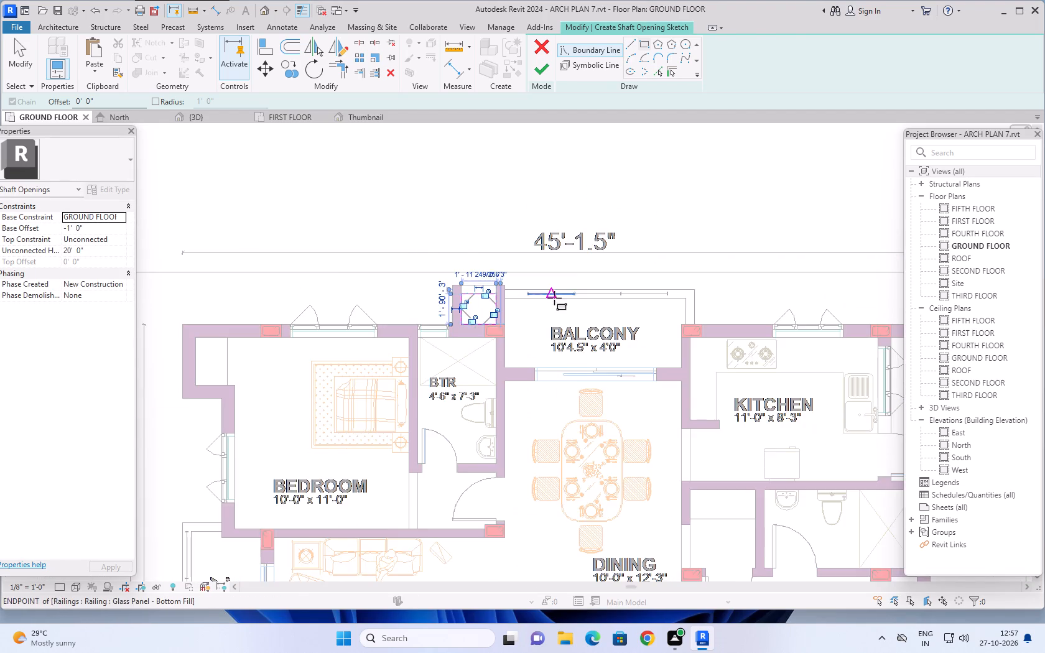
pyautogui.scroll(-4, 557, 298)
pyautogui.scroll(-3, 662, 304)
pyautogui.scroll(-2, 715, 298)
pyautogui.scroll(-1, 758, 330)
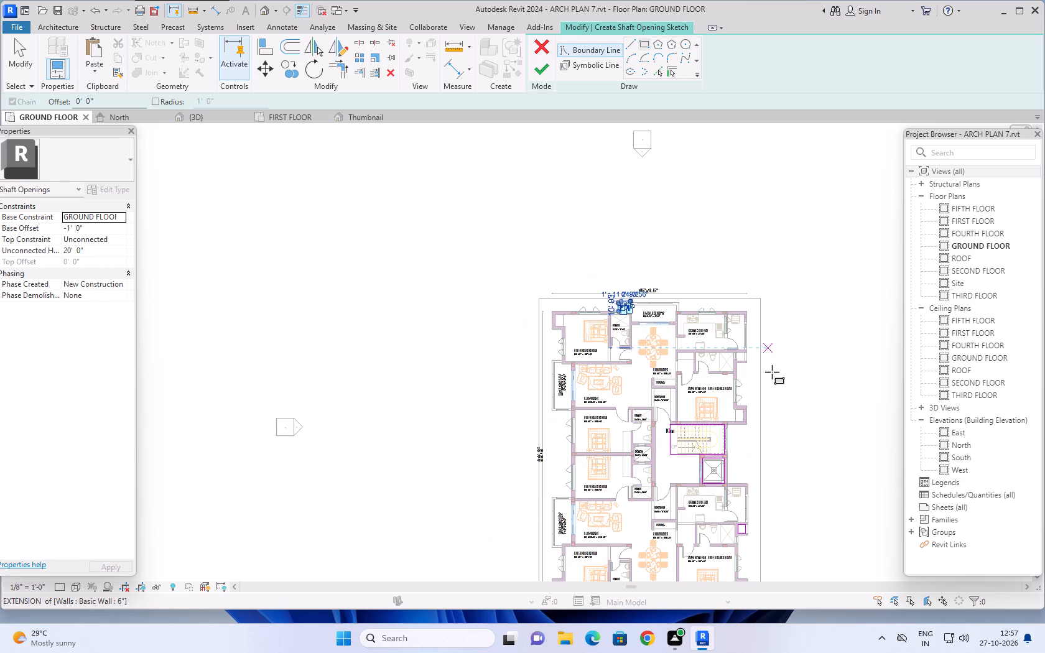
pyautogui.scroll(17, 736, 363)
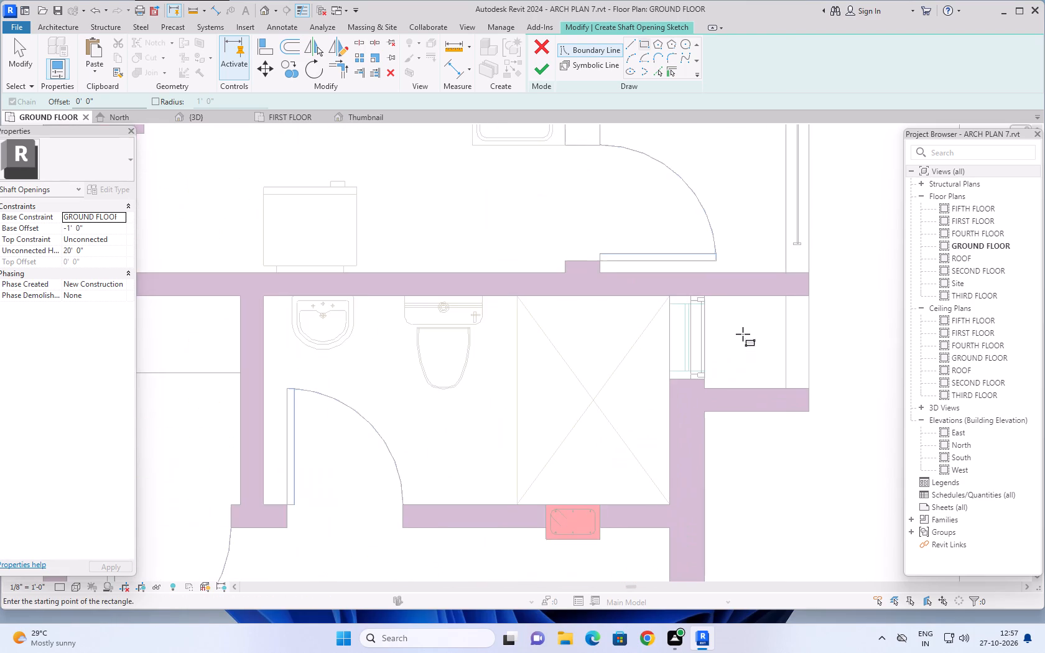
pyautogui.scroll(3, 741, 328)
pyautogui.click(684, 280)
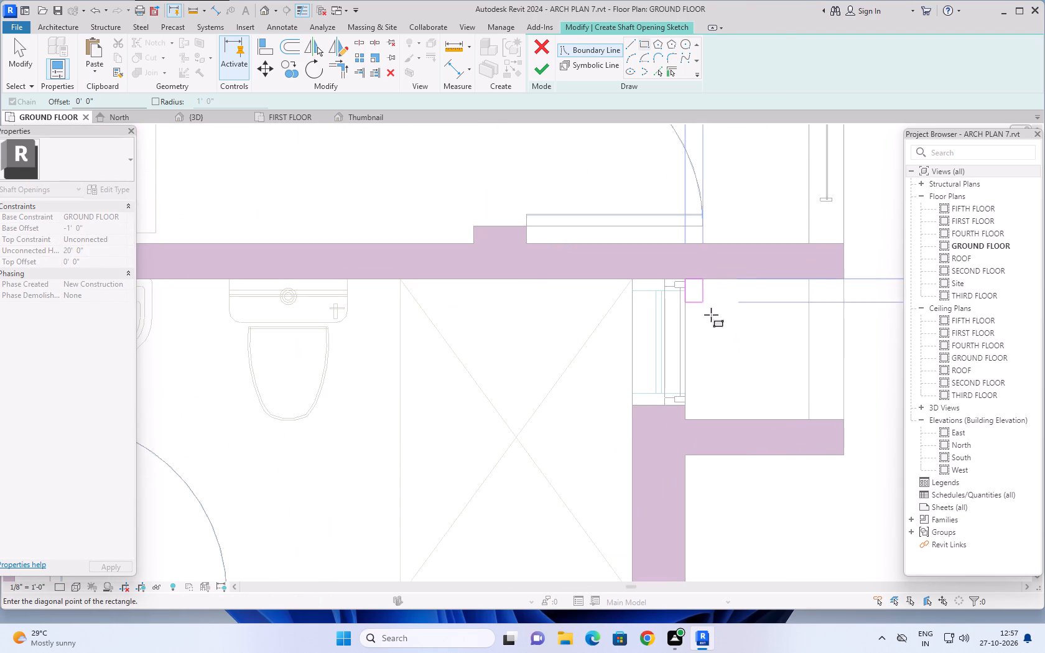
pyautogui.click(809, 419)
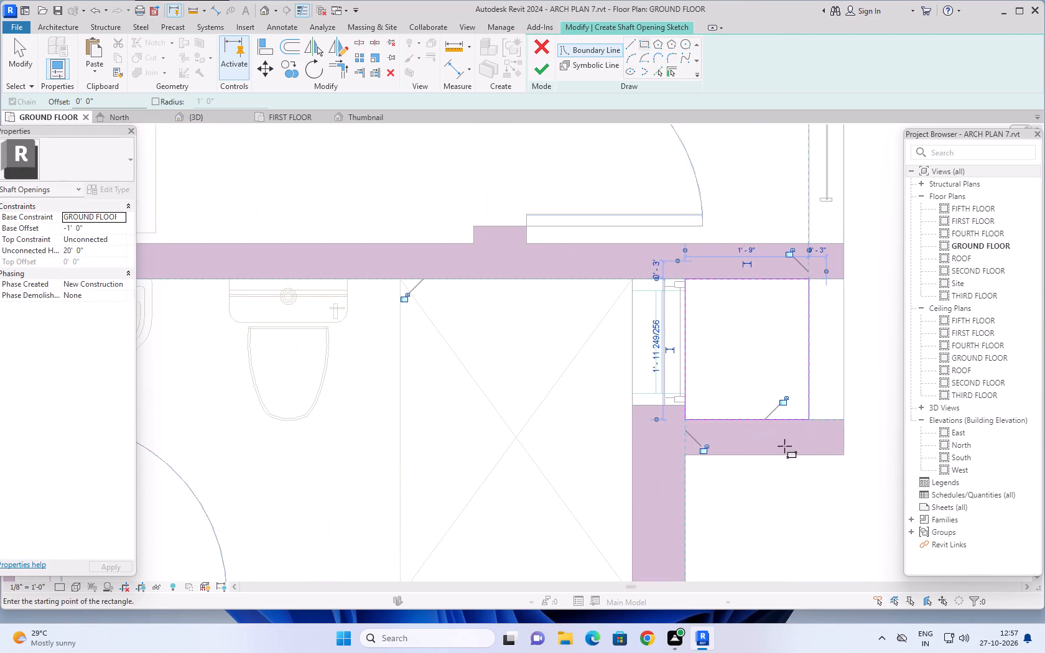
pyautogui.scroll(-16, 788, 457)
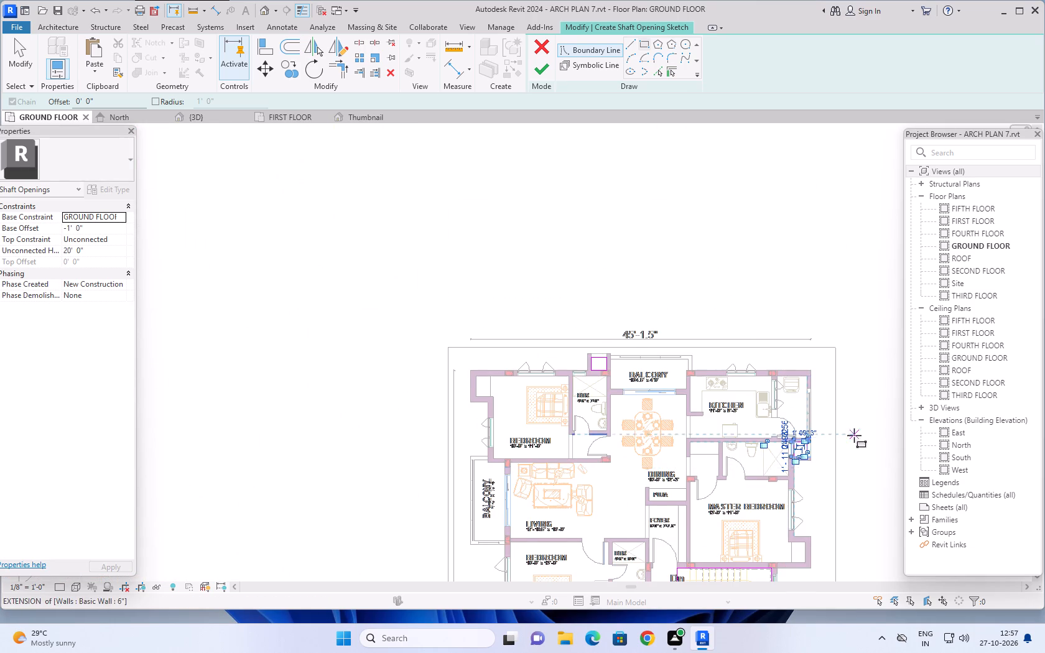
pyautogui.scroll(-5, 858, 438)
pyautogui.moveTo(855, 478); pyautogui.dragTo(720, 215, button='middle')
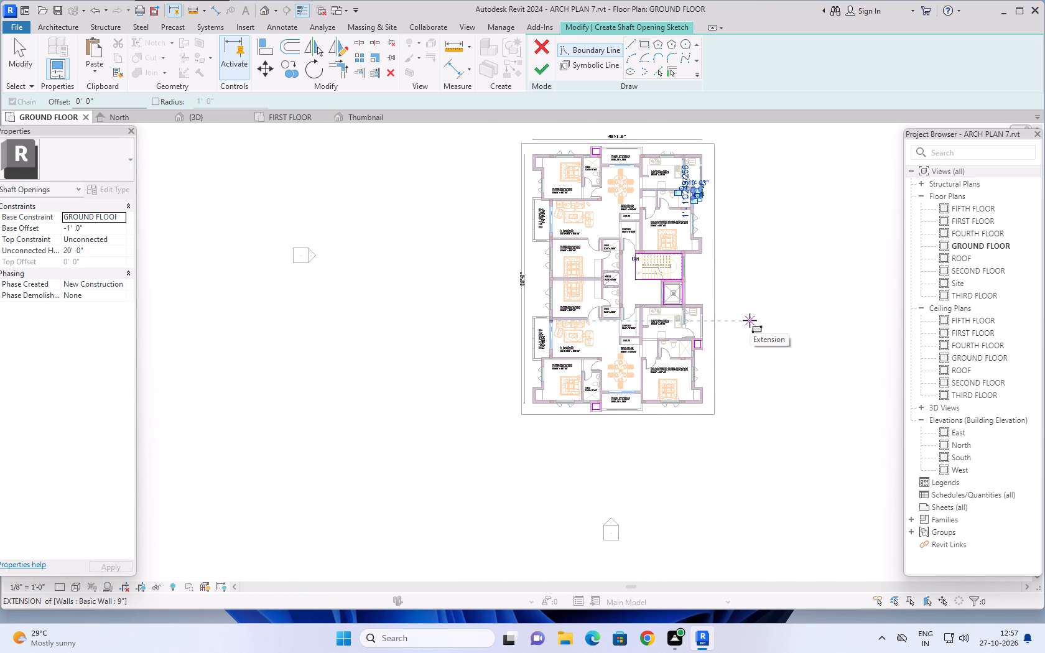
pyautogui.click(542, 70)
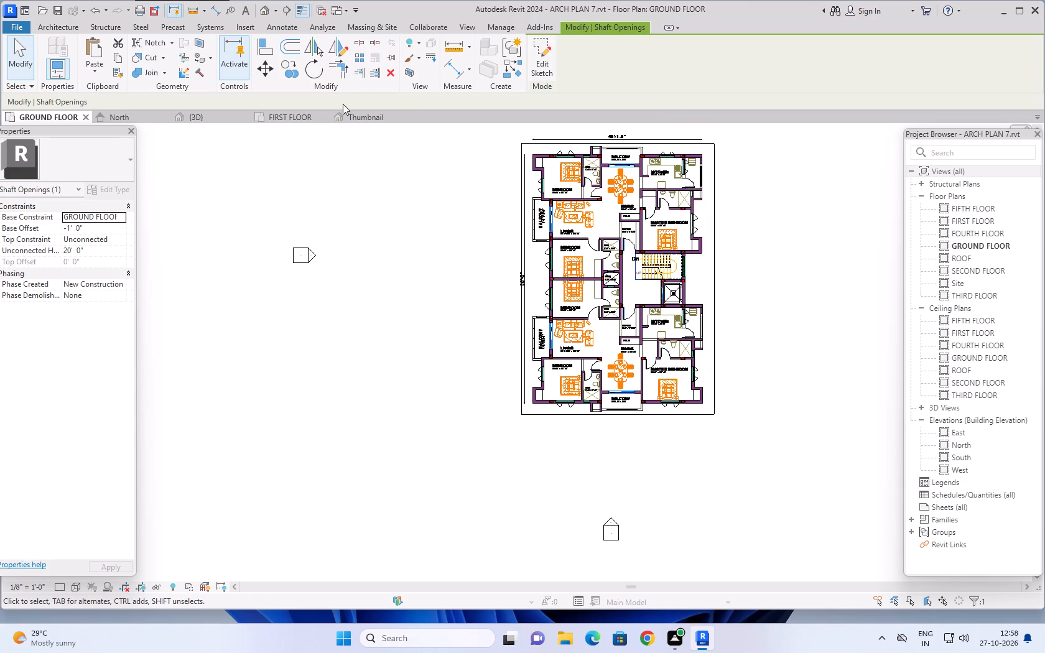
# In the 3D view, stretch the shaft opening's top upward past the building's top slab, to an unconnected height of about 60'-5".
pyautogui.click(205, 114)
pyautogui.scroll(-1, 654, 368)
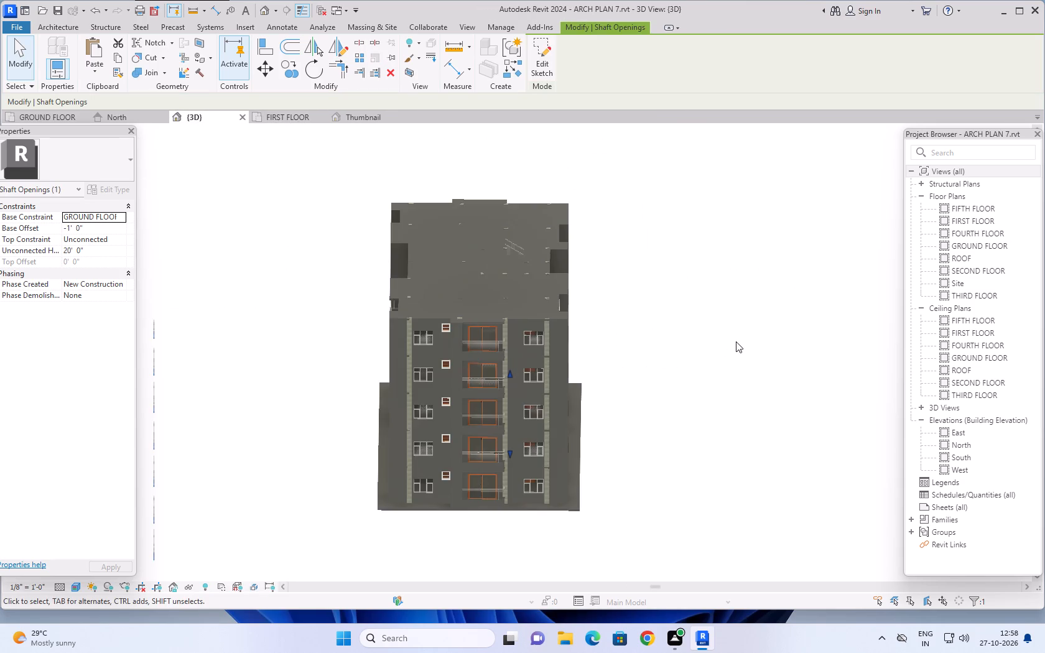
pyautogui.moveTo(736, 341); pyautogui.dragTo(710, 364, button='middle')
pyautogui.moveTo(658, 405); pyautogui.dragTo(651, 403, button='middle')
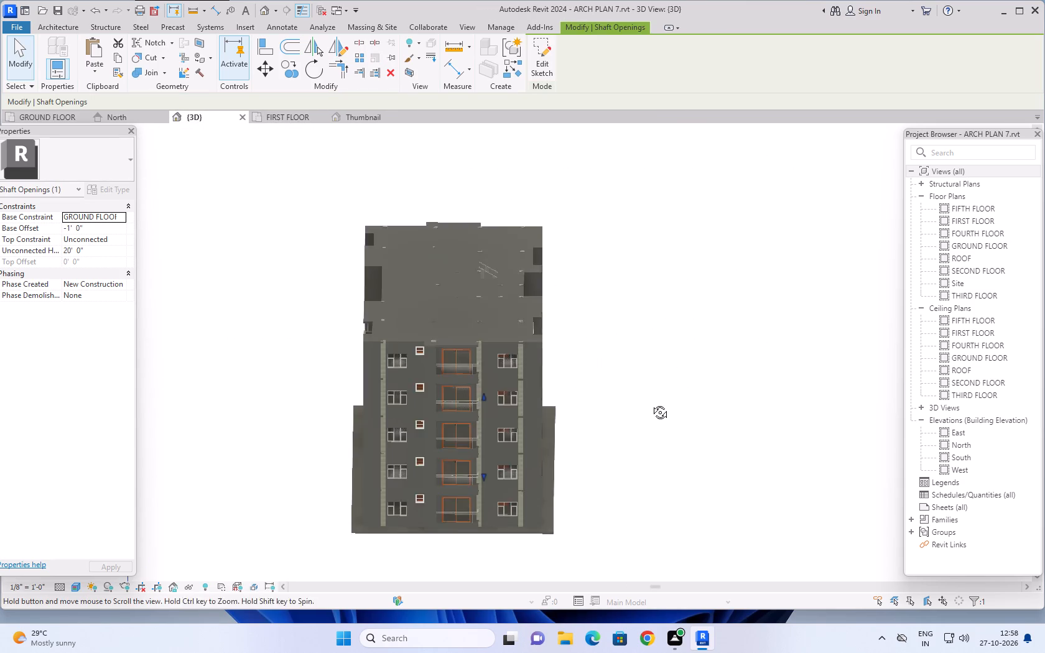
pyautogui.moveTo(651, 403); pyautogui.dragTo(648, 354, button='middle')
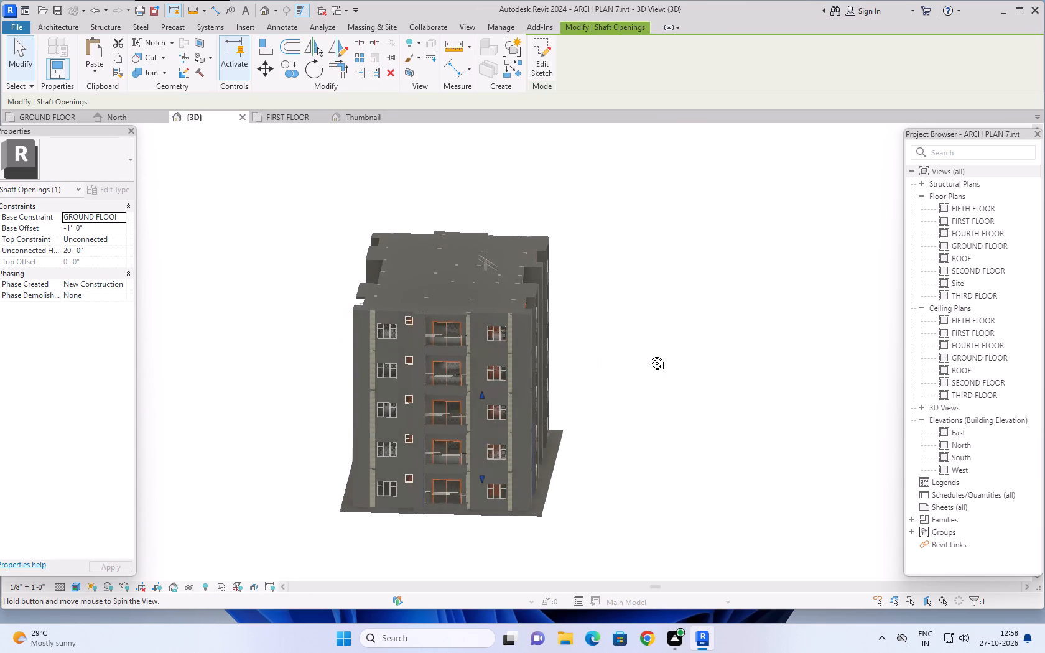
pyautogui.moveTo(648, 354); pyautogui.dragTo(653, 352, button='middle')
pyautogui.scroll(3, 625, 376)
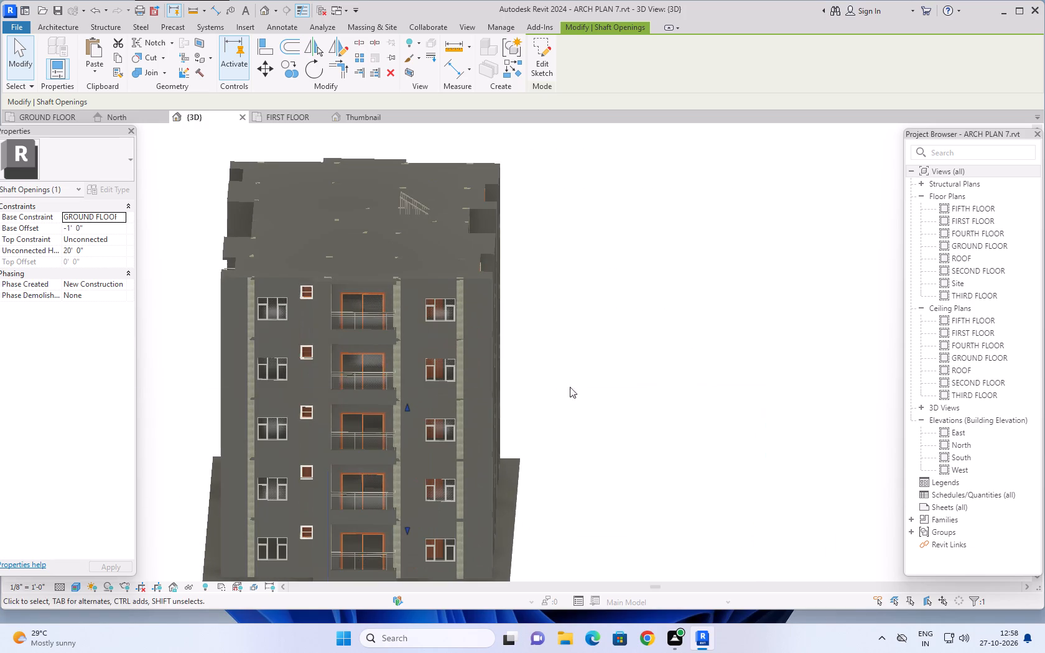
pyautogui.moveTo(407, 409); pyautogui.dragTo(411, 376)
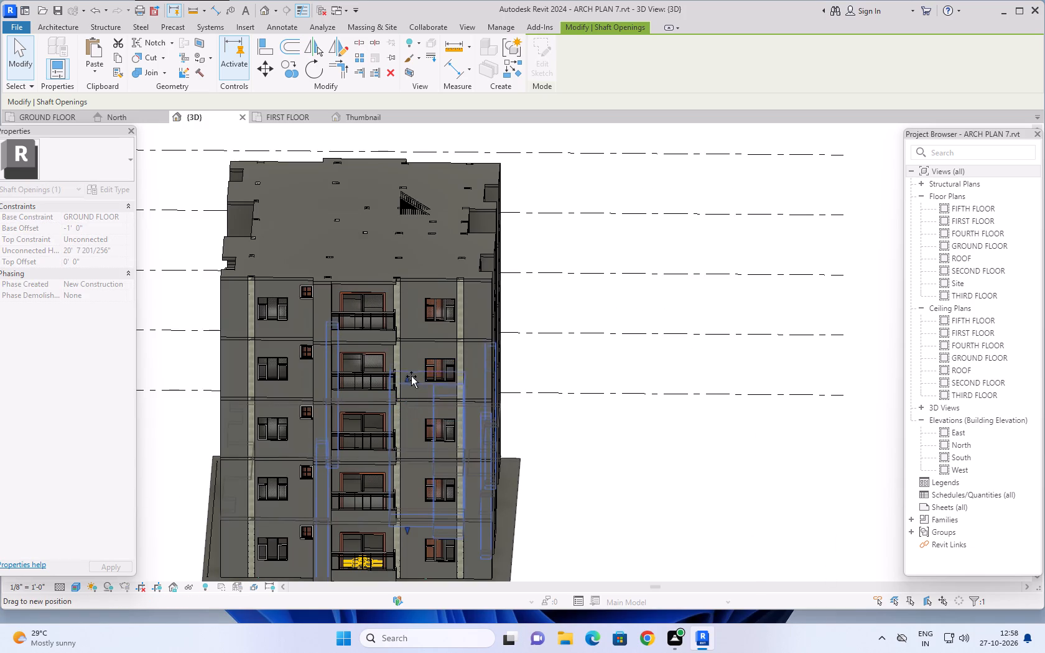
pyautogui.moveTo(411, 376); pyautogui.dragTo(416, 253)
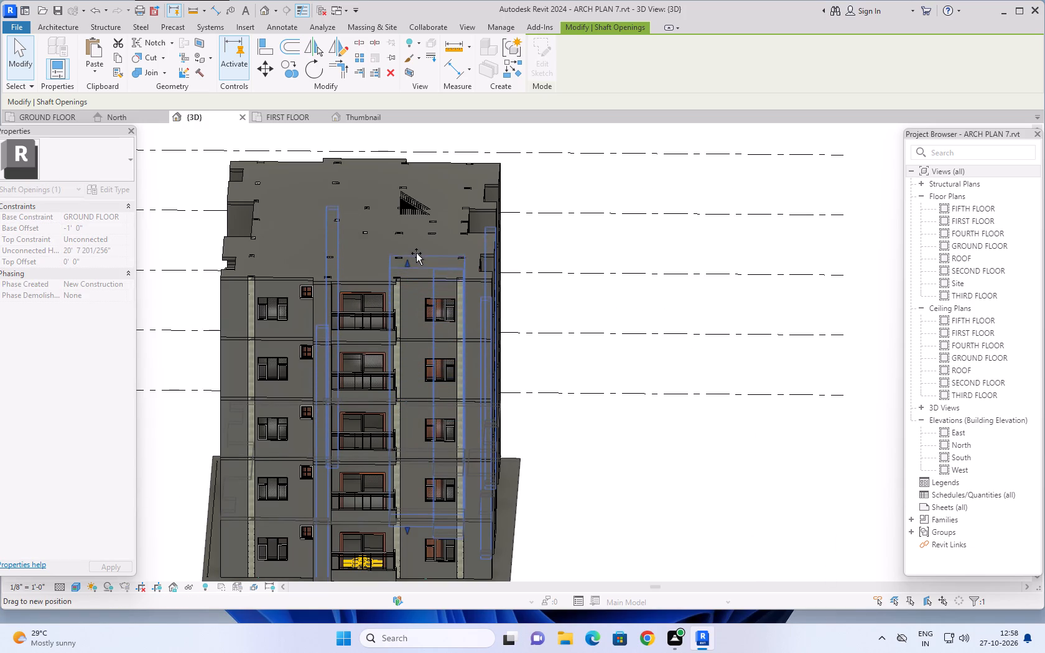
pyautogui.moveTo(416, 253); pyautogui.dragTo(414, 225)
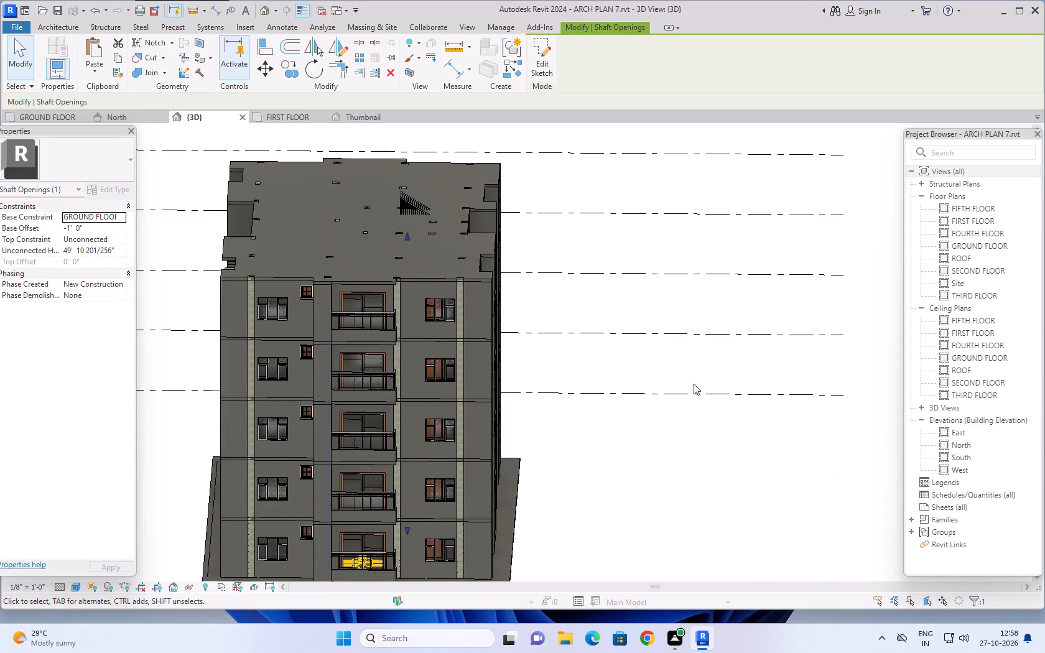
pyautogui.moveTo(690, 409); pyautogui.dragTo(674, 408, button='middle')
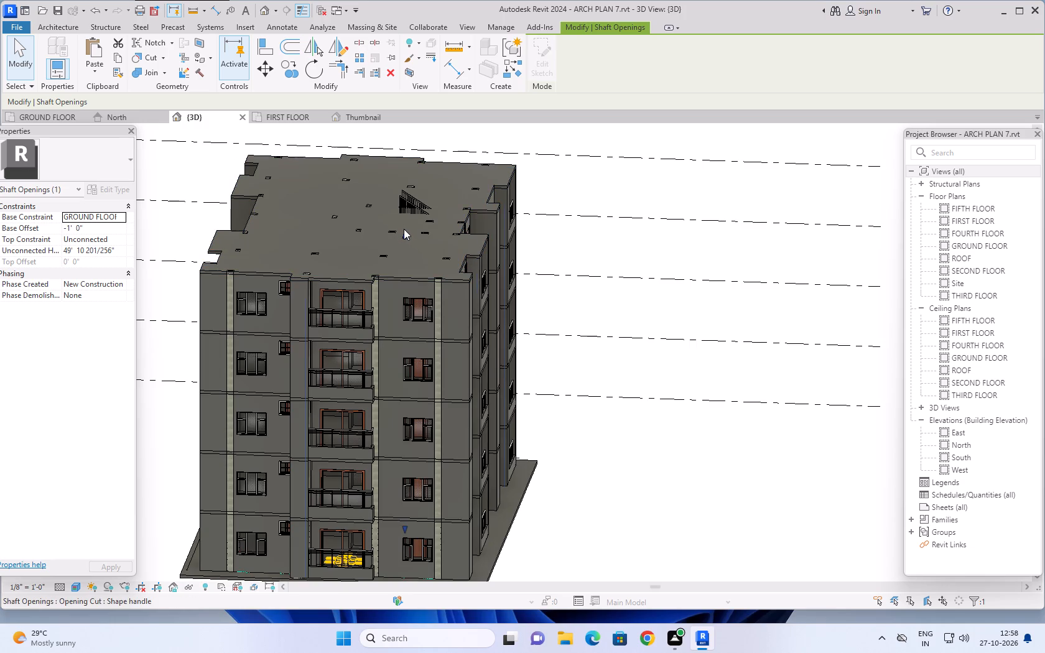
pyautogui.moveTo(404, 234); pyautogui.dragTo(410, 175)
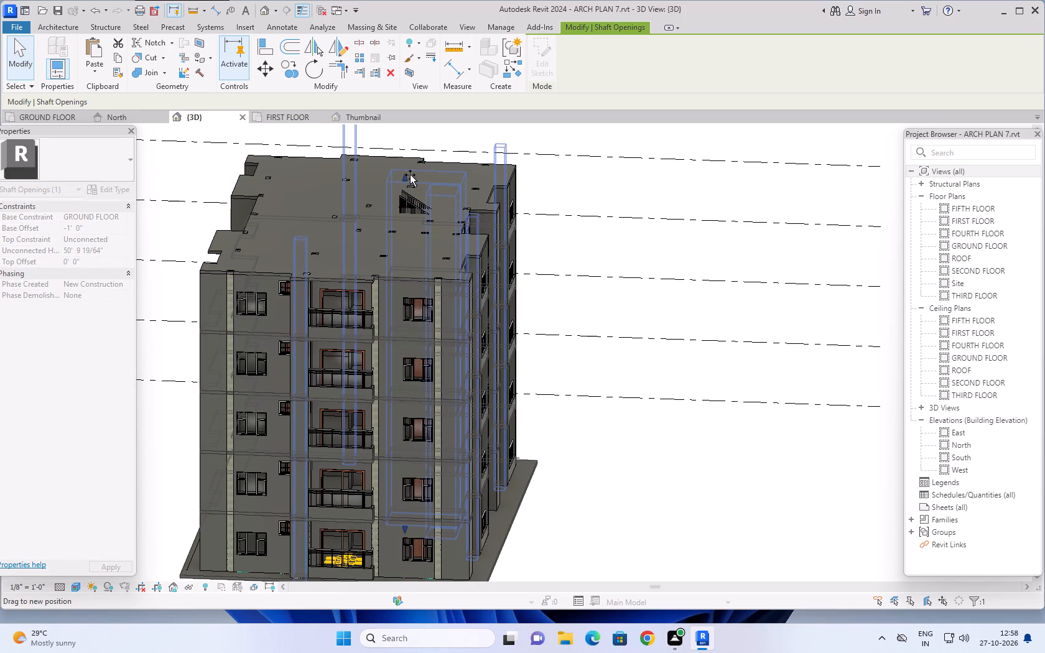
pyautogui.moveTo(410, 175); pyautogui.dragTo(410, 174)
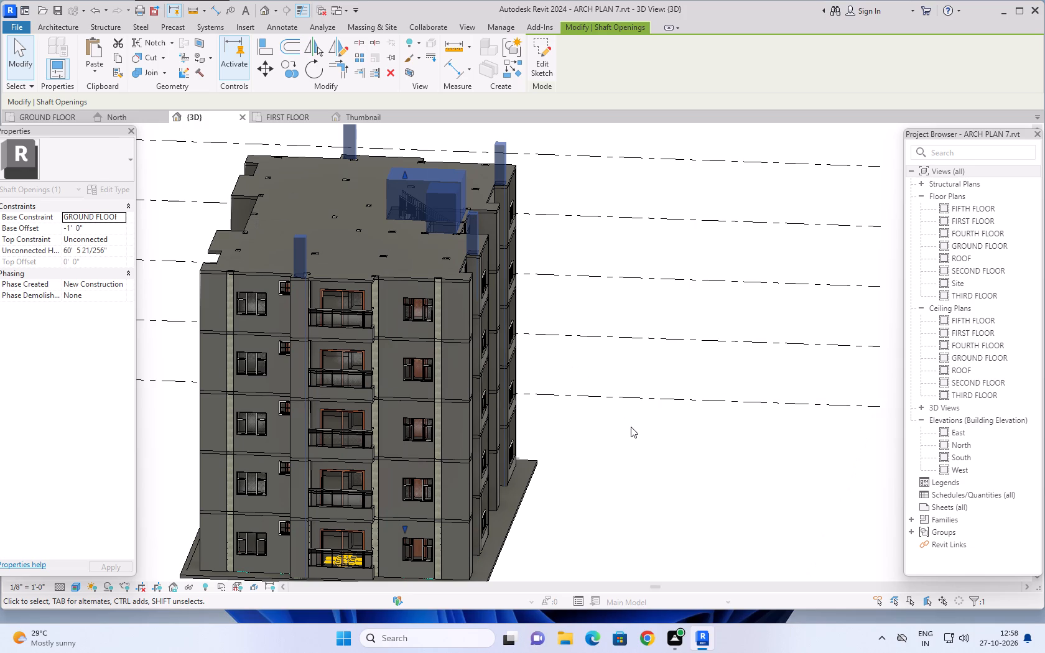
pyautogui.click(626, 440)
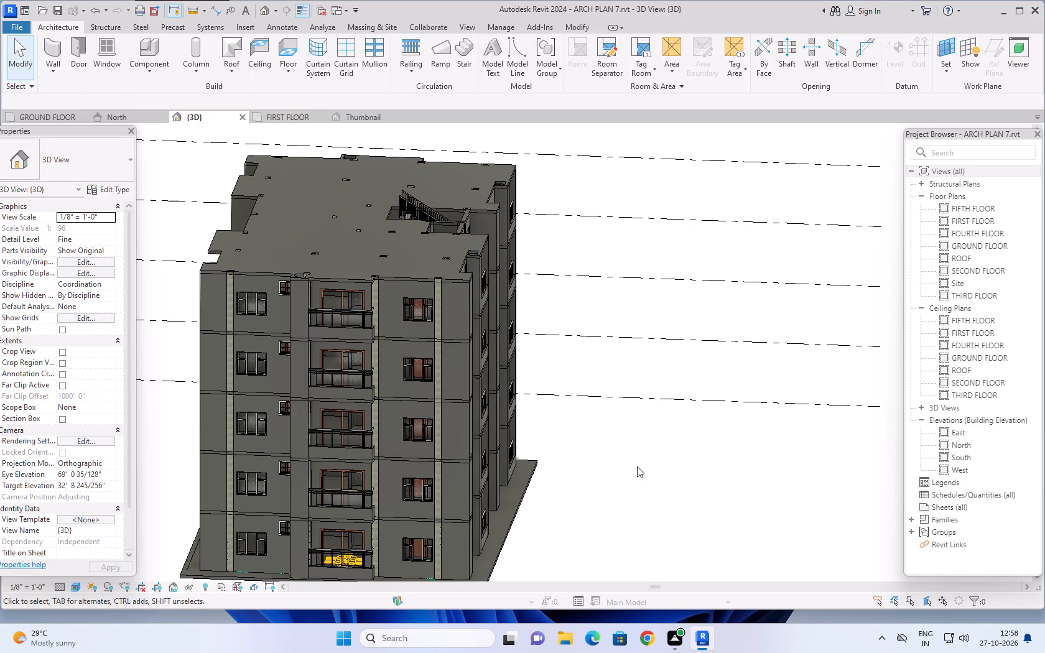
# Inspect the building in 3D from all sides, checking the staircase, lift and duct openings in the top slab and the stacked storeys.
pyautogui.keyDown('shift'); pyautogui.moveTo(648, 460); pyautogui.dragTo(606, 542, button='middle'); pyautogui.keyUp('shift')
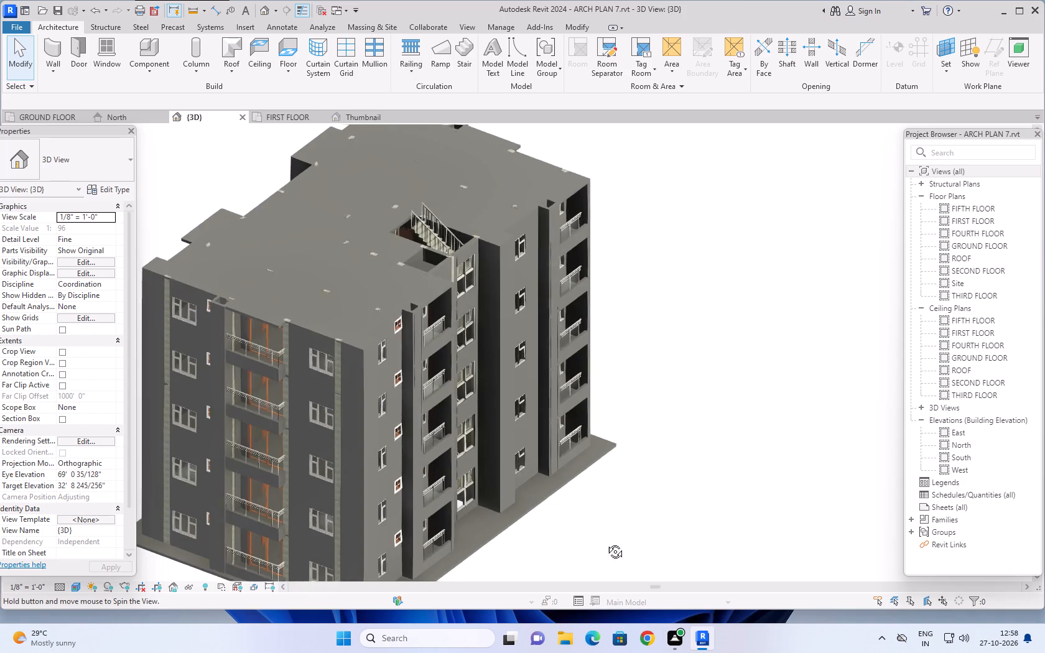
pyautogui.keyDown('shift'); pyautogui.moveTo(606, 542); pyautogui.dragTo(728, 526, button='middle'); pyautogui.keyUp('shift')
pyautogui.scroll(-1, 746, 472)
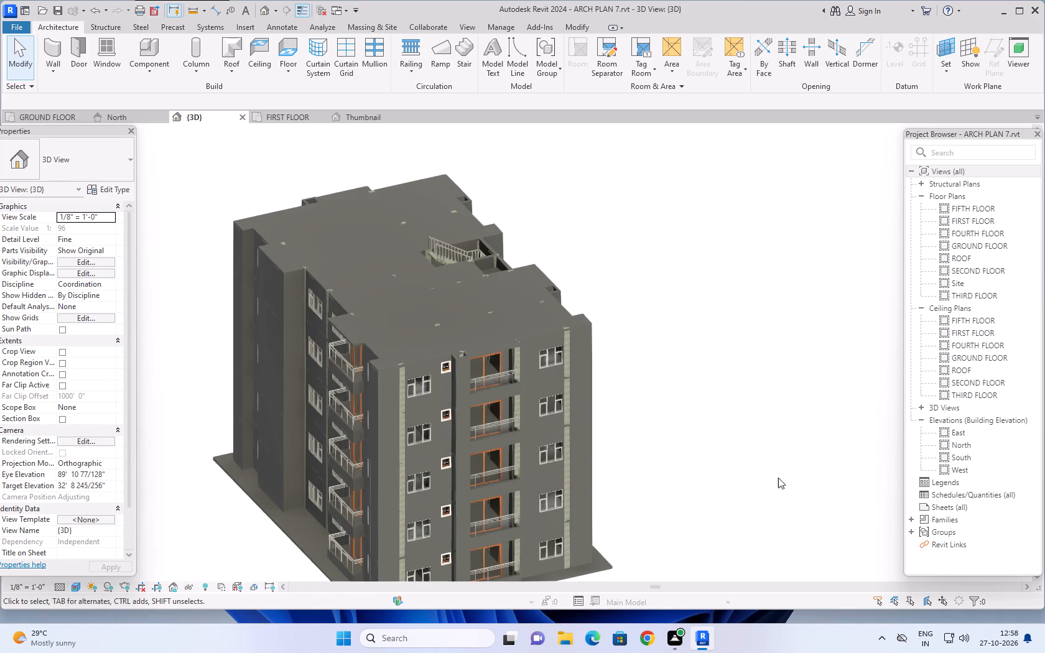
pyautogui.moveTo(777, 478); pyautogui.dragTo(656, 494, button='middle')
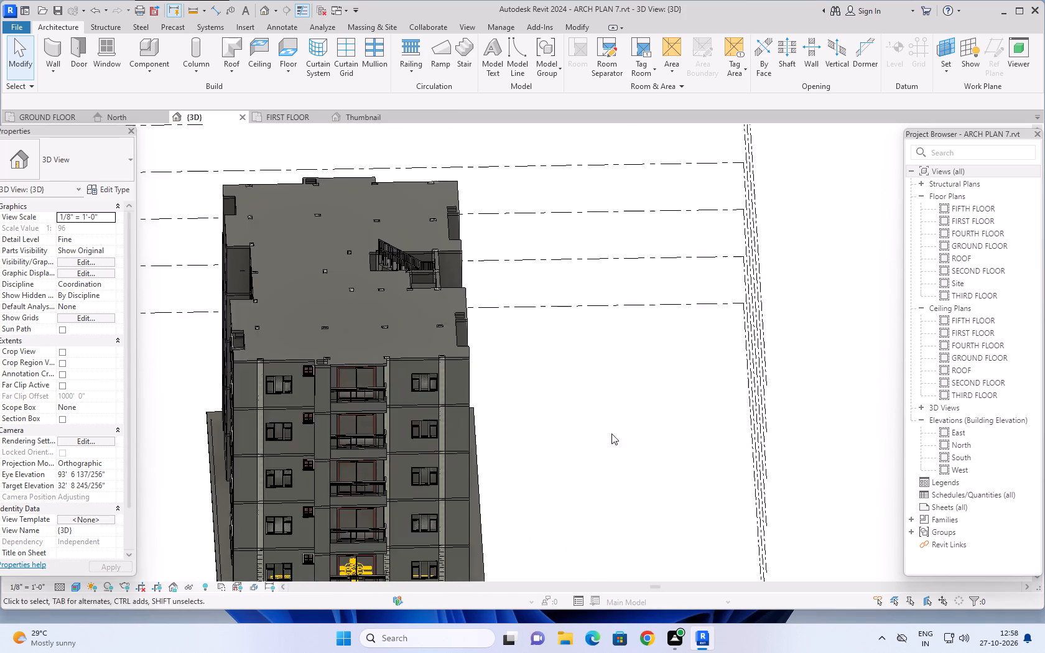
pyautogui.moveTo(611, 433); pyautogui.dragTo(767, 421, button='middle')
pyautogui.keyDown('shift'); pyautogui.moveTo(759, 443); pyautogui.dragTo(647, 501, button='middle'); pyautogui.keyUp('shift')
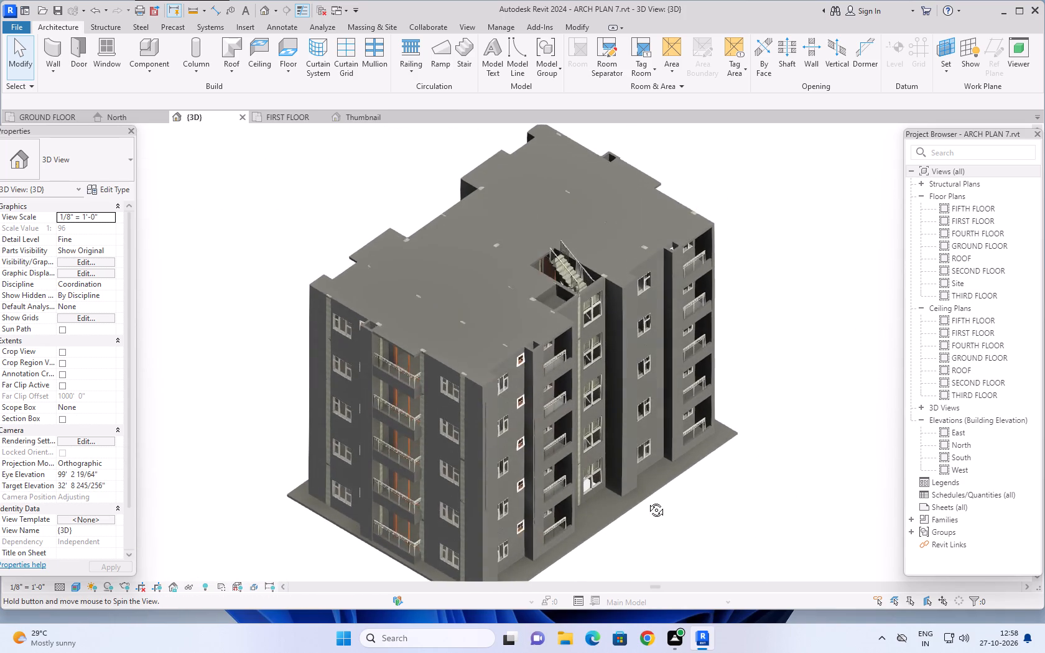
pyautogui.keyDown('shift'); pyautogui.moveTo(647, 501); pyautogui.dragTo(797, 465, button='middle'); pyautogui.keyUp('shift')
pyautogui.moveTo(796, 465); pyautogui.dragTo(487, 479, button='middle')
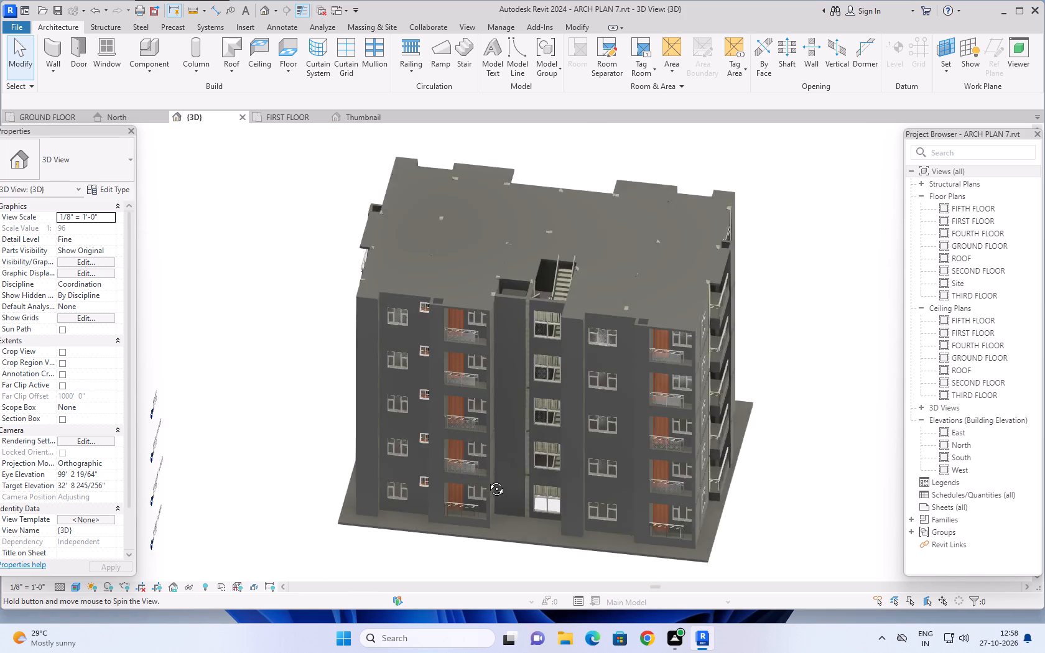
pyautogui.moveTo(487, 479); pyautogui.dragTo(568, 340, button='middle')
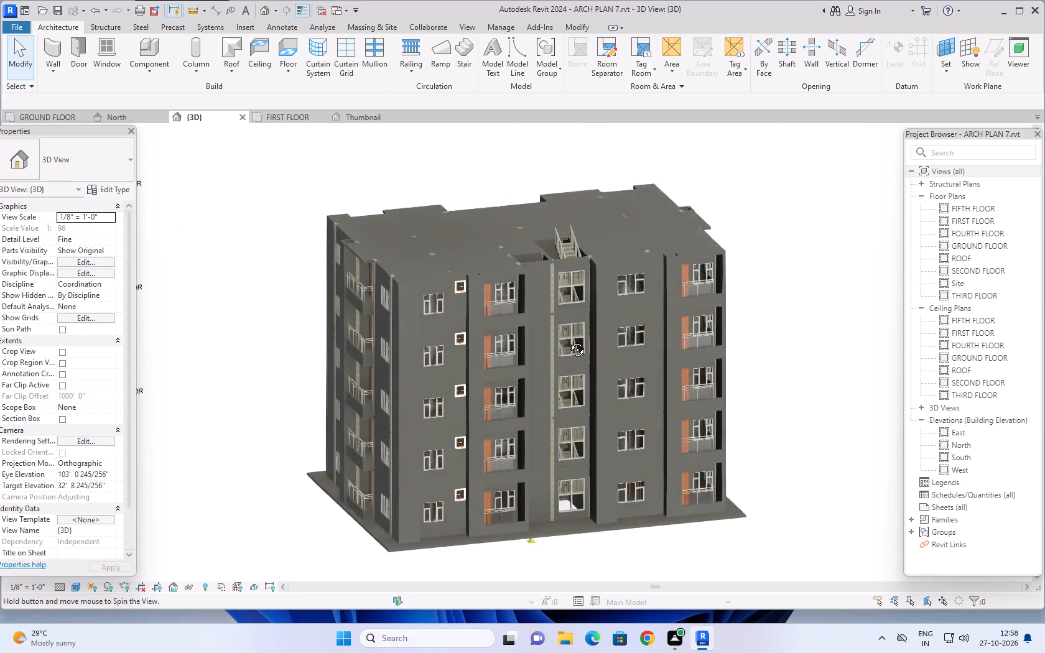
pyautogui.moveTo(568, 340); pyautogui.dragTo(567, 293, button='middle')
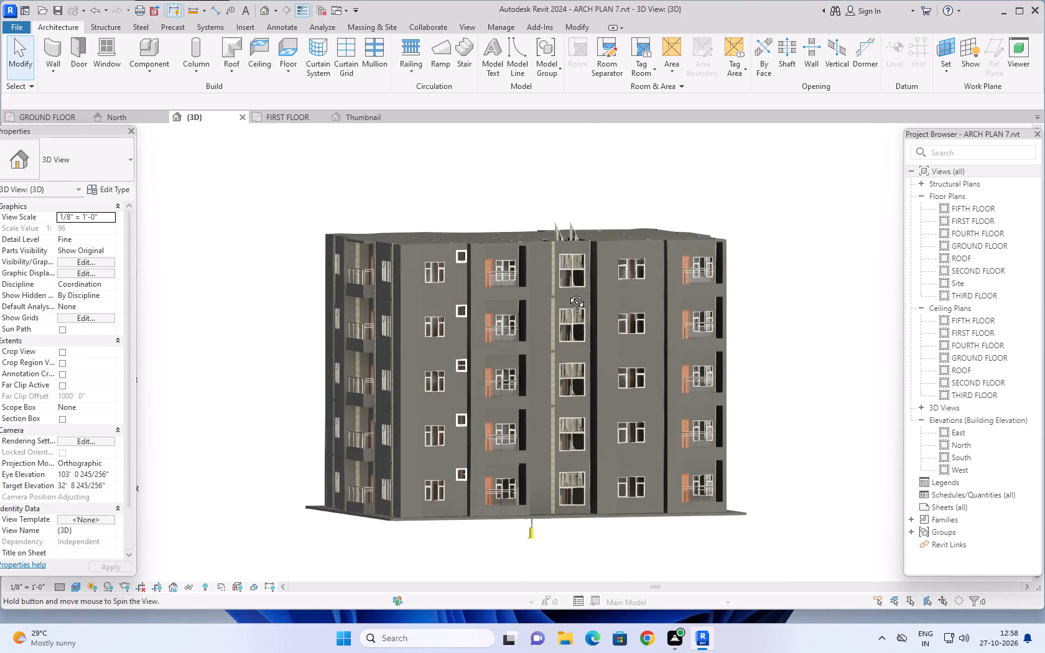
pyautogui.moveTo(567, 293); pyautogui.dragTo(534, 291, button='middle')
pyautogui.scroll(2, 776, 401)
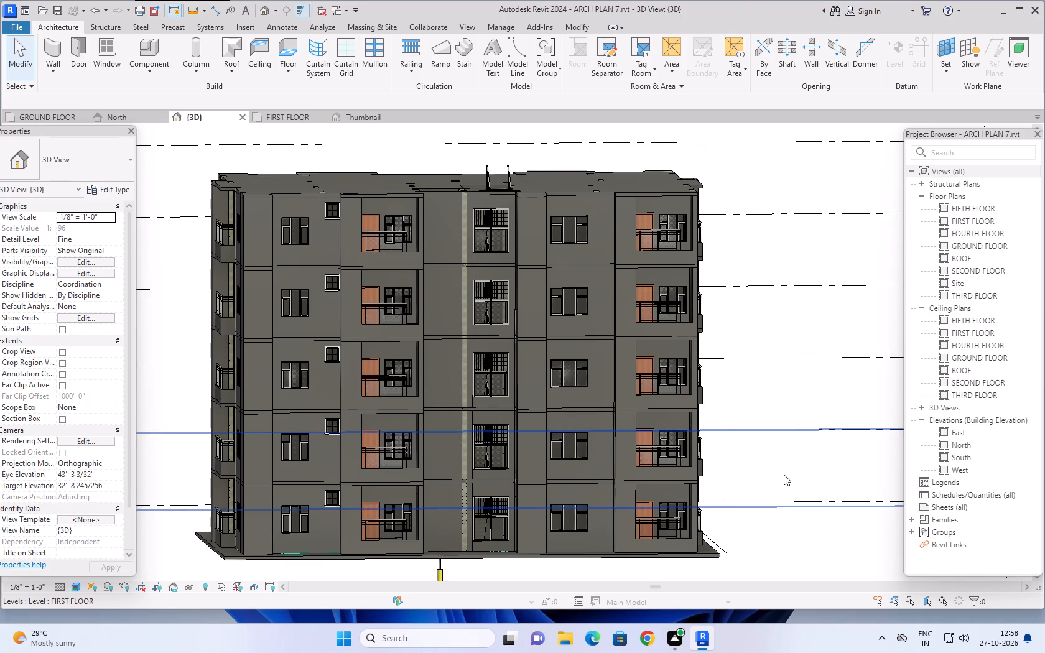
pyautogui.scroll(-3, 784, 476)
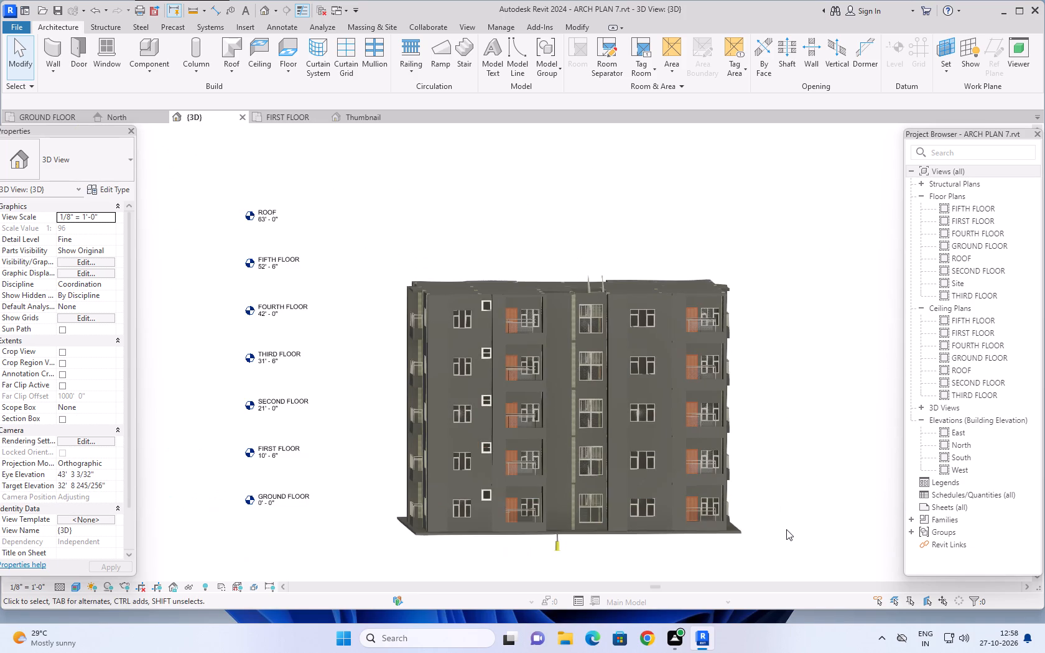
pyautogui.scroll(-1, 784, 527)
pyautogui.moveTo(779, 520); pyautogui.dragTo(754, 448, button='middle')
pyautogui.keyDown('shift'); pyautogui.moveTo(652, 519); pyautogui.dragTo(811, 542, button='middle'); pyautogui.keyUp('shift')
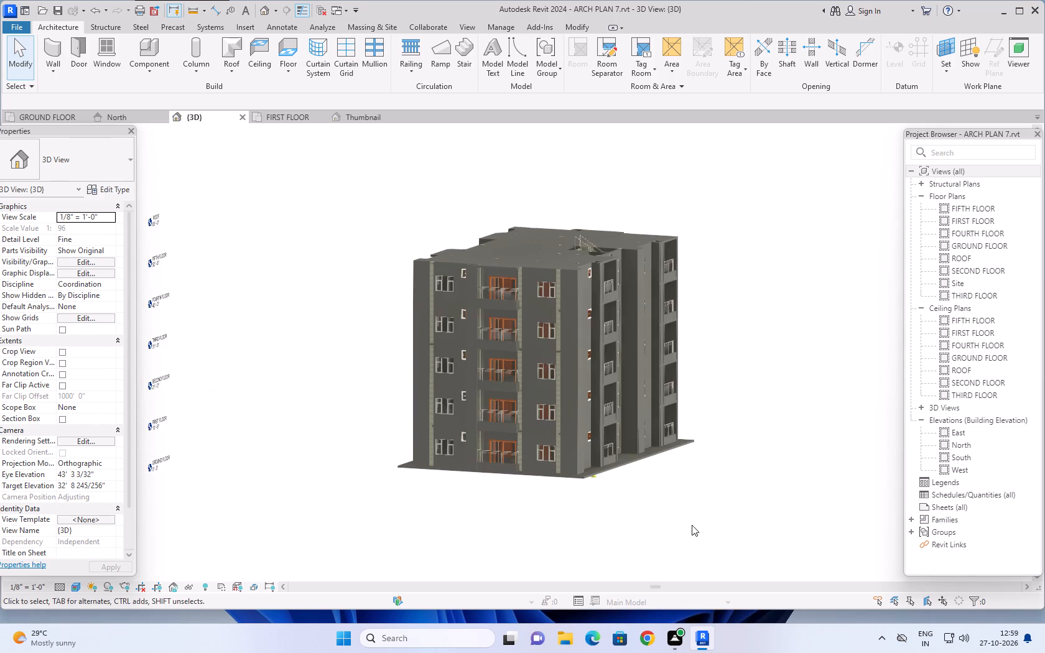
# Examine the building in 3D from above and from the front, checking the shaft openings in the top slab and the facade.
pyautogui.keyDown('shift'); pyautogui.moveTo(682, 522); pyautogui.dragTo(711, 553, button='middle'); pyautogui.keyUp('shift')
pyautogui.moveTo(713, 484); pyautogui.dragTo(730, 560, button='middle')
pyautogui.moveTo(747, 437); pyautogui.dragTo(746, 455, button='middle')
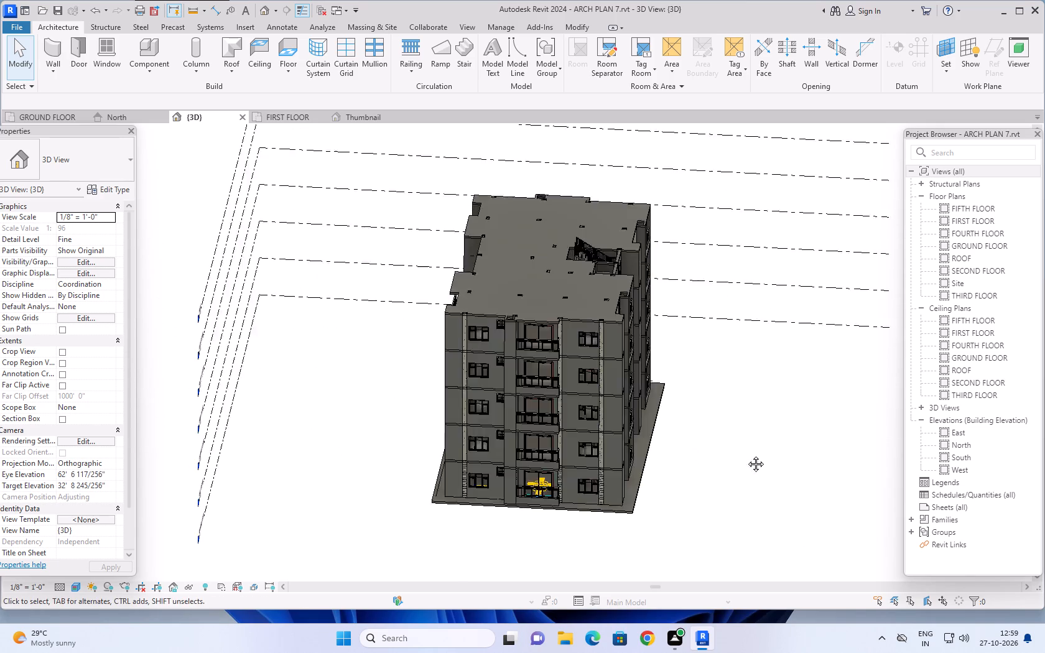
pyautogui.moveTo(746, 455); pyautogui.dragTo(755, 525, button='middle')
pyautogui.keyDown('shift'); pyautogui.moveTo(733, 419); pyautogui.dragTo(735, 481, button='middle'); pyautogui.keyUp('shift')
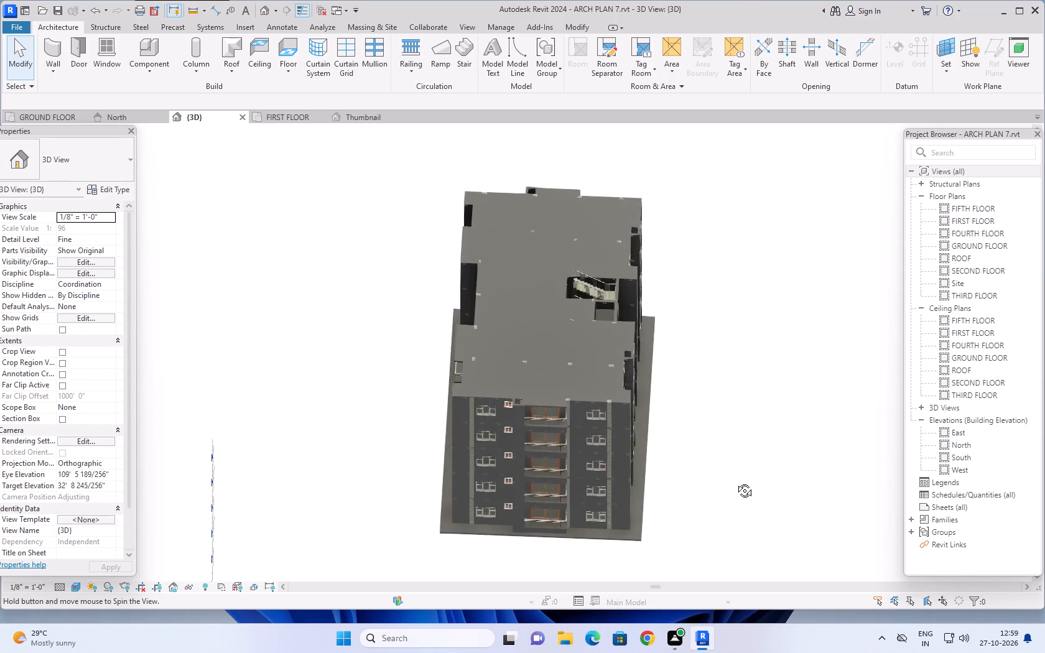
pyautogui.keyDown('shift'); pyautogui.moveTo(735, 481); pyautogui.dragTo(747, 291, button='middle'); pyautogui.keyUp('shift')
pyautogui.keyDown('shift'); pyautogui.moveTo(737, 419); pyautogui.dragTo(732, 233, button='middle'); pyautogui.keyUp('shift')
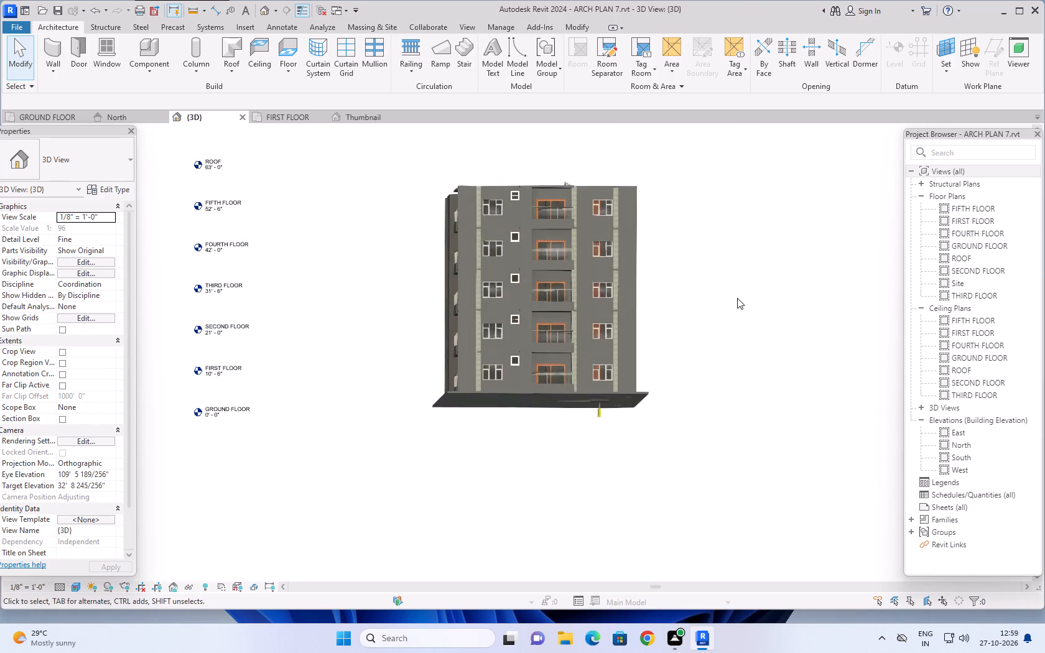
pyautogui.keyDown('shift'); pyautogui.moveTo(721, 325); pyautogui.dragTo(701, 399, button='middle'); pyautogui.keyUp('shift')
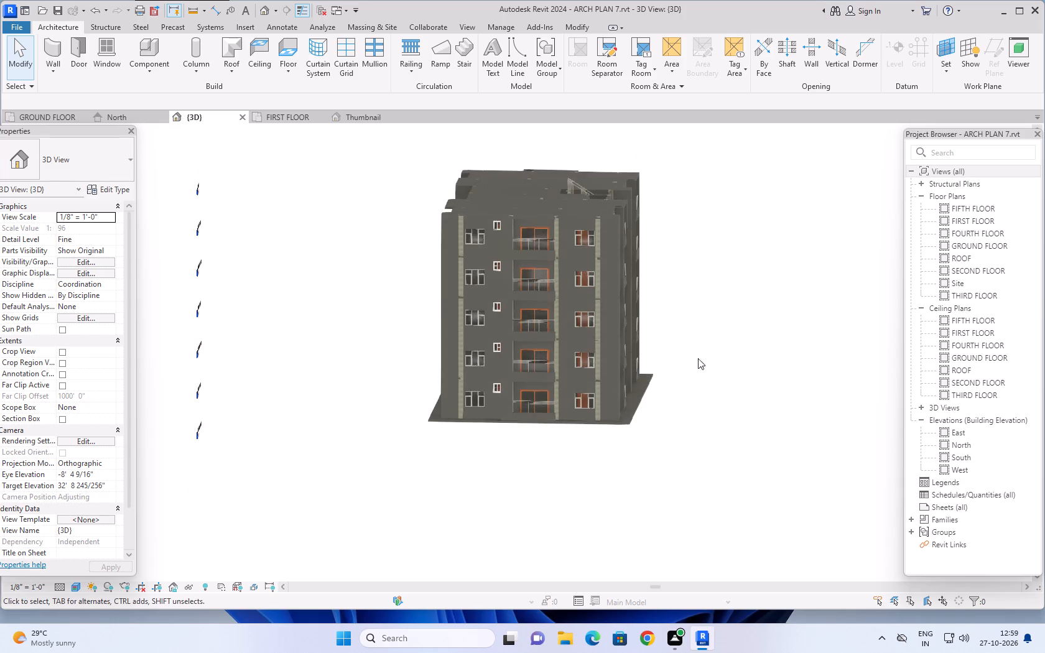
pyautogui.moveTo(698, 339); pyautogui.dragTo(698, 460, button='middle')
pyautogui.moveTo(699, 401); pyautogui.dragTo(673, 433, button='middle')
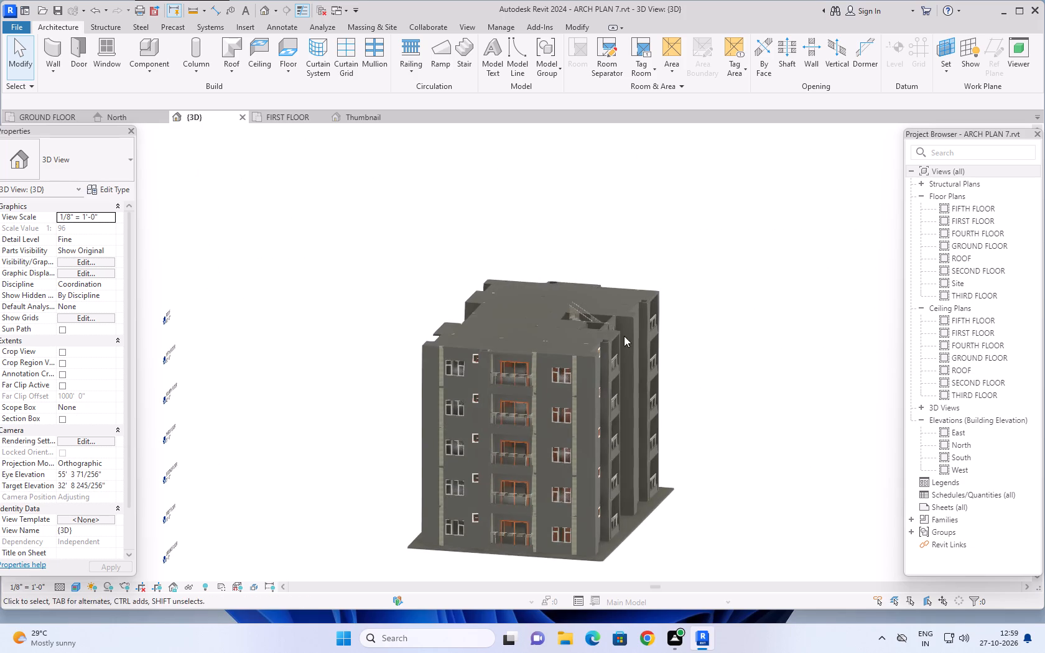
# Raise the shaft opening's bottom in the 3D view to a base offset of about -0'-1 5/8" from the ground floor.
pyautogui.click(593, 300)
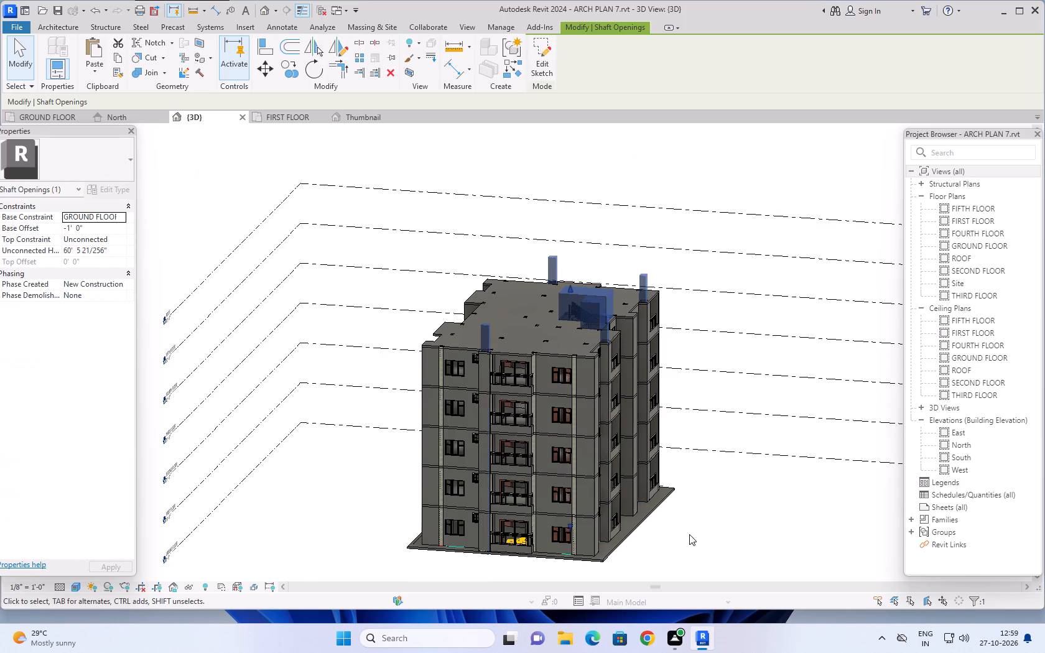
pyautogui.moveTo(692, 539); pyautogui.dragTo(723, 493, button='middle')
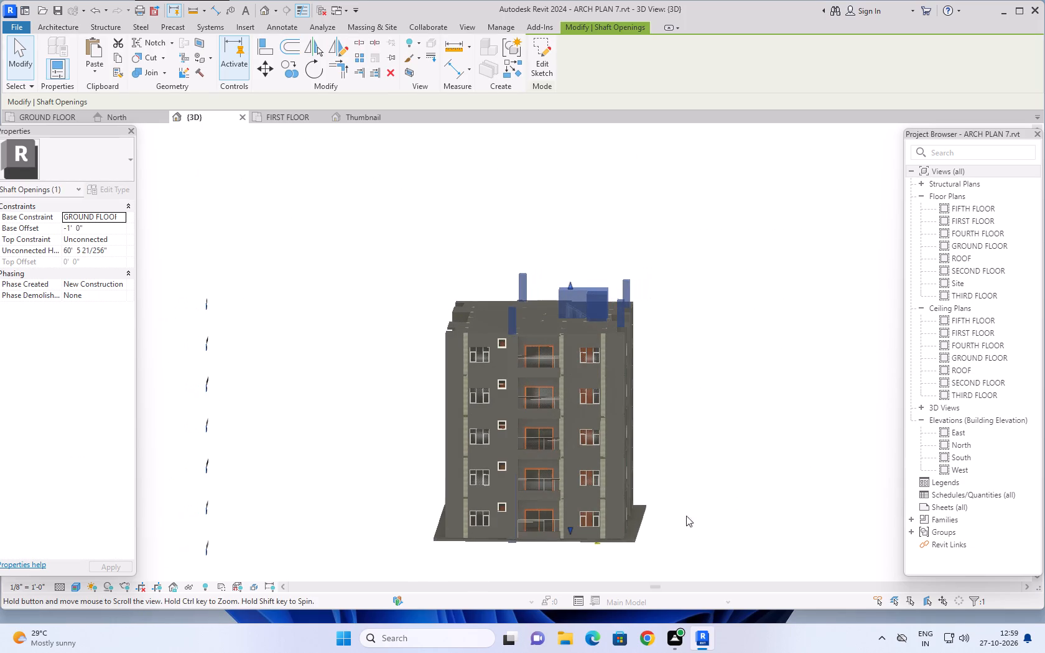
pyautogui.scroll(6, 570, 540)
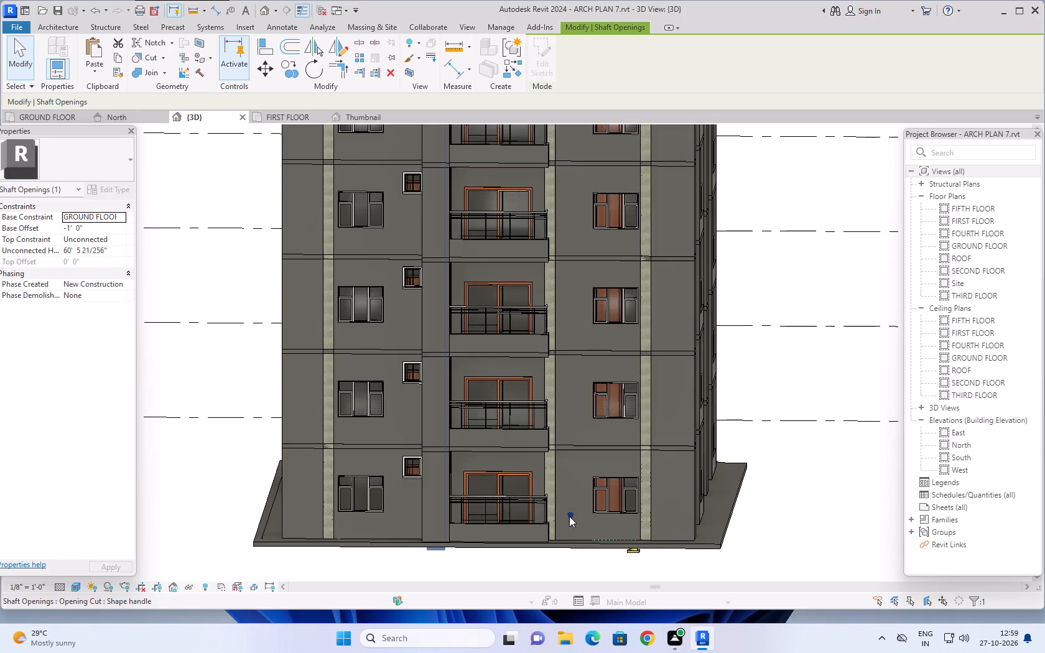
pyautogui.moveTo(569, 516); pyautogui.dragTo(572, 491)
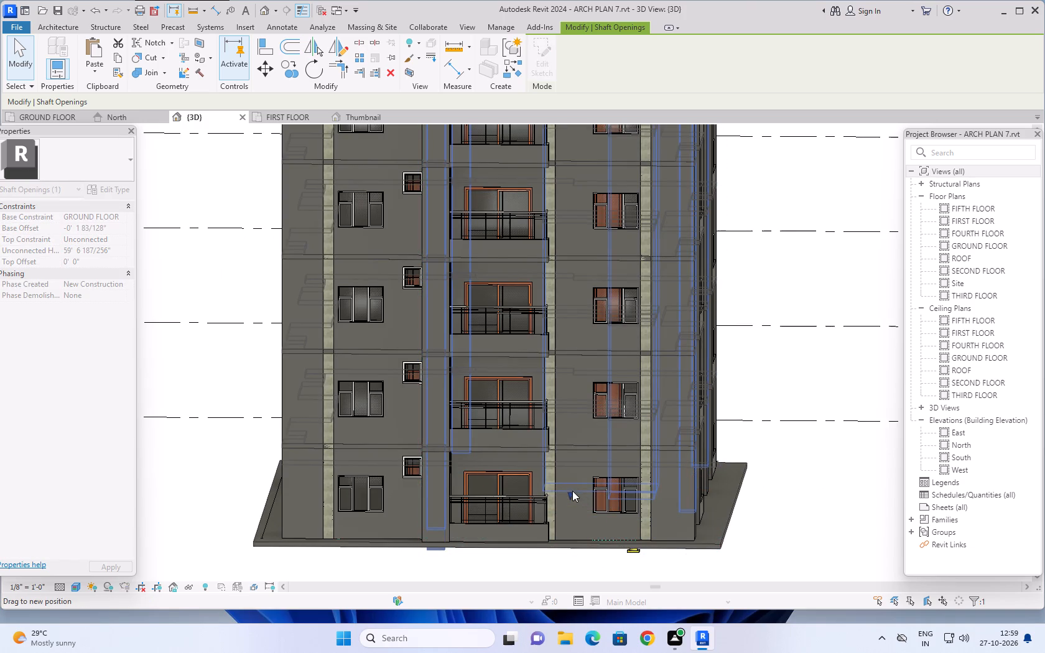
pyautogui.press('Escape')
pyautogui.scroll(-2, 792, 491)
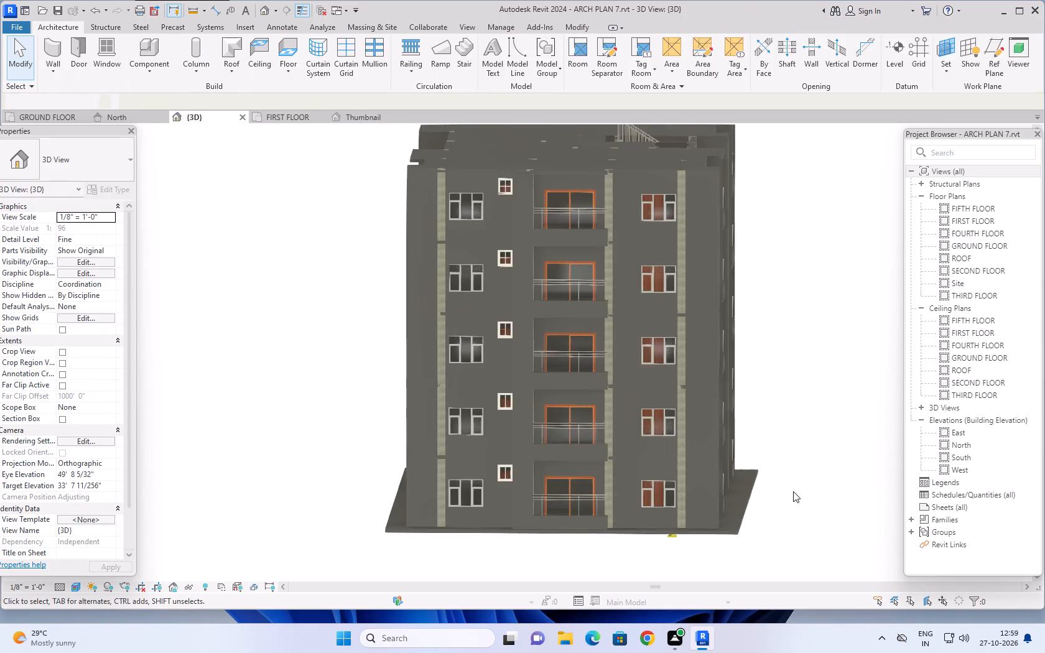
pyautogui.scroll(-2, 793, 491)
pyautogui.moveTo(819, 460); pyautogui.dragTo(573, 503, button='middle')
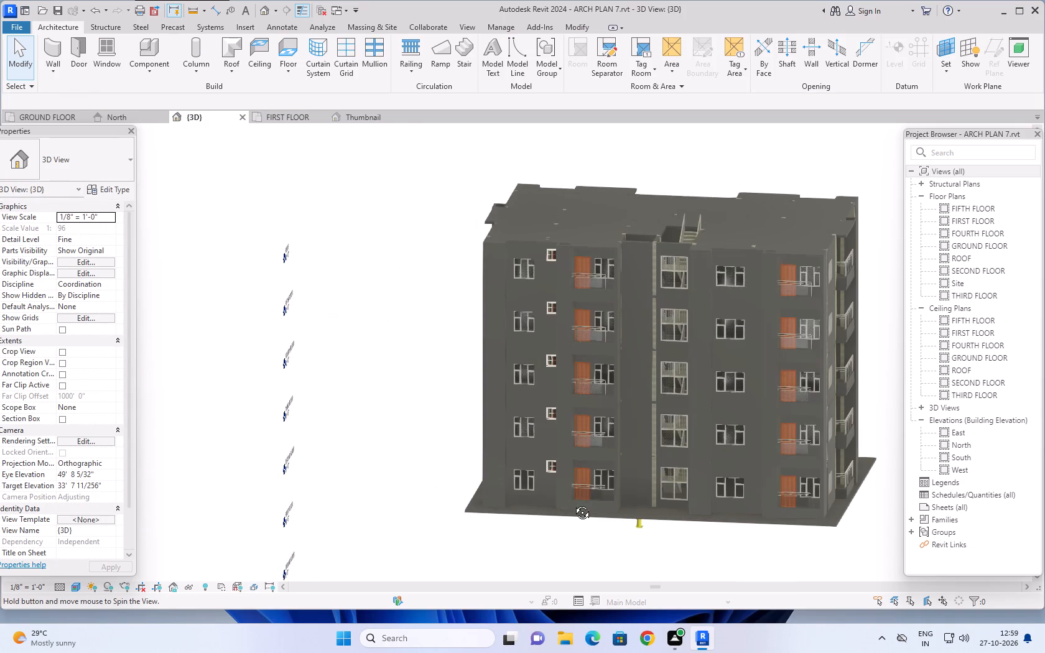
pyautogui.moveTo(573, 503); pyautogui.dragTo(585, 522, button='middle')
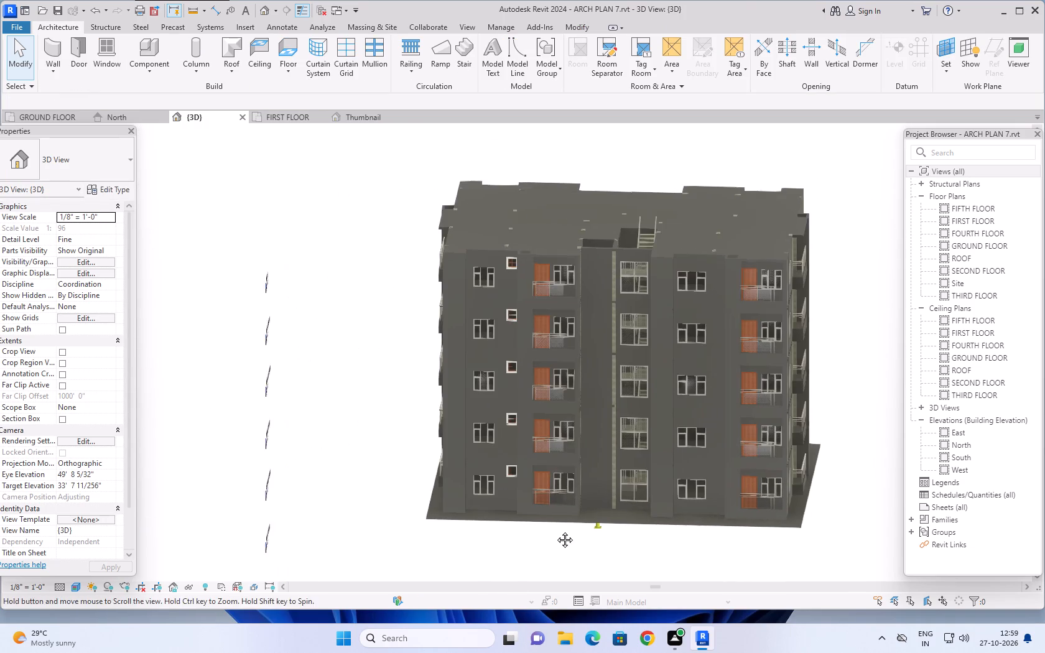
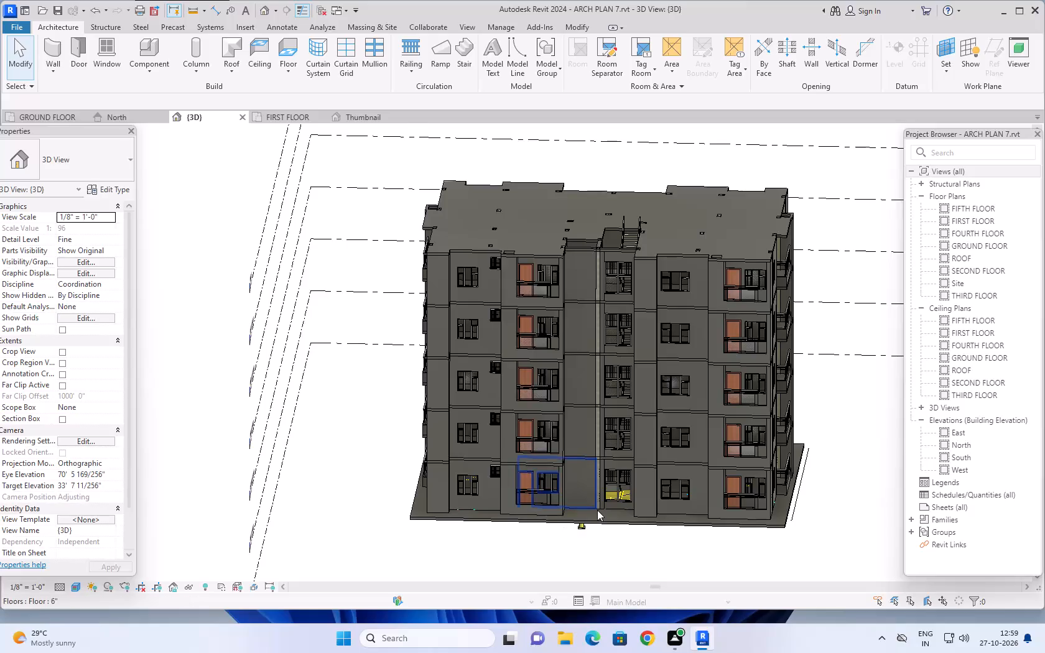
# Examine the five-storey building in 3D from the stair side and the balcony corners, checking the facades and top-slab openings.
pyautogui.moveTo(752, 537); pyautogui.dragTo(732, 537, button='middle')
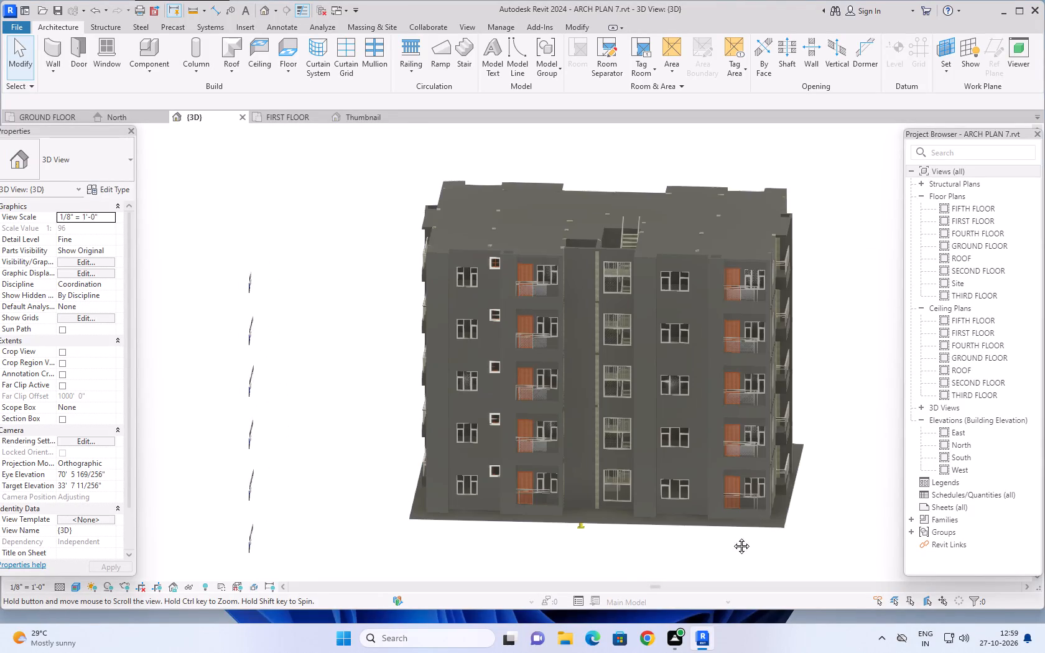
pyautogui.moveTo(732, 537); pyautogui.dragTo(636, 526, button='middle')
pyautogui.keyDown('shift'); pyautogui.moveTo(763, 451); pyautogui.dragTo(579, 539, button='middle'); pyautogui.keyUp('shift')
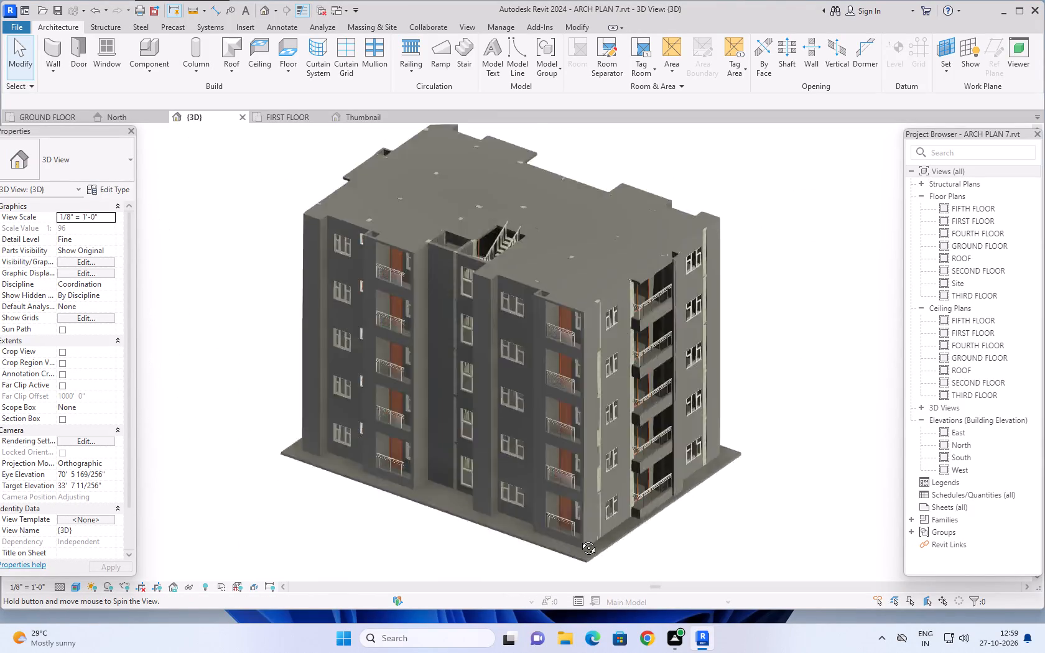
pyautogui.keyDown('shift'); pyautogui.moveTo(579, 539); pyautogui.dragTo(463, 478, button='middle'); pyautogui.keyUp('shift')
pyautogui.scroll(-1, 810, 488)
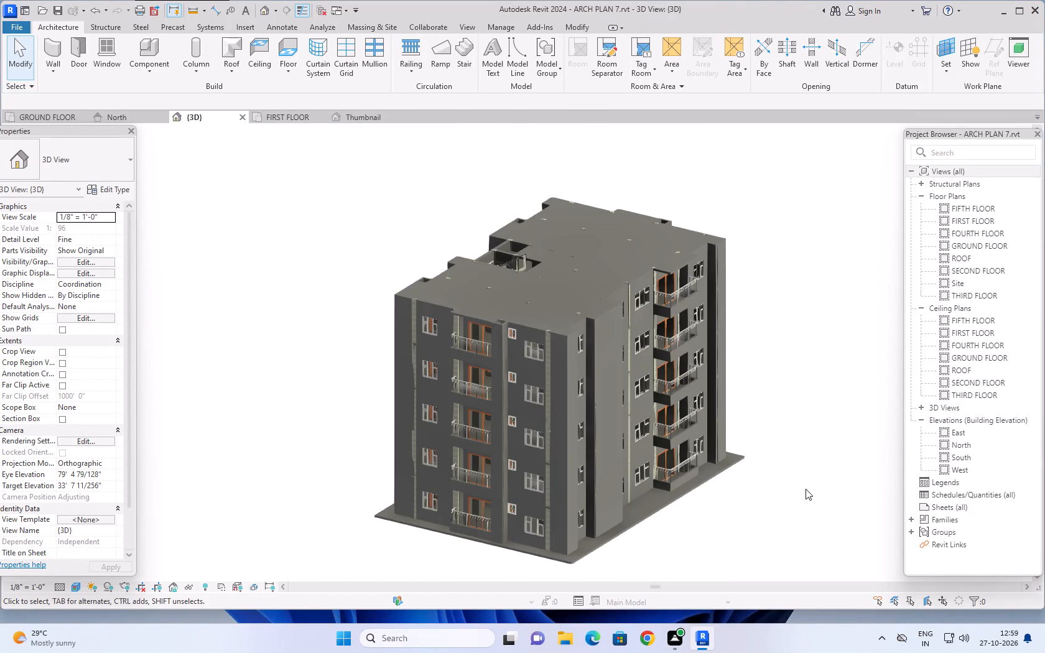
pyautogui.moveTo(799, 479); pyautogui.dragTo(746, 498, button='middle')
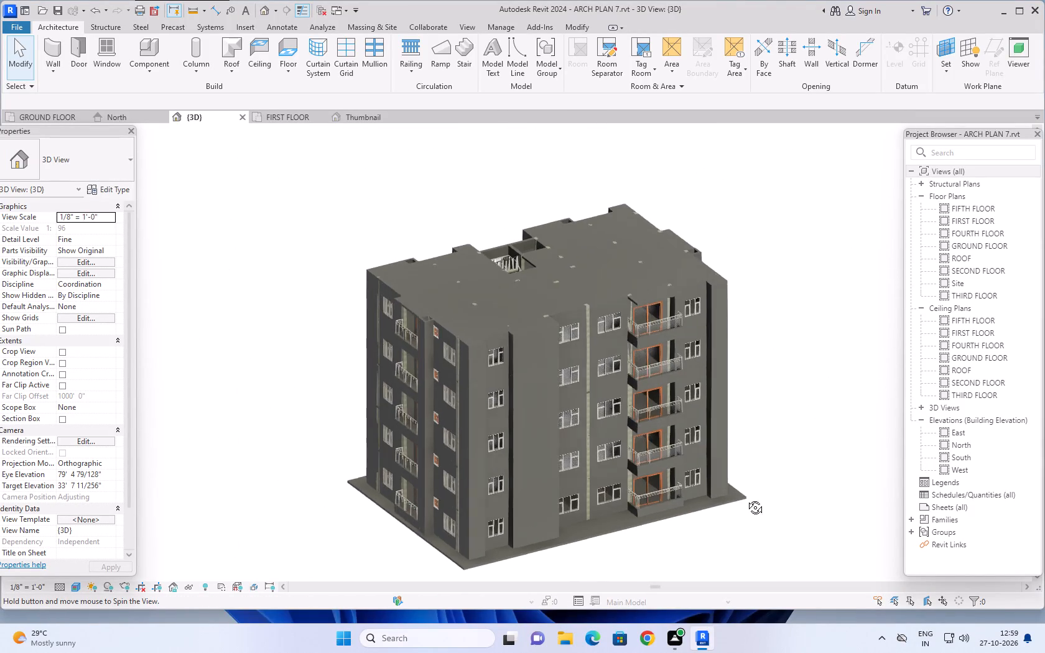
pyautogui.moveTo(746, 498); pyautogui.dragTo(773, 513, button='middle')
pyautogui.scroll(1, 565, 345)
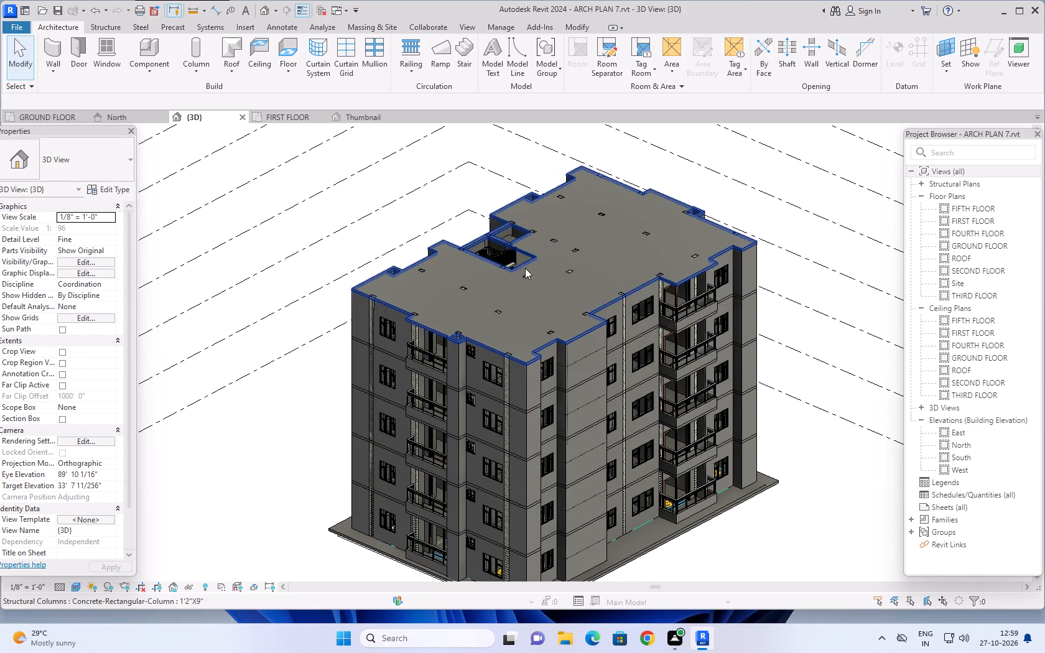
# Review the ground floor plan, checking the staircase and lift core and the adjoining apartment layout up close.
pyautogui.click(35, 115)
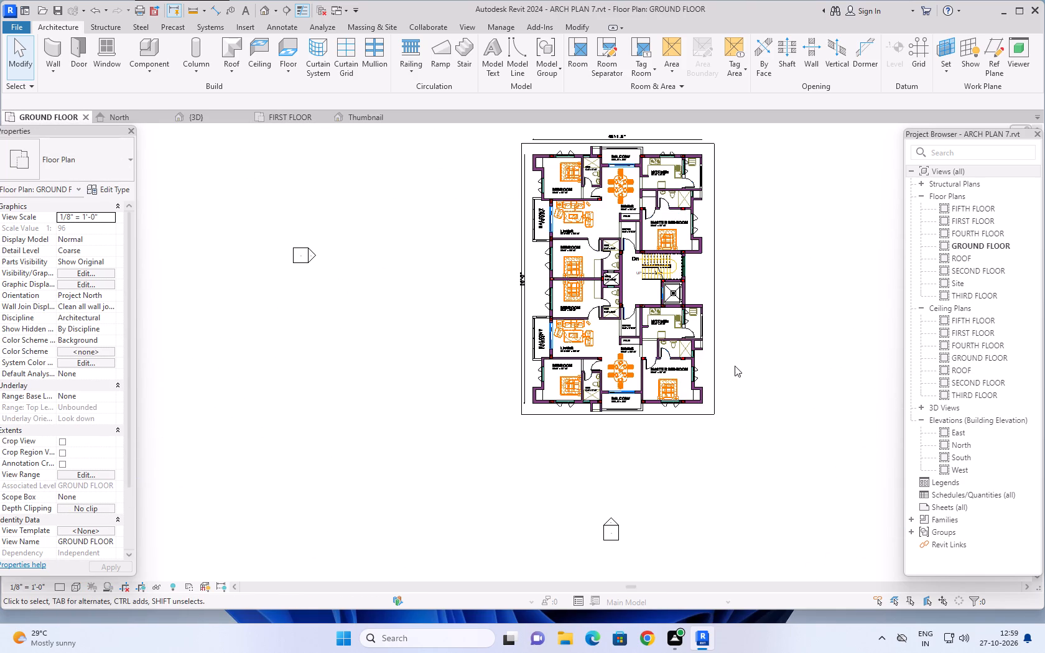
pyautogui.scroll(4, 740, 356)
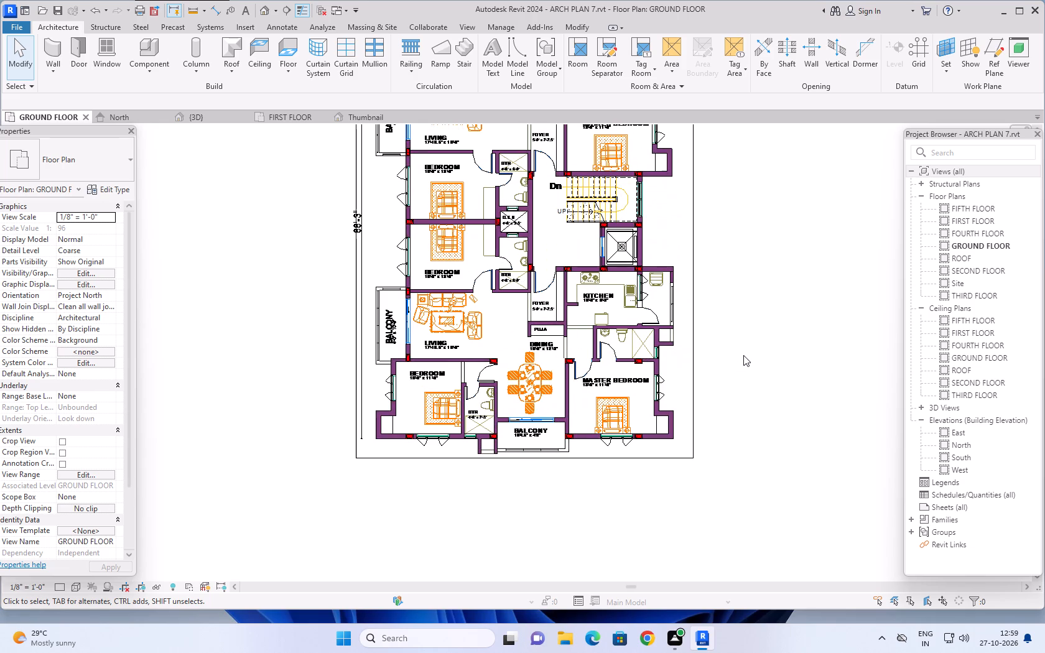
pyautogui.scroll(2, 743, 352)
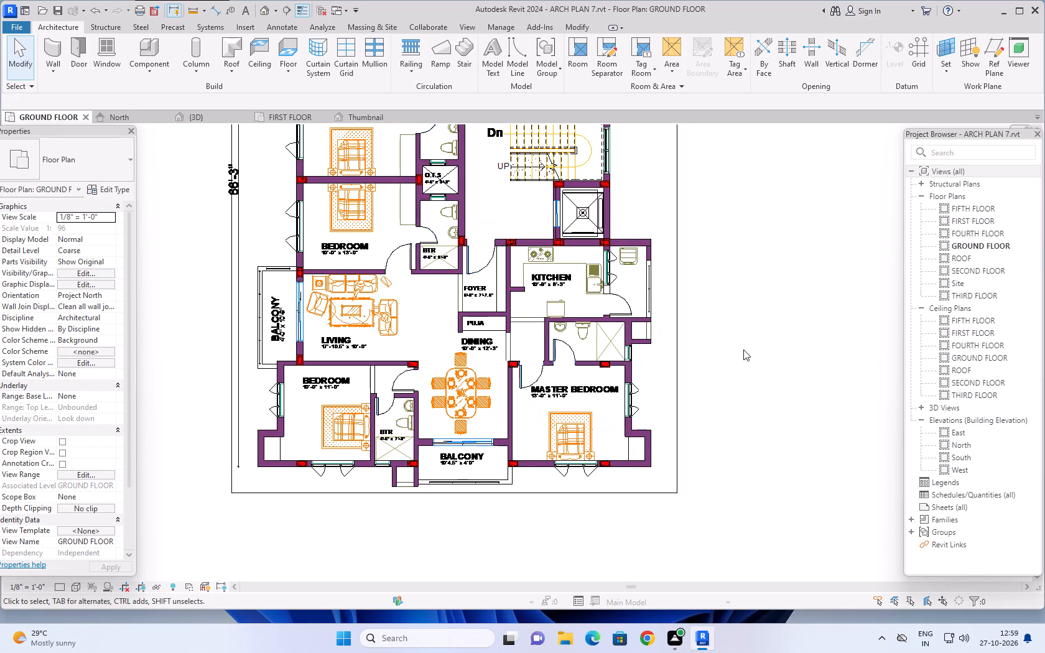
pyautogui.scroll(-5, 743, 350)
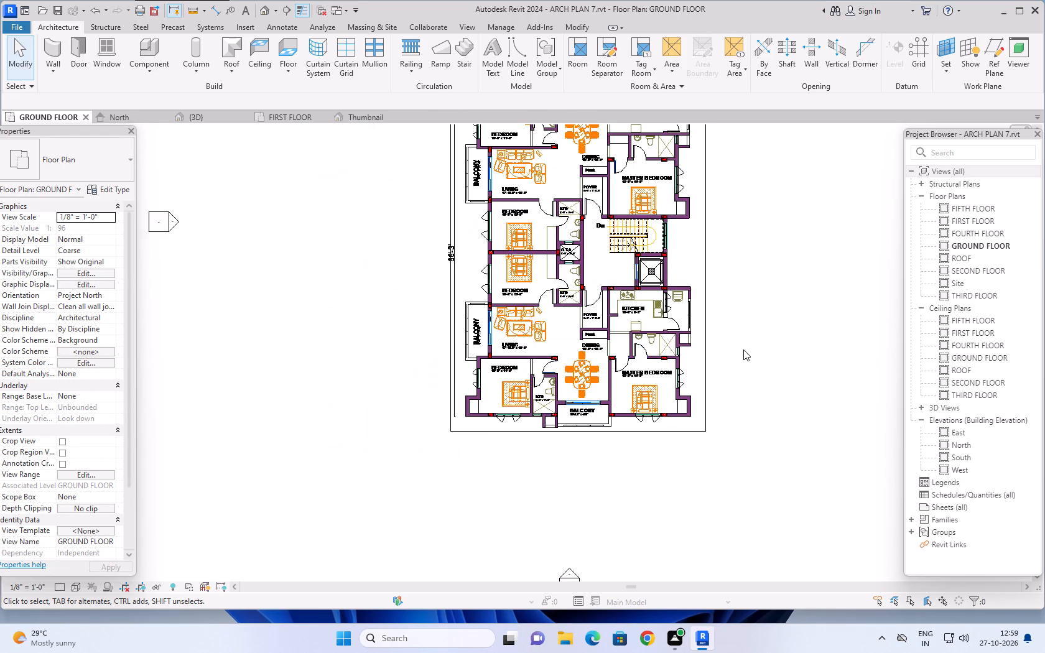
pyautogui.scroll(-1, 743, 350)
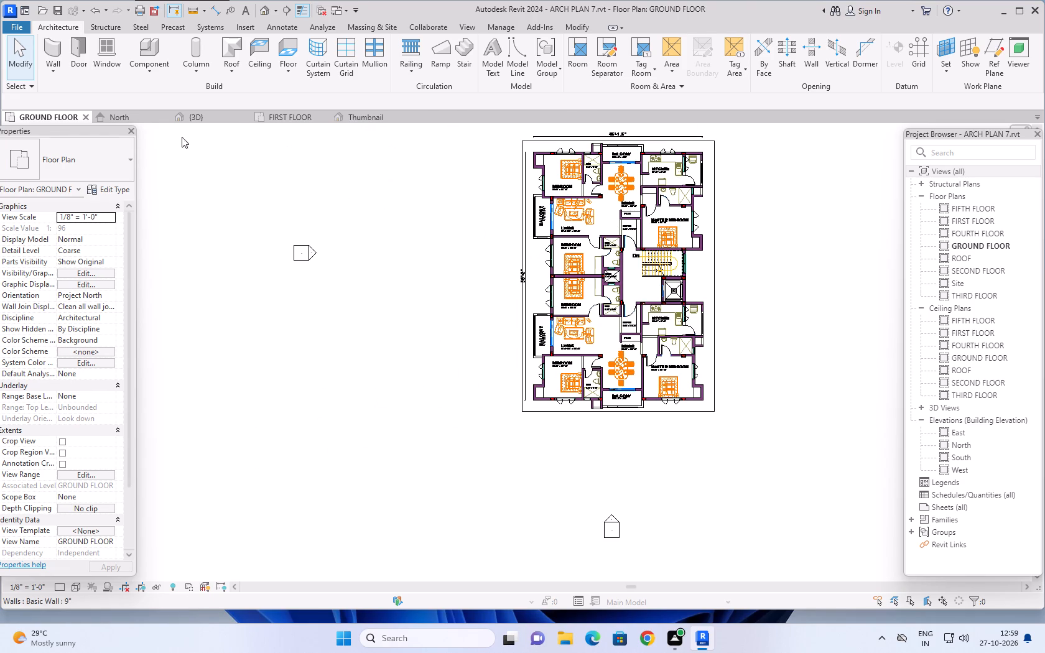
# Inspect the building in 3D from all sides, checking the stacked balconies, windows and the staircase and lift openings in the top slab.
pyautogui.click(211, 113)
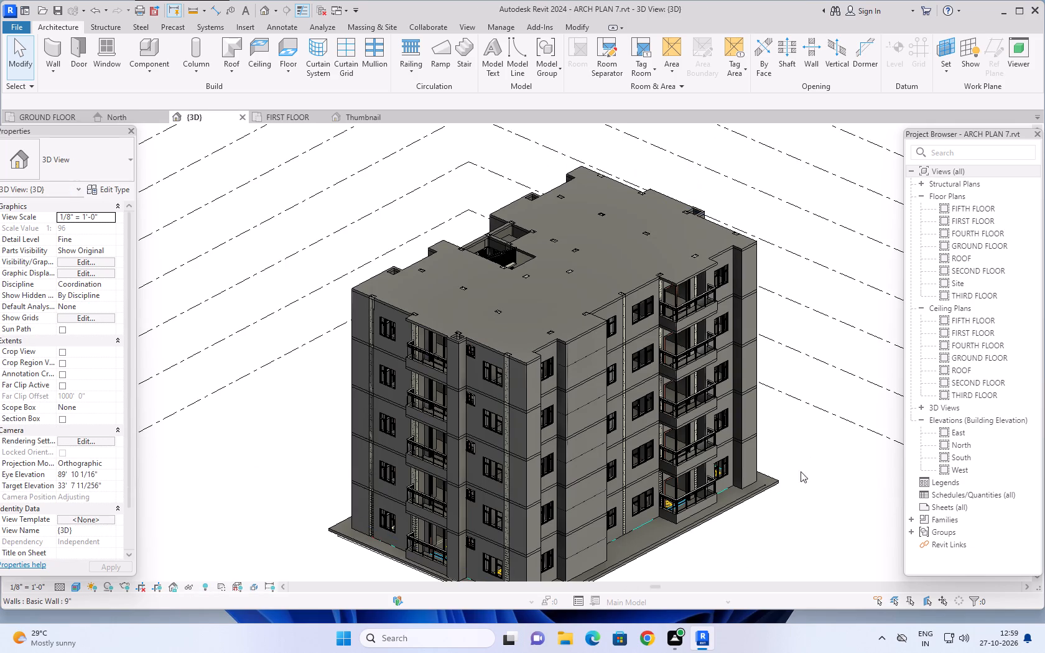
pyautogui.moveTo(253, 432); pyautogui.dragTo(324, 461, button='middle')
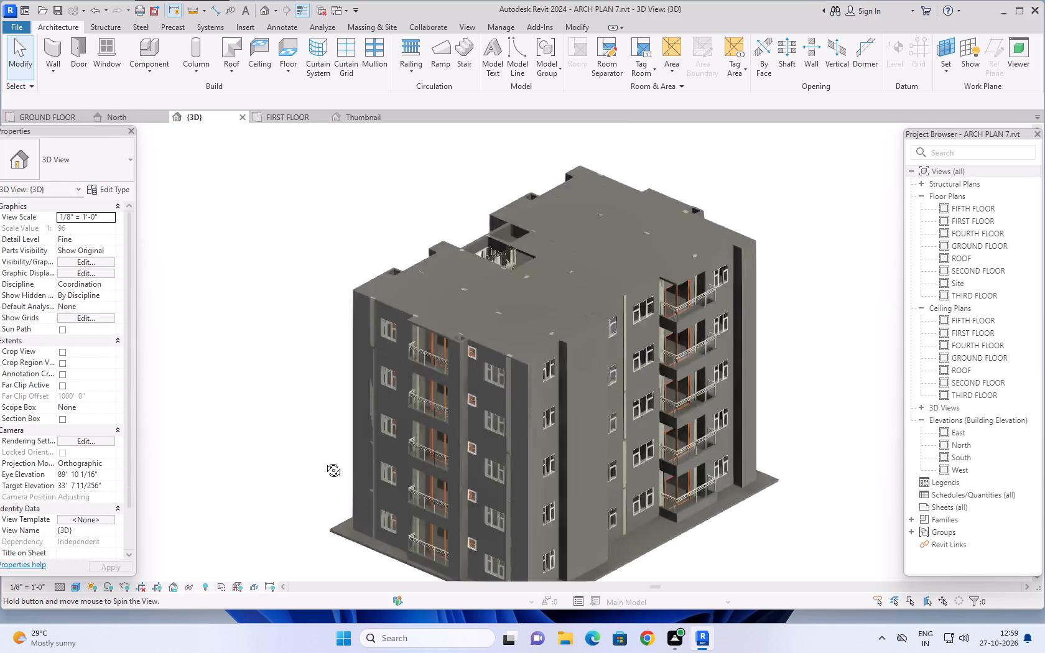
pyautogui.moveTo(324, 461); pyautogui.dragTo(754, 426, button='middle')
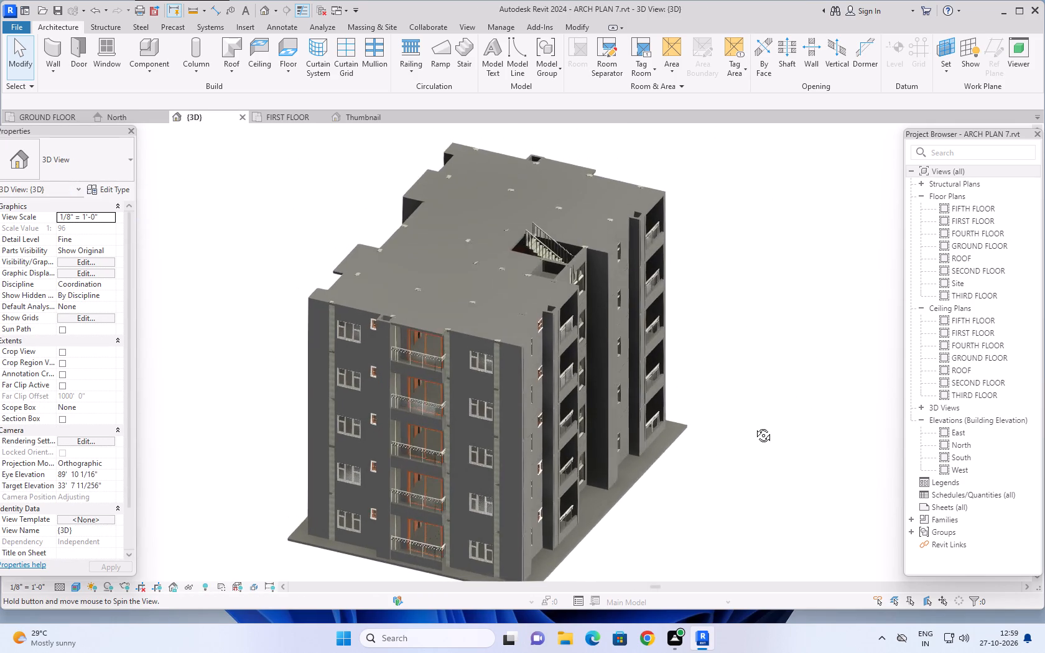
pyautogui.moveTo(754, 426); pyautogui.dragTo(655, 456, button='middle')
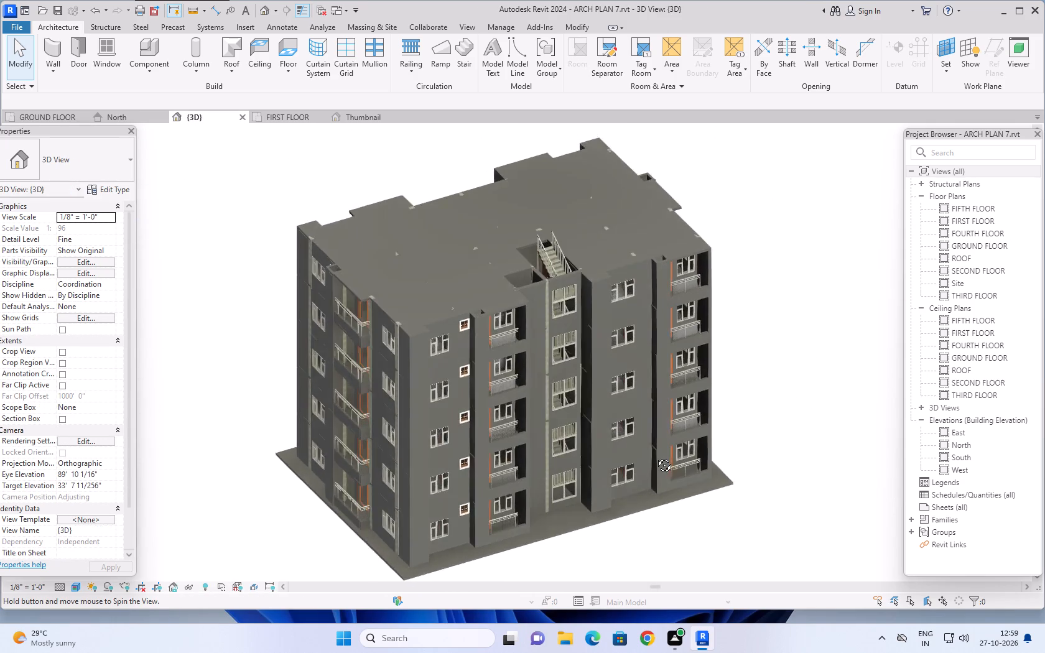
pyautogui.moveTo(655, 456); pyautogui.dragTo(529, 479, button='middle')
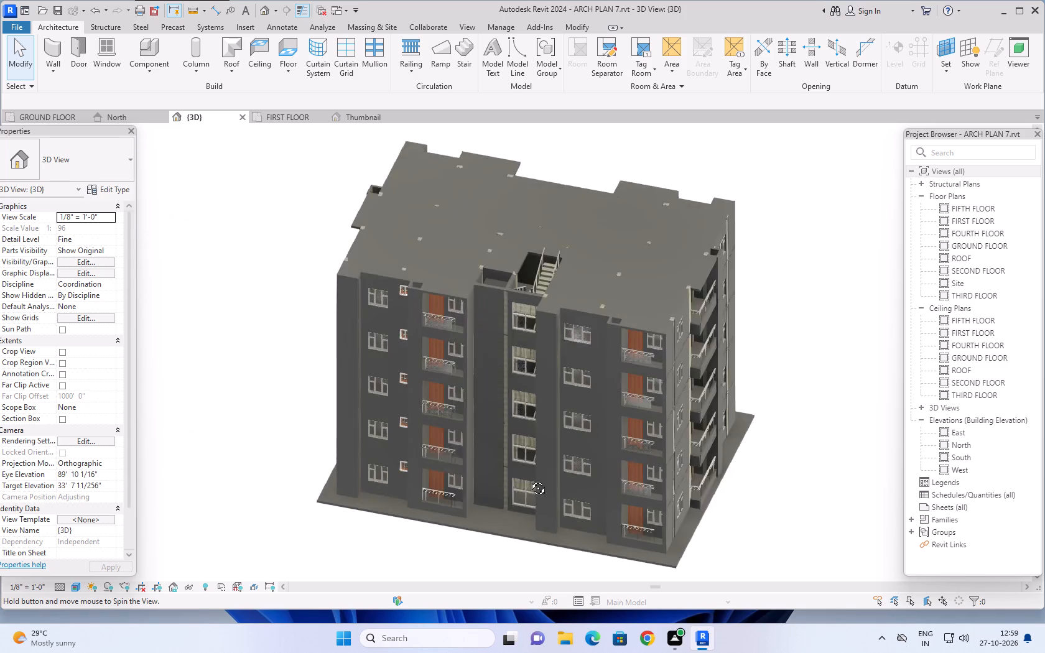
pyautogui.moveTo(529, 479); pyautogui.dragTo(343, 470, button='middle')
pyautogui.scroll(-2, 741, 438)
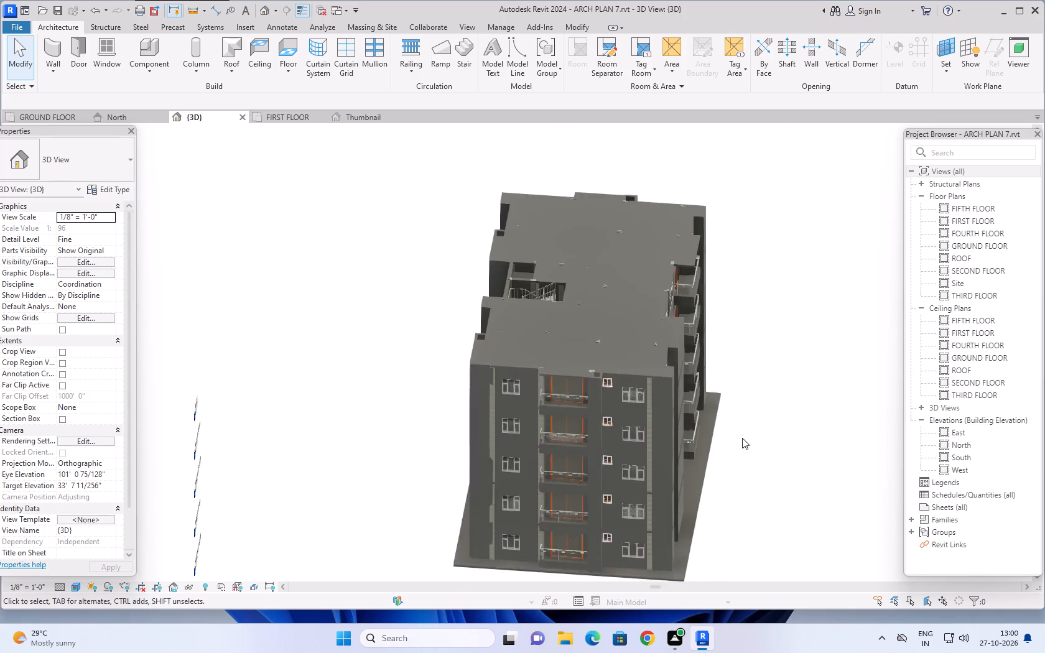
pyautogui.scroll(-1, 742, 438)
pyautogui.moveTo(766, 422); pyautogui.dragTo(691, 415, button='middle')
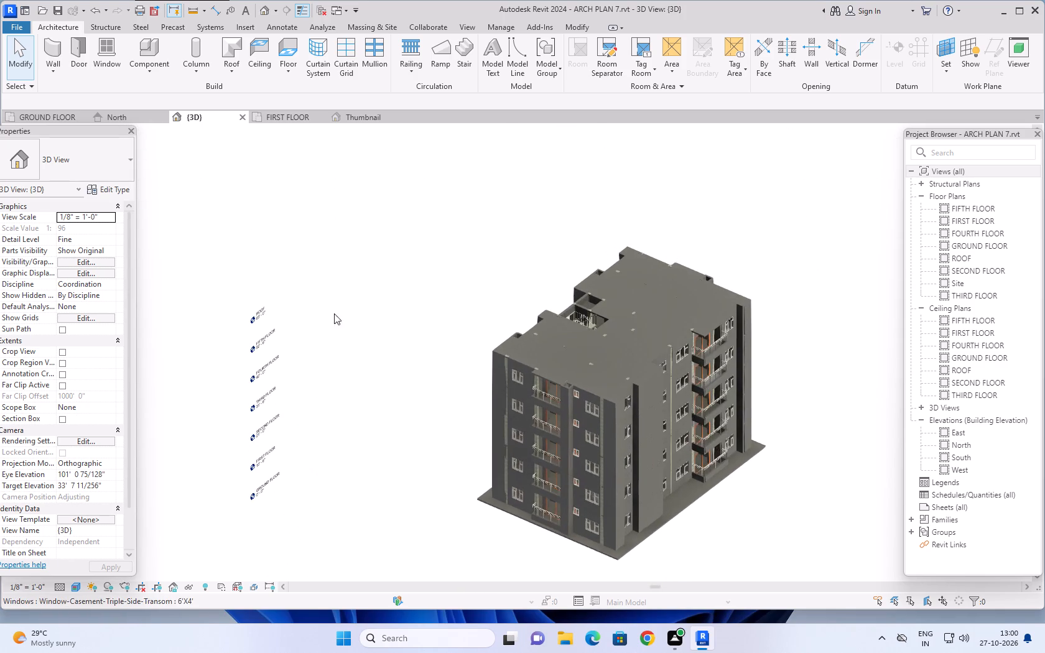
# Go back to the ground floor plan and look over the whole floor layout with its surrounding elevation markers.
pyautogui.click(40, 119)
pyautogui.scroll(-2, 736, 475)
pyautogui.moveTo(780, 450); pyautogui.dragTo(617, 437, button='middle')
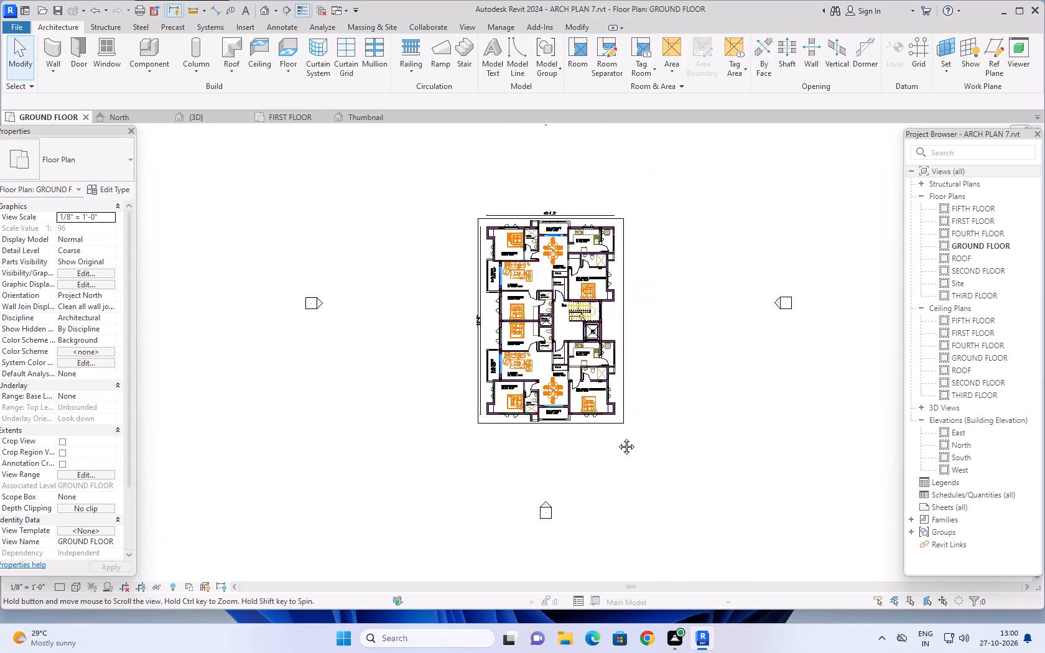
pyautogui.moveTo(617, 437); pyautogui.dragTo(598, 434, button='middle')
pyautogui.press('Escape')
pyautogui.press('Escape')
pyautogui.moveTo(738, 448); pyautogui.dragTo(722, 447, button='middle')
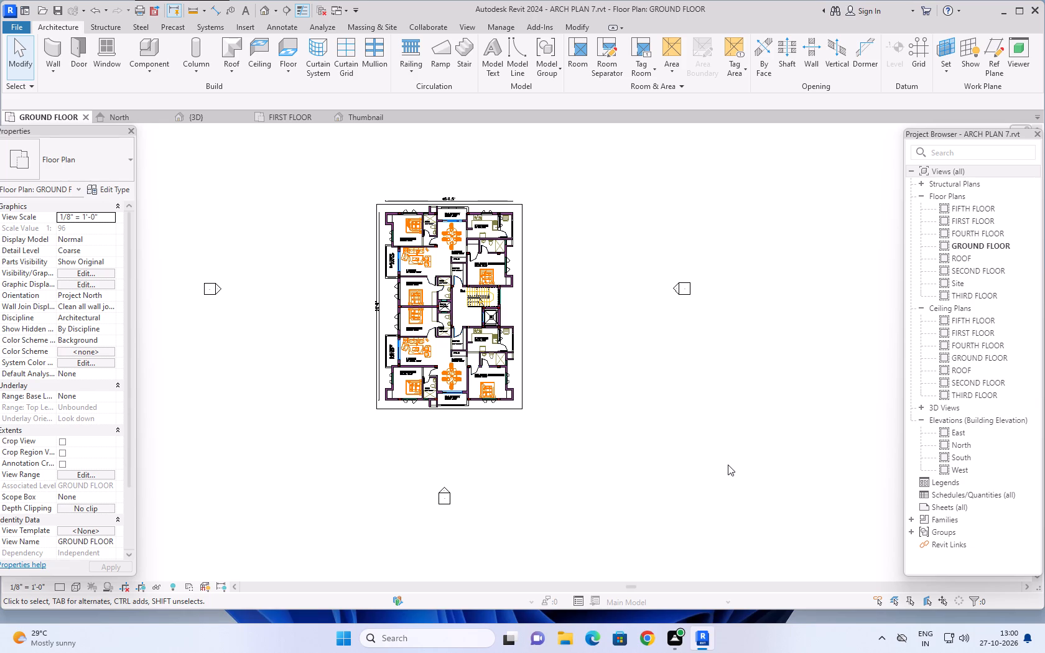
pyautogui.press('Escape')
pyautogui.press('Escape')
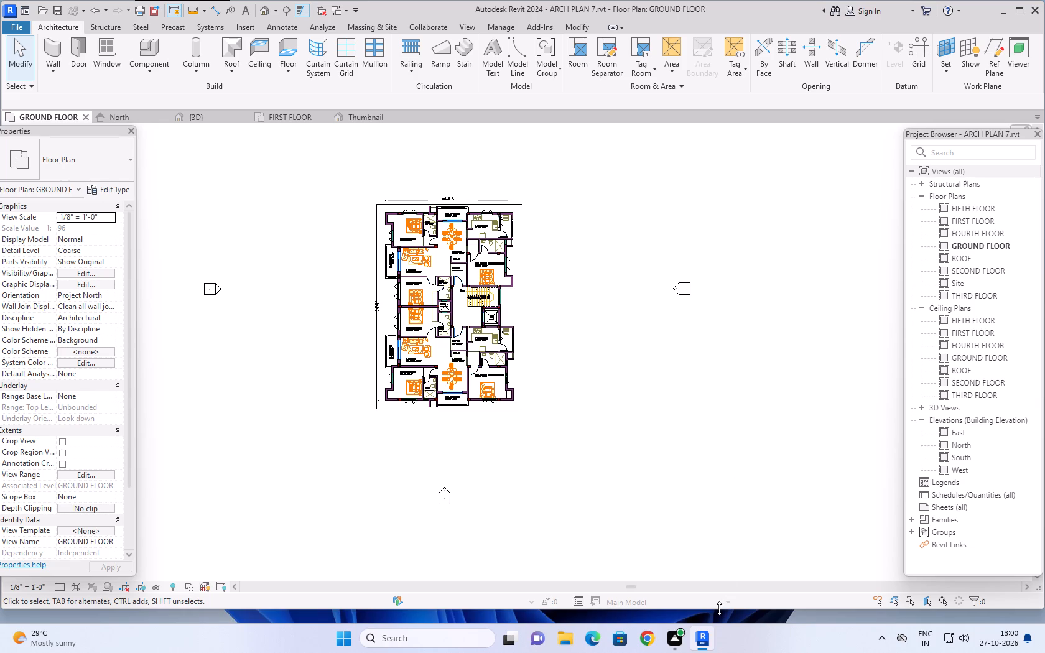
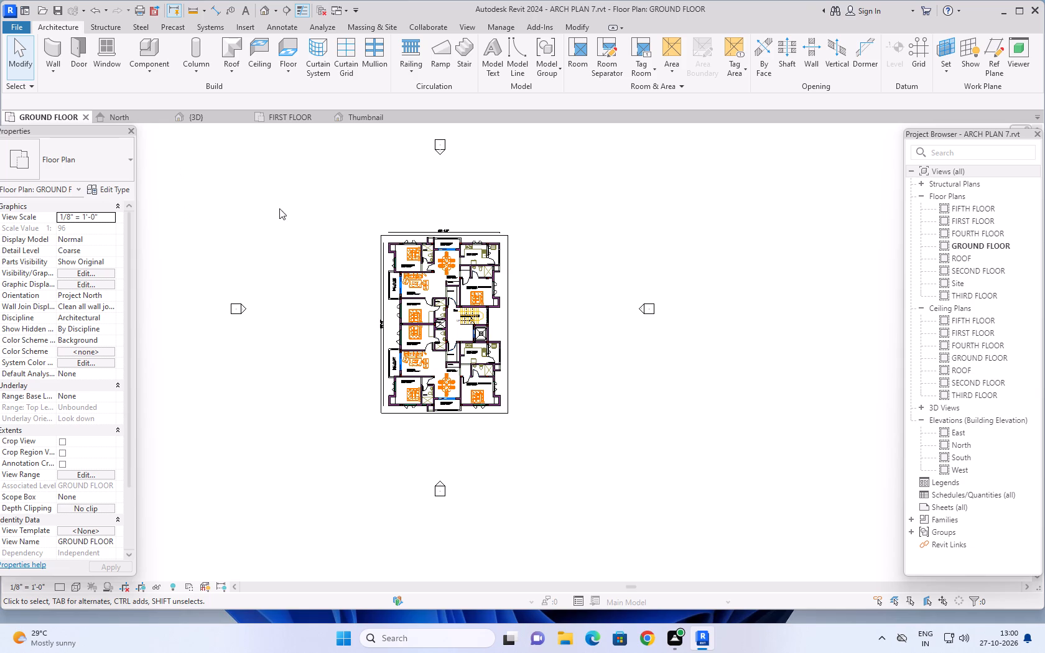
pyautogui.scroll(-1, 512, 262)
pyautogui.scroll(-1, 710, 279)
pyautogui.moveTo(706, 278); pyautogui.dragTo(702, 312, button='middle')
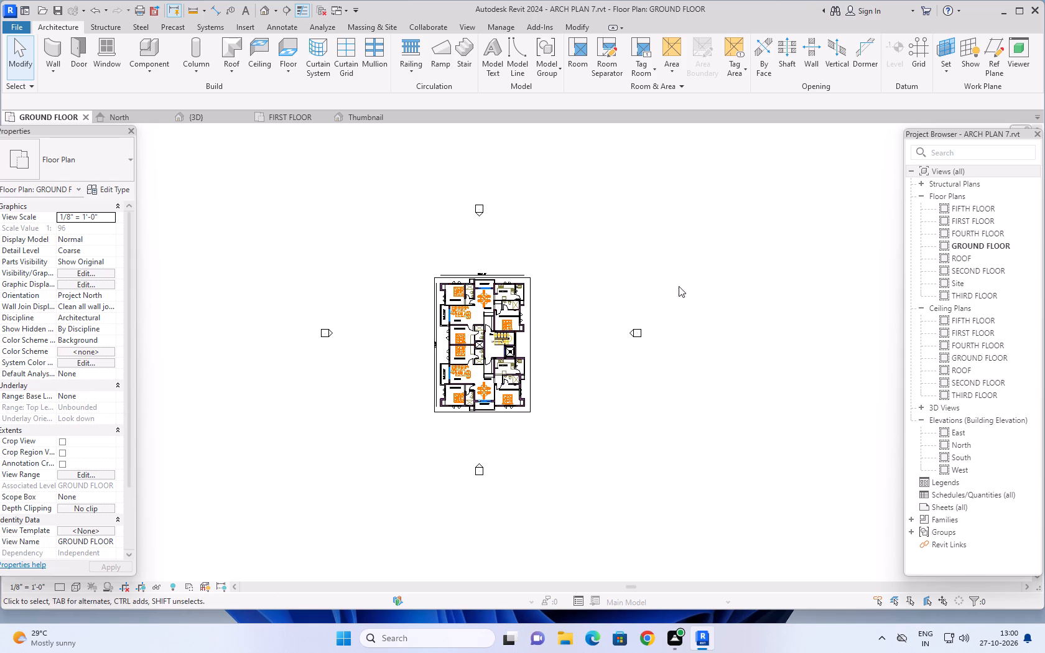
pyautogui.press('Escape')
# Examine the North elevation, checking the stacked storeys against the levels from ground floor to roof, and return to the ground floor plan.
pyautogui.click(132, 115)
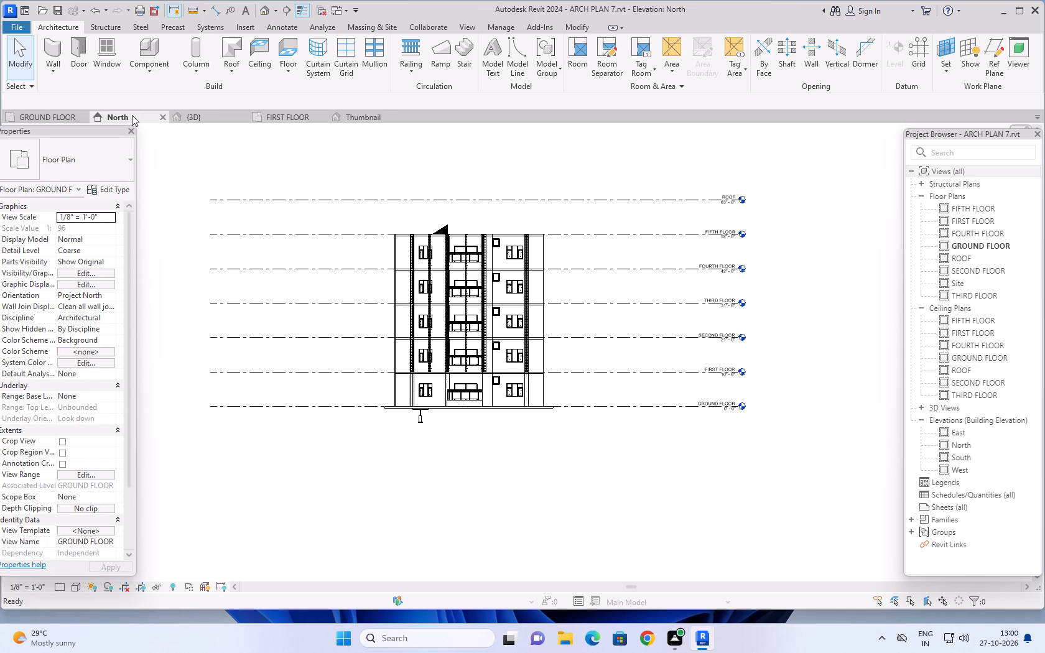
pyautogui.scroll(2, 518, 460)
pyautogui.moveTo(549, 448); pyautogui.dragTo(617, 492, button='middle')
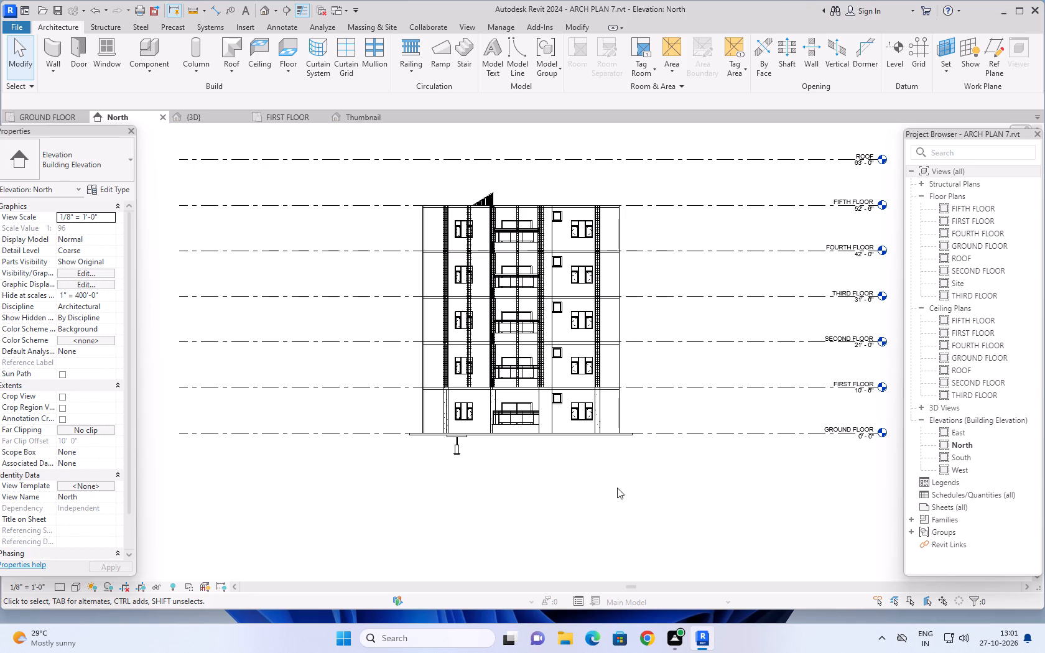
pyautogui.scroll(-2, 621, 503)
pyautogui.moveTo(683, 501); pyautogui.dragTo(628, 503, button='middle')
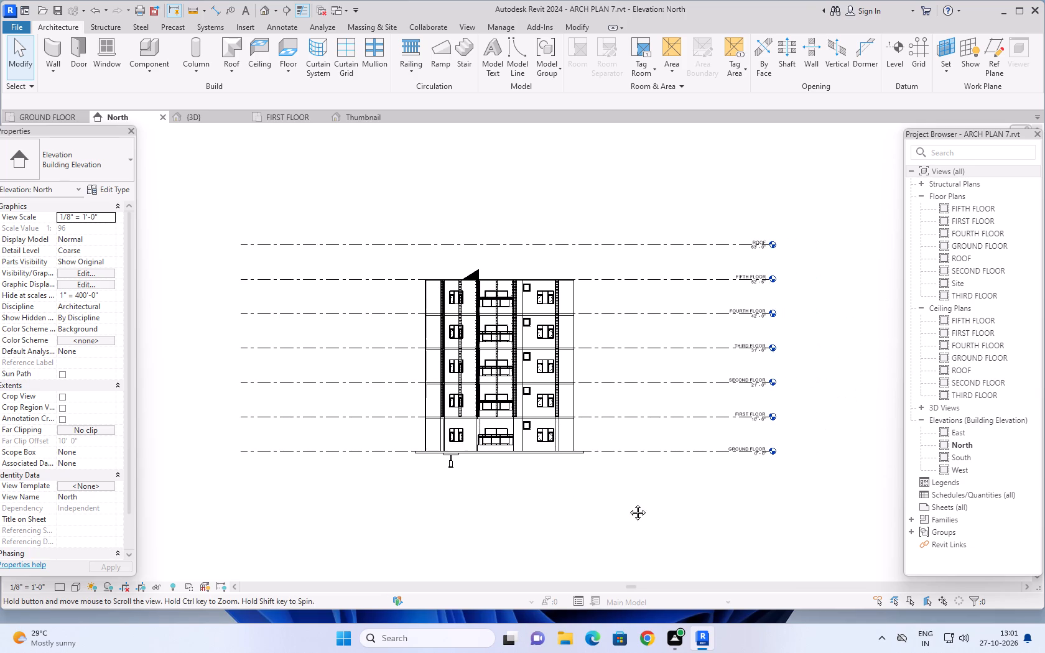
pyautogui.moveTo(628, 503); pyautogui.dragTo(654, 521, button='middle')
pyautogui.scroll(2, 381, 341)
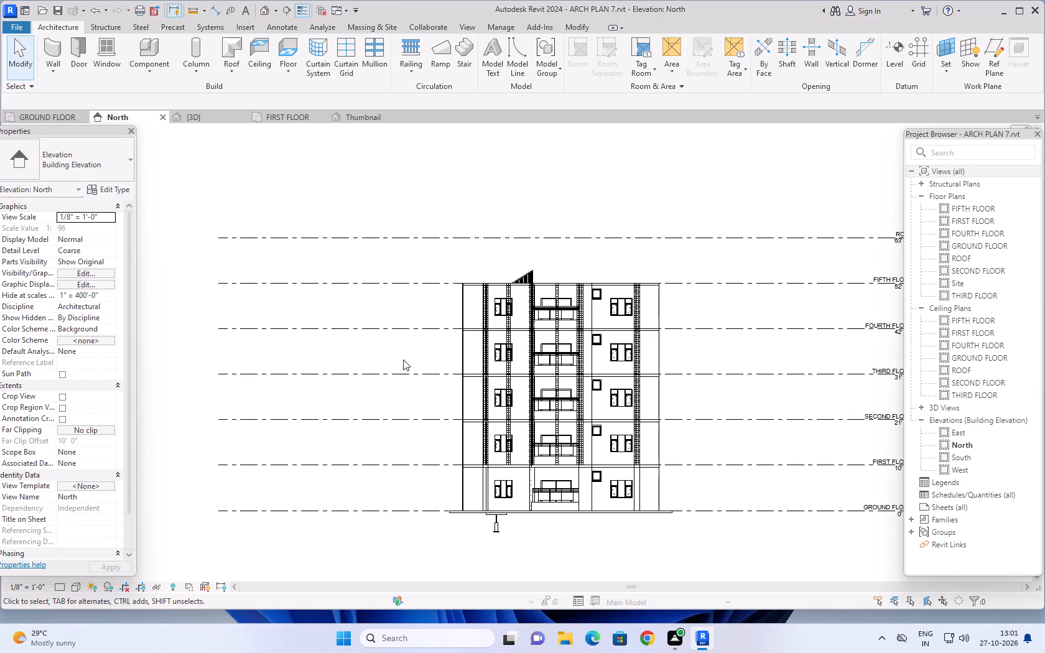
pyautogui.moveTo(485, 193); pyautogui.dragTo(486, 165, button='middle')
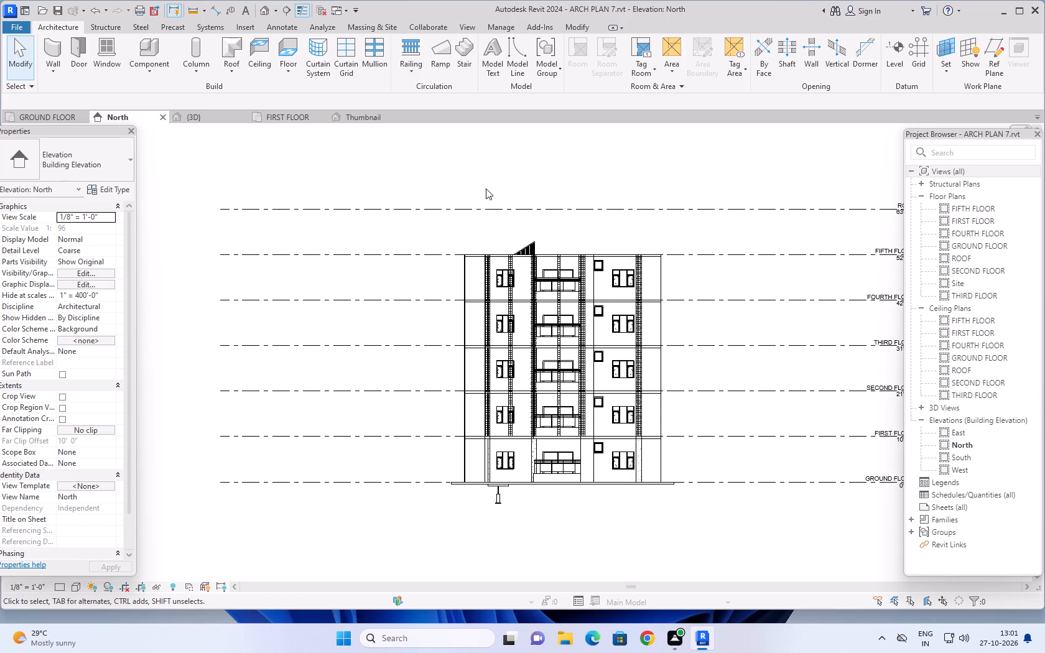
pyautogui.scroll(-3, 496, 346)
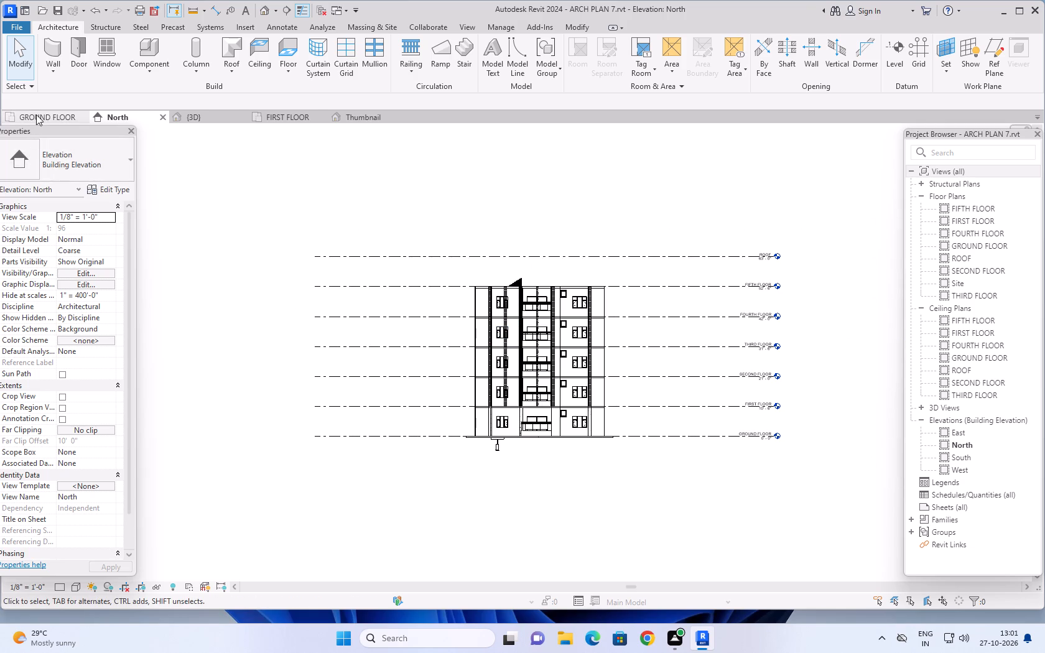
pyautogui.click(36, 114)
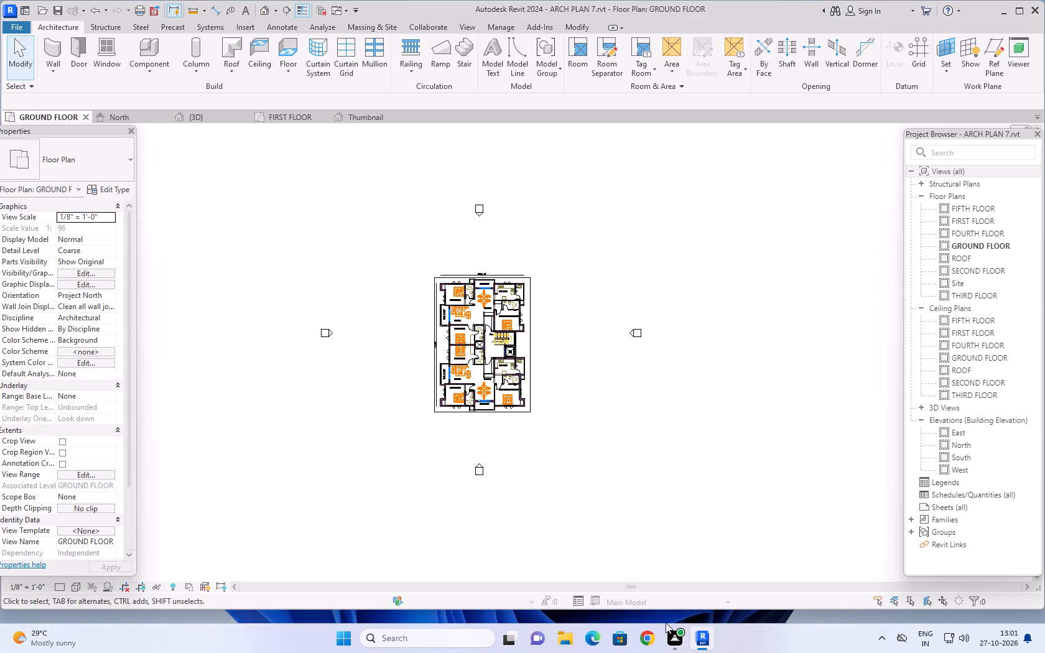
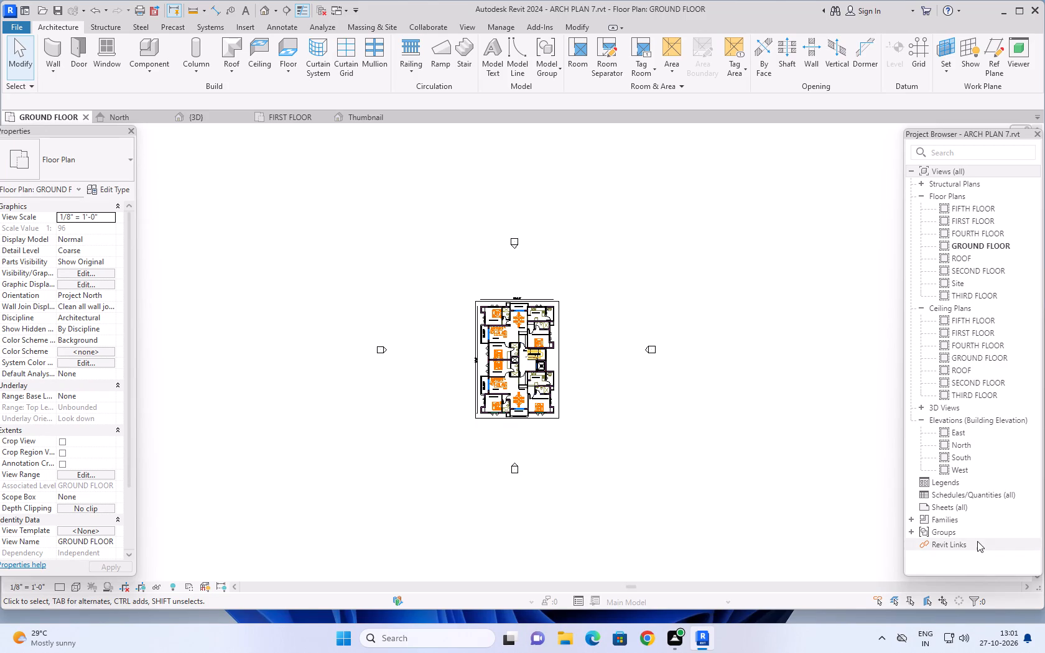
# Draw a freehand 6" basic wall about 79'-5" long at 48 degrees in the empty area east of the ground floor plan.
pyautogui.click(718, 300)
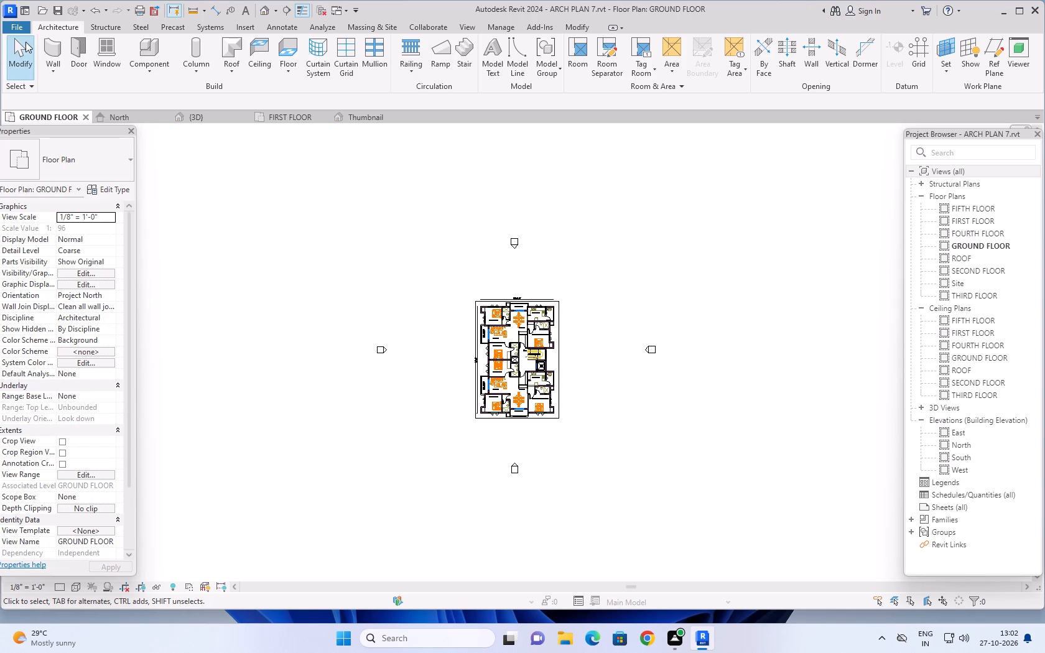
pyautogui.click(50, 50)
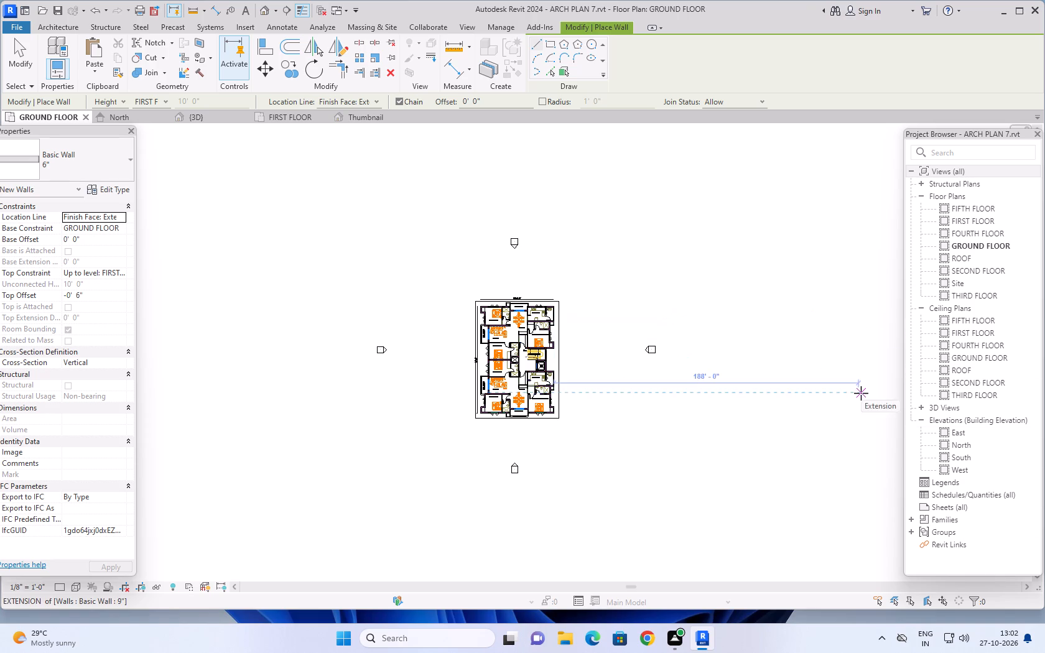
pyautogui.click(691, 239)
pyautogui.click(777, 334)
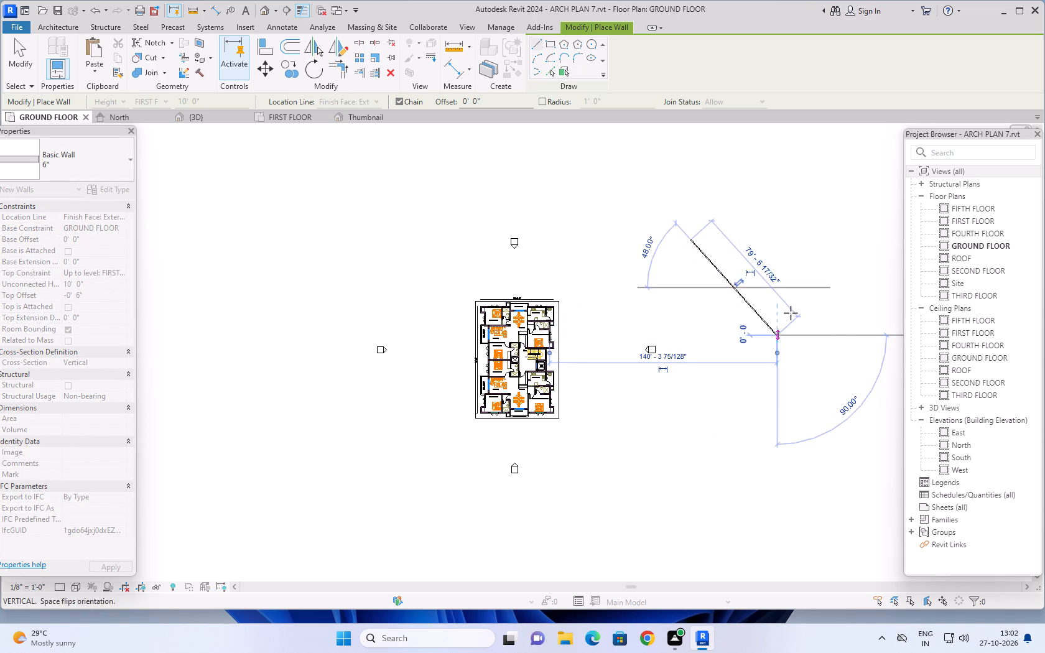
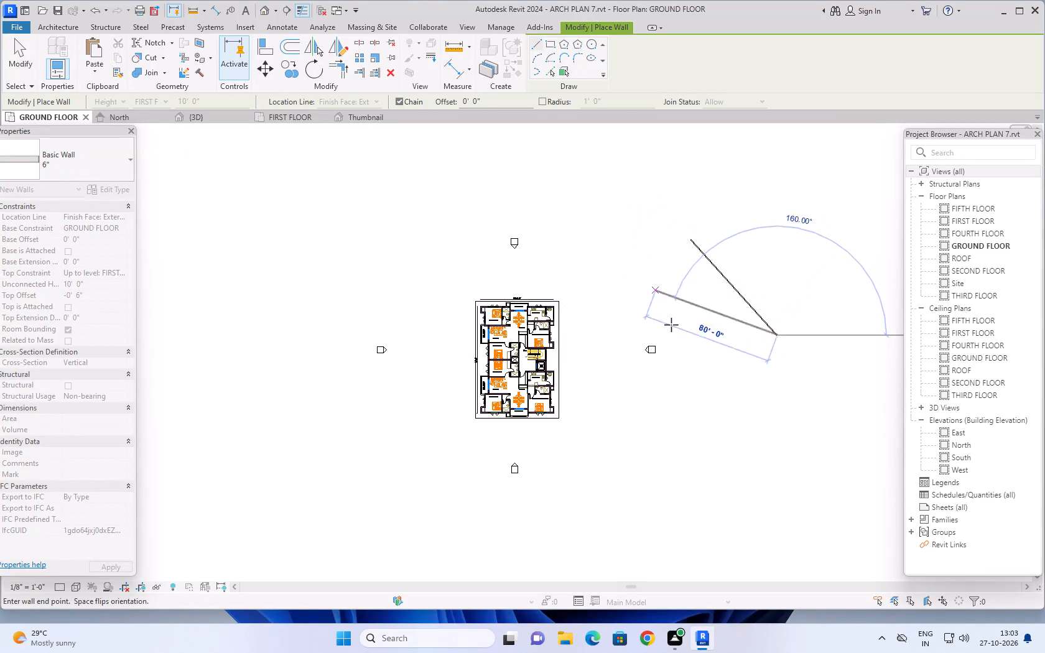
# Add a connected 6" basic wall segment about 64'-0" long at 122 degrees, running southwest from the first freehand wall's southeast end.
pyautogui.click(724, 422)
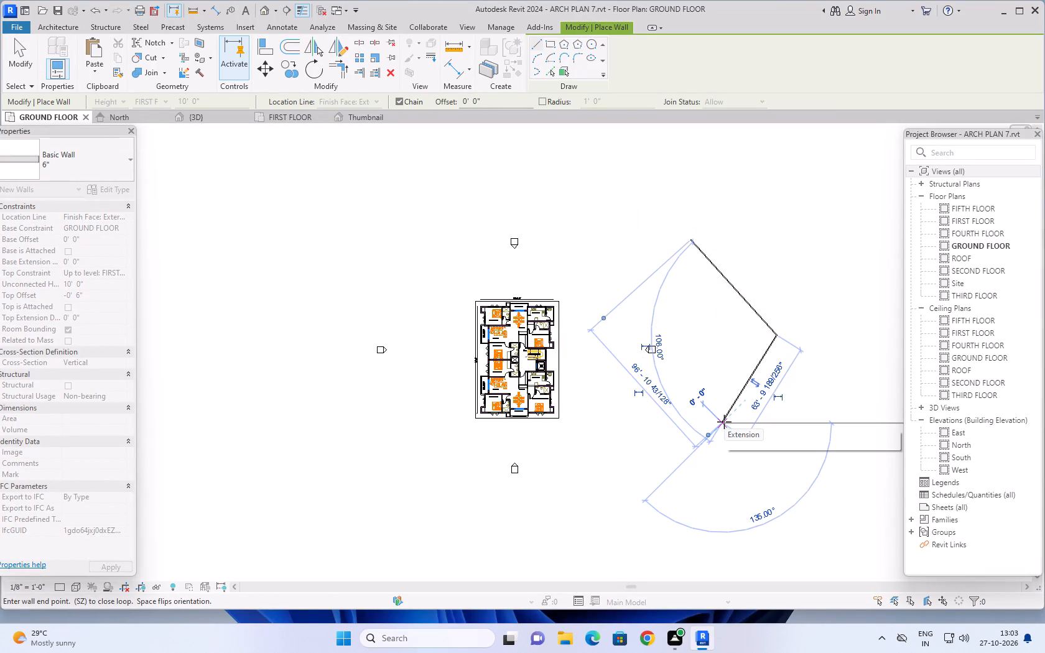
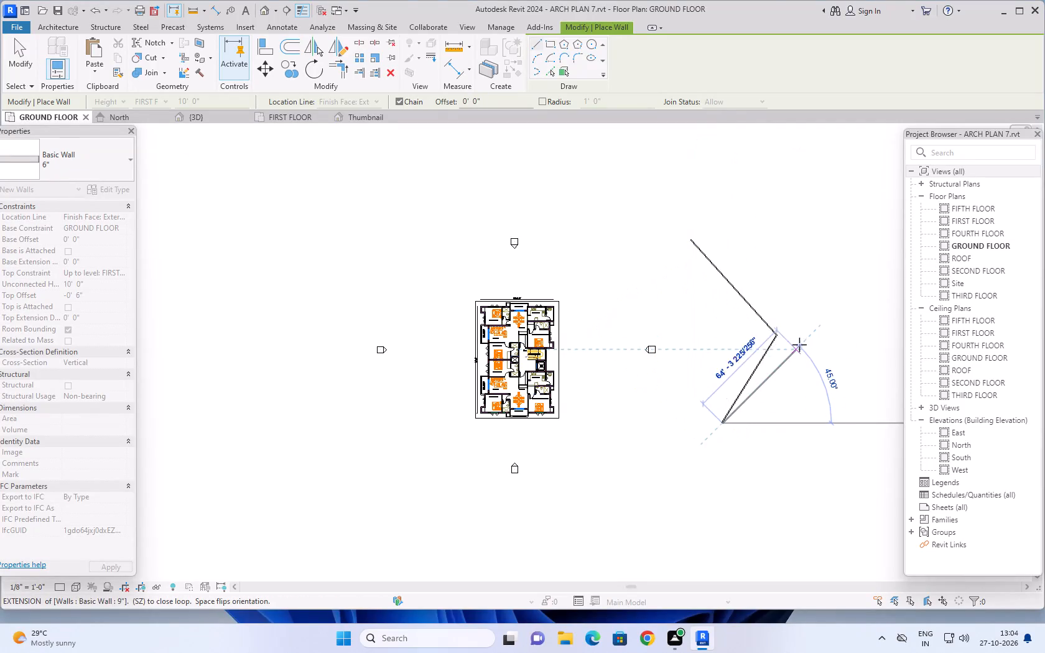
# Add a connected 6" basic wall segment about 120'-0" long at 68 degrees, running northeast from the previous segment's southwest end.
pyautogui.click(796, 244)
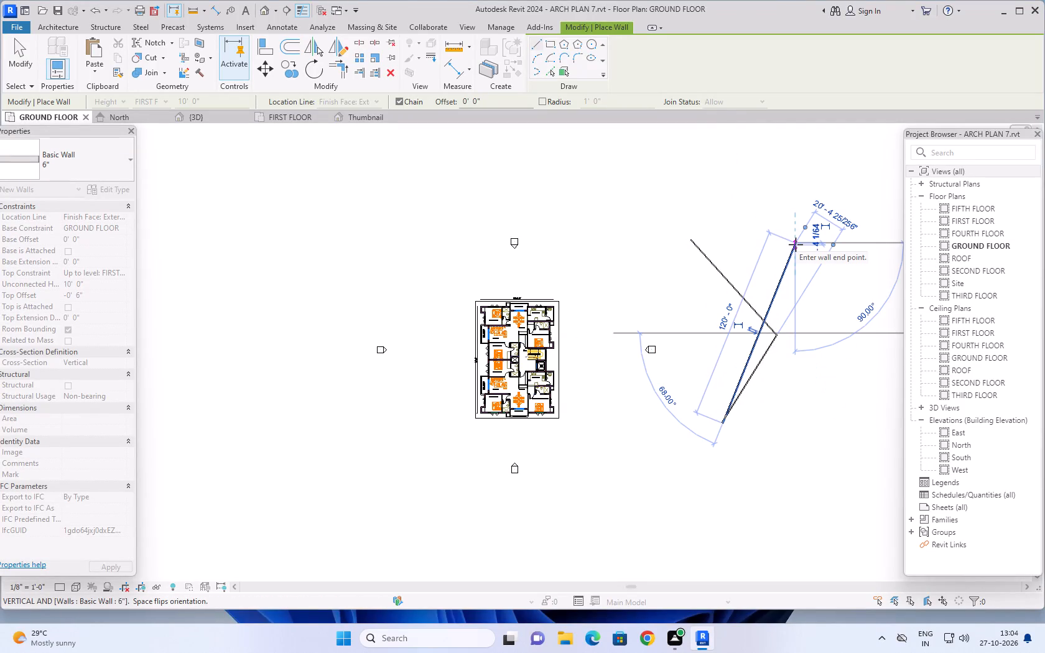
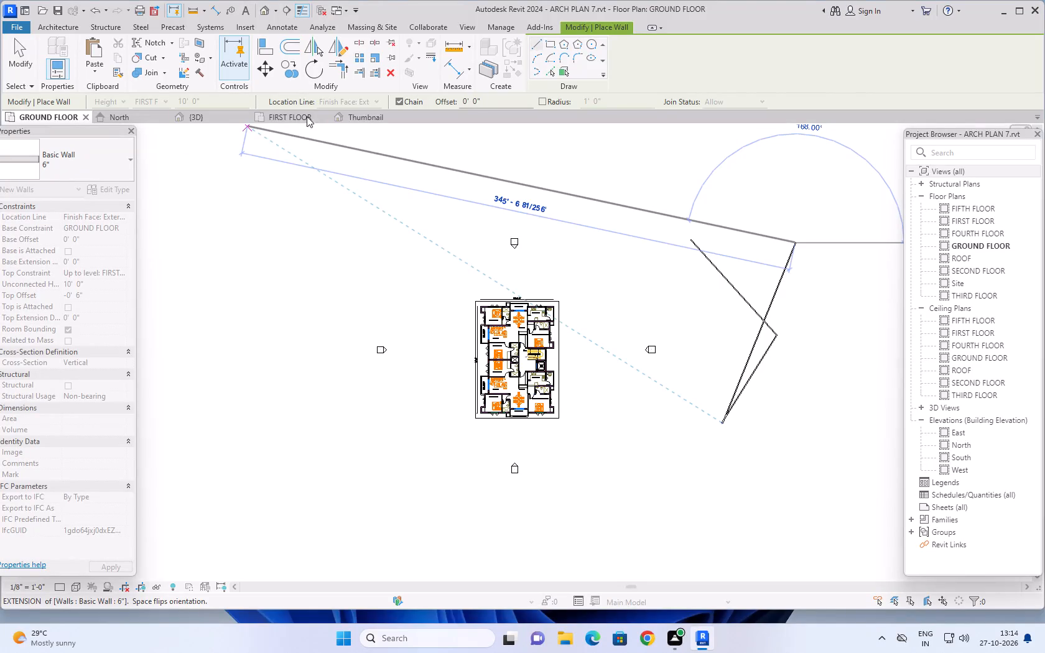
# Add a connected 6" basic wall segment about 168'-0" long at 81 degrees, running south-southwest from the previous segment's northeast end.
pyautogui.click(752, 513)
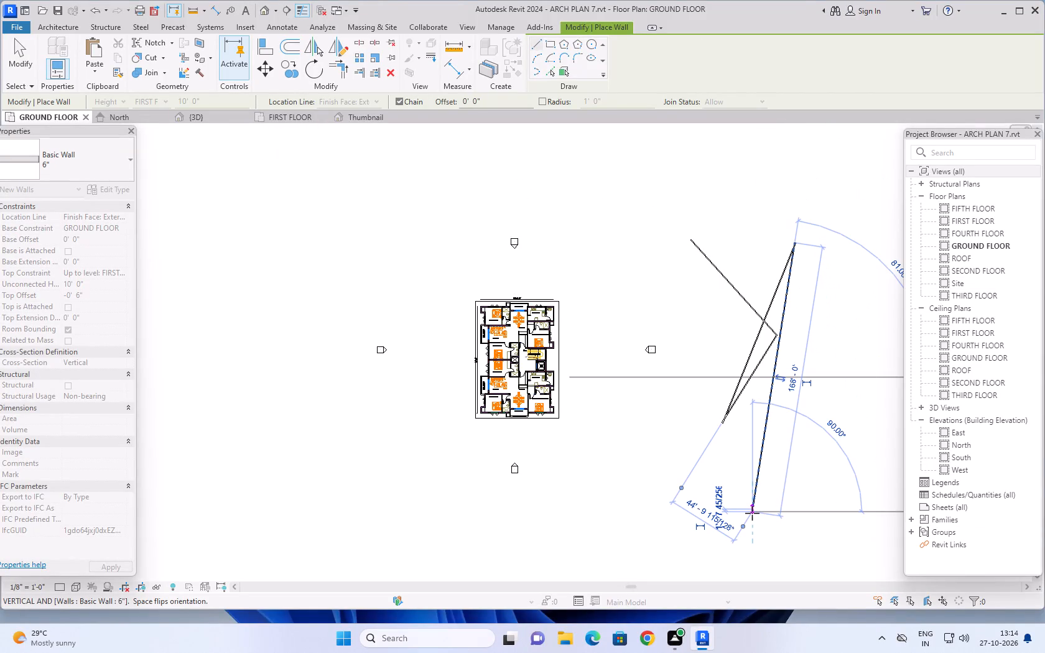
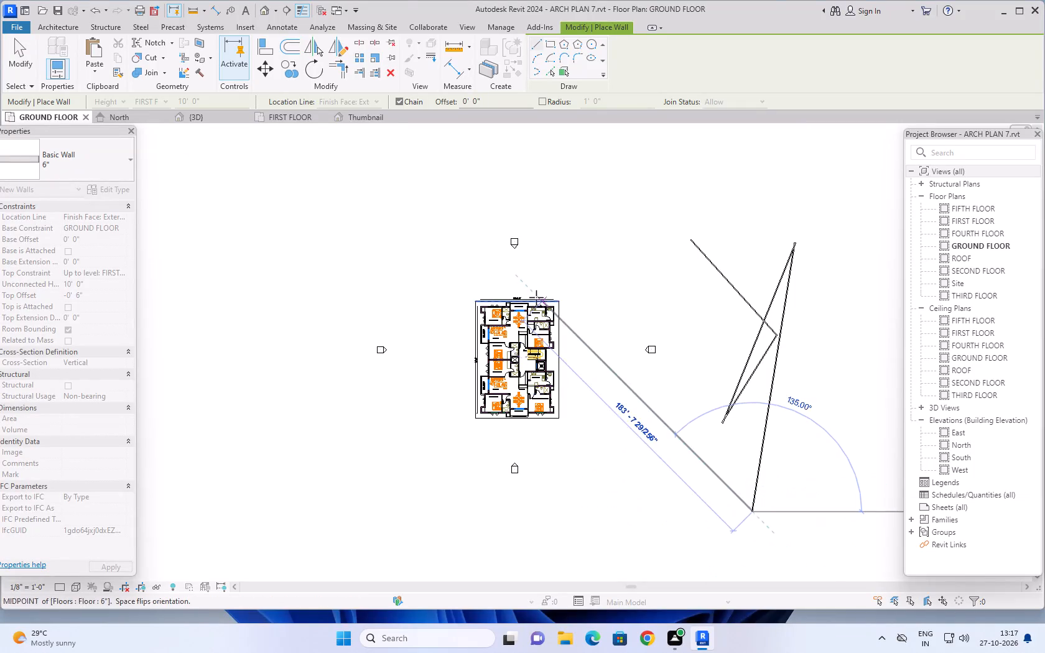
# Add a connected 6" basic wall segment running north-northwest from the last segment's south end to near the zigzag's lower west corner.
pyautogui.click(722, 400)
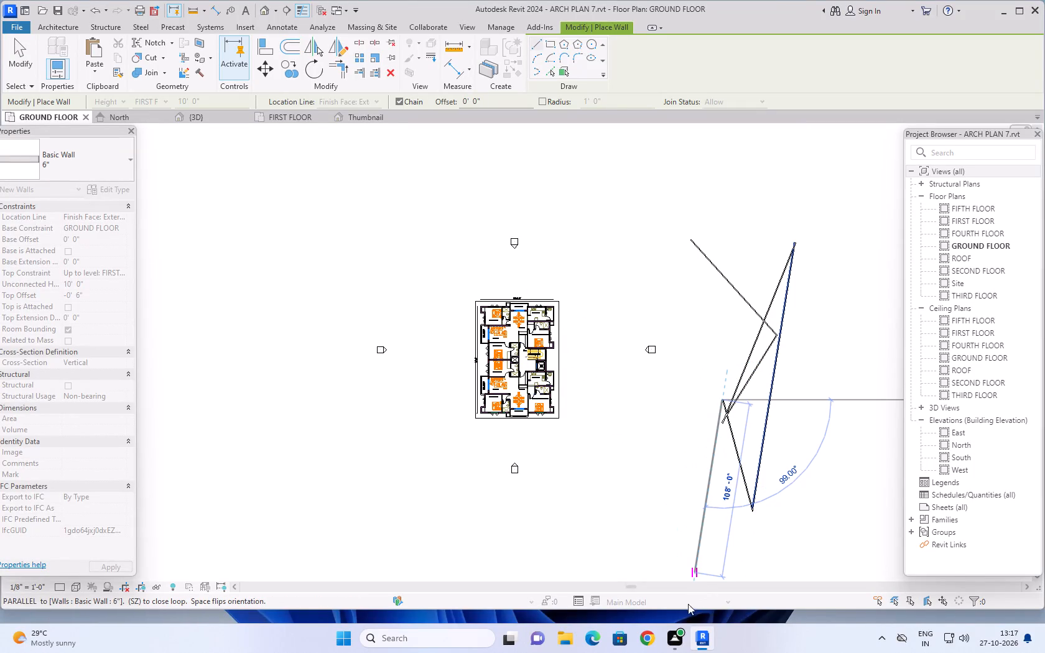
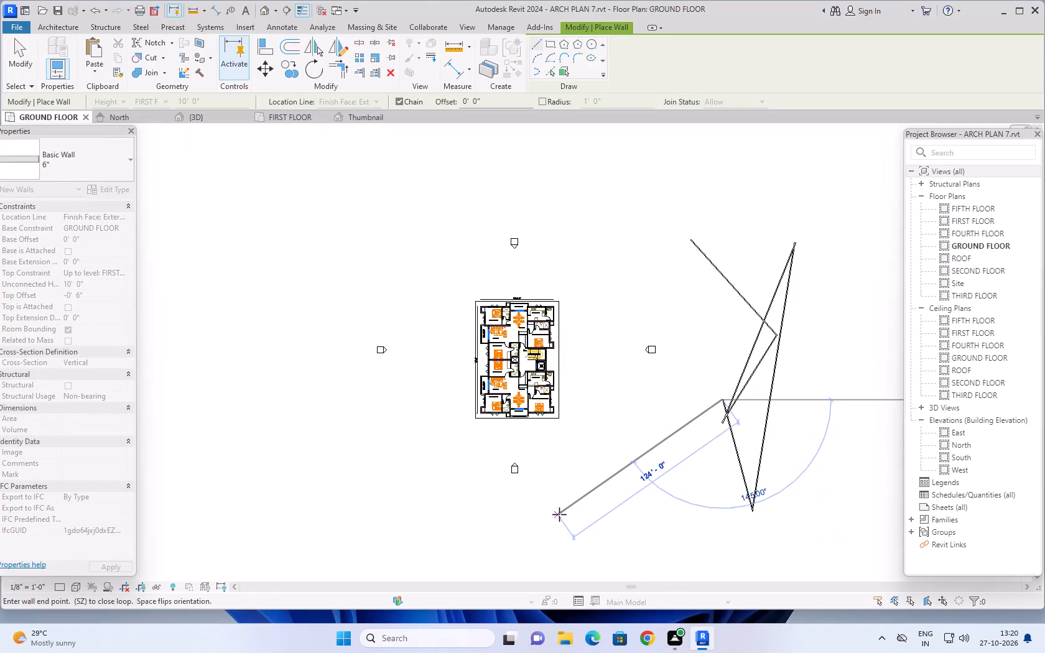
# Add a connected 6" basic wall segment about 124' 4" long, running southwest from the last segment's north end to a point southeast of the building plan.
pyautogui.click(560, 516)
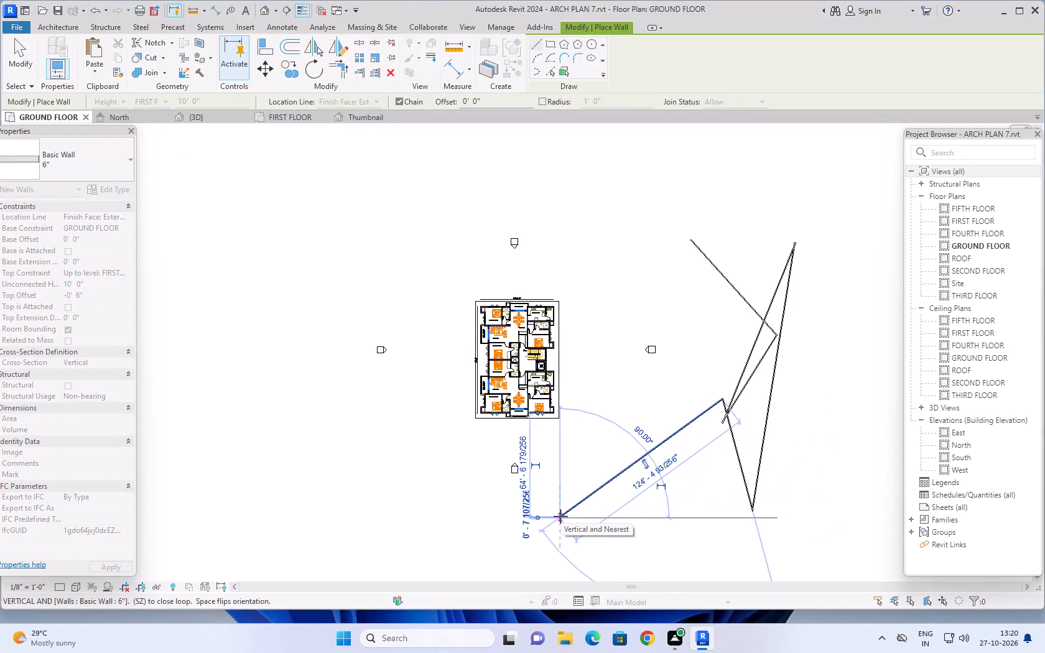
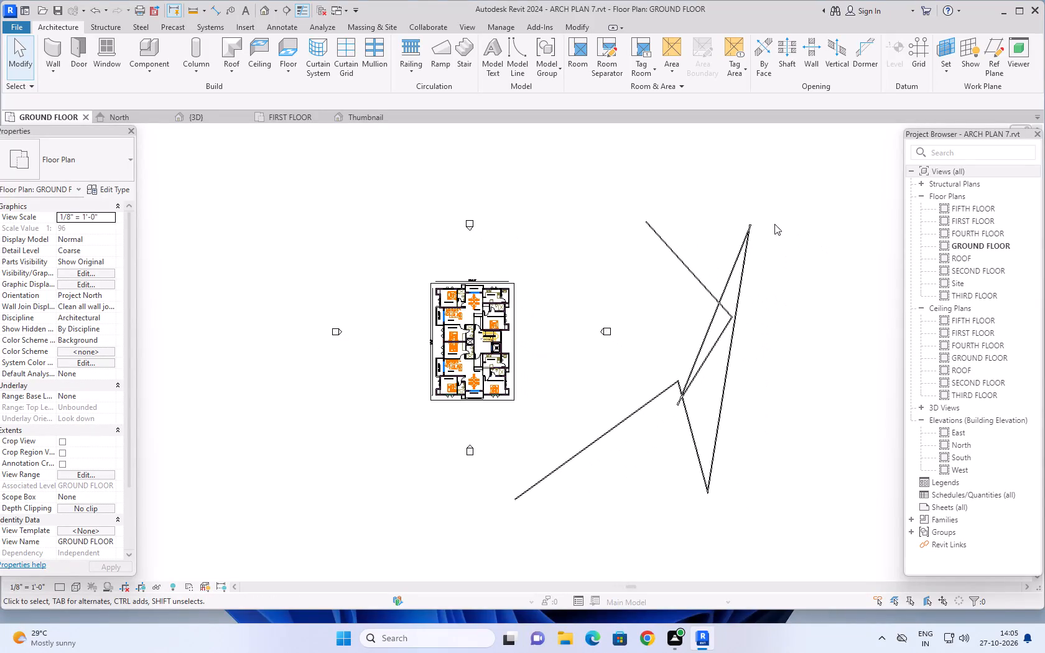
# Delete all six connected 6" basic wall segments drawn beside the building on the ground floor plan.
pyautogui.moveTo(789, 198); pyautogui.dragTo(660, 444)
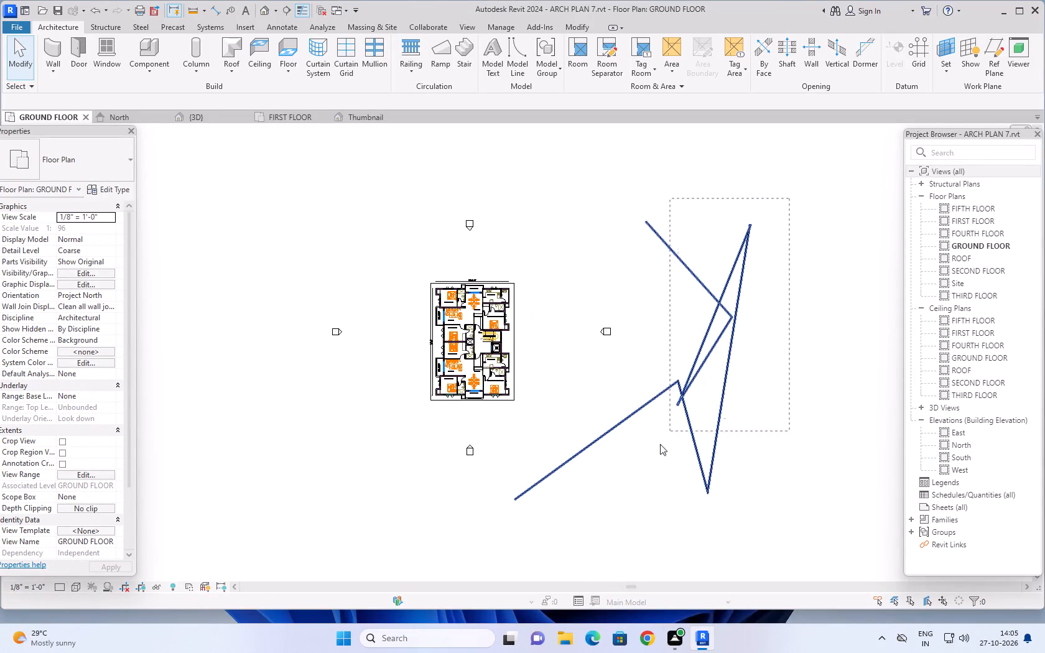
pyautogui.moveTo(660, 444); pyautogui.dragTo(648, 467)
pyautogui.press('Delete')
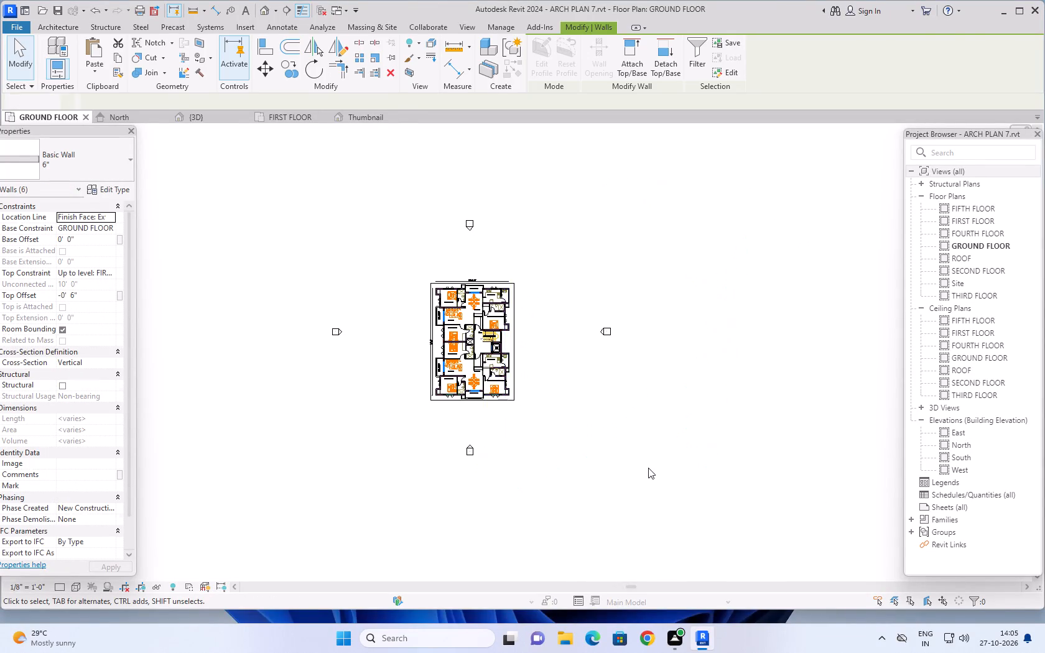
pyautogui.scroll(-3, 652, 467)
pyautogui.moveTo(666, 467); pyautogui.dragTo(666, 450, button='middle')
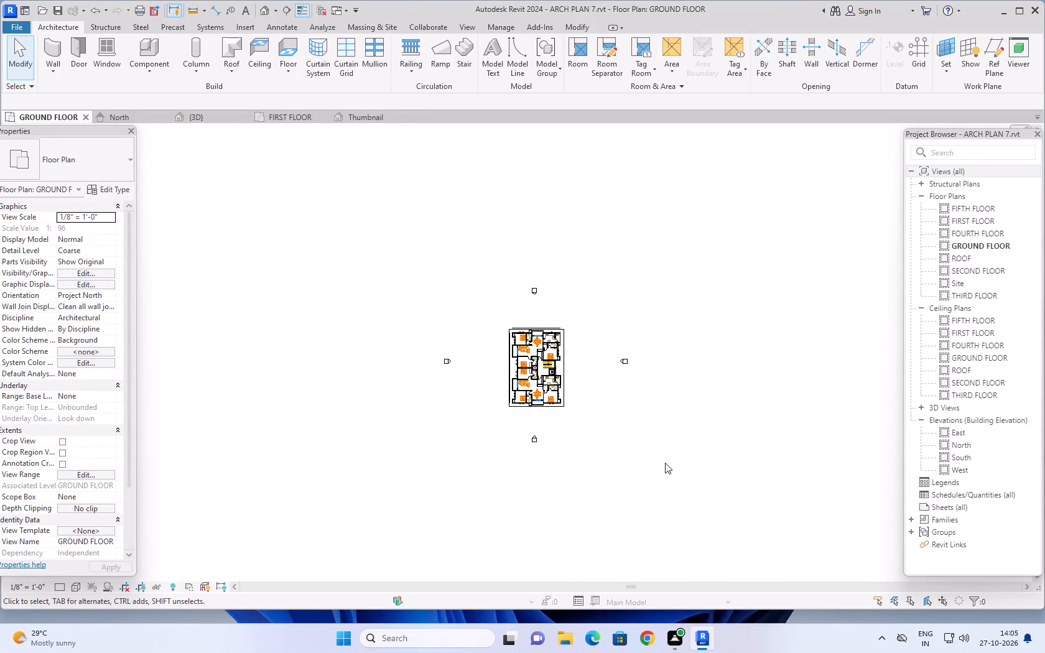
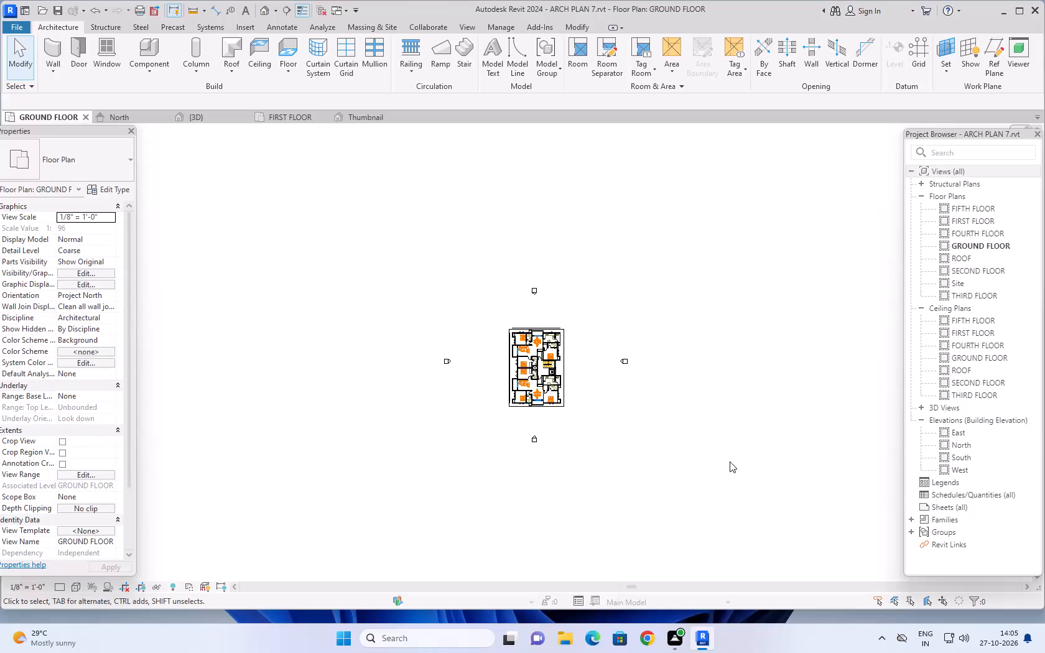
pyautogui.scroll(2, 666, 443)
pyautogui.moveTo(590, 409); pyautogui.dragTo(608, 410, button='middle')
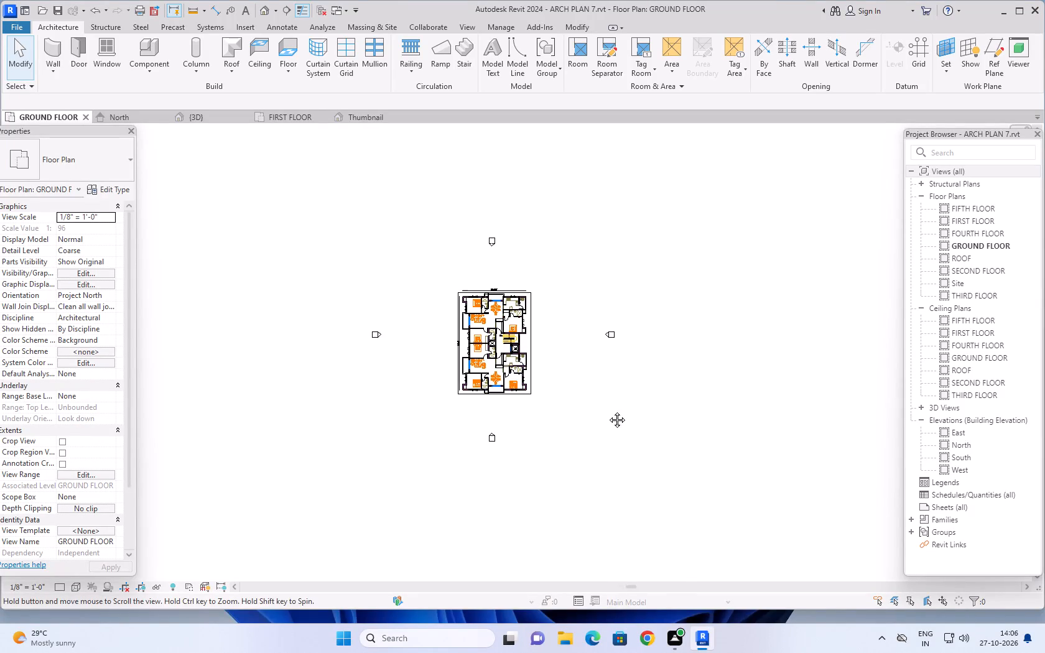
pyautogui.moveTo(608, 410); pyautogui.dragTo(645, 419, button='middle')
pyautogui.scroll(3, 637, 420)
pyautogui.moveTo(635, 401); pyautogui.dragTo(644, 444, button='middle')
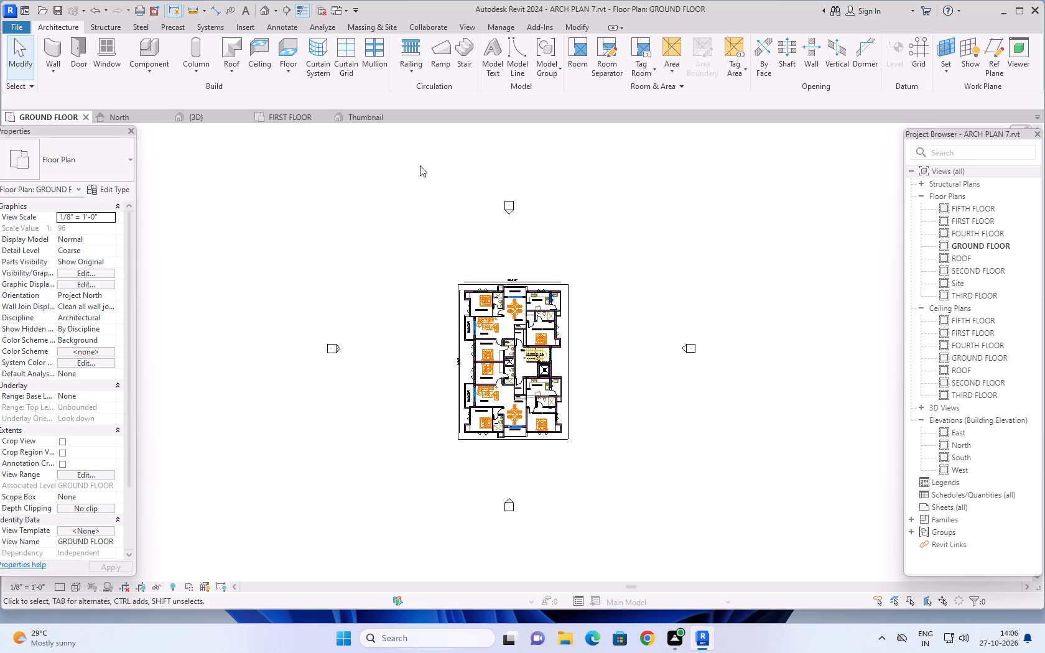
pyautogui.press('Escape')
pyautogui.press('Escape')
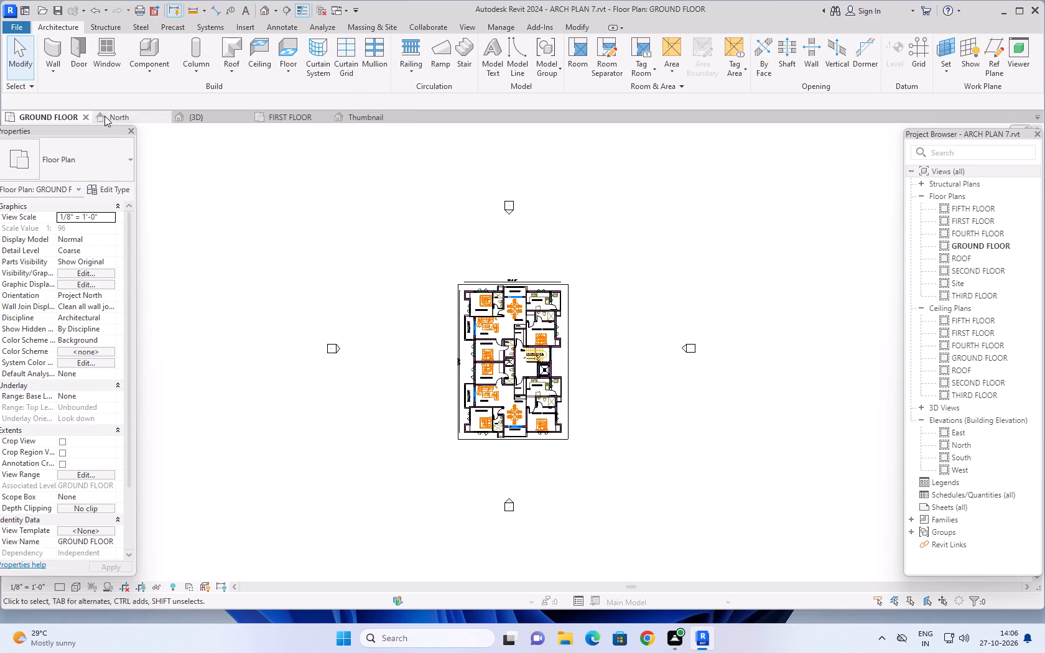
# Examine the building's exterior from several sides in the {3D} view.
pyautogui.click(197, 111)
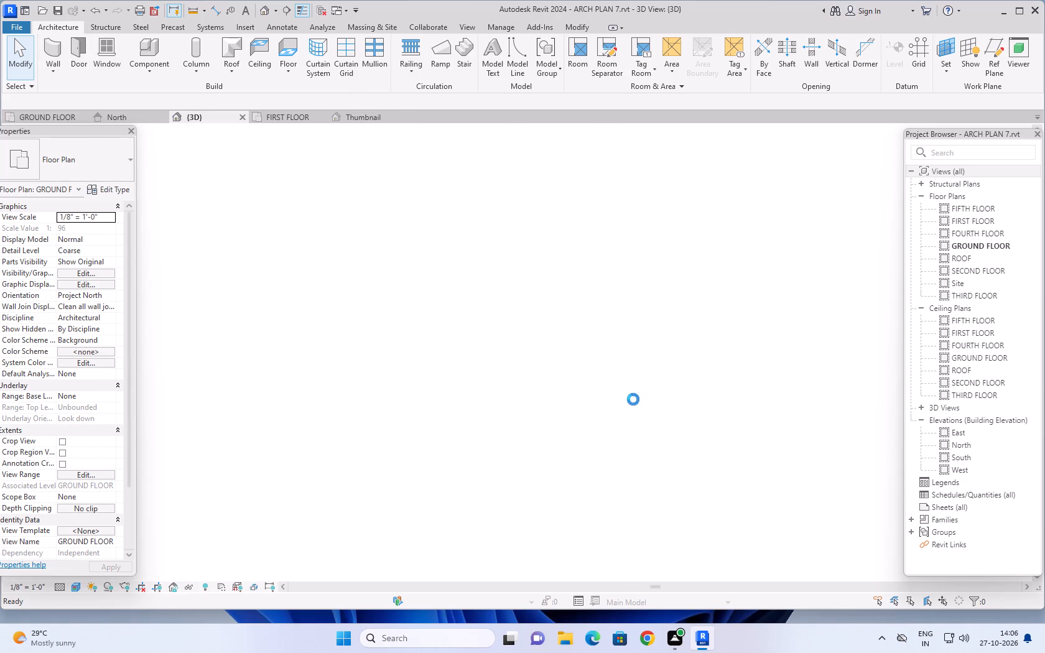
pyautogui.moveTo(742, 519); pyautogui.dragTo(701, 493, button='middle')
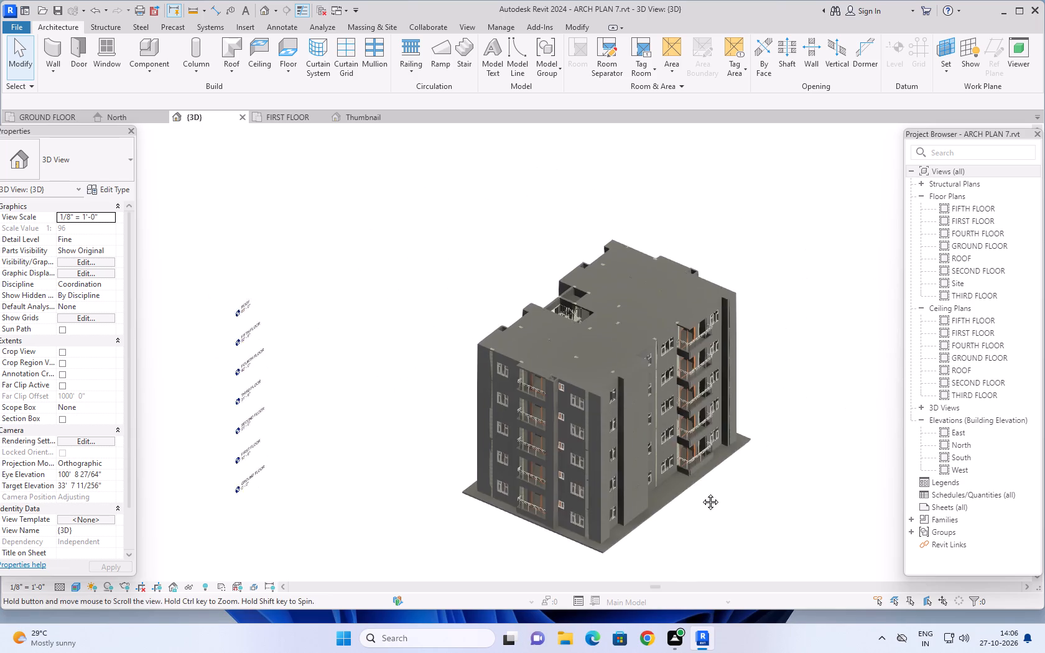
pyautogui.moveTo(701, 493); pyautogui.dragTo(700, 492, button='middle')
pyautogui.keyDown('shift'); pyautogui.moveTo(736, 492); pyautogui.dragTo(548, 348, button='middle'); pyautogui.keyUp('shift')
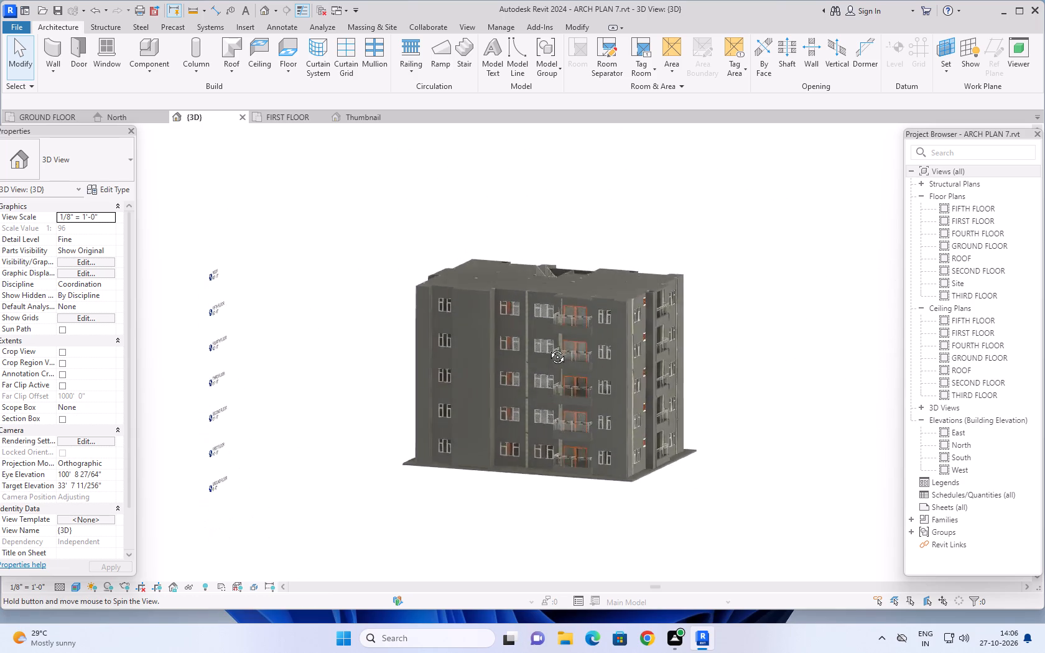
pyautogui.keyDown('shift'); pyautogui.moveTo(548, 348); pyautogui.dragTo(676, 382, button='middle'); pyautogui.keyUp('shift')
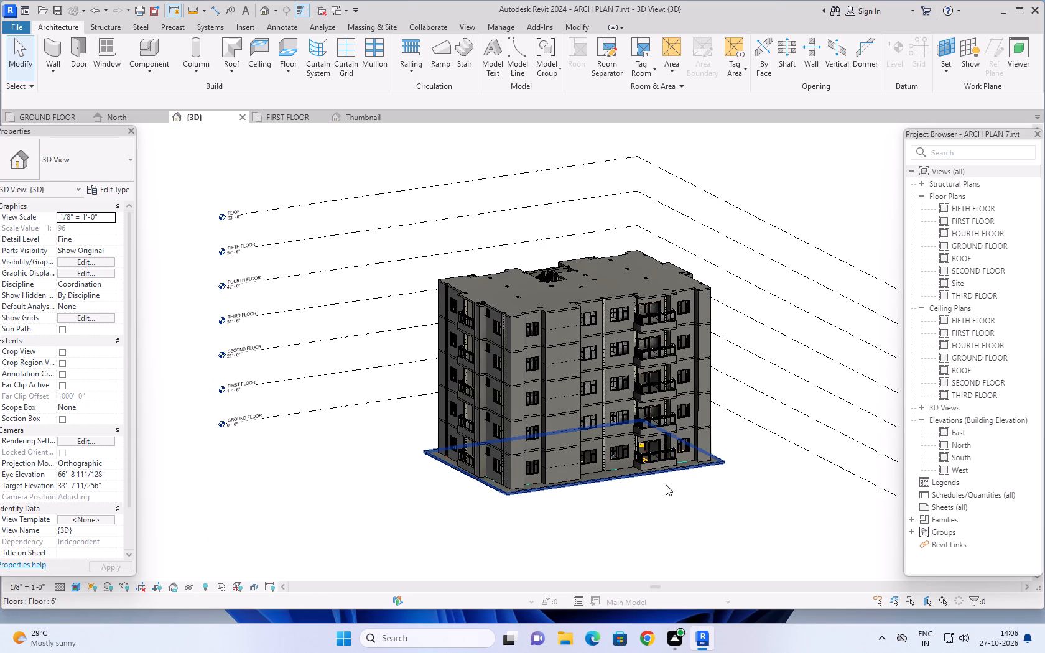
pyautogui.moveTo(700, 522); pyautogui.dragTo(620, 514, button='middle')
pyautogui.keyDown('shift'); pyautogui.moveTo(622, 513); pyautogui.dragTo(632, 509, button='middle'); pyautogui.keyUp('shift')
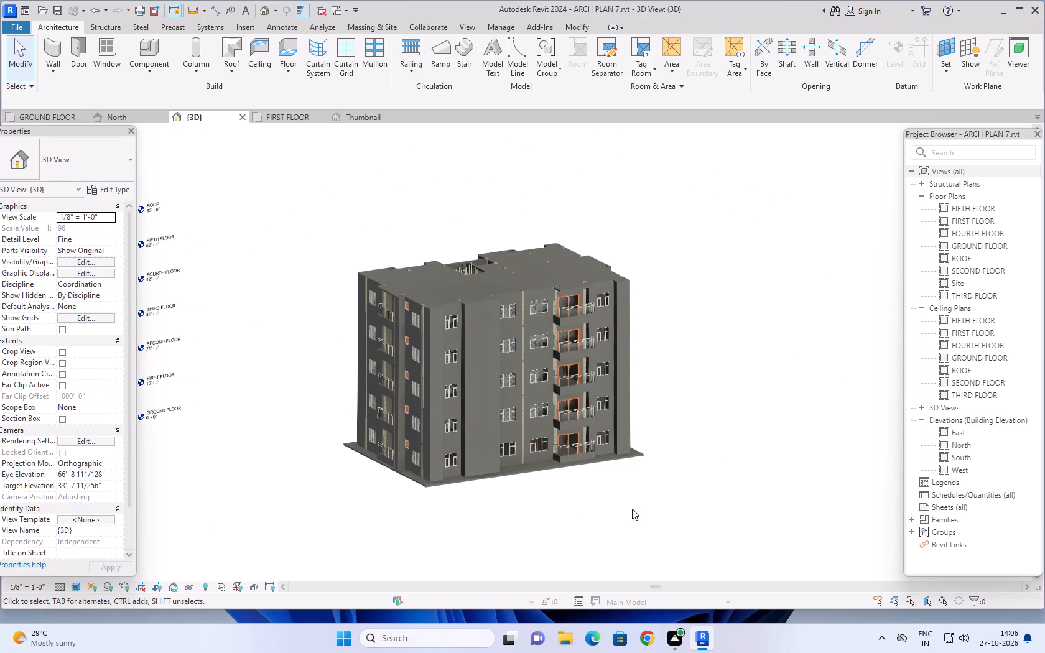
pyautogui.keyDown('shift'); pyautogui.moveTo(632, 509); pyautogui.dragTo(680, 487, button='middle'); pyautogui.keyUp('shift')
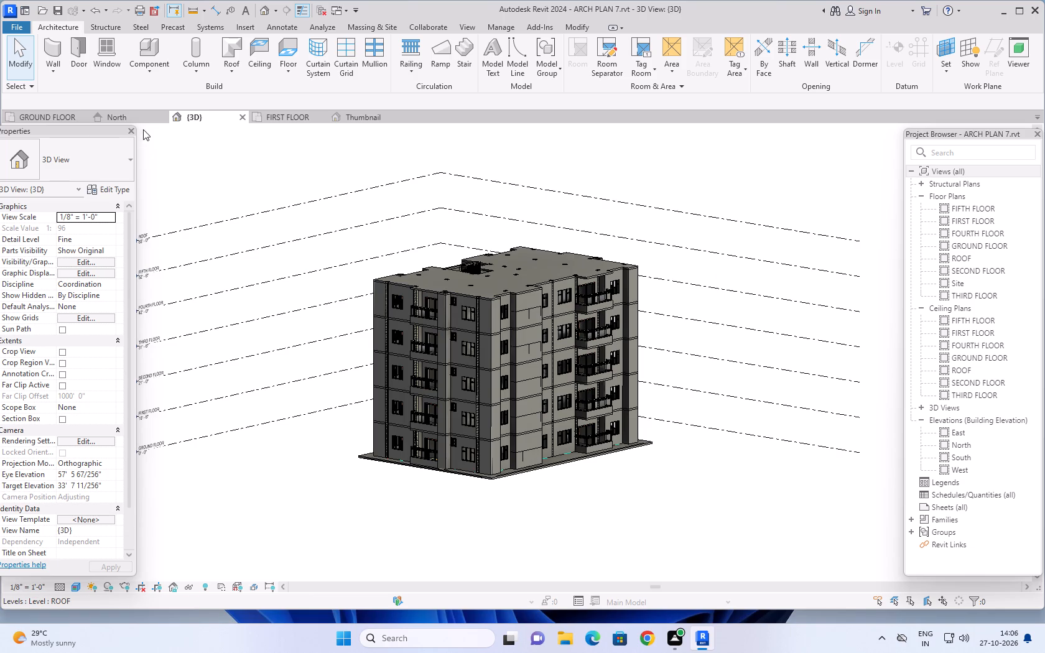
# Examine the North elevation, checking the facade and the column reinforcement across the floors from ground to roof level.
pyautogui.click(132, 116)
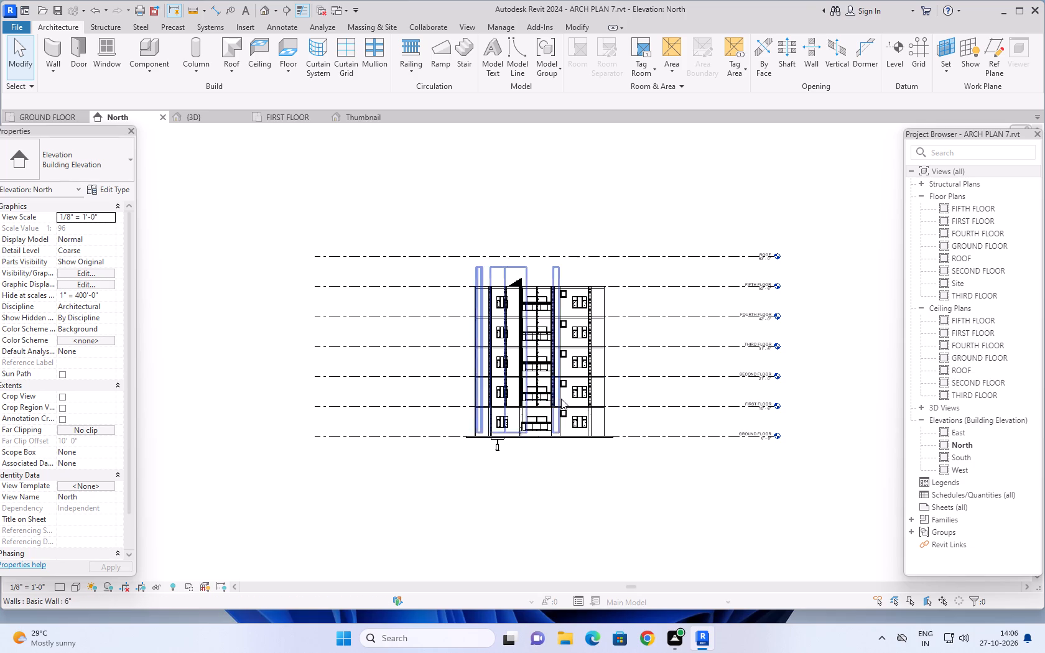
pyautogui.scroll(1, 564, 398)
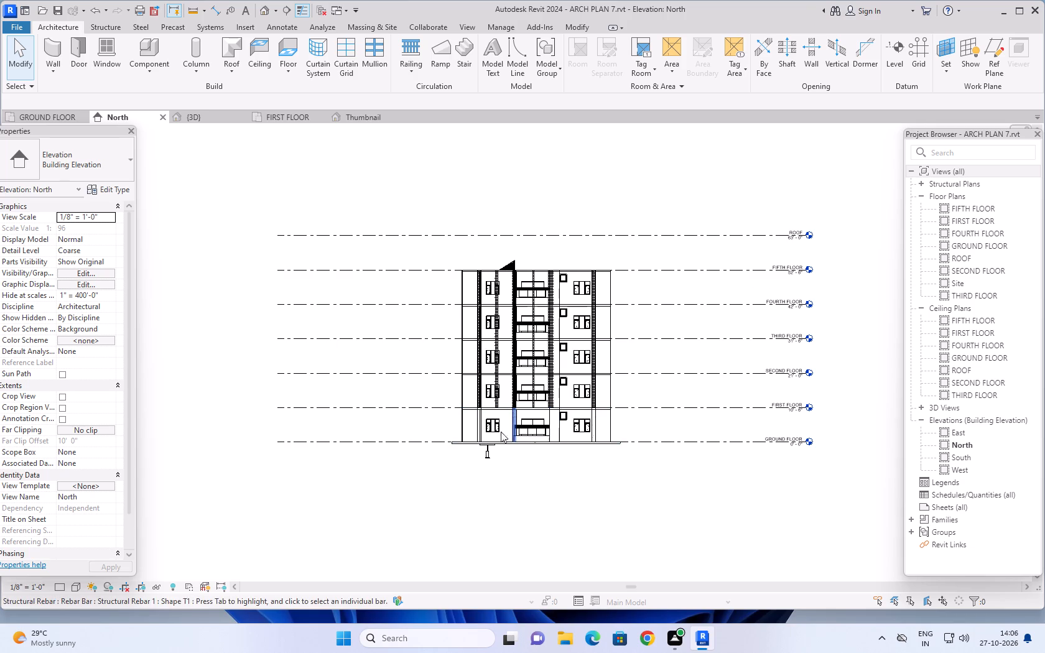
pyautogui.scroll(3, 542, 465)
pyautogui.moveTo(577, 462); pyautogui.dragTo(572, 489, button='middle')
pyautogui.scroll(1, 574, 489)
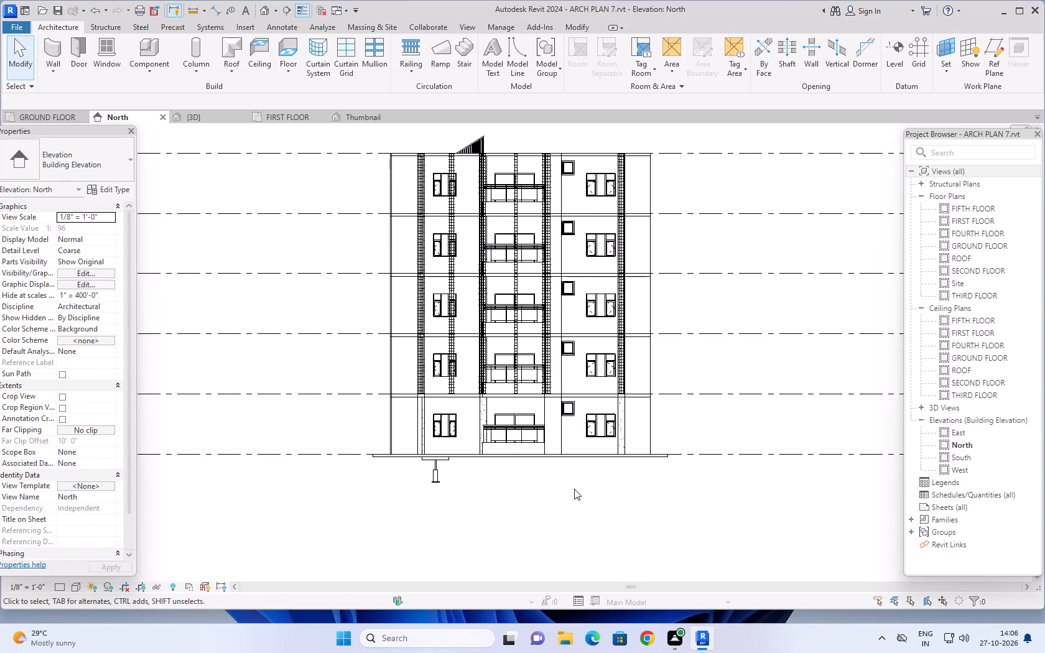
pyautogui.scroll(-4, 576, 488)
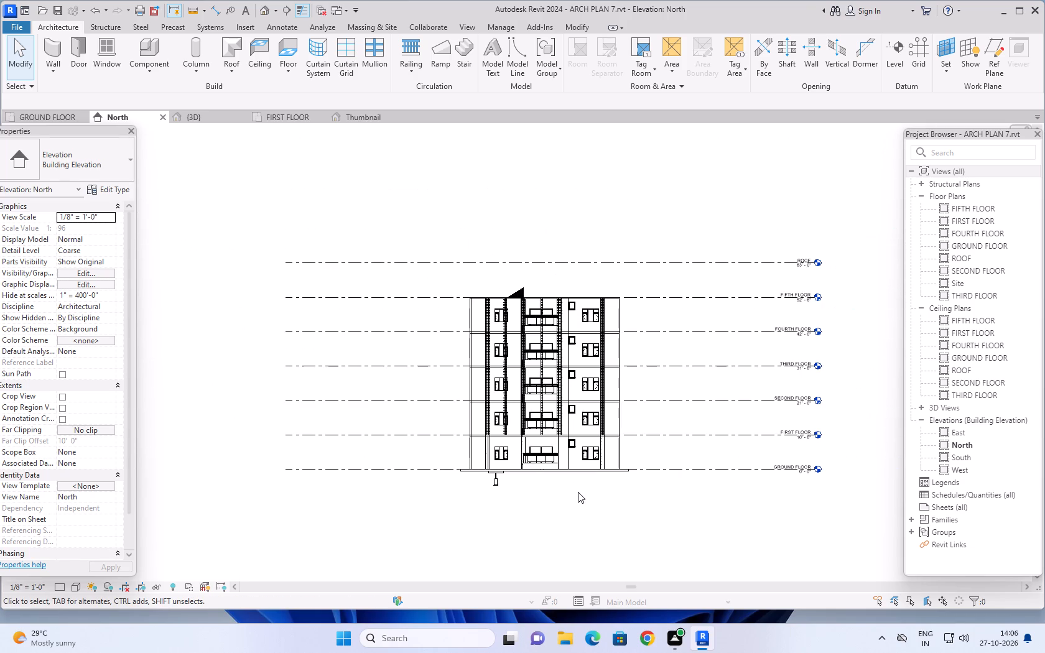
pyautogui.scroll(1, 585, 498)
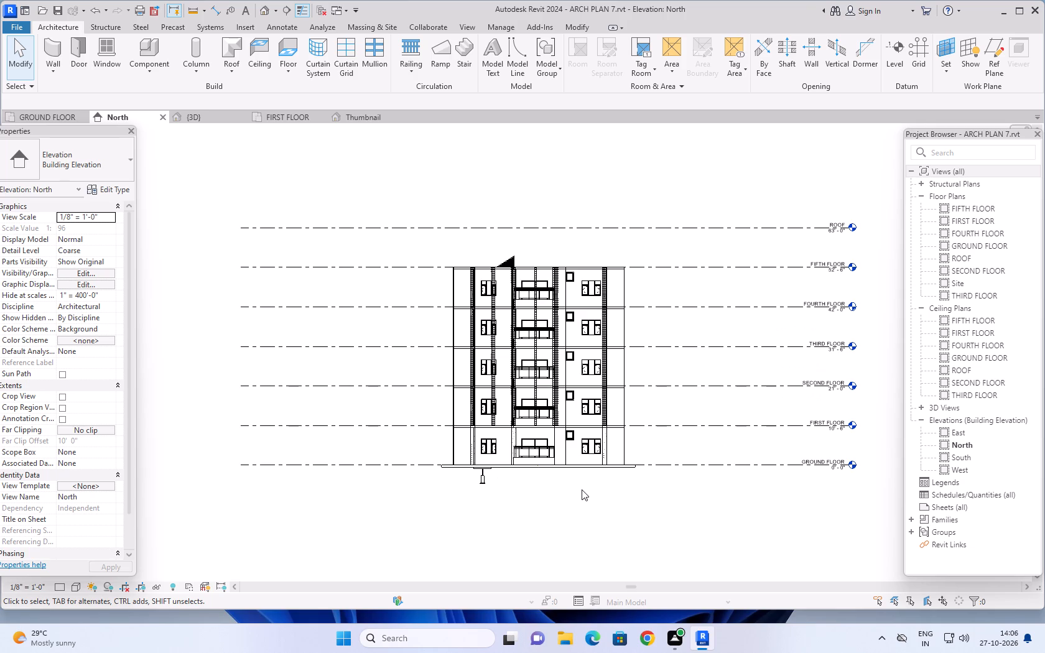
pyautogui.scroll(3, 572, 467)
pyautogui.moveTo(611, 512); pyautogui.dragTo(605, 498, button='middle')
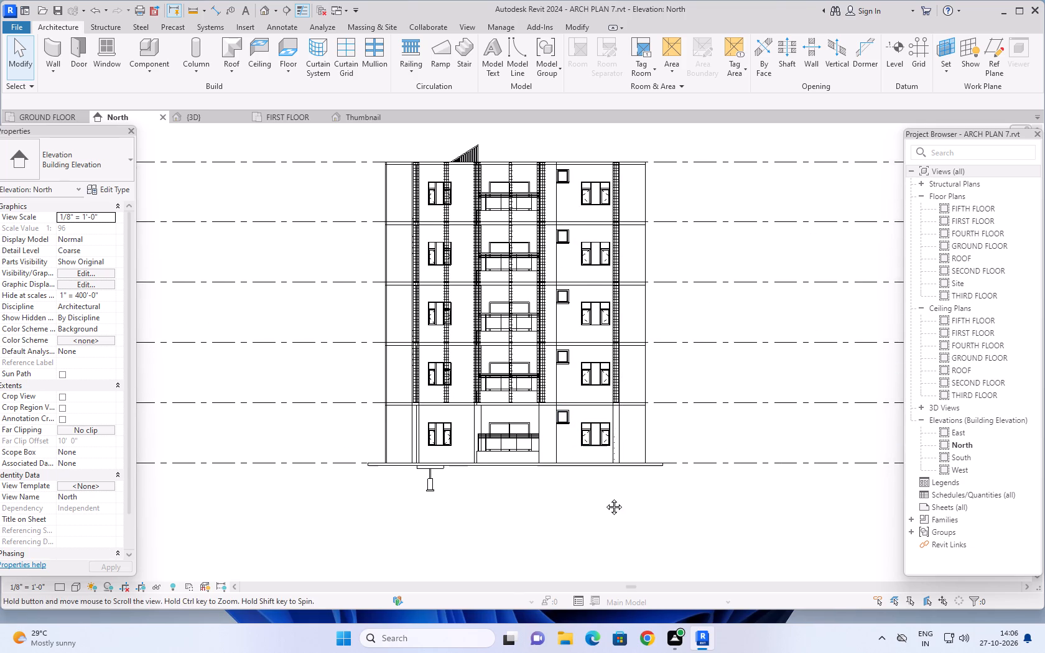
pyautogui.moveTo(605, 498); pyautogui.dragTo(605, 496, button='middle')
pyautogui.press('Escape')
pyautogui.press('Escape')
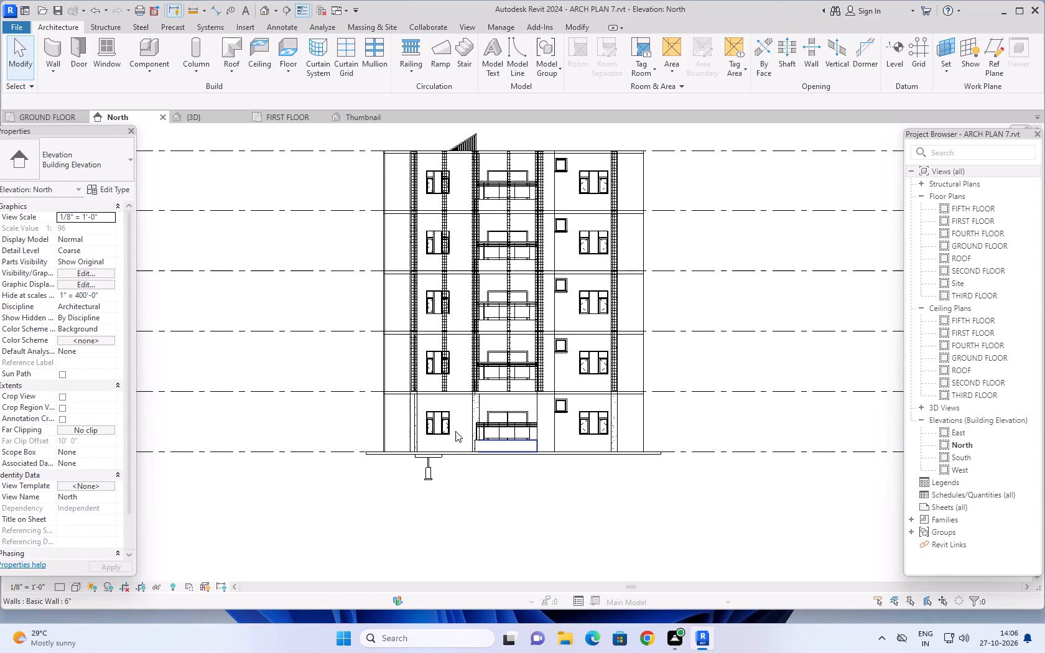
pyautogui.scroll(5, 441, 358)
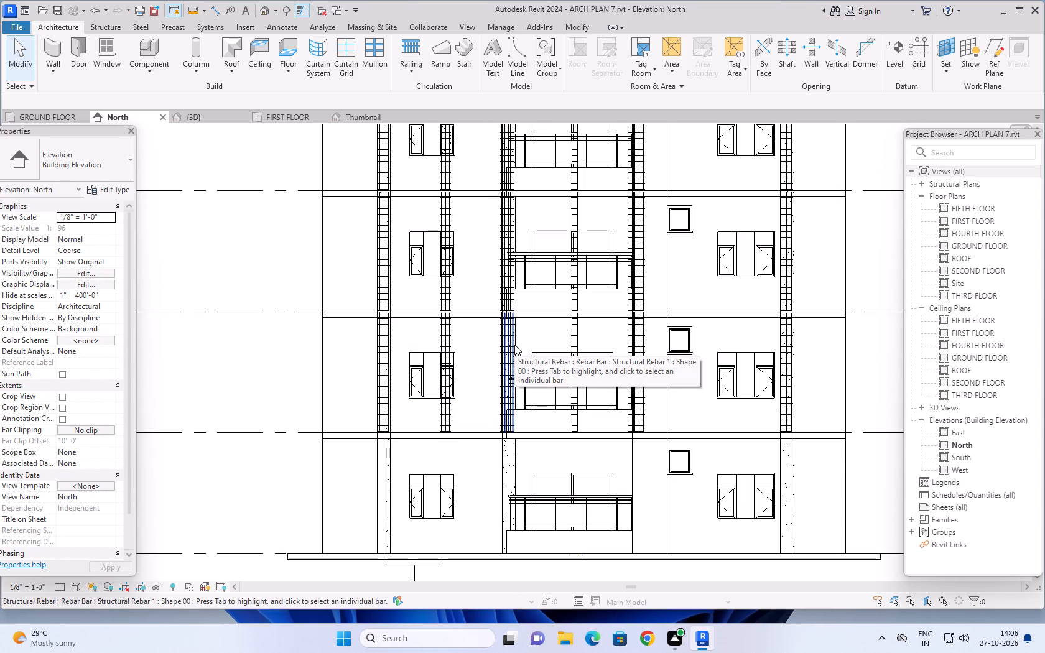
pyautogui.scroll(-7, 514, 345)
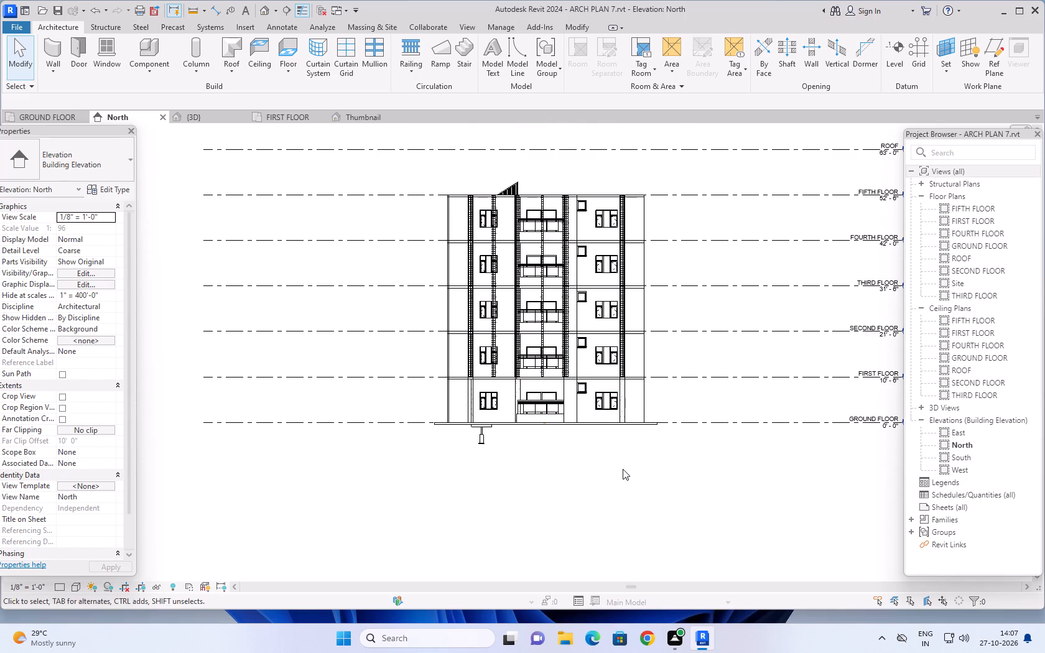
pyautogui.moveTo(623, 470); pyautogui.dragTo(613, 483, button='middle')
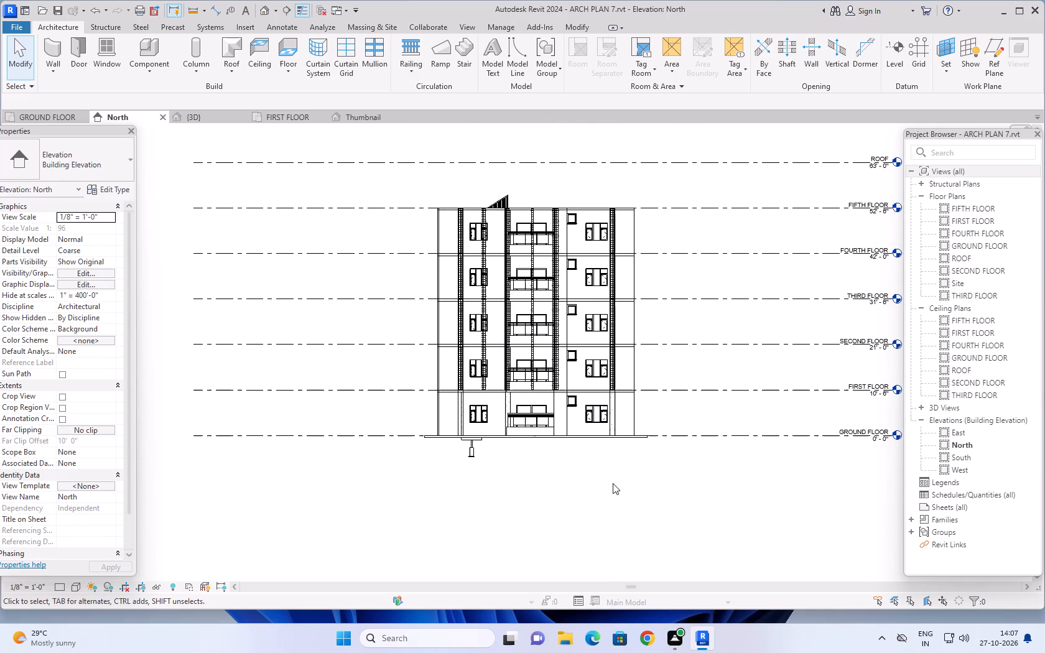
pyautogui.scroll(4, 442, 222)
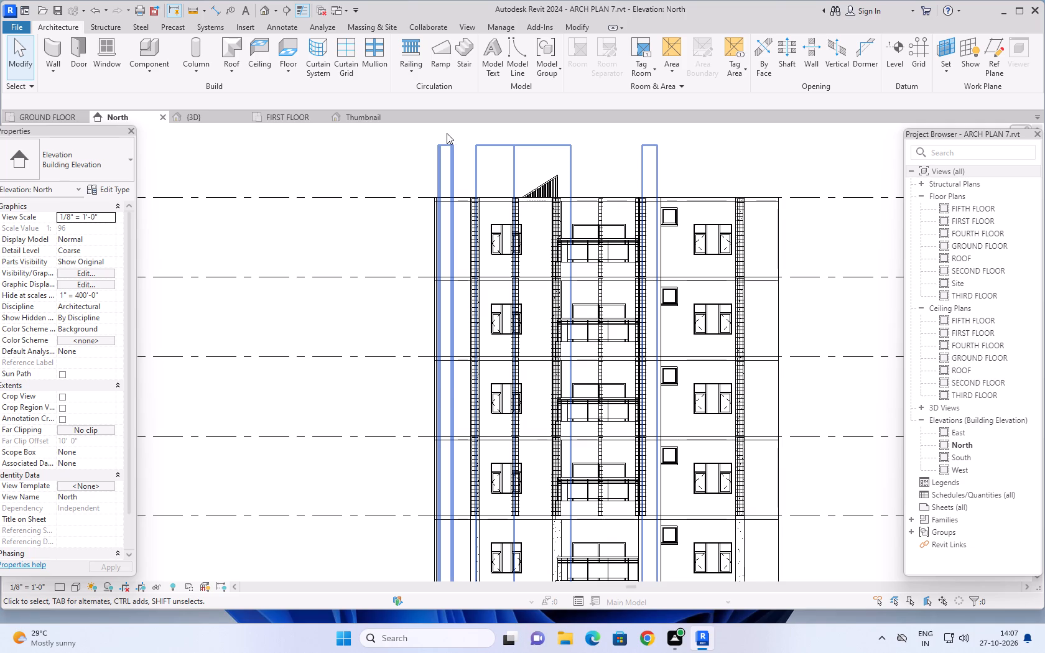
pyautogui.scroll(-4, 446, 133)
pyautogui.moveTo(467, 144); pyautogui.dragTo(466, 229, button='middle')
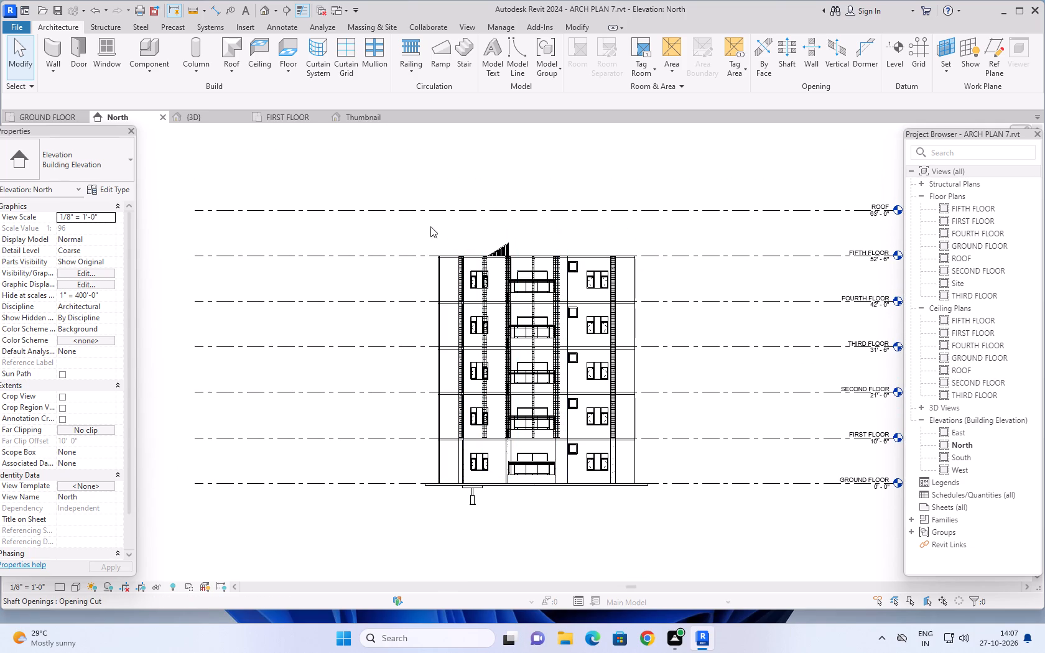
# Select the whole building in the North elevation and filter the selection to the Structural Rebar category only.
pyautogui.moveTo(379, 165); pyautogui.dragTo(691, 532)
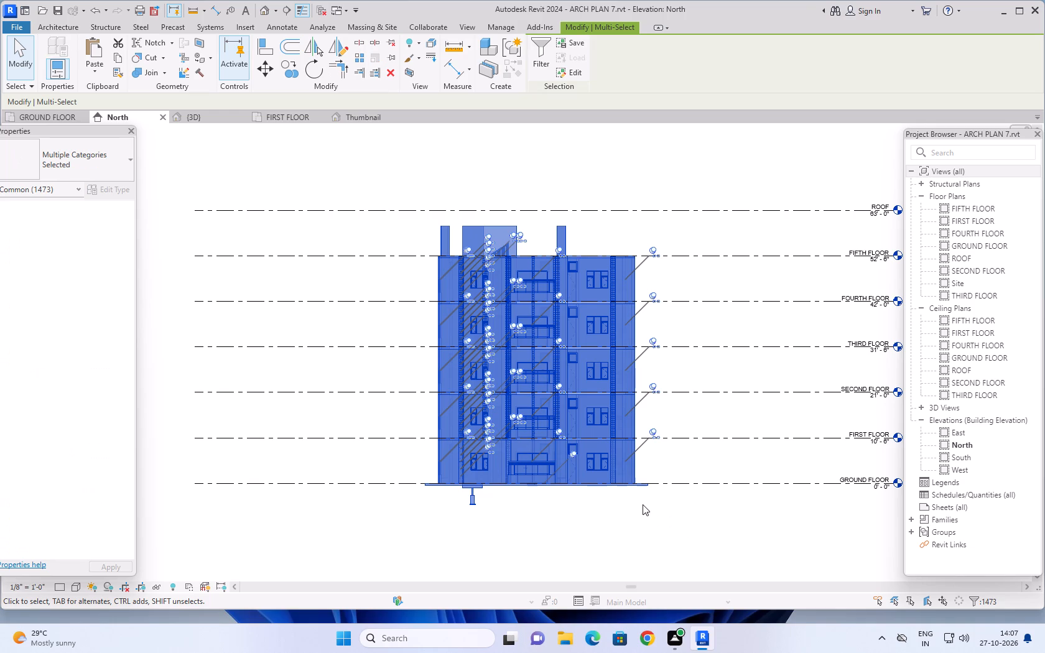
pyautogui.click(546, 49)
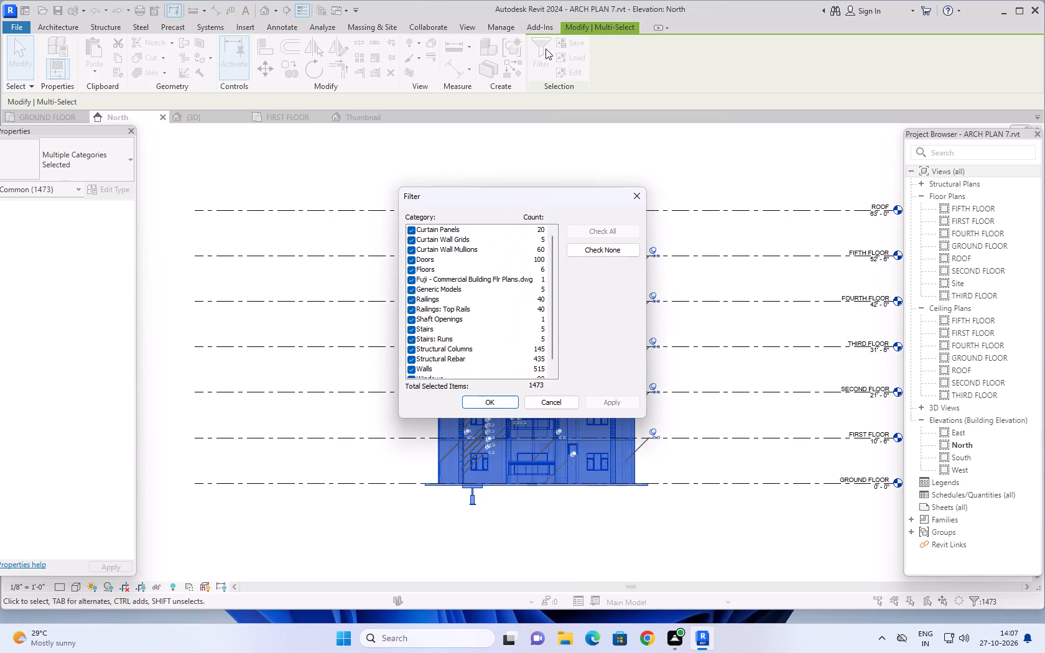
pyautogui.scroll(-6, 444, 307)
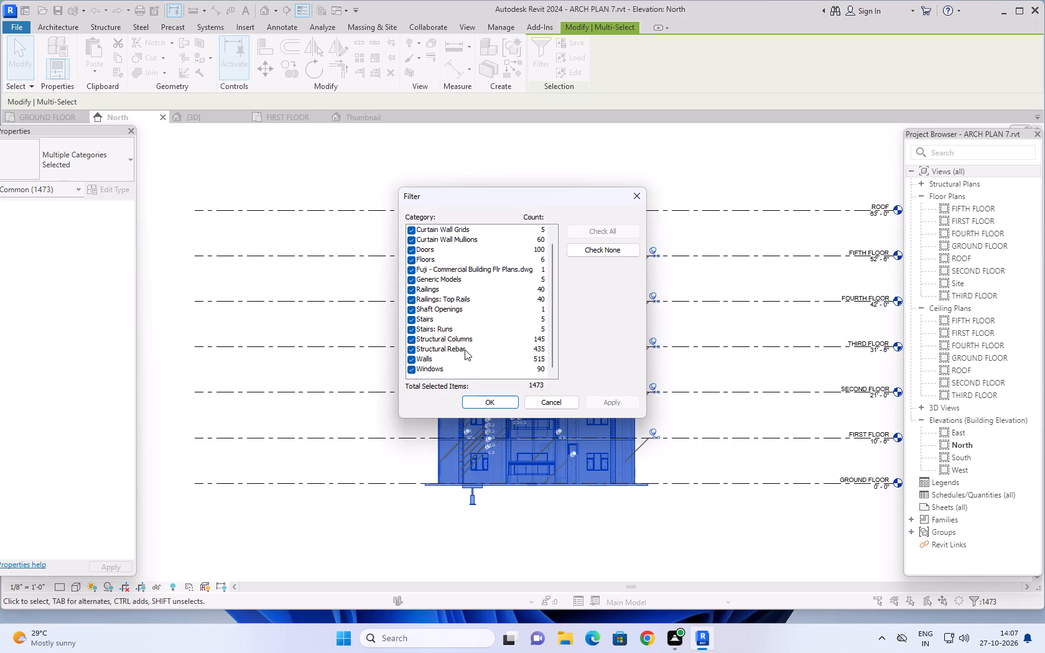
pyautogui.click(595, 250)
pyautogui.click(411, 349)
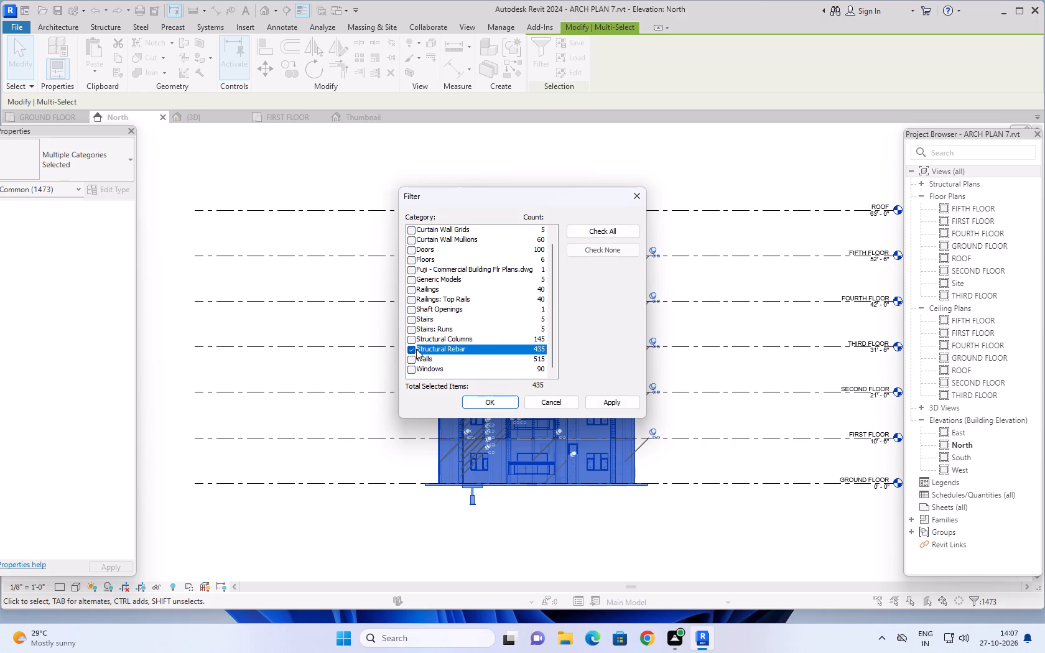
pyautogui.click(597, 401)
pyautogui.click(502, 402)
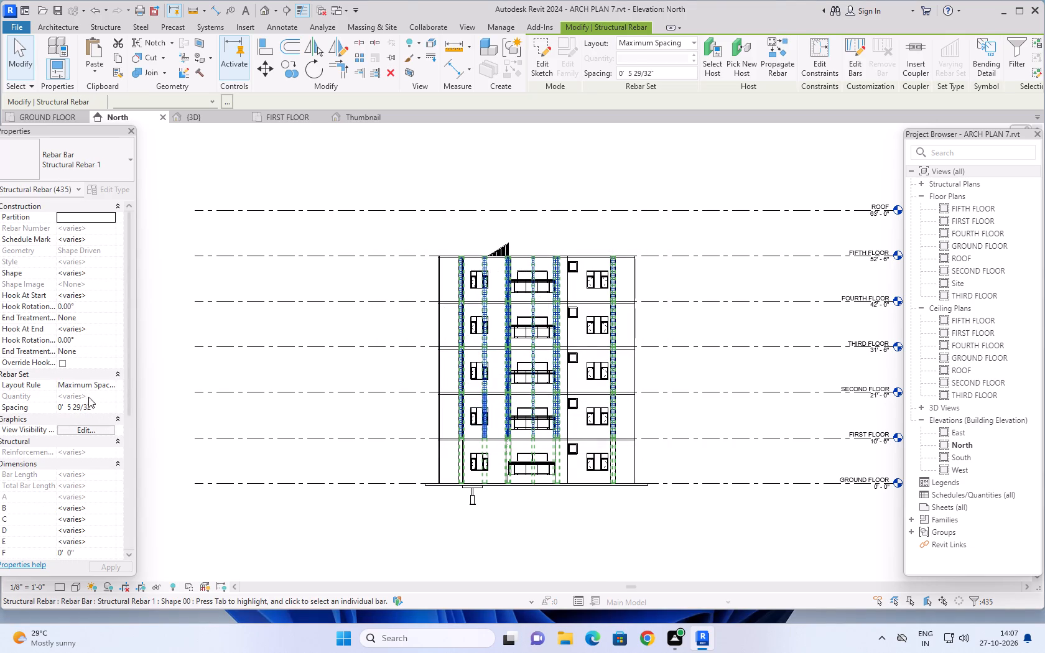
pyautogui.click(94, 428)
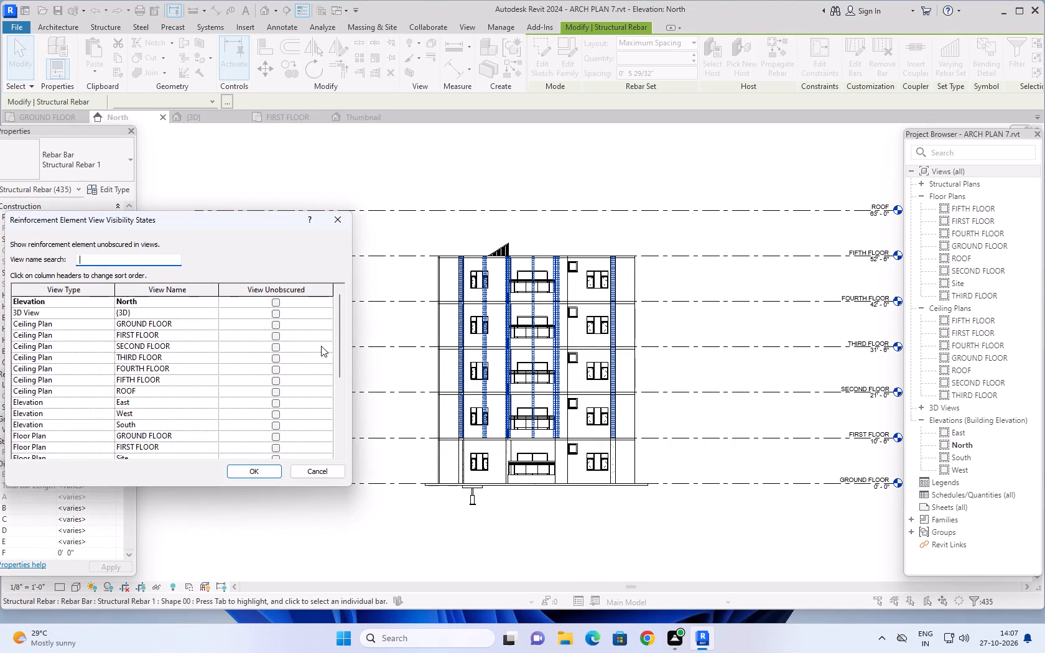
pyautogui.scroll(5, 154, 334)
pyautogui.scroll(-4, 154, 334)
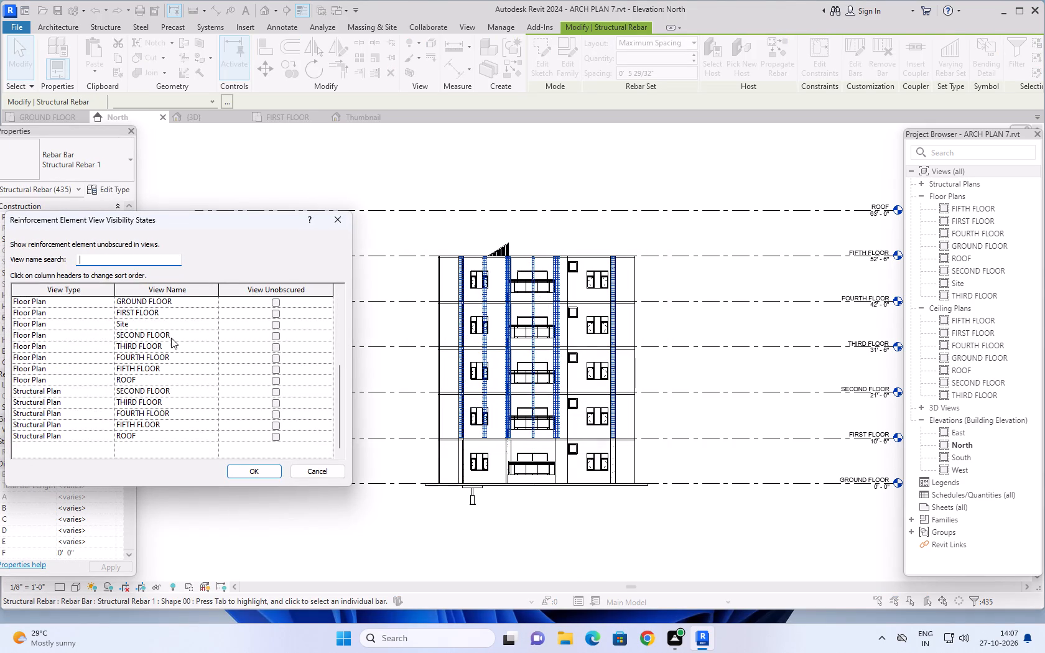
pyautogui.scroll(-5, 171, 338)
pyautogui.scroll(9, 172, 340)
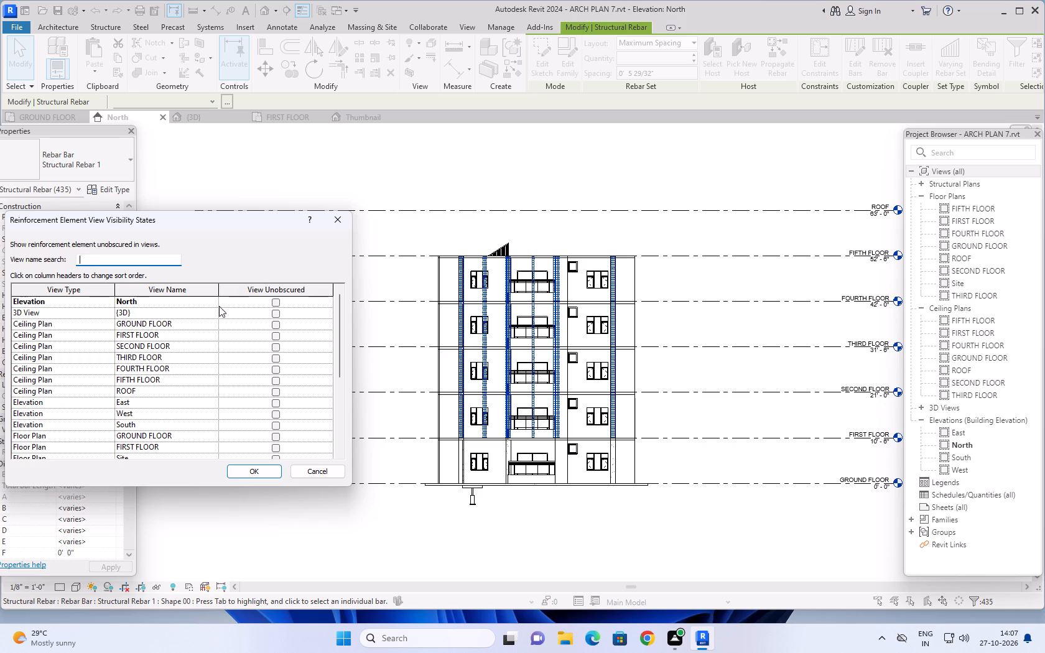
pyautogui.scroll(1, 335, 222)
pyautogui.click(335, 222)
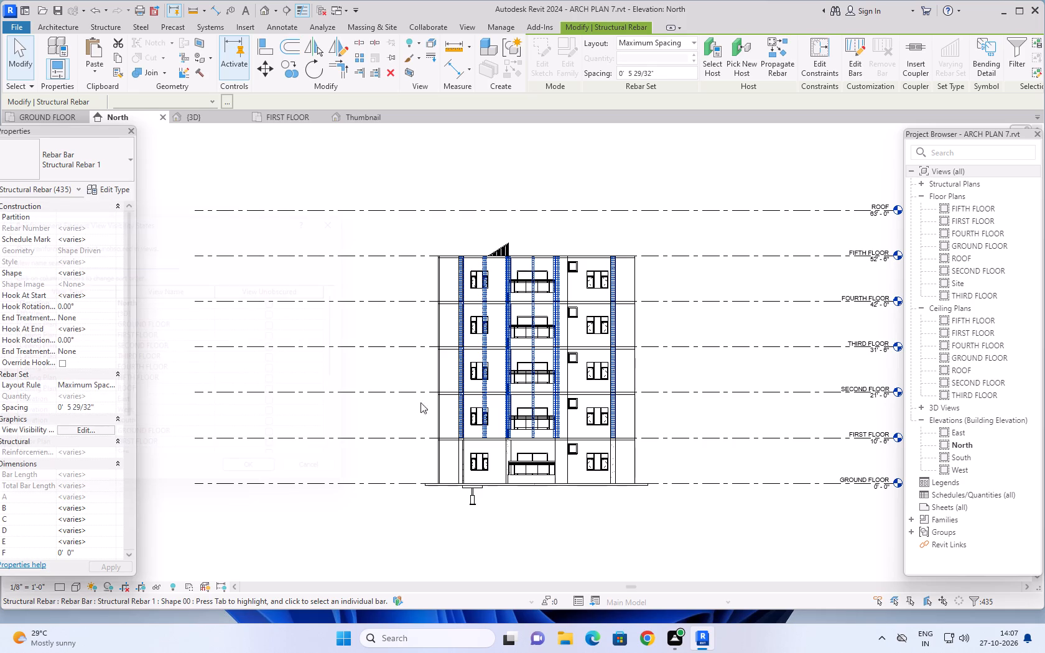
# Set the selected structural rebar to show unobscured in the {3D} view through its view visibility states.
pyautogui.scroll(4, 515, 327)
pyautogui.scroll(4, 402, 346)
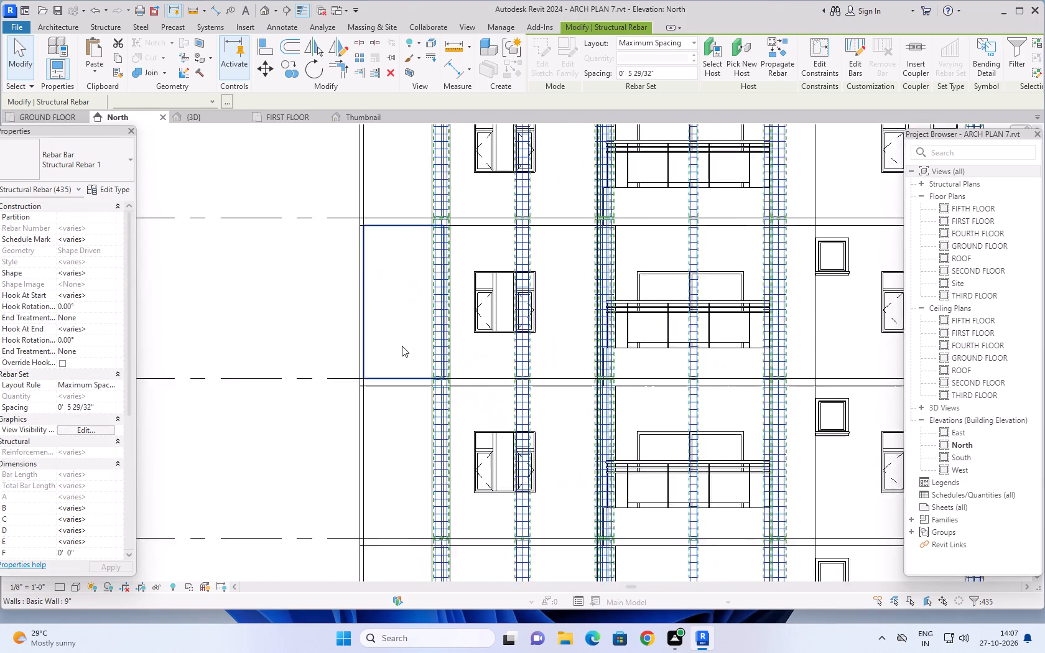
pyautogui.scroll(2, 402, 346)
pyautogui.scroll(-1, 402, 346)
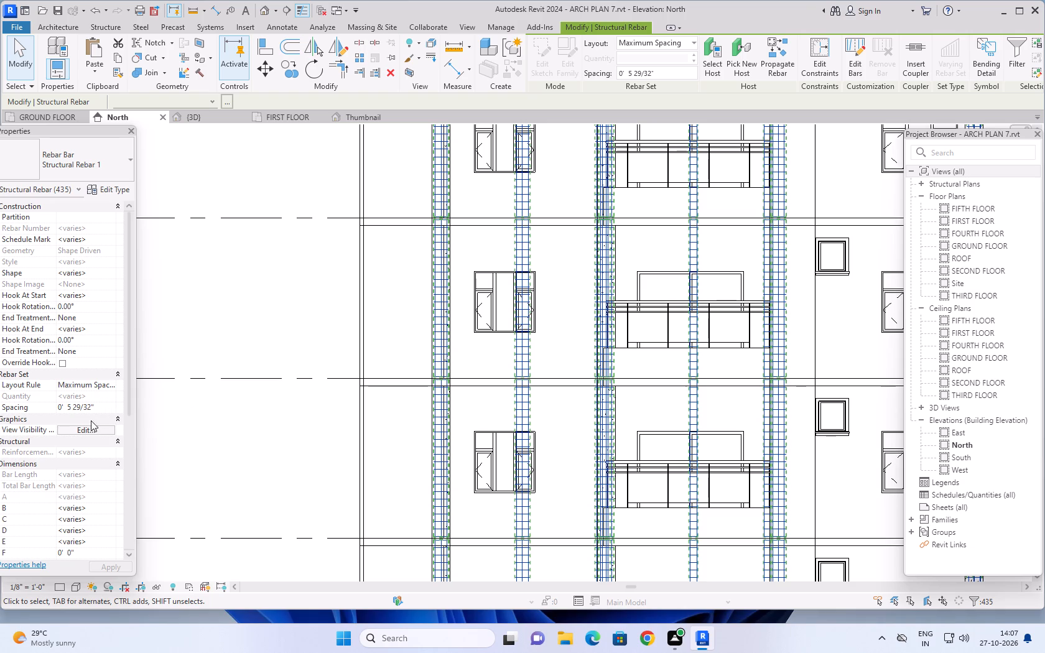
pyautogui.click(86, 427)
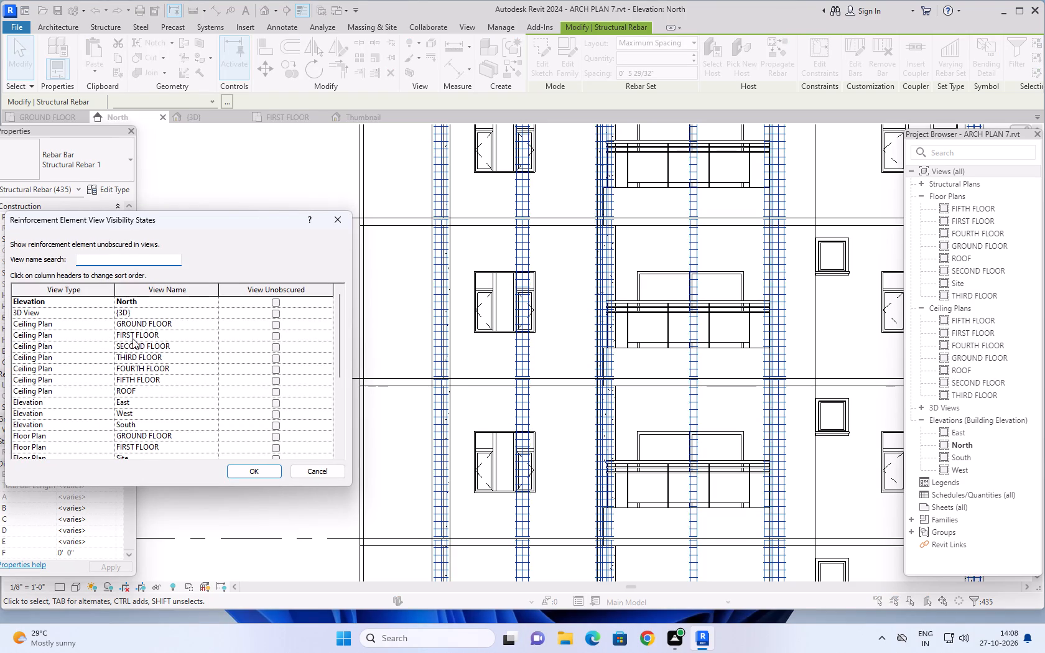
pyautogui.scroll(-4, 98, 326)
pyautogui.scroll(6, 109, 351)
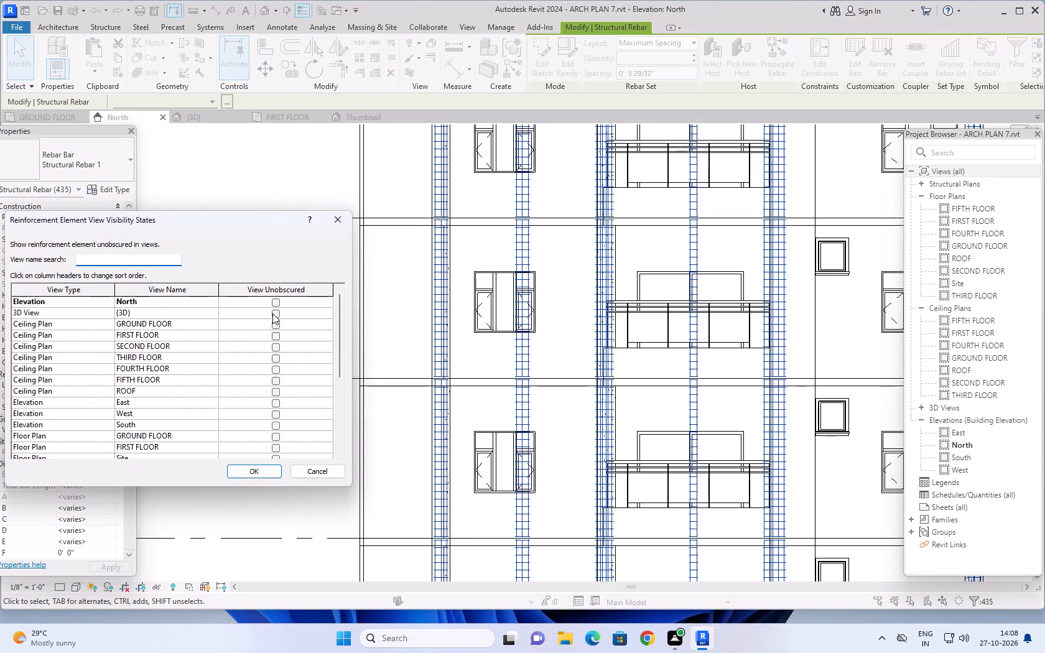
pyautogui.click(272, 313)
pyautogui.click(261, 471)
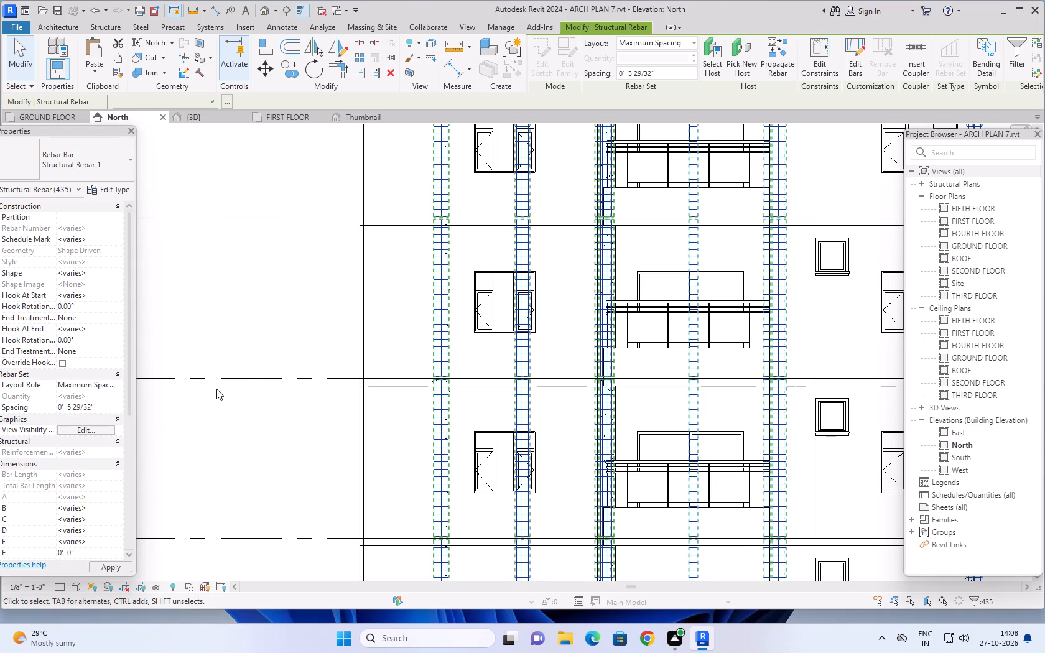
# Examine the selected rebar across the full building height in the North elevation, from ground floor to roof.
pyautogui.scroll(-7, 320, 371)
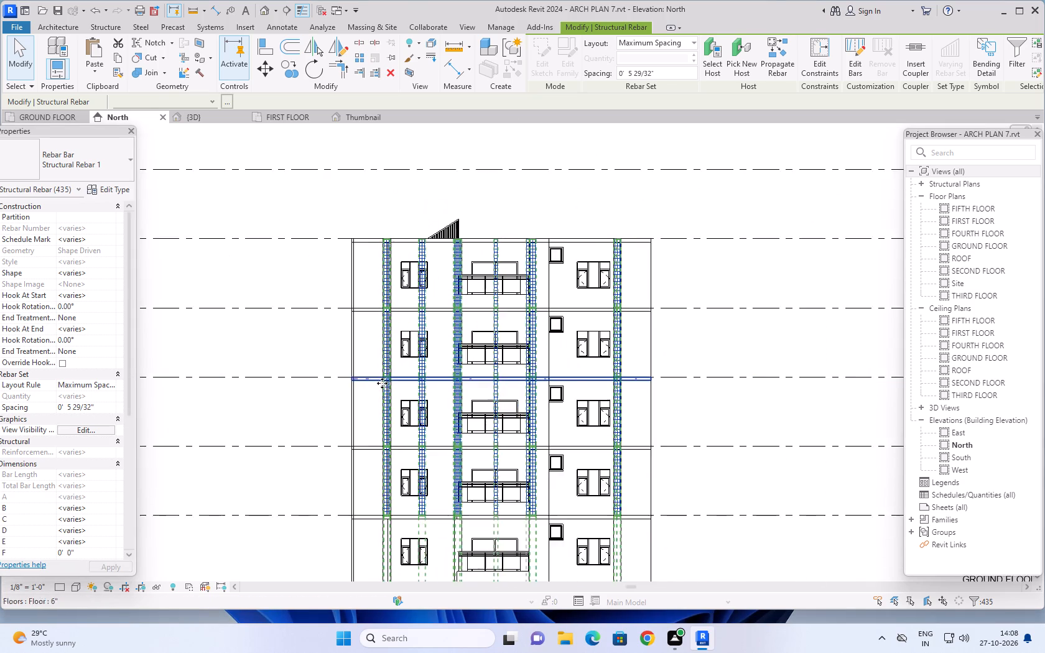
pyautogui.scroll(-2, 425, 380)
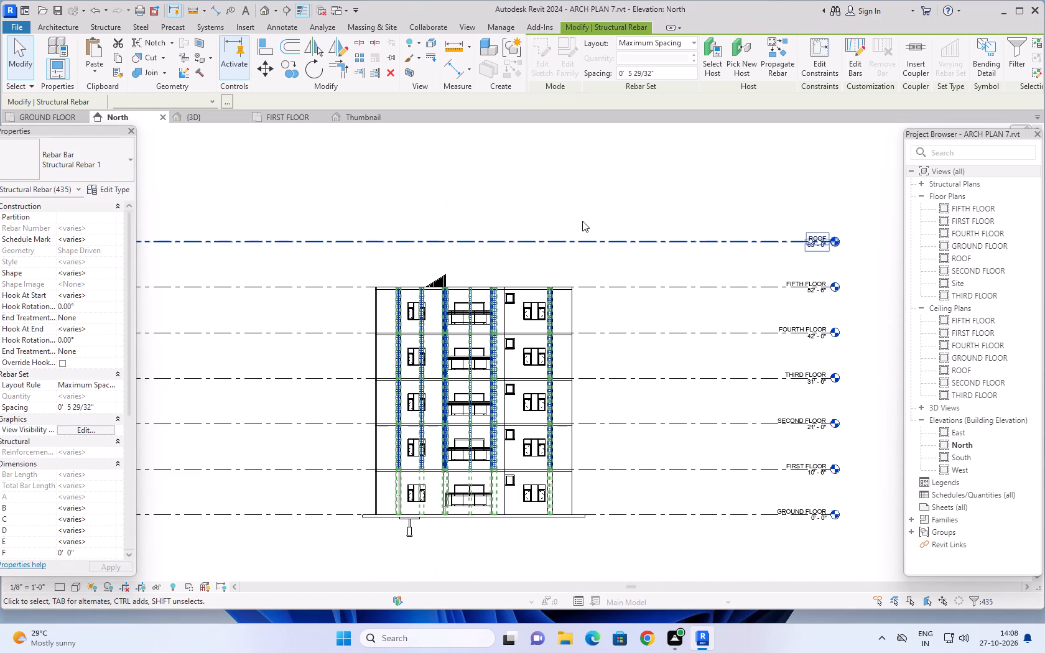
pyautogui.scroll(-3, 611, 201)
pyautogui.middleClick(615, 196)
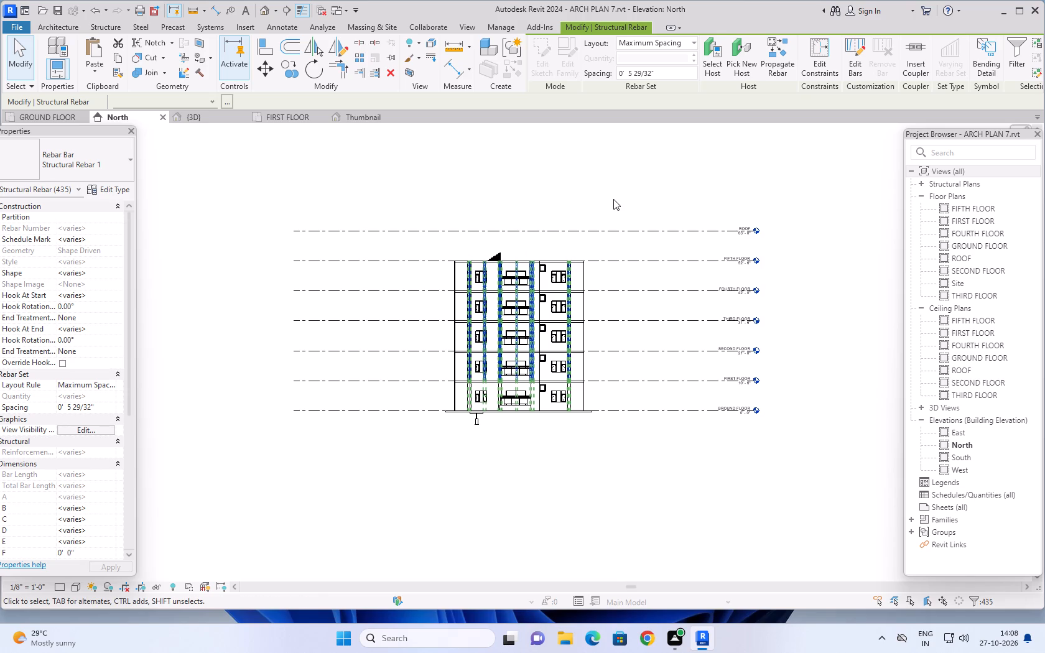
pyautogui.scroll(-1, 613, 199)
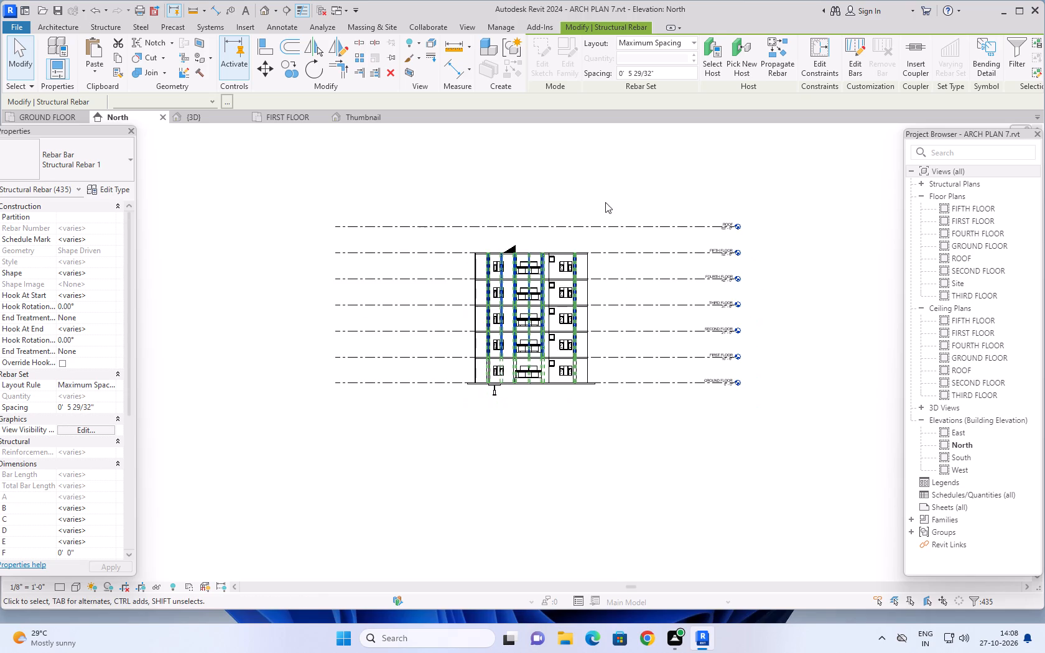
pyautogui.scroll(-2, 605, 202)
pyautogui.middleClick(626, 398)
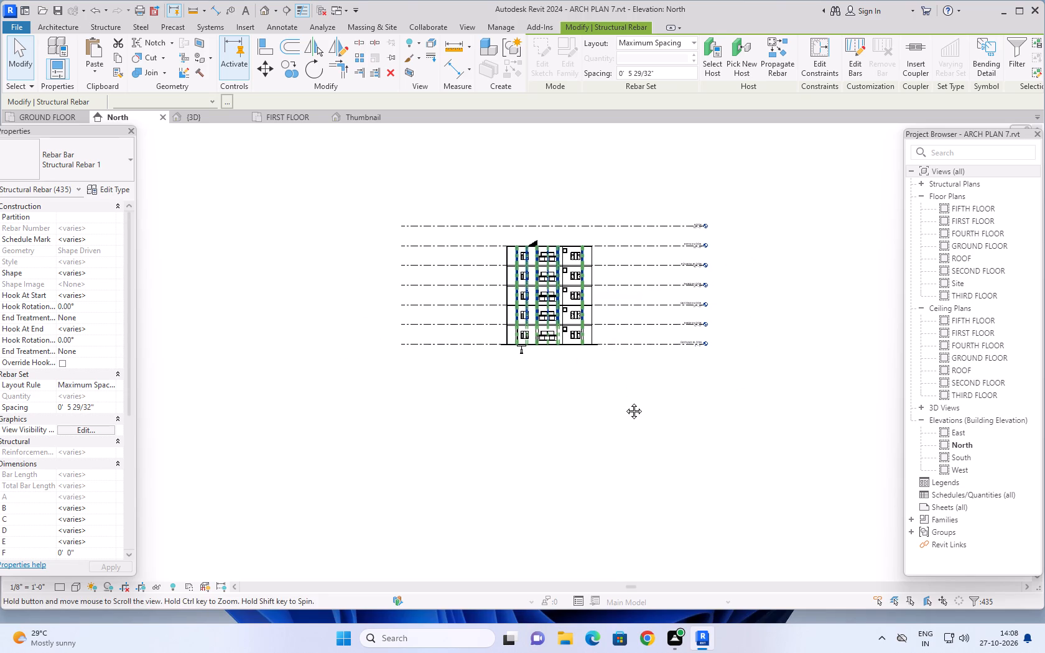
# Open the {3D} view and examine the unobscured column reinforcement from several sides of the building.
pyautogui.click(186, 118)
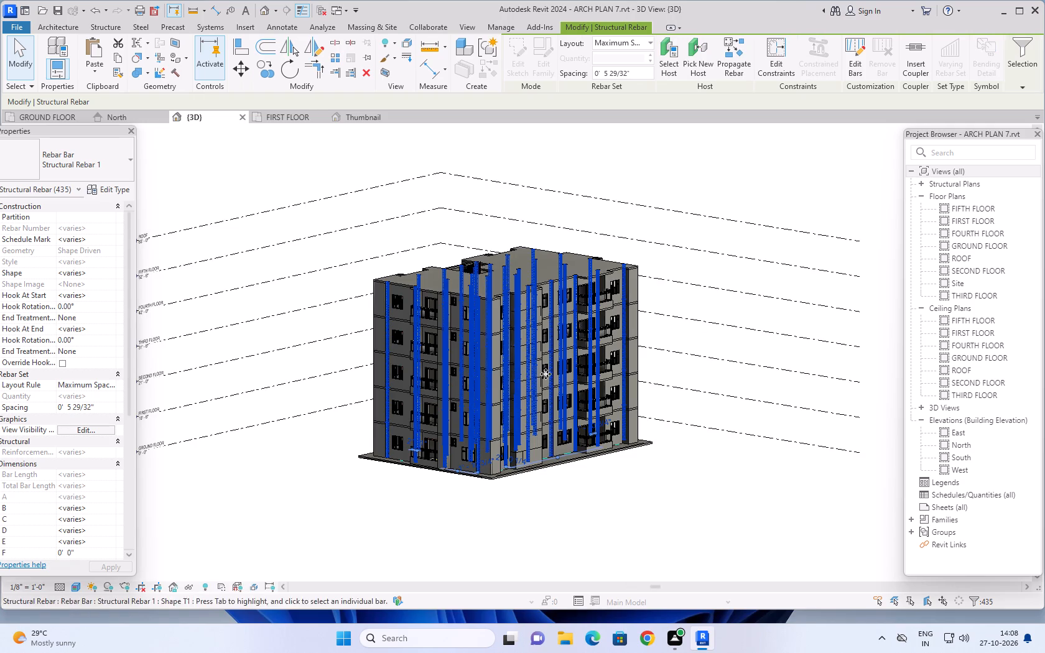
pyautogui.scroll(1, 550, 373)
pyautogui.click(526, 508)
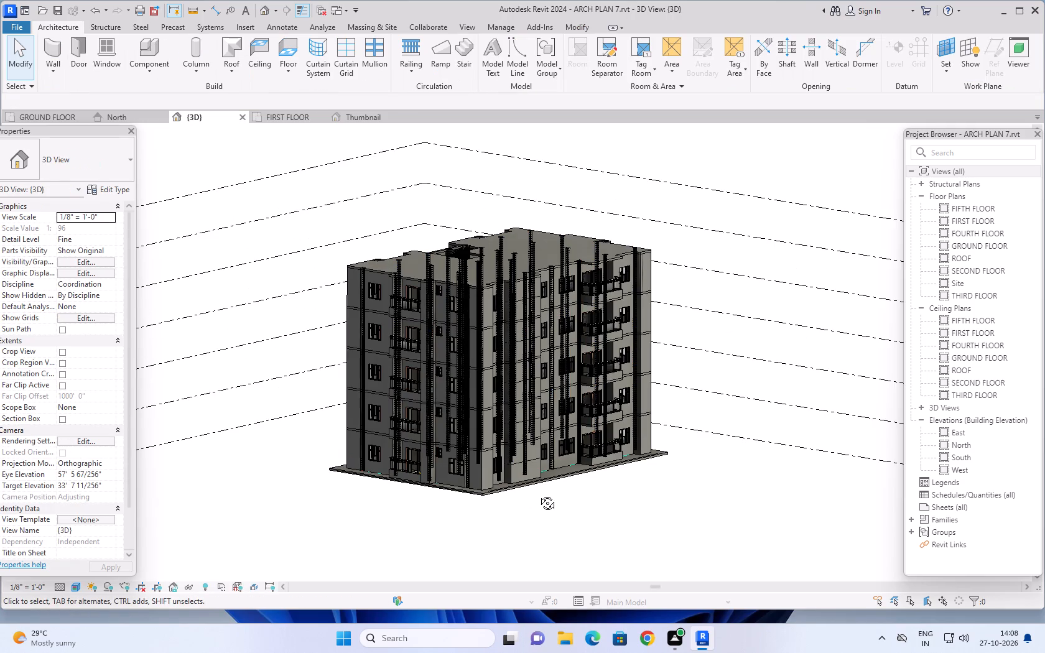
pyautogui.keyDown('shift'); pyautogui.moveTo(538, 494); pyautogui.dragTo(685, 485, button='middle'); pyautogui.keyUp('shift')
pyautogui.keyDown('shift'); pyautogui.moveTo(428, 481); pyautogui.dragTo(563, 493, button='middle'); pyautogui.keyUp('shift')
pyautogui.scroll(9, 463, 379)
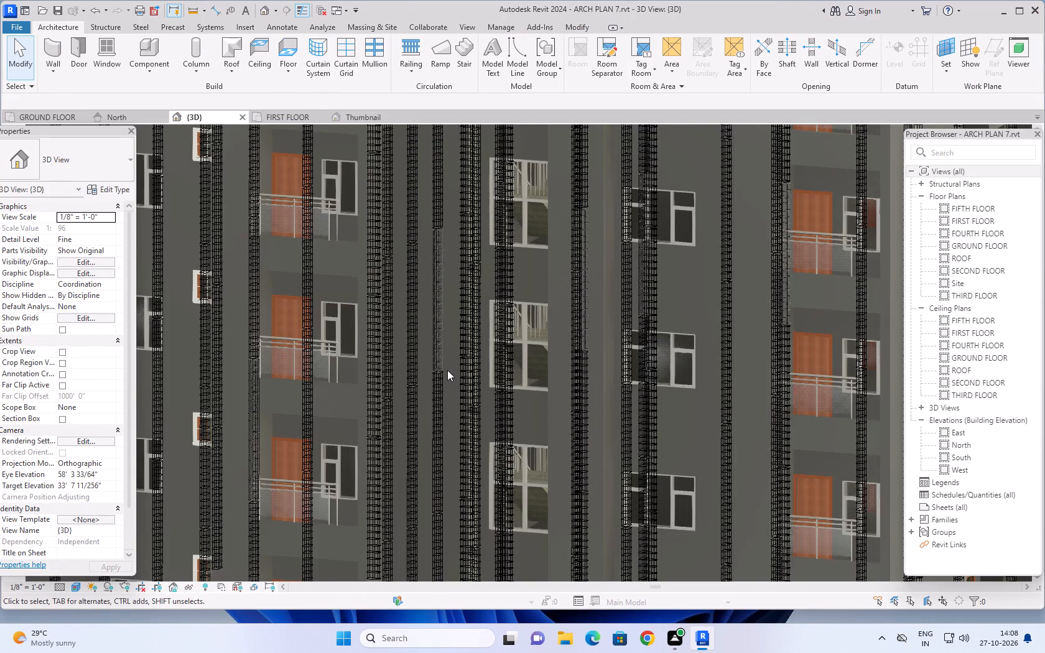
pyautogui.scroll(-8, 447, 370)
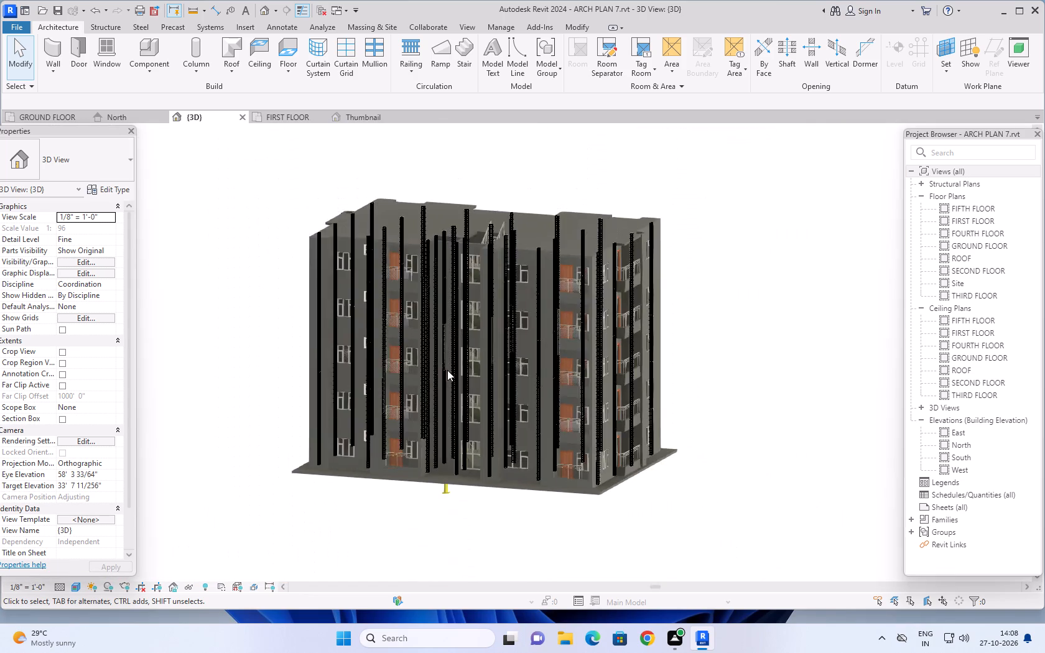
pyautogui.scroll(-2, 447, 370)
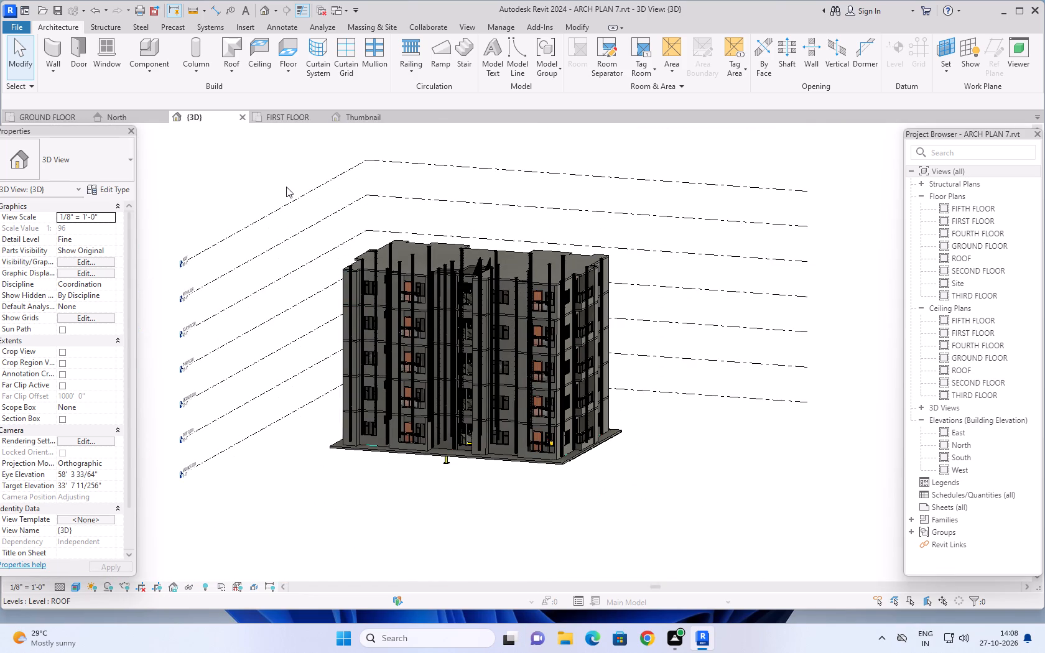
# Select the whole building in the {3D} view and filter the selection to the Structural Rebar category only.
pyautogui.moveTo(286, 185); pyautogui.dragTo(658, 493)
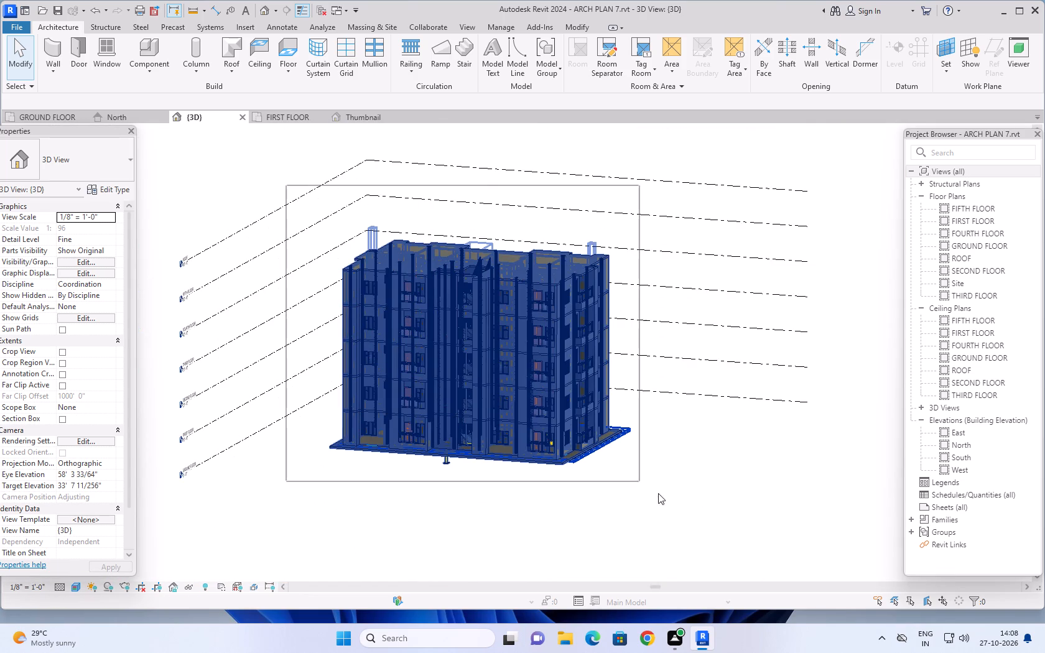
pyautogui.moveTo(658, 493); pyautogui.dragTo(674, 515)
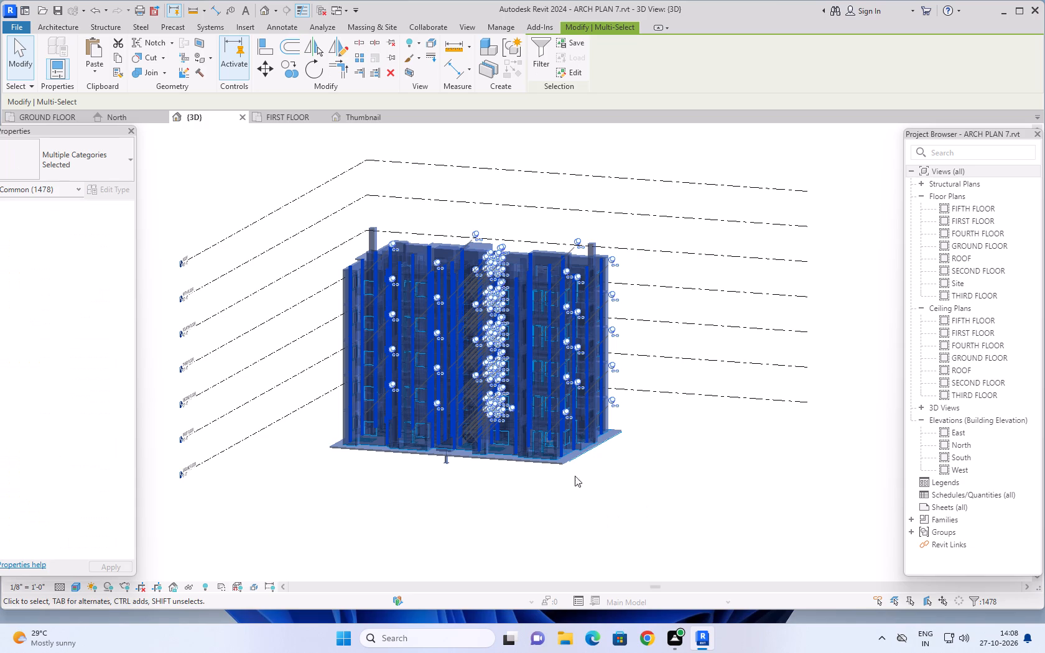
pyautogui.click(549, 49)
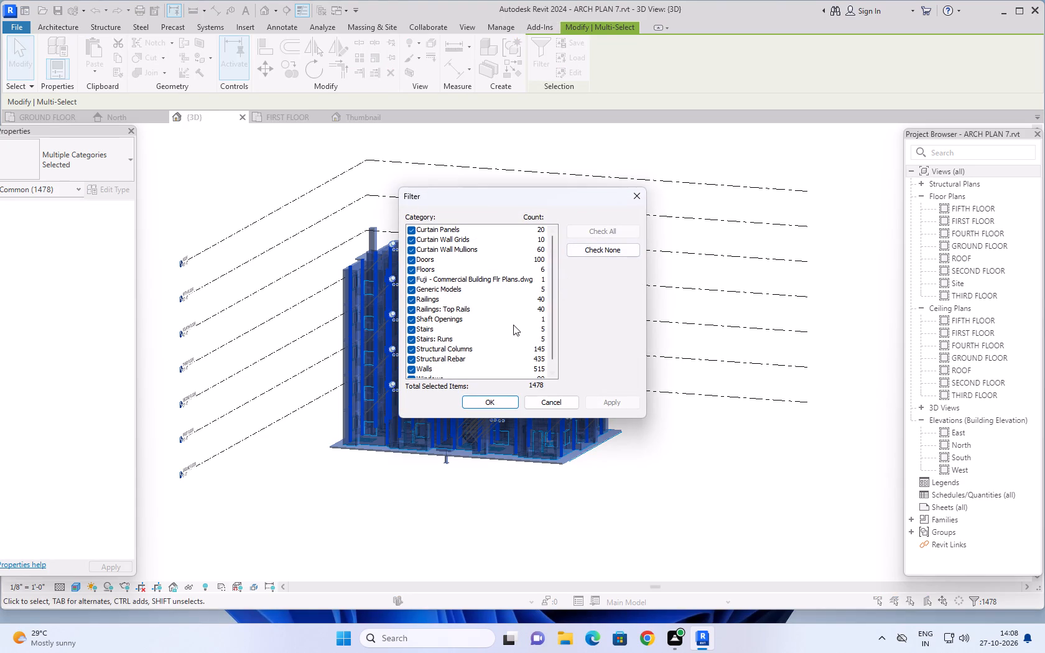
pyautogui.click(587, 252)
pyautogui.scroll(-3, 442, 328)
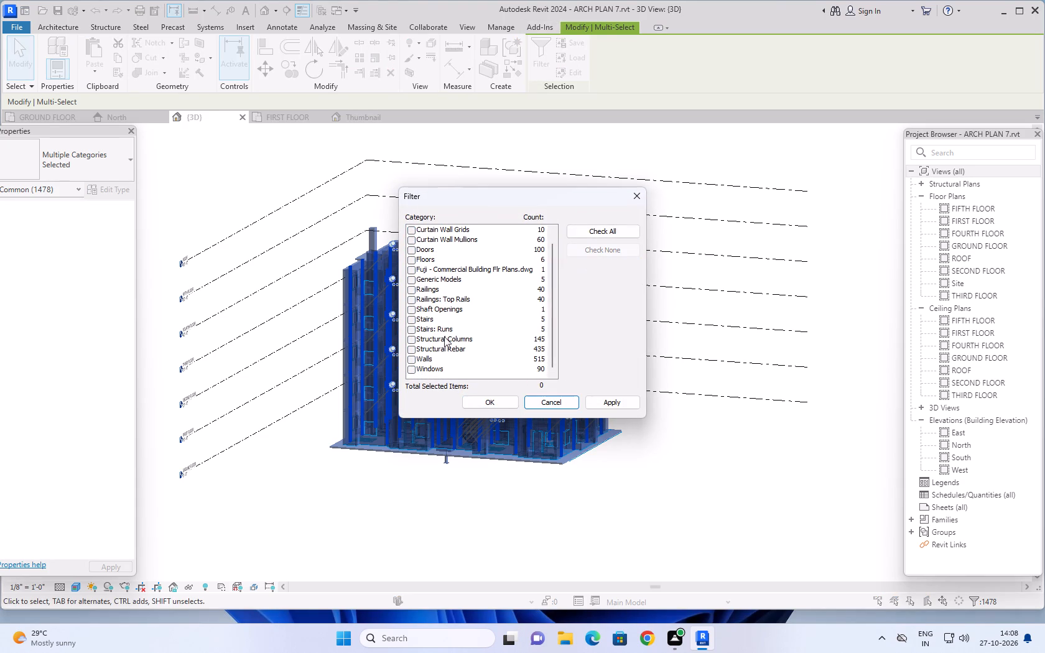
pyautogui.click(409, 348)
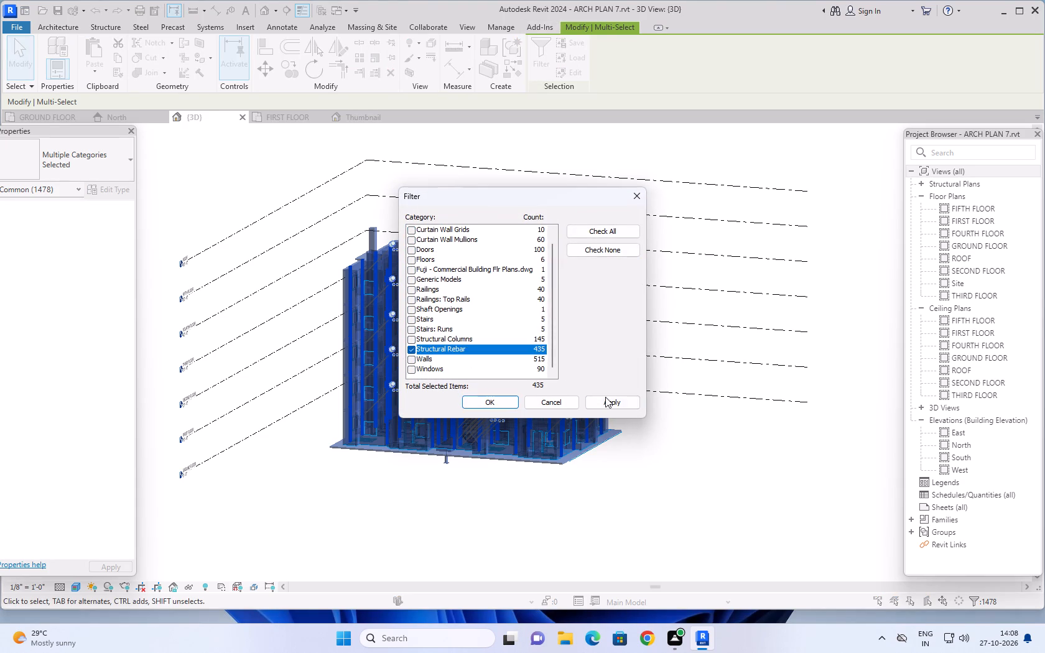
pyautogui.scroll(10, 457, 333)
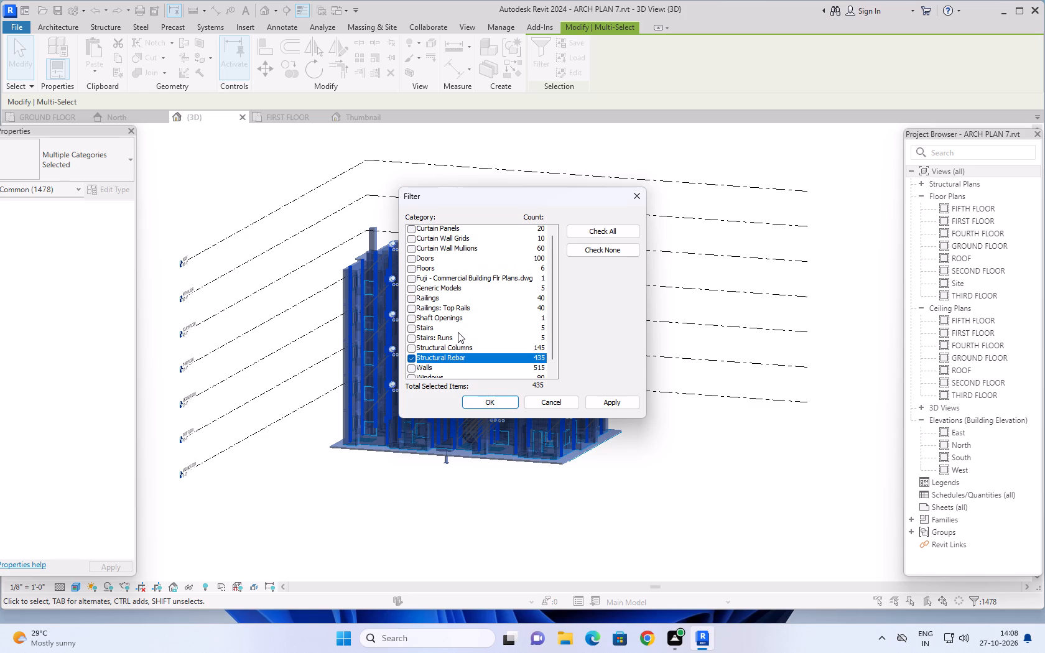
pyautogui.scroll(-10, 458, 331)
pyautogui.click(606, 400)
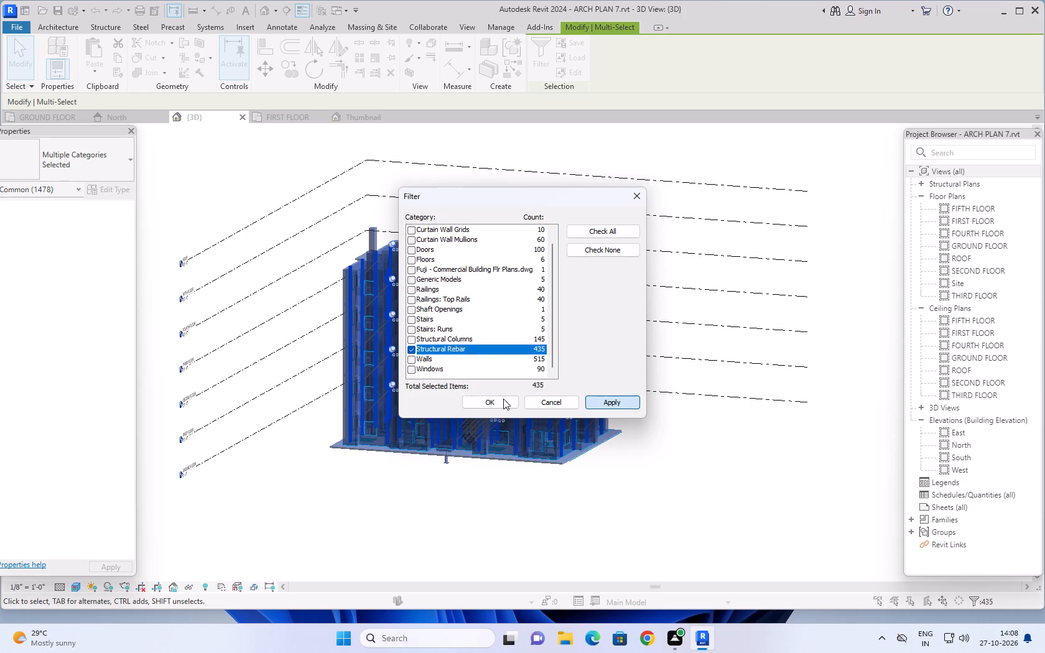
pyautogui.click(495, 399)
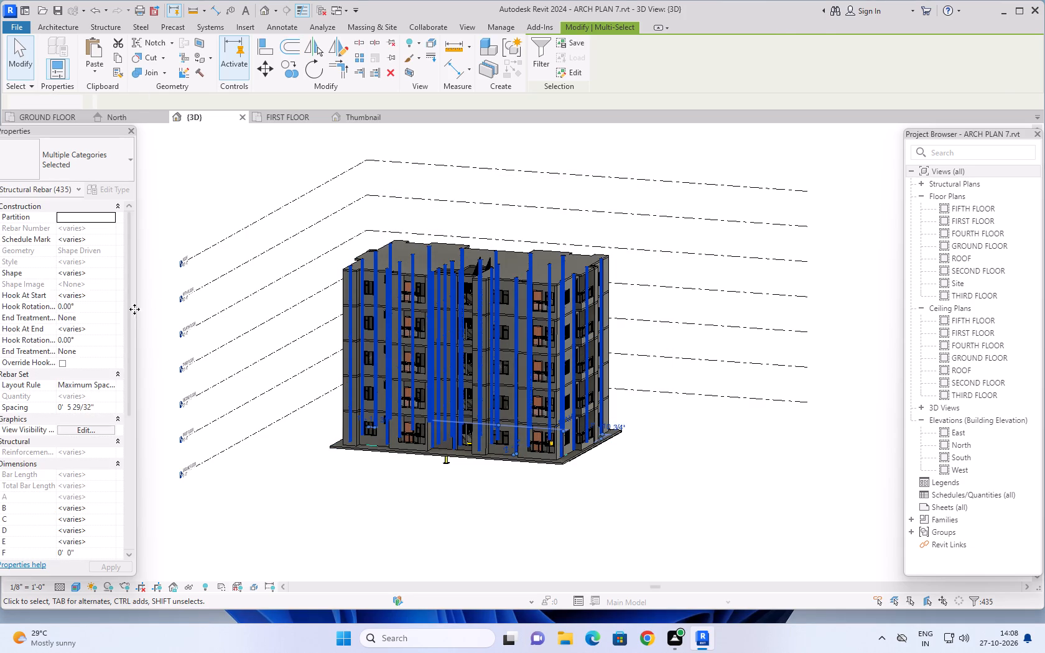
# Turn off the View Unobscured state of the selected structural rebar for the {3D} view and clear the selection.
pyautogui.click(87, 429)
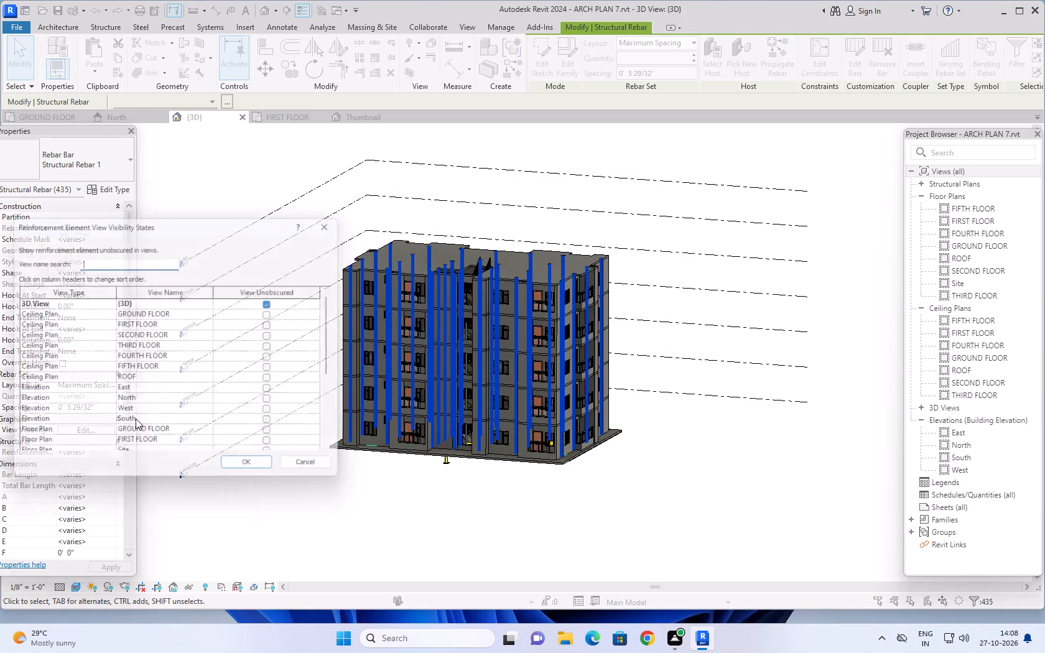
pyautogui.click(277, 302)
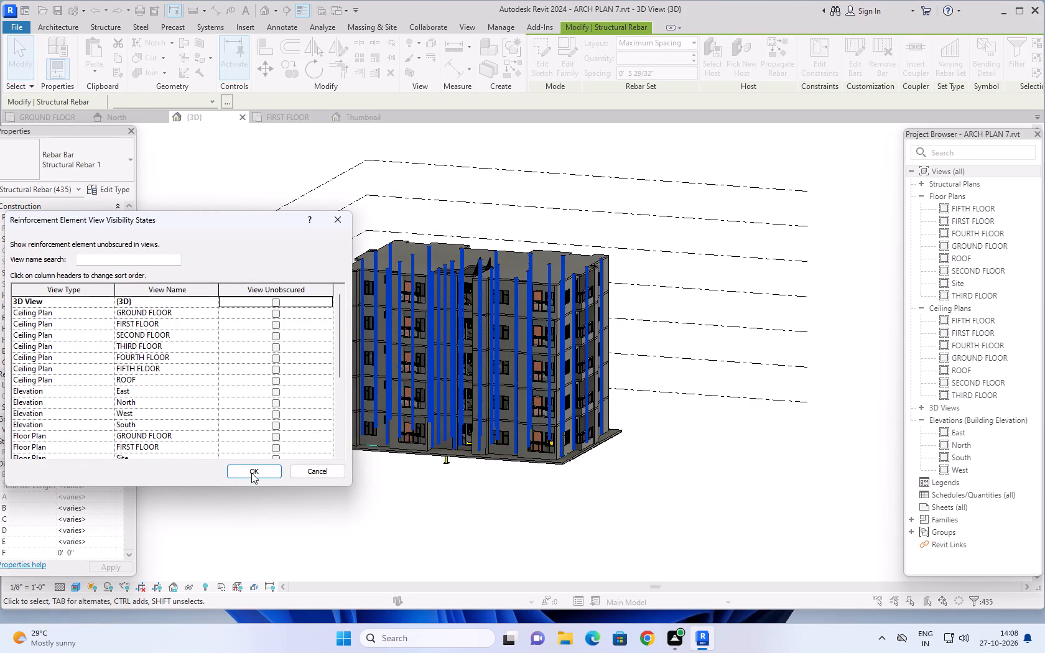
pyautogui.click(260, 473)
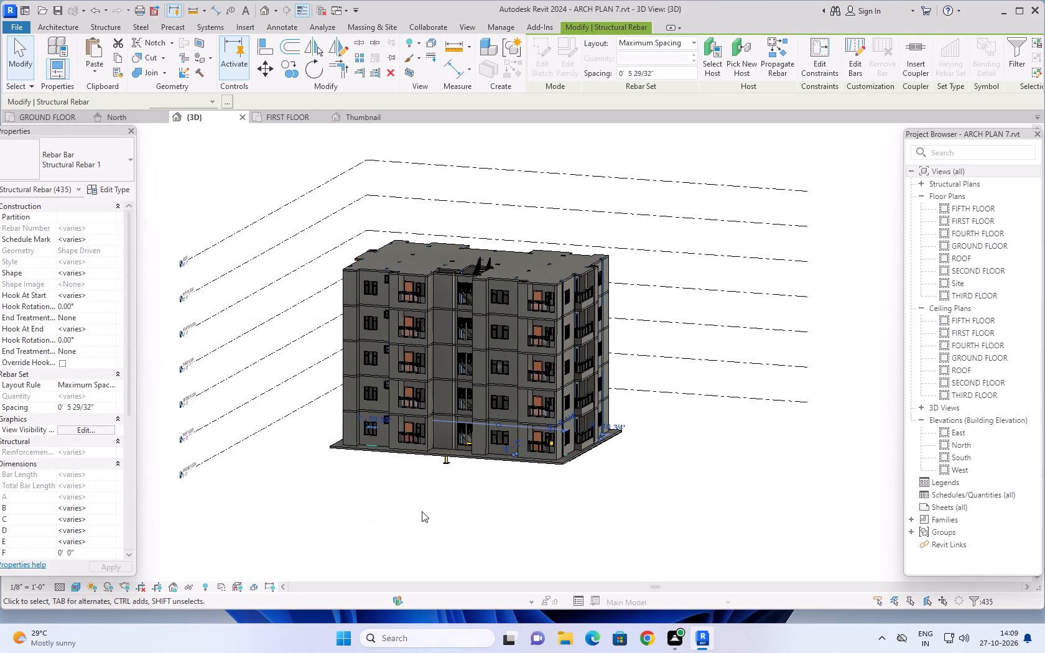
pyautogui.press('Escape')
pyautogui.press('Escape')
# Examine the facade and roof in the {3D} view, looking closely at the concrete column beside the staircase opening.
pyautogui.scroll(5, 444, 475)
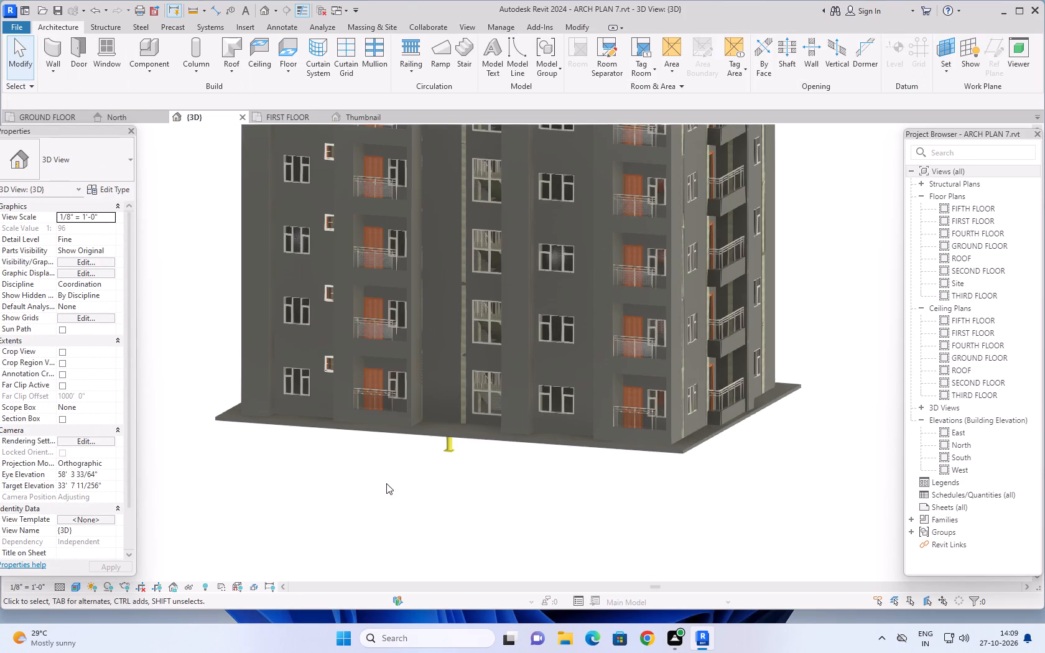
pyautogui.moveTo(387, 468); pyautogui.dragTo(373, 521, button='middle')
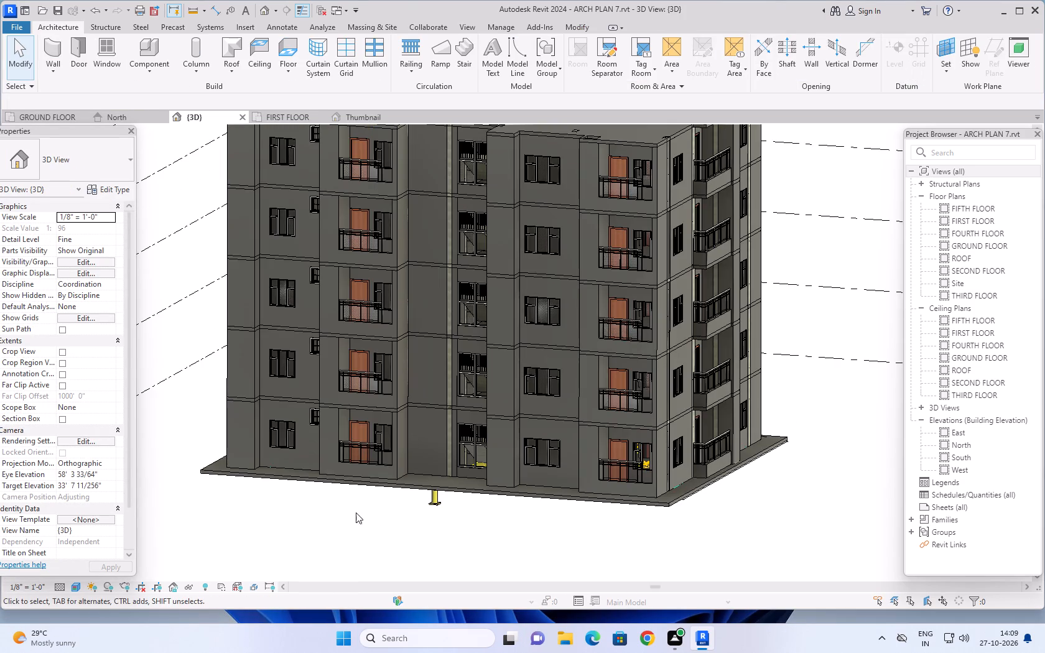
pyautogui.keyDown('shift'); pyautogui.moveTo(356, 512); pyautogui.dragTo(454, 532, button='middle'); pyautogui.keyUp('shift')
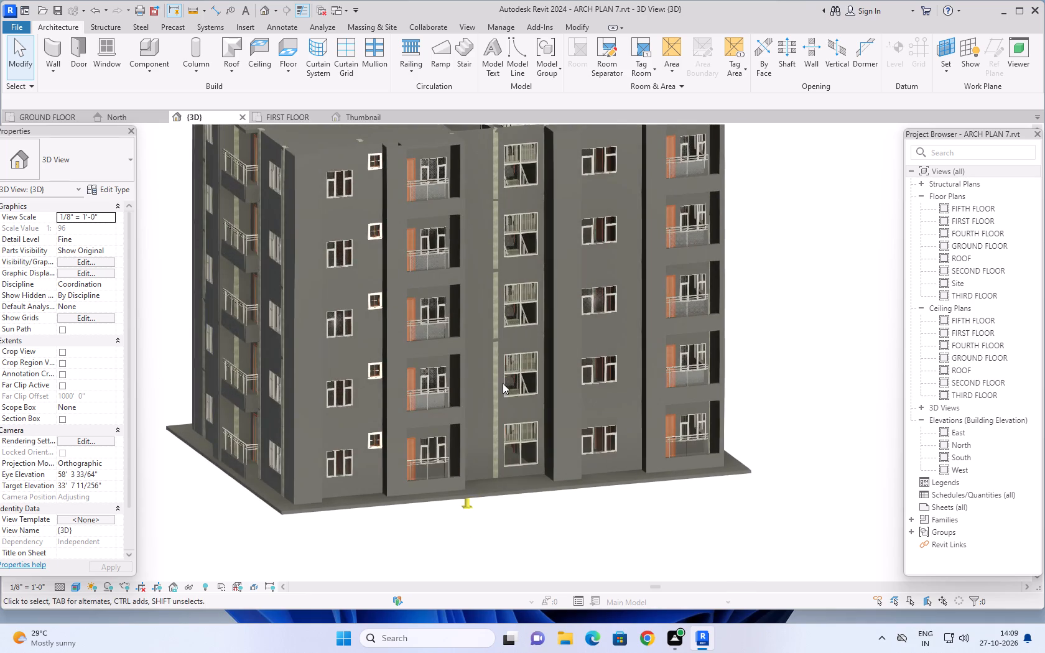
pyautogui.scroll(6, 501, 353)
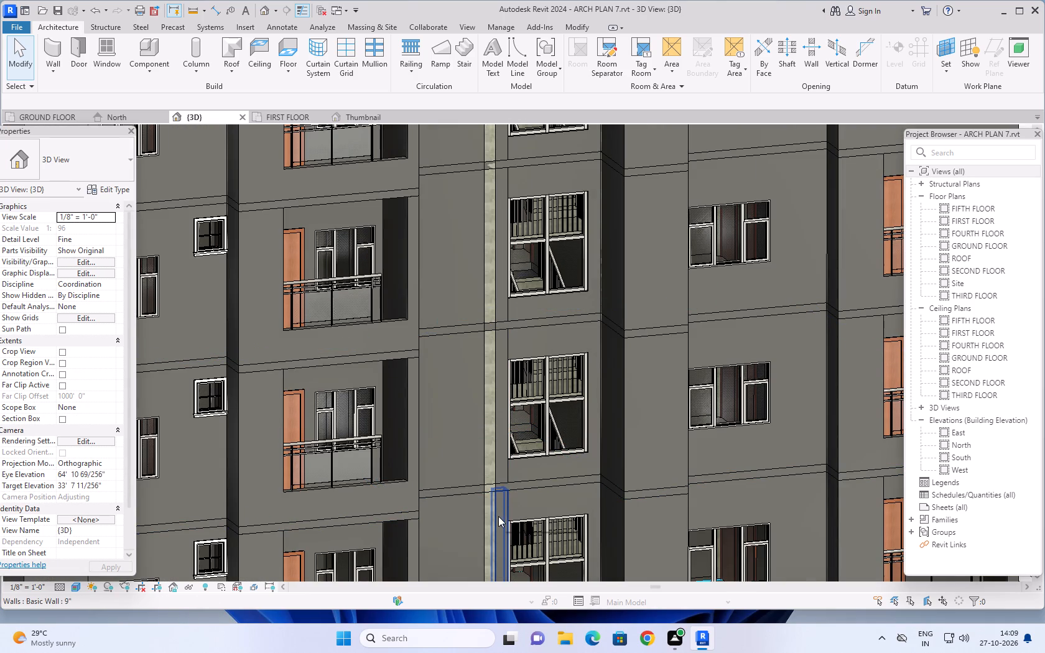
pyautogui.scroll(-2, 491, 480)
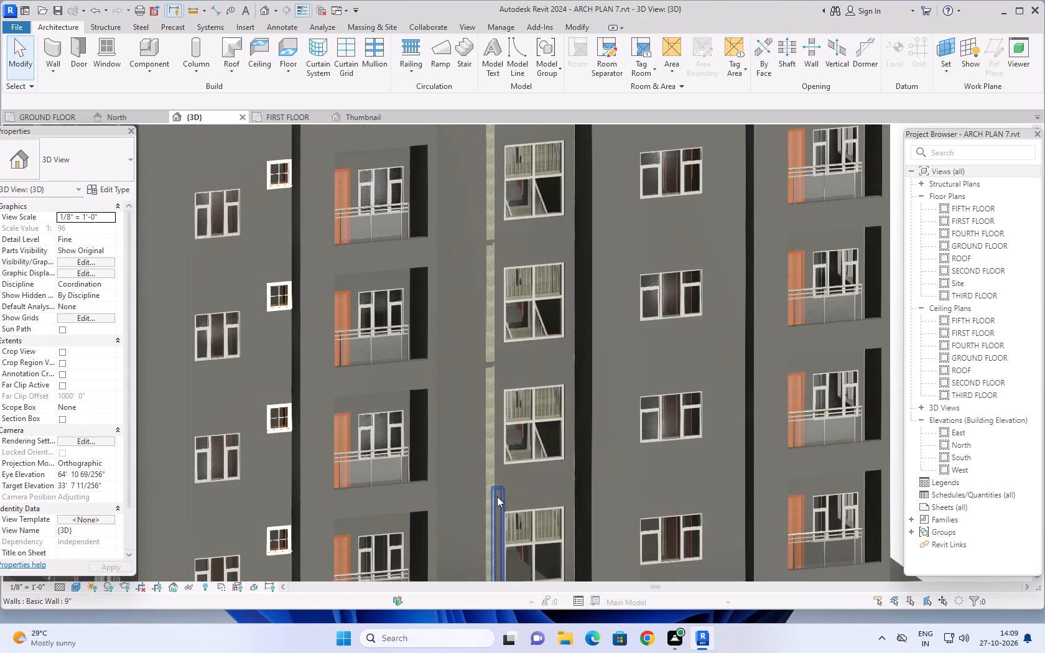
pyautogui.scroll(-3, 495, 495)
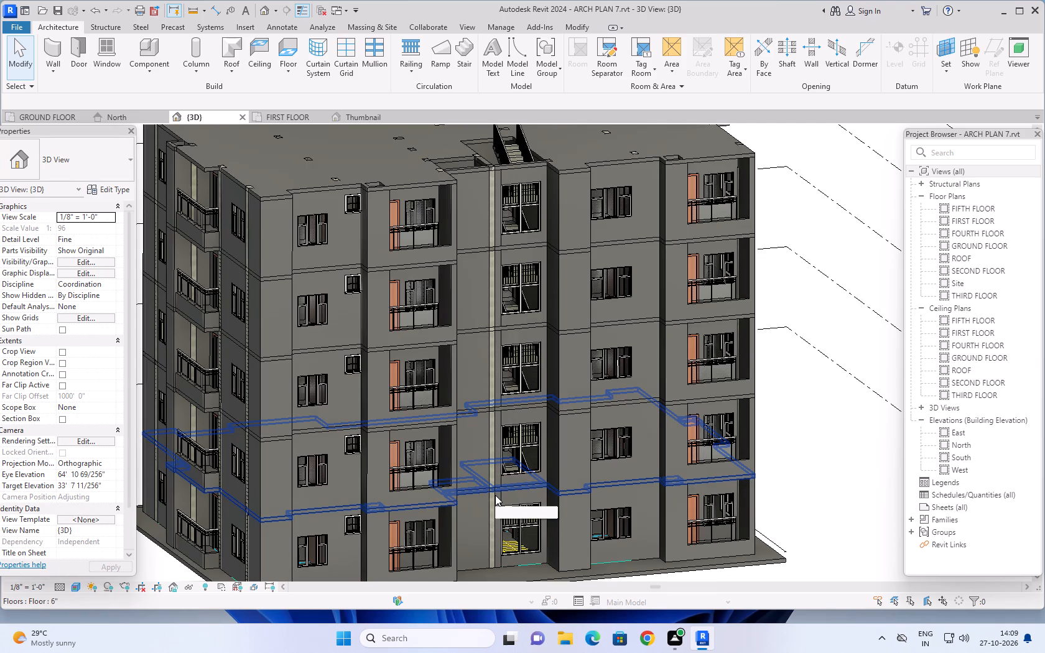
pyautogui.keyDown('shift'); pyautogui.moveTo(485, 340); pyautogui.dragTo(474, 429, button='middle'); pyautogui.keyUp('shift')
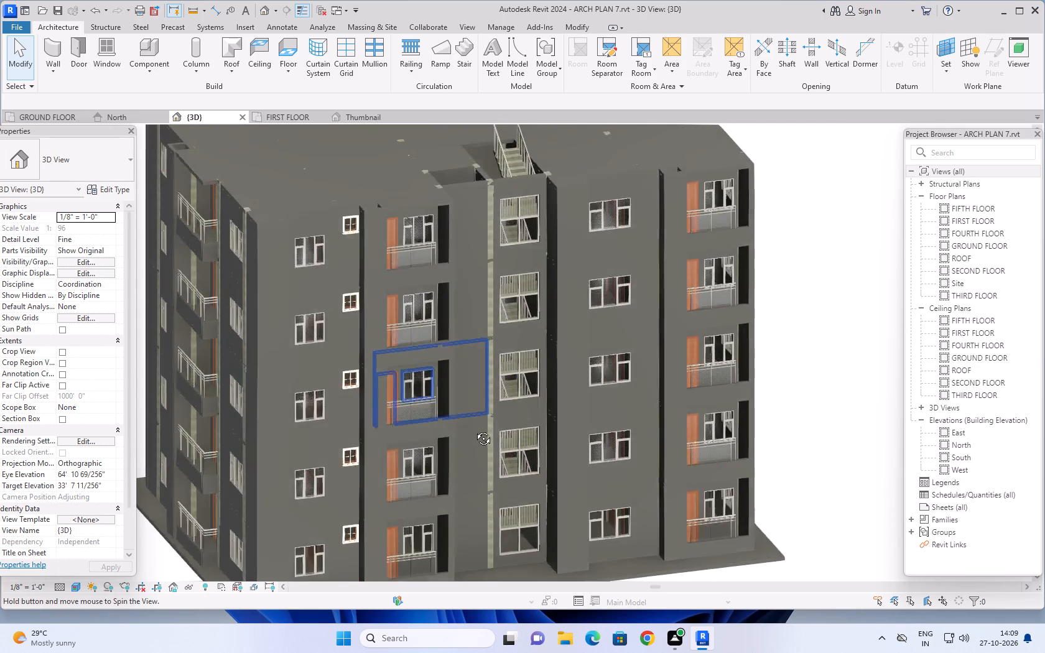
pyautogui.keyDown('shift'); pyautogui.moveTo(474, 429); pyautogui.dragTo(464, 479, button='middle'); pyautogui.keyUp('shift')
pyautogui.moveTo(478, 294); pyautogui.dragTo(450, 461, button='middle')
pyautogui.scroll(17, 462, 336)
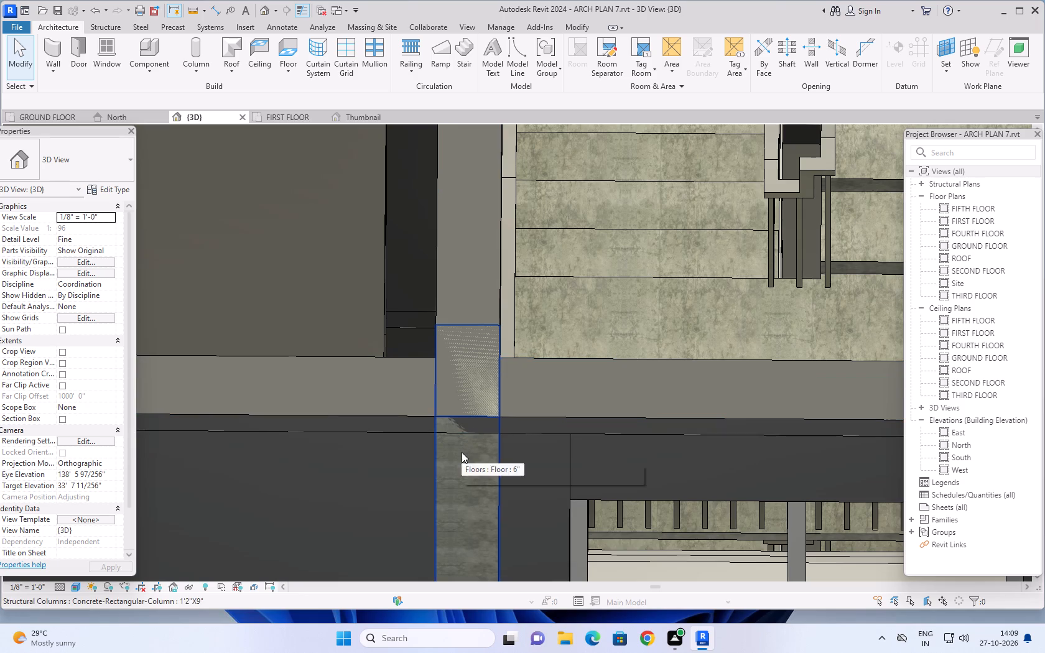
pyautogui.scroll(-14, 470, 432)
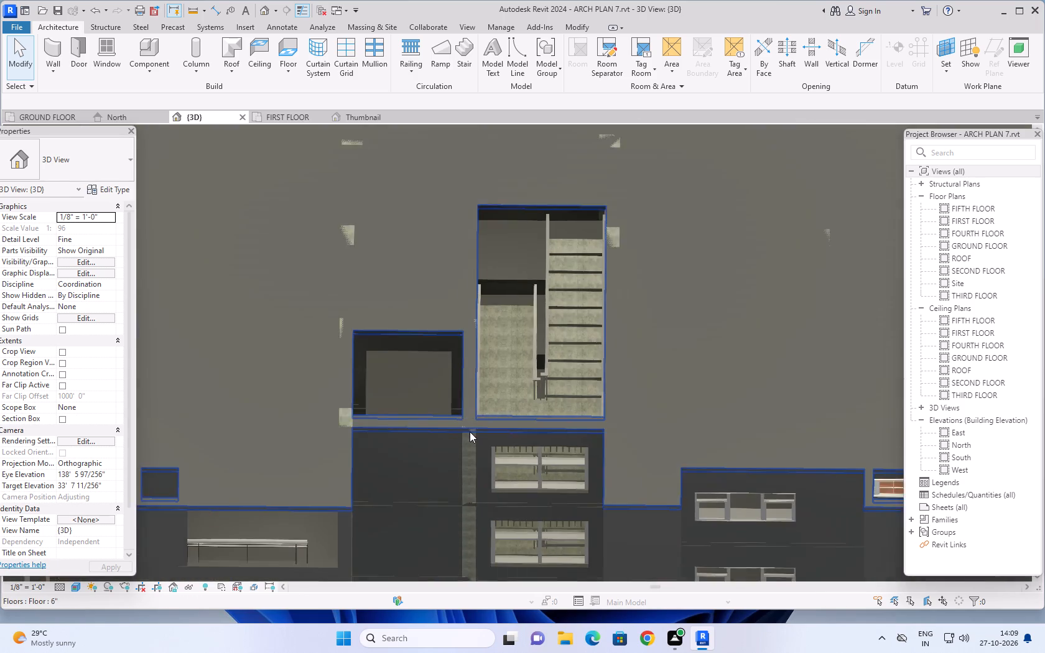
pyautogui.scroll(-11, 470, 432)
# Examine the building's exterior from above and around its sides, including the balconies, windows and exposed columns.
pyautogui.keyDown('shift'); pyautogui.moveTo(468, 456); pyautogui.dragTo(477, 447, button='middle'); pyautogui.keyUp('shift')
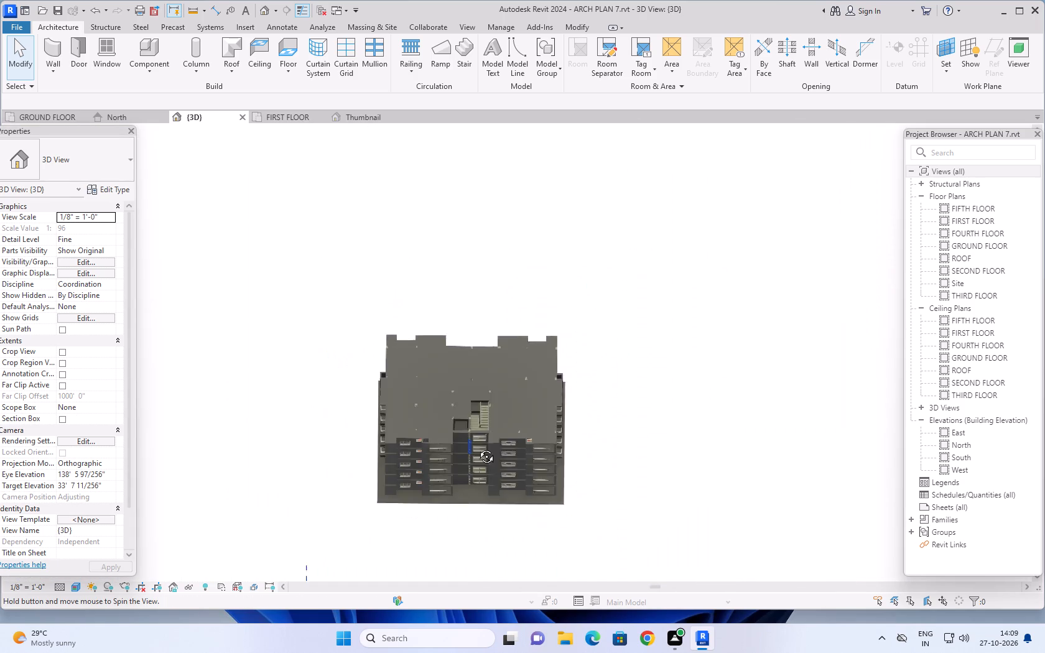
pyautogui.keyDown('shift'); pyautogui.moveTo(477, 447); pyautogui.dragTo(549, 274, button='middle'); pyautogui.keyUp('shift')
pyautogui.moveTo(546, 409); pyautogui.dragTo(586, 394, button='middle')
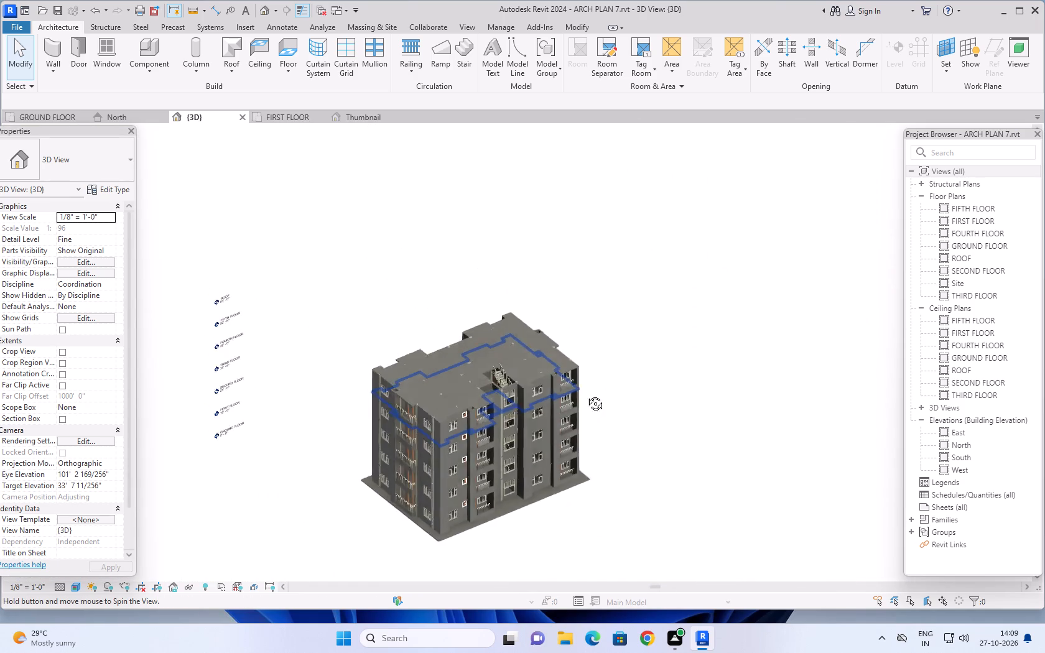
pyautogui.moveTo(586, 394); pyautogui.dragTo(641, 371, button='middle')
pyautogui.keyDown('shift'); pyautogui.moveTo(608, 388); pyautogui.dragTo(645, 373, button='middle'); pyautogui.keyUp('shift')
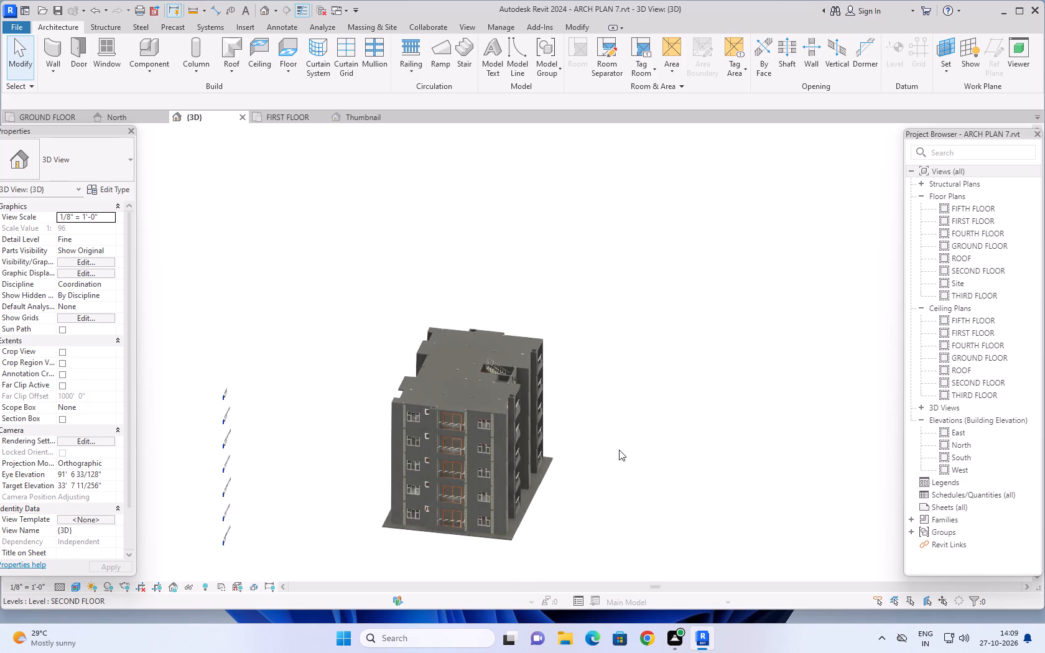
pyautogui.scroll(6, 598, 474)
pyautogui.moveTo(581, 457); pyautogui.dragTo(651, 420, button='middle')
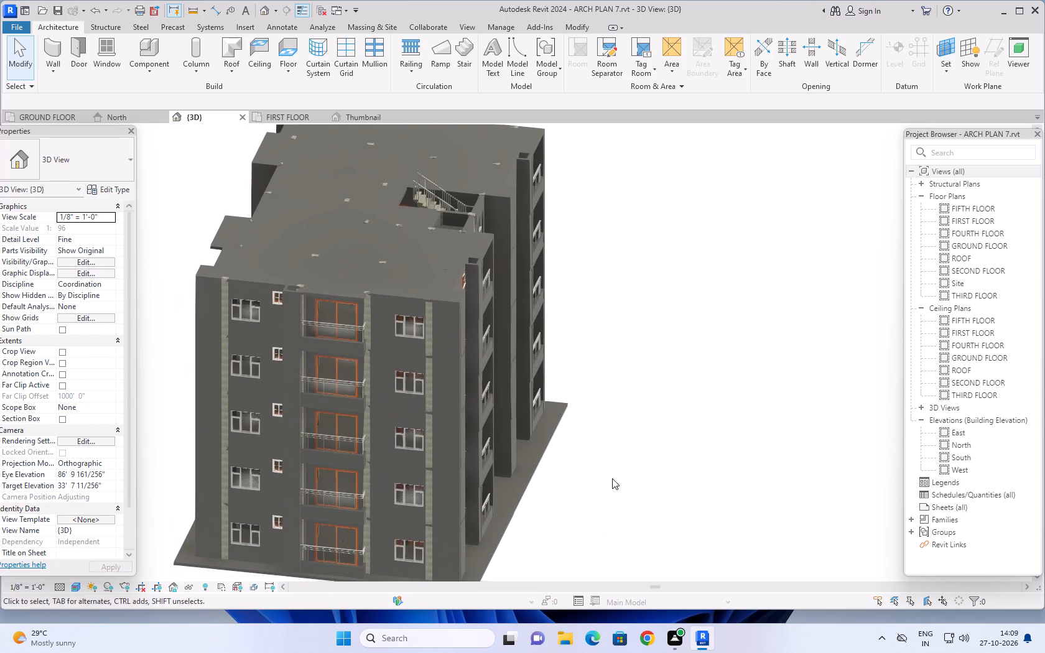
pyautogui.moveTo(592, 493); pyautogui.dragTo(633, 475, button='middle')
pyautogui.moveTo(603, 502); pyautogui.dragTo(644, 476, button='middle')
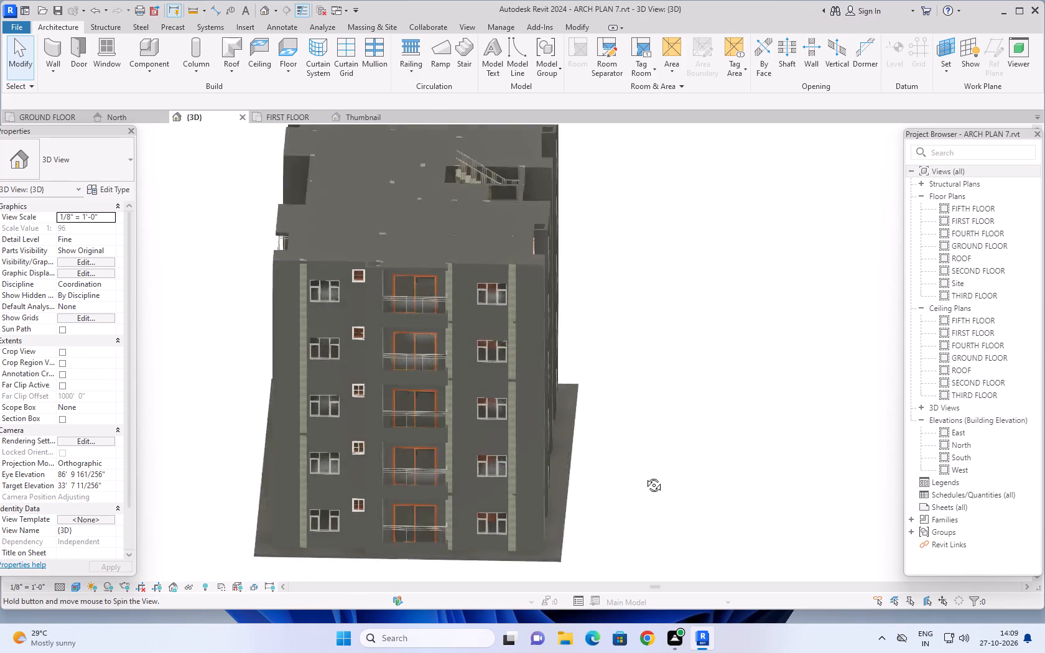
# Examine the building's facades in the {3D} view from all around, including the balconies, staircase bay and exposed columns.
pyautogui.moveTo(644, 476); pyautogui.dragTo(649, 401, button='middle')
pyautogui.moveTo(640, 392); pyautogui.dragTo(632, 440, button='middle')
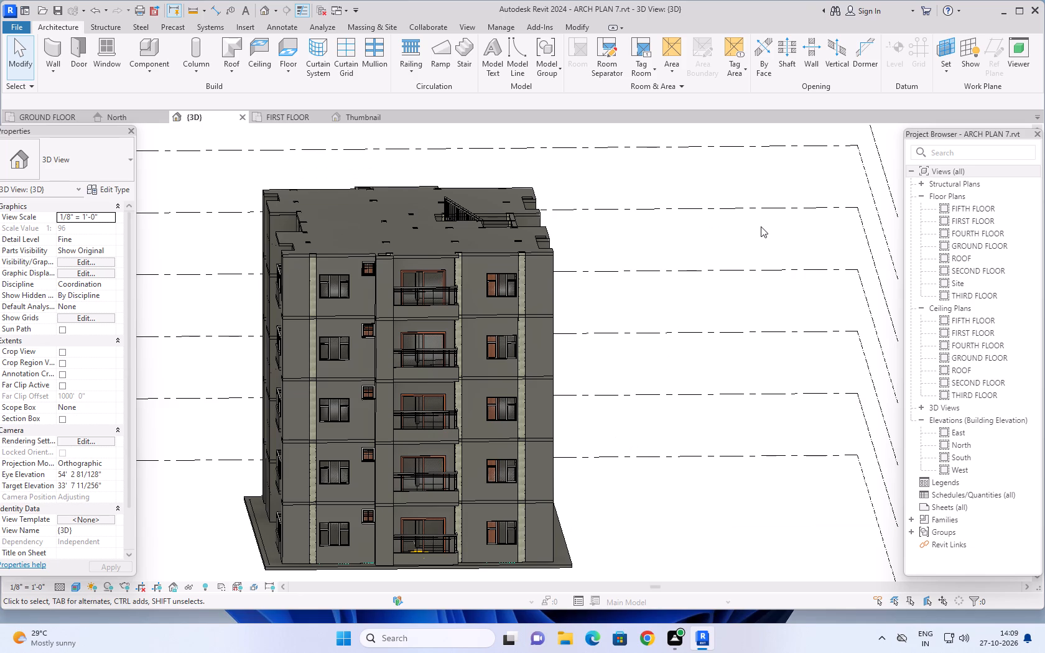
pyautogui.moveTo(697, 395); pyautogui.dragTo(689, 414, button='middle')
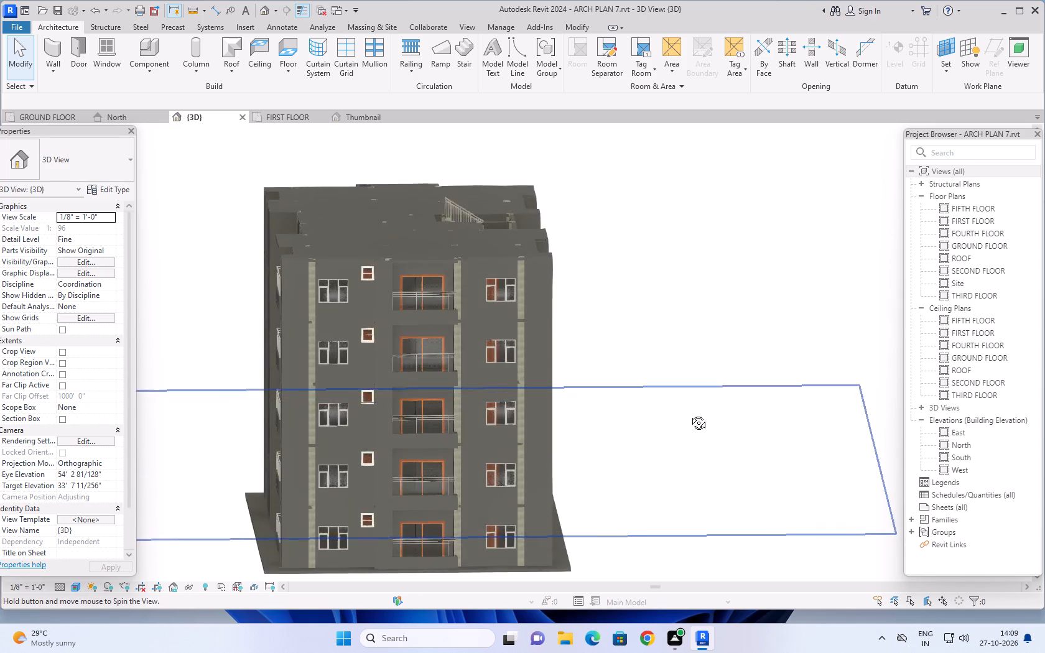
pyautogui.moveTo(689, 414); pyautogui.dragTo(488, 409, button='middle')
pyautogui.scroll(1, 516, 431)
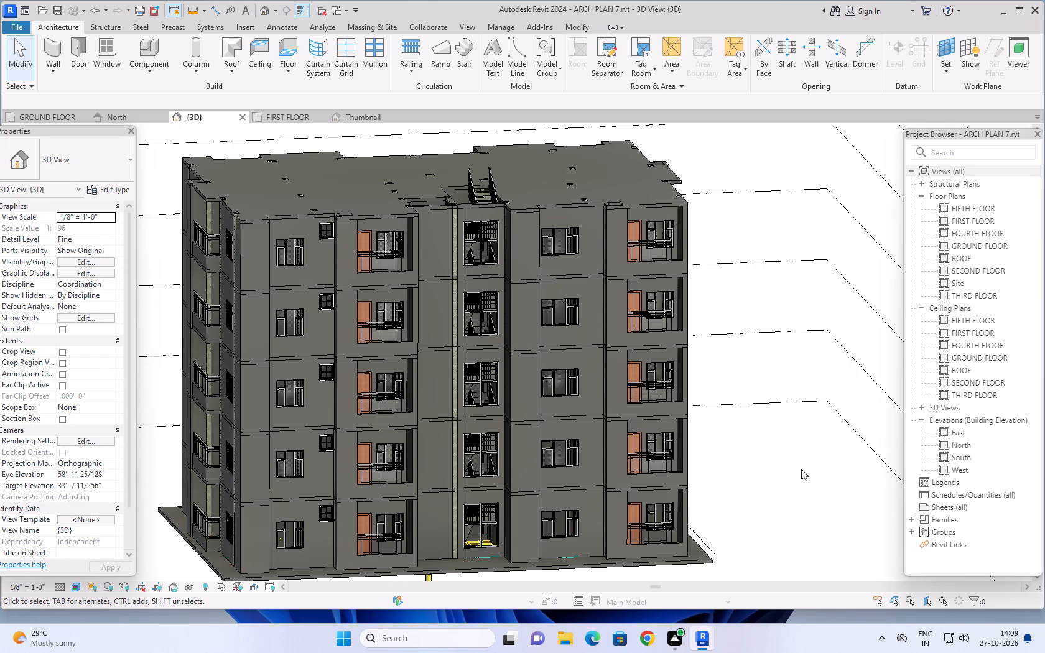
pyautogui.scroll(-1, 784, 424)
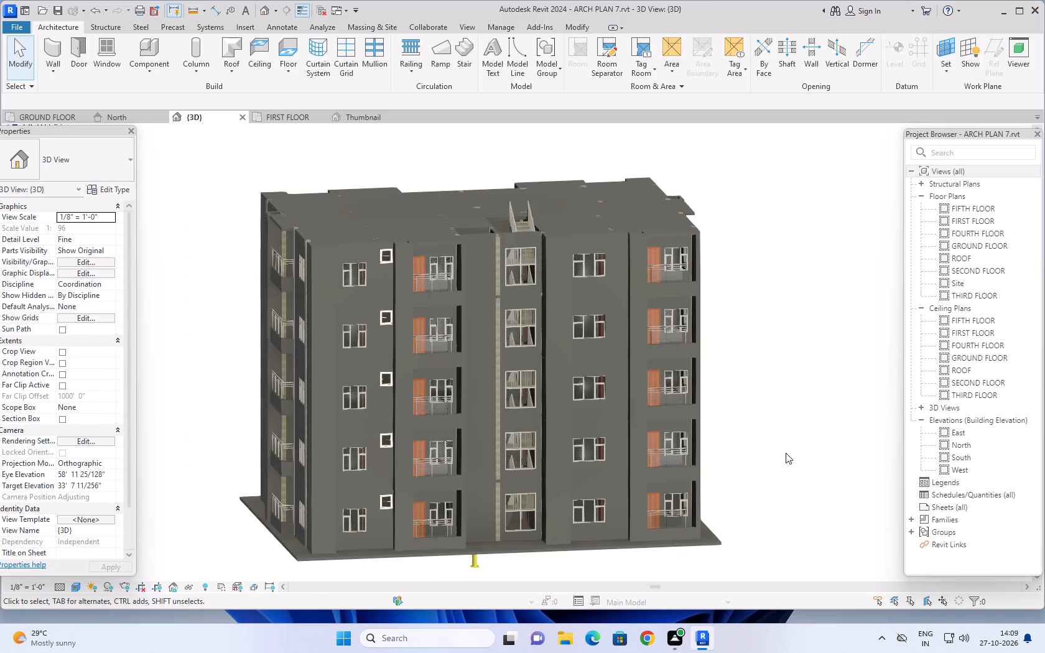
pyautogui.moveTo(790, 456); pyautogui.dragTo(756, 433, button='middle')
pyautogui.moveTo(759, 435); pyautogui.dragTo(865, 486, button='middle')
pyautogui.moveTo(747, 438); pyautogui.dragTo(809, 450, button='middle')
pyautogui.keyDown('shift'); pyautogui.scroll(-1, 747, 438); pyautogui.keyUp('shift')
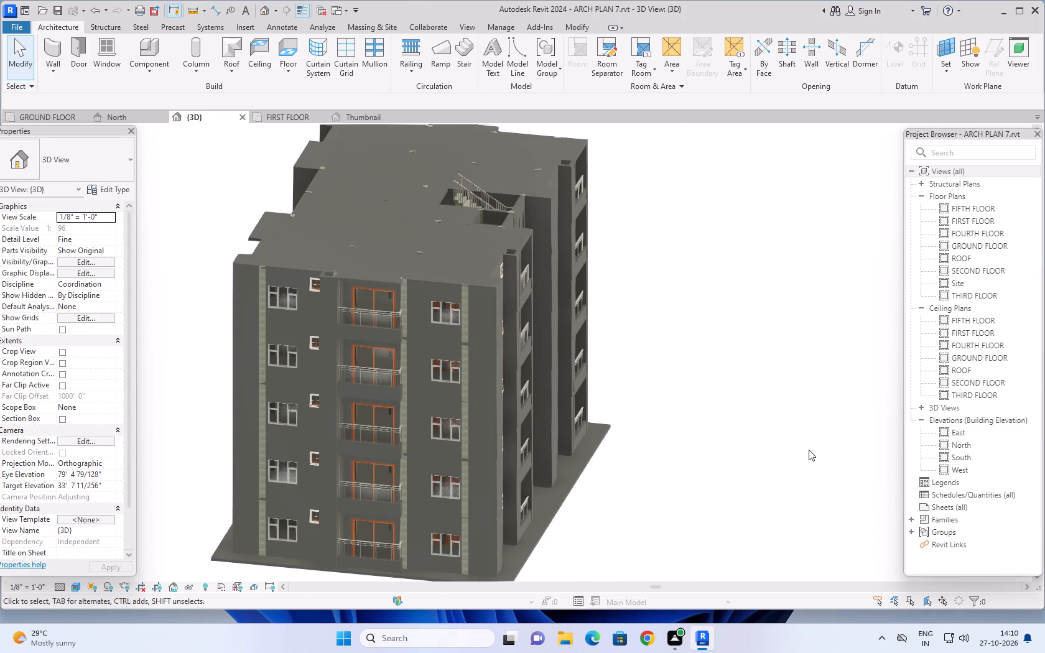
pyautogui.moveTo(737, 484); pyautogui.dragTo(858, 453, button='middle')
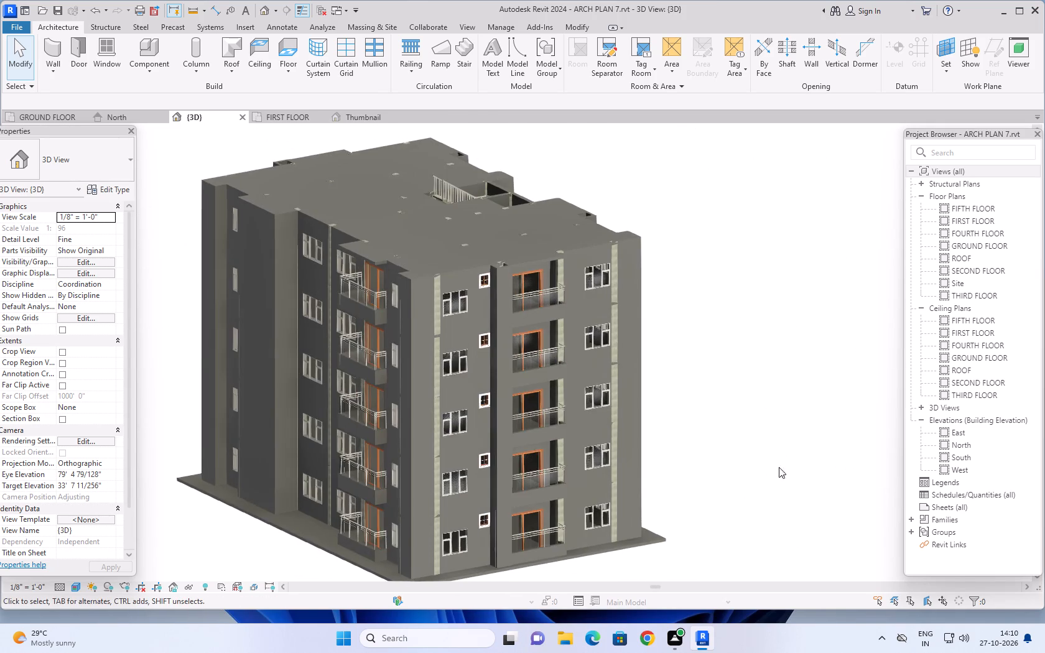
pyautogui.moveTo(716, 456); pyautogui.dragTo(838, 461, button='middle')
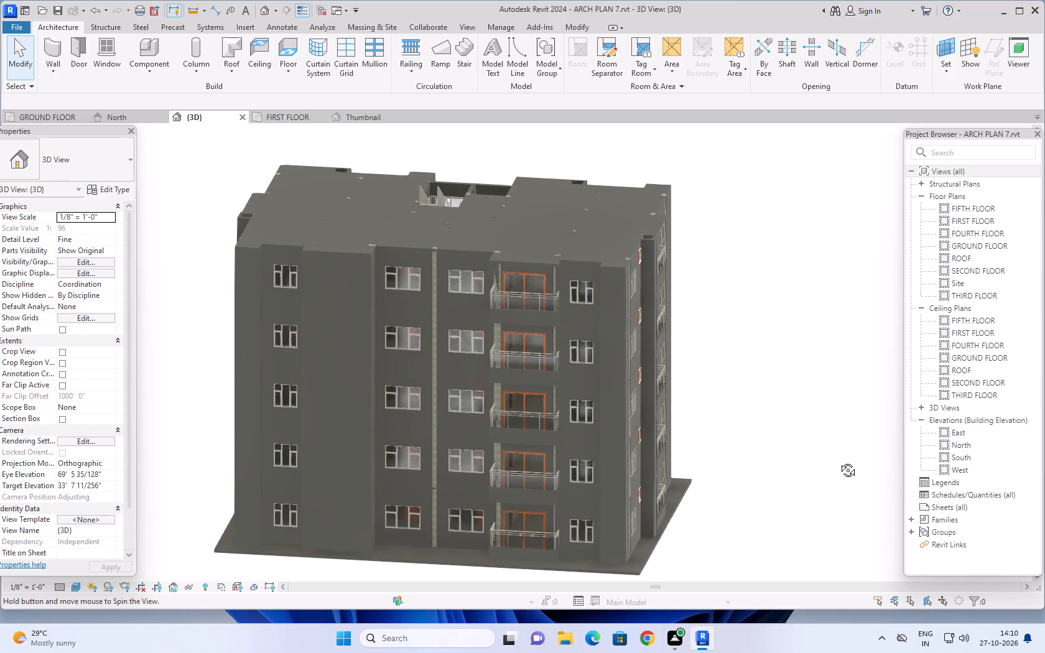
pyautogui.moveTo(838, 461); pyautogui.dragTo(834, 460, button='middle')
# Inspect the upper-floor balconies, corner columns and roof slab up close in the {3D} view, finishing with the whole building.
pyautogui.scroll(4, 772, 418)
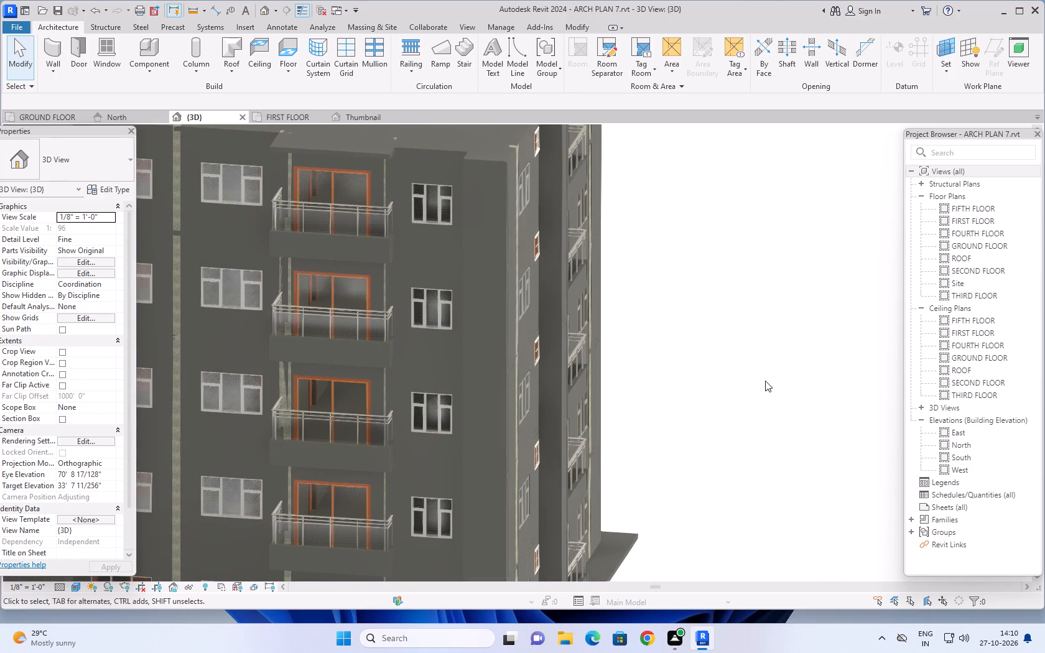
pyautogui.moveTo(765, 379); pyautogui.dragTo(764, 454, button='middle')
pyautogui.moveTo(755, 438); pyautogui.dragTo(809, 432, button='middle')
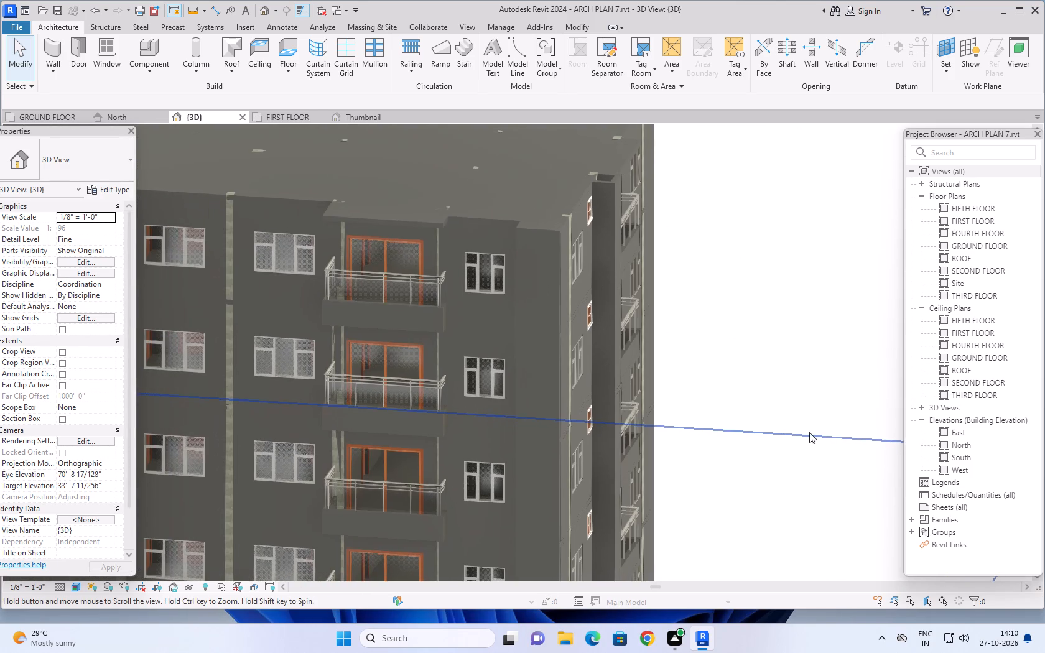
pyautogui.moveTo(807, 450); pyautogui.dragTo(738, 500, button='middle')
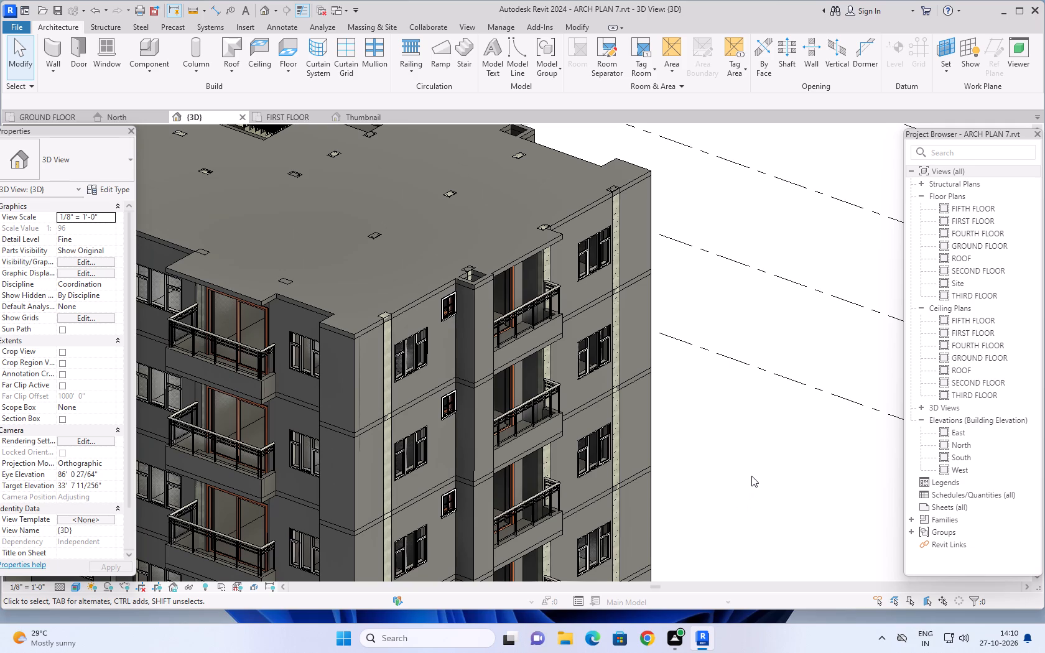
pyautogui.scroll(-5, 751, 476)
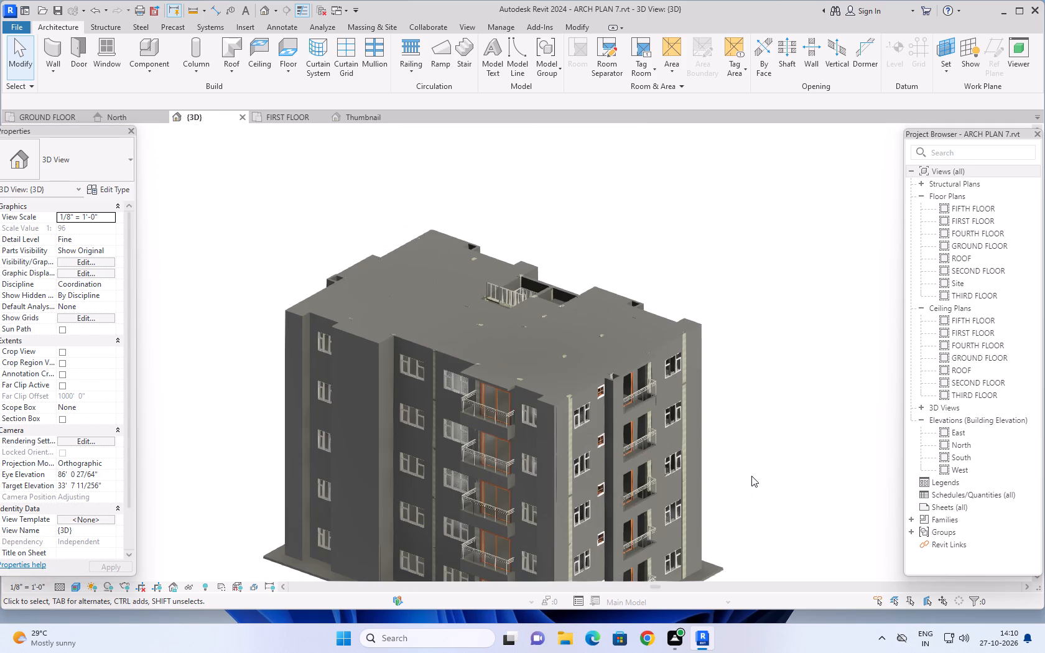
pyautogui.moveTo(751, 476); pyautogui.dragTo(759, 425, button='middle')
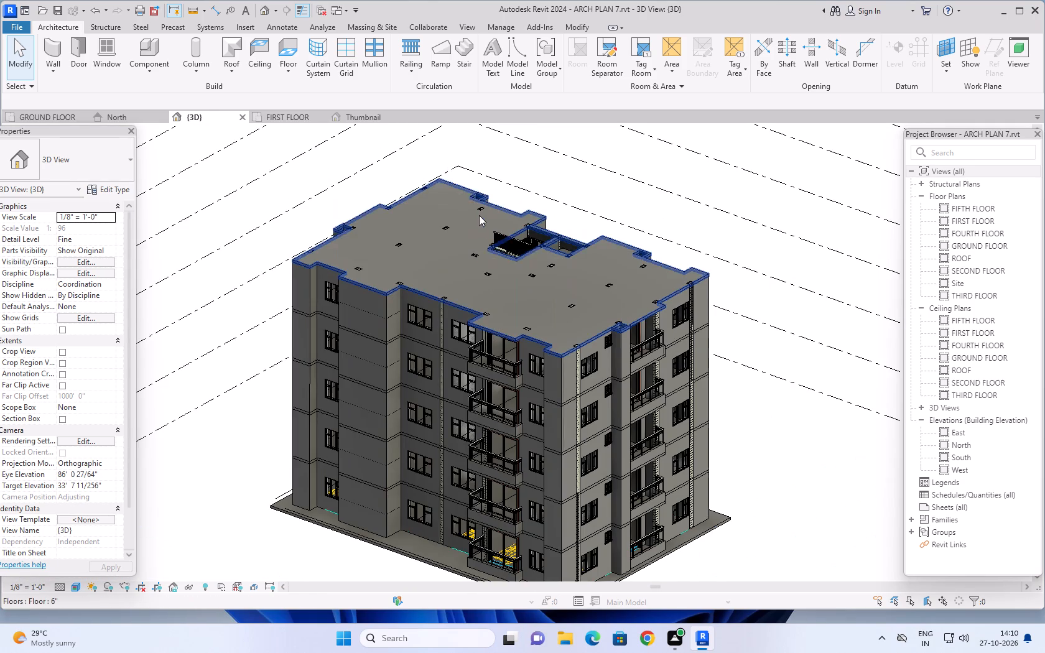
# Review the GROUND FLOOR plan, examining the bedroom corner columns and the overall layout of both apartments, staircase and lift.
pyautogui.click(55, 115)
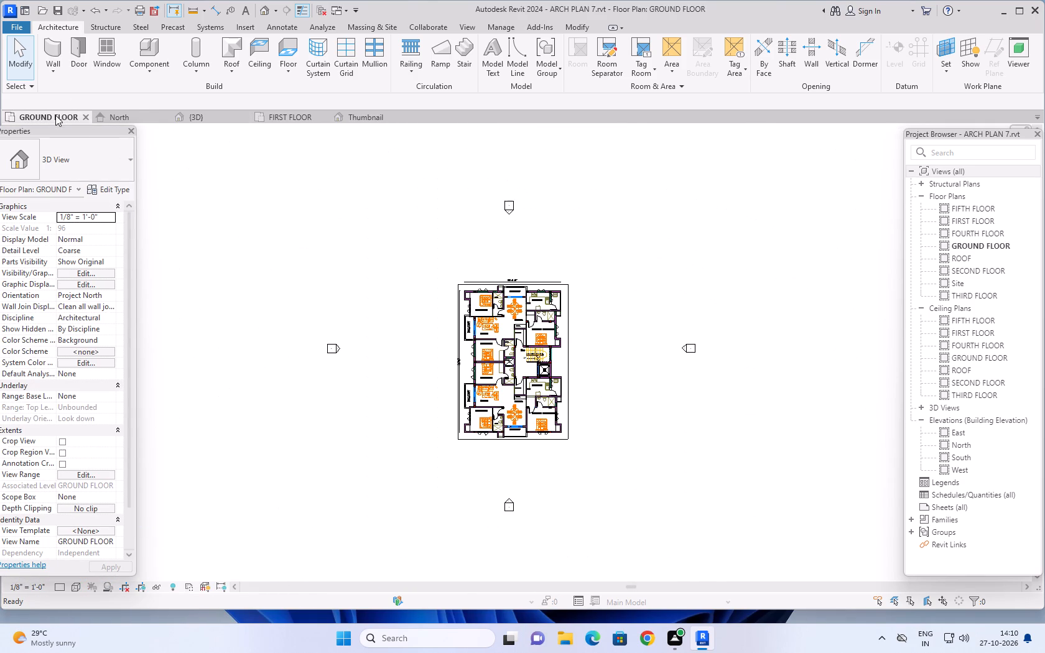
pyautogui.scroll(5, 447, 299)
pyautogui.scroll(11, 531, 285)
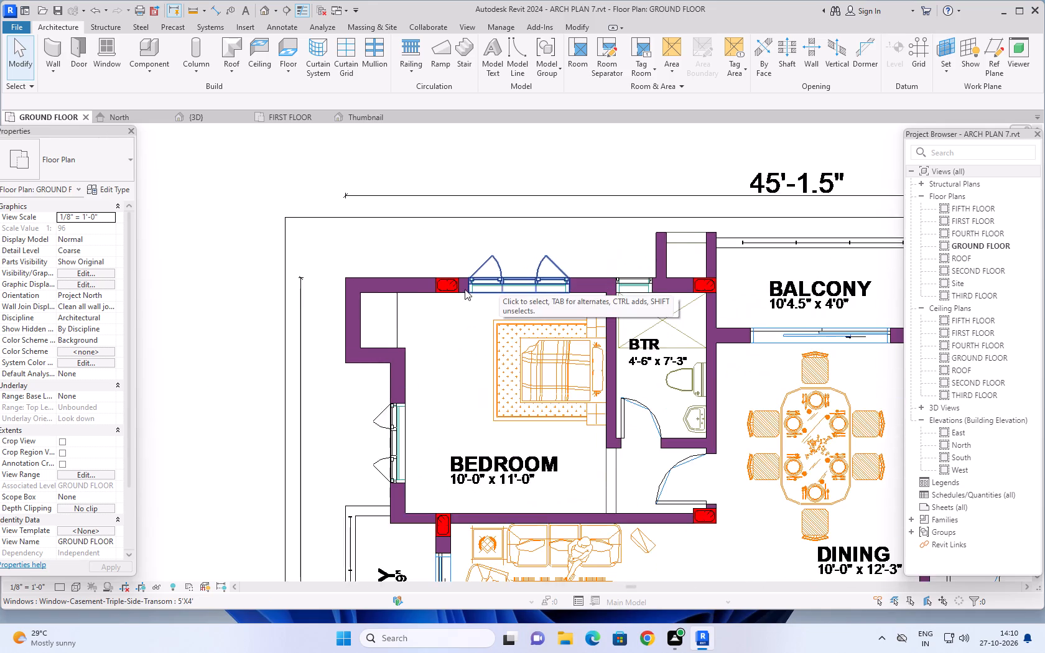
pyautogui.scroll(6, 465, 289)
pyautogui.scroll(-6, 432, 329)
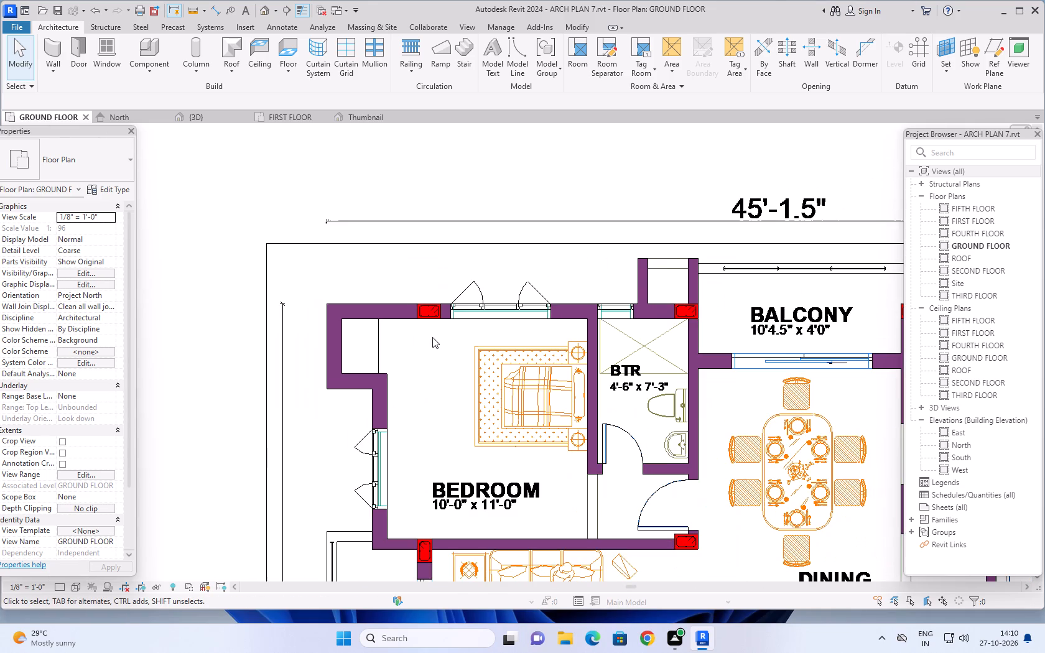
pyautogui.scroll(-3, 432, 337)
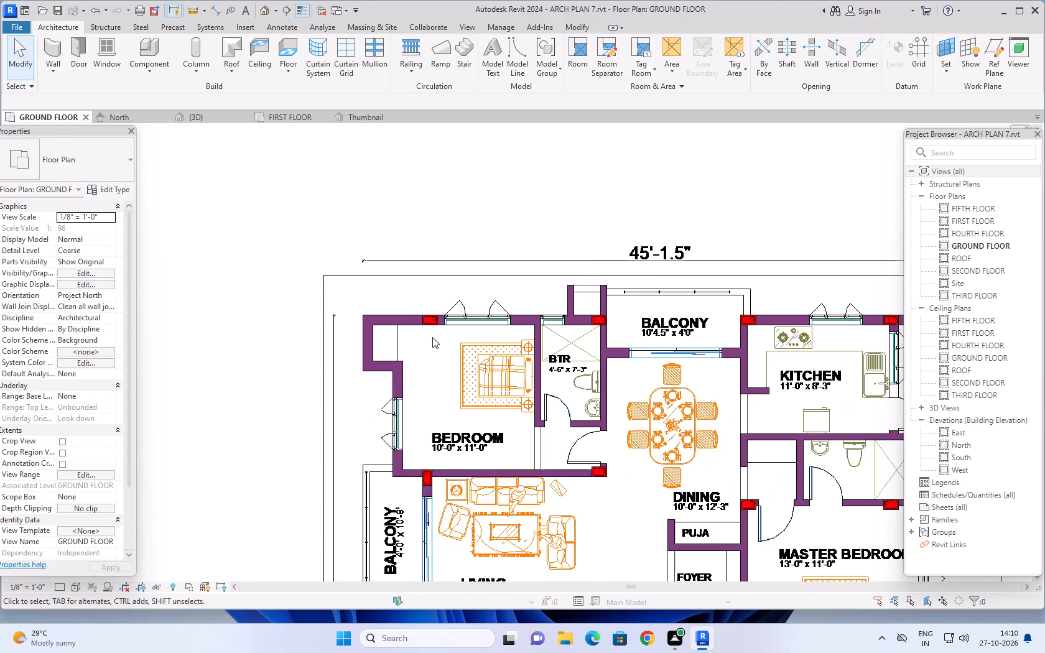
pyautogui.scroll(-2, 432, 337)
pyautogui.moveTo(642, 234); pyautogui.dragTo(592, 183, button='middle')
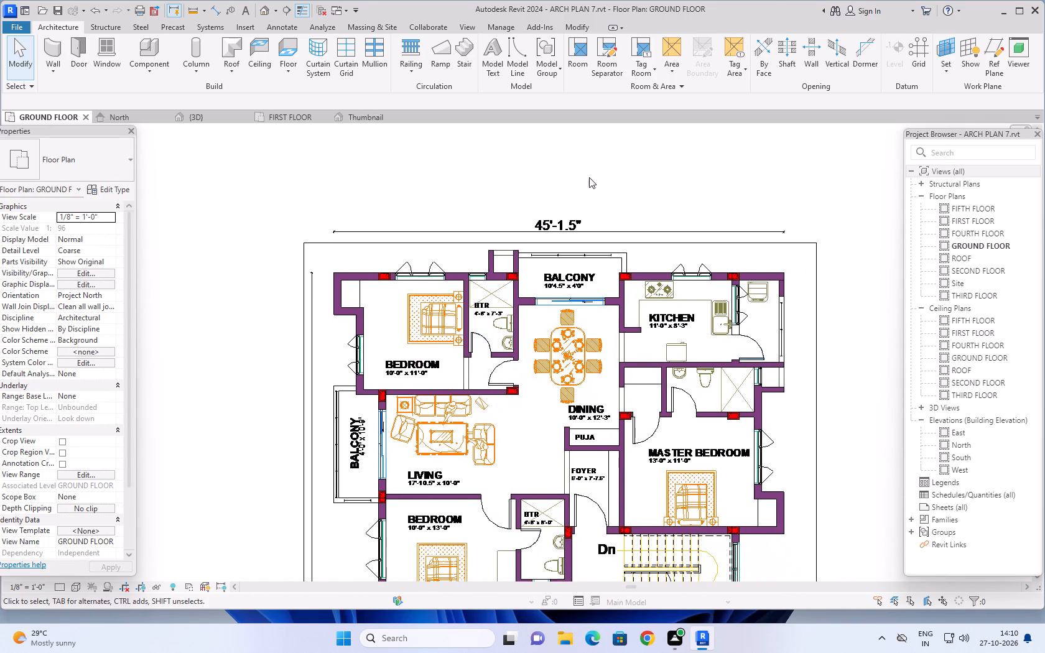
pyautogui.scroll(-2, 592, 175)
pyautogui.moveTo(628, 180); pyautogui.dragTo(606, 147, button='middle')
pyautogui.scroll(-2, 608, 146)
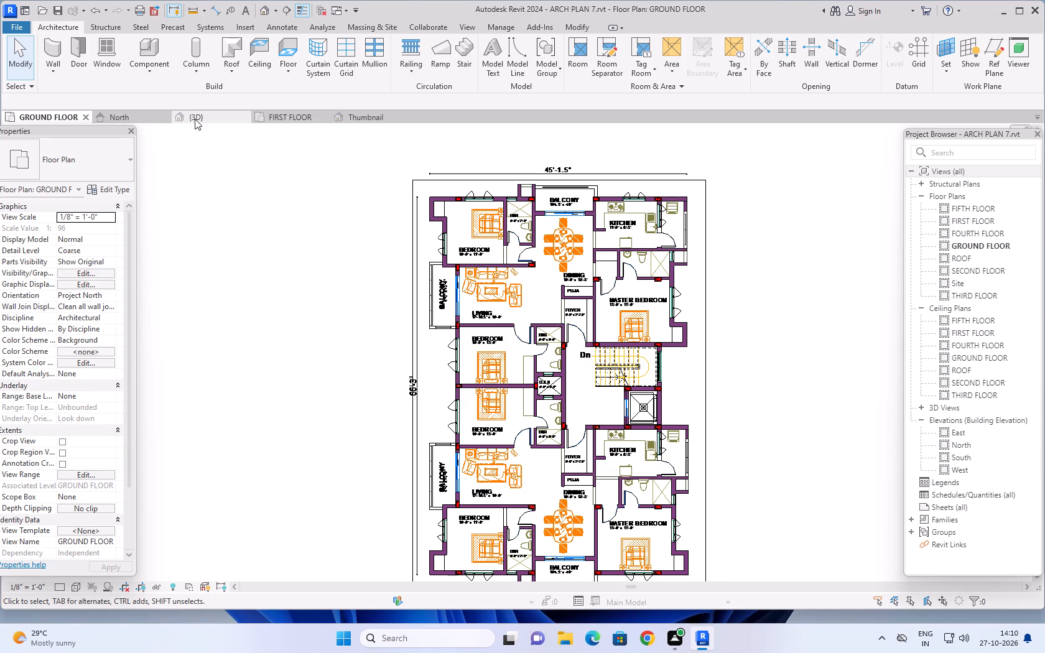
# In the North elevation, select all the ground-storey elements across the full building width, including the lift, leaving out the base slab.
pyautogui.click(139, 113)
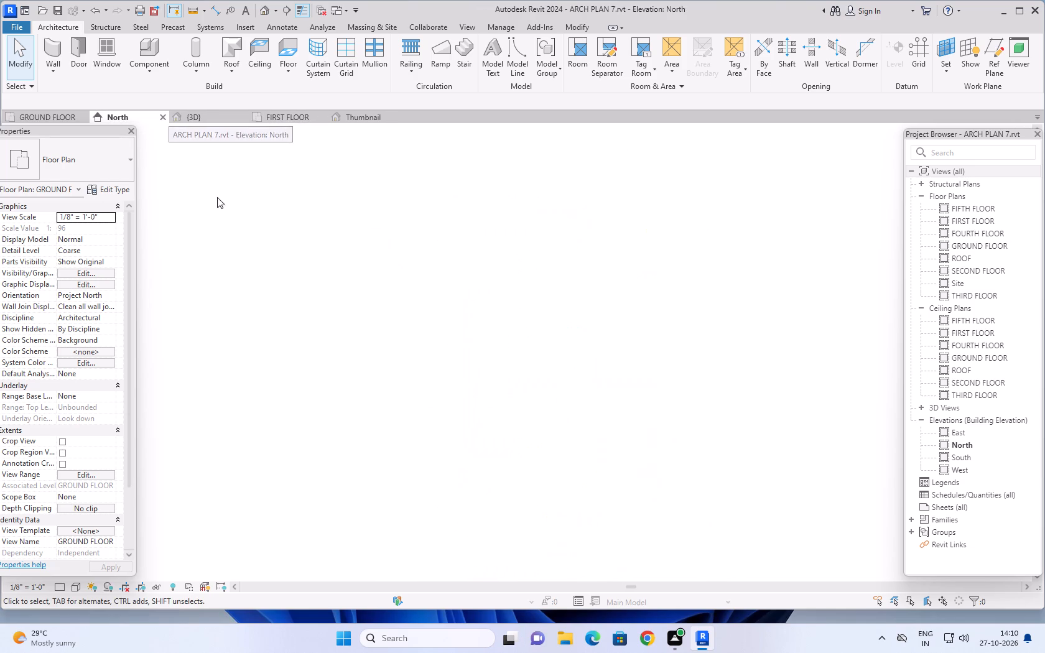
pyautogui.scroll(-1, 498, 415)
pyautogui.scroll(8, 539, 392)
pyautogui.moveTo(572, 343); pyautogui.dragTo(552, 396, button='middle')
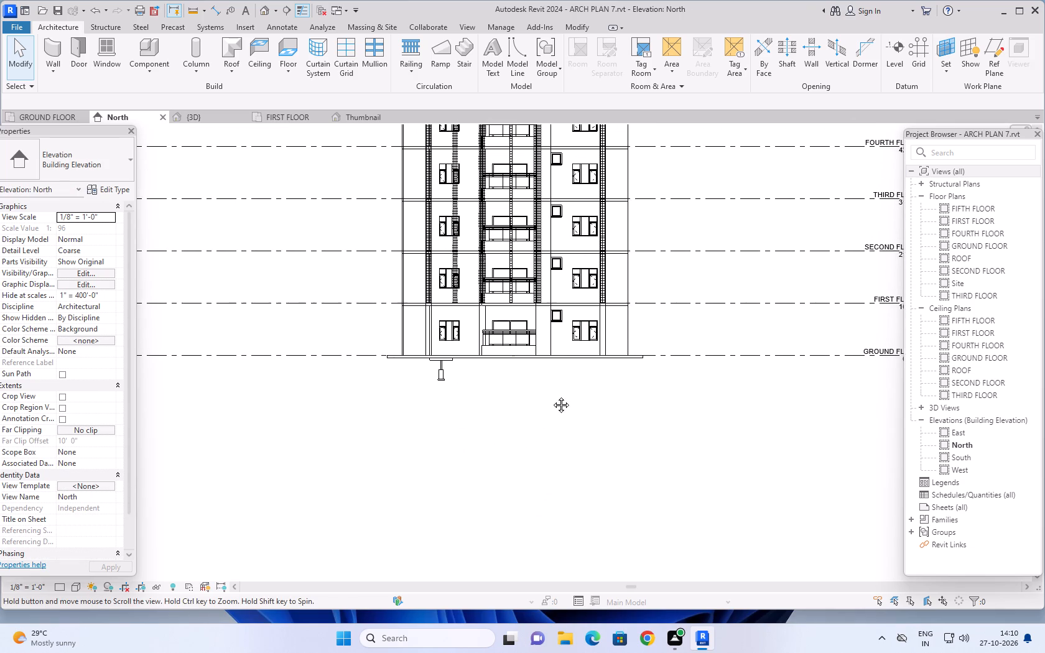
pyautogui.moveTo(552, 396); pyautogui.dragTo(551, 396, button='middle')
pyautogui.press('Escape')
pyautogui.press('Escape')
pyautogui.scroll(5, 583, 389)
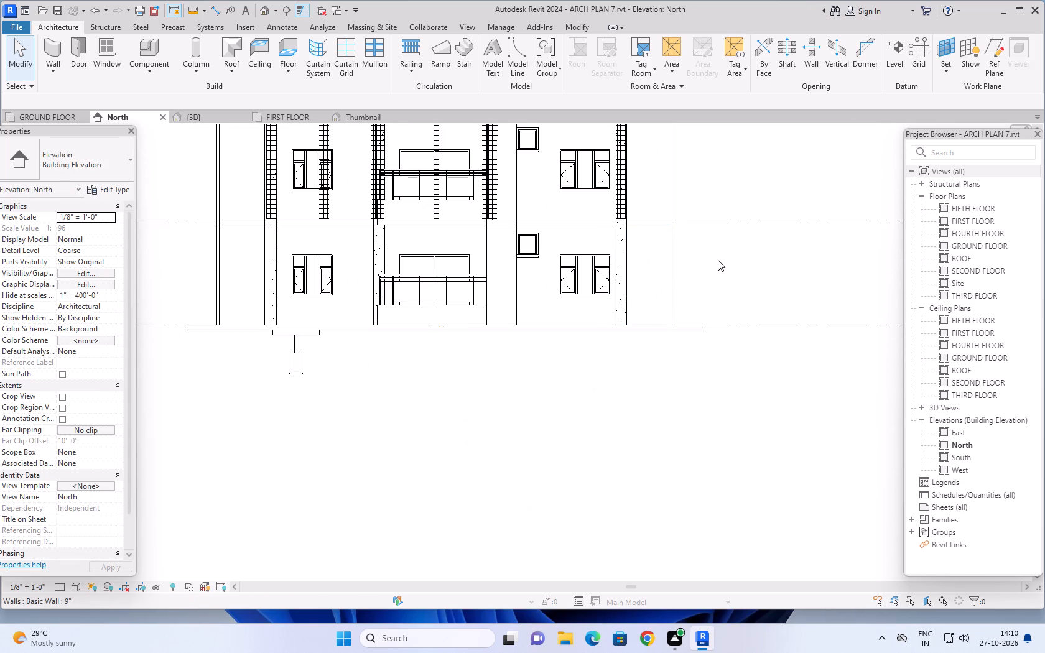
pyautogui.moveTo(718, 251); pyautogui.dragTo(516, 297)
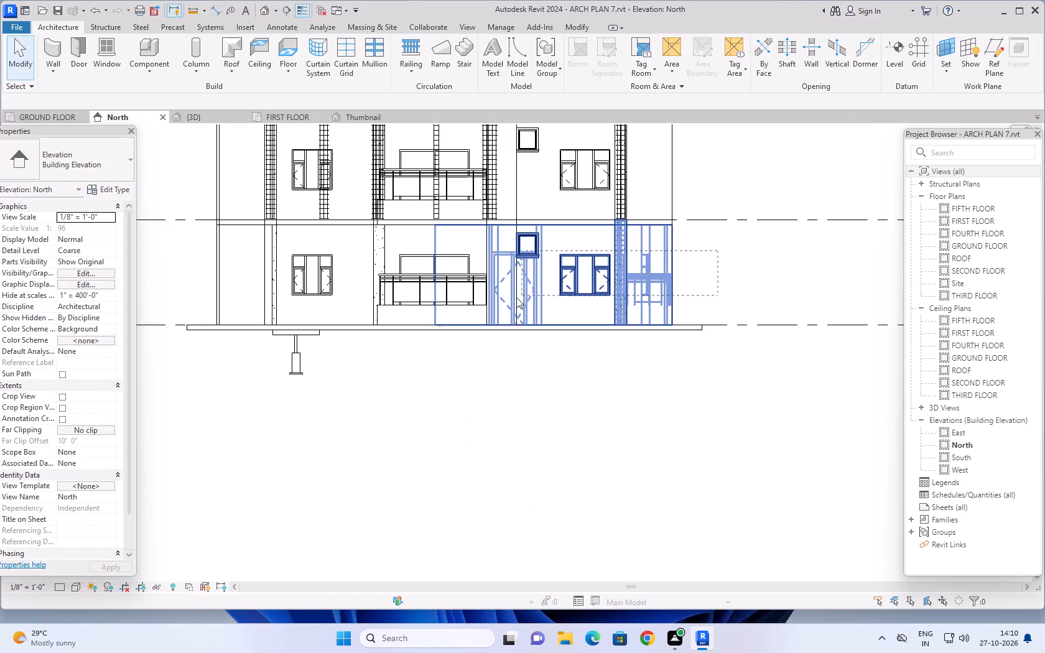
pyautogui.moveTo(516, 297); pyautogui.dragTo(196, 312)
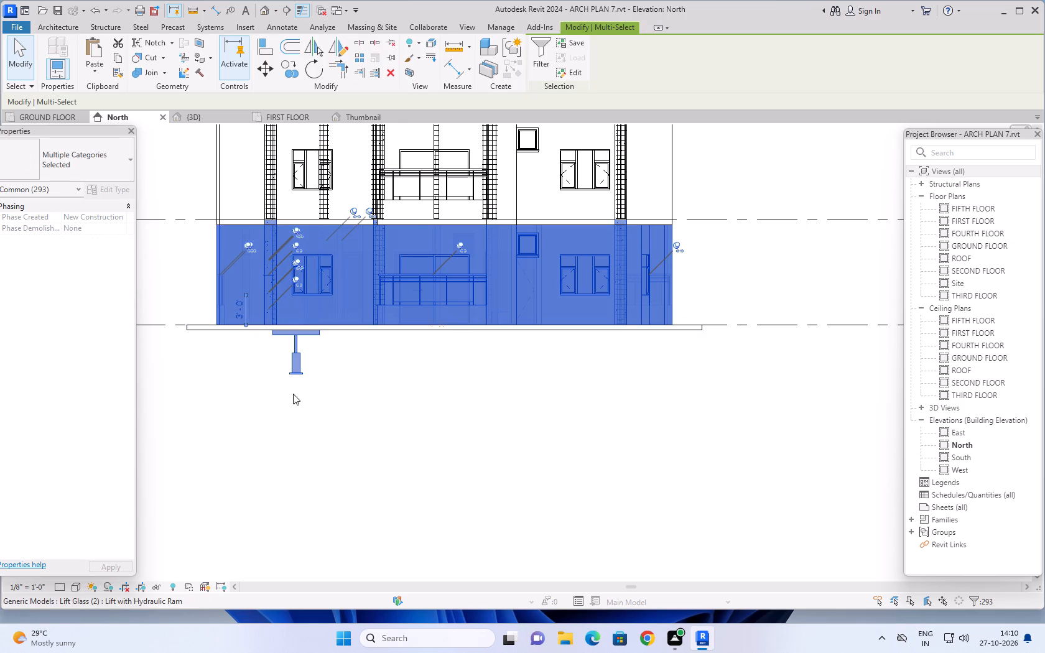
pyautogui.scroll(-1, 441, 385)
pyautogui.moveTo(454, 386); pyautogui.dragTo(480, 443, button='middle')
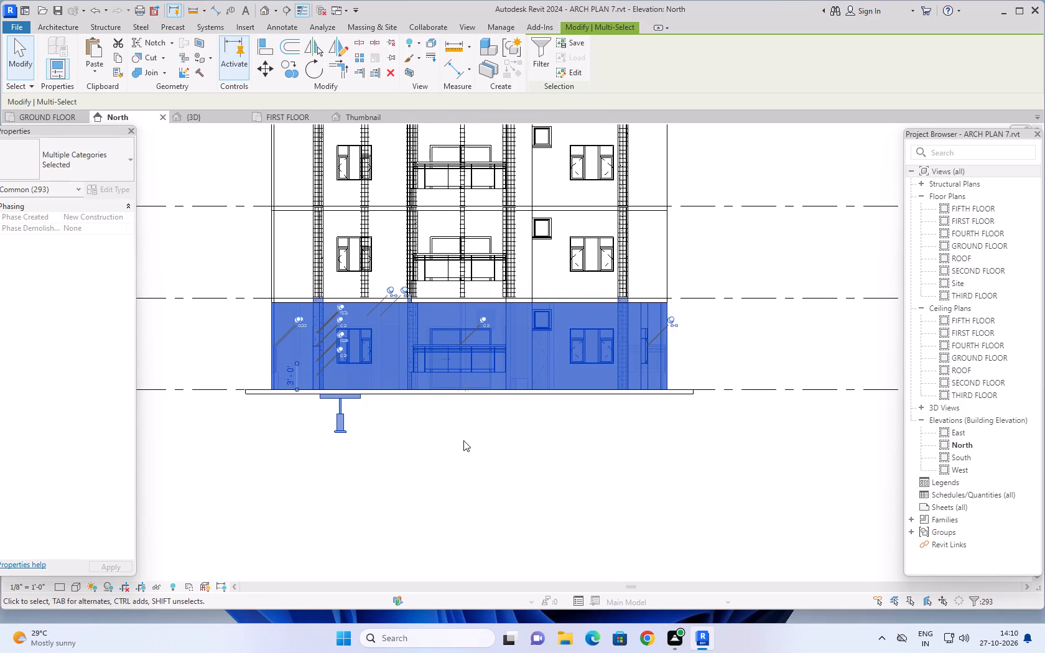
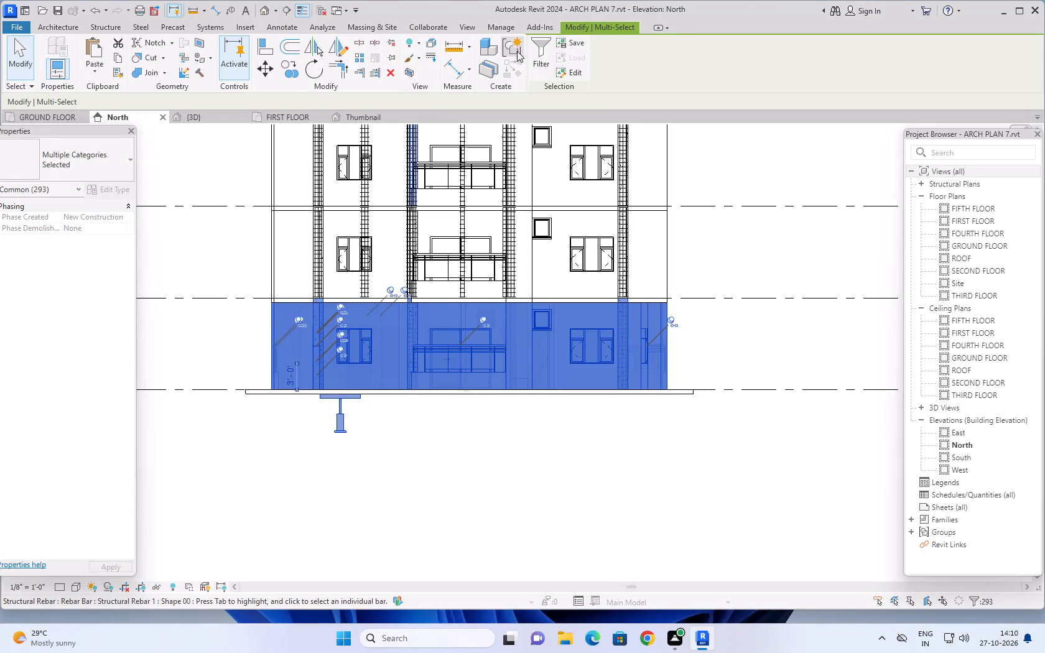
# Filter out railings, top rails, shaft opening, stairs, stair runs, structural columns and rebar from the ground-storey selection, and delete the remaining selected elements.
pyautogui.click(535, 48)
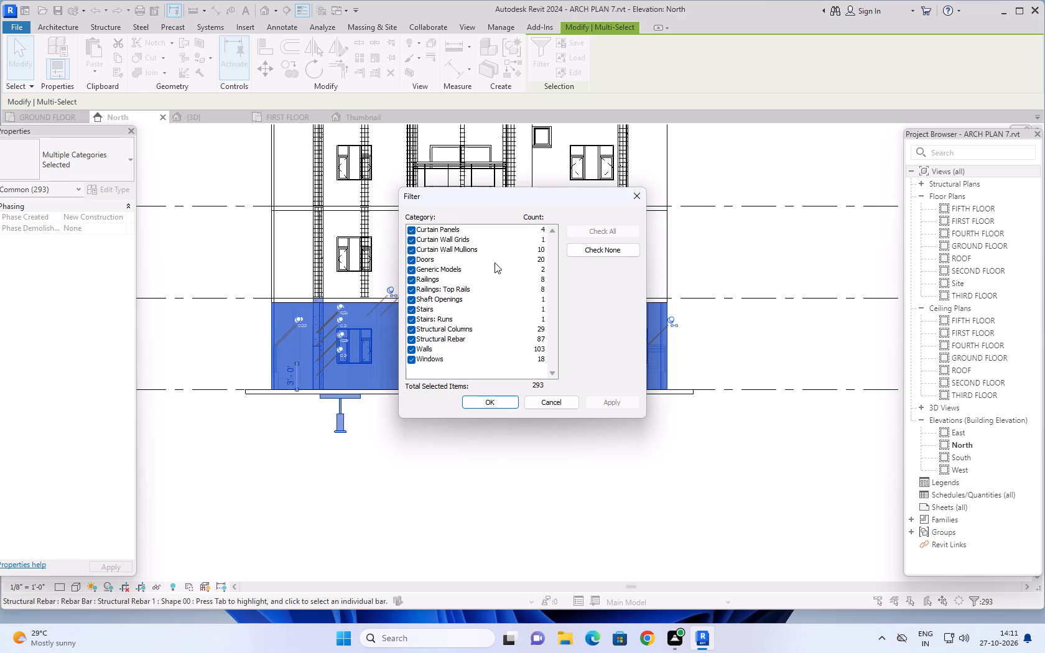
pyautogui.scroll(1, 422, 285)
pyautogui.click(411, 282)
pyautogui.click(412, 289)
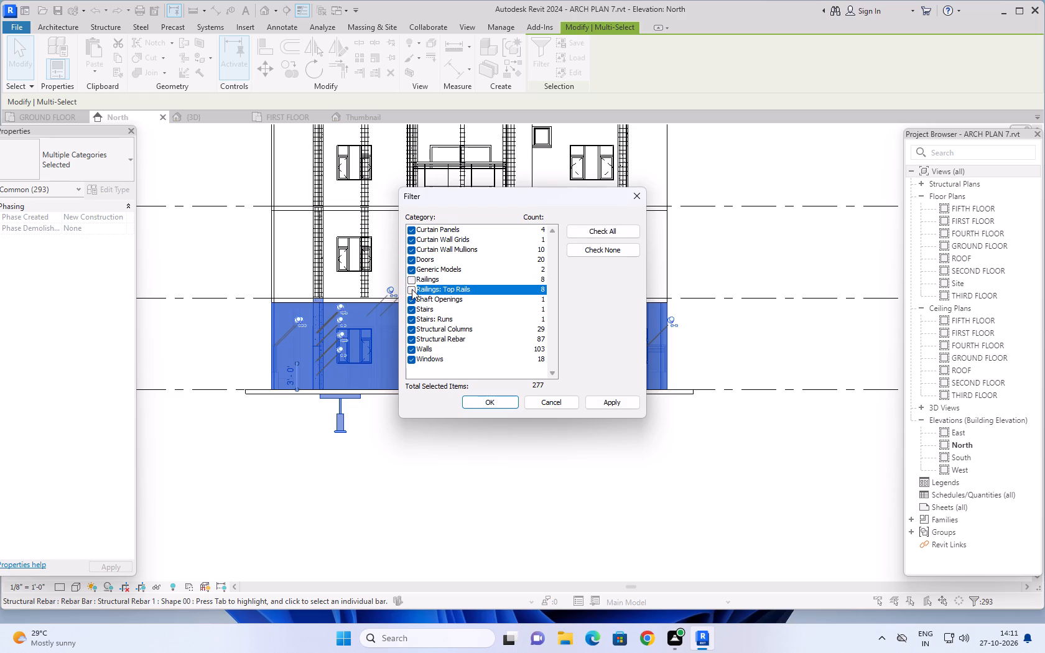
pyautogui.click(414, 299)
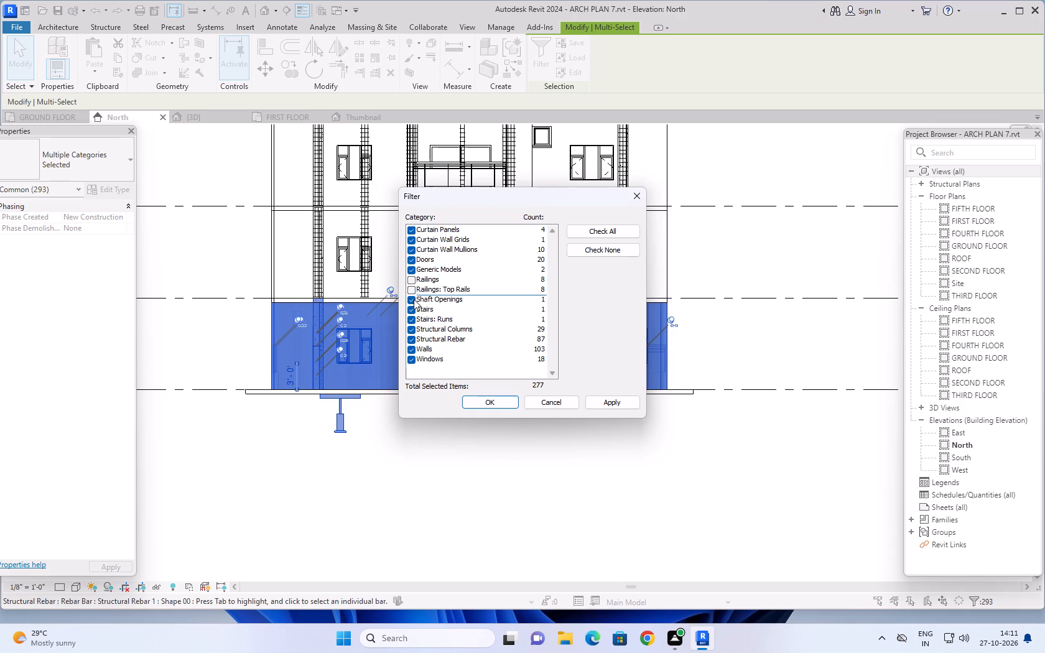
pyautogui.click(413, 311)
pyautogui.click(410, 318)
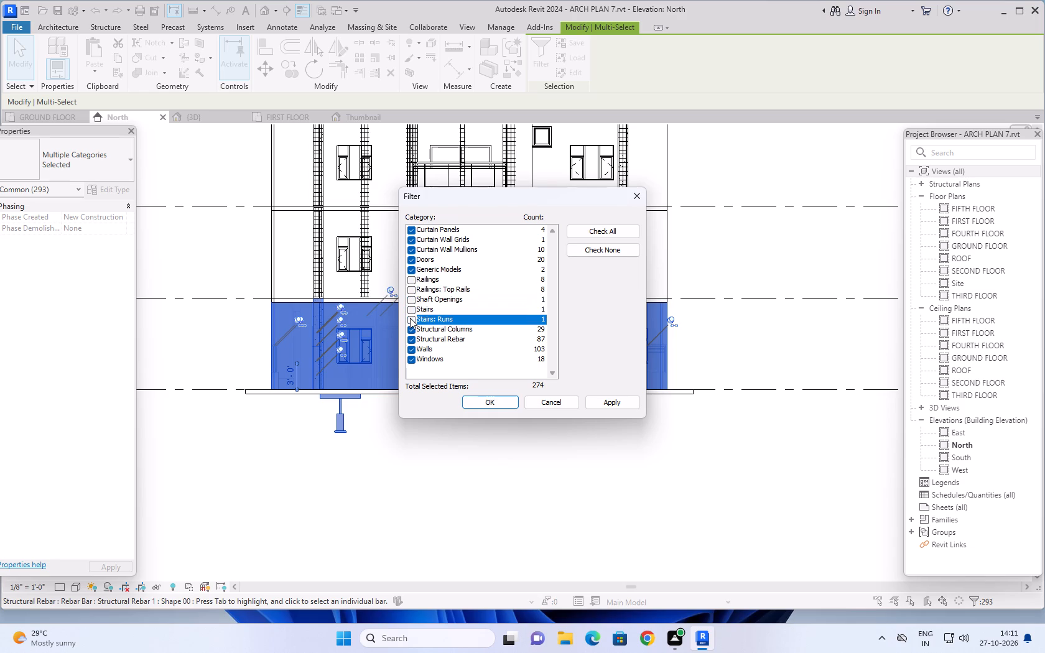
pyautogui.scroll(-1, 463, 295)
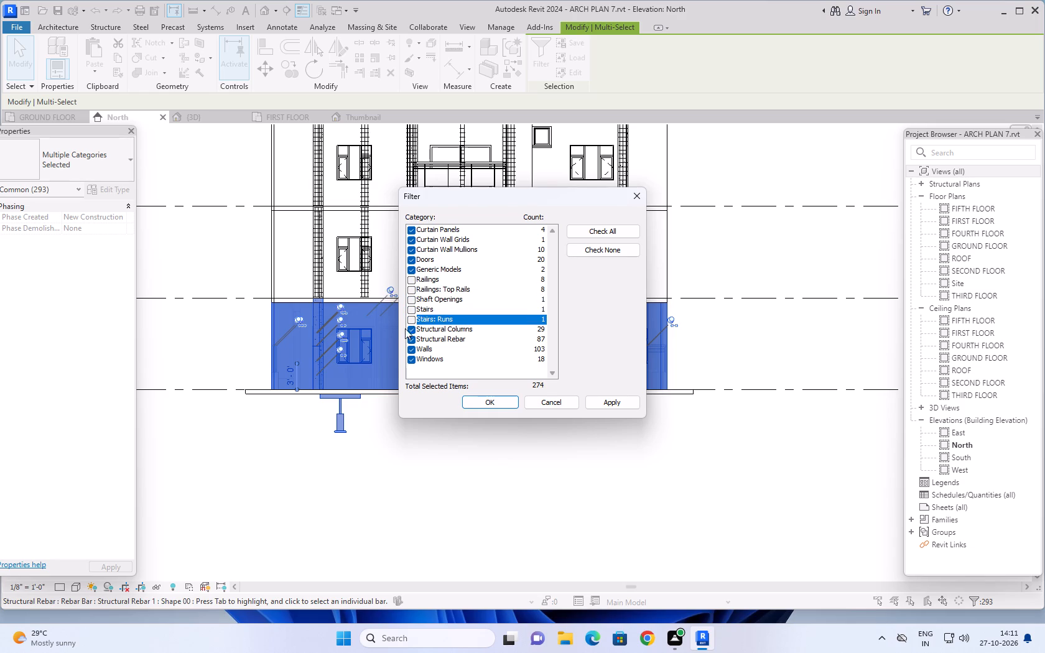
pyautogui.click(409, 328)
pyautogui.click(413, 339)
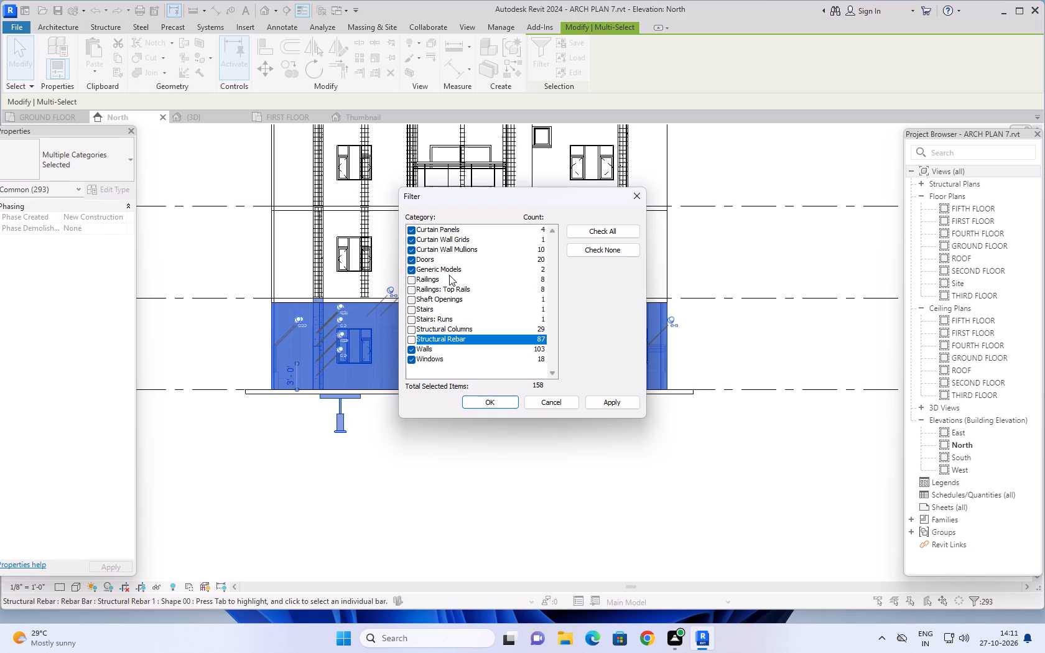
pyautogui.click(613, 401)
pyautogui.click(491, 401)
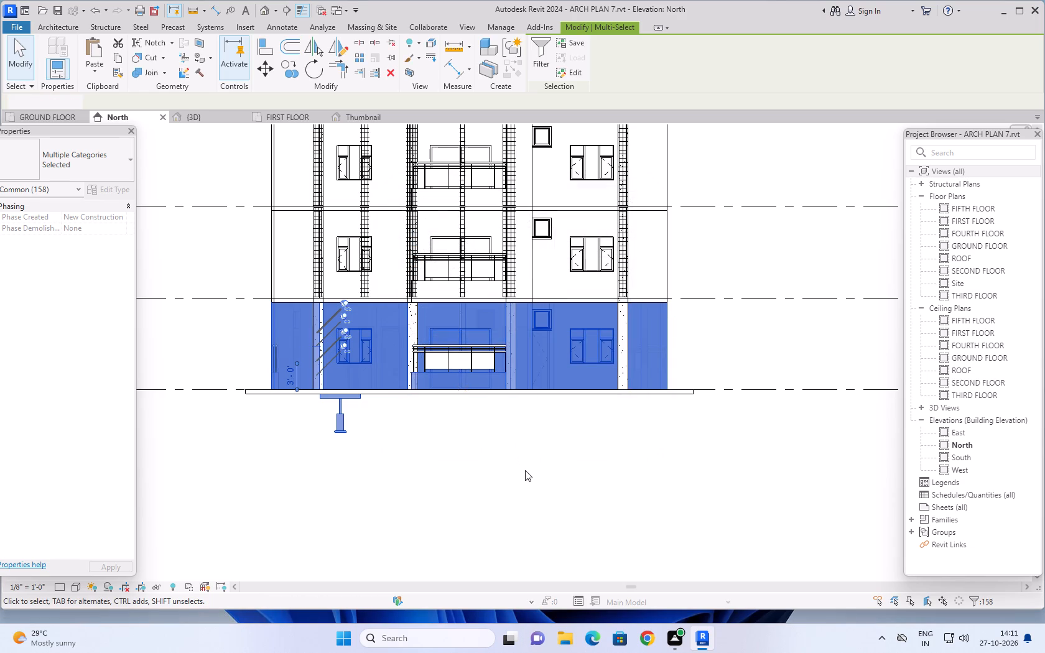
pyautogui.press('Delete')
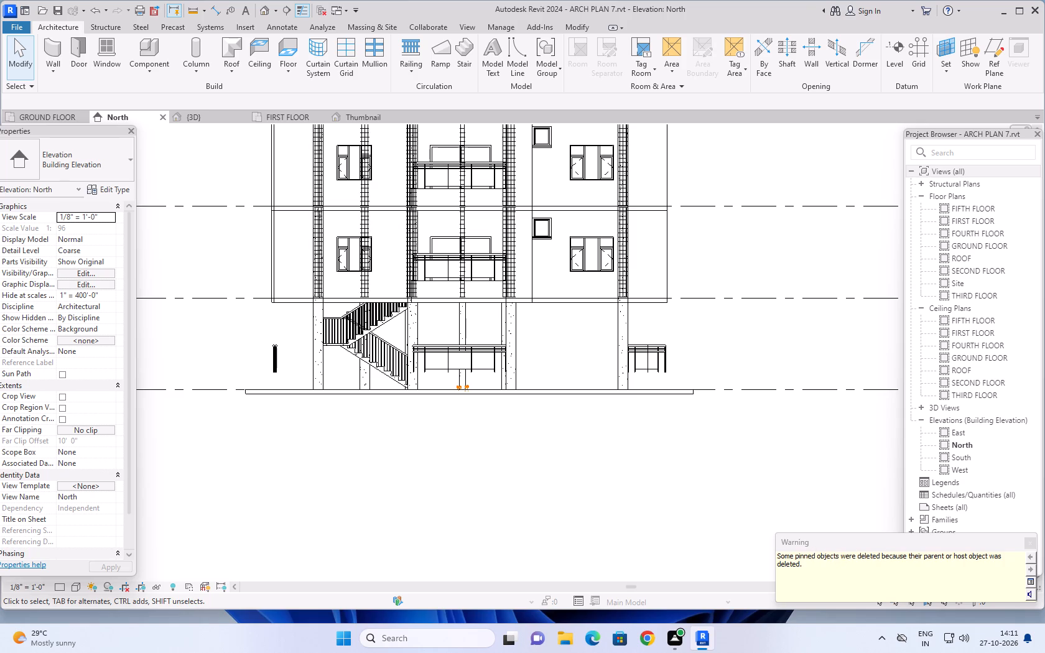
pyautogui.click(1028, 543)
# Review the GROUND FLOOR plan, examining the overall layout of both apartments, the staircase and the lift.
pyautogui.keyDown('shift'); pyautogui.moveTo(420, 461); pyautogui.dragTo(514, 499, button='middle'); pyautogui.keyUp('shift')
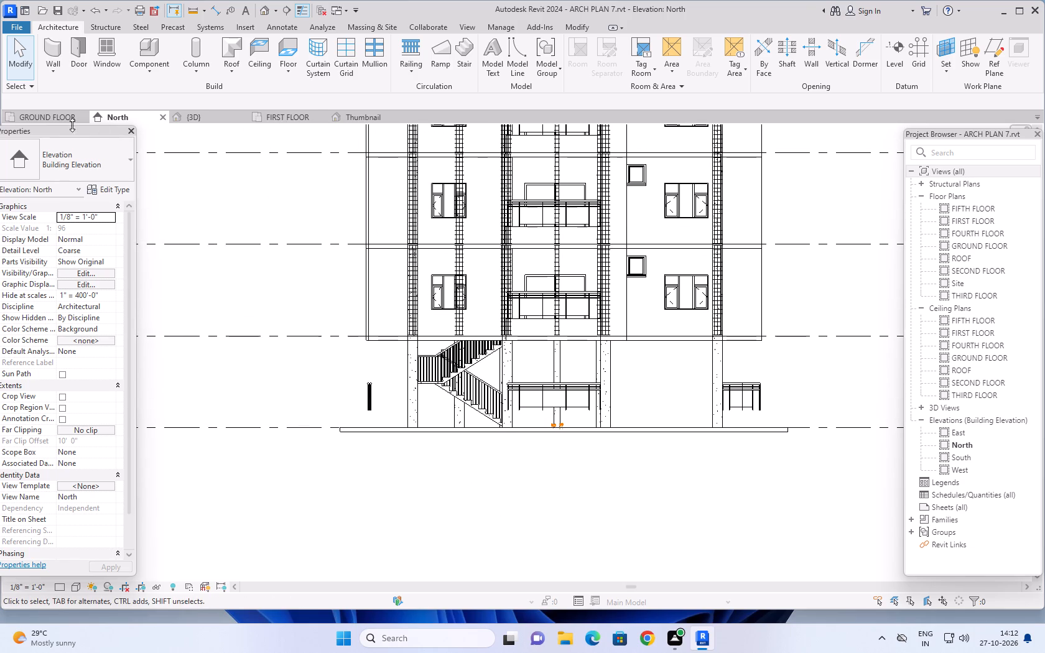
pyautogui.click(52, 119)
pyautogui.scroll(-1, 557, 305)
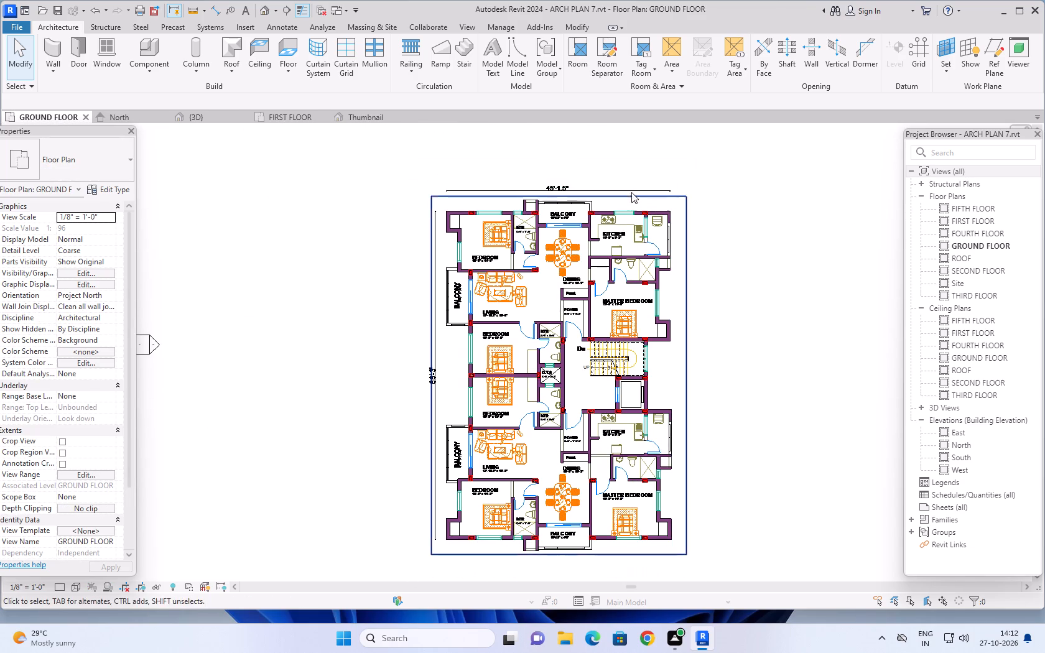
pyautogui.click(631, 186)
pyautogui.click(625, 189)
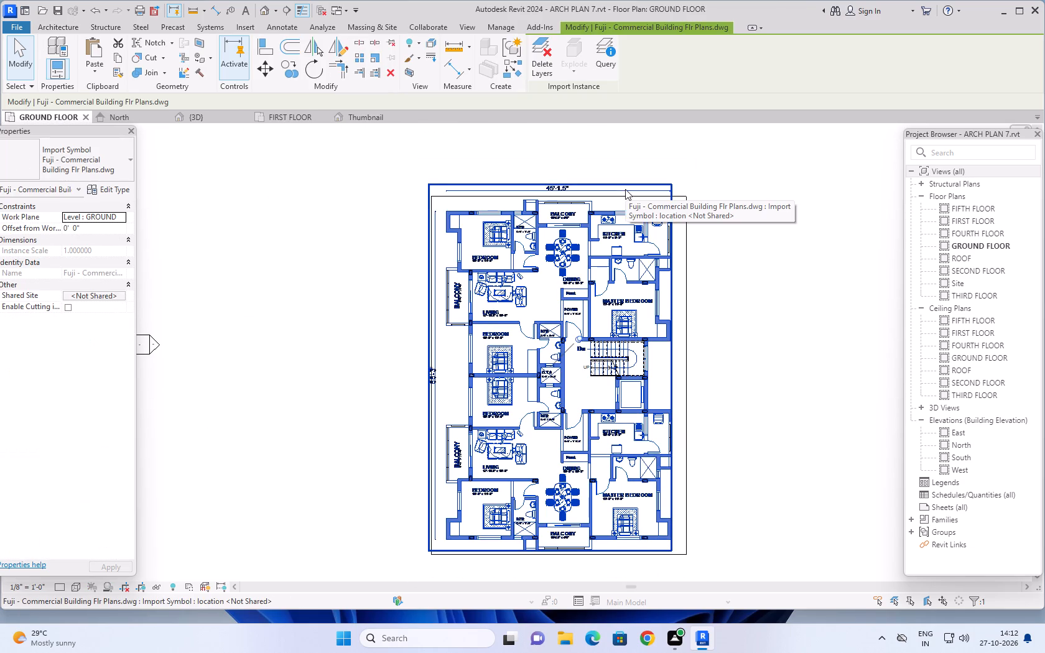
pyautogui.press('Escape')
pyautogui.scroll(-1, 775, 222)
pyautogui.moveTo(774, 234); pyautogui.dragTo(773, 234, button='middle')
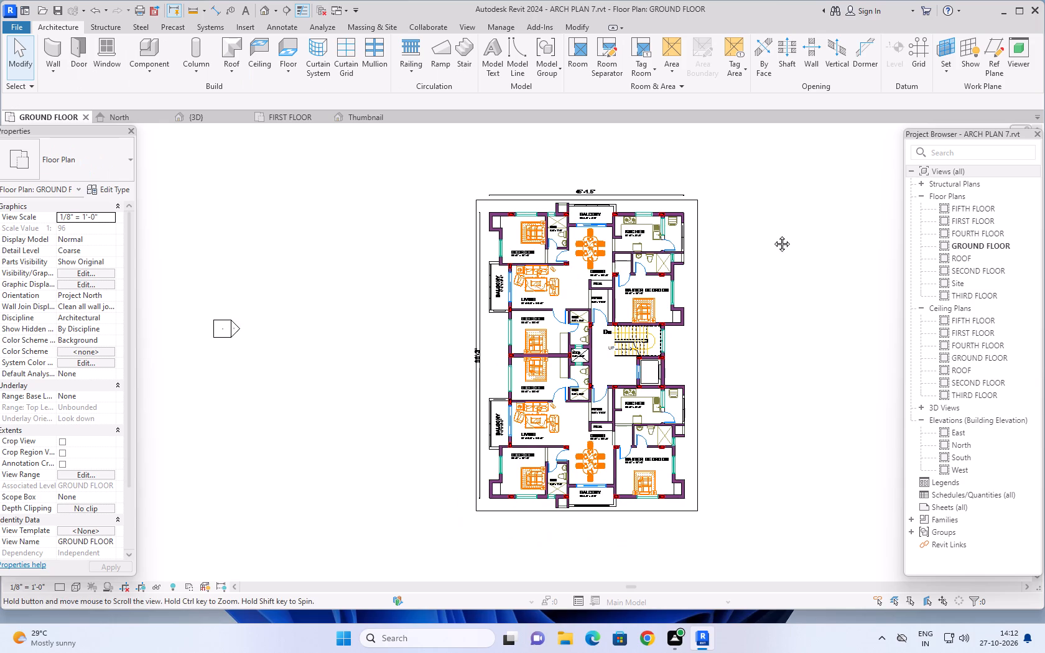
pyautogui.moveTo(773, 234); pyautogui.dragTo(756, 234, button='middle')
pyautogui.middleClick(756, 234)
pyautogui.scroll(3, 730, 292)
pyautogui.moveTo(726, 302); pyautogui.dragTo(743, 257, button='middle')
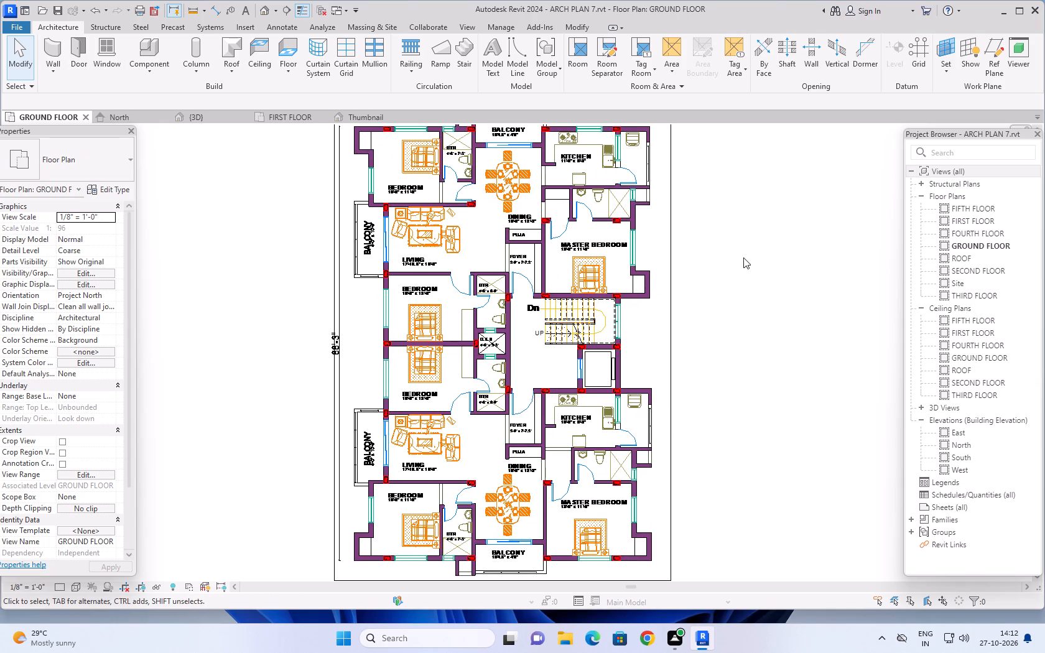
# In the {3D} view, select five ground-storey Glass Panel - Bottom Fill balcony railings around the building and delete them, keeping the stair railings.
pyautogui.click(198, 116)
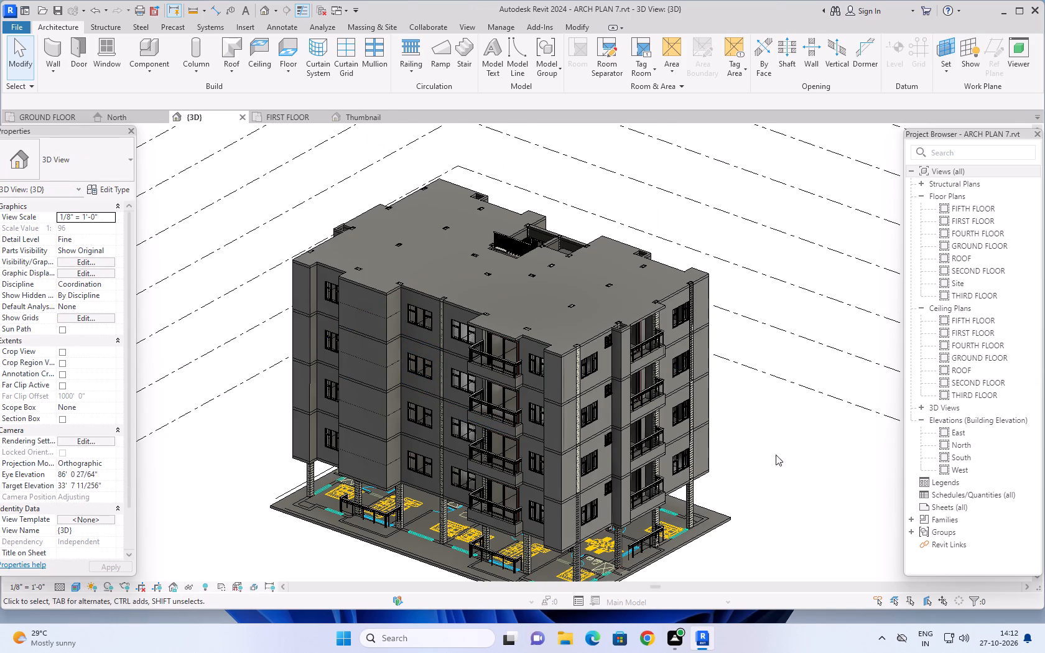
pyautogui.moveTo(776, 453); pyautogui.dragTo(741, 370, button='middle')
pyautogui.scroll(2, 649, 486)
pyautogui.moveTo(667, 522); pyautogui.dragTo(695, 533, button='middle')
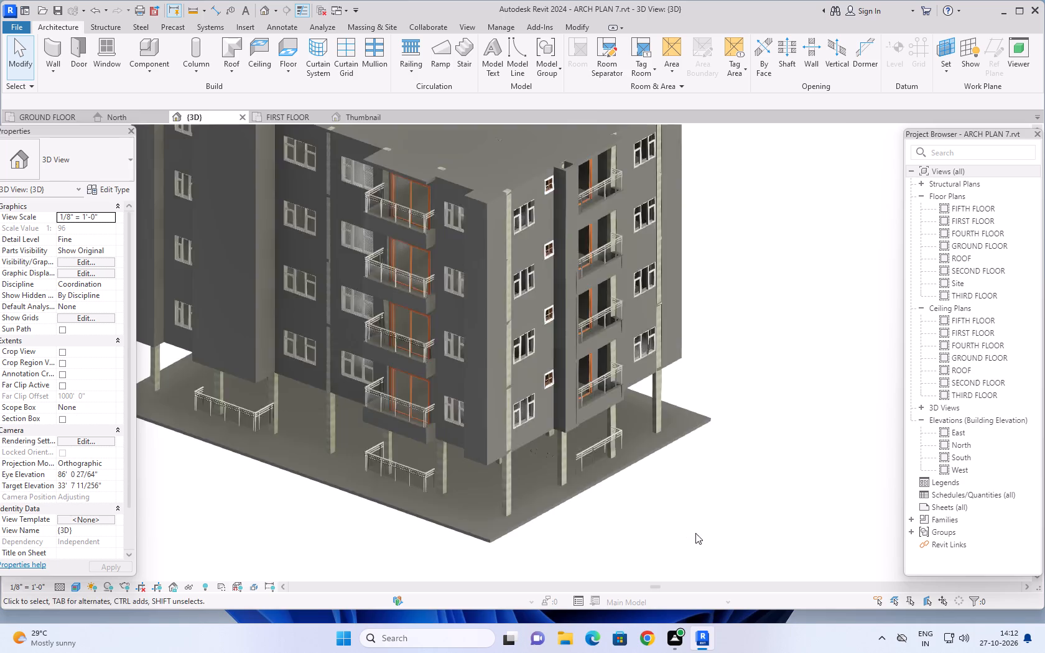
pyautogui.moveTo(695, 533); pyautogui.dragTo(699, 535, button='middle')
pyautogui.scroll(5, 625, 508)
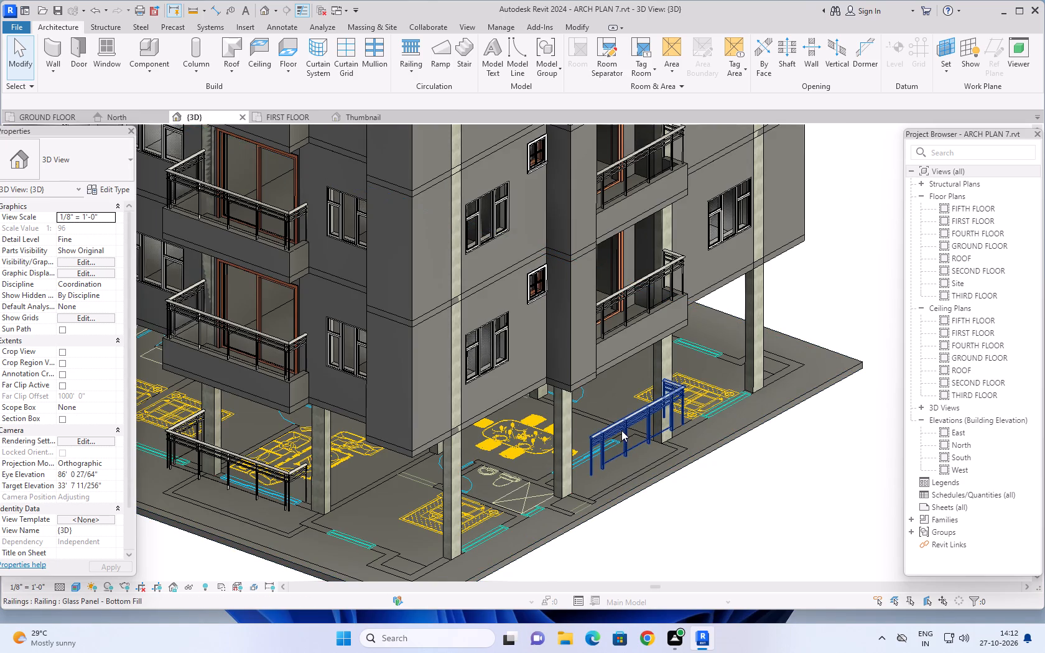
pyautogui.click(621, 430)
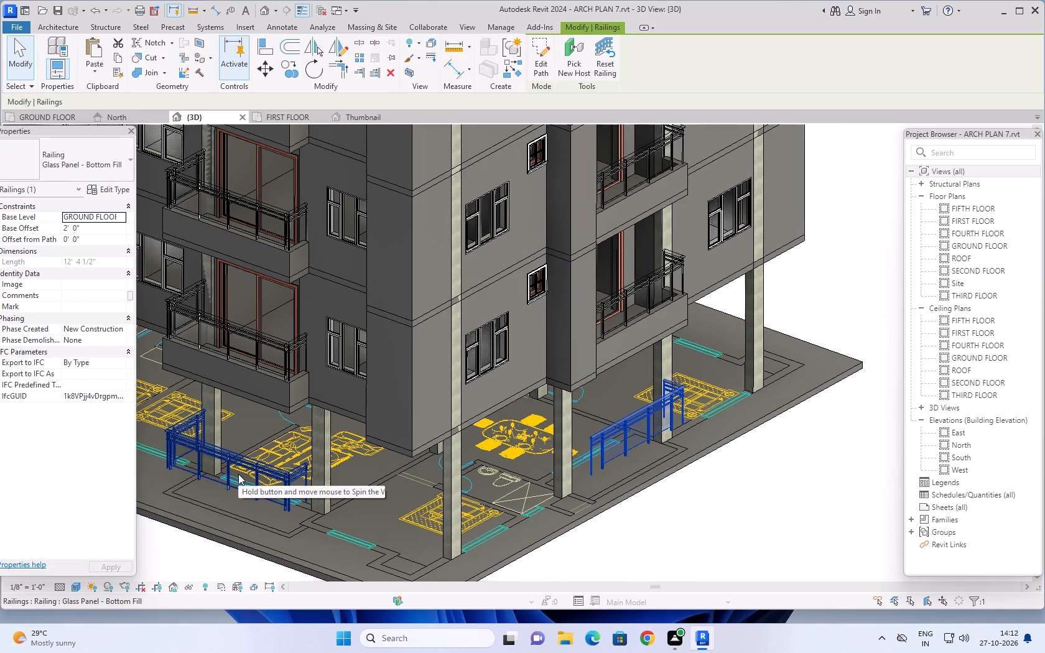
pyautogui.keyDown('ctrl'); pyautogui.click(239, 473); pyautogui.keyUp('ctrl')
pyautogui.scroll(-7, 361, 489)
pyautogui.moveTo(363, 496); pyautogui.dragTo(383, 496, button='middle')
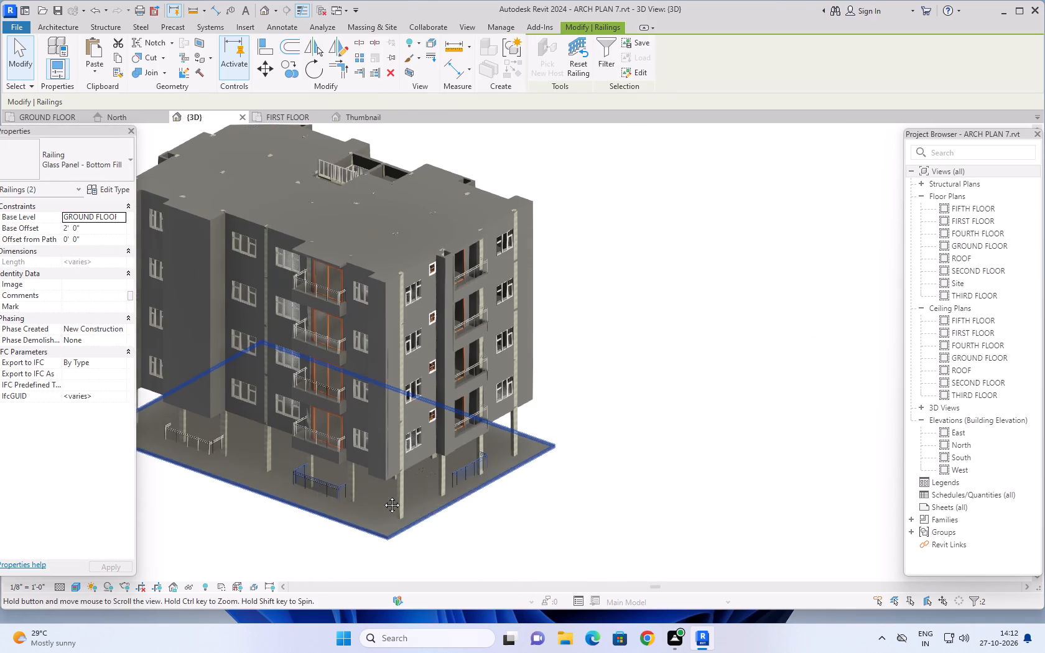
pyautogui.moveTo(383, 496); pyautogui.dragTo(446, 511, button='middle')
pyautogui.scroll(3, 310, 474)
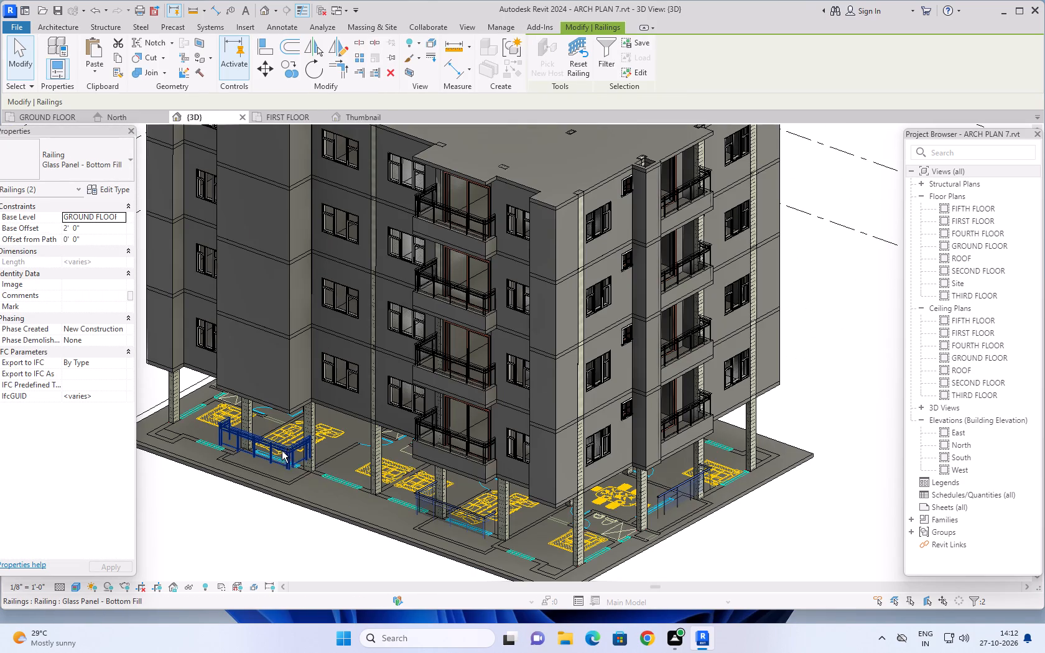
pyautogui.keyDown('ctrl'); pyautogui.click(282, 451); pyautogui.keyUp('ctrl')
pyautogui.scroll(-5, 710, 443)
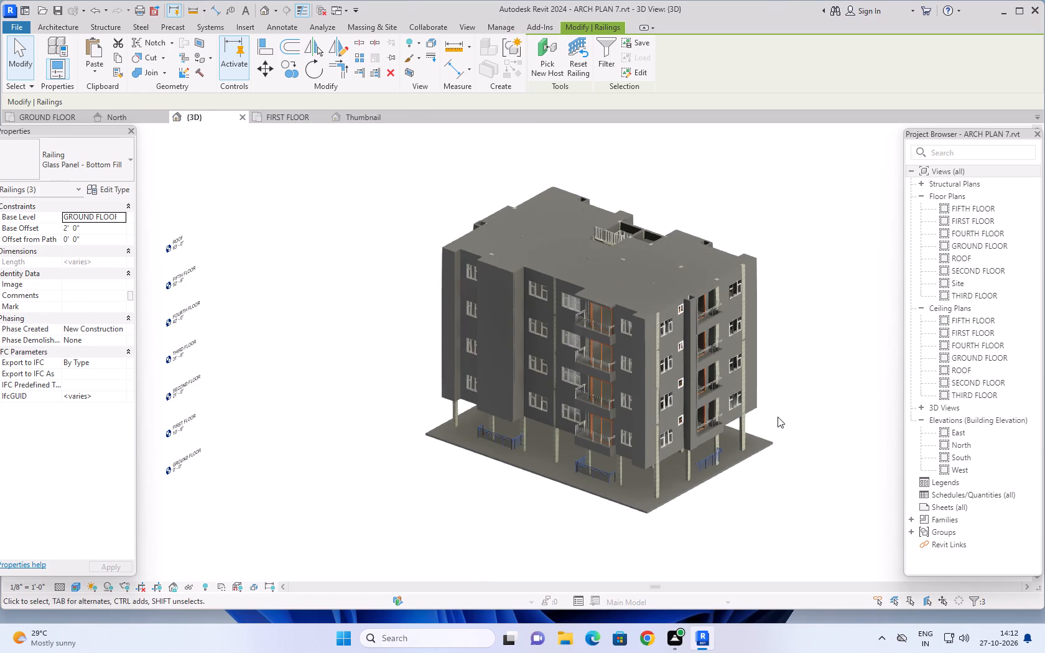
pyautogui.moveTo(797, 393); pyautogui.dragTo(498, 432, button='middle')
pyautogui.scroll(4, 605, 539)
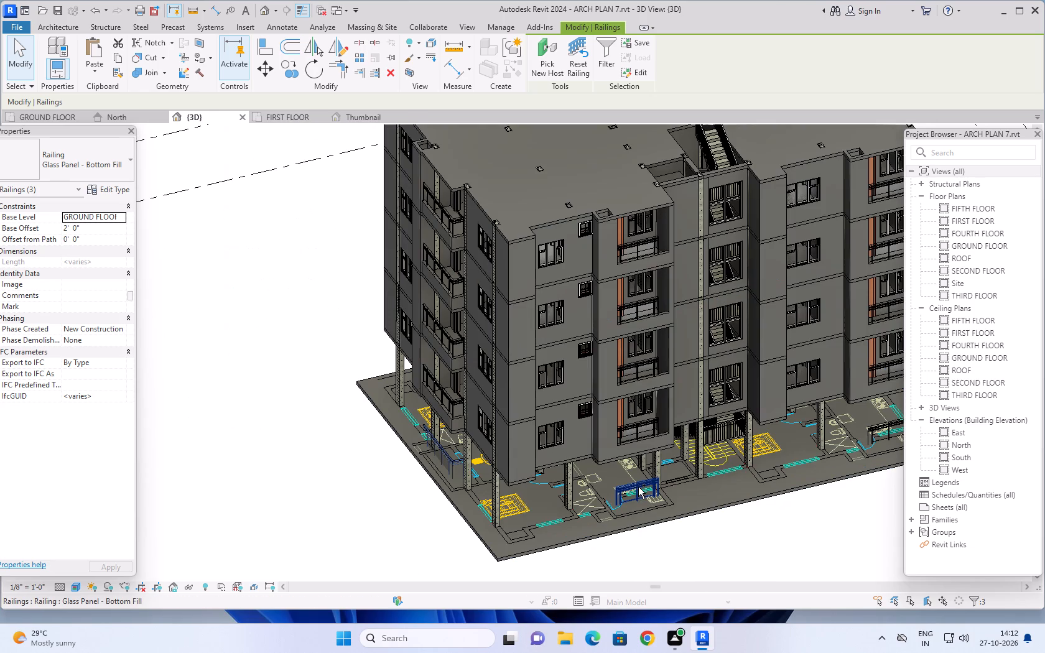
pyautogui.keyDown('ctrl'); pyautogui.click(638, 487); pyautogui.keyUp('ctrl')
pyautogui.scroll(-2, 813, 532)
pyautogui.moveTo(807, 526); pyautogui.dragTo(687, 541, button='middle')
pyautogui.scroll(-1, 763, 537)
pyautogui.scroll(8, 765, 501)
pyautogui.keyDown('ctrl'); pyautogui.scroll(1, 720, 478); pyautogui.keyUp('ctrl')
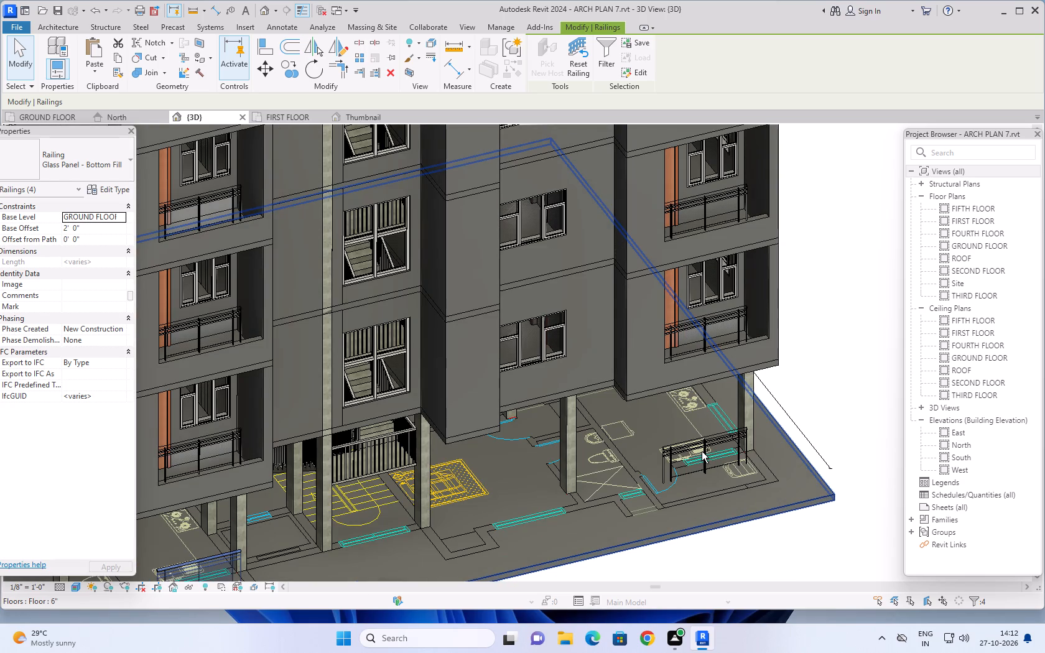
pyautogui.keyDown('ctrl'); pyautogui.click(702, 452); pyautogui.keyUp('ctrl')
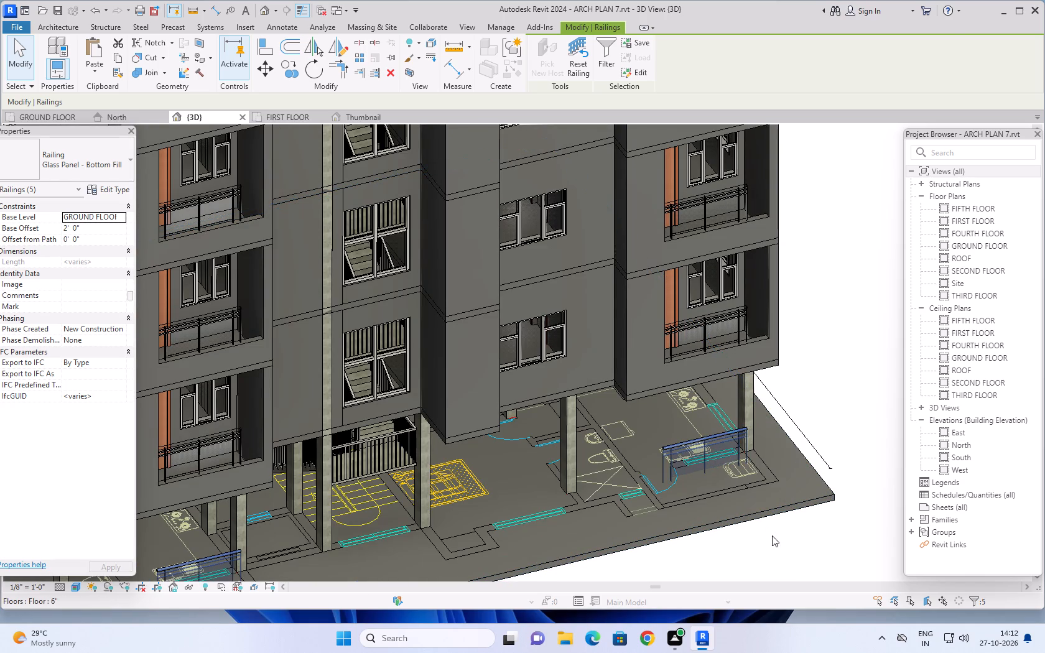
pyautogui.press('Delete')
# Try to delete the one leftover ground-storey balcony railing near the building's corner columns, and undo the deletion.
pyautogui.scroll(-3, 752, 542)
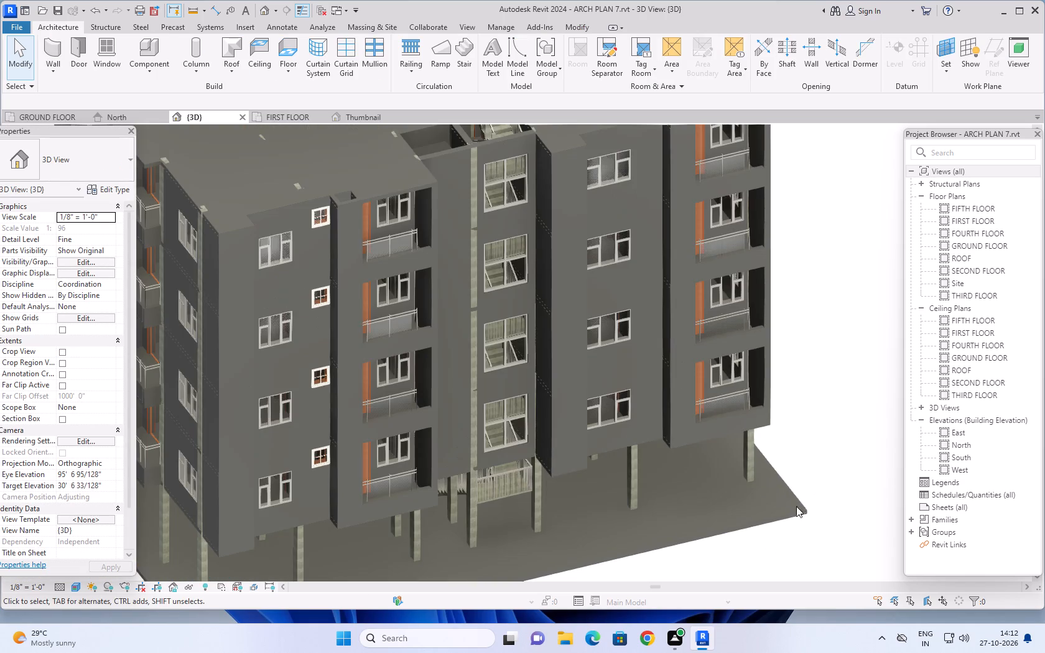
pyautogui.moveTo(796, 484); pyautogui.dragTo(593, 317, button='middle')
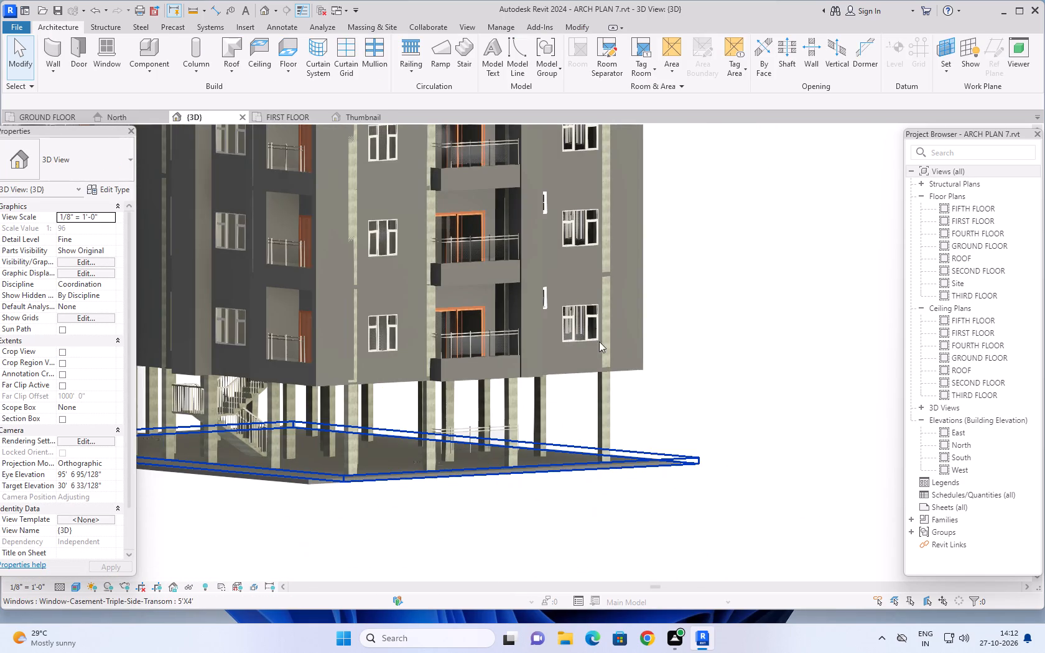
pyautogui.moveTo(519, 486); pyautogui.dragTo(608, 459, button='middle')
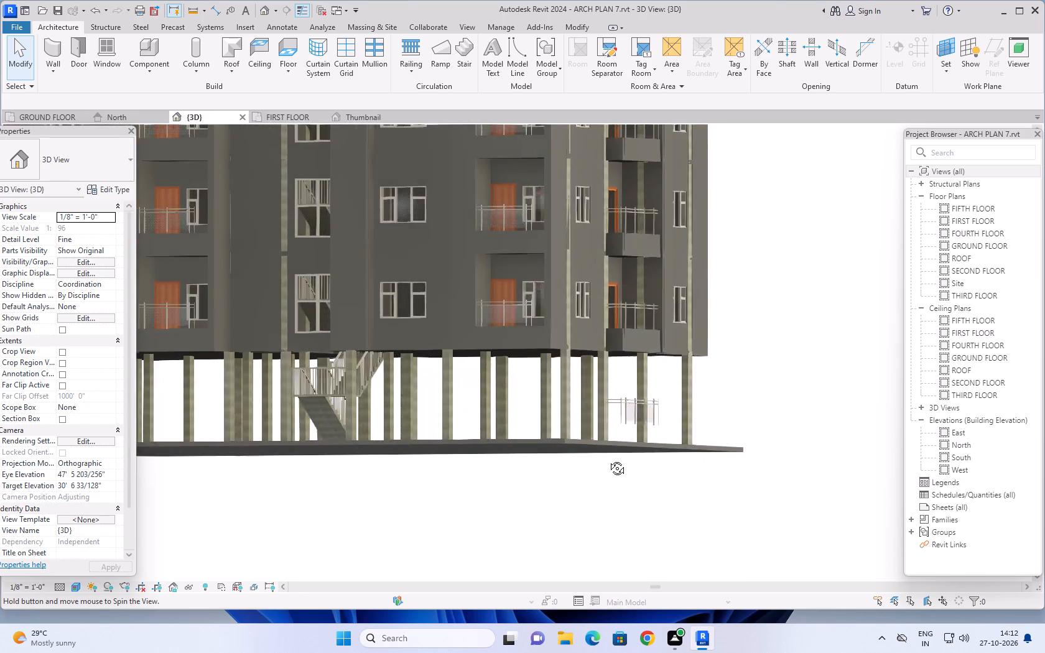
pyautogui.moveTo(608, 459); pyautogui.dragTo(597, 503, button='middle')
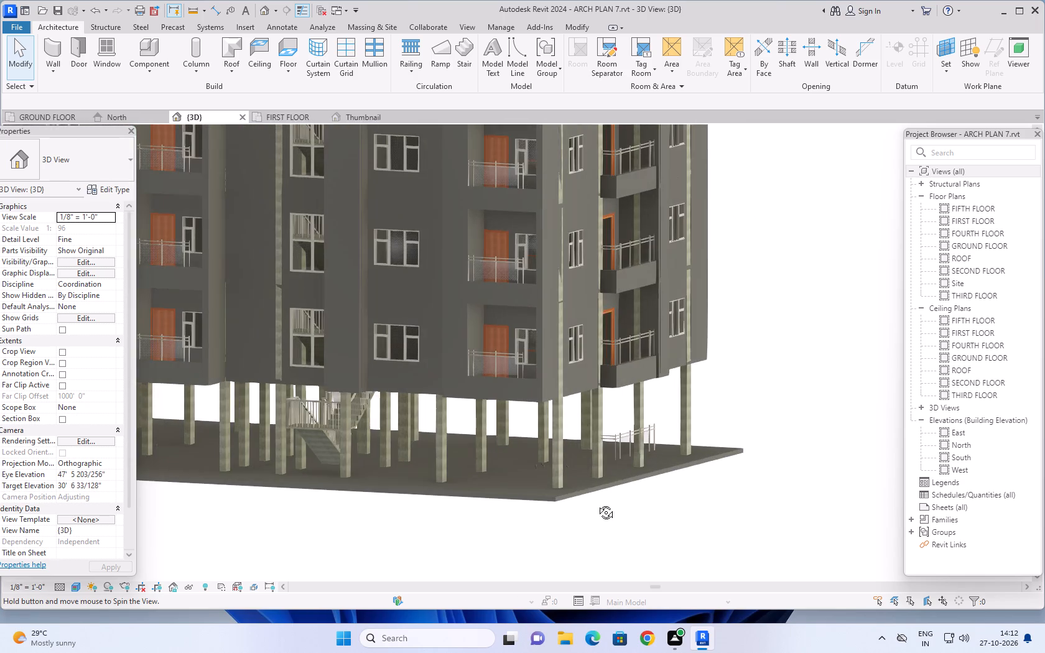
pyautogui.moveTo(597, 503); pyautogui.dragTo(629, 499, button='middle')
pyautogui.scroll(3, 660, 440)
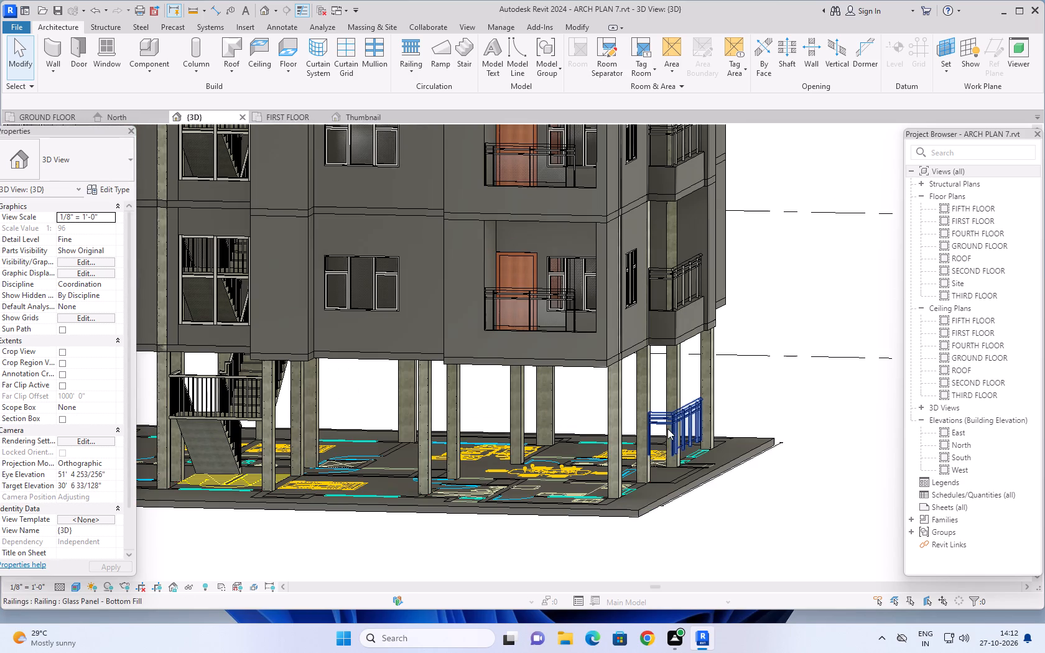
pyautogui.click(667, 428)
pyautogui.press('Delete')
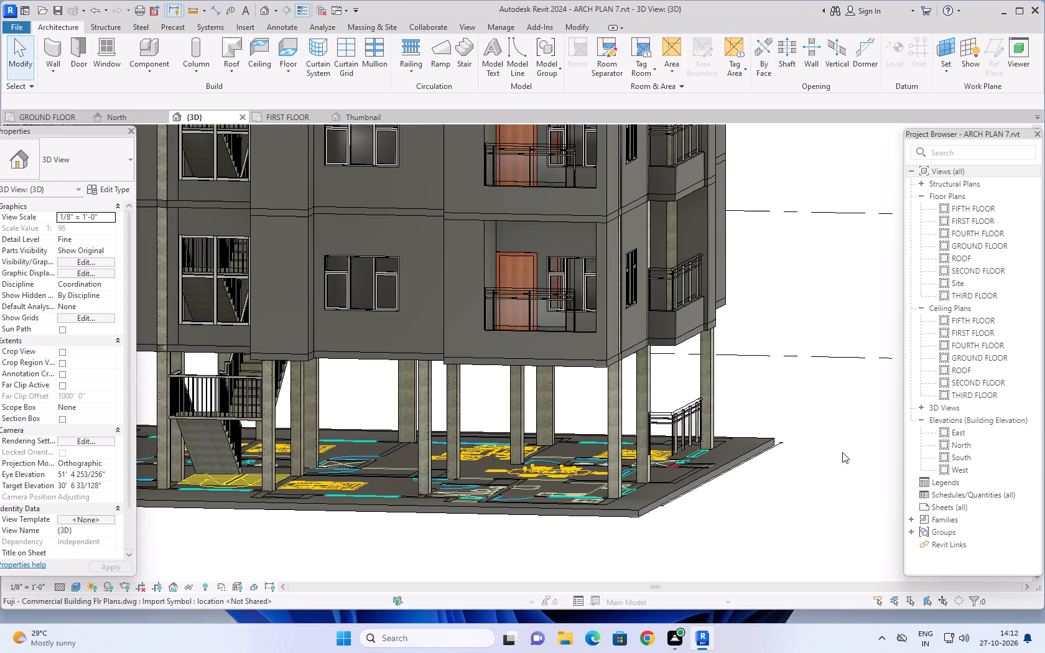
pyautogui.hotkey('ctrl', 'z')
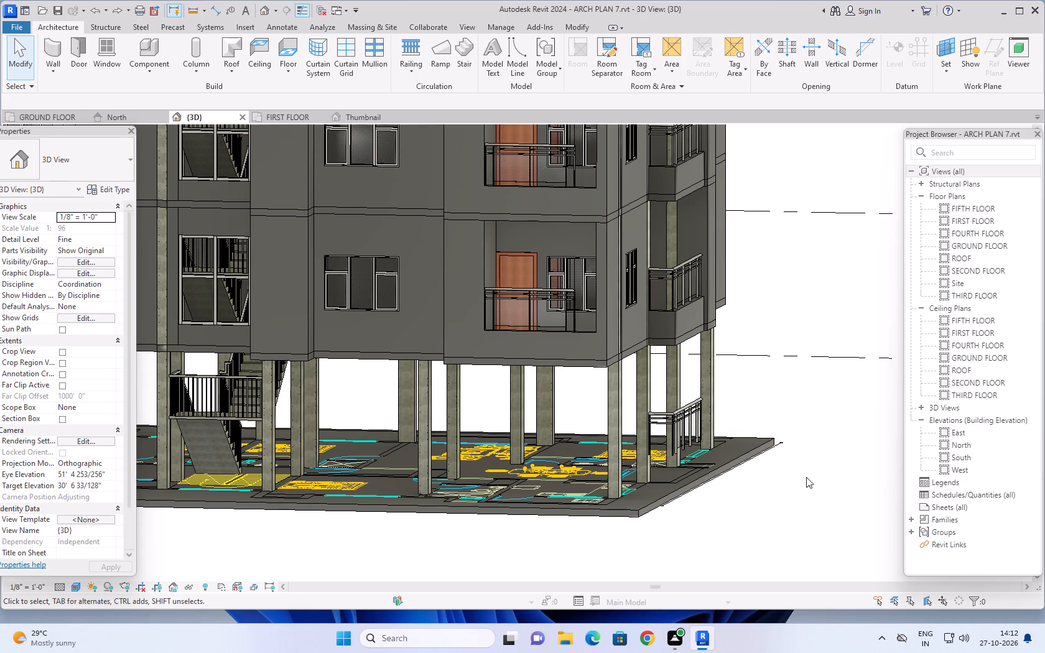
# Delete the last ground-storey Glass Panel - Bottom Fill balcony railing near the corner columns.
pyautogui.scroll(4, 689, 413)
pyautogui.click(694, 411)
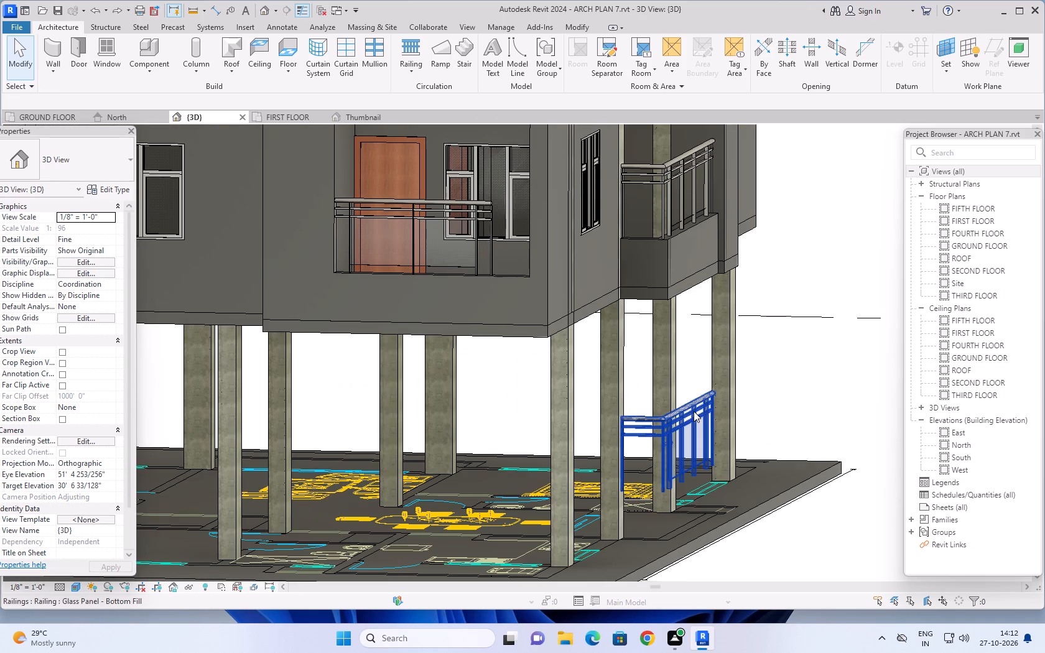
pyautogui.press('Delete')
# Examine the building from all sides in the 3D view, checking the open ground storey's columns and stairs for leftover elements.
pyautogui.scroll(-4, 750, 439)
pyautogui.scroll(1, 750, 439)
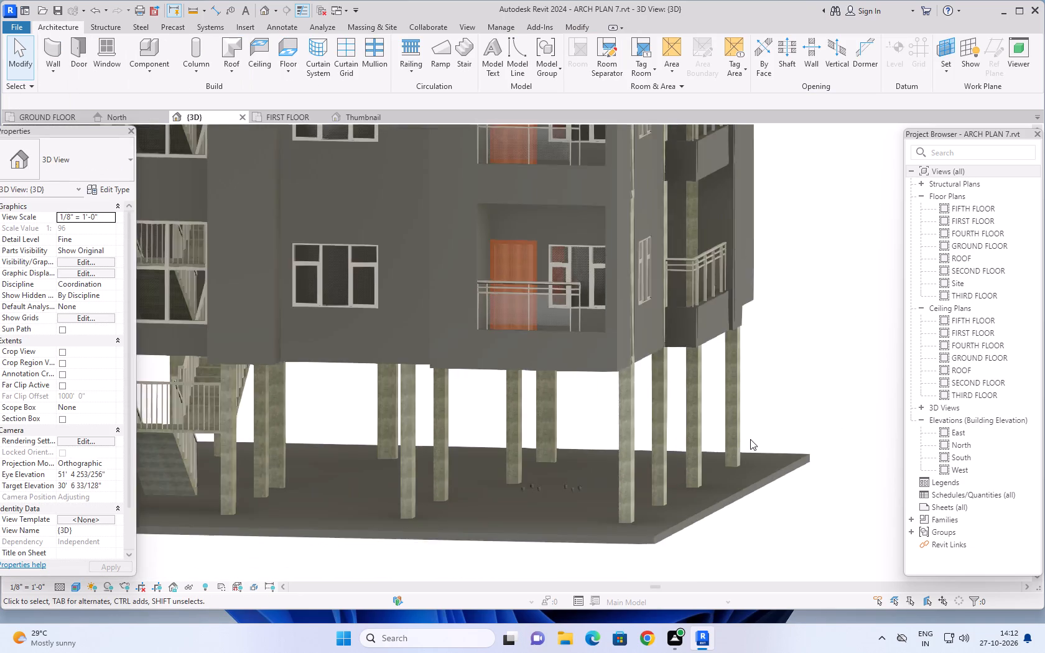
pyautogui.scroll(-3, 750, 440)
pyautogui.keyDown('shift'); pyautogui.moveTo(404, 539); pyautogui.dragTo(483, 530, button='middle'); pyautogui.keyUp('shift')
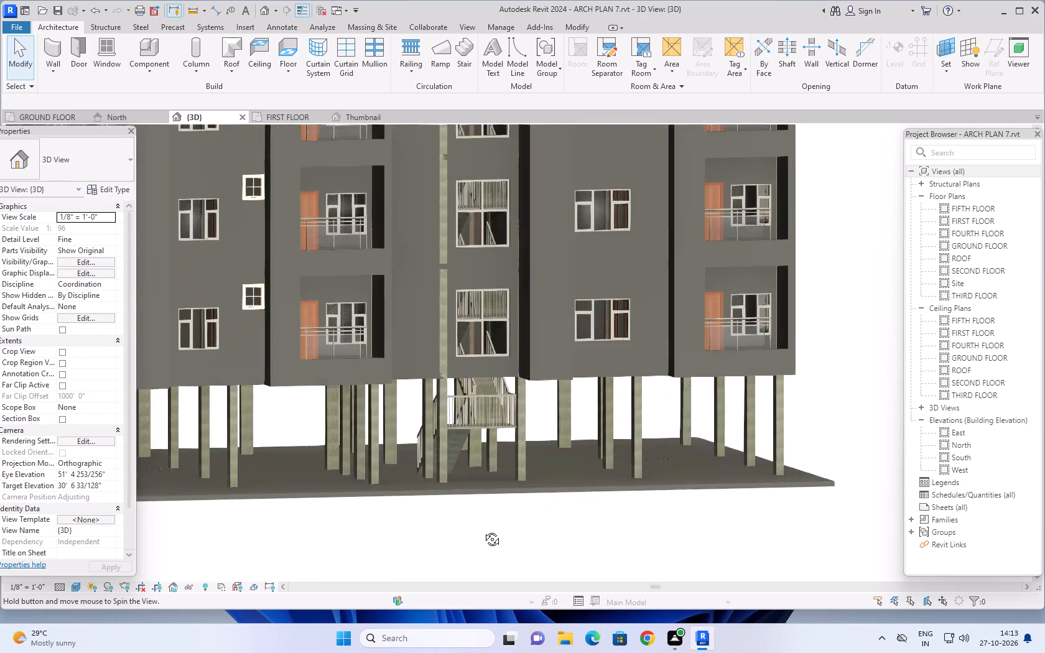
pyautogui.keyDown('shift'); pyautogui.moveTo(483, 530); pyautogui.dragTo(673, 439, button='middle'); pyautogui.keyUp('shift')
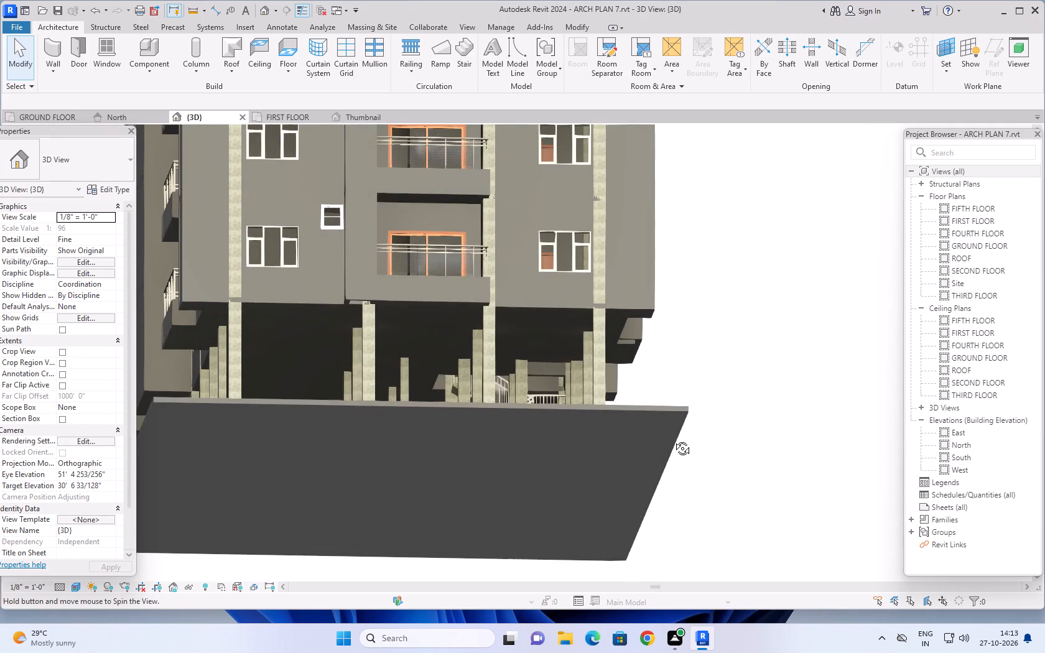
pyautogui.keyDown('shift'); pyautogui.moveTo(673, 439); pyautogui.dragTo(677, 502, button='middle'); pyautogui.keyUp('shift')
pyautogui.keyDown('shift'); pyautogui.moveTo(702, 435); pyautogui.dragTo(618, 490, button='middle'); pyautogui.keyUp('shift')
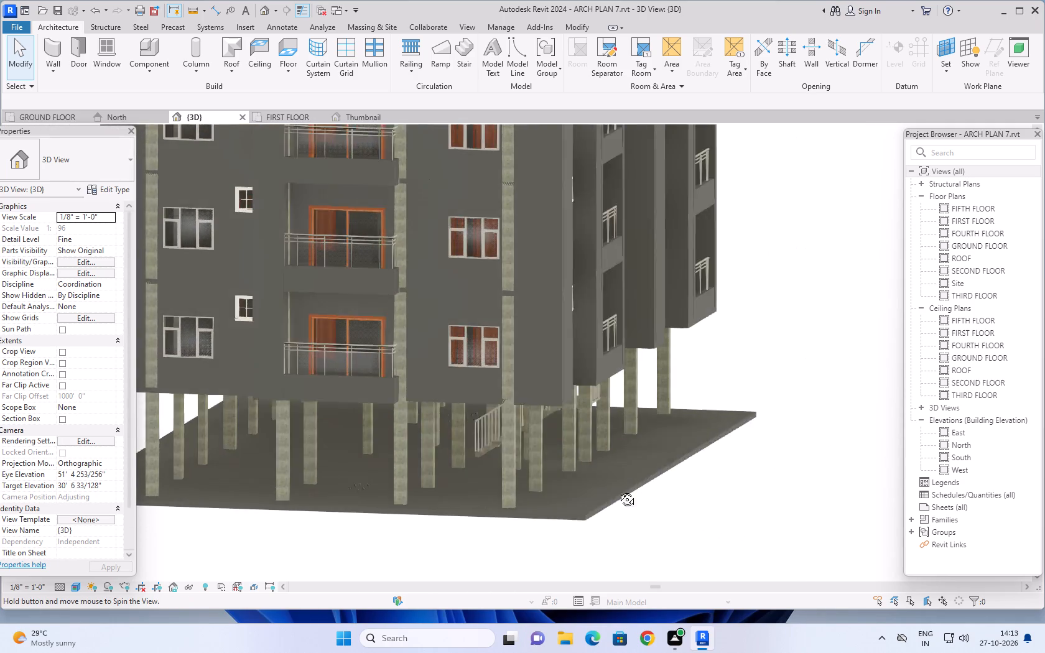
pyautogui.keyDown('shift'); pyautogui.moveTo(618, 490); pyautogui.dragTo(613, 501, button='middle'); pyautogui.keyUp('shift')
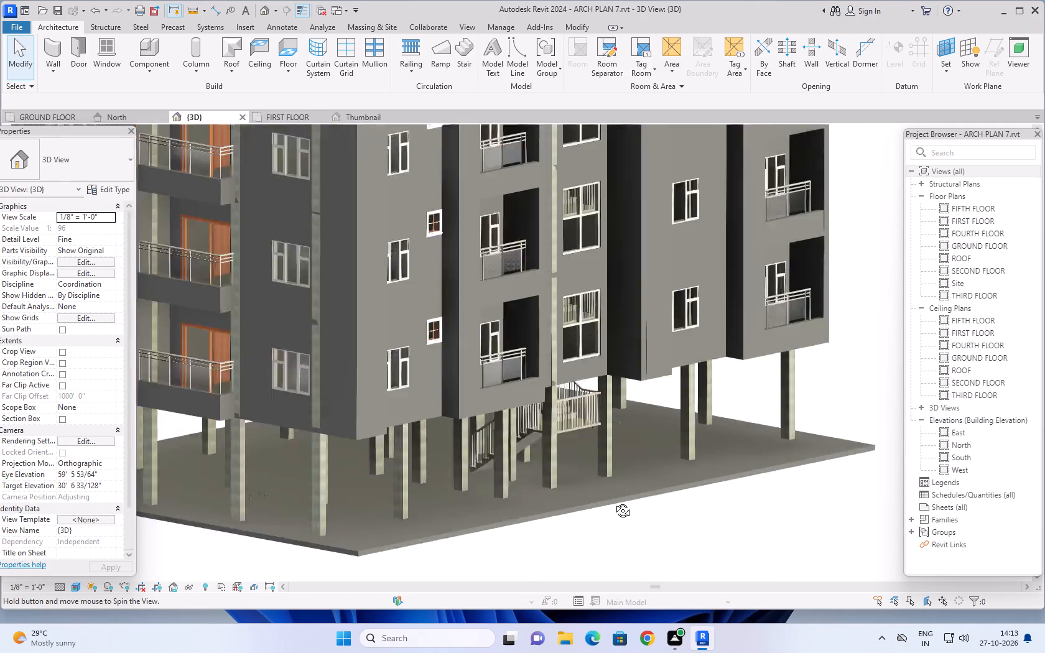
pyautogui.keyDown('shift'); pyautogui.moveTo(613, 501); pyautogui.dragTo(703, 486, button='middle'); pyautogui.keyUp('shift')
pyautogui.keyDown('shift'); pyautogui.moveTo(687, 487); pyautogui.dragTo(724, 497, button='middle'); pyautogui.keyUp('shift')
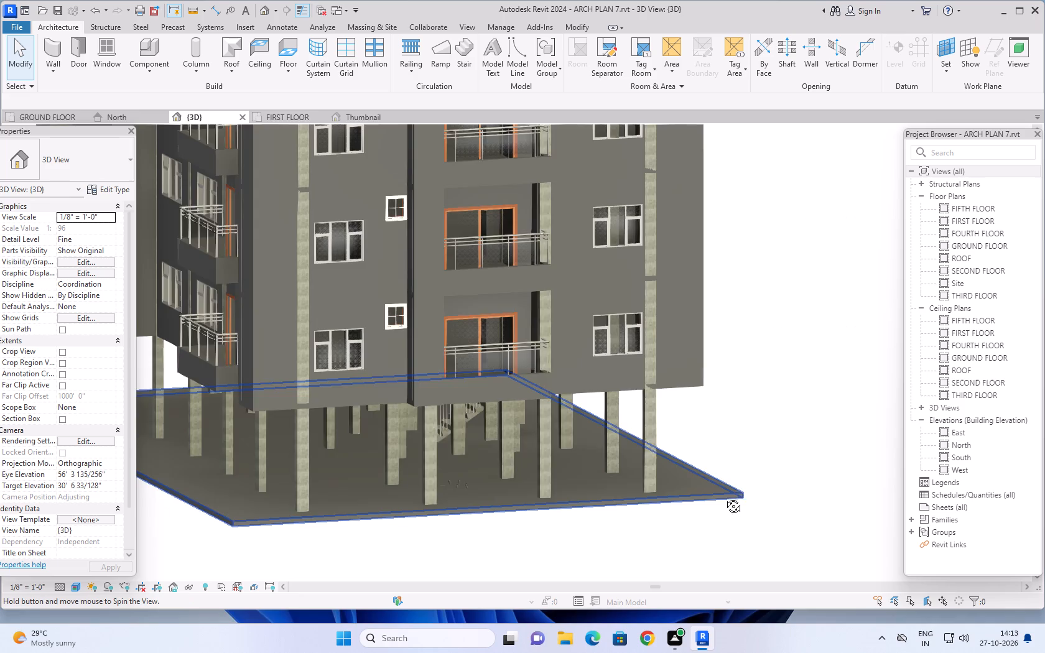
pyautogui.keyDown('shift'); pyautogui.moveTo(724, 497); pyautogui.dragTo(742, 510, button='middle'); pyautogui.keyUp('shift')
pyautogui.scroll(-2, 755, 477)
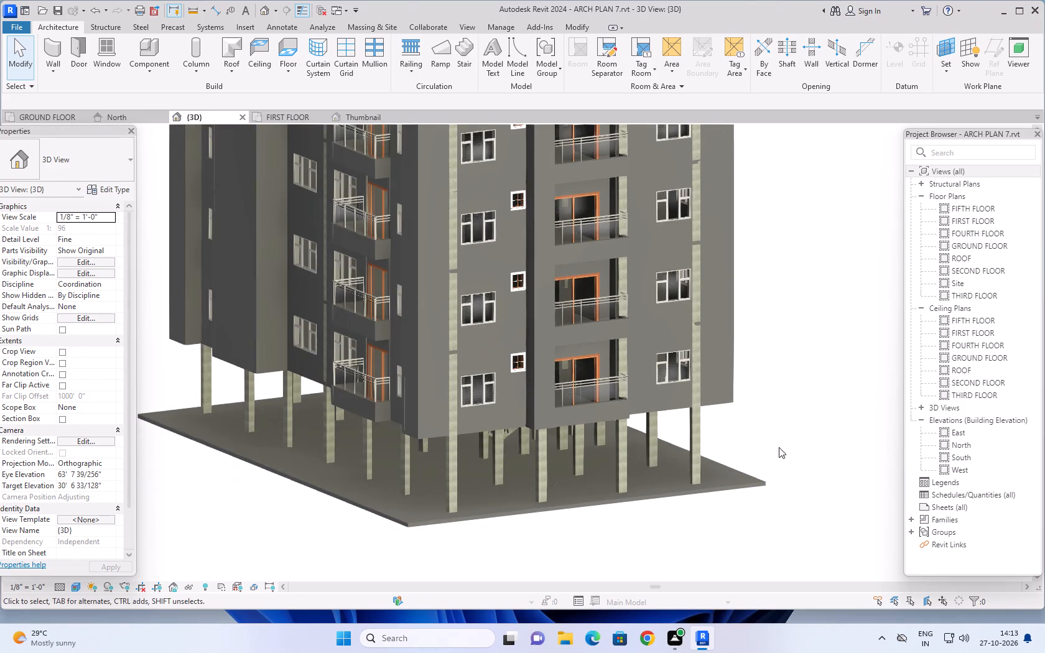
pyautogui.keyDown('shift'); pyautogui.moveTo(781, 415); pyautogui.dragTo(527, 512, button='middle'); pyautogui.keyUp('shift')
pyautogui.keyDown('shift'); pyautogui.scroll(-1, 781, 415); pyautogui.keyUp('shift')
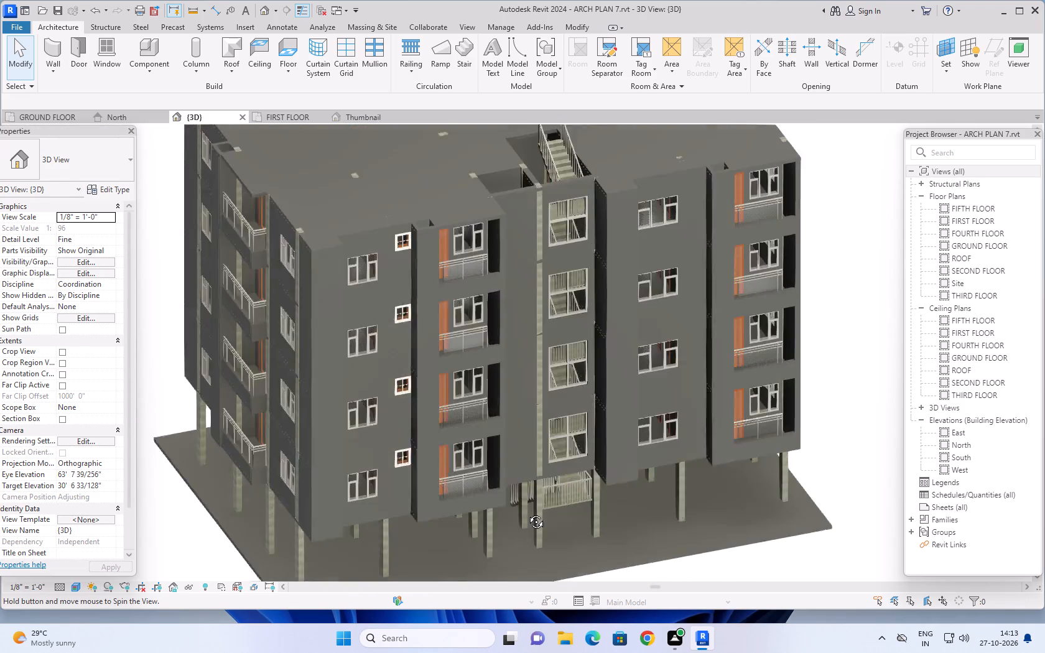
pyautogui.keyDown('shift'); pyautogui.moveTo(527, 512); pyautogui.dragTo(503, 504, button='middle'); pyautogui.keyUp('shift')
pyautogui.scroll(-3, 503, 499)
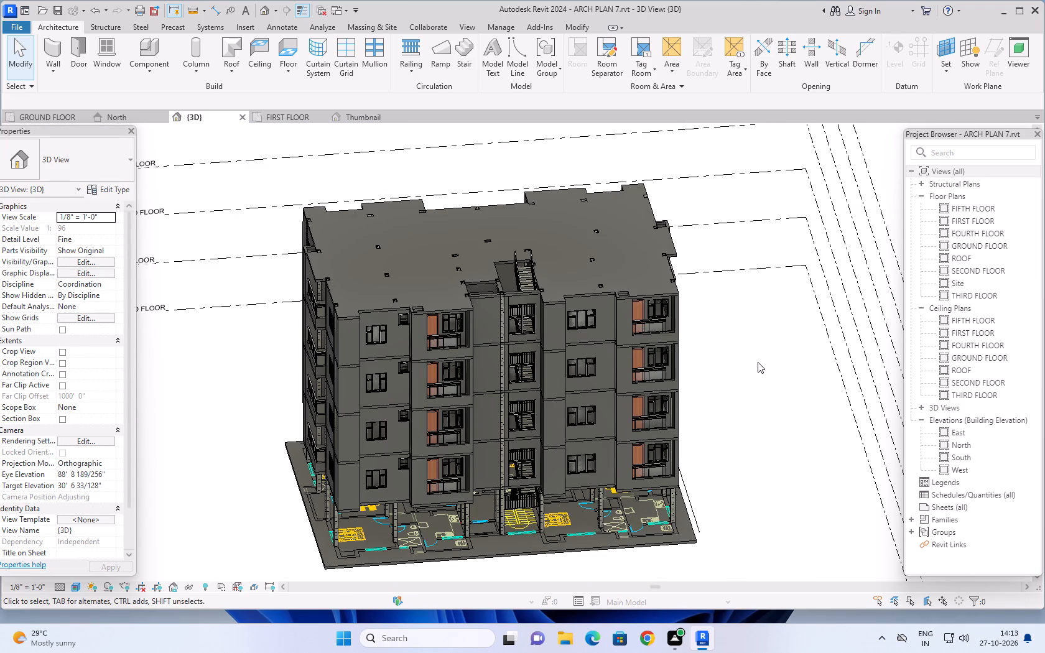
pyautogui.keyDown('shift'); pyautogui.moveTo(753, 372); pyautogui.dragTo(743, 415, button='middle'); pyautogui.keyUp('shift')
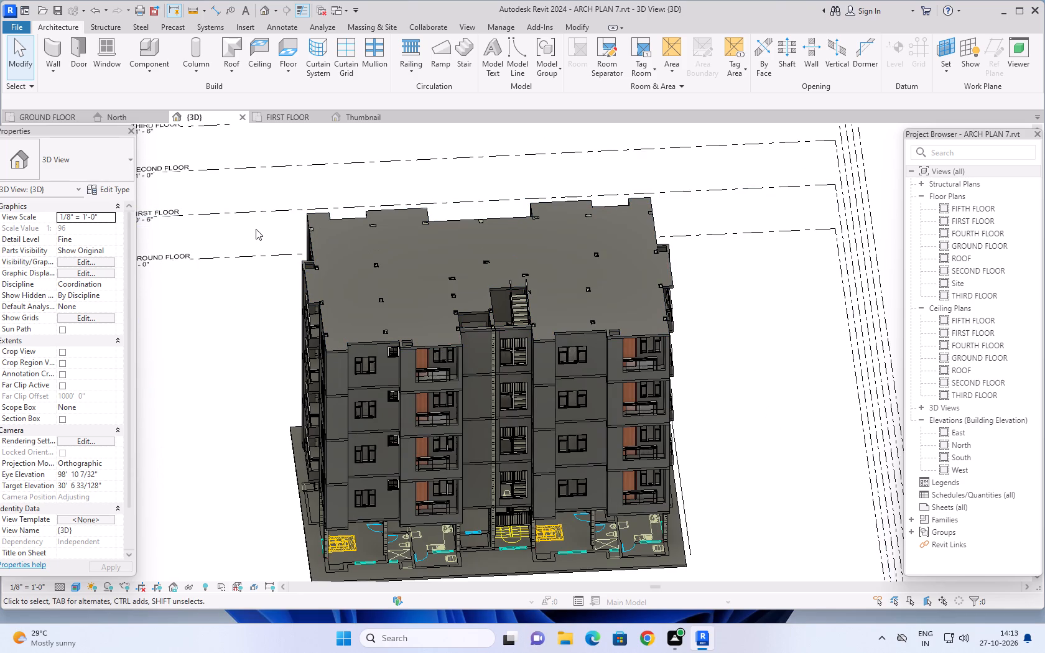
# Examine the building from above, focusing on the roof openings over the staircase and the lift shaft.
pyautogui.keyDown('shift'); pyautogui.moveTo(256, 229); pyautogui.dragTo(427, 337, button='middle'); pyautogui.keyUp('shift')
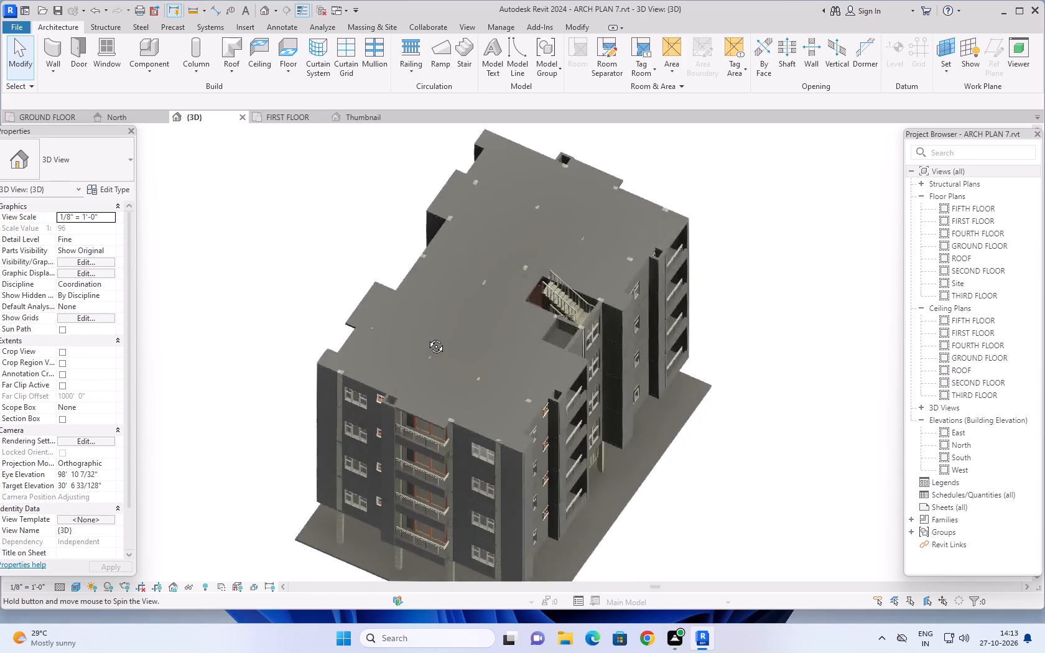
pyautogui.keyDown('shift'); pyautogui.moveTo(427, 337); pyautogui.dragTo(486, 468, button='middle'); pyautogui.keyUp('shift')
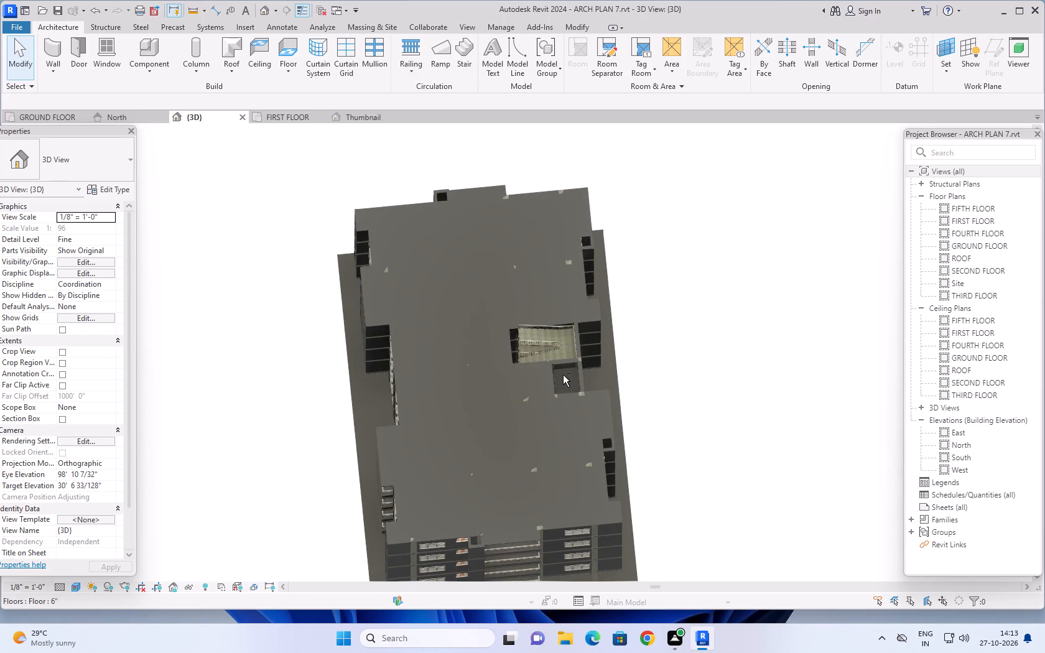
pyautogui.scroll(3, 563, 375)
pyautogui.keyDown('shift'); pyautogui.moveTo(575, 379); pyautogui.dragTo(539, 511, button='middle'); pyautogui.keyUp('shift')
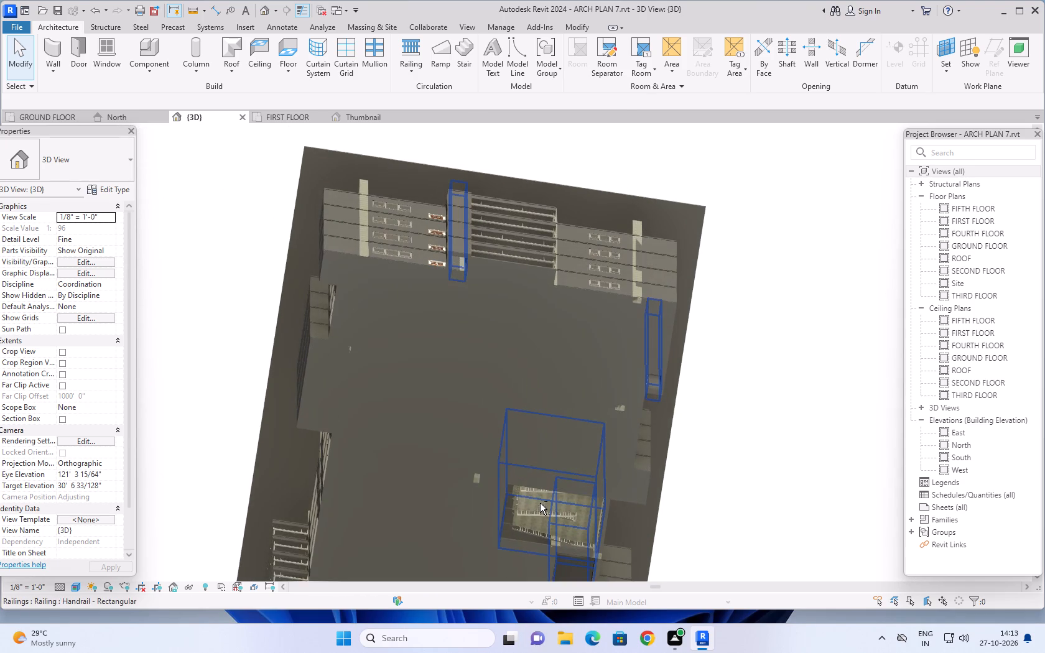
pyautogui.scroll(-3, 540, 491)
pyautogui.moveTo(538, 489); pyautogui.dragTo(537, 383, button='middle')
pyautogui.moveTo(656, 466); pyautogui.dragTo(617, 324, button='middle')
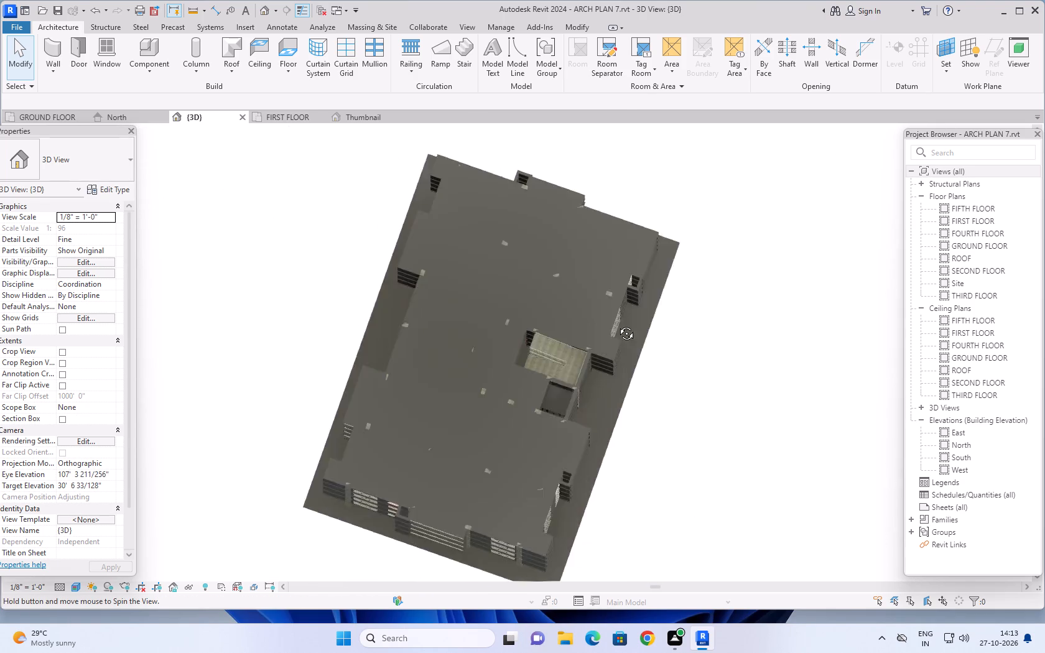
pyautogui.moveTo(617, 324); pyautogui.dragTo(638, 220, button='middle')
pyautogui.keyDown('shift'); pyautogui.moveTo(654, 404); pyautogui.dragTo(682, 226, button='middle'); pyautogui.keyUp('shift')
pyautogui.keyDown('shift'); pyautogui.moveTo(679, 390); pyautogui.dragTo(605, 346, button='middle'); pyautogui.keyUp('shift')
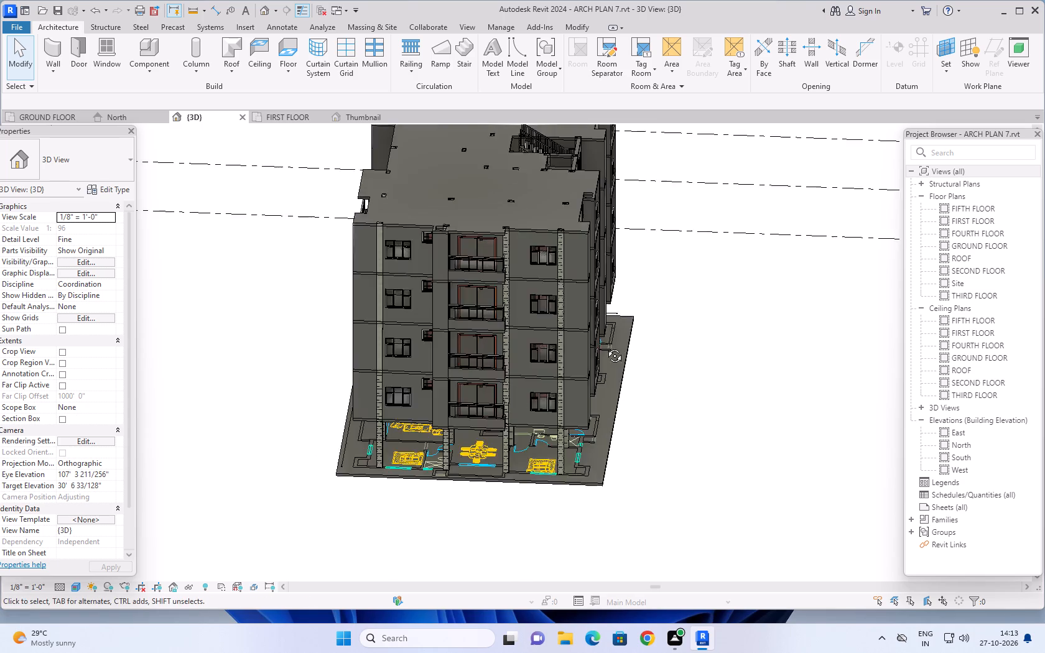
pyautogui.keyDown('shift'); pyautogui.moveTo(605, 346); pyautogui.dragTo(604, 435, button='middle'); pyautogui.keyUp('shift')
pyautogui.keyDown('shift'); pyautogui.middleClick(606, 438); pyautogui.keyUp('shift')
pyautogui.keyDown('shift'); pyautogui.middleClick(608, 442); pyautogui.keyUp('shift')
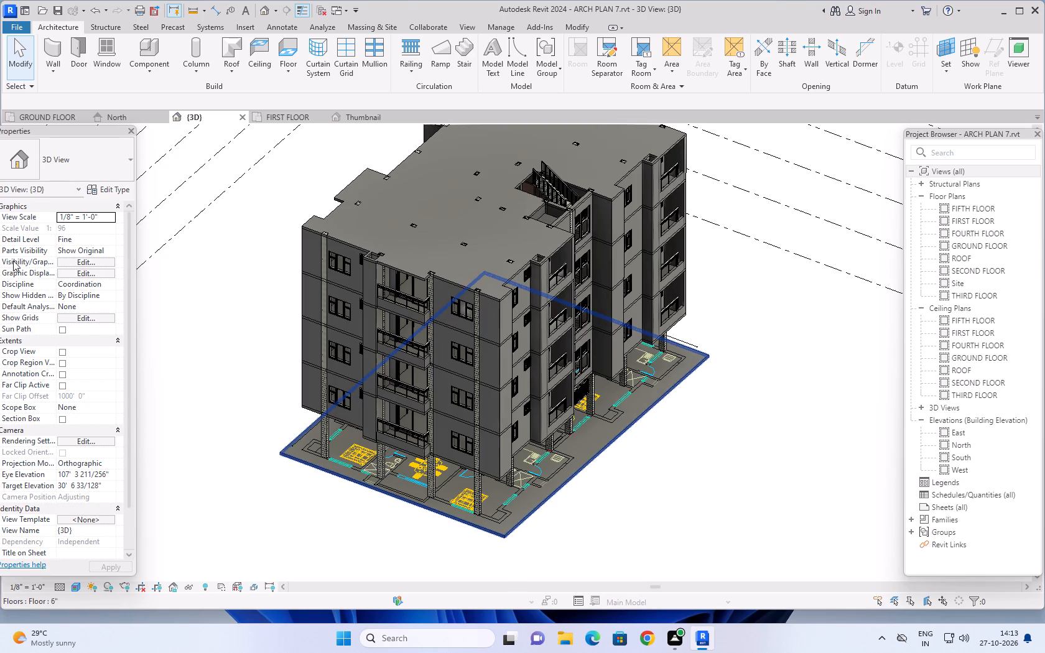
# In the GROUND FLOOR plan, draw a Basic Wall 9" between the two columns separating the staircase from the lift.
pyautogui.click(49, 116)
pyautogui.scroll(-1, 728, 440)
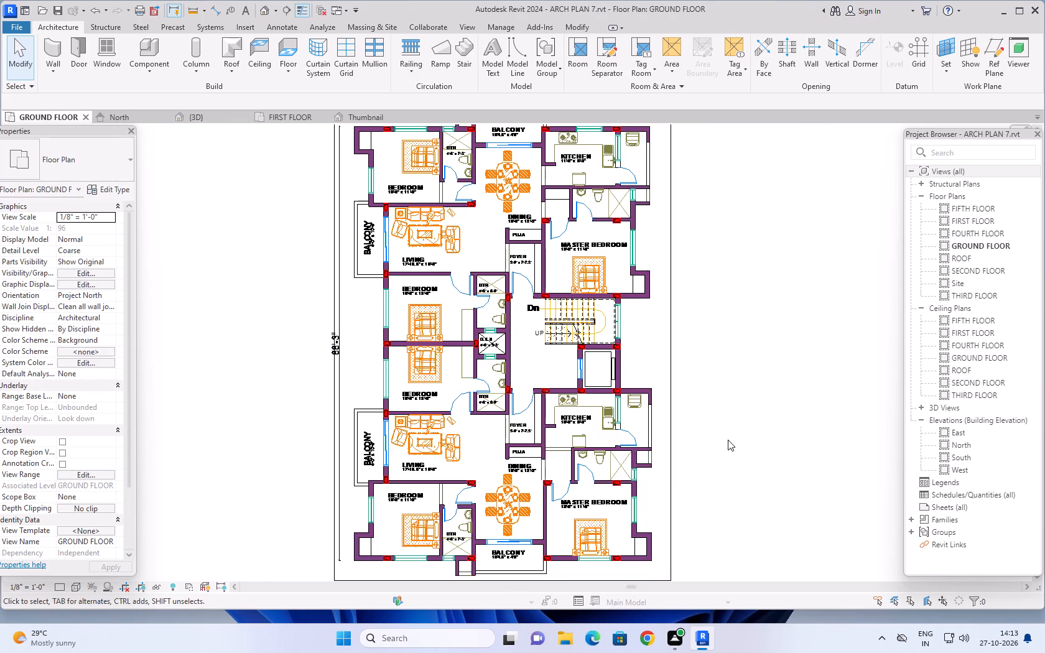
pyautogui.moveTo(738, 420); pyautogui.dragTo(694, 394, button='middle')
pyautogui.scroll(9, 577, 336)
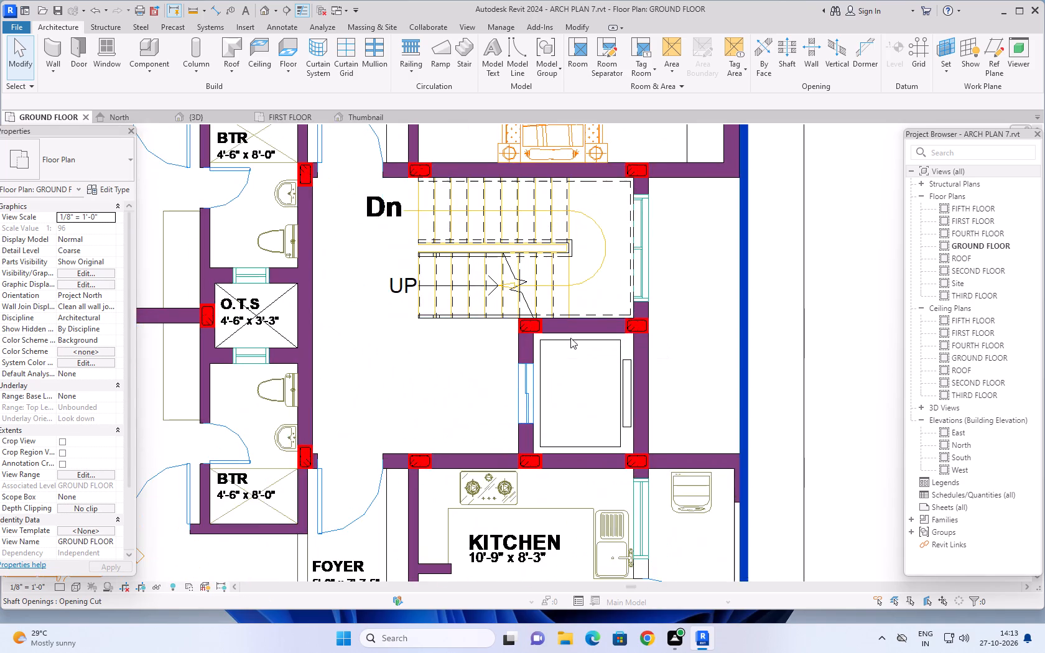
pyautogui.scroll(2, 574, 340)
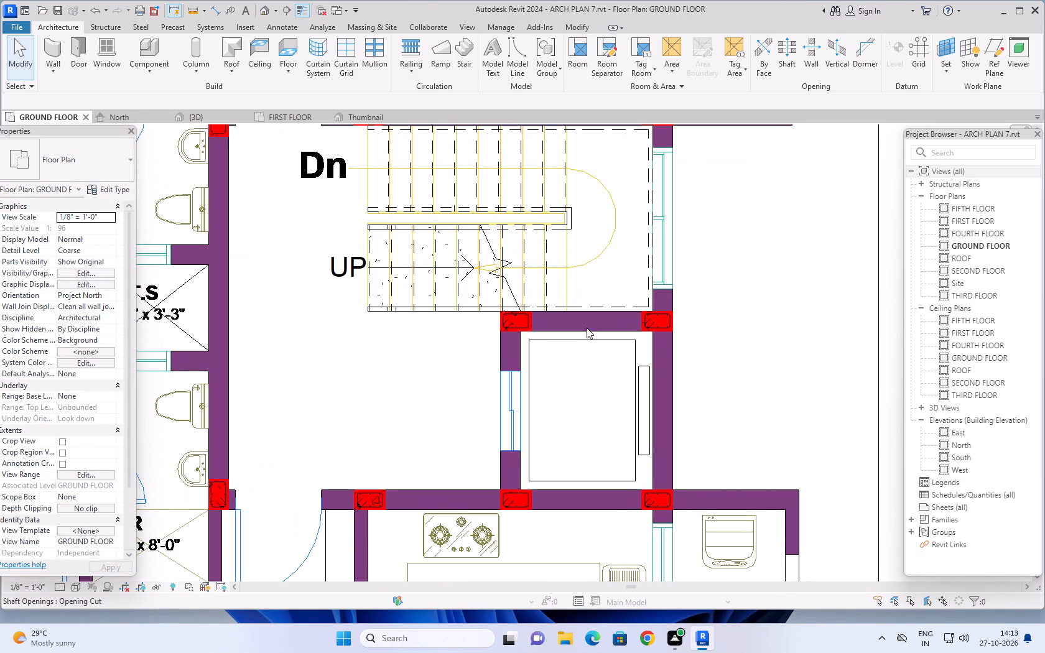
pyautogui.click(53, 45)
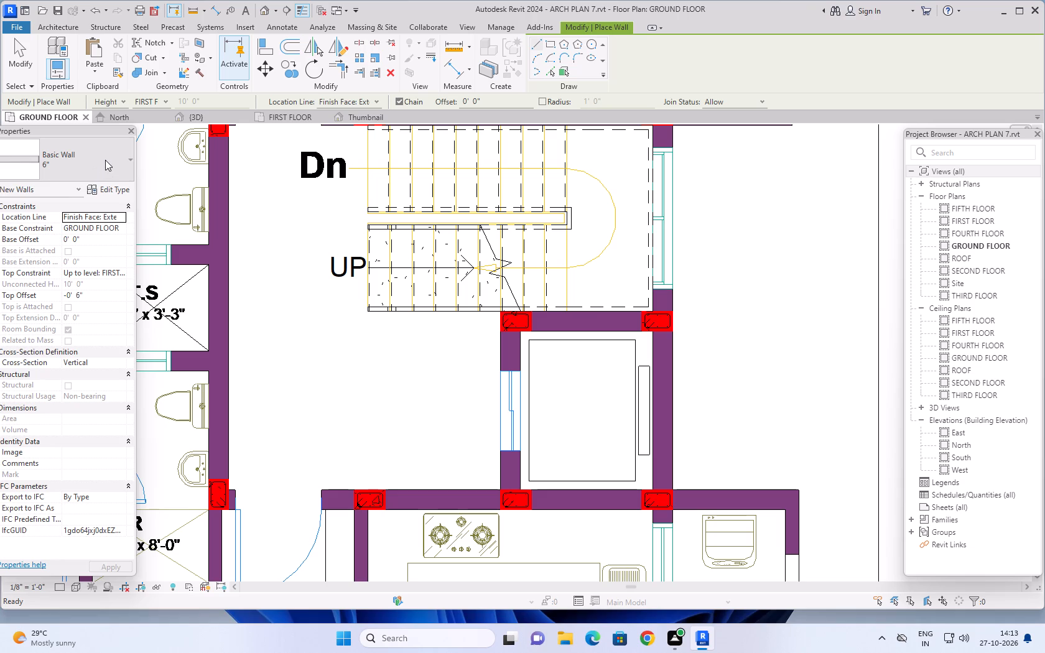
pyautogui.click(105, 160)
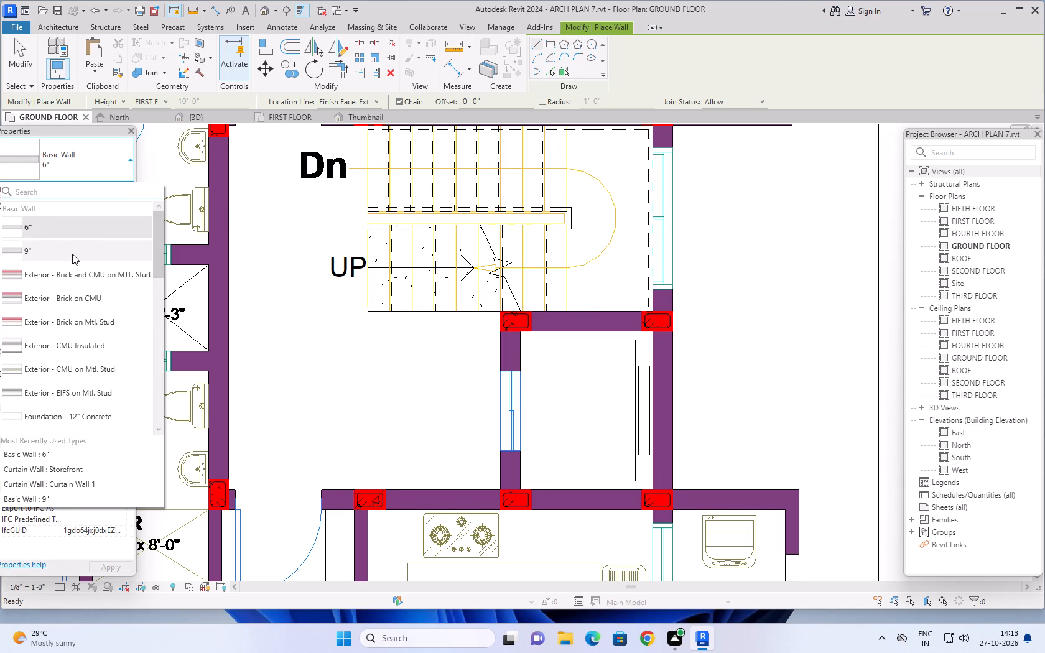
pyautogui.click(72, 254)
pyautogui.scroll(4, 600, 324)
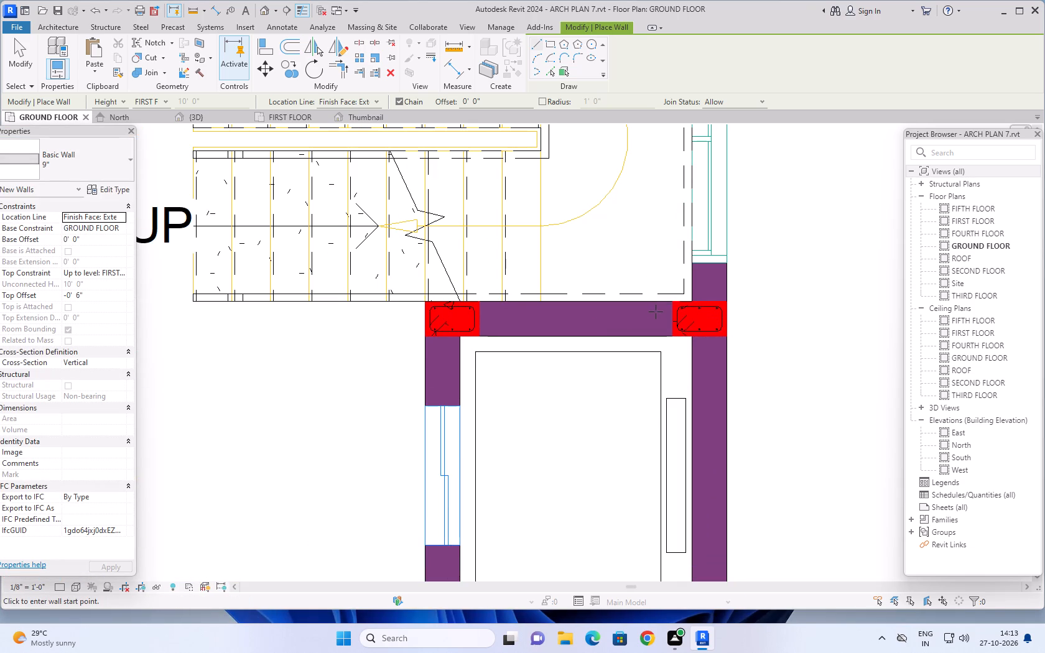
pyautogui.scroll(5, 672, 302)
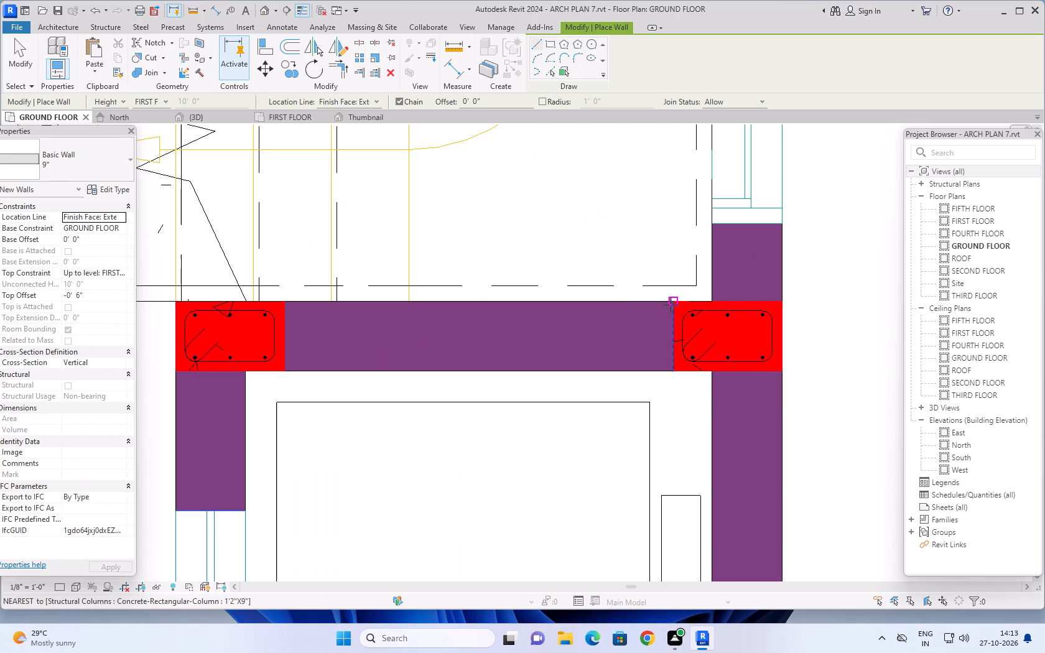
pyautogui.click(673, 303)
pyautogui.press('space')
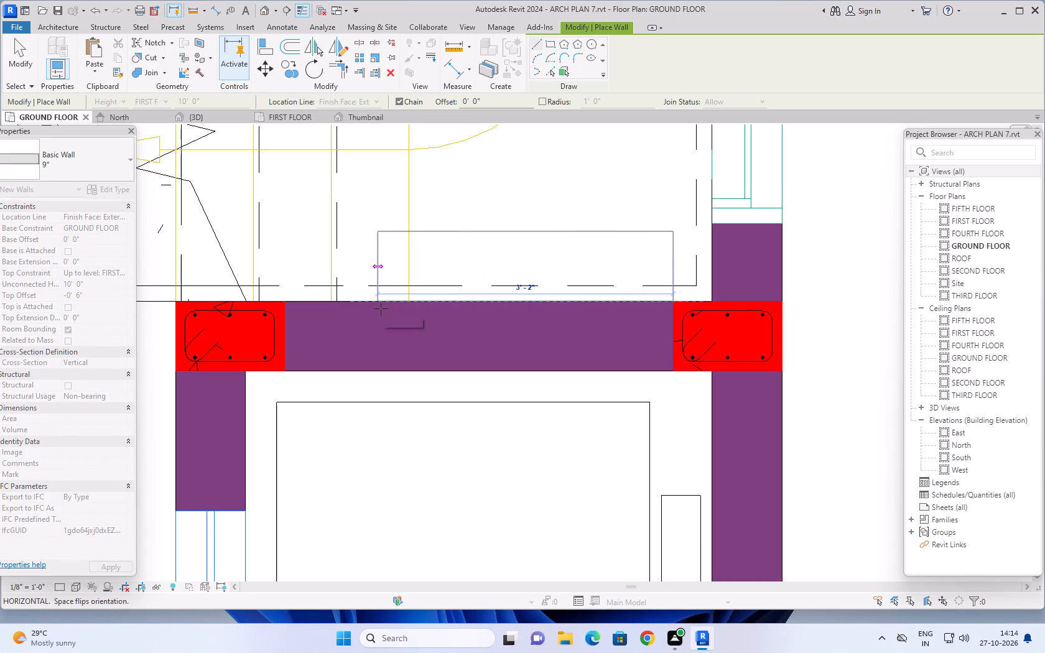
pyautogui.click(286, 304)
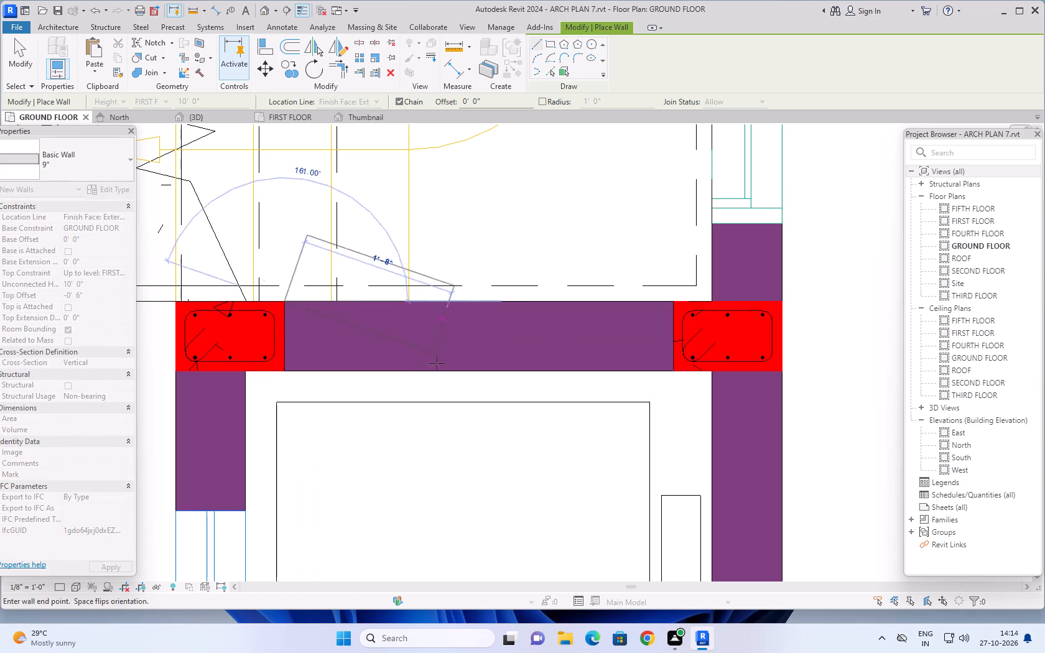
pyautogui.scroll(-5, 435, 389)
pyautogui.moveTo(431, 424); pyautogui.dragTo(435, 345, button='middle')
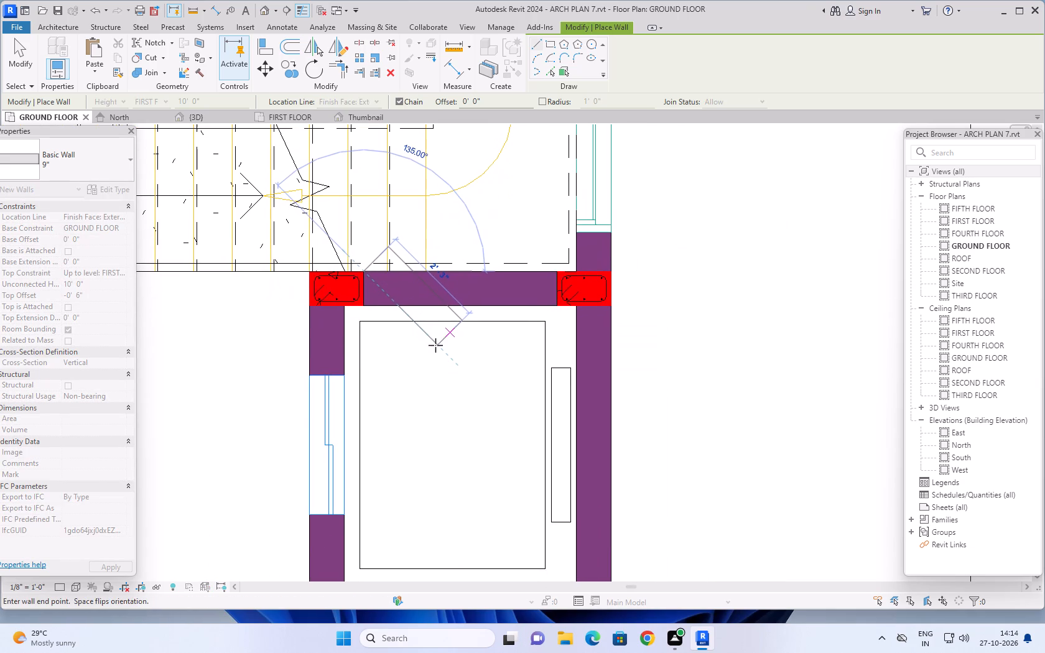
pyautogui.press('Escape')
# Draw a 1'-6" long, 9" thick wall from the stair-side column to the near edge of the lift door opening.
pyautogui.scroll(4, 282, 302)
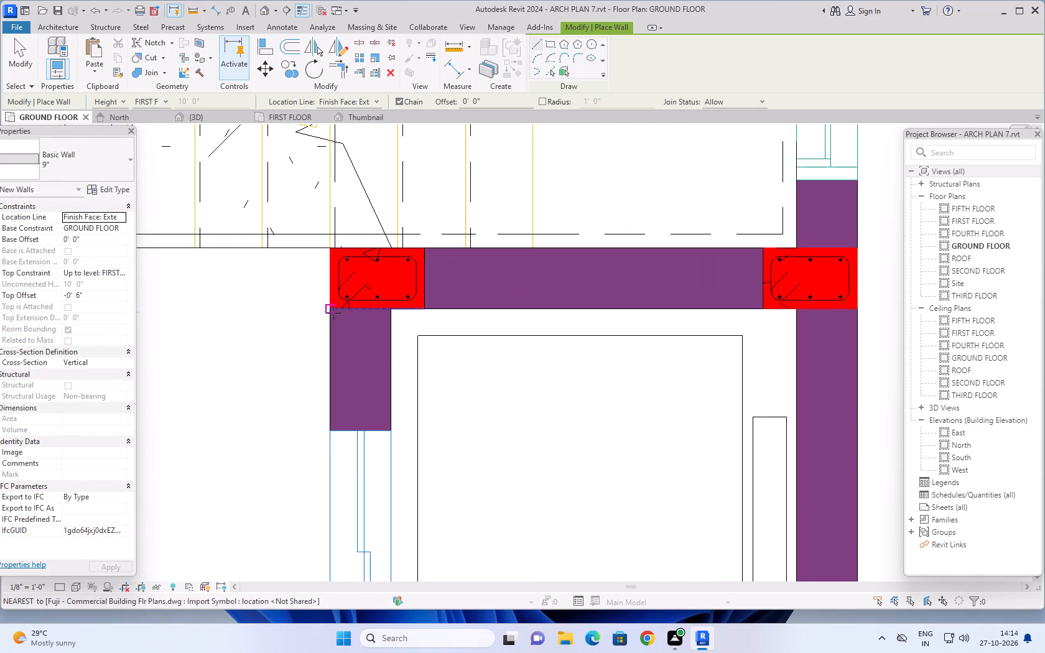
pyautogui.click(327, 309)
pyautogui.press('space')
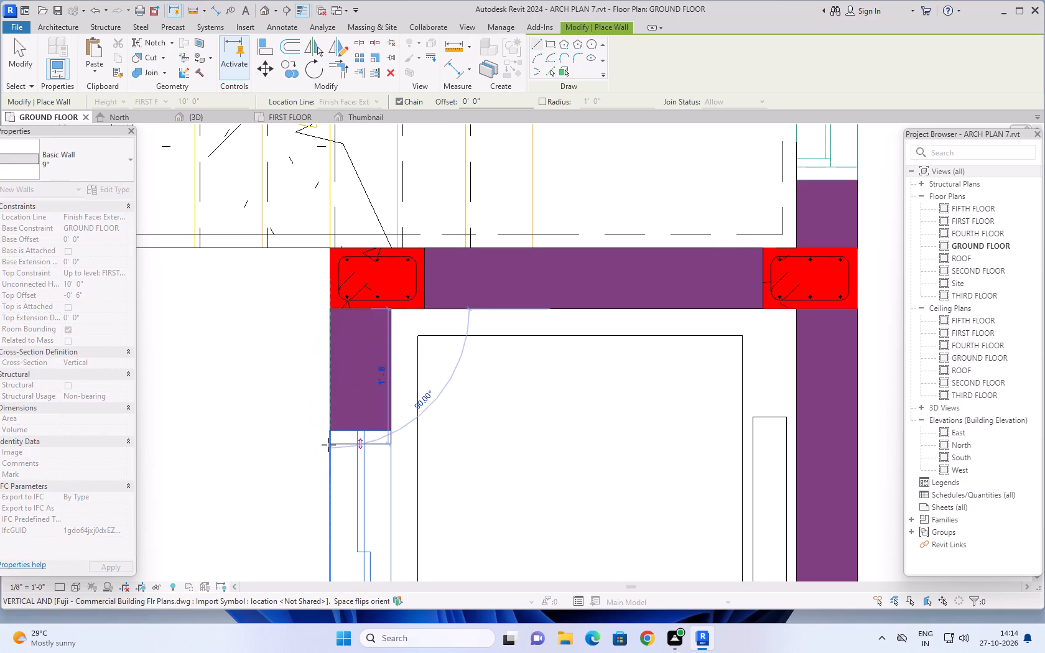
pyautogui.scroll(-3, 328, 445)
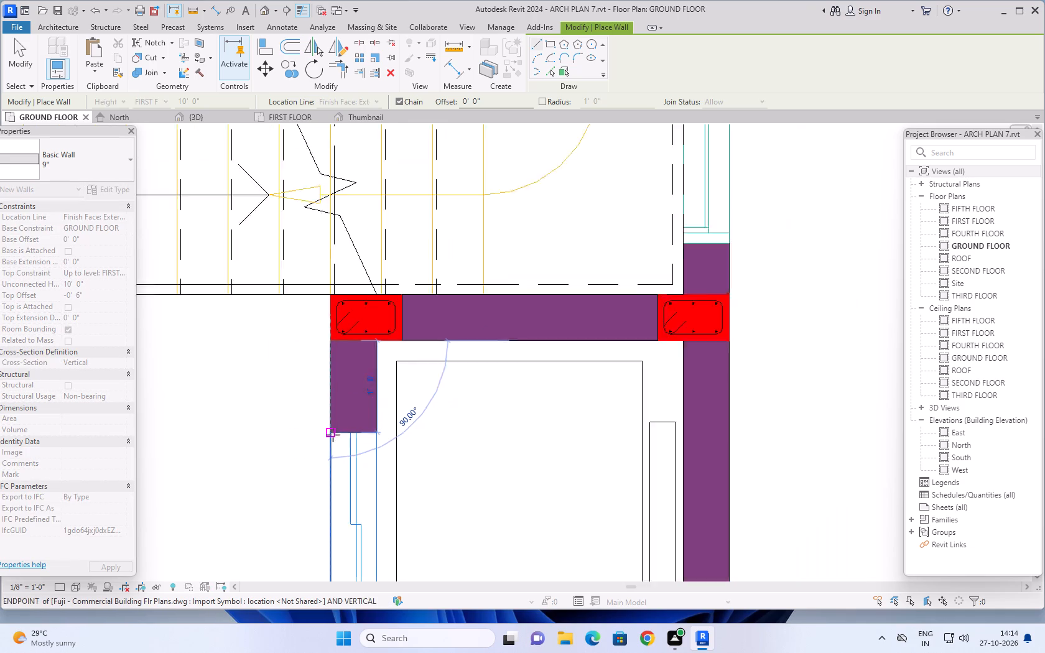
pyautogui.scroll(-3, 333, 435)
pyautogui.scroll(5, 330, 440)
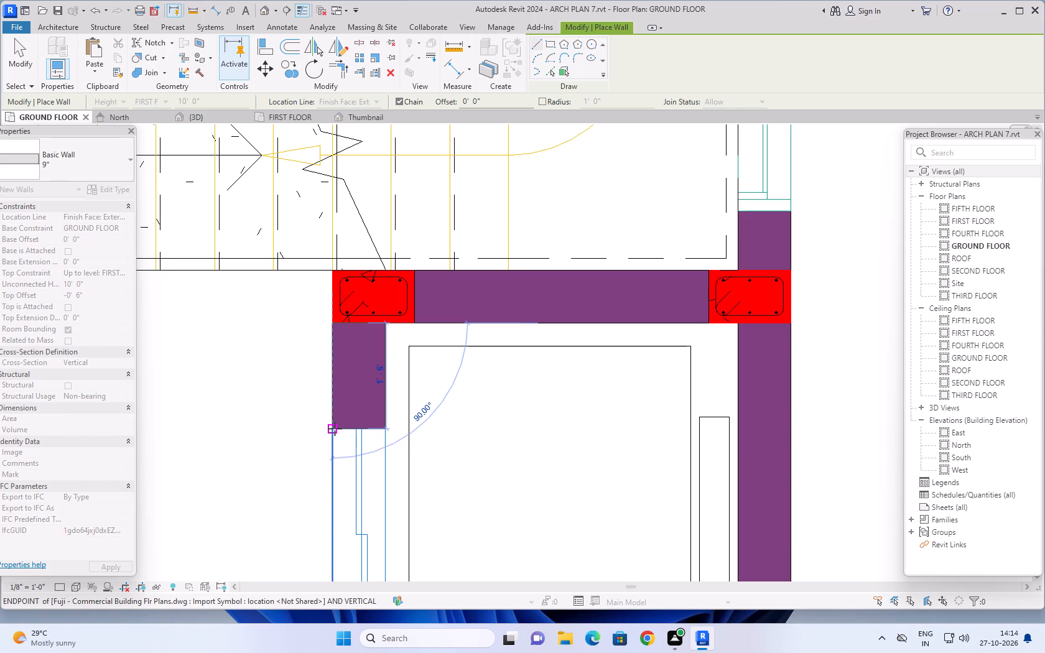
pyautogui.click(335, 428)
pyautogui.scroll(-3, 286, 443)
pyautogui.moveTo(285, 446); pyautogui.dragTo(305, 322, button='middle')
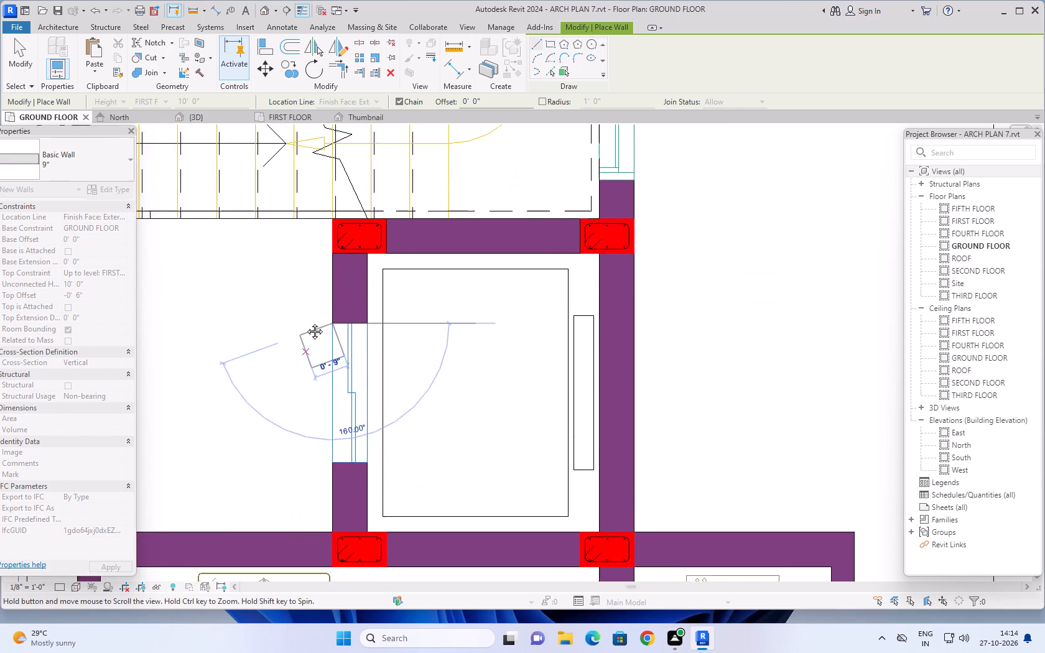
pyautogui.moveTo(305, 322); pyautogui.dragTo(309, 307, button='middle')
pyautogui.press('Escape')
# Draw a 1'-6" long, 9" thick wall from the lift door opening's other edge to the kitchen-side column.
pyautogui.scroll(4, 316, 430)
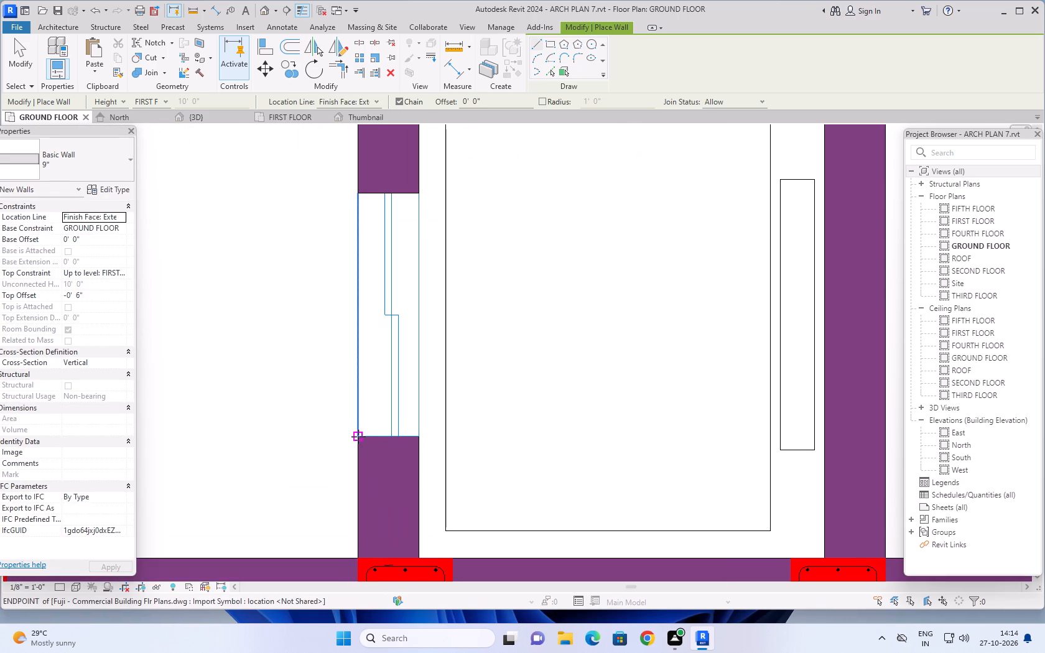
pyautogui.click(358, 437)
pyautogui.press('space')
pyautogui.click(361, 557)
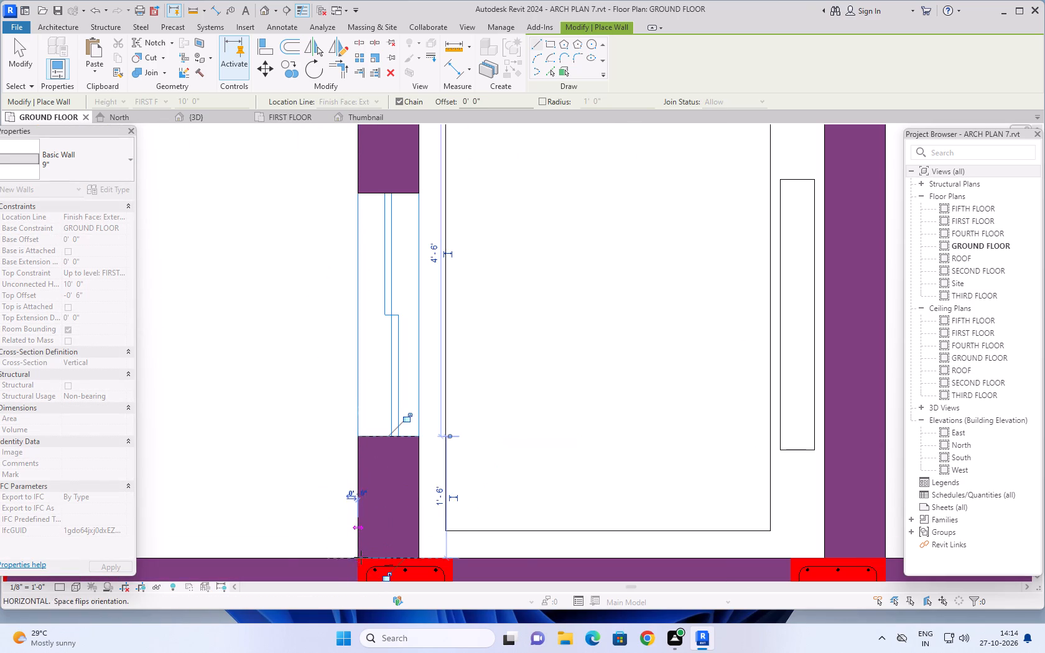
pyautogui.press('Escape')
# Draw a 9" wall between the two kitchen-side columns of the lift shaft, from column face to column face.
pyautogui.scroll(-4, 294, 466)
pyautogui.moveTo(294, 466); pyautogui.dragTo(239, 384, button='middle')
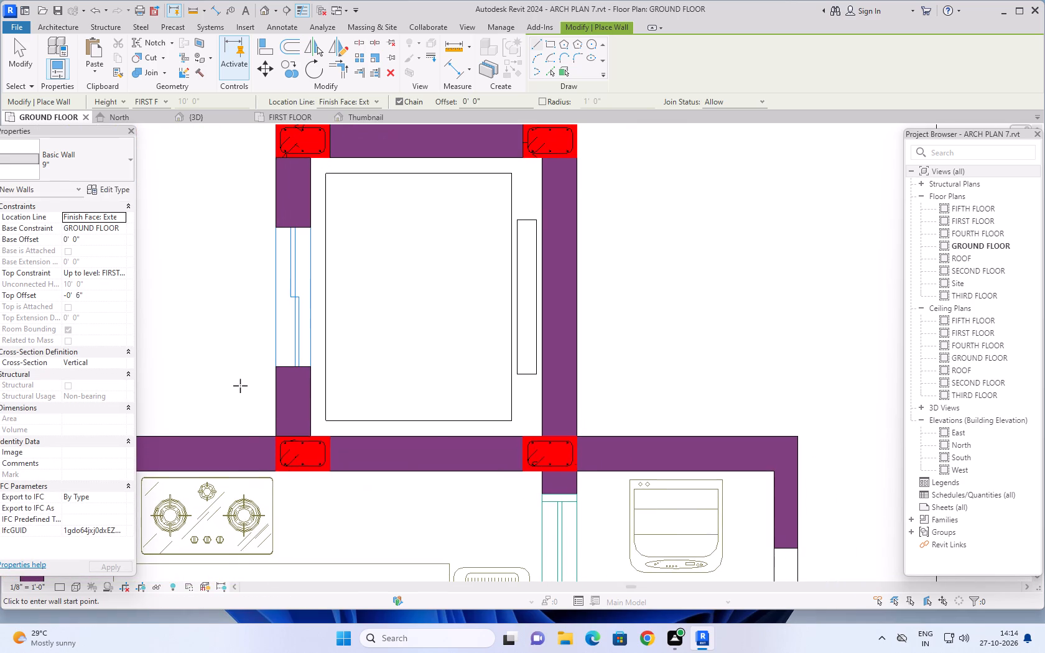
pyautogui.scroll(1, 417, 457)
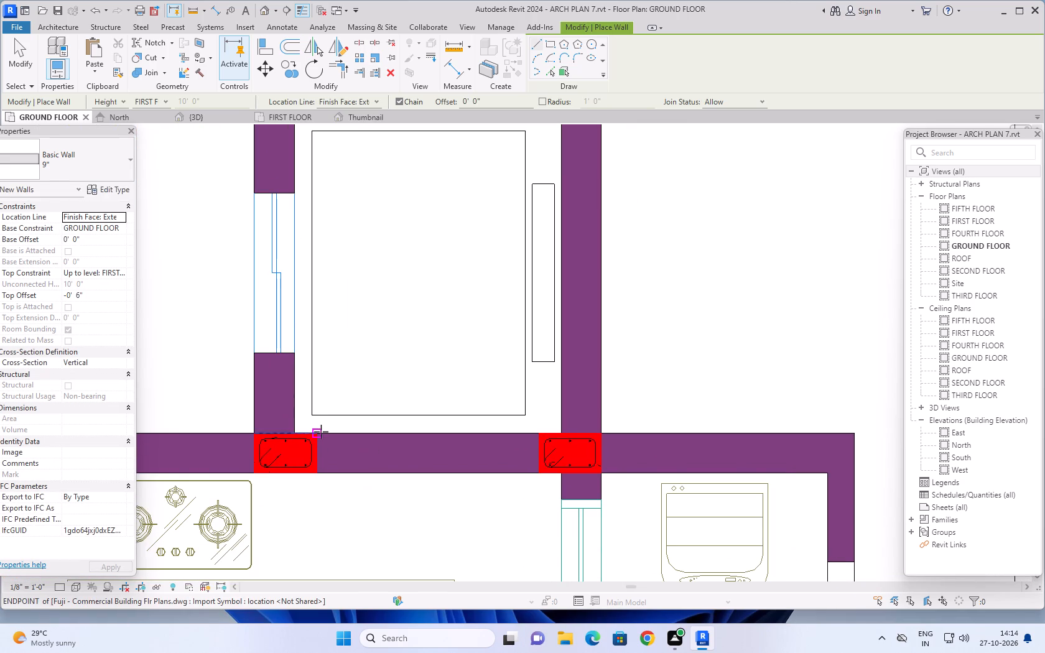
pyautogui.click(320, 433)
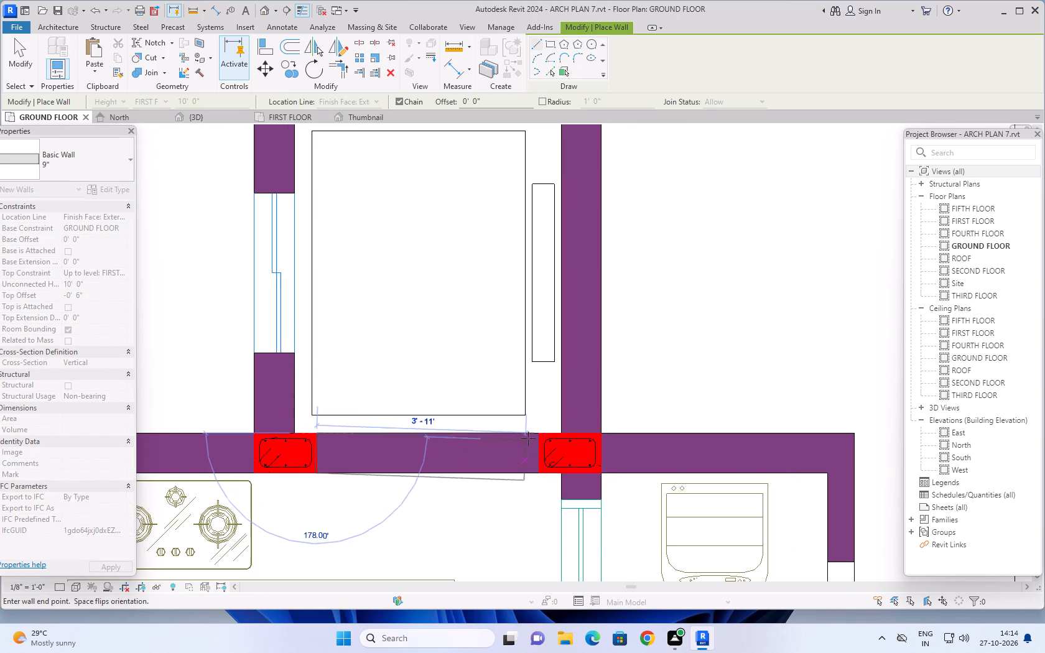
pyautogui.click(539, 433)
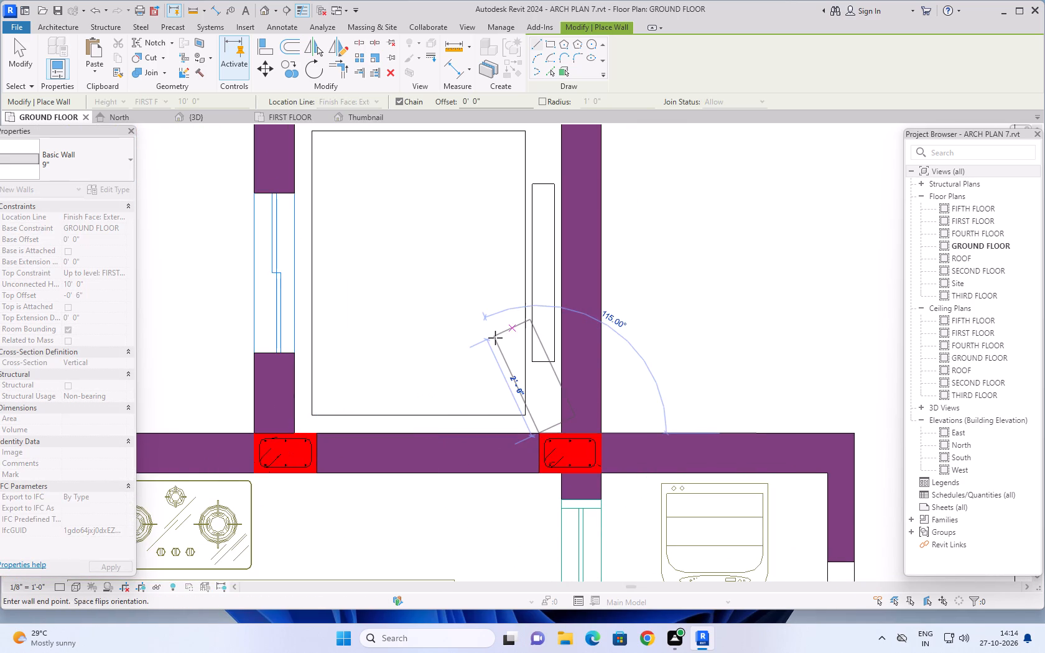
pyautogui.press('Escape')
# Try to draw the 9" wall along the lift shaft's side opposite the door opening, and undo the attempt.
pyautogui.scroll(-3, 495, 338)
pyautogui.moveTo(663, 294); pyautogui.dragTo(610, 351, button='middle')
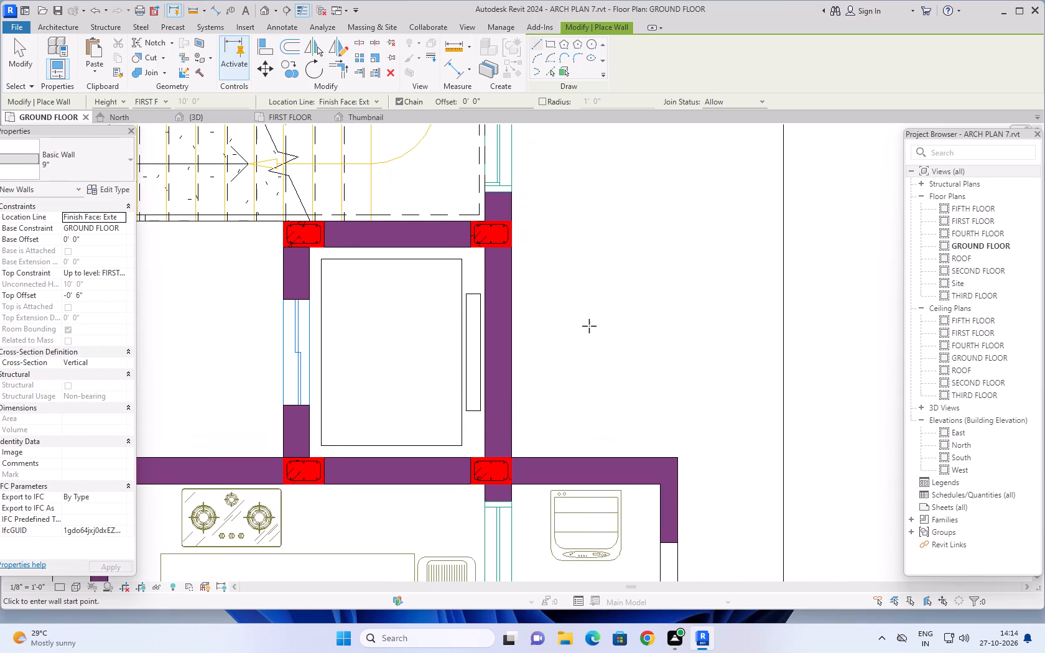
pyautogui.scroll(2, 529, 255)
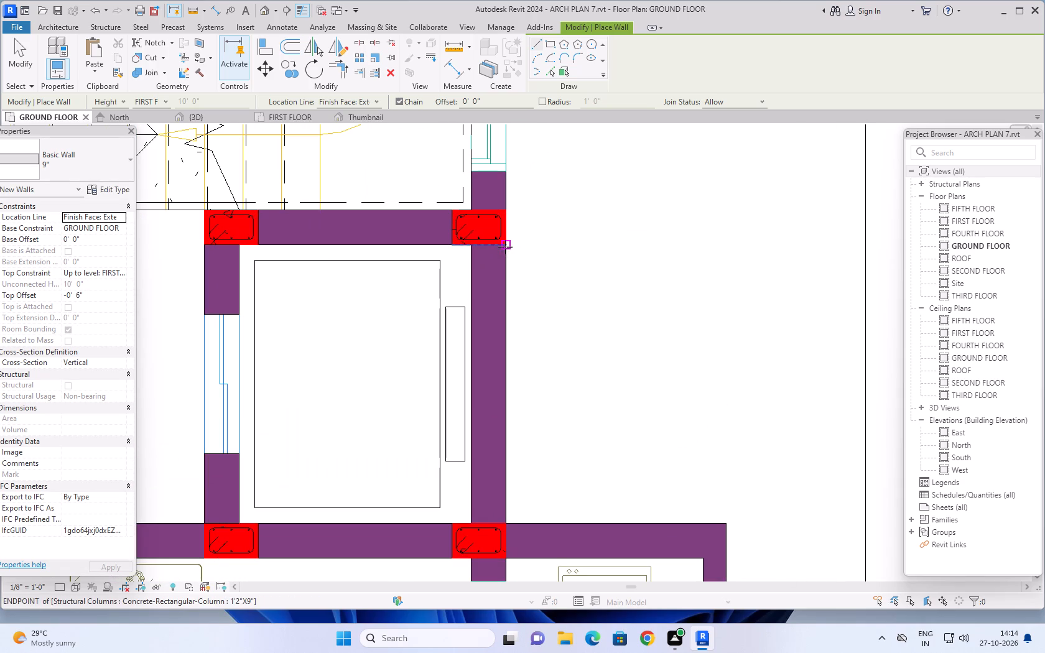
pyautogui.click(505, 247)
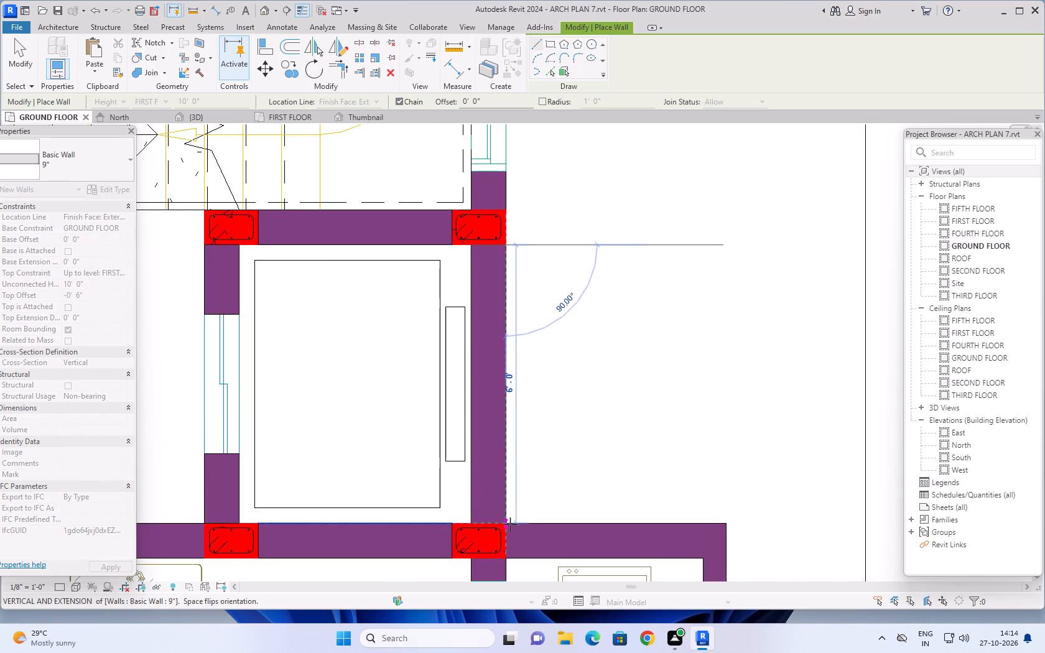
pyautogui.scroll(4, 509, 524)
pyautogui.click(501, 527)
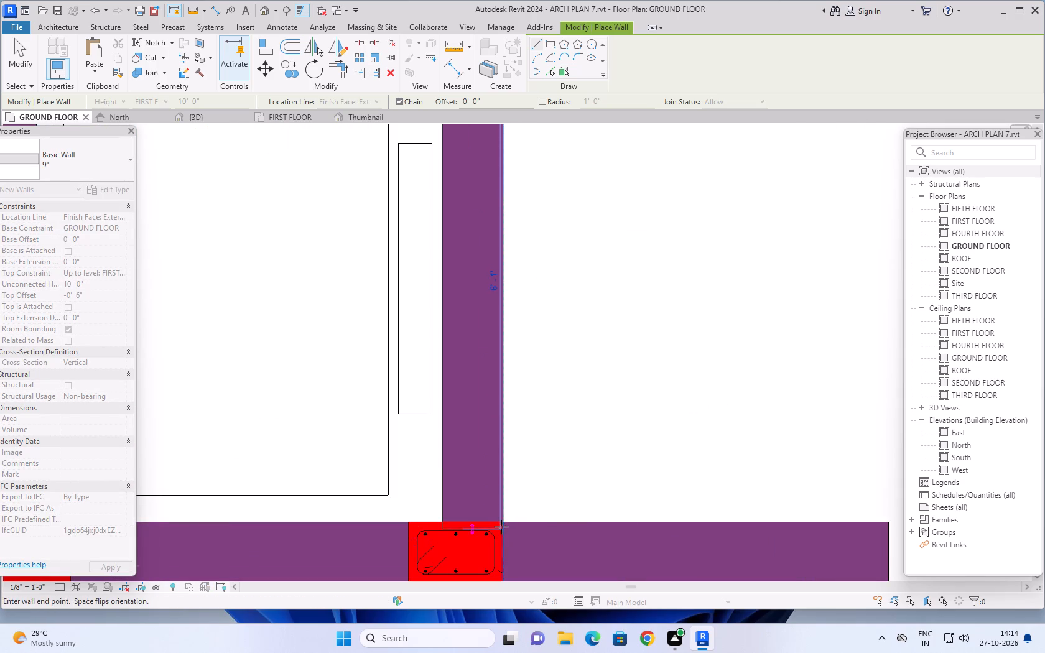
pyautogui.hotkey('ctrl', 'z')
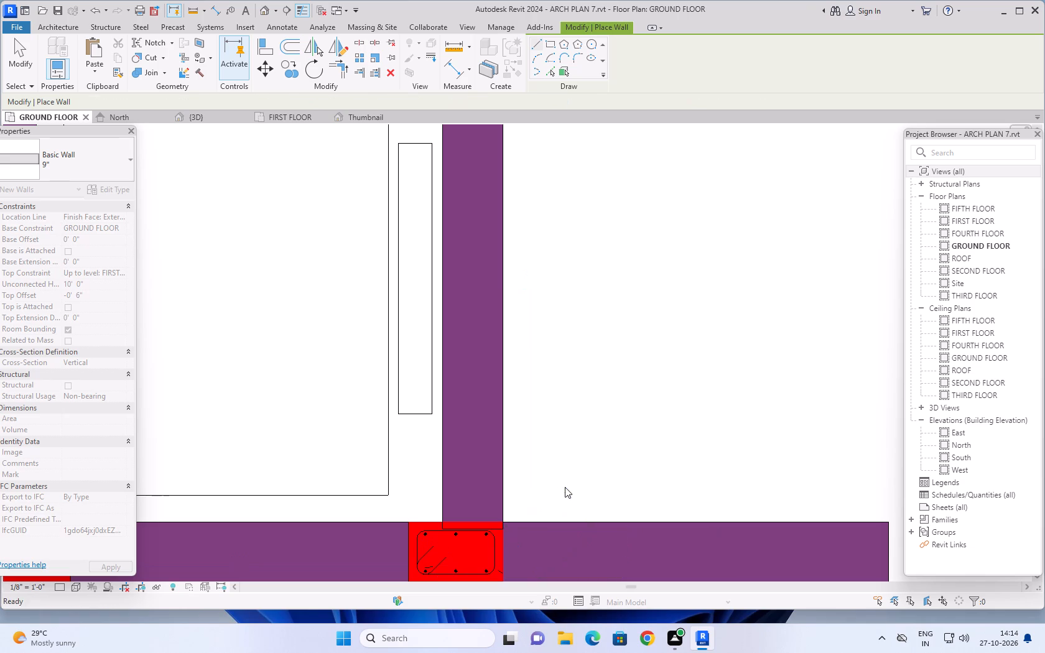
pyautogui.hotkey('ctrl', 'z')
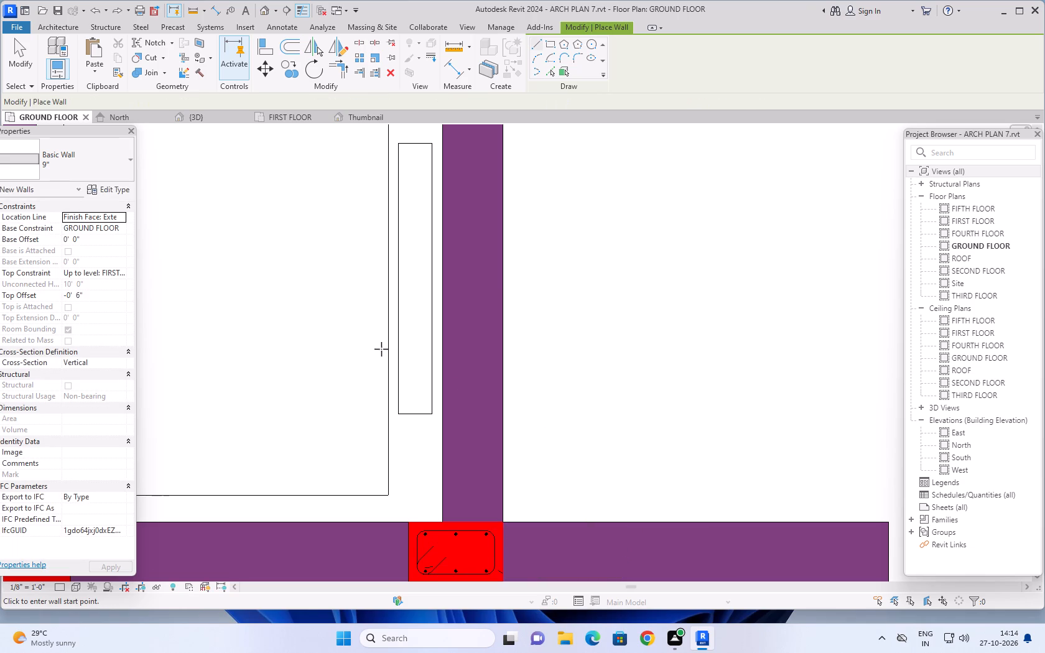
# Draw a 9" wall about 6'-0" long between the two columns on the lift shaft's side opposite the door opening.
pyautogui.click(43, 24)
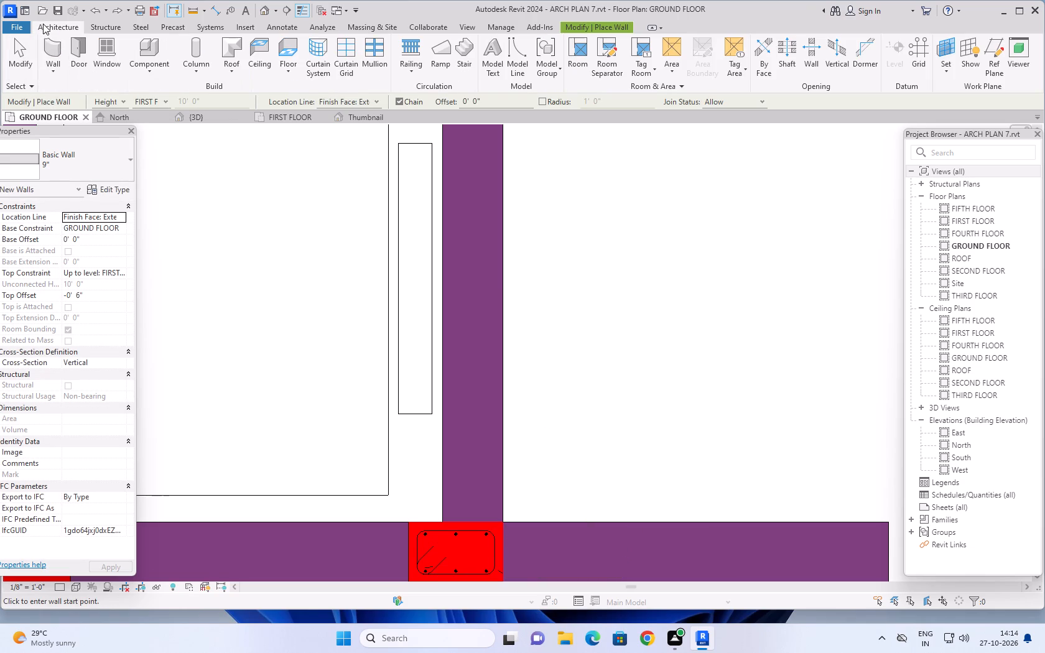
pyautogui.click(55, 41)
pyautogui.scroll(-2, 552, 313)
pyautogui.moveTo(569, 282); pyautogui.dragTo(570, 386, button='middle')
pyautogui.scroll(1, 546, 266)
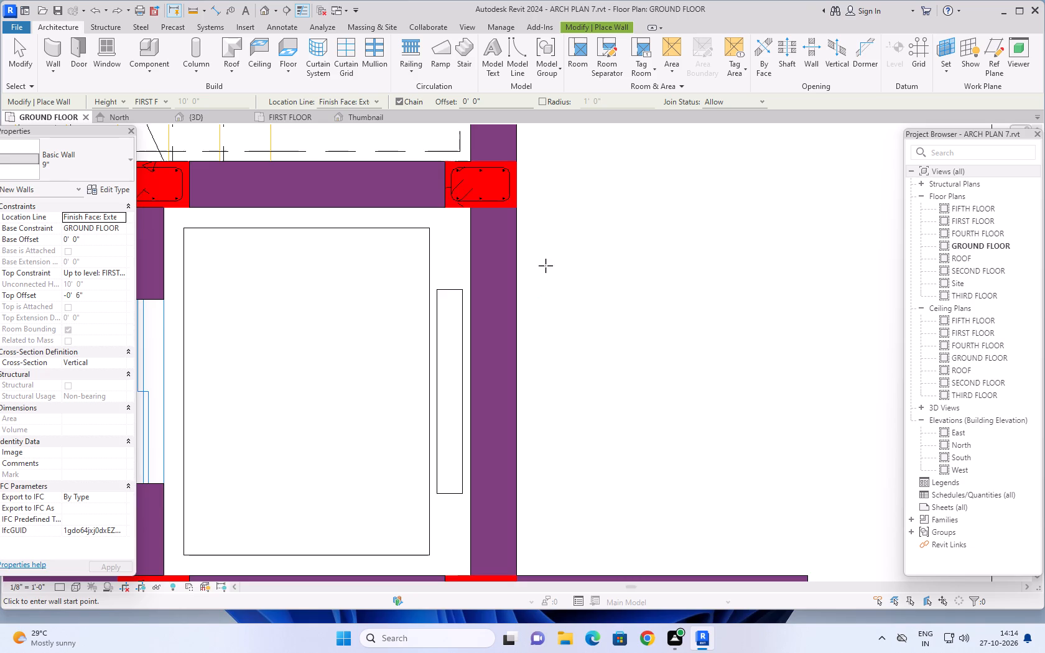
pyautogui.click(509, 201)
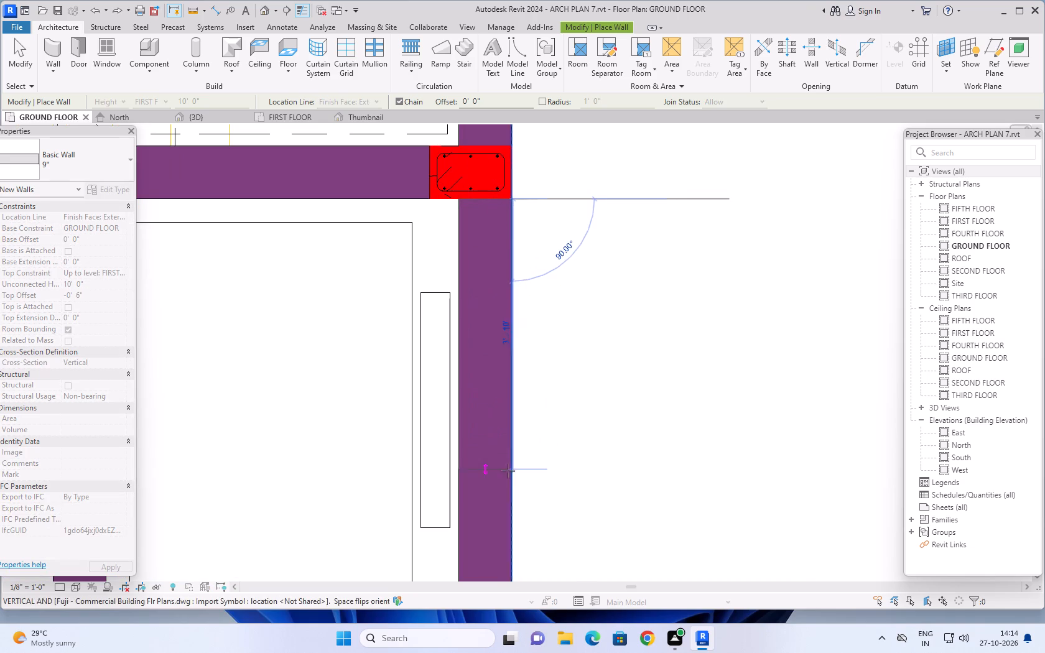
pyautogui.scroll(-3, 506, 477)
pyautogui.moveTo(506, 479); pyautogui.dragTo(505, 366, button='middle')
pyautogui.scroll(5, 501, 428)
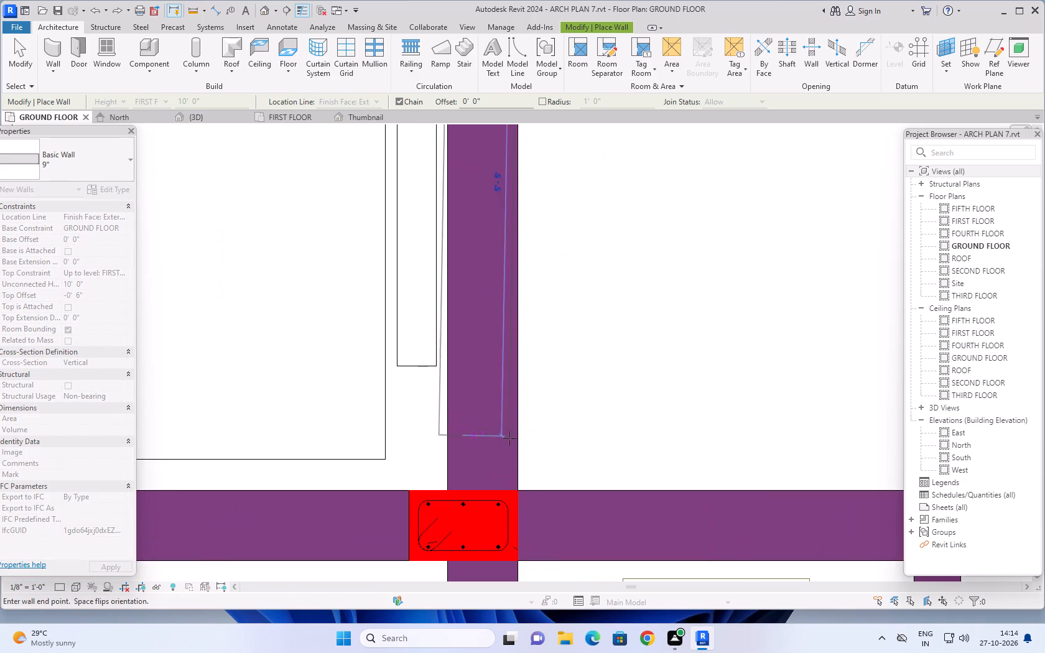
pyautogui.scroll(3, 511, 440)
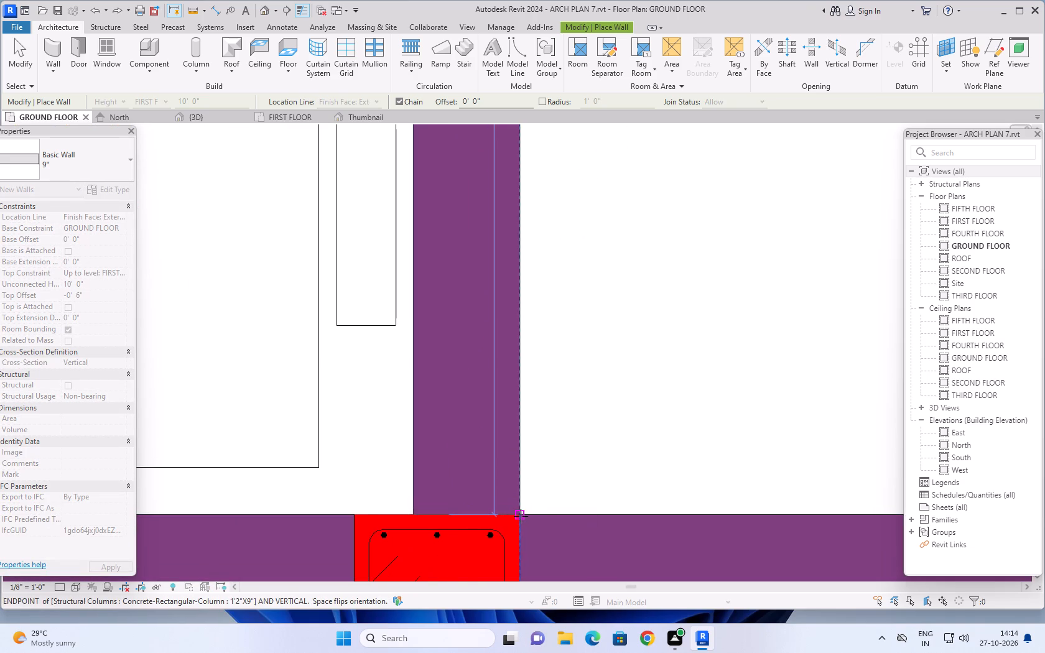
pyautogui.click(521, 516)
pyautogui.press('Escape')
# Examine the ground storey in the {3D} view, focusing on the new lift shaft walls beside the staircase.
pyautogui.scroll(-8, 641, 401)
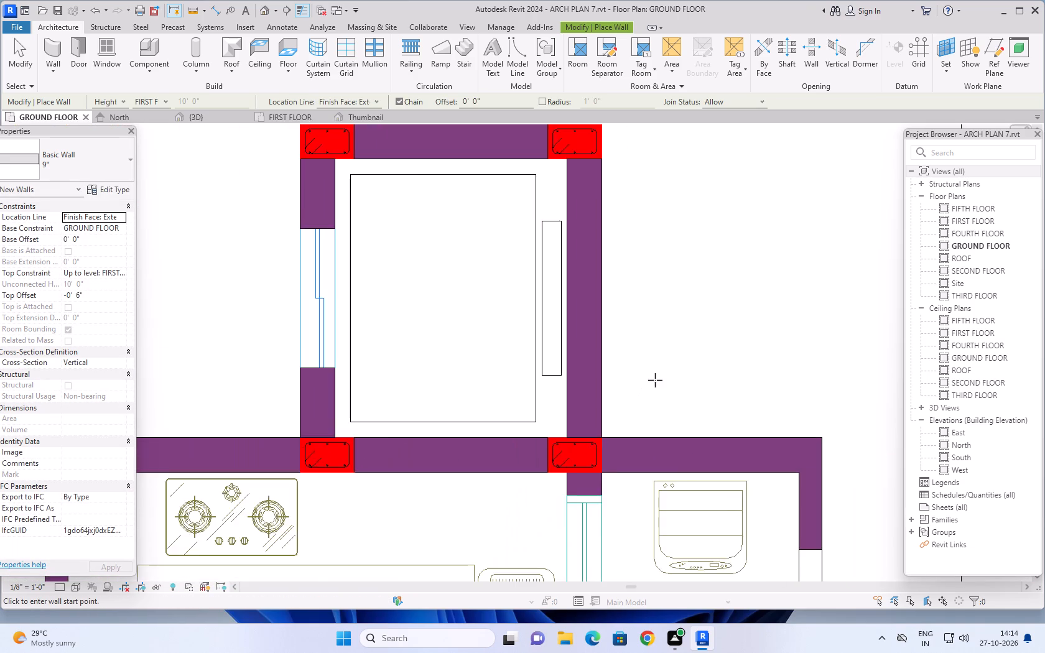
pyautogui.scroll(-2, 656, 379)
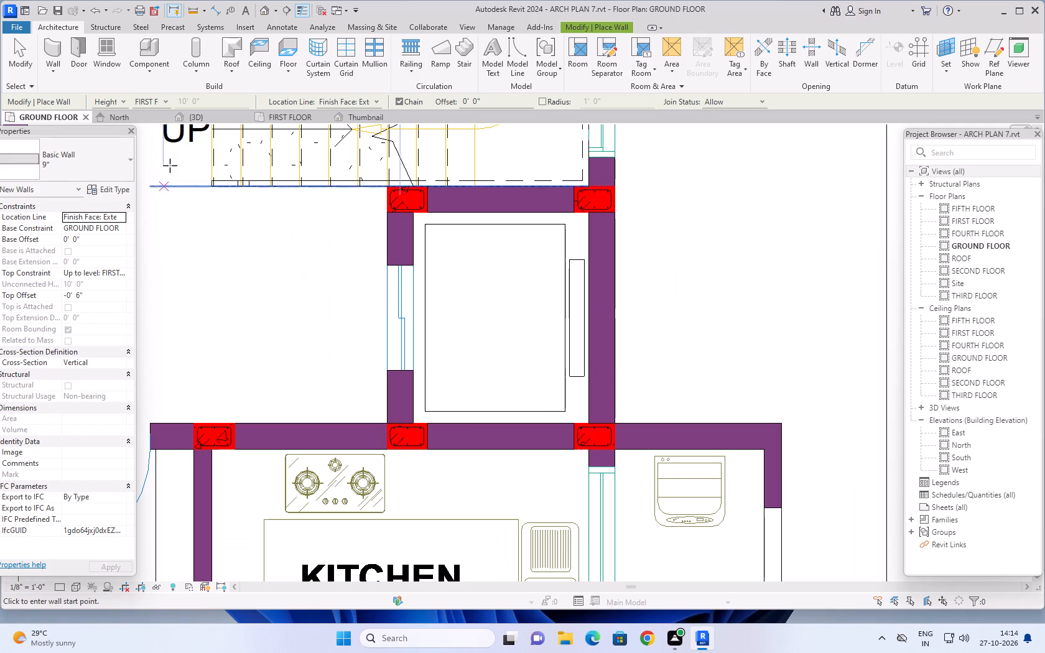
pyautogui.click(202, 118)
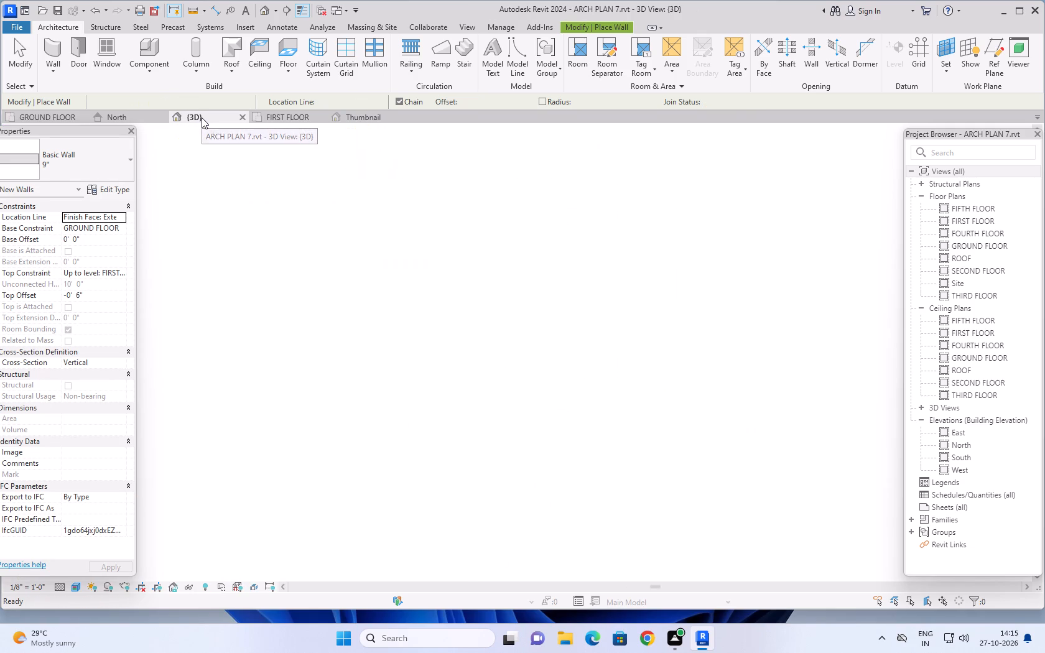
pyautogui.keyDown('shift'); pyautogui.moveTo(624, 501); pyautogui.dragTo(641, 492, button='middle'); pyautogui.keyUp('shift')
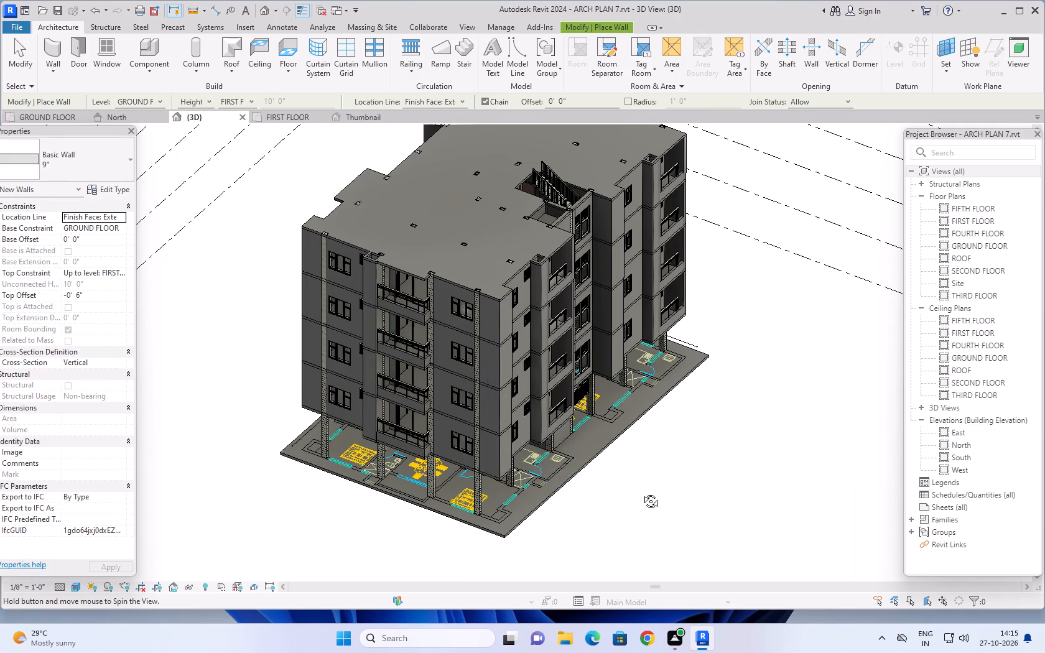
pyautogui.keyDown('shift'); pyautogui.moveTo(641, 492); pyautogui.dragTo(704, 371, button='middle'); pyautogui.keyUp('shift')
pyautogui.keyDown('shift'); pyautogui.moveTo(661, 452); pyautogui.dragTo(709, 407, button='middle'); pyautogui.keyUp('shift')
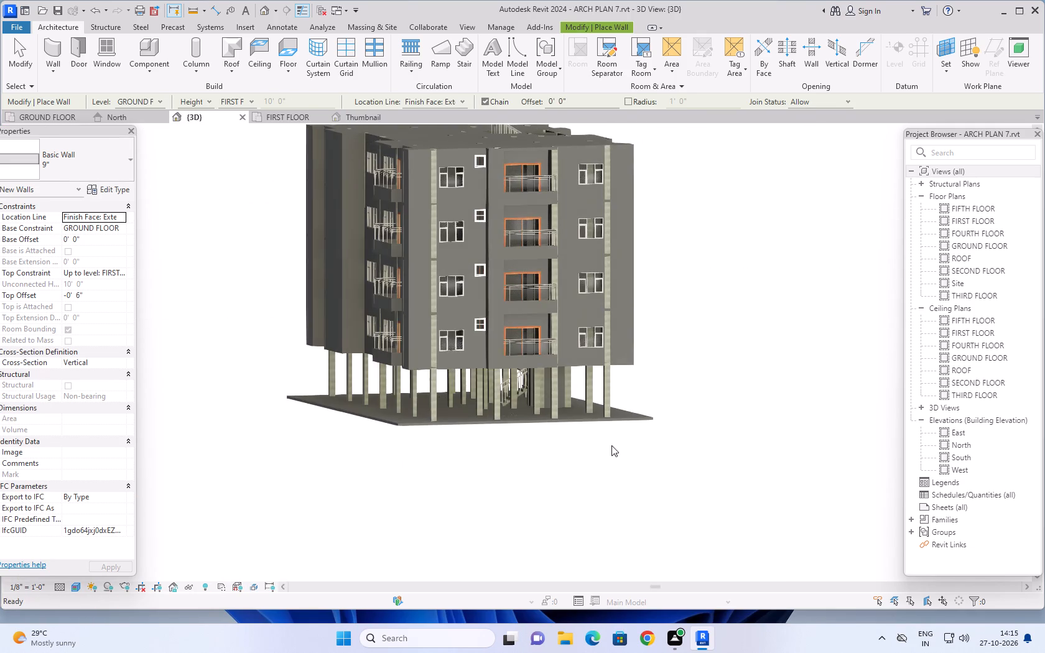
pyautogui.scroll(3, 600, 450)
pyautogui.moveTo(570, 461); pyautogui.dragTo(724, 457, button='middle')
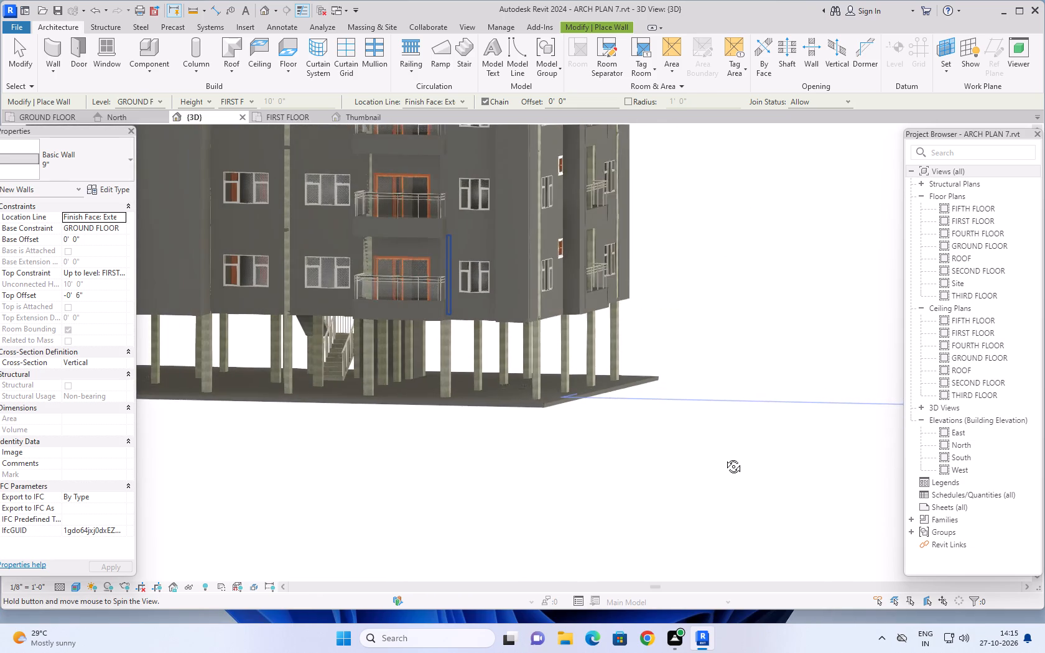
pyautogui.moveTo(724, 457); pyautogui.dragTo(730, 454, button='middle')
pyautogui.scroll(2, 376, 452)
pyautogui.keyDown('shift'); pyautogui.moveTo(396, 454); pyautogui.dragTo(422, 446, button='middle'); pyautogui.keyUp('shift')
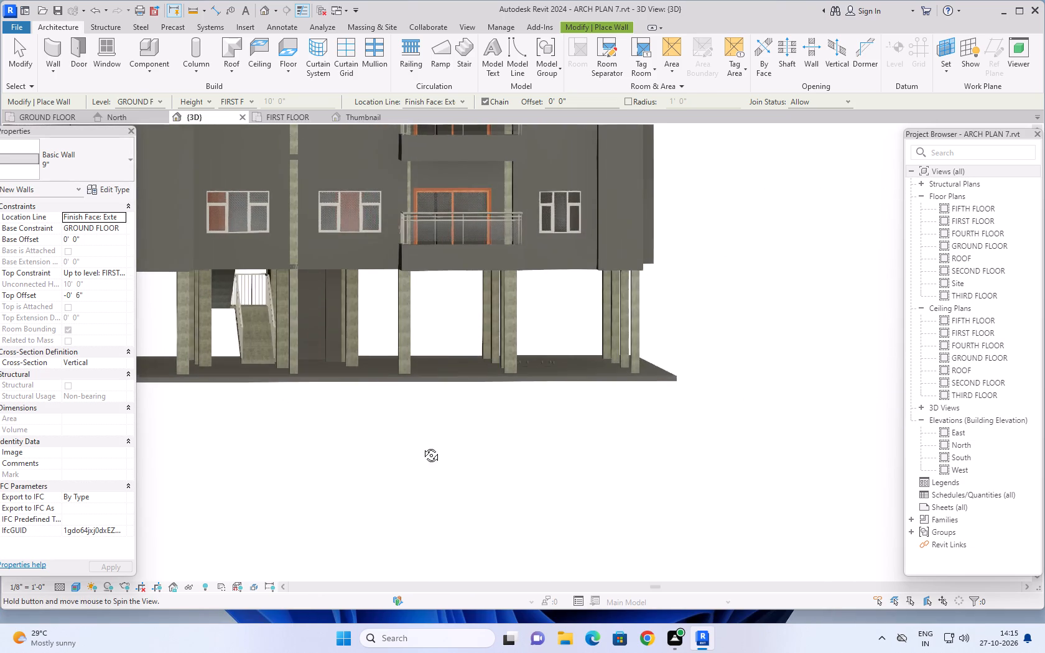
pyautogui.keyDown('shift'); pyautogui.moveTo(422, 446); pyautogui.dragTo(399, 468, button='middle'); pyautogui.keyUp('shift')
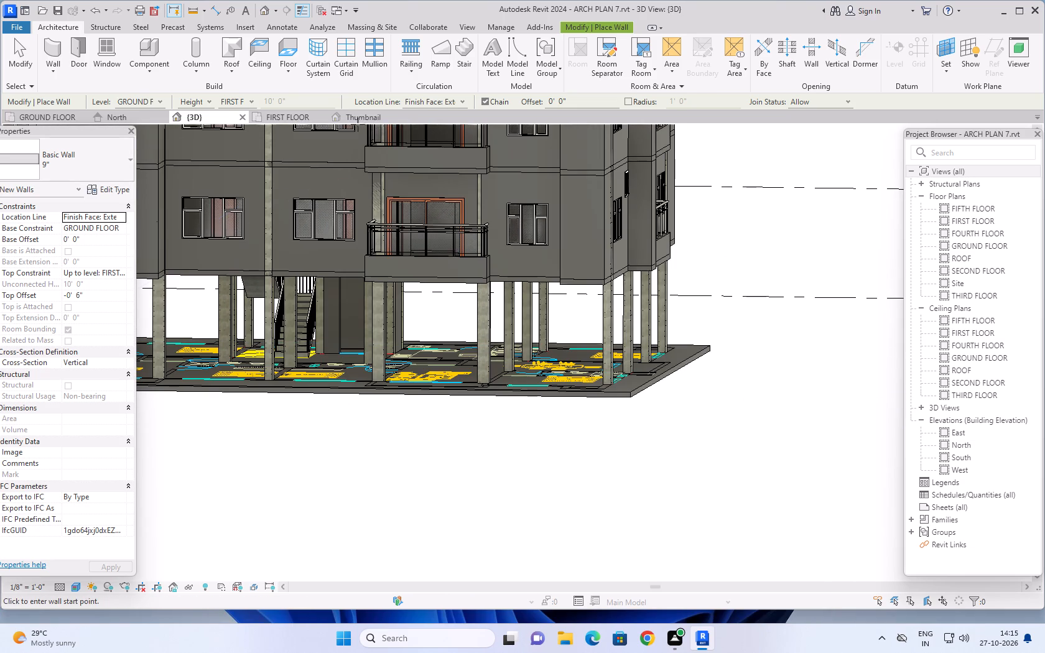
# Load the Lift Glass (2) family into the ARCH PLAN 7 project.
pyautogui.click(359, 119)
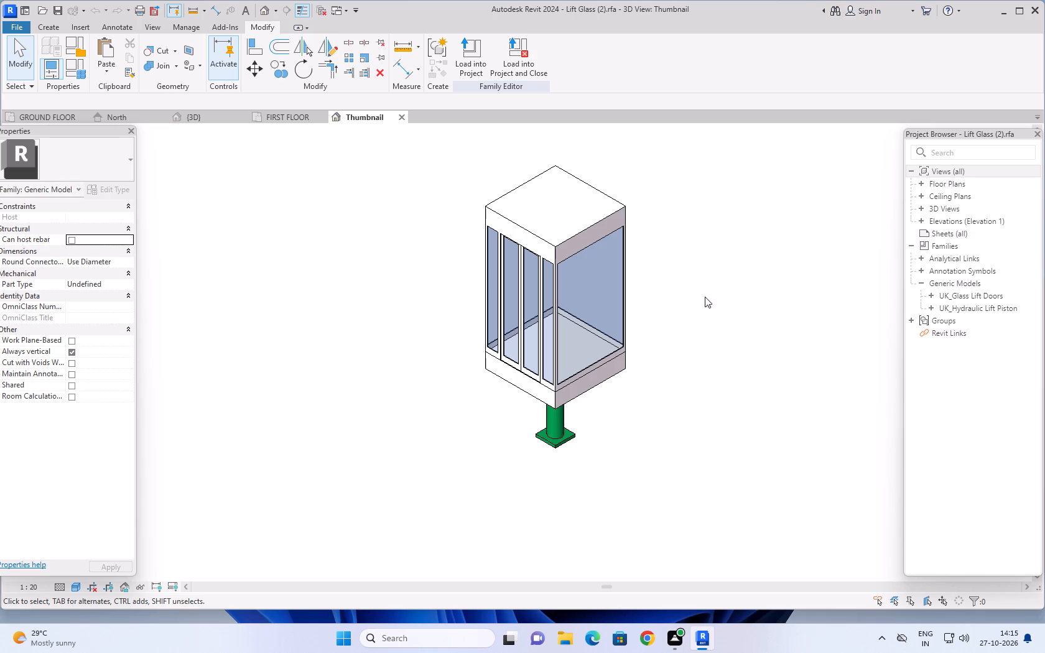
pyautogui.click(469, 68)
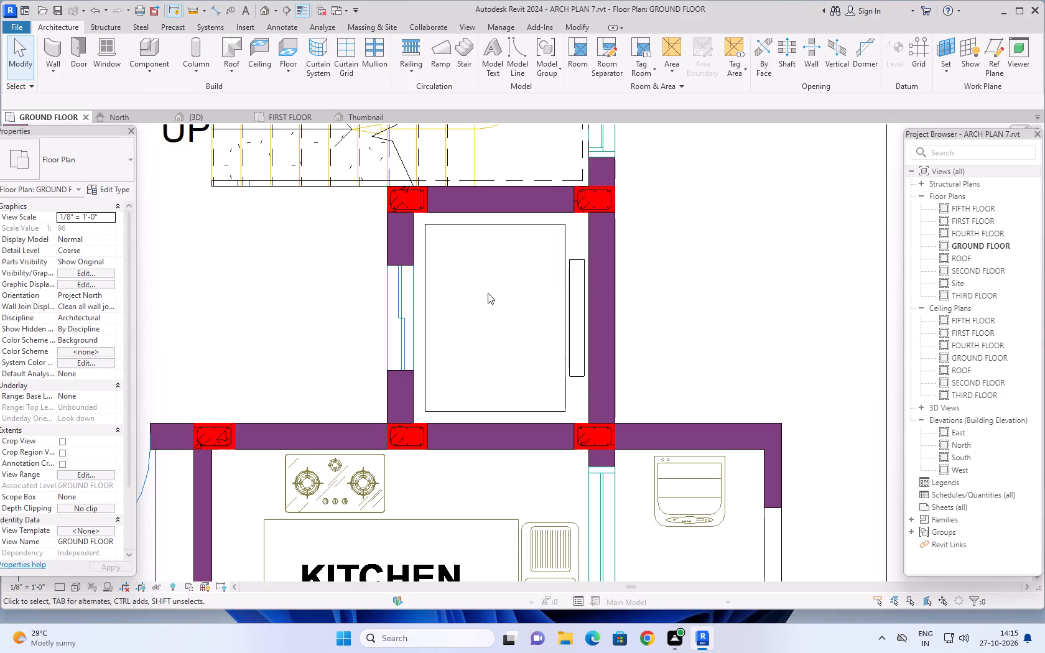
pyautogui.scroll(-3, 487, 275)
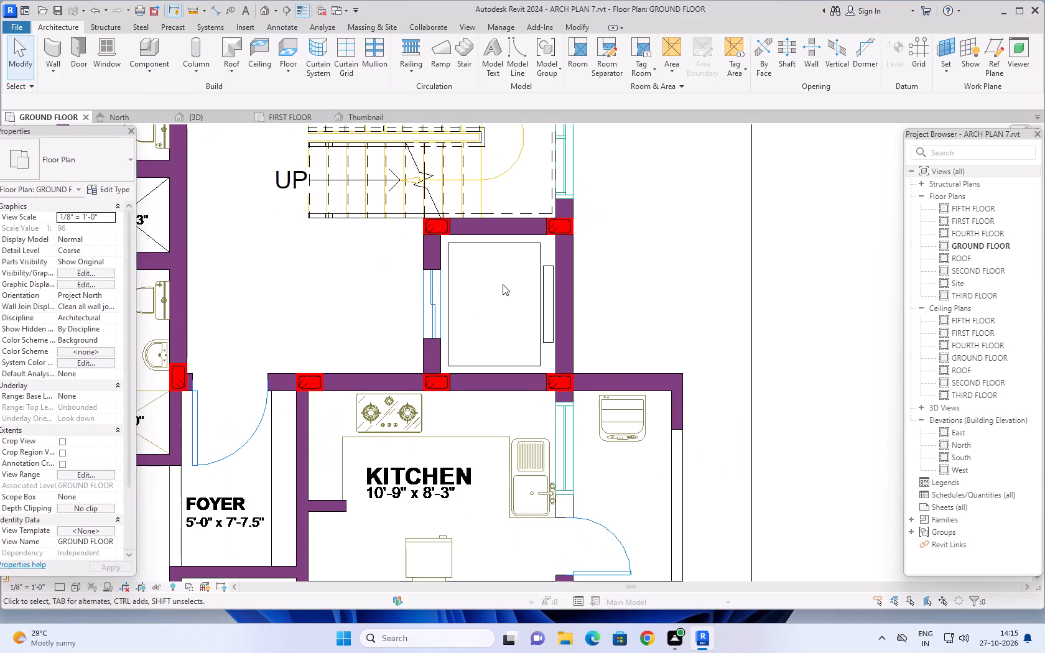
pyautogui.moveTo(503, 284); pyautogui.dragTo(544, 273, button='middle')
# Load the Lift Glass (2) family into the project again with its whole lift model selected, and close the family's Thumbnail view.
pyautogui.click(370, 115)
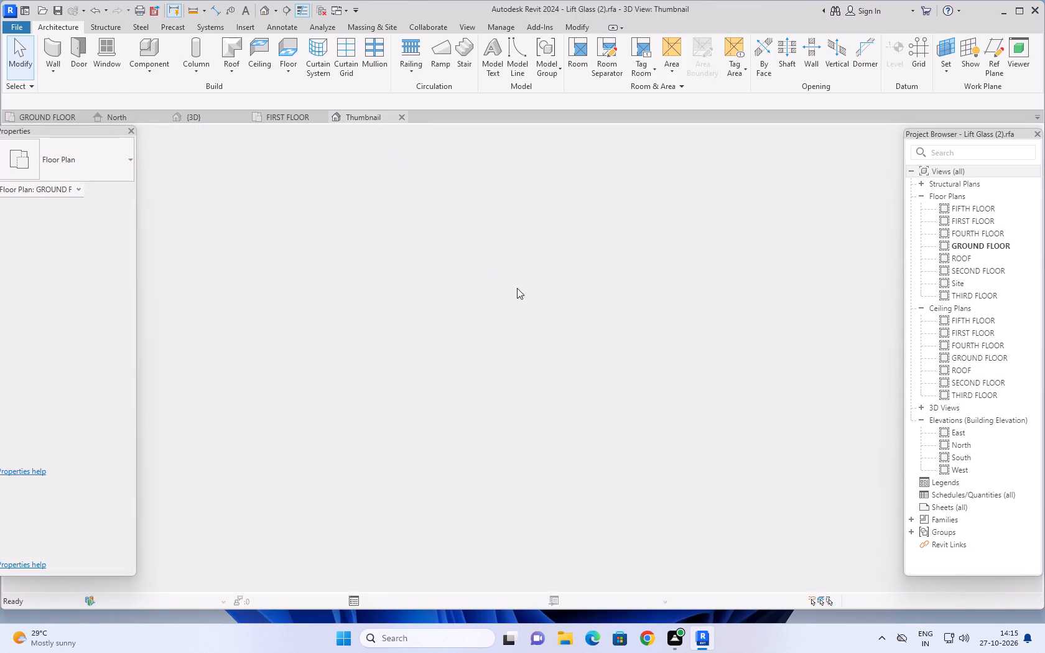
pyautogui.moveTo(656, 157); pyautogui.dragTo(450, 511)
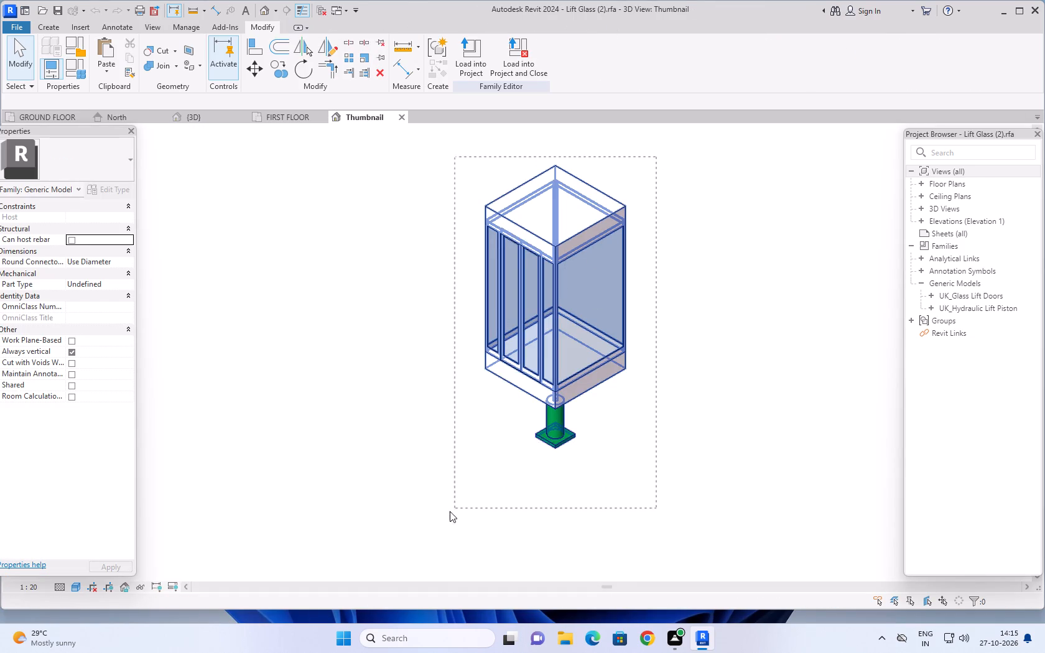
pyautogui.moveTo(450, 511); pyautogui.dragTo(445, 512)
pyautogui.click(541, 57)
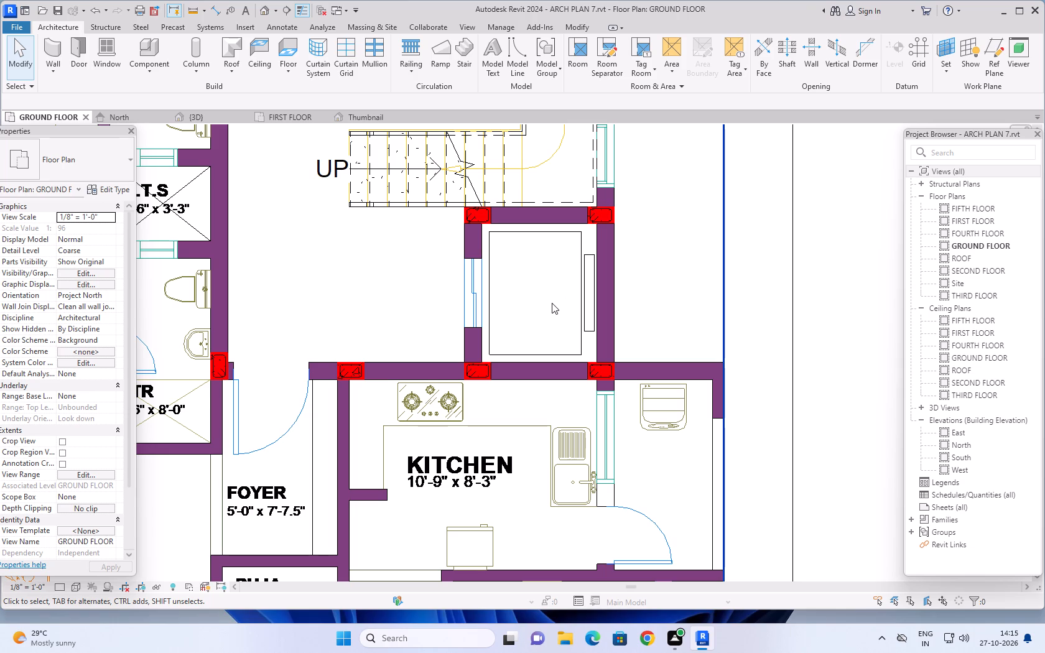
pyautogui.click(404, 114)
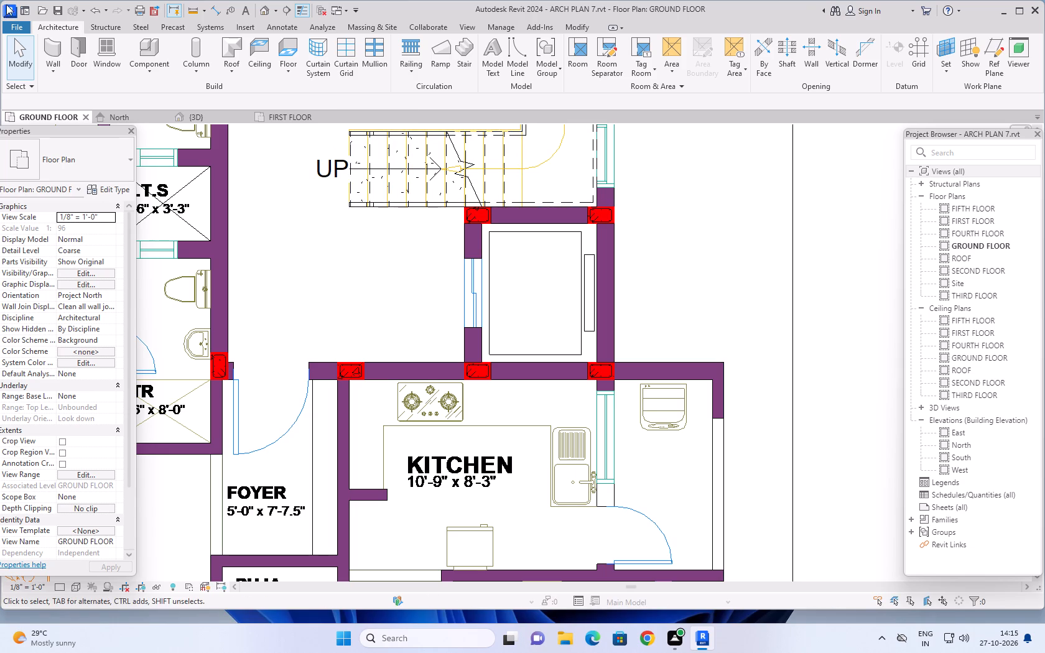
# Reopen the Lift Glass (2) family and load it into ARCH PLAN 7, overwriting the existing version and its parameter values.
pyautogui.click(15, 26)
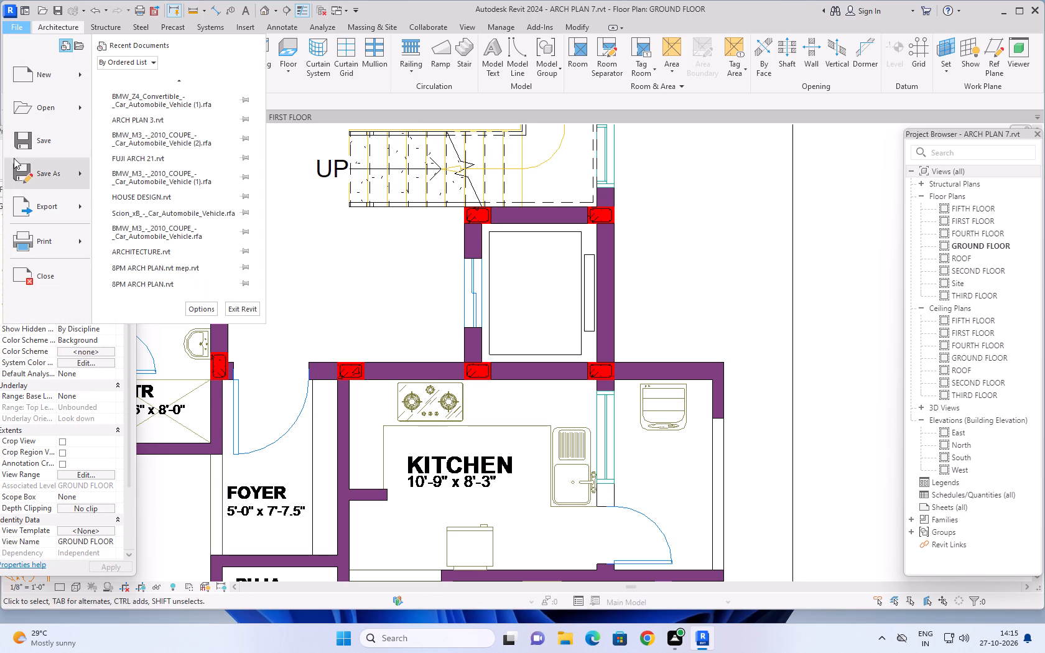
pyautogui.scroll(-6, 133, 222)
pyautogui.scroll(2, 144, 218)
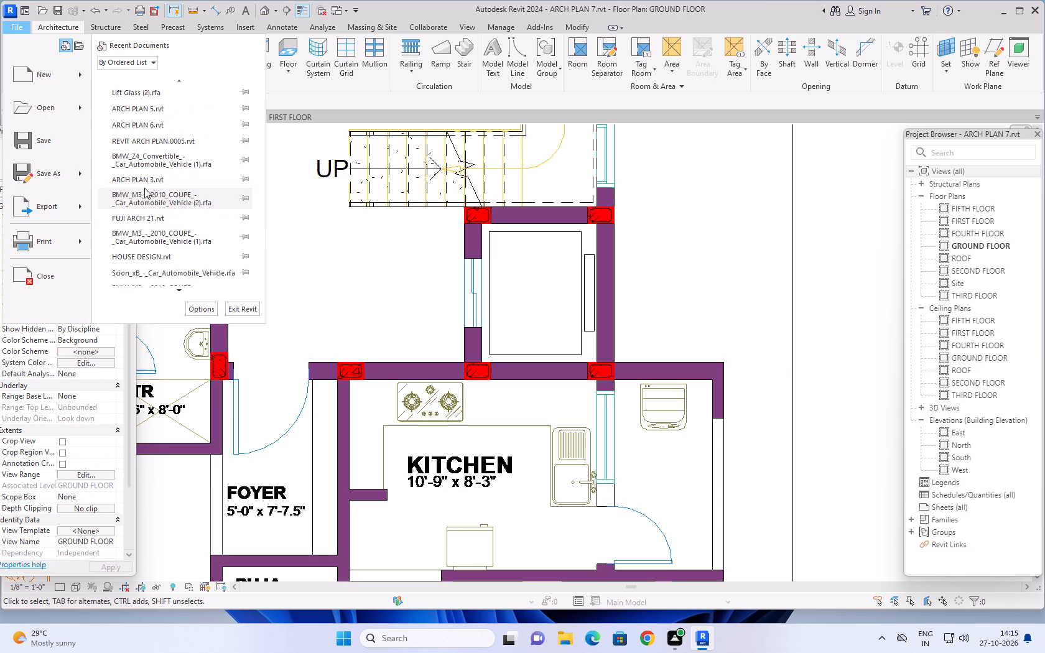
pyautogui.scroll(2, 144, 188)
pyautogui.scroll(-6, 149, 156)
pyautogui.scroll(2, 147, 198)
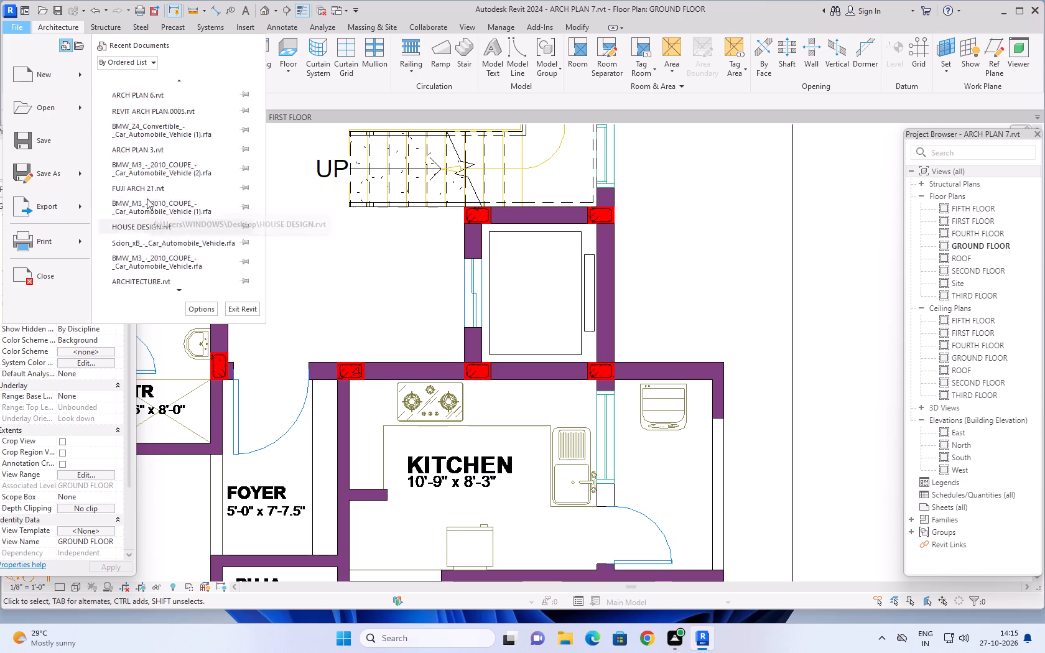
pyautogui.scroll(9, 147, 198)
pyautogui.scroll(-3, 147, 198)
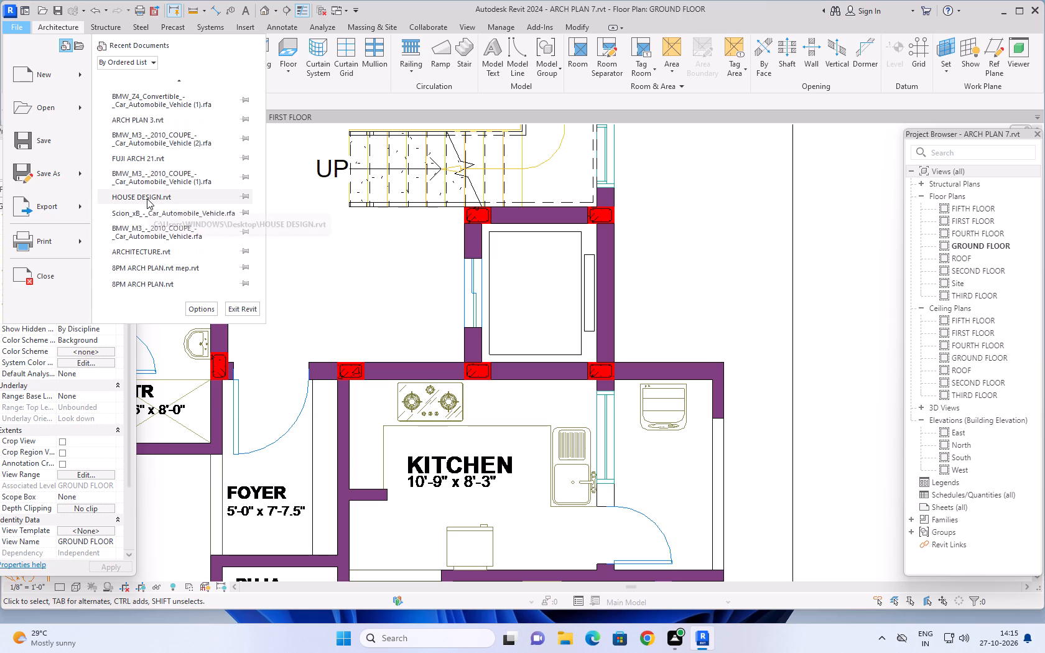
pyautogui.scroll(-3, 147, 198)
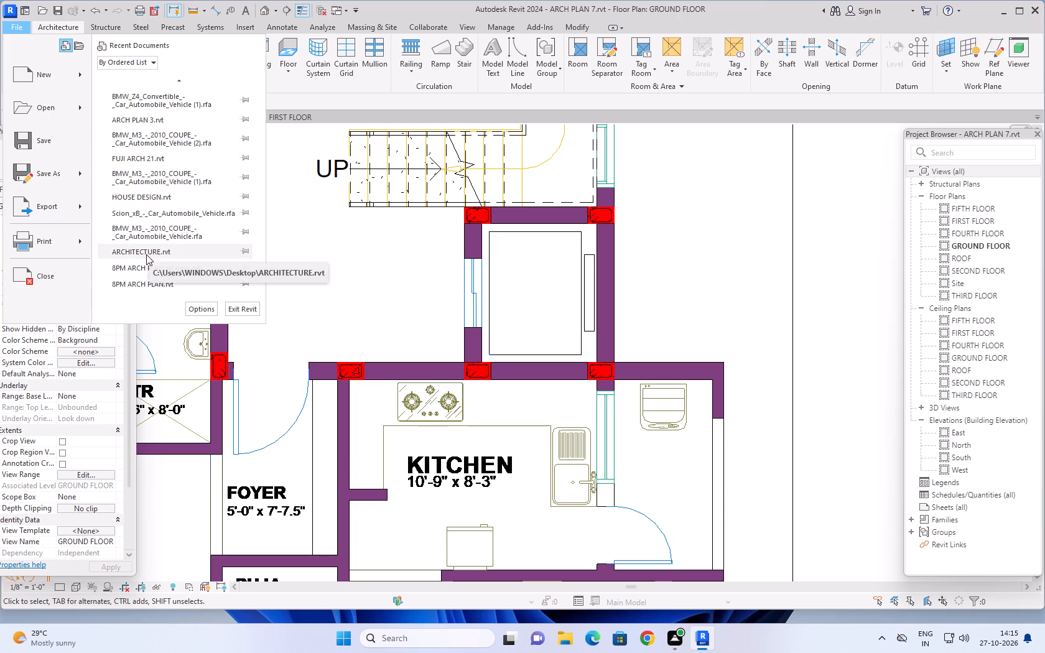
pyautogui.scroll(6, 146, 254)
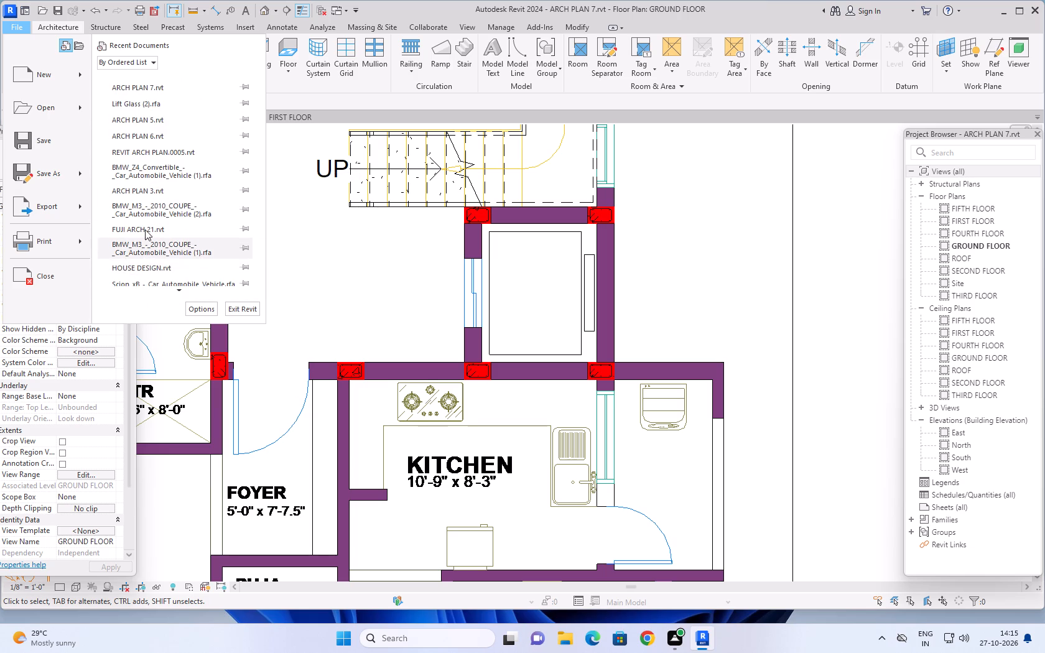
pyautogui.click(140, 100)
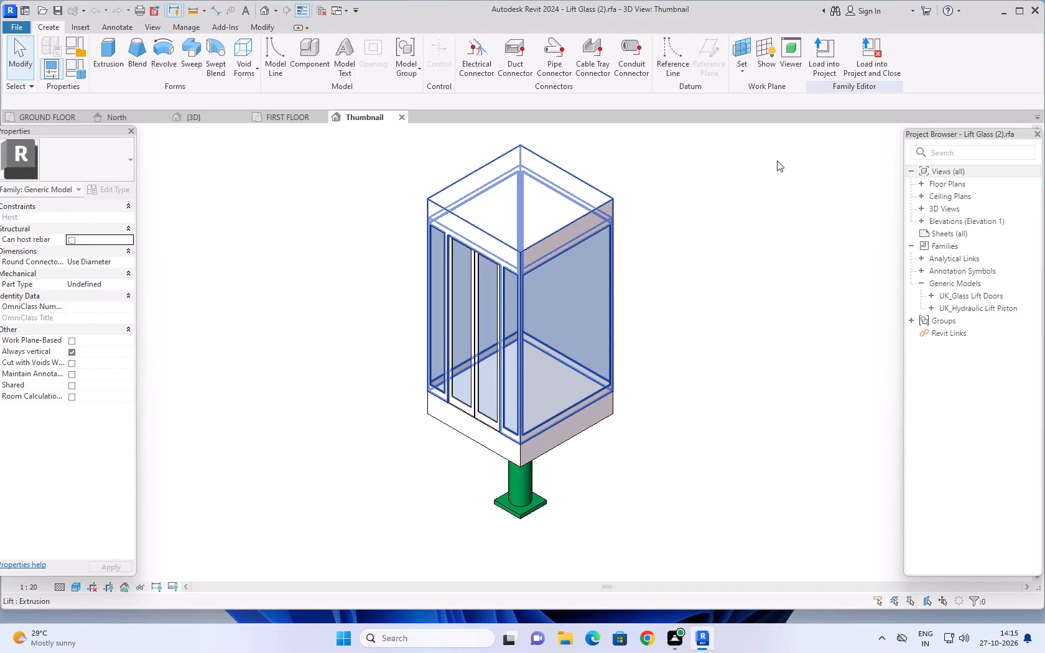
pyautogui.click(819, 60)
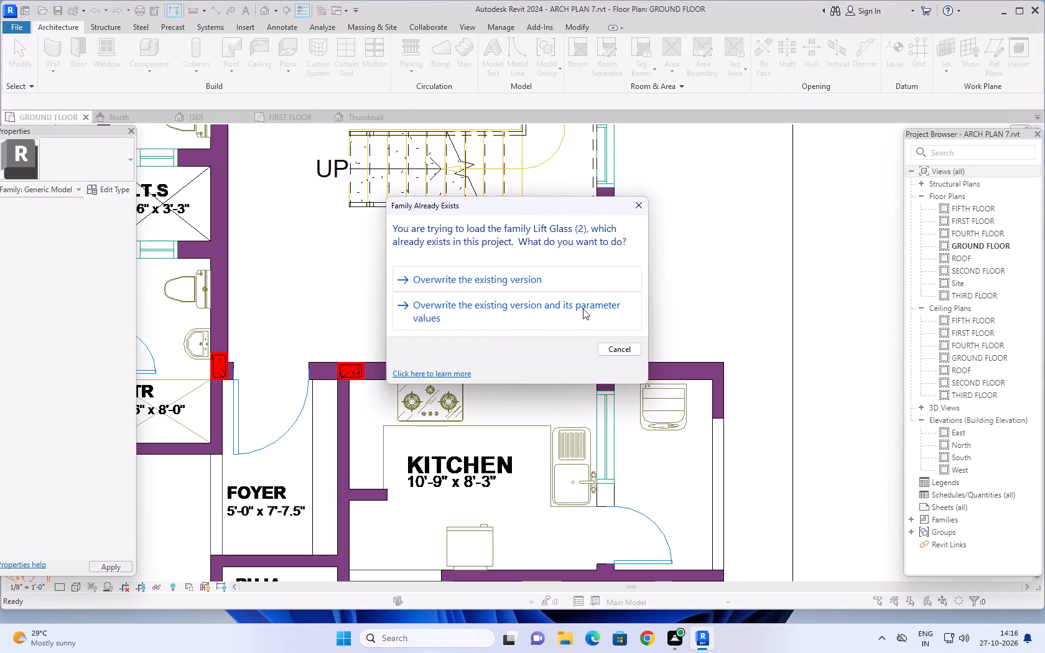
pyautogui.click(538, 308)
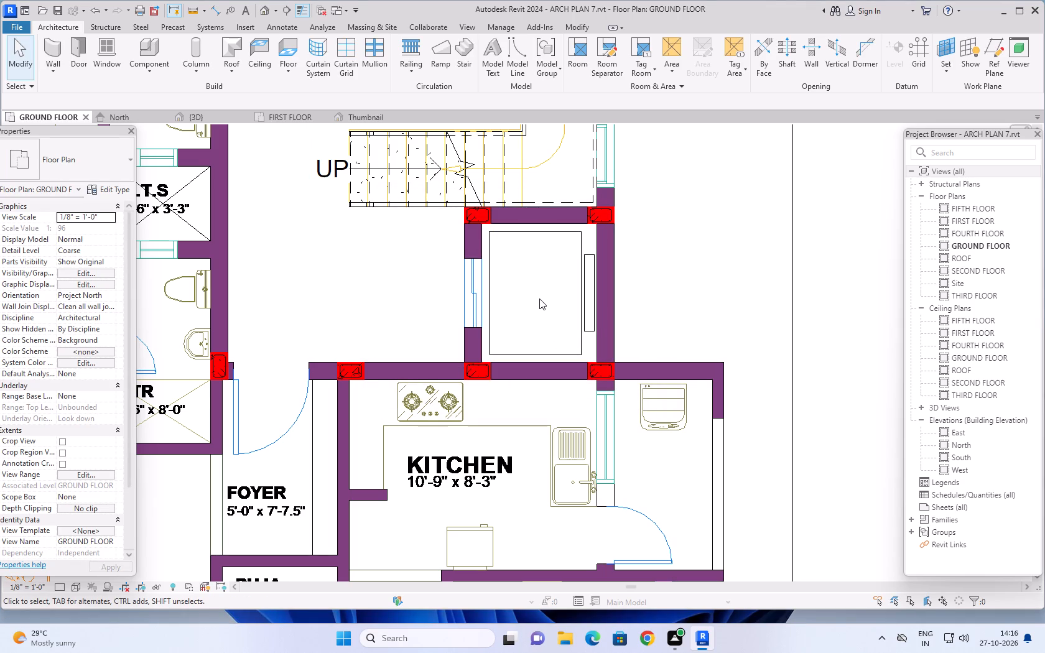
# Select the whole lift model in the family's Thumbnail view and load the family into the project again.
pyautogui.click(366, 115)
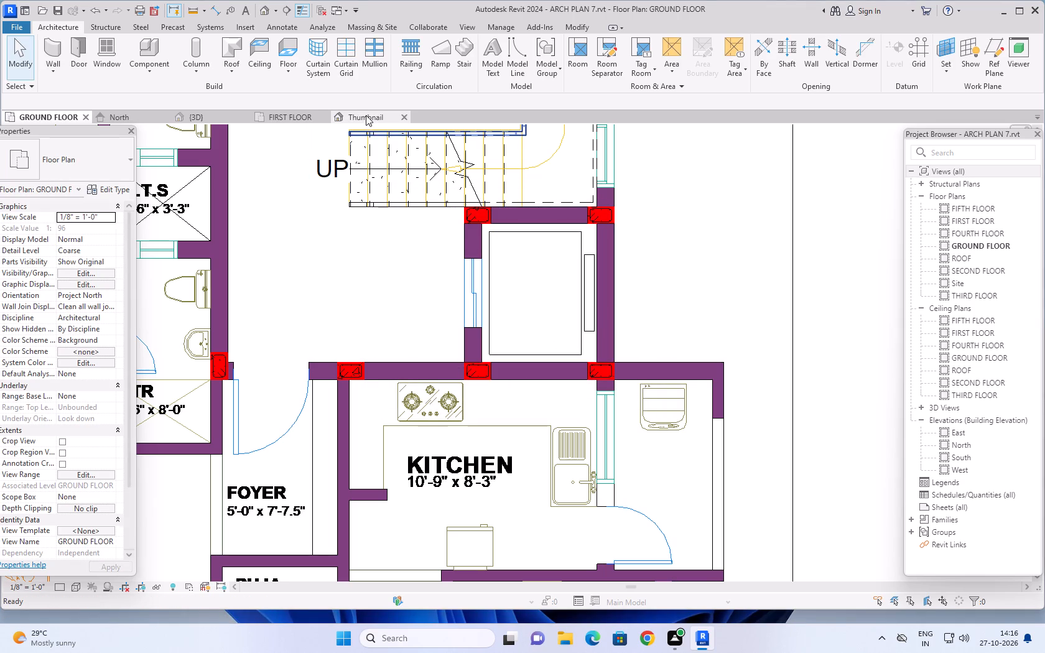
pyautogui.scroll(-1, 597, 282)
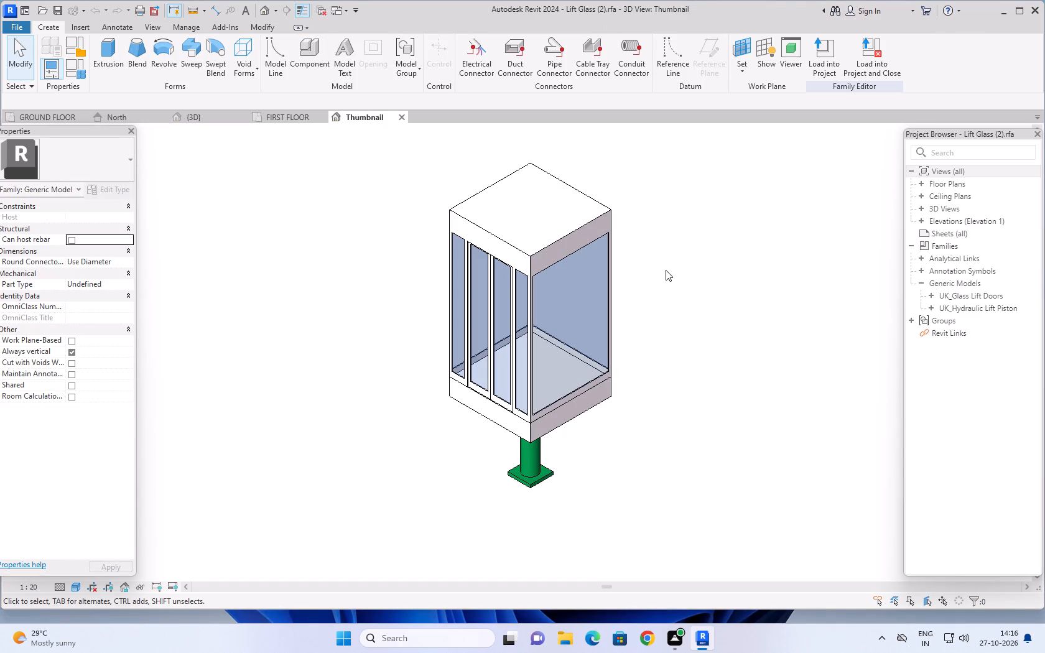
pyautogui.scroll(-3, 667, 266)
pyautogui.moveTo(673, 252); pyautogui.dragTo(659, 299, button='middle')
pyautogui.moveTo(676, 200); pyautogui.dragTo(544, 507)
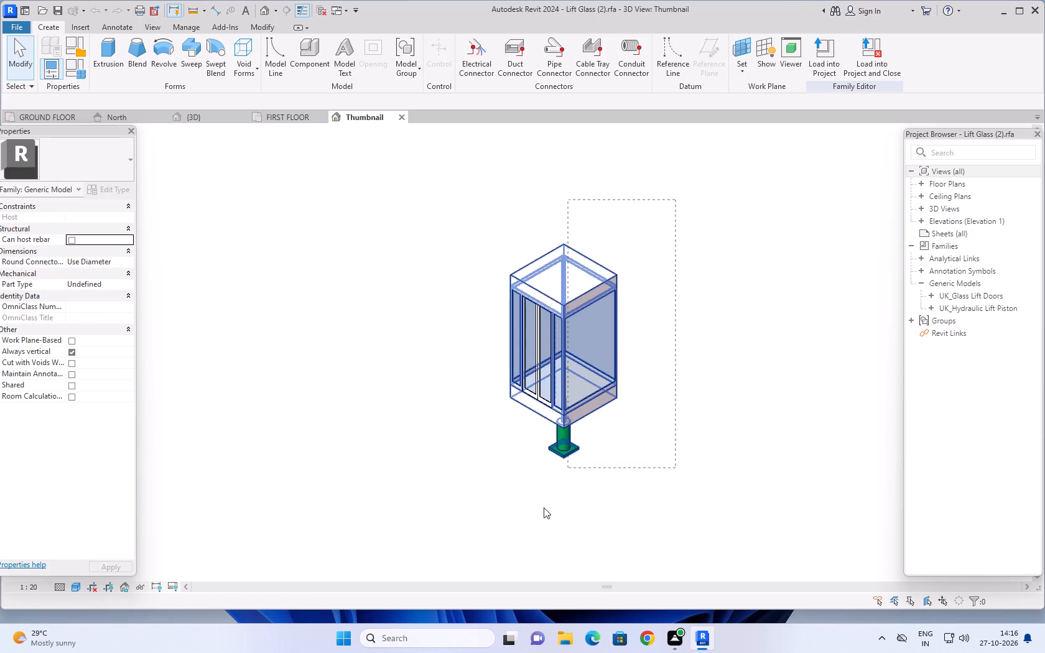
pyautogui.moveTo(544, 507); pyautogui.dragTo(482, 520)
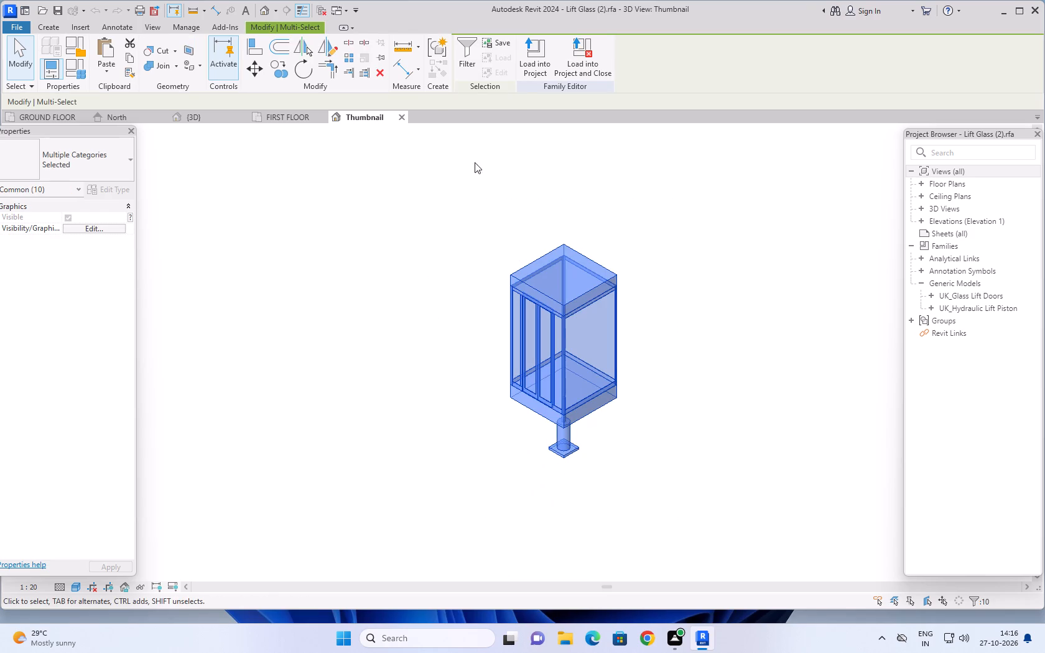
pyautogui.click(529, 67)
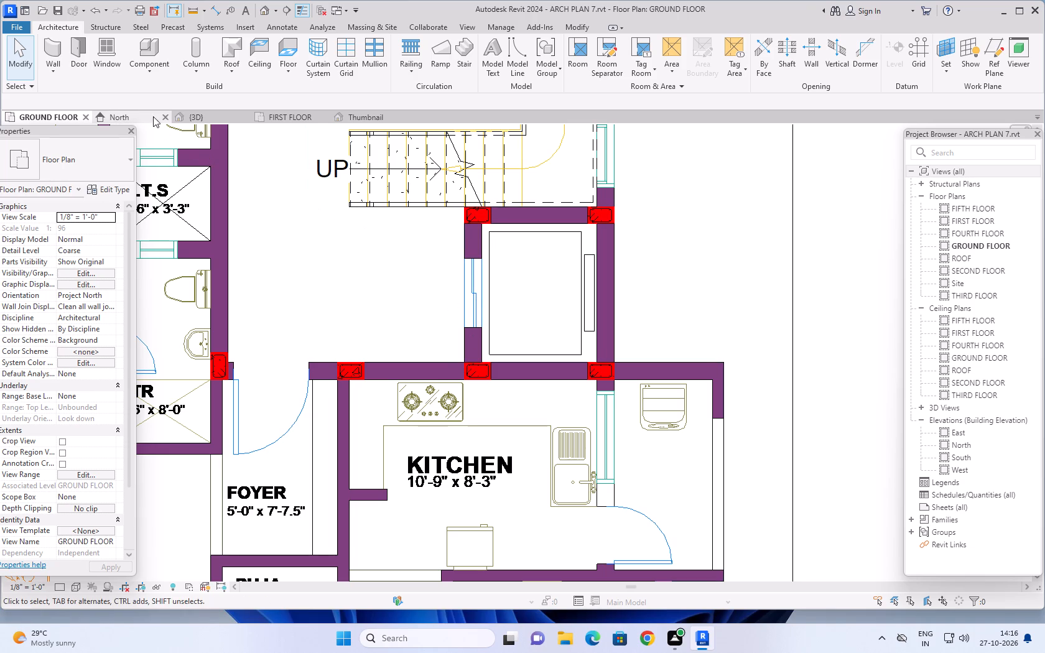
# Examine the building and its open ground storey from several sides in the {3D} view.
pyautogui.click(203, 116)
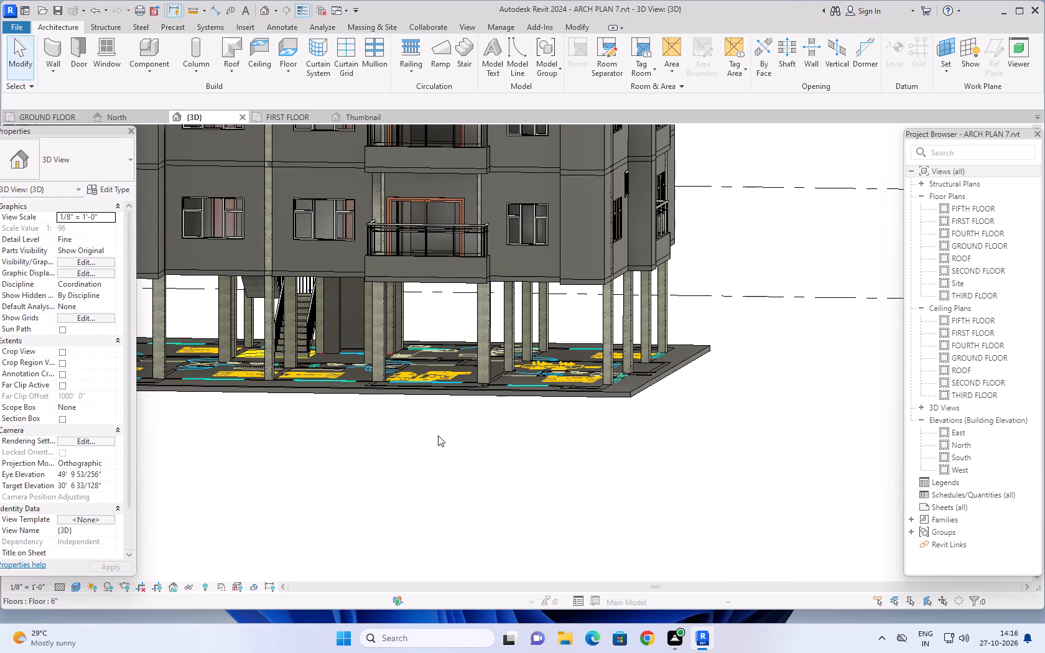
pyautogui.keyDown('shift'); pyautogui.moveTo(435, 435); pyautogui.dragTo(408, 409, button='middle'); pyautogui.keyUp('shift')
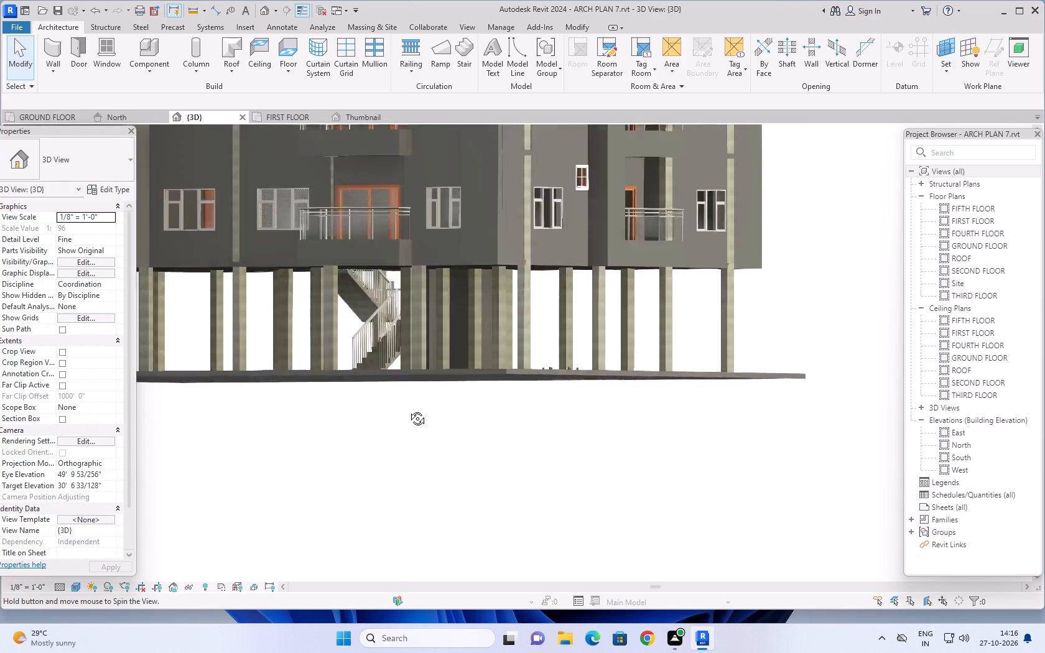
pyautogui.keyDown('shift'); pyautogui.moveTo(408, 409); pyautogui.dragTo(419, 442, button='middle'); pyautogui.keyUp('shift')
pyautogui.scroll(1, 422, 417)
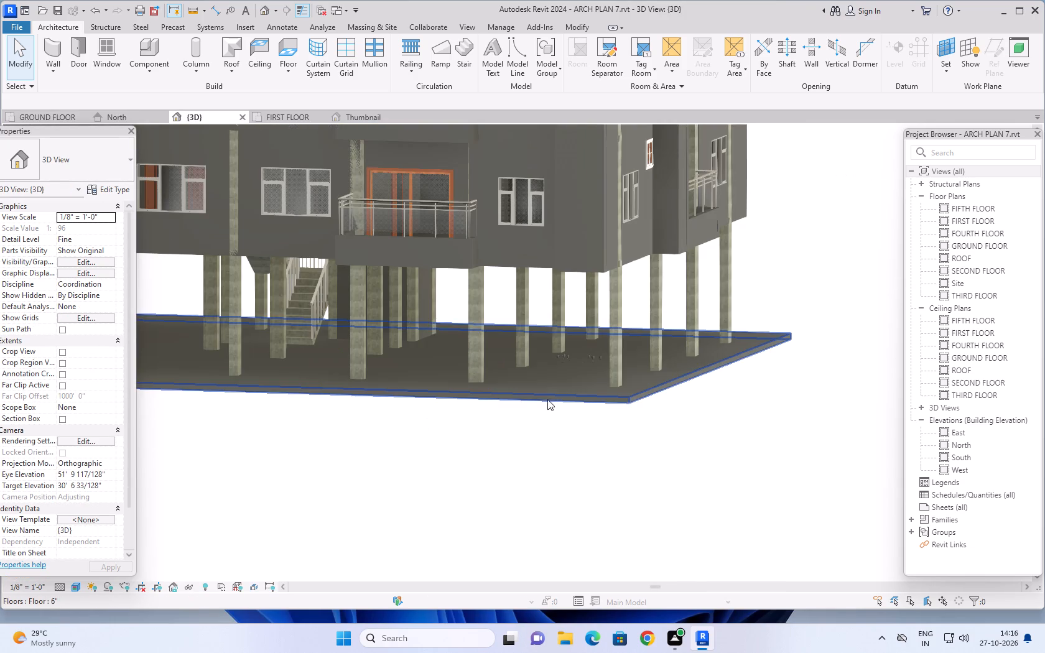
pyautogui.keyDown('shift'); pyautogui.moveTo(575, 394); pyautogui.dragTo(376, 420, button='middle'); pyautogui.keyUp('shift')
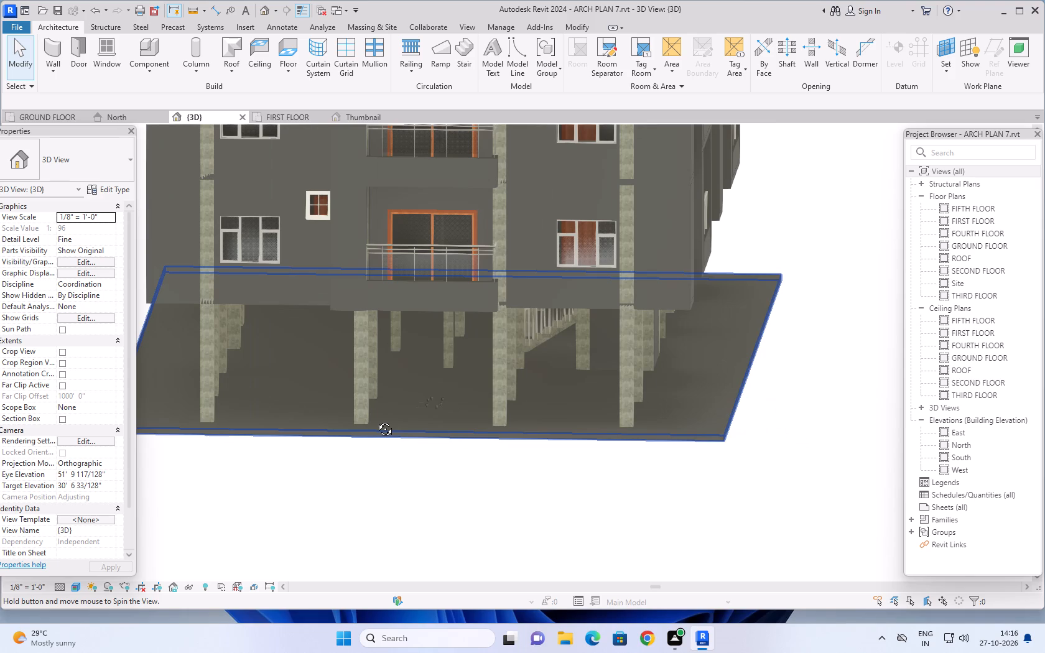
pyautogui.keyDown('shift'); pyautogui.moveTo(376, 420); pyautogui.dragTo(389, 435, button='middle'); pyautogui.keyUp('shift')
pyautogui.scroll(-5, 502, 410)
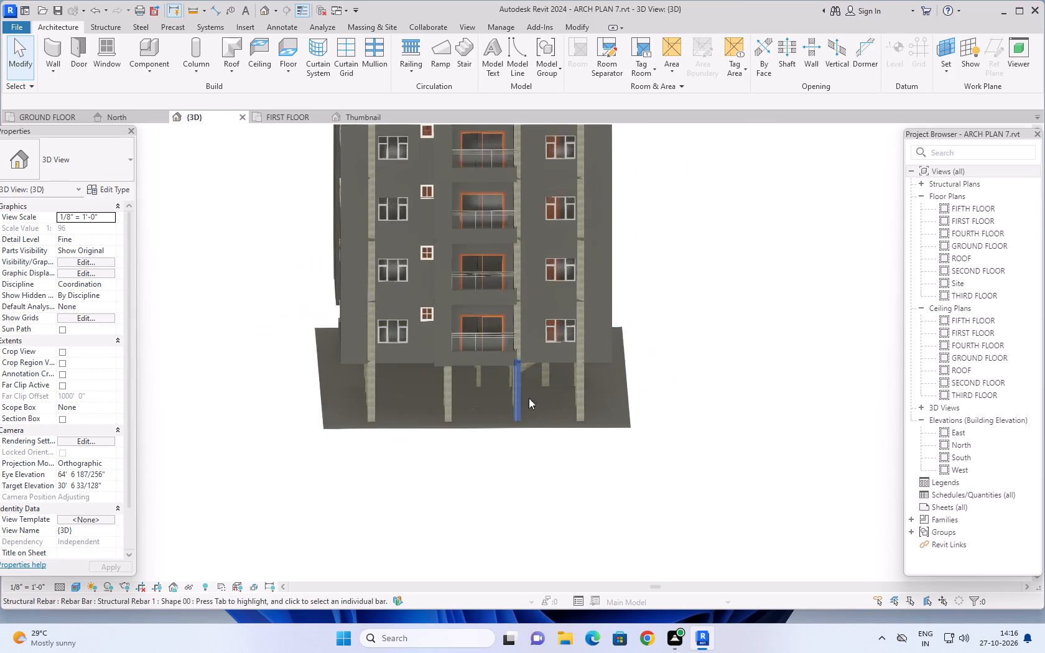
pyautogui.scroll(-2, 529, 398)
pyautogui.keyDown('shift'); pyautogui.moveTo(537, 451); pyautogui.dragTo(694, 453, button='middle'); pyautogui.keyUp('shift')
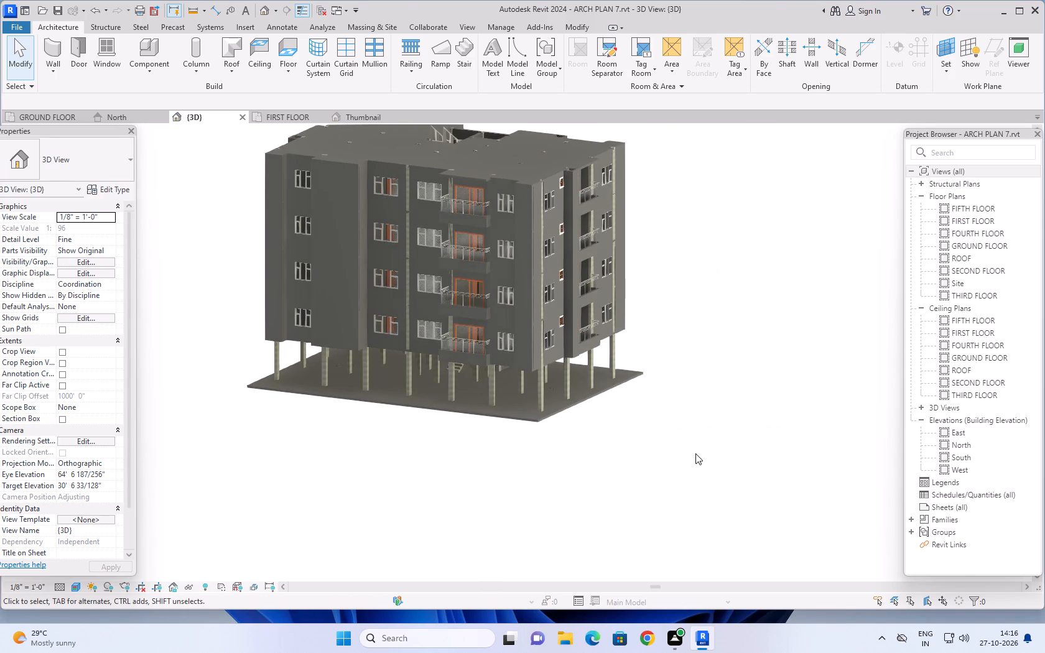
pyautogui.scroll(-1, 340, 450)
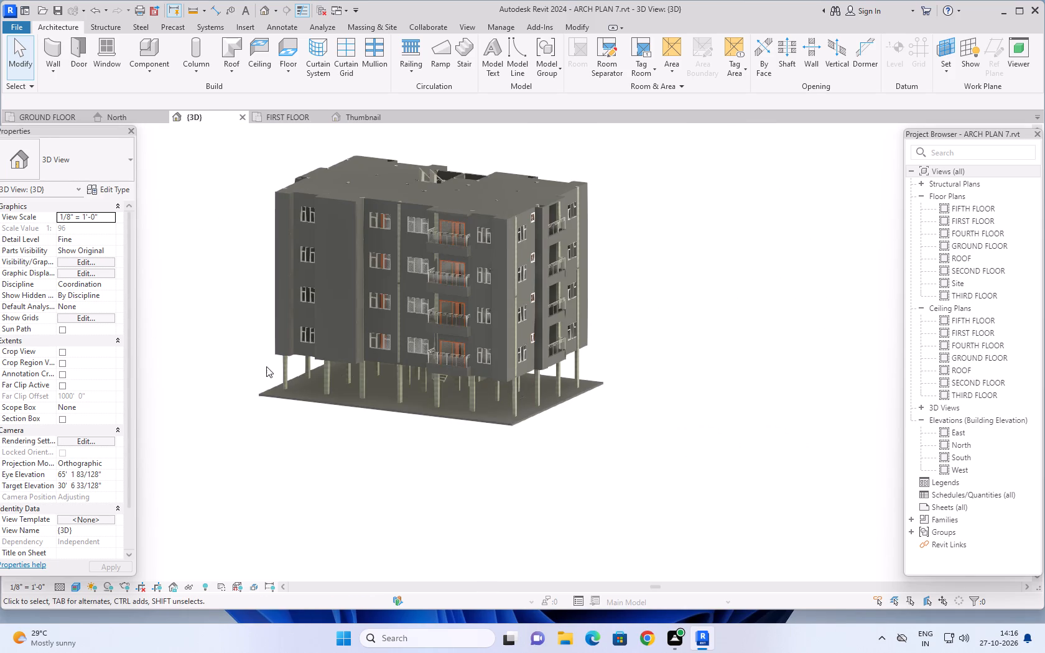
# Start a shaft opening in the GROUND FLOOR plan and sketch a 1'-2" x 9" rectangle around the column in the 10'-0" x 11'-0" bedroom's outer wall.
pyautogui.click(55, 120)
pyautogui.scroll(-2, 568, 330)
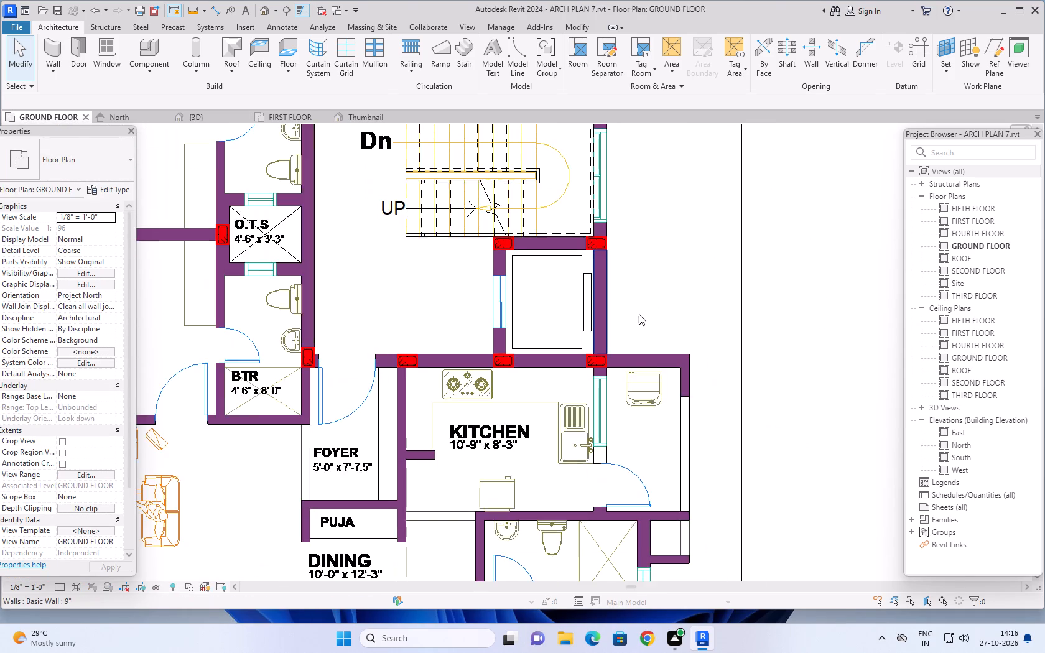
pyautogui.scroll(-2, 645, 310)
pyautogui.moveTo(671, 234); pyautogui.dragTo(732, 355, button='middle')
pyautogui.scroll(-2, 731, 353)
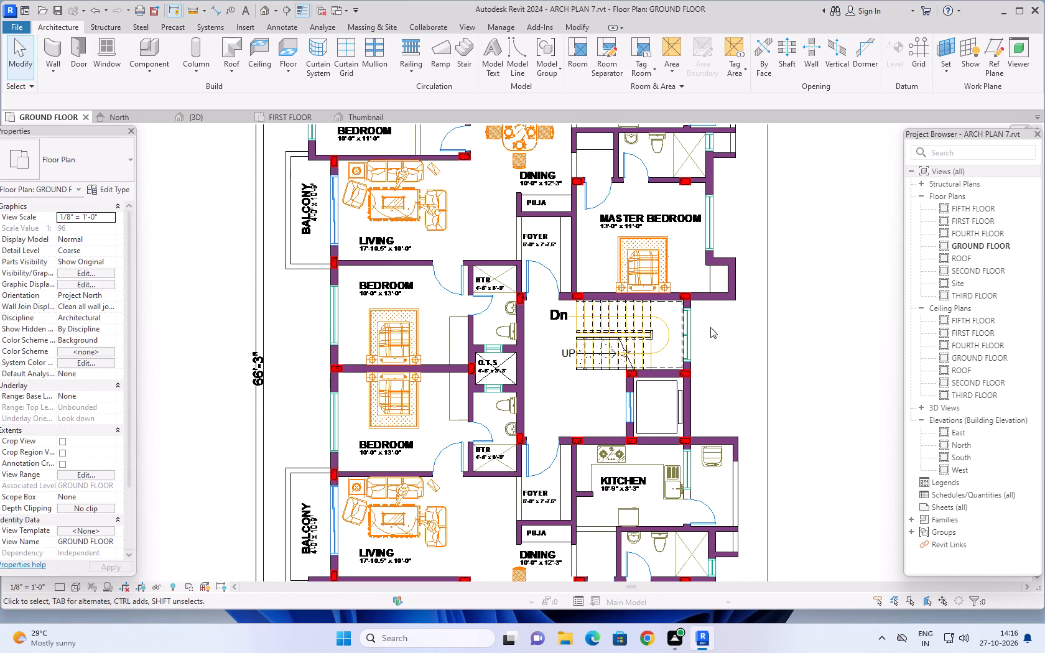
pyautogui.scroll(-3, 715, 334)
pyautogui.moveTo(720, 347); pyautogui.dragTo(704, 386, button='middle')
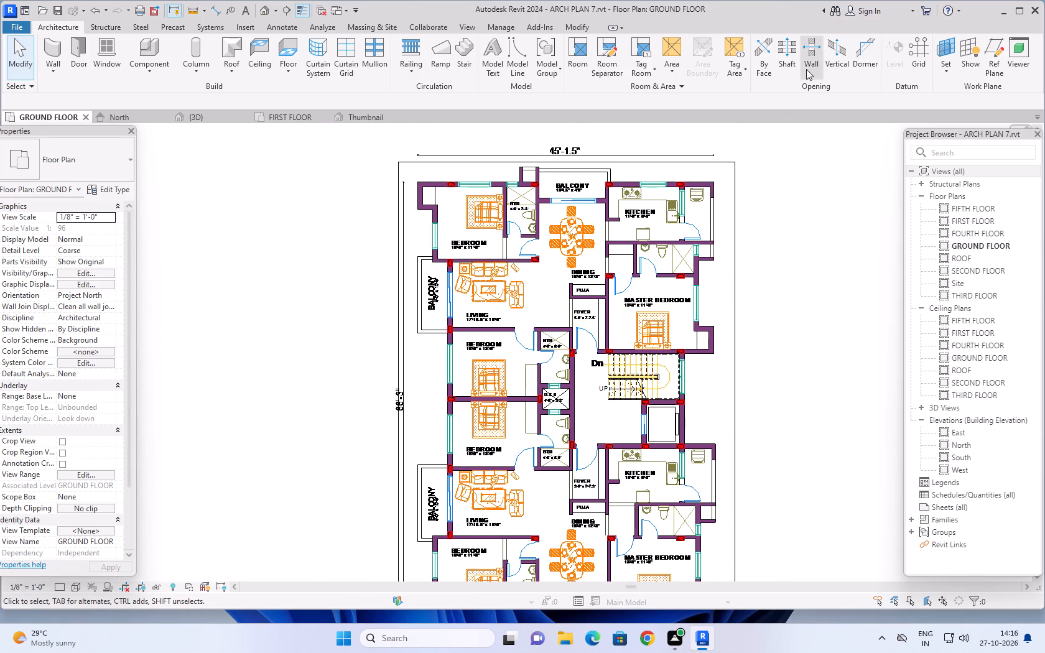
pyautogui.click(787, 51)
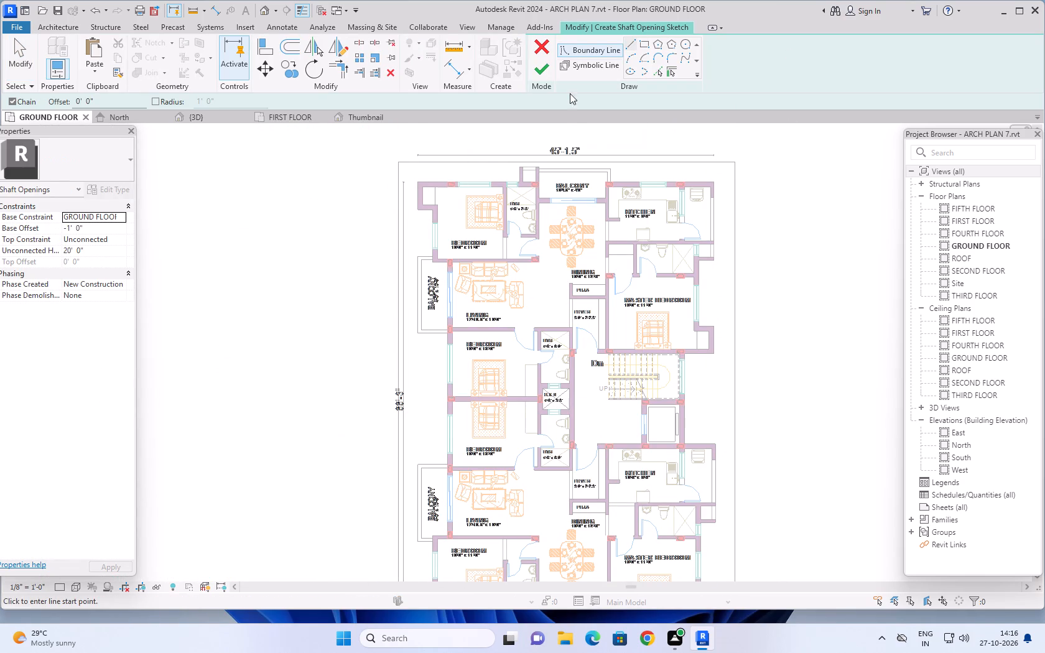
pyautogui.click(646, 39)
pyautogui.scroll(4, 460, 173)
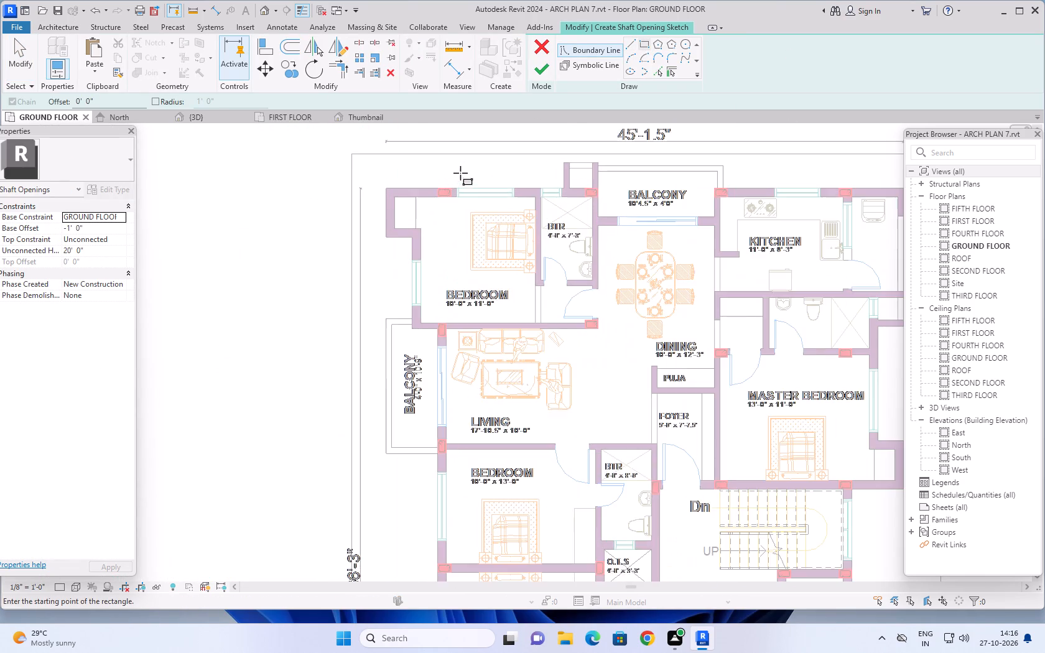
pyautogui.scroll(14, 451, 178)
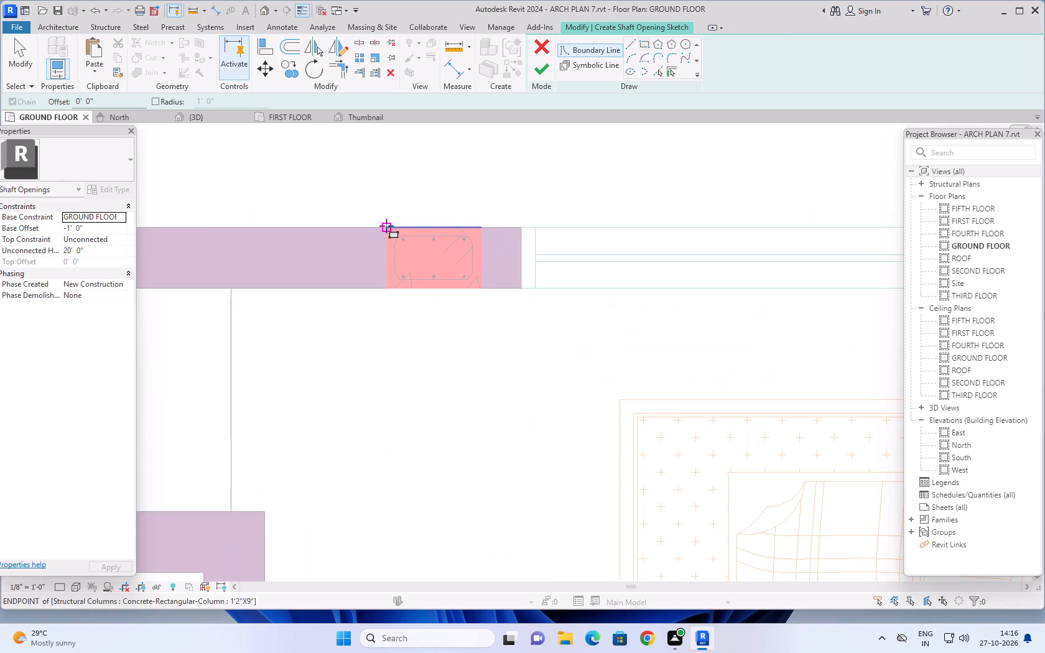
pyautogui.click(384, 230)
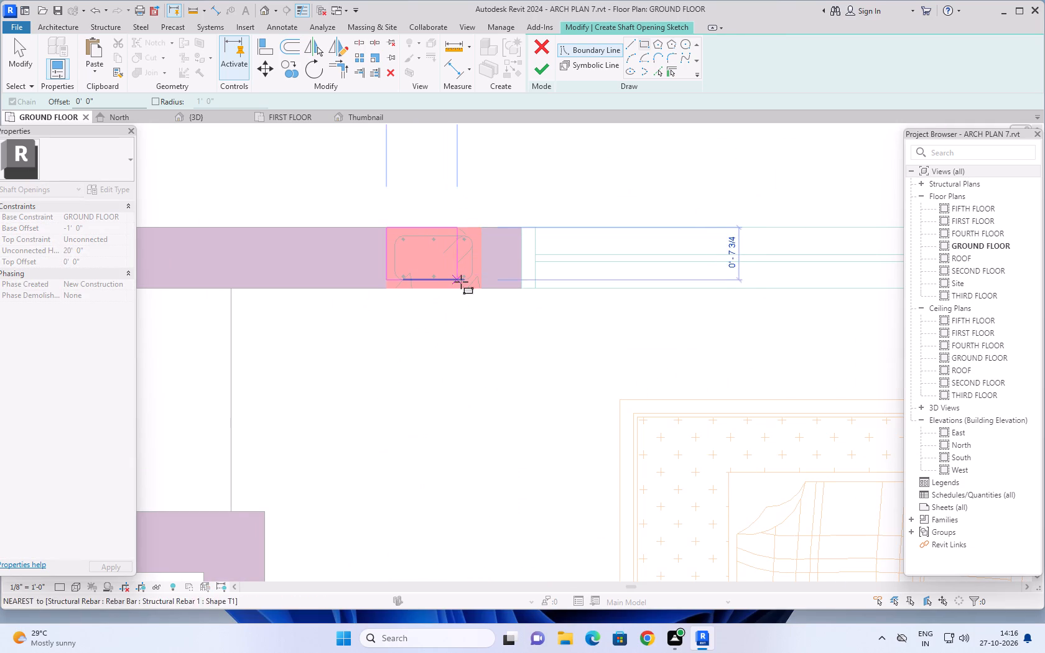
pyautogui.click(482, 287)
# Add a rectangular shaft boundary around the column between the BTR and the 10'-4.5" x 4'-0" balcony, matching its corners.
pyautogui.scroll(-2, 464, 396)
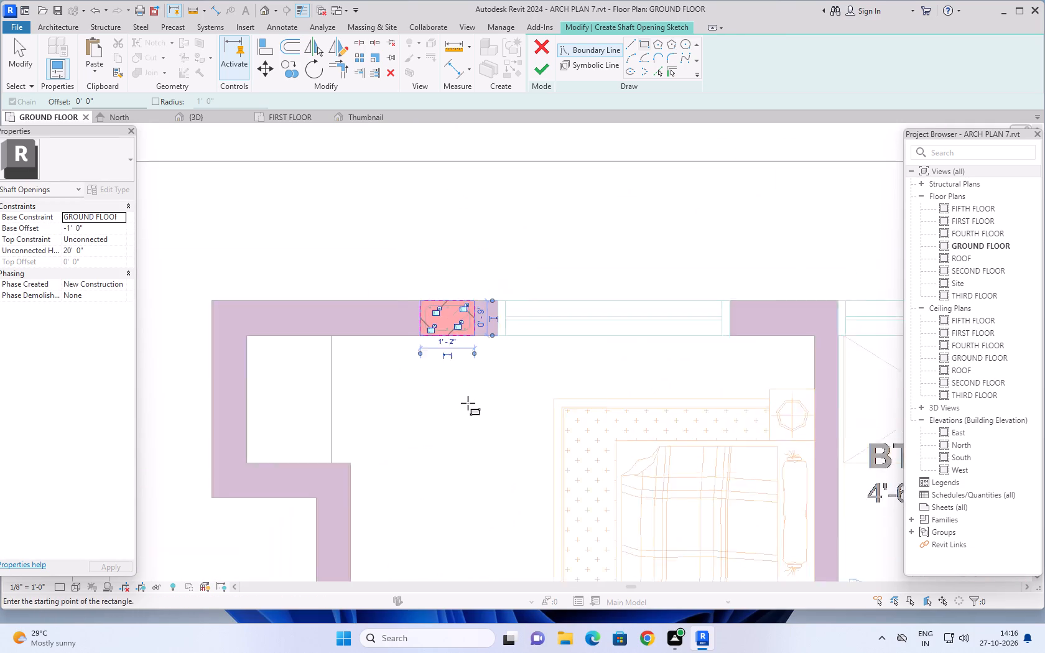
pyautogui.scroll(-6, 468, 403)
pyautogui.moveTo(469, 413); pyautogui.dragTo(139, 377, button='middle')
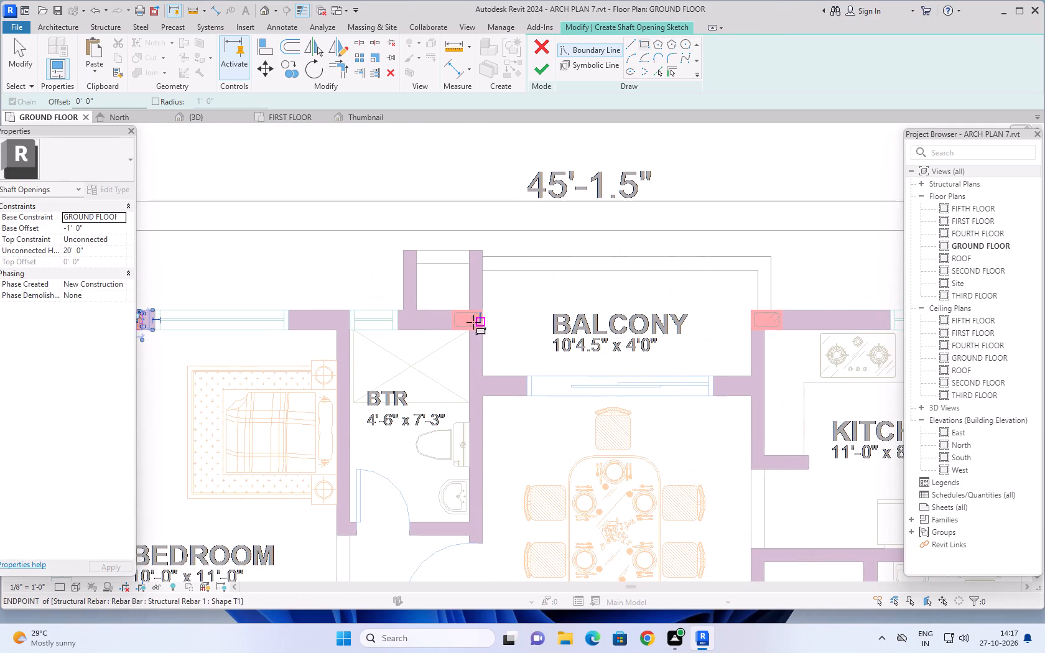
pyautogui.scroll(10, 470, 316)
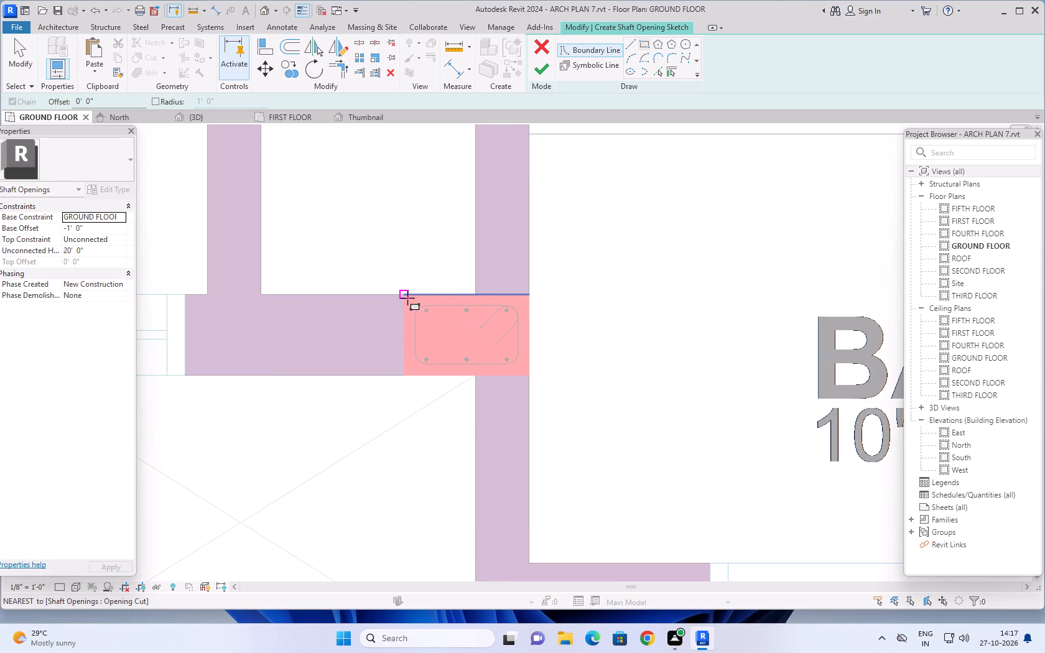
pyautogui.click(407, 298)
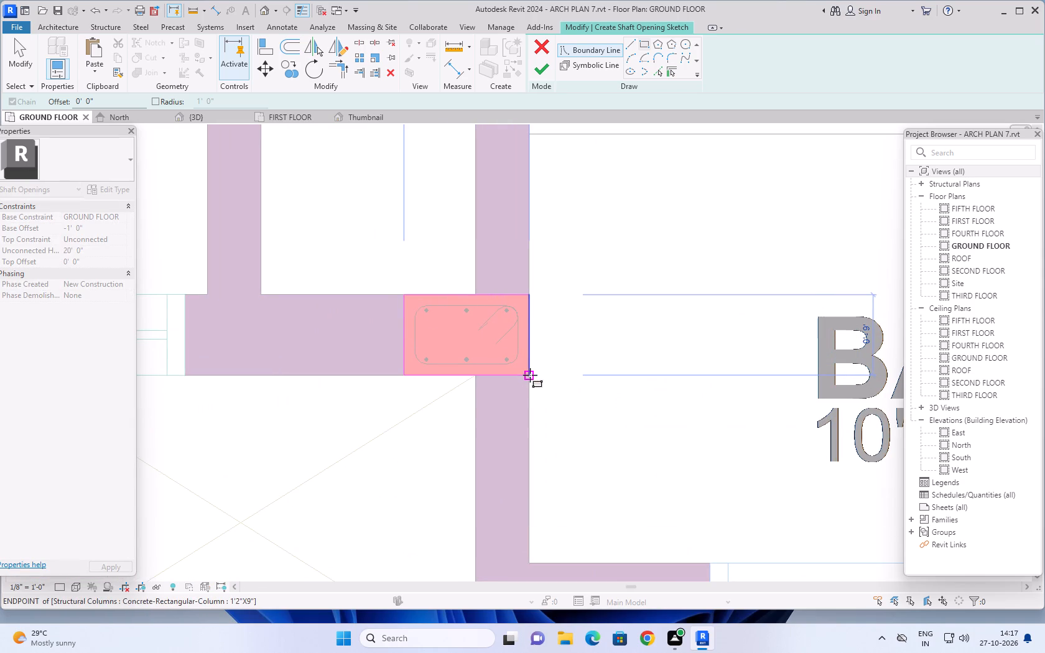
pyautogui.click(530, 375)
# Sketch a 1'-2" x 9" rectangular shaft boundary around the column where the 10'-4.5" x 4'-0" balcony meets the kitchen's outer wall.
pyautogui.scroll(-13, 581, 317)
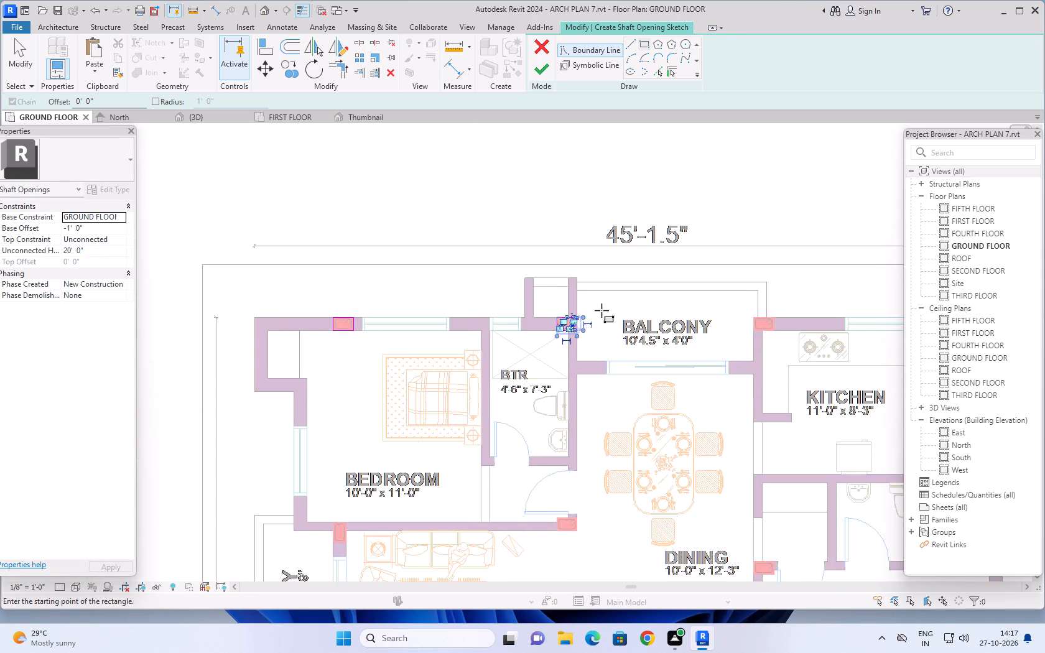
pyautogui.moveTo(599, 309); pyautogui.dragTo(276, 256, button='middle')
pyautogui.scroll(7, 448, 267)
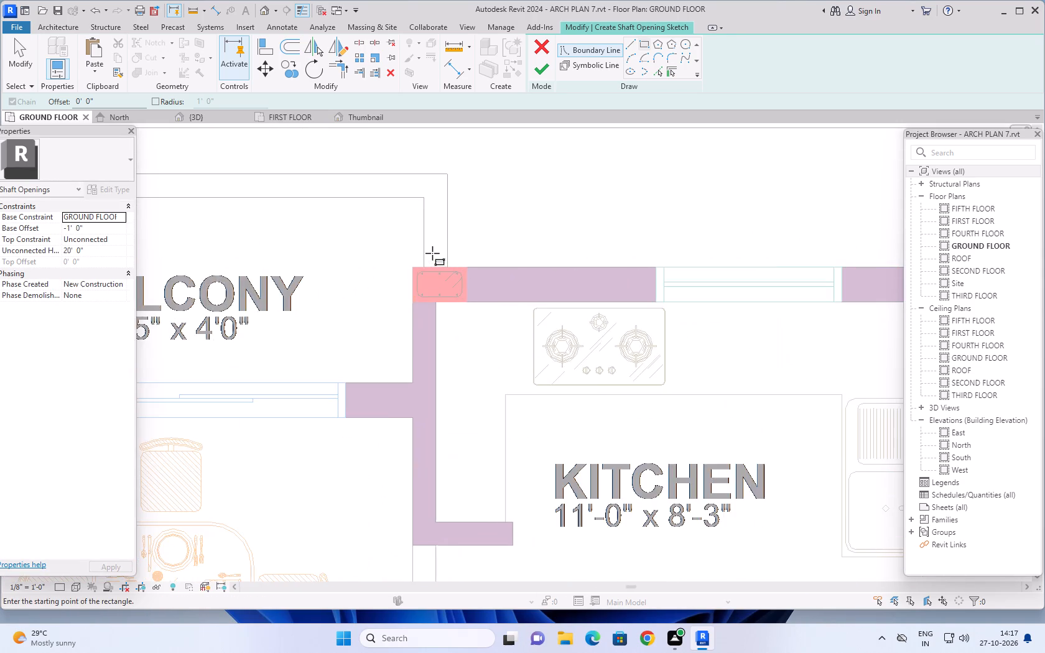
pyautogui.scroll(4, 432, 253)
pyautogui.click(399, 277)
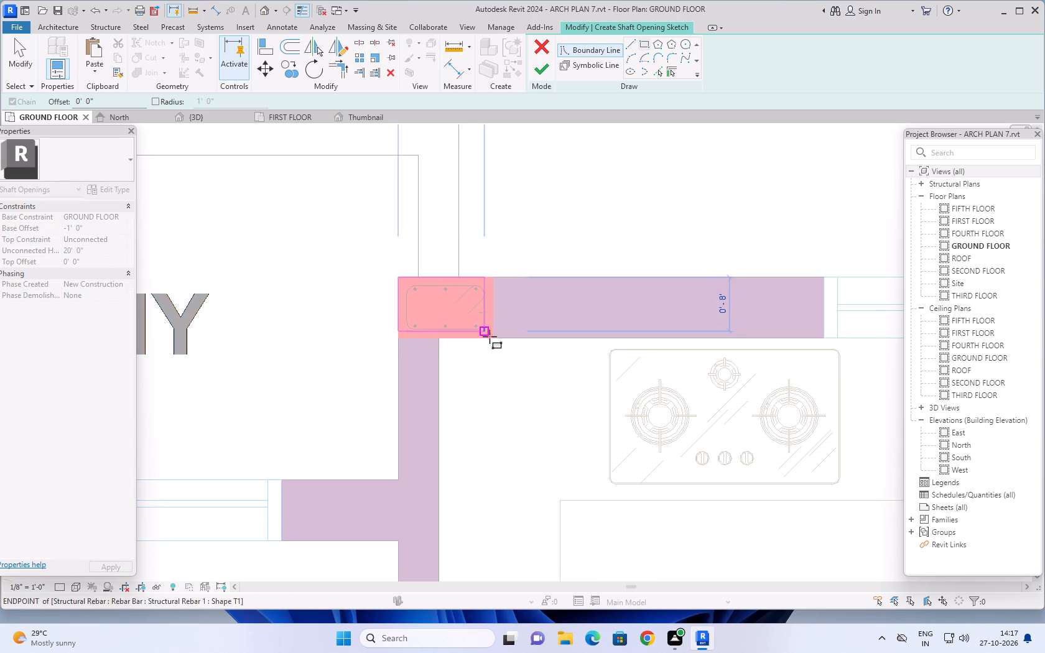
pyautogui.click(493, 339)
# Add a 1'-2" x 9" boundary rectangle around the outer-wall column between the 11'-0" x 8'-3" kitchen and the adjoining washing machine area.
pyautogui.scroll(-2, 499, 395)
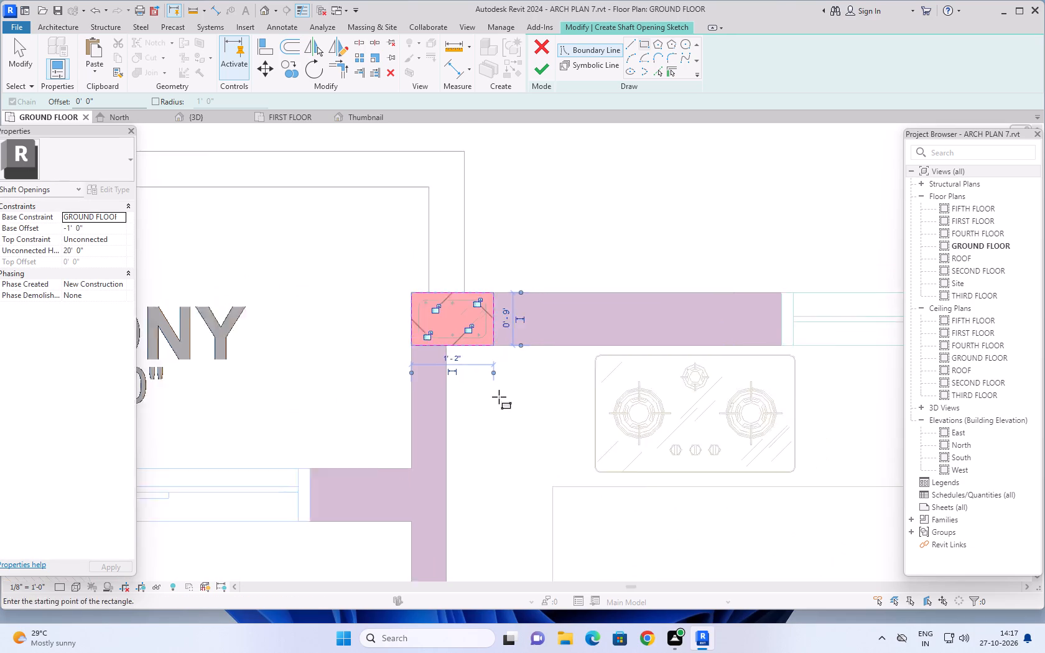
pyautogui.scroll(-6, 499, 397)
pyautogui.moveTo(501, 401); pyautogui.dragTo(152, 351, button='middle')
pyautogui.scroll(3, 418, 296)
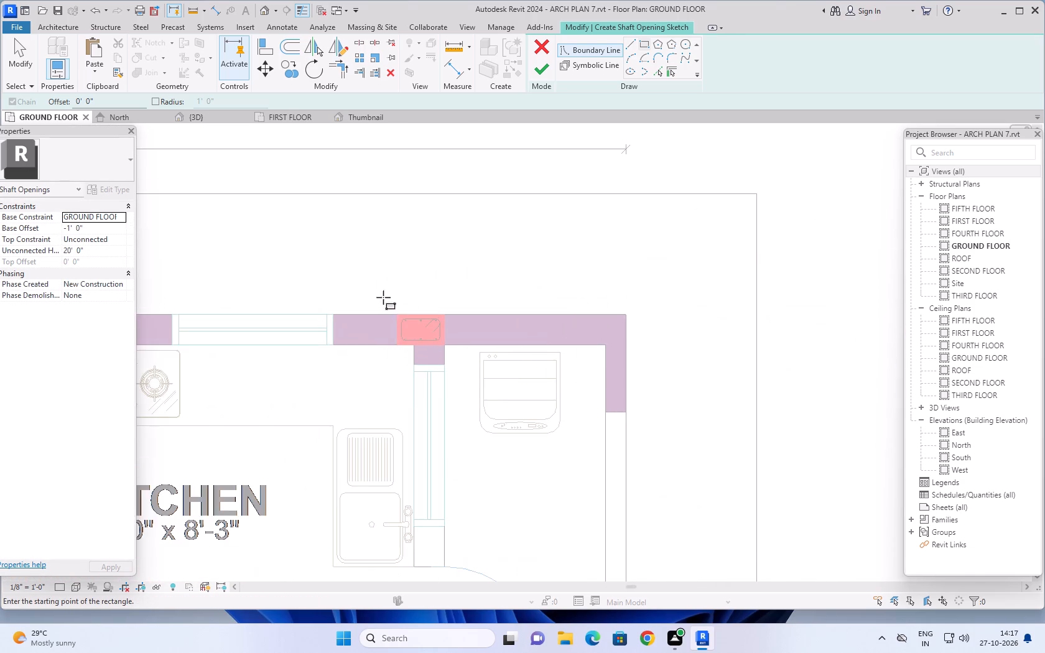
pyautogui.scroll(7, 407, 301)
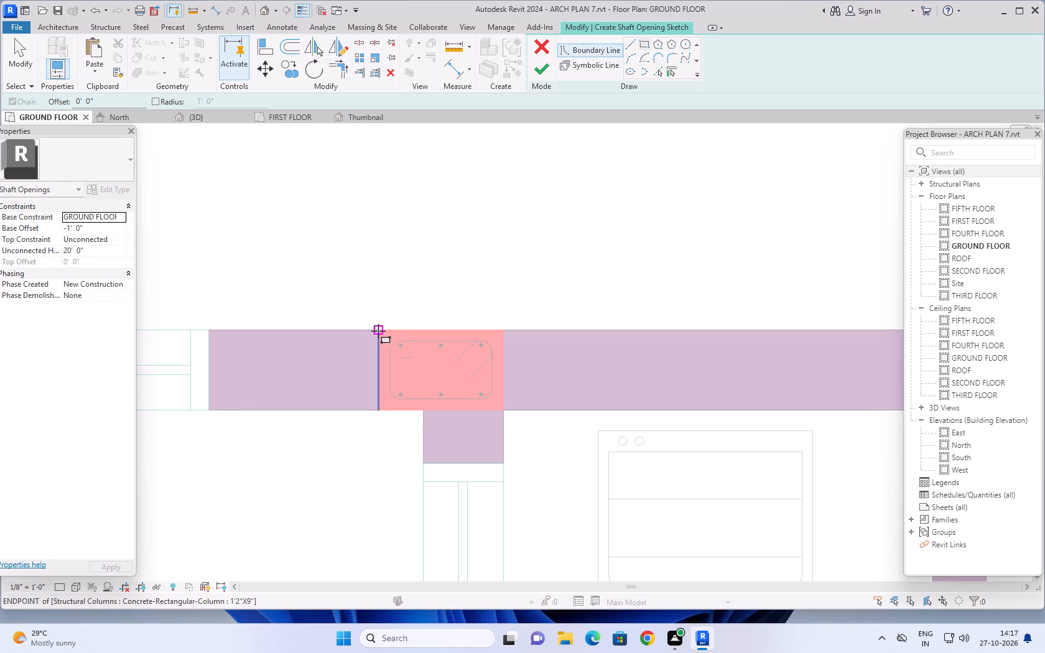
pyautogui.click(378, 331)
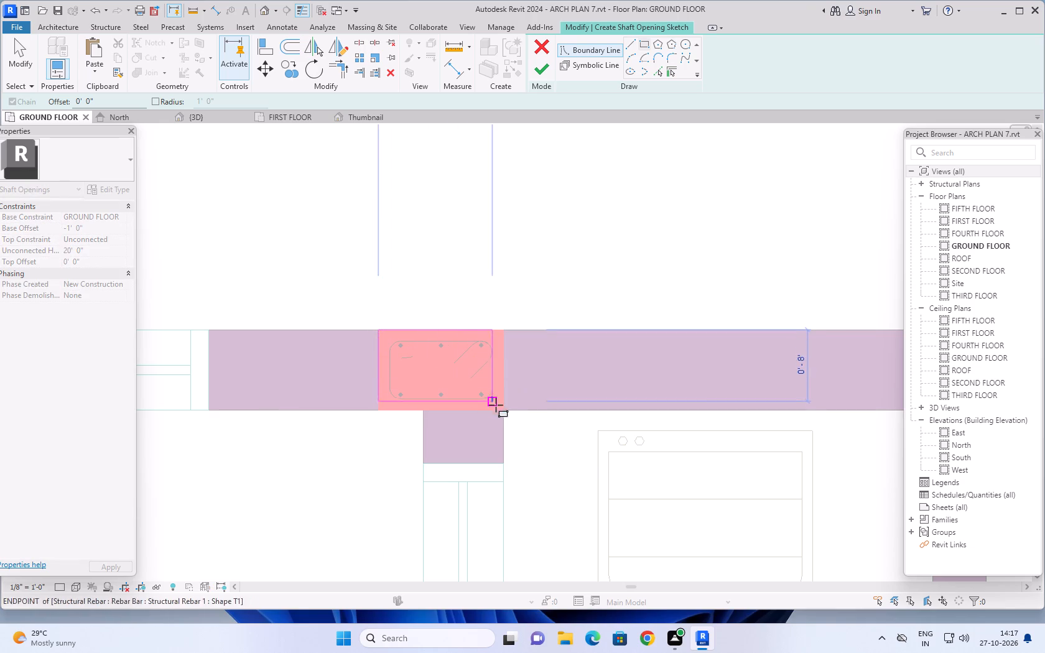
pyautogui.click(503, 410)
# Outline the column in the wall between the master bedroom and its bathroom with a 1'-2" x 9" shaft boundary rectangle.
pyautogui.scroll(-3, 519, 280)
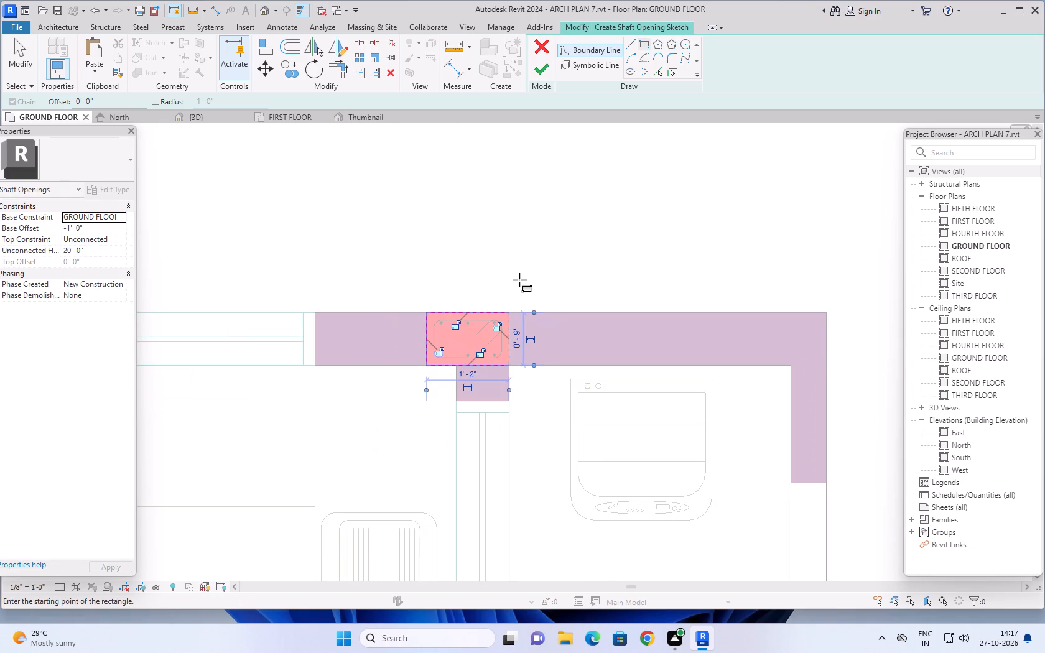
pyautogui.scroll(-5, 527, 271)
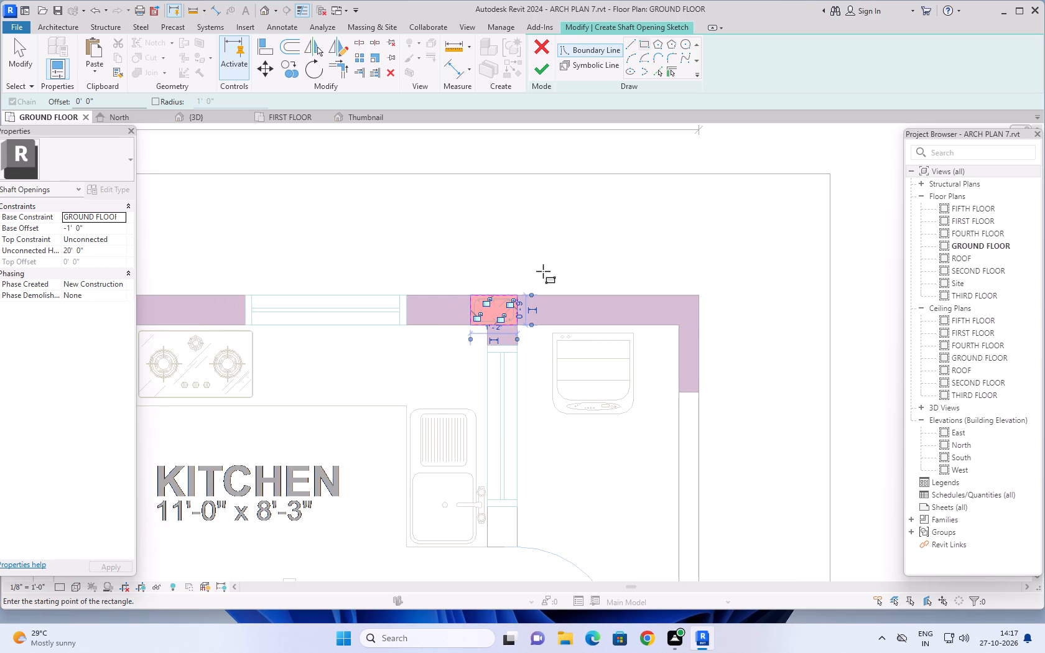
pyautogui.scroll(-9, 544, 271)
pyautogui.scroll(2, 529, 432)
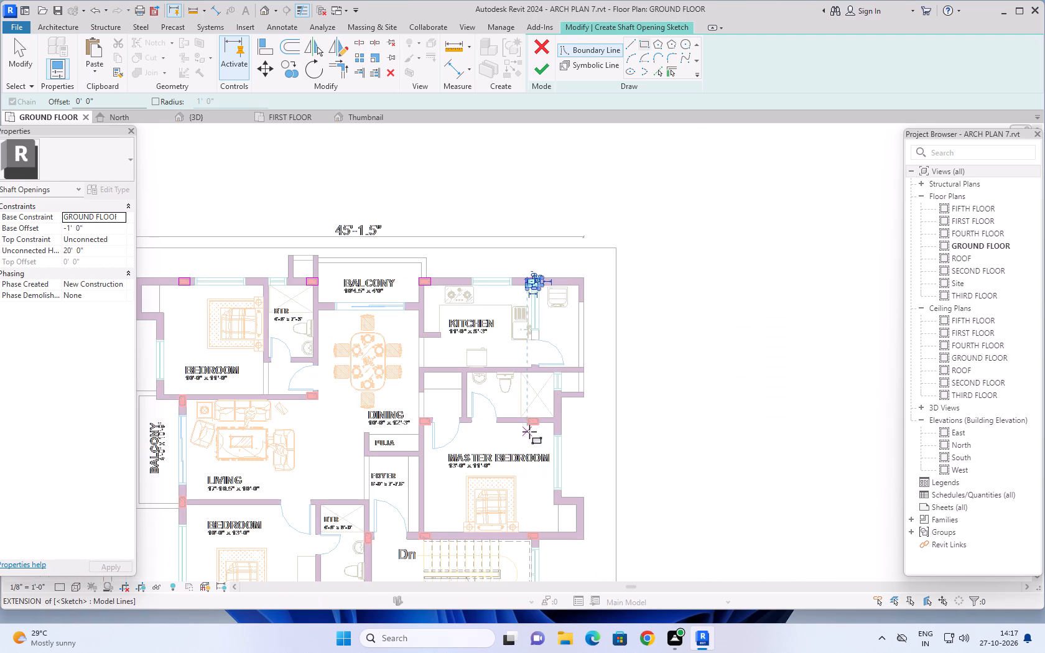
pyautogui.scroll(12, 529, 432)
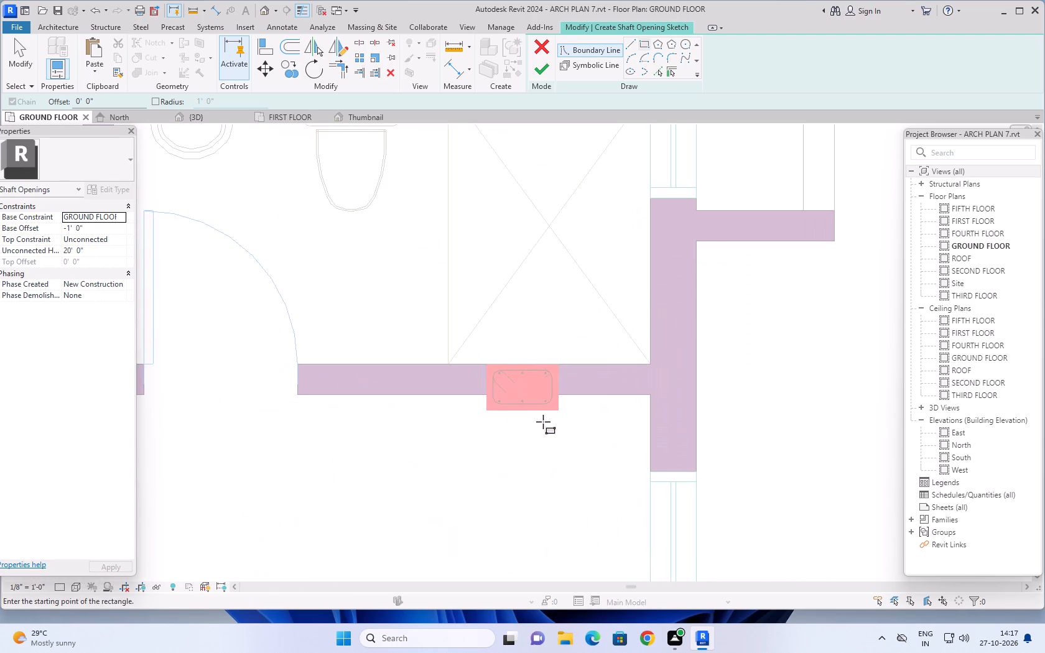
pyautogui.click(560, 356)
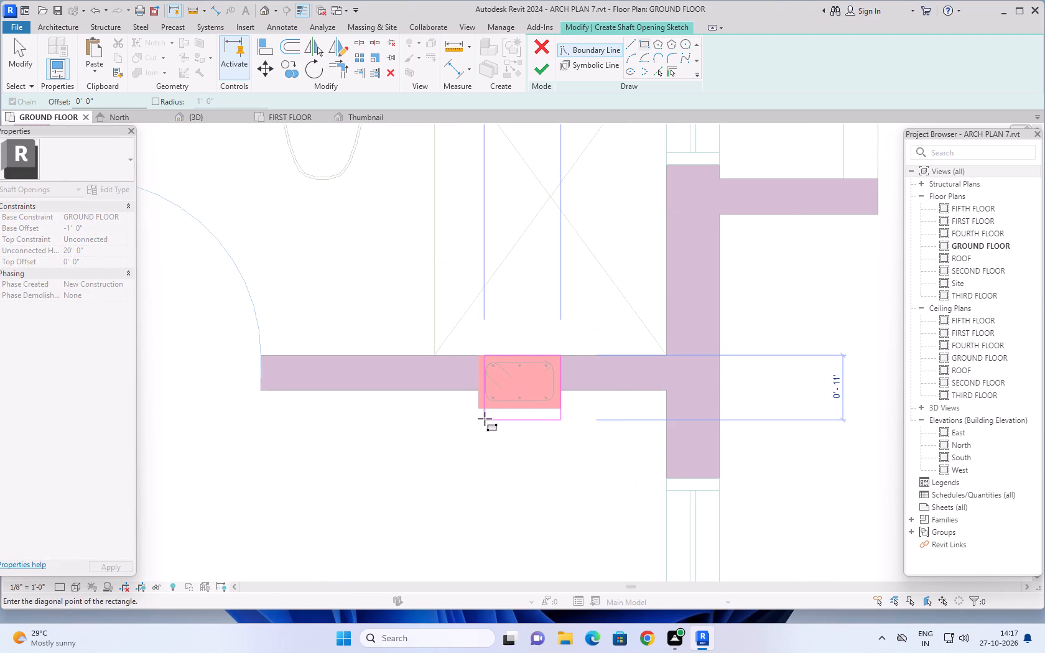
pyautogui.click(477, 406)
# Draw a 1'-2" x 9" shaft boundary rectangle around the column between the dining area and the master bedroom entrance.
pyautogui.scroll(-7, 363, 454)
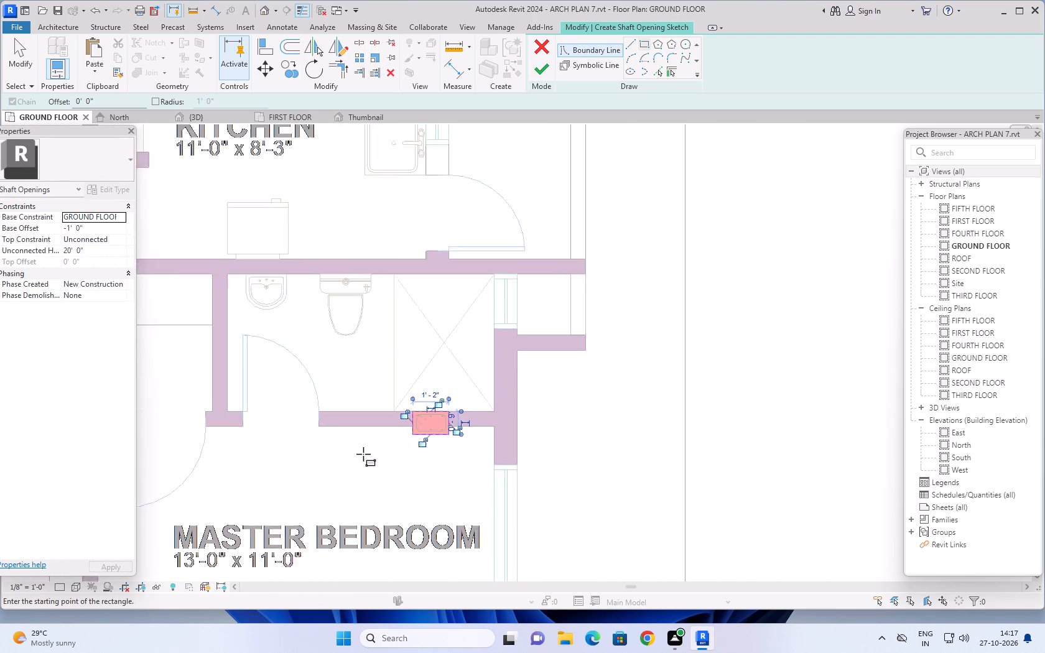
pyautogui.scroll(-2, 363, 454)
pyautogui.moveTo(325, 469); pyautogui.dragTo(597, 454, button='middle')
pyautogui.scroll(2, 454, 410)
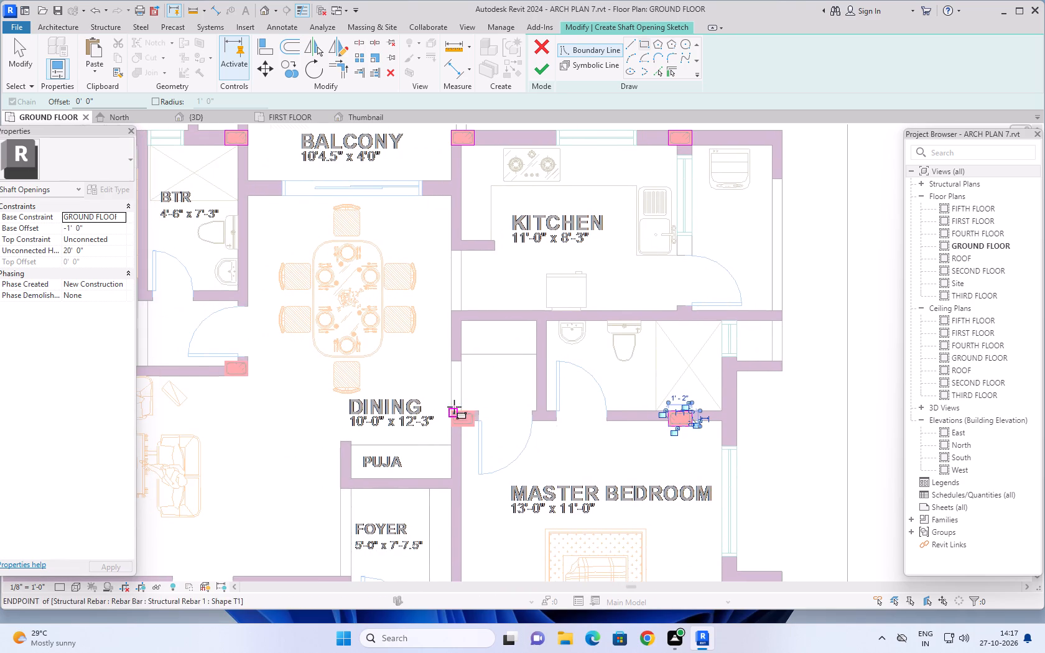
pyautogui.scroll(10, 454, 407)
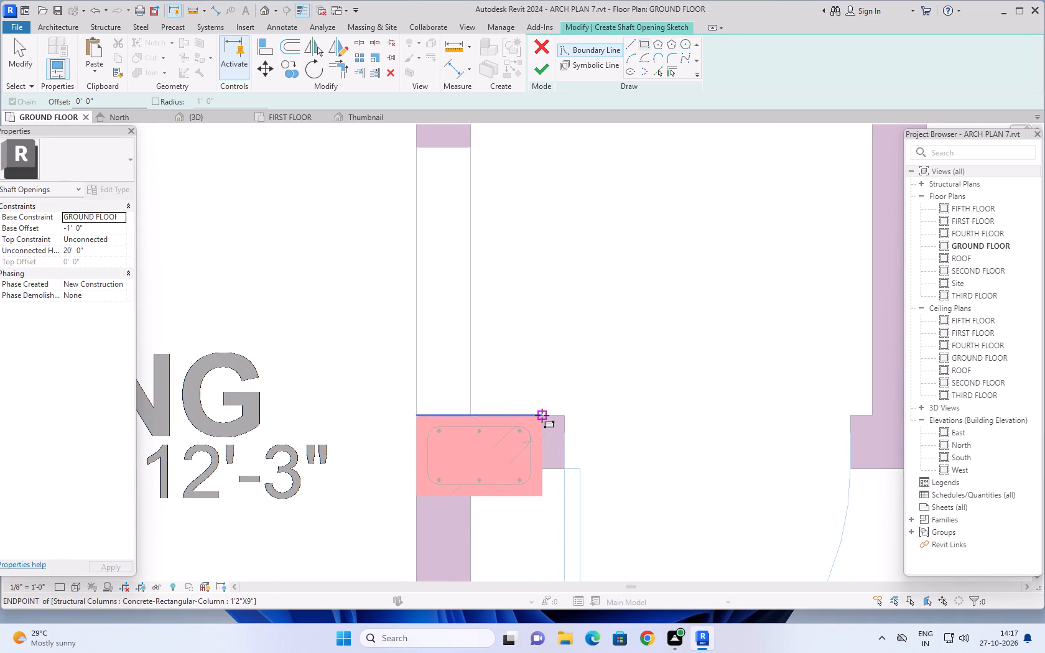
pyautogui.click(541, 416)
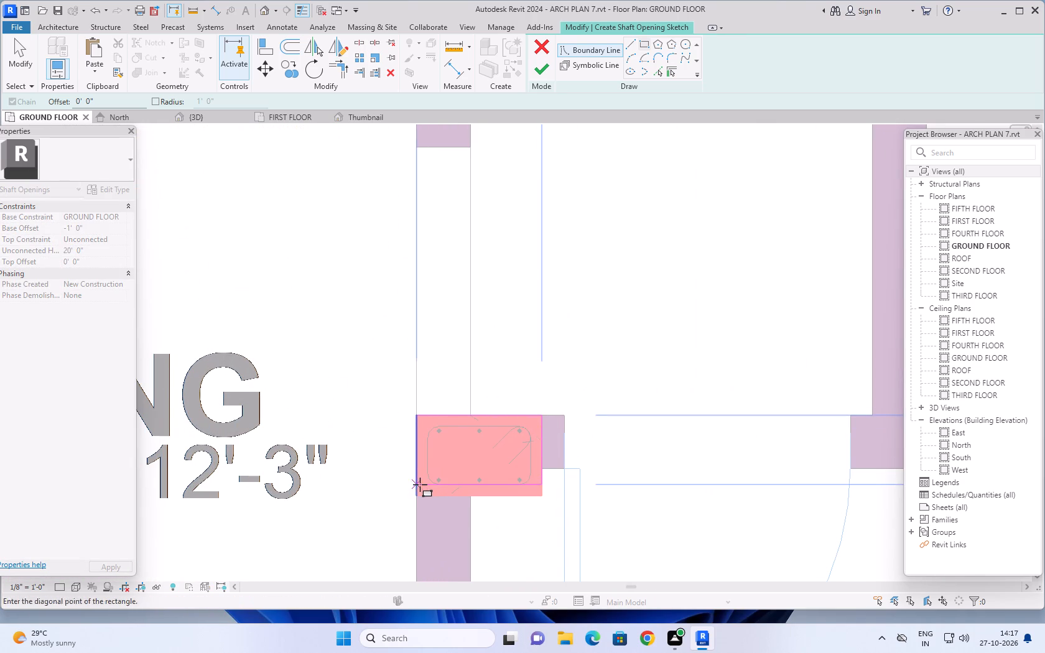
pyautogui.click(418, 495)
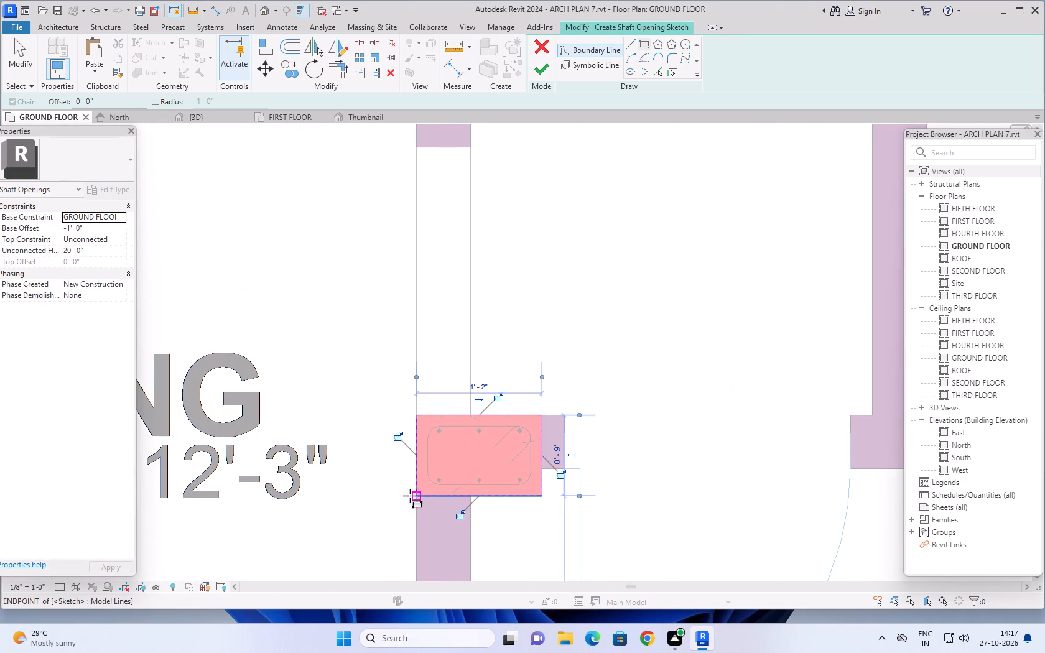
# Add a 1'-2" x 9" shaft boundary around the column beside the 10'-0" x 11'-0" bedroom's door, where the living and dining areas meet.
pyautogui.scroll(-13, 332, 395)
pyautogui.scroll(-3, 300, 450)
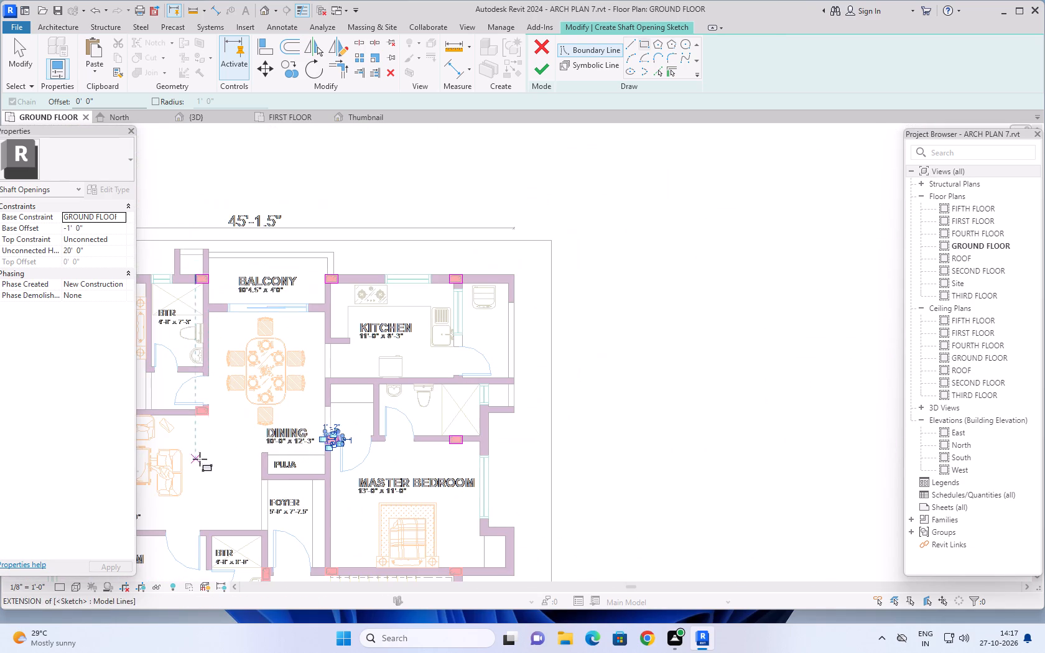
pyautogui.moveTo(206, 453); pyautogui.dragTo(458, 461, button='middle')
pyautogui.middleClick(470, 458)
pyautogui.middleClick(470, 458)
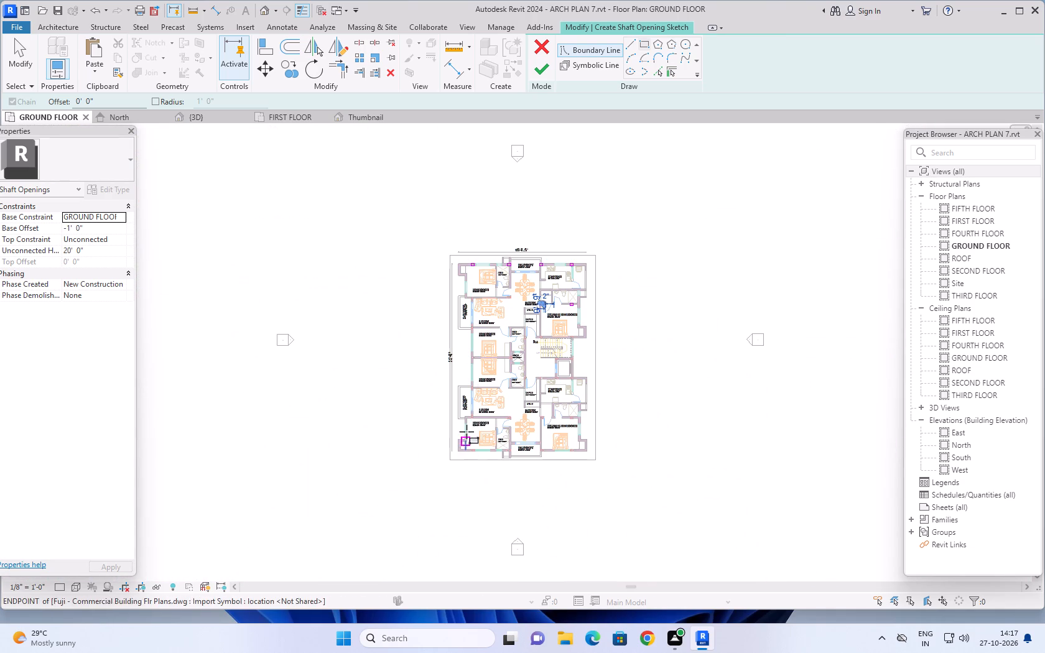
pyautogui.scroll(14, 497, 303)
pyautogui.scroll(4, 575, 346)
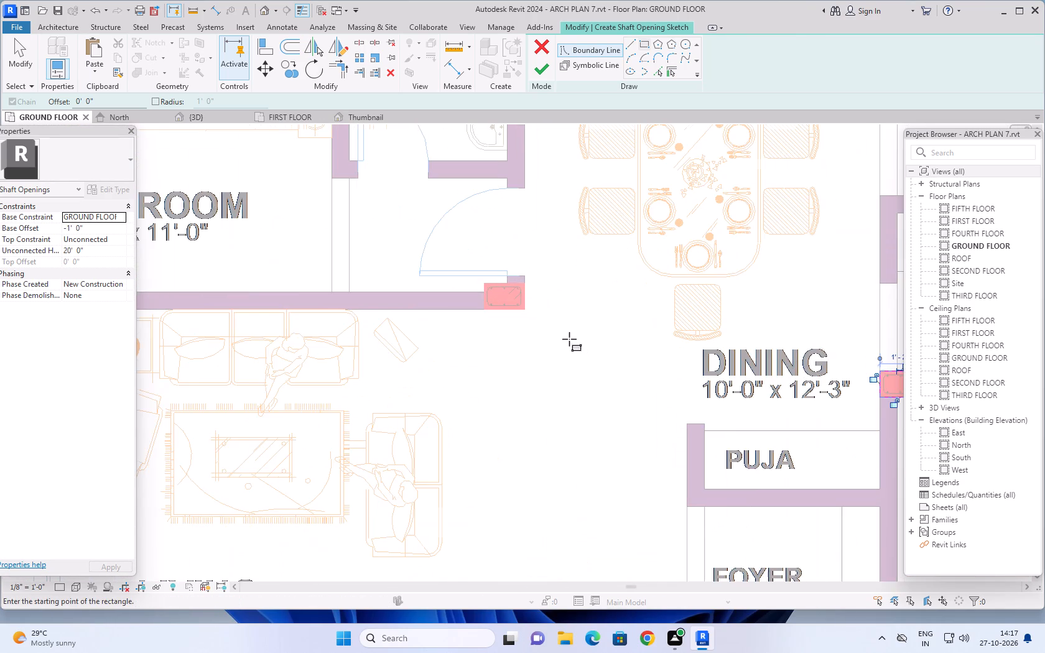
pyautogui.scroll(3, 552, 305)
pyautogui.moveTo(559, 296); pyautogui.dragTo(578, 356, button='middle')
pyautogui.scroll(4, 552, 351)
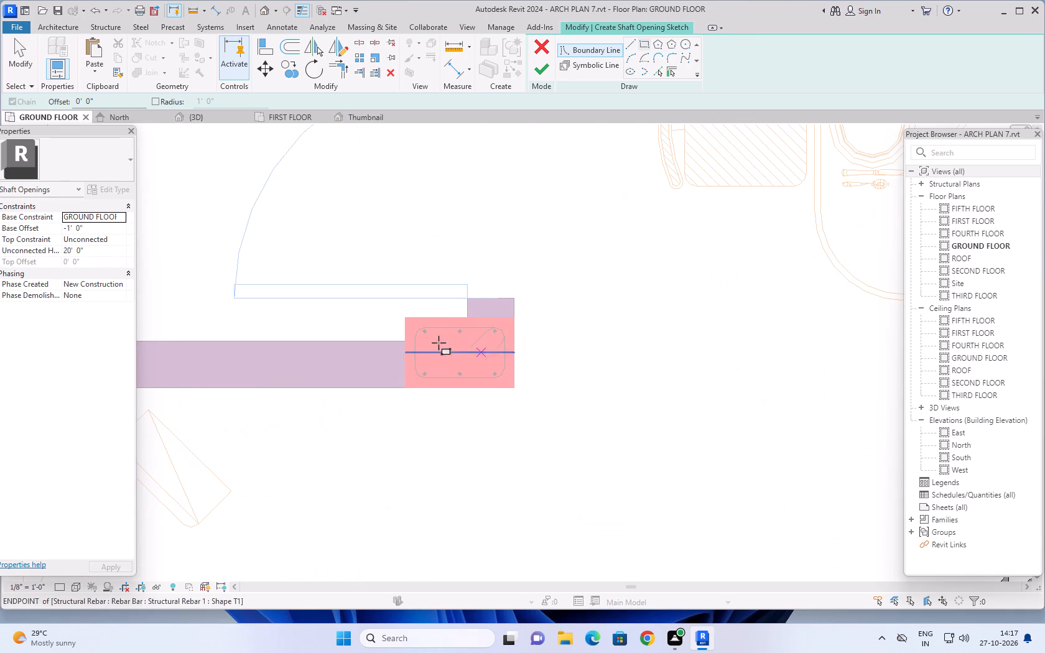
pyautogui.click(405, 317)
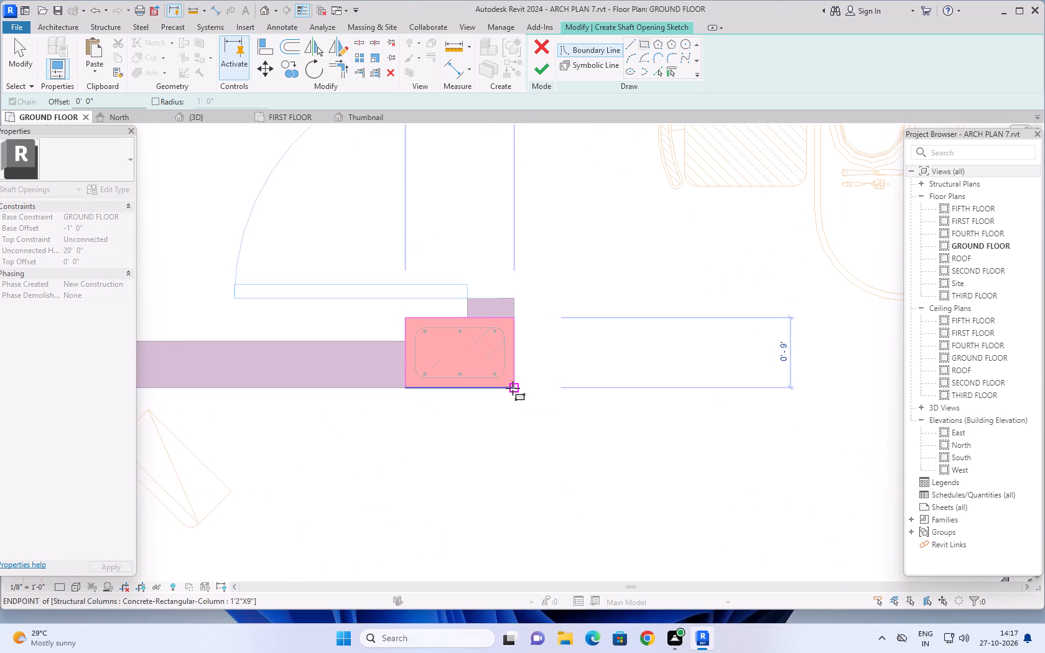
pyautogui.click(513, 387)
# Sketch a 9" x 1'-2" upright boundary rectangle around the column where the 10'-0" x 11'-0" bedroom, living room and side balcony meet.
pyautogui.scroll(-13, 317, 472)
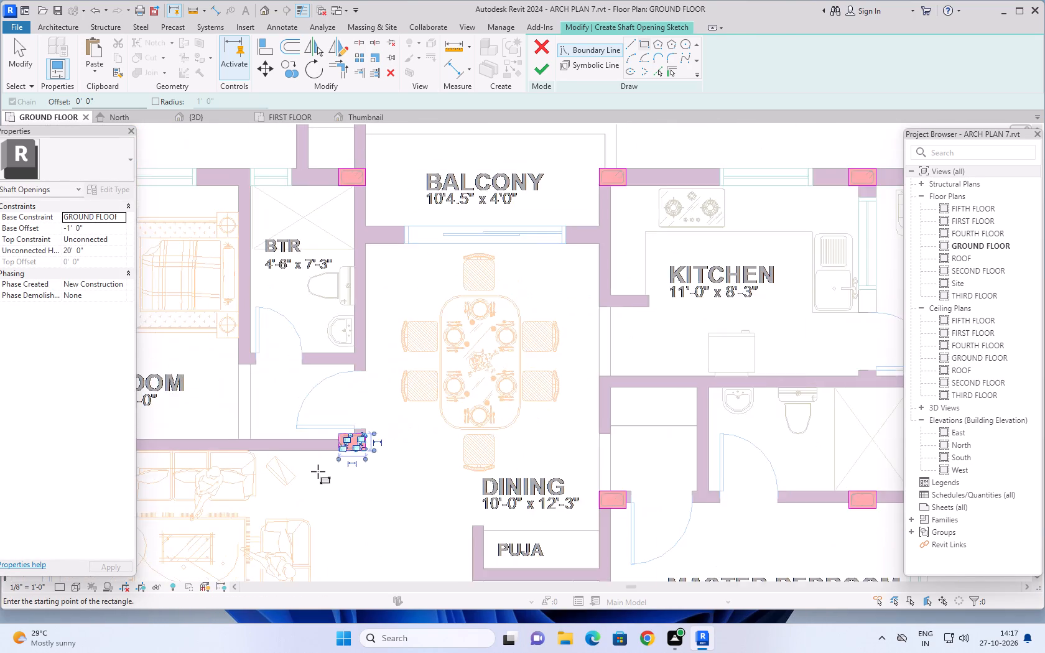
pyautogui.scroll(-4, 318, 471)
pyautogui.moveTo(330, 478); pyautogui.dragTo(458, 428, button='middle')
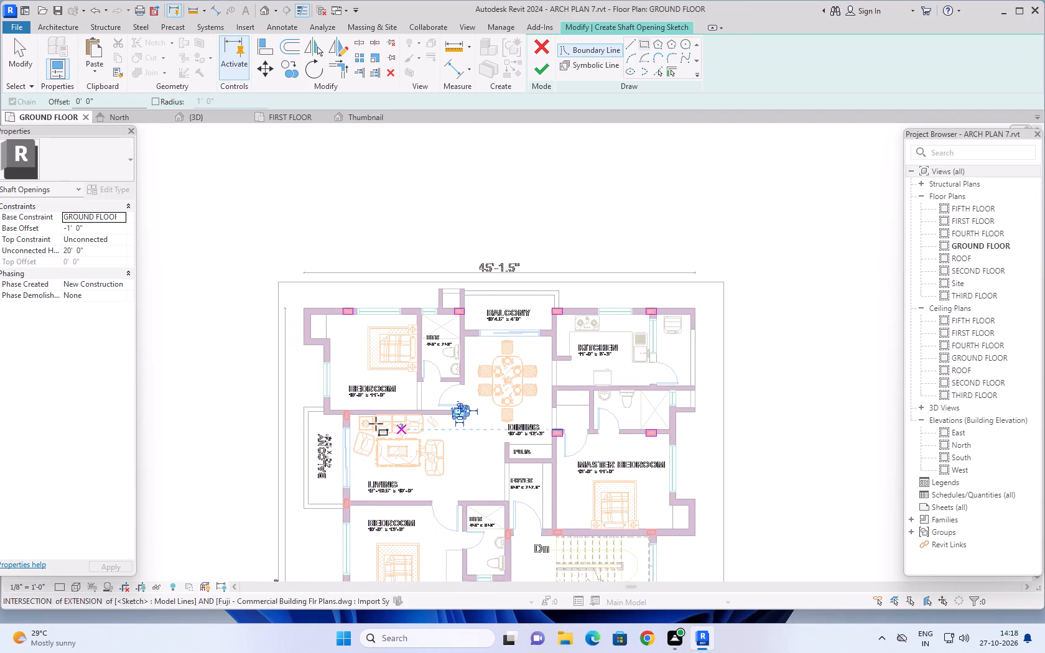
pyautogui.scroll(20, 345, 409)
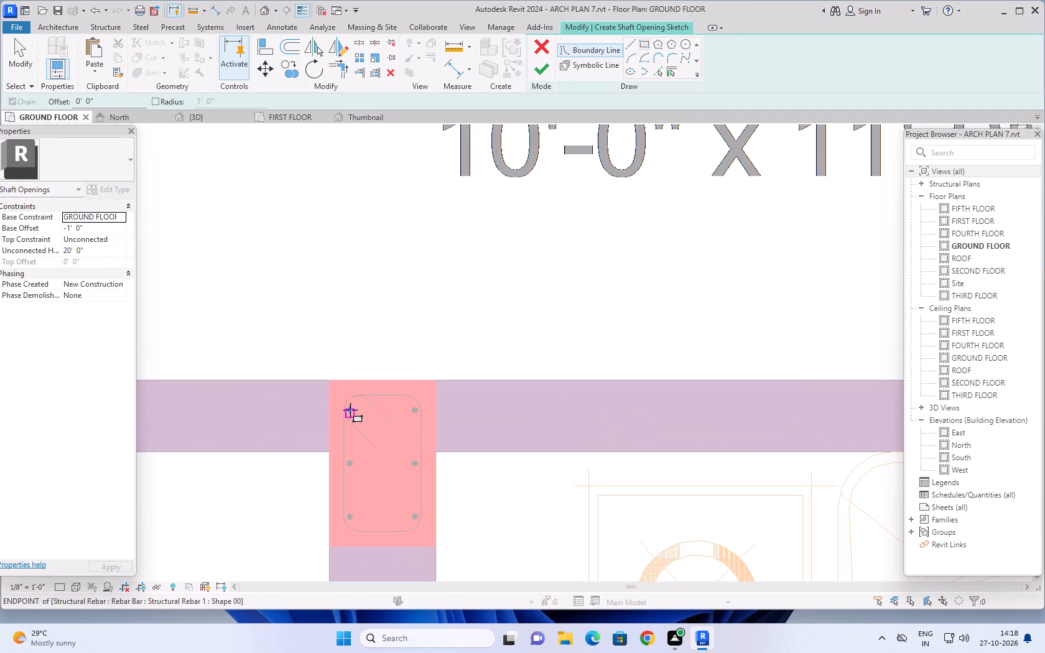
pyautogui.click(328, 382)
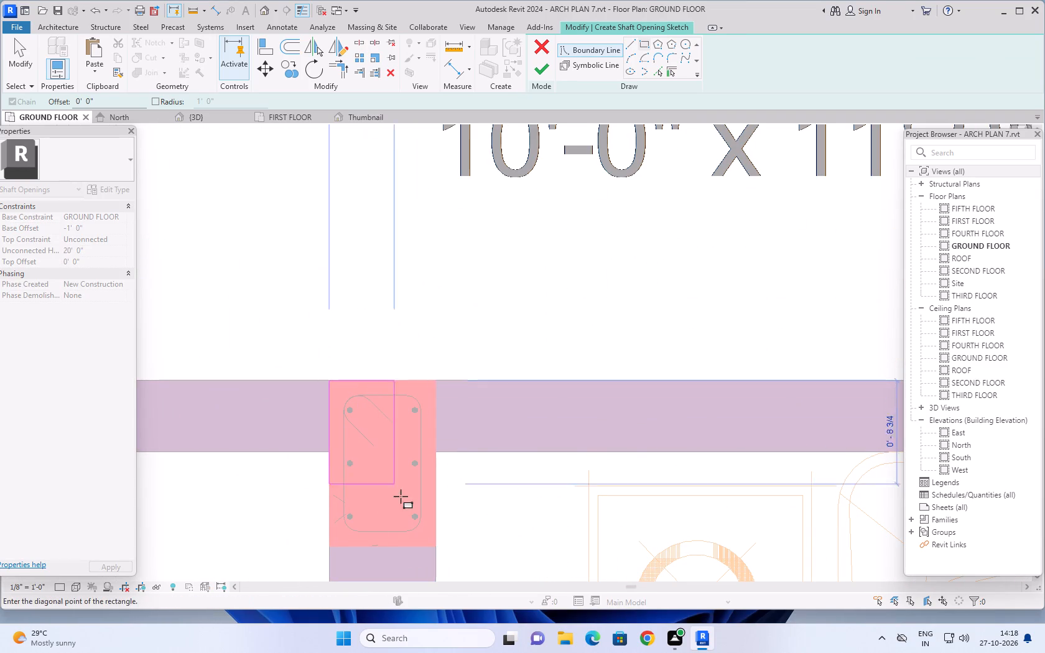
pyautogui.click(435, 545)
# Add a 9" x 1'-2" upright shaft boundary around the balcony-side column between the living room and the 10'-0" x 13'-0" bedroom, matching its corners.
pyautogui.scroll(-16, 509, 502)
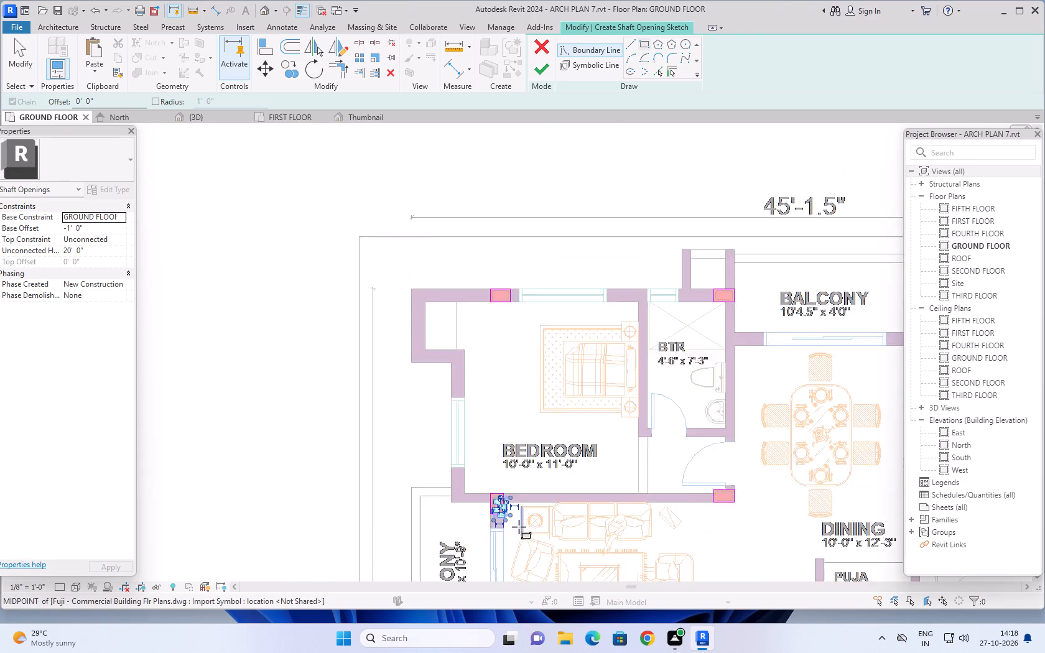
pyautogui.moveTo(519, 527); pyautogui.dragTo(412, 285, button='middle')
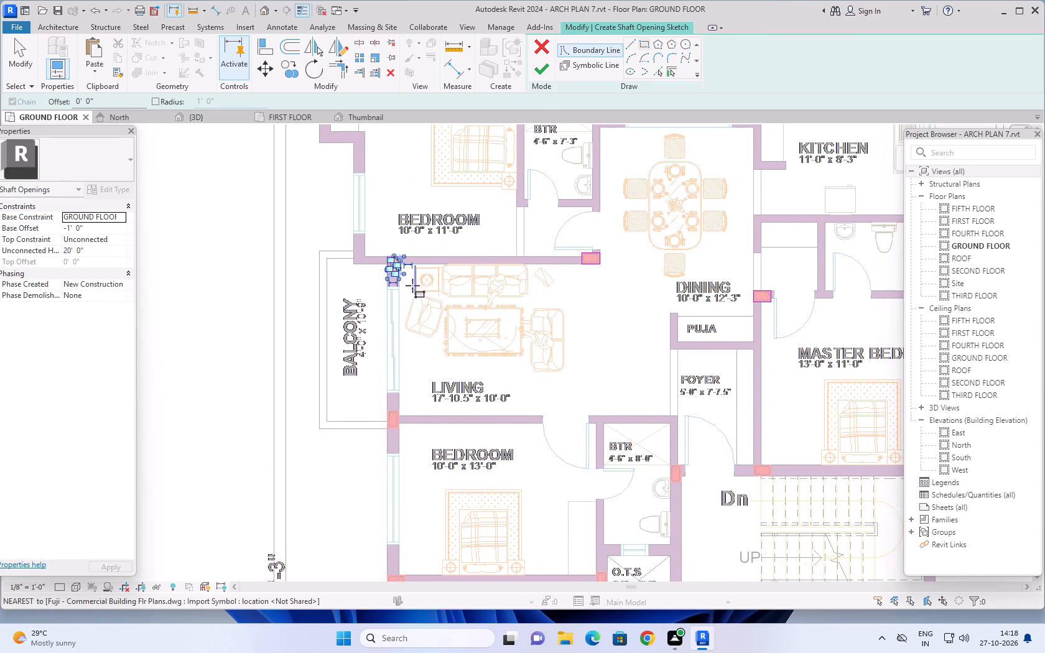
pyautogui.scroll(8, 388, 428)
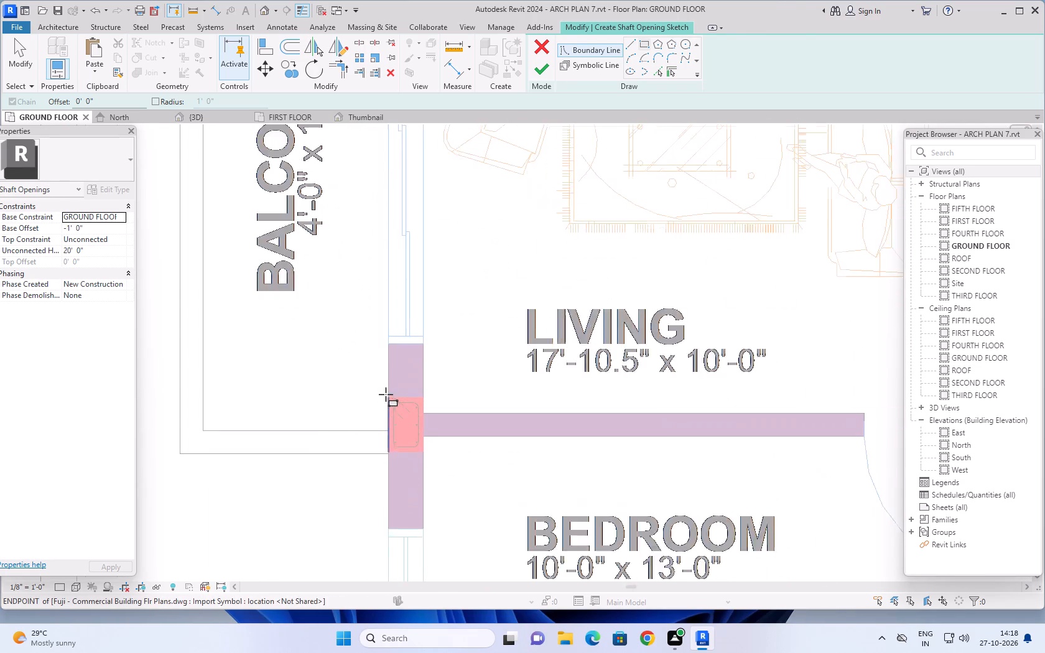
pyautogui.scroll(13, 386, 394)
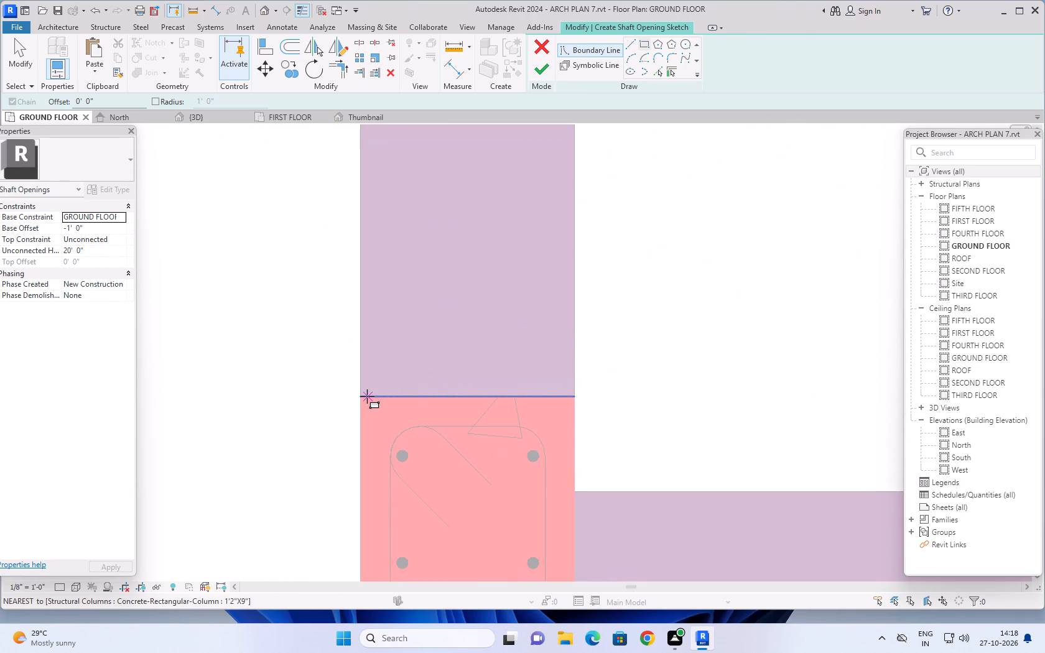
pyautogui.click(361, 395)
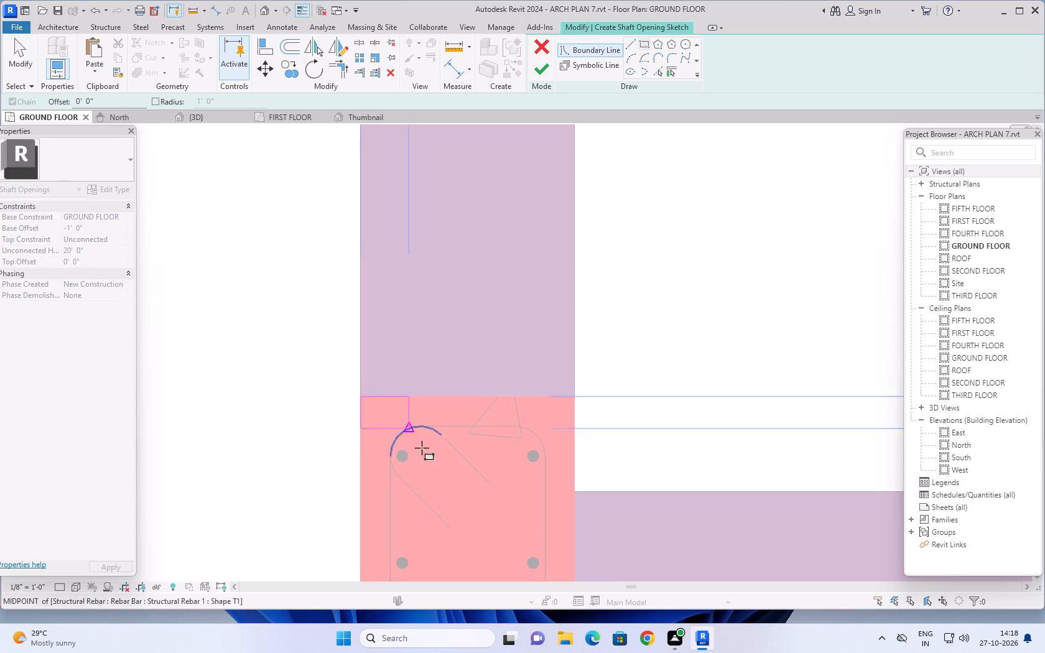
pyautogui.scroll(-8, 452, 491)
pyautogui.moveTo(453, 497); pyautogui.dragTo(391, 372, button='middle')
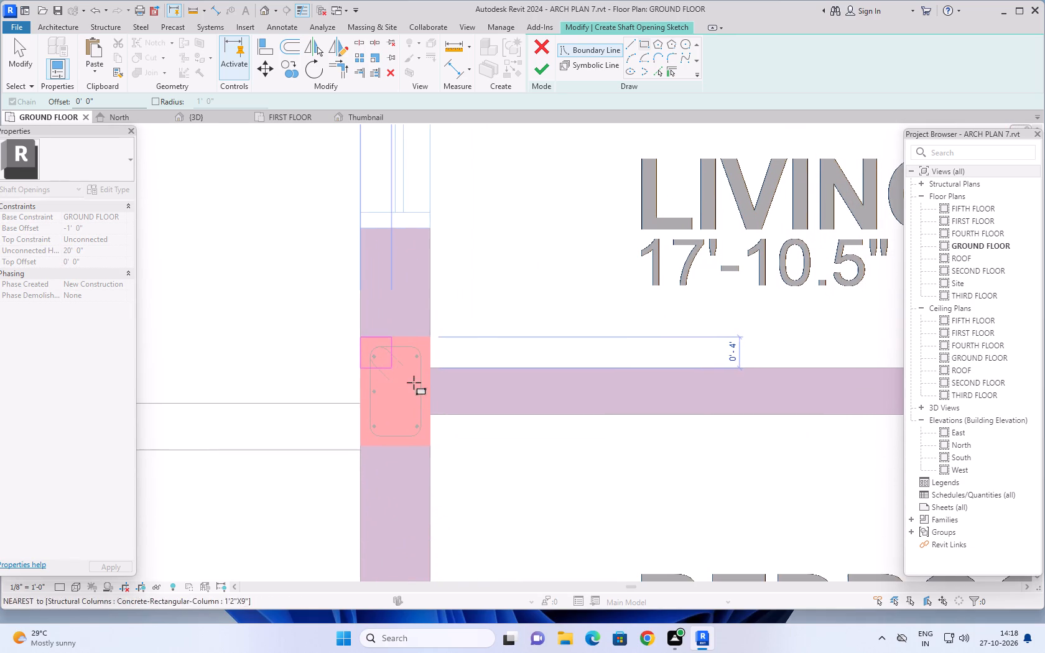
pyautogui.scroll(6, 430, 440)
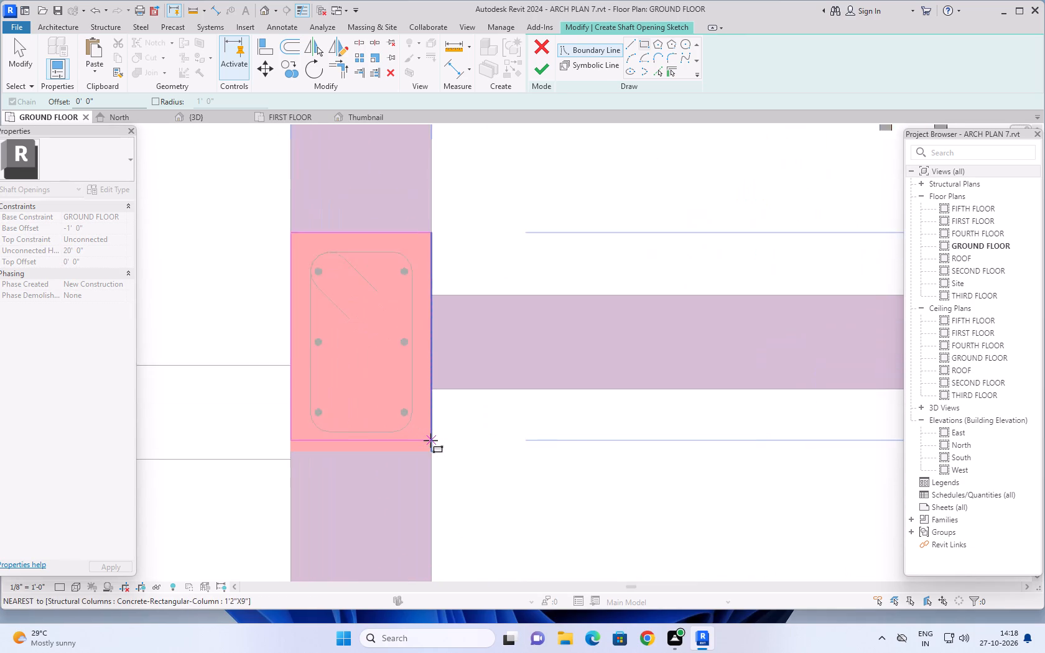
pyautogui.scroll(2, 430, 440)
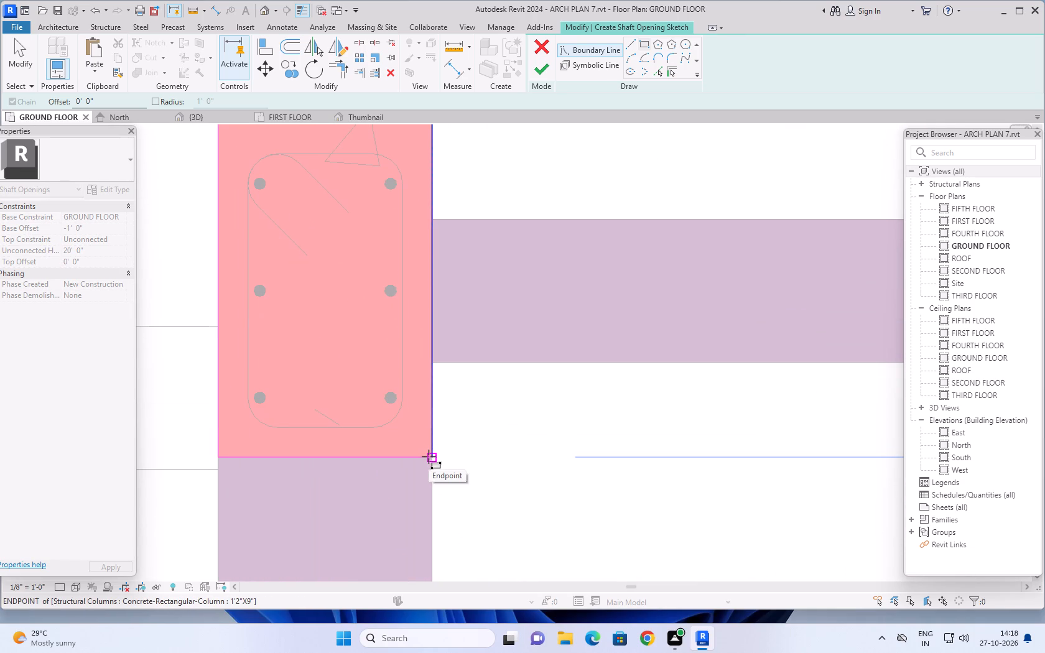
pyautogui.click(430, 457)
pyautogui.scroll(-7, 524, 452)
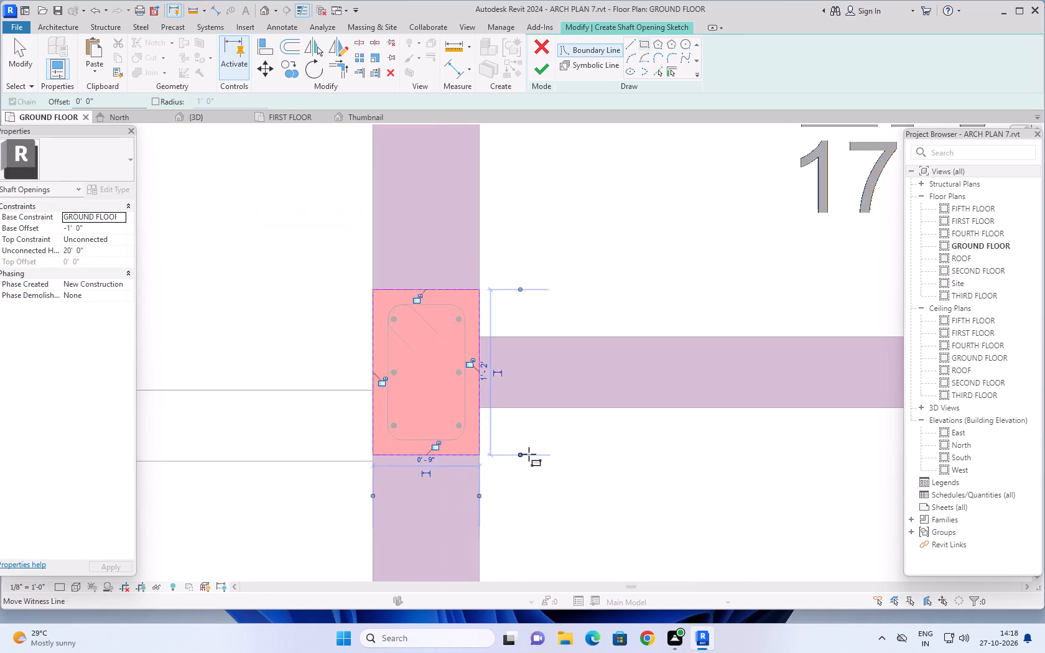
# Draw a 9" x 1'-2" upright shaft boundary rectangle around the column between the 4'-6" x 8'-0" BTR and the foyer entrance.
pyautogui.scroll(-3, 529, 454)
pyautogui.scroll(-12, 597, 479)
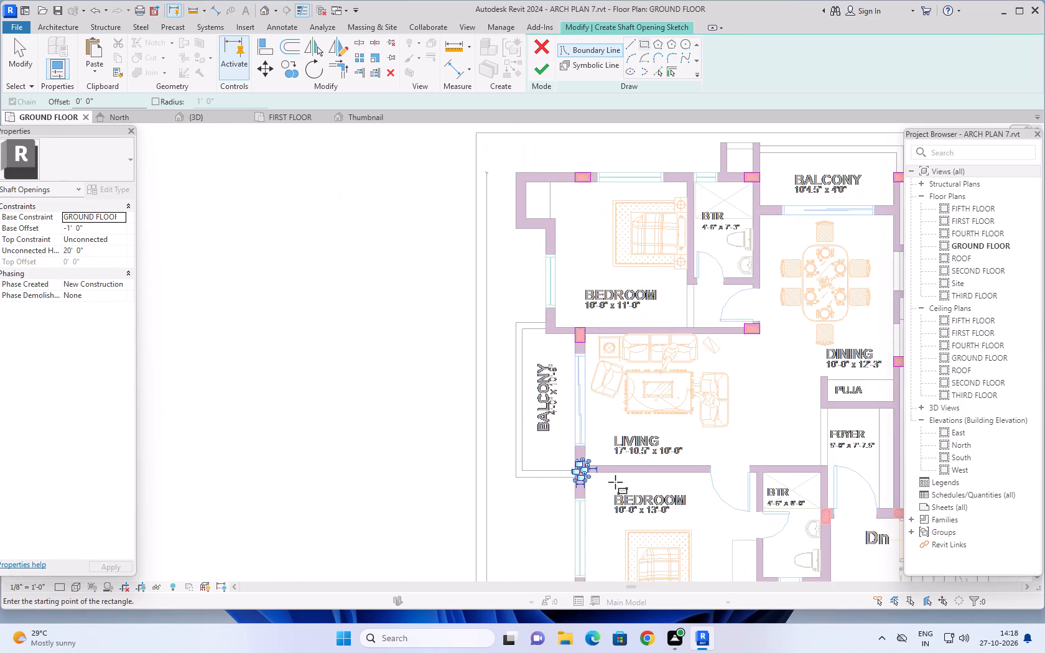
pyautogui.moveTo(611, 482); pyautogui.dragTo(294, 430, button='middle')
pyautogui.scroll(14, 527, 470)
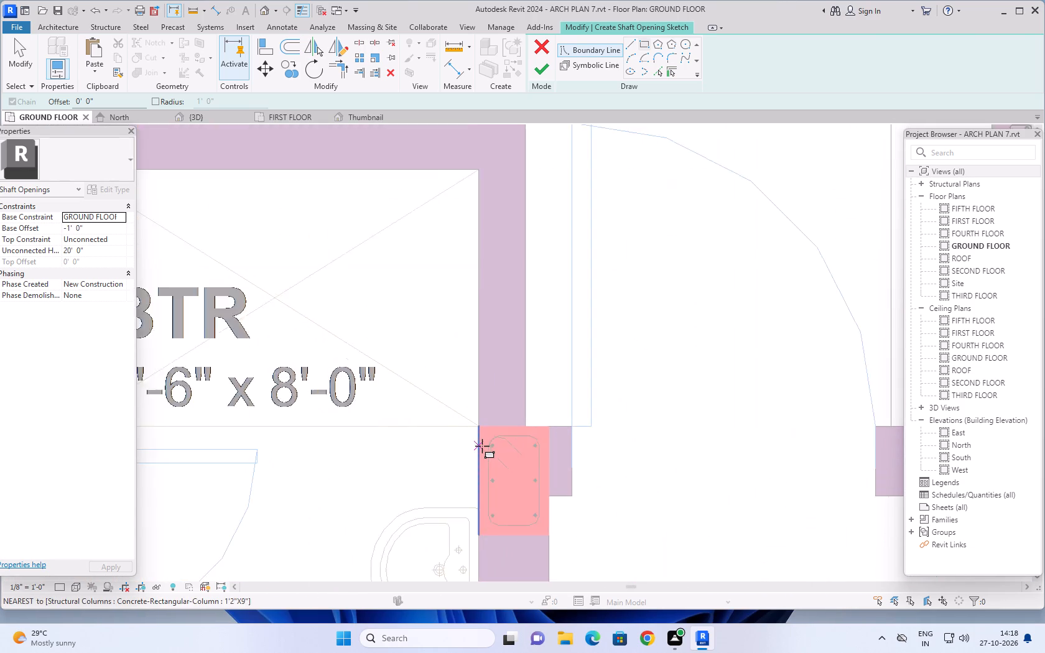
pyautogui.scroll(7, 482, 446)
pyautogui.click(474, 396)
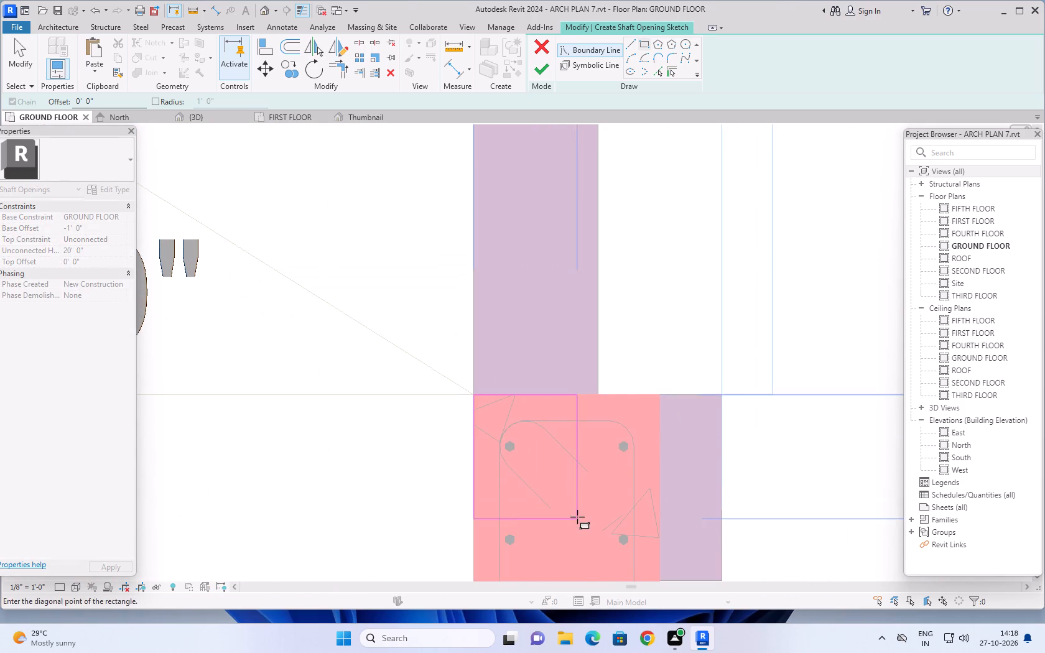
pyautogui.scroll(-5, 578, 517)
pyautogui.moveTo(570, 516); pyautogui.dragTo(519, 373, button='middle')
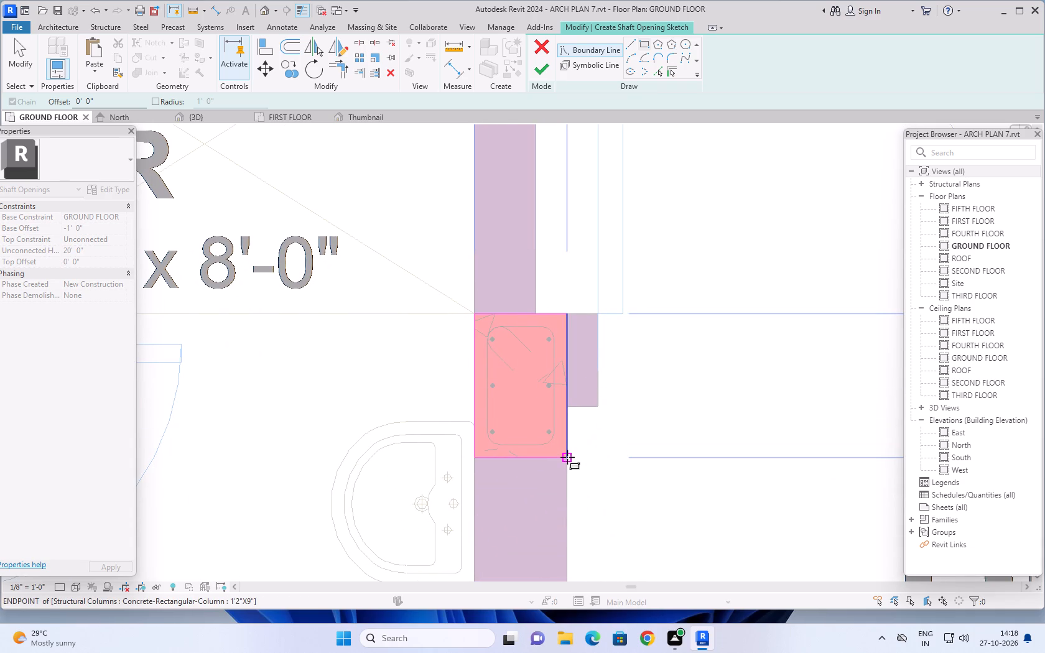
pyautogui.click(567, 457)
# Add a 1'-2" x 9" shaft boundary around the column beside the foyer entrance, where the master bedroom meets the stair.
pyautogui.scroll(-13, 674, 476)
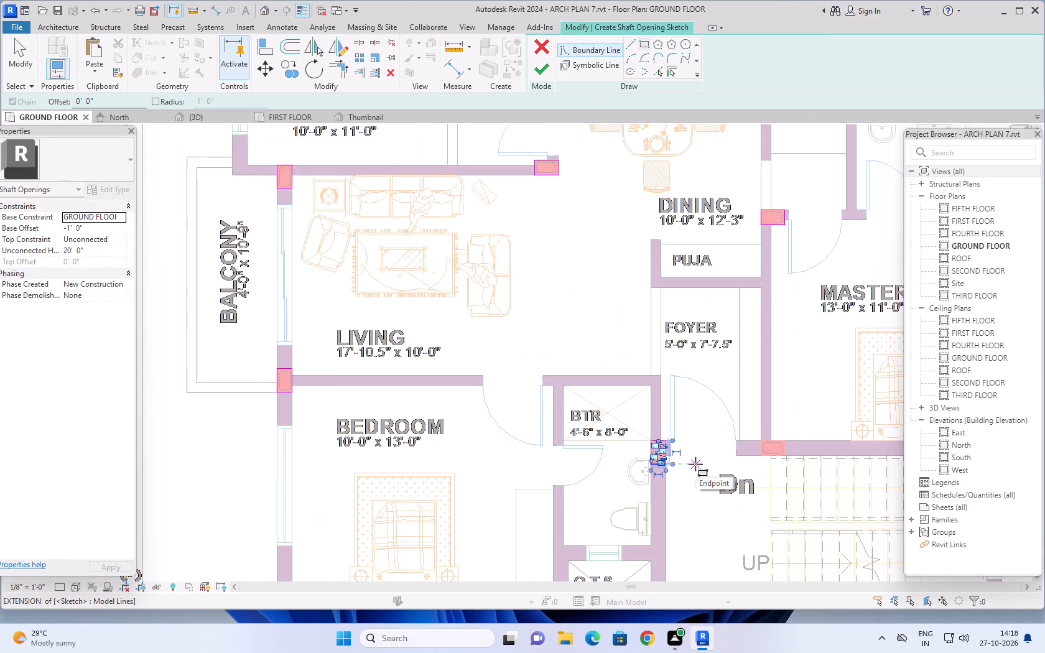
pyautogui.moveTo(695, 464); pyautogui.dragTo(329, 467, button='middle')
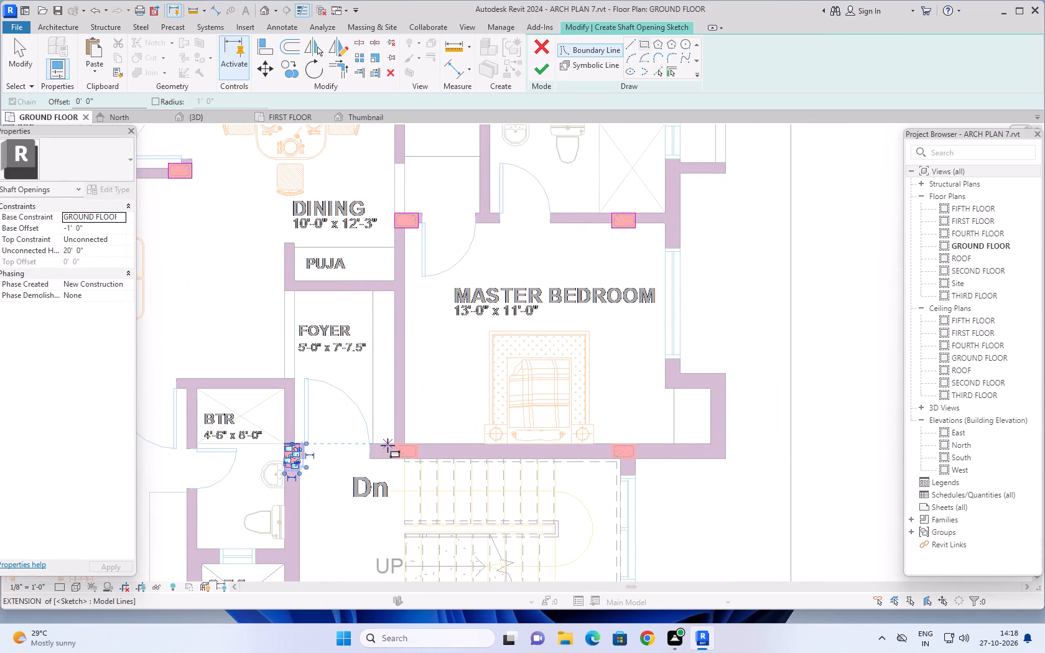
pyautogui.scroll(13, 388, 443)
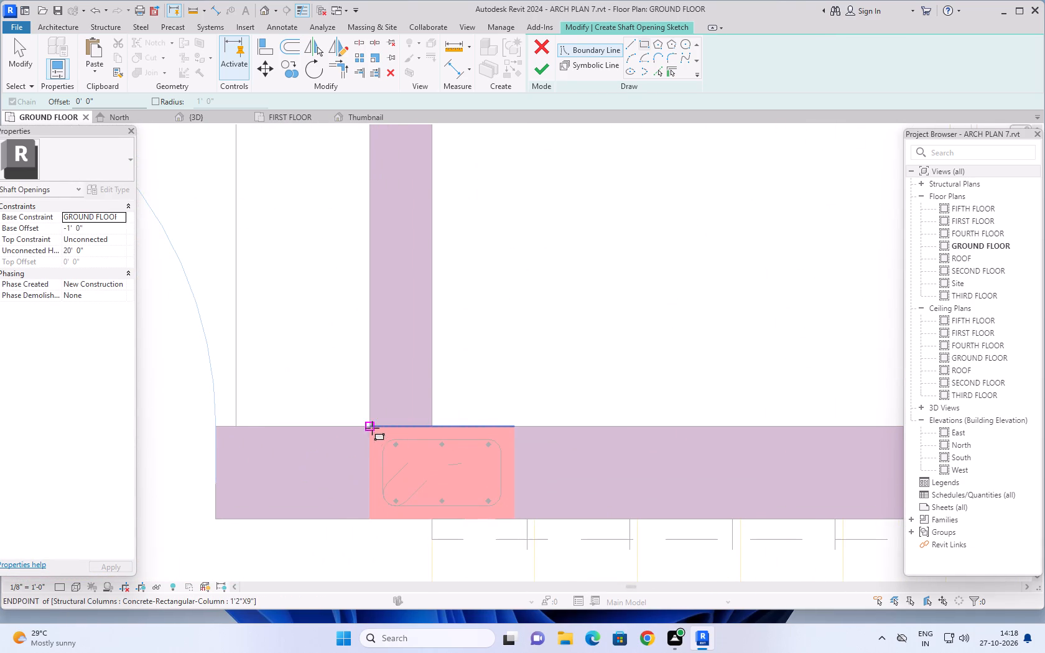
pyautogui.click(370, 427)
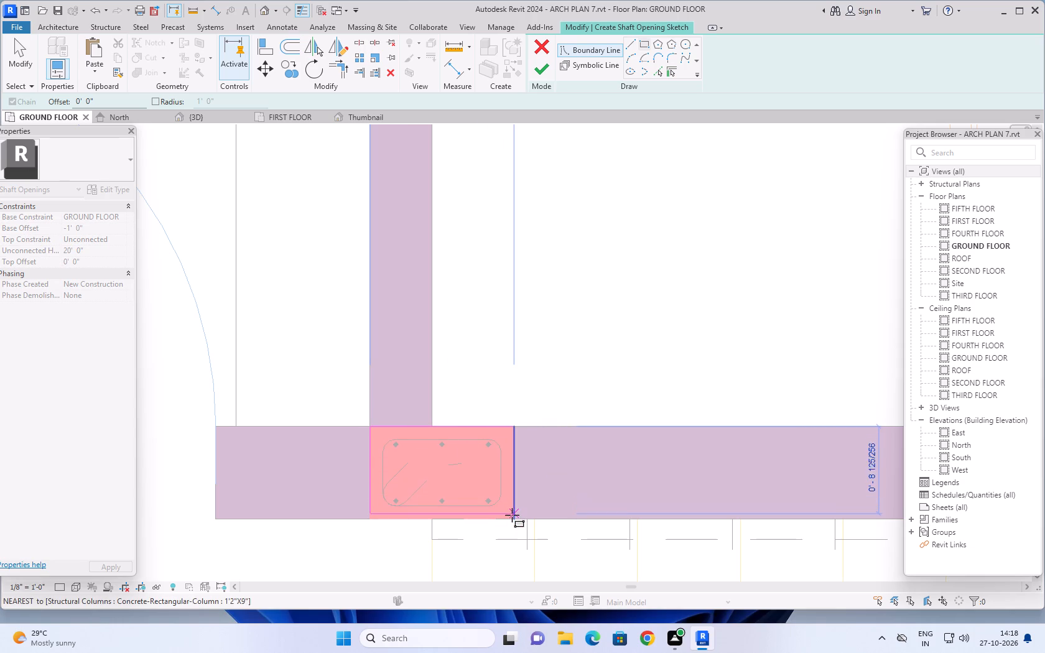
pyautogui.click(513, 517)
# Sketch a 1'-2" x 9" boundary rectangle around the column at the stair's outer corner on the master bedroom wall.
pyautogui.scroll(-13, 589, 345)
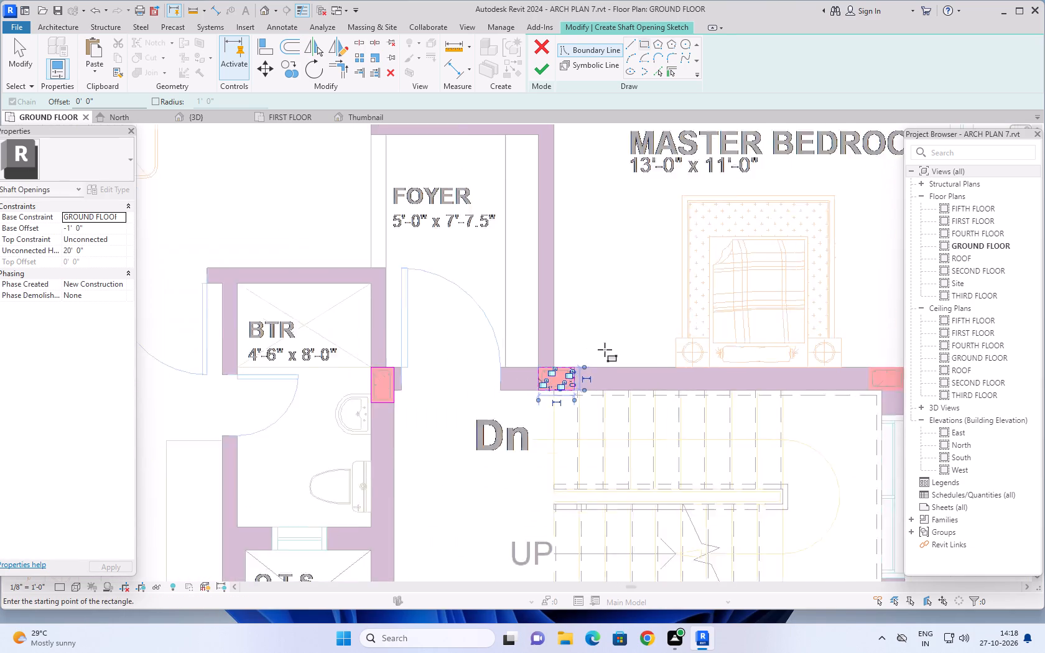
pyautogui.moveTo(619, 343); pyautogui.dragTo(323, 385, button='middle')
pyautogui.scroll(3, 495, 405)
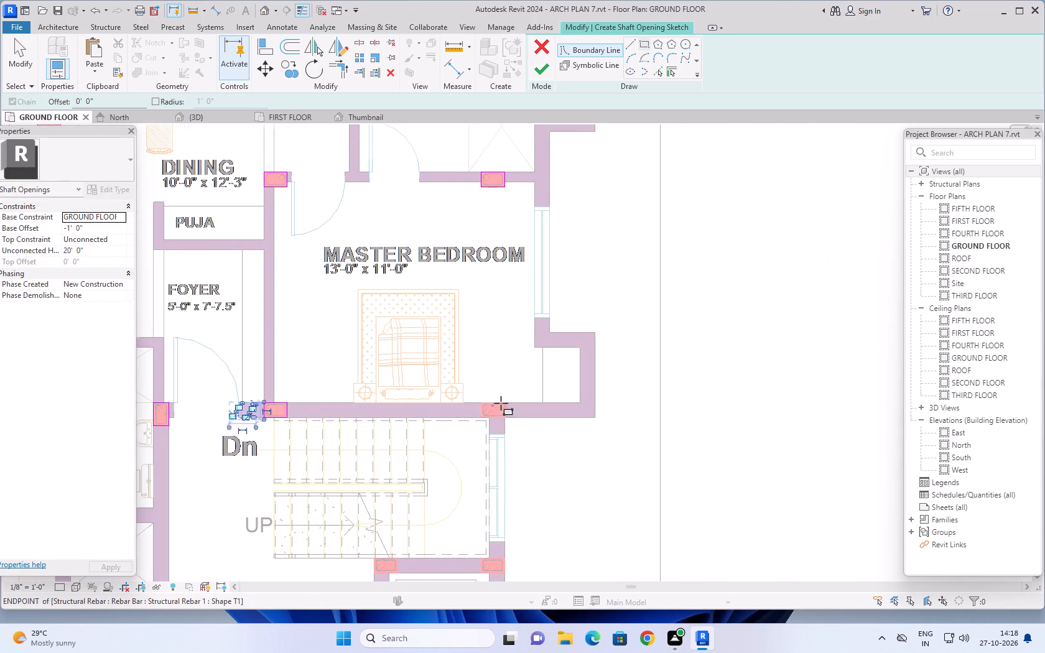
pyautogui.scroll(6, 501, 403)
pyautogui.scroll(4, 445, 402)
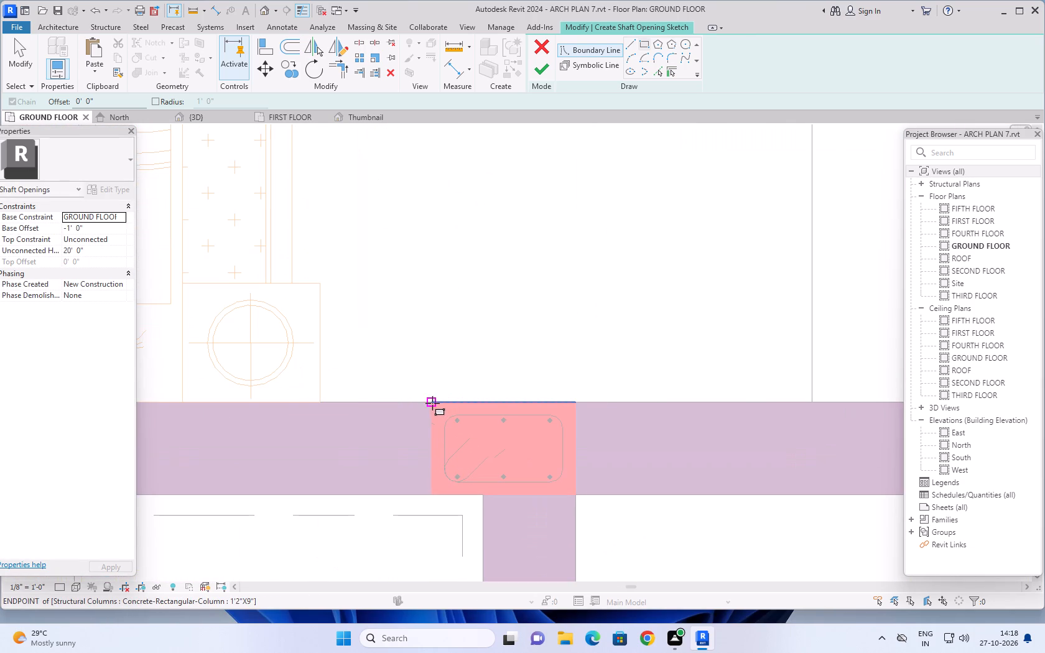
pyautogui.click(432, 403)
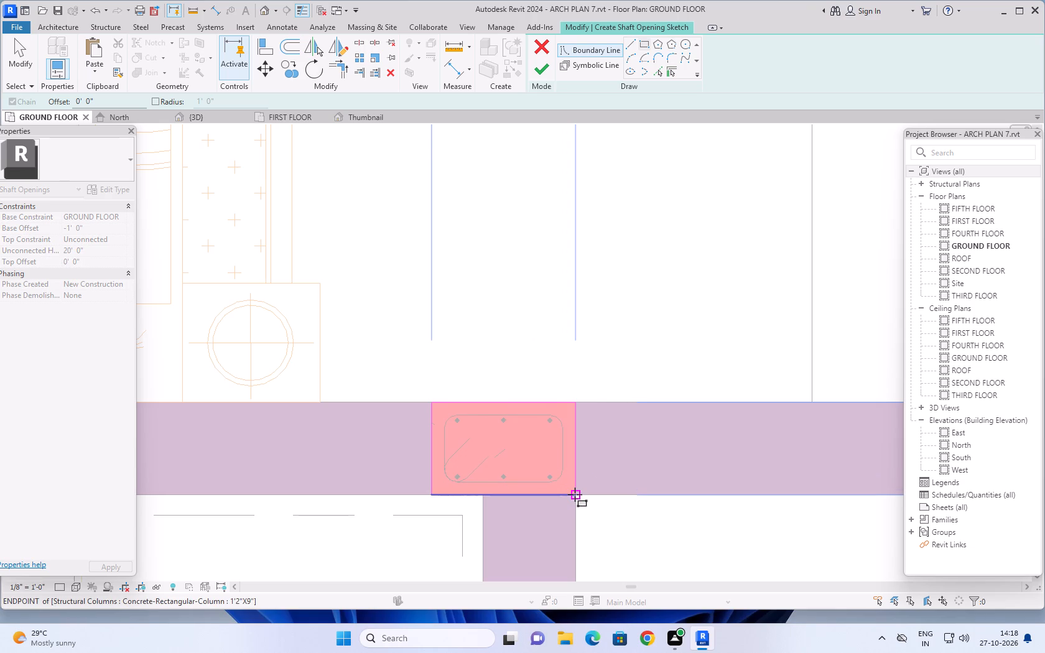
pyautogui.click(575, 494)
# Draw a 1'-2" x 9" shaft boundary around the outer-wall column between the two 10'-0" x 13'-0" bedrooms.
pyautogui.scroll(-12, 553, 353)
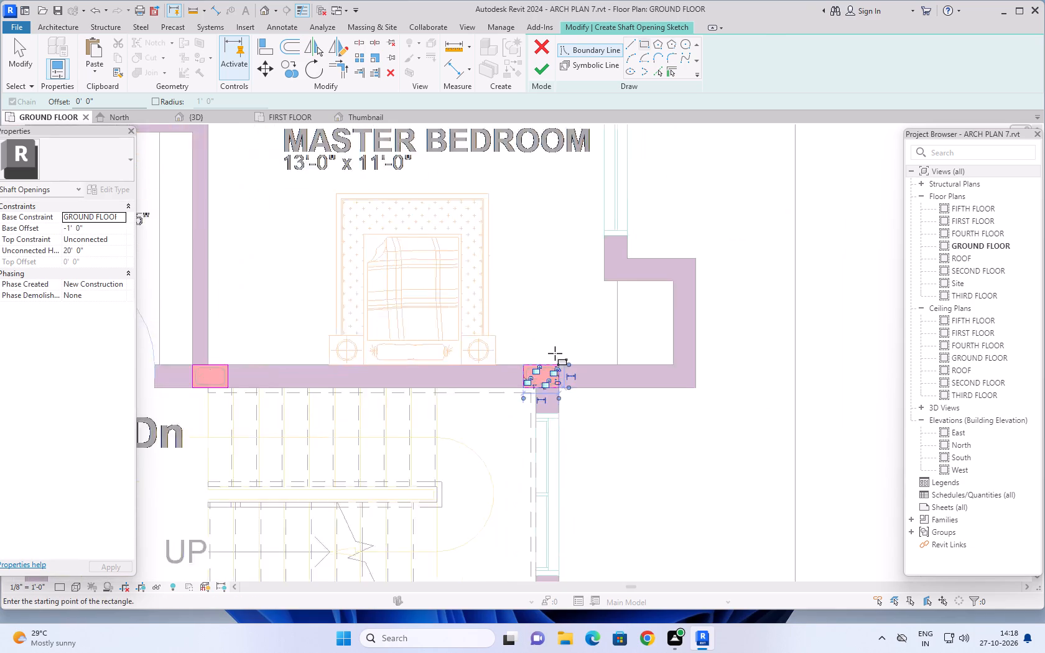
pyautogui.scroll(-13, 555, 353)
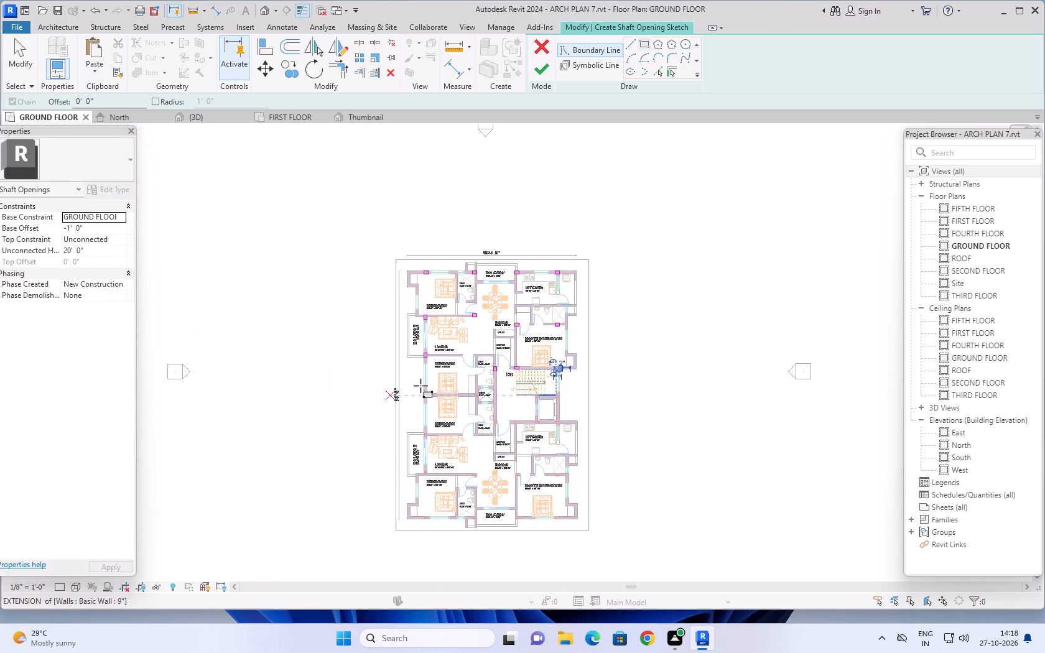
pyautogui.scroll(16, 423, 385)
pyautogui.scroll(9, 424, 412)
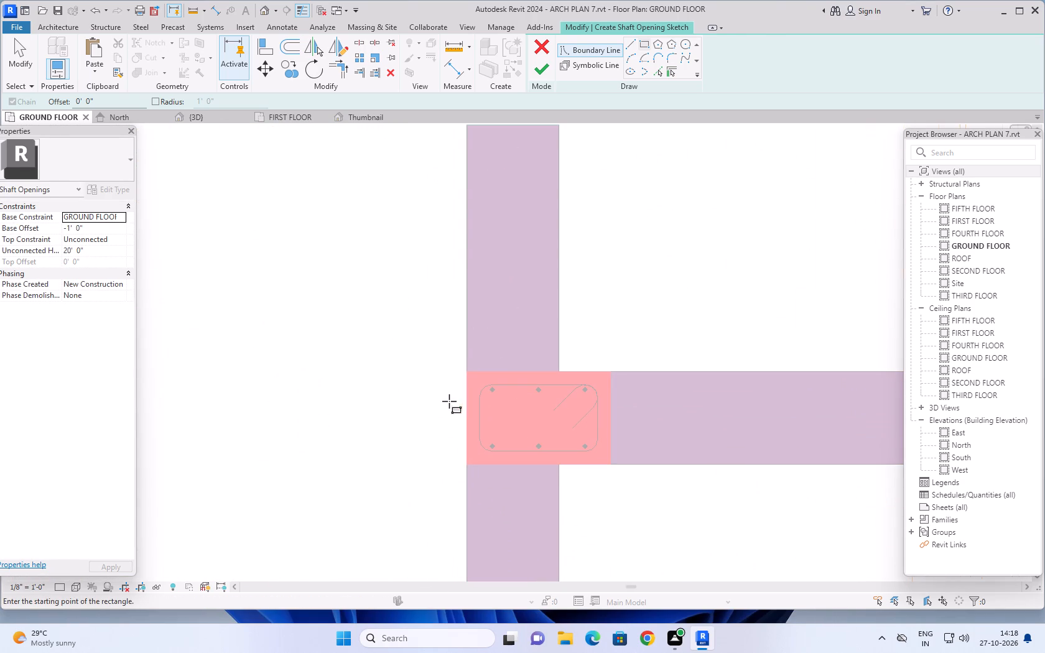
pyautogui.click(467, 373)
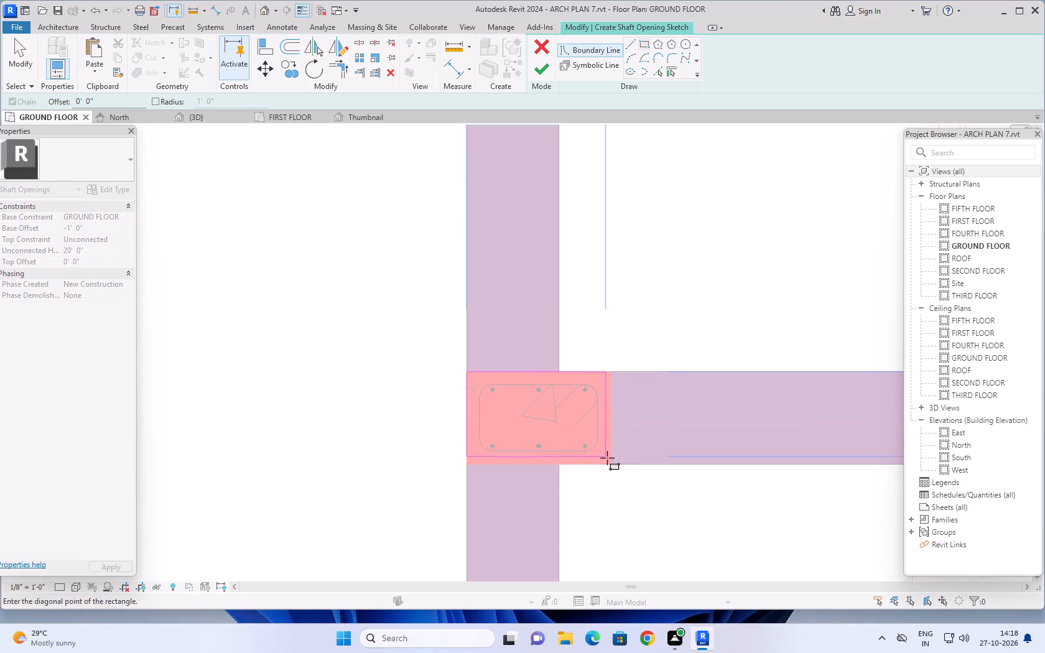
pyautogui.click(610, 465)
# Add a 9" x 1'-2" upright shaft boundary around the column where the wall between the two bedrooms meets the O.T.S.
pyautogui.scroll(-12, 655, 317)
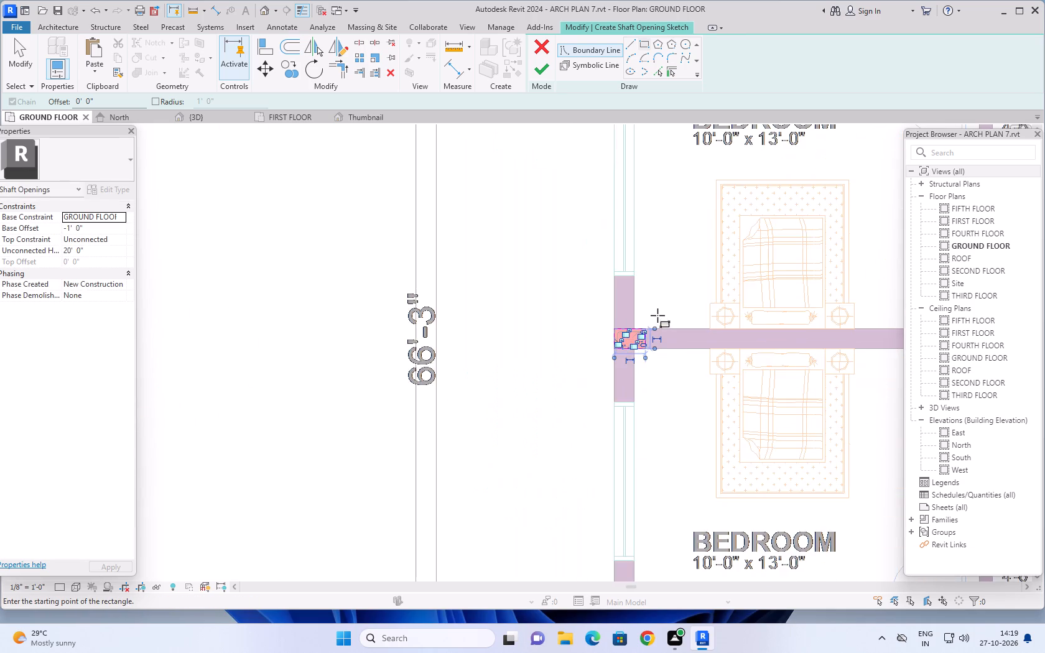
pyautogui.scroll(-3, 657, 315)
pyautogui.scroll(-1, 680, 387)
pyautogui.moveTo(667, 387); pyautogui.dragTo(286, 391, button='middle')
pyautogui.scroll(1, 286, 393)
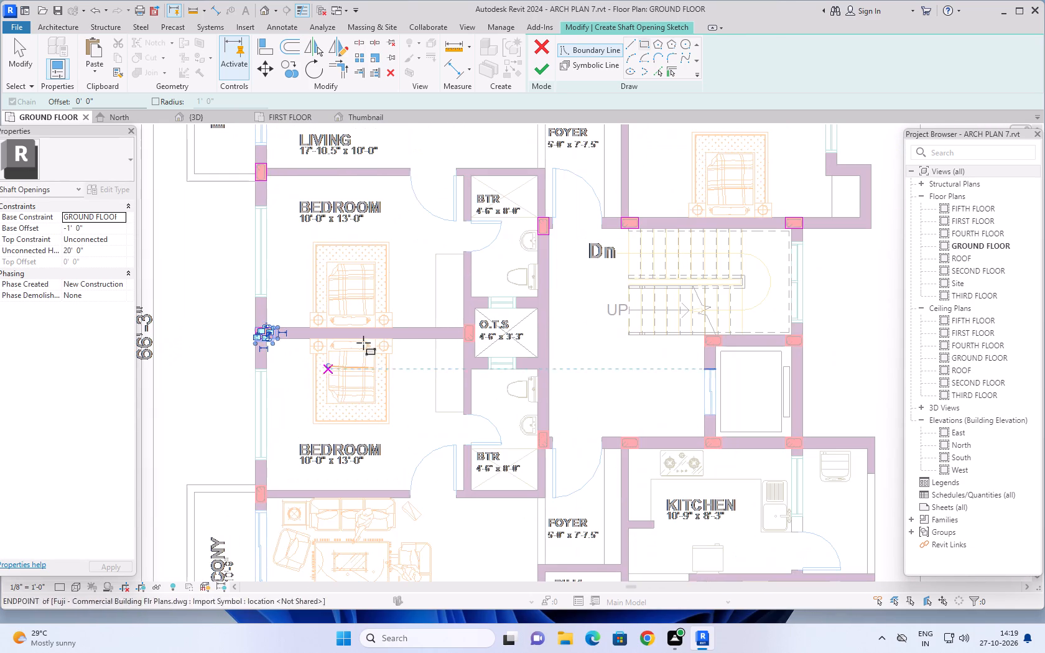
pyautogui.scroll(11, 462, 316)
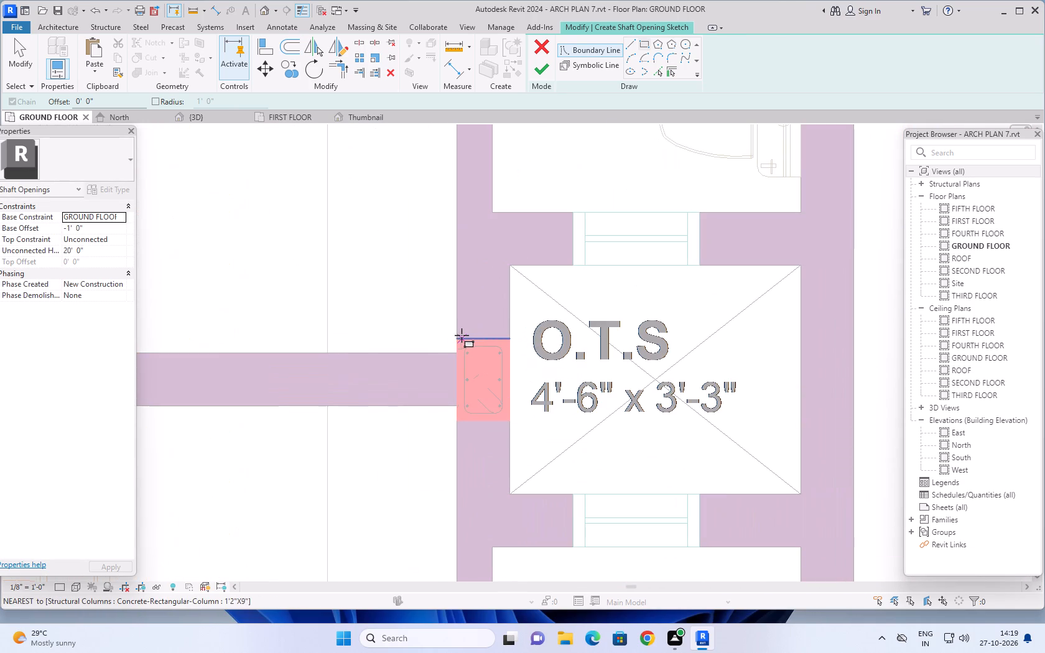
pyautogui.click(457, 340)
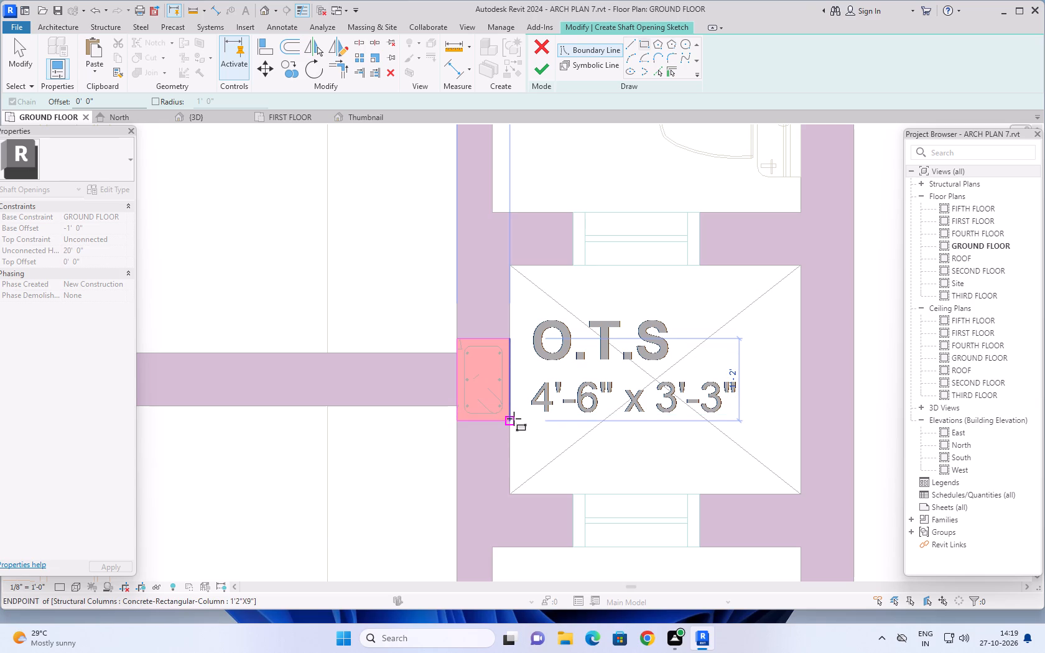
pyautogui.click(511, 419)
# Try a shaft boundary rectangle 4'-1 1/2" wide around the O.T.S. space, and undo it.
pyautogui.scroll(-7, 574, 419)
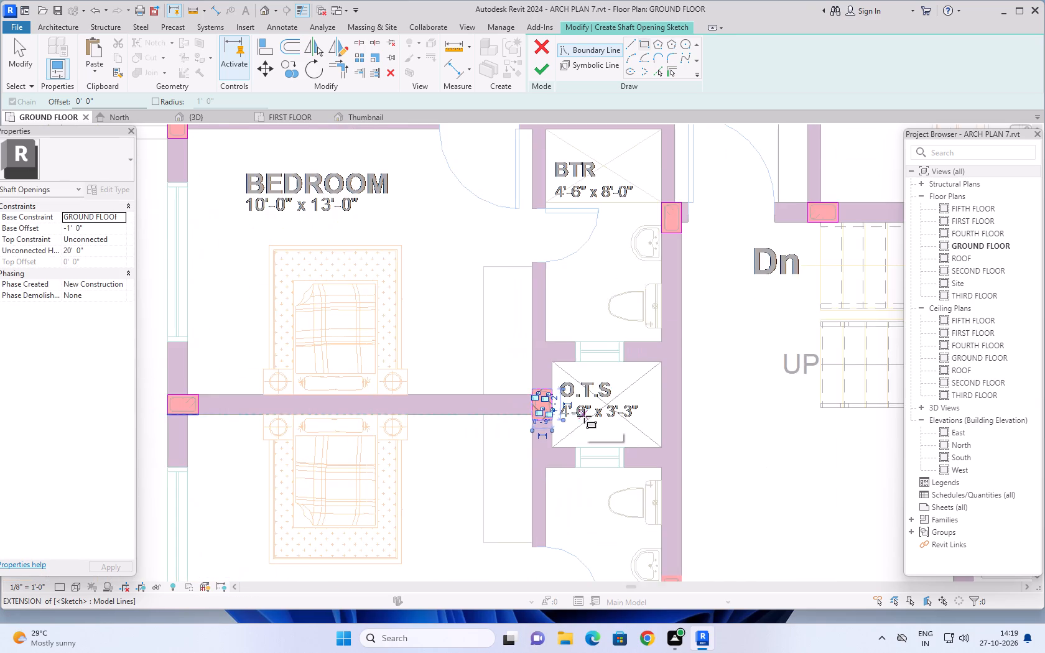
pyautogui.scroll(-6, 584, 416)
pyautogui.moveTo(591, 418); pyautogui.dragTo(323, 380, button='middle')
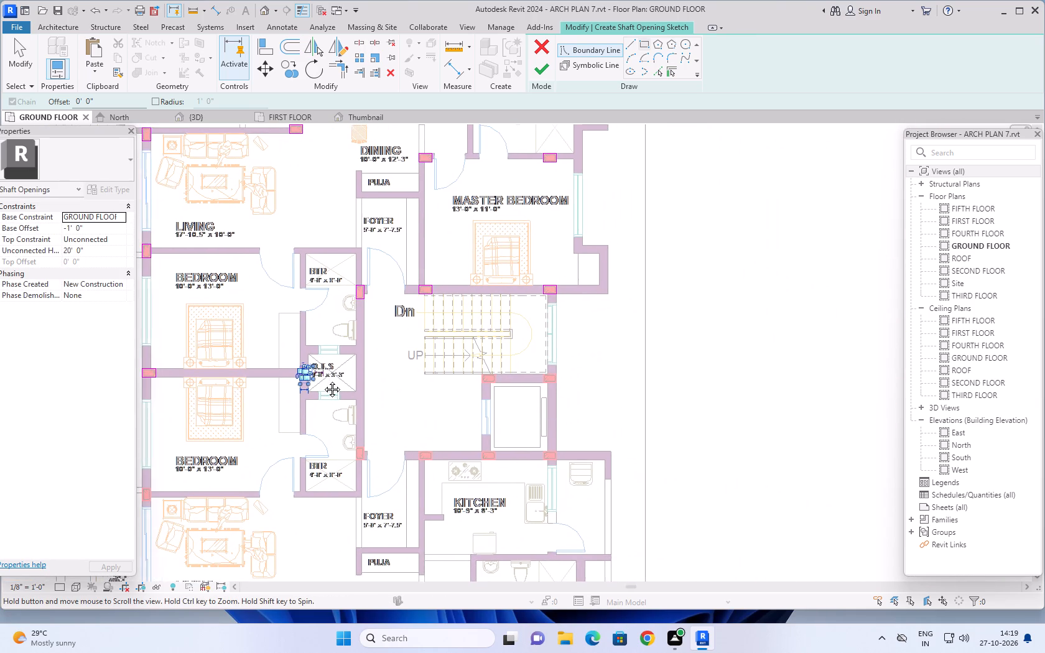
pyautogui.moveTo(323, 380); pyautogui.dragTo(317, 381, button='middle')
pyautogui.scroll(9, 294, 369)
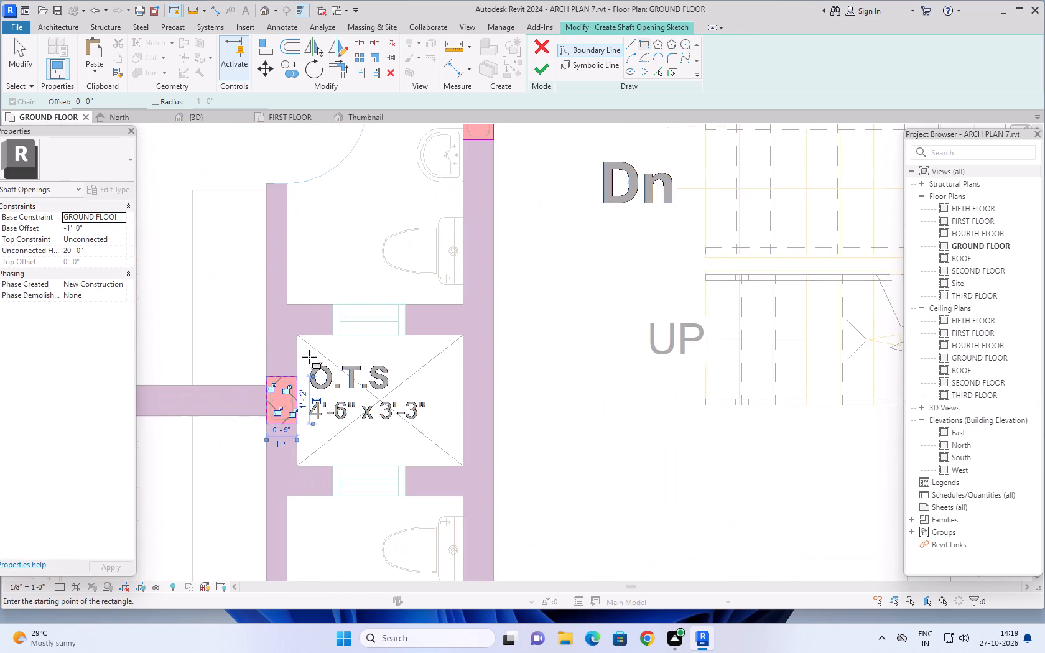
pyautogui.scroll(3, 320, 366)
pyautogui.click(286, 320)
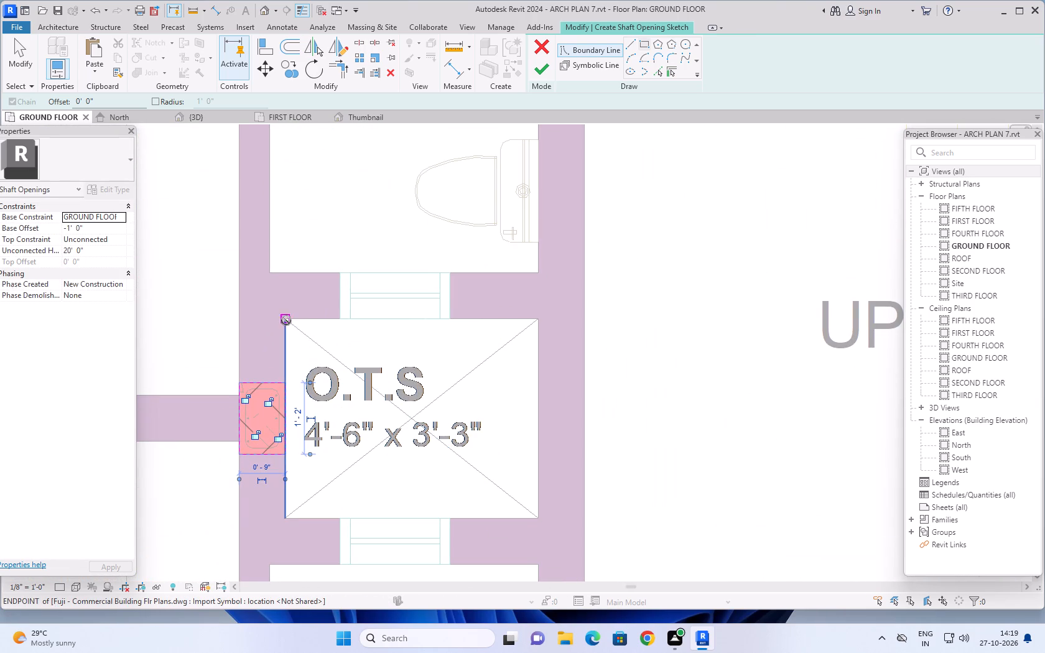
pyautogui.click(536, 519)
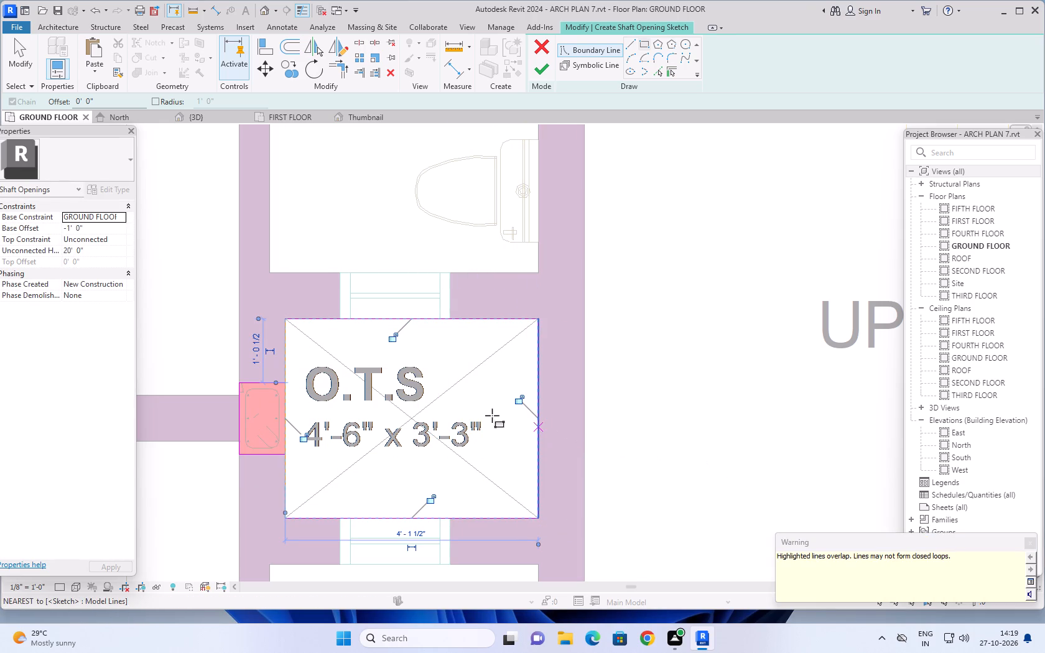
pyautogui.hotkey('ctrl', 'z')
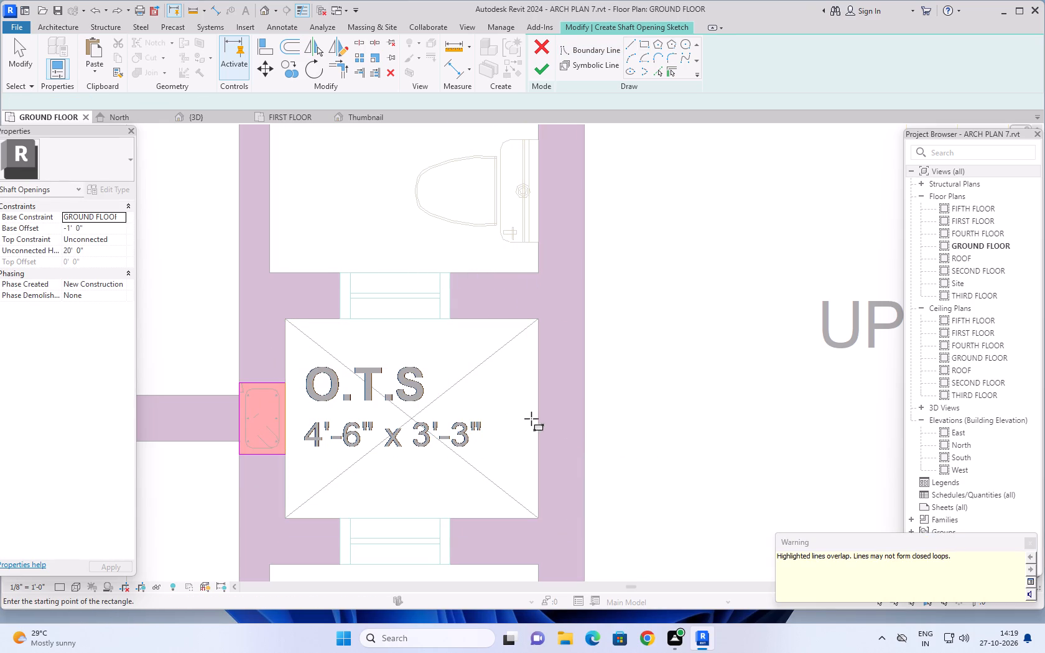
# Sketch a 1'-2" x 9" boundary rectangle around the column at the lift's inner corner, beside the stair's UP flight.
pyautogui.scroll(4, 313, 402)
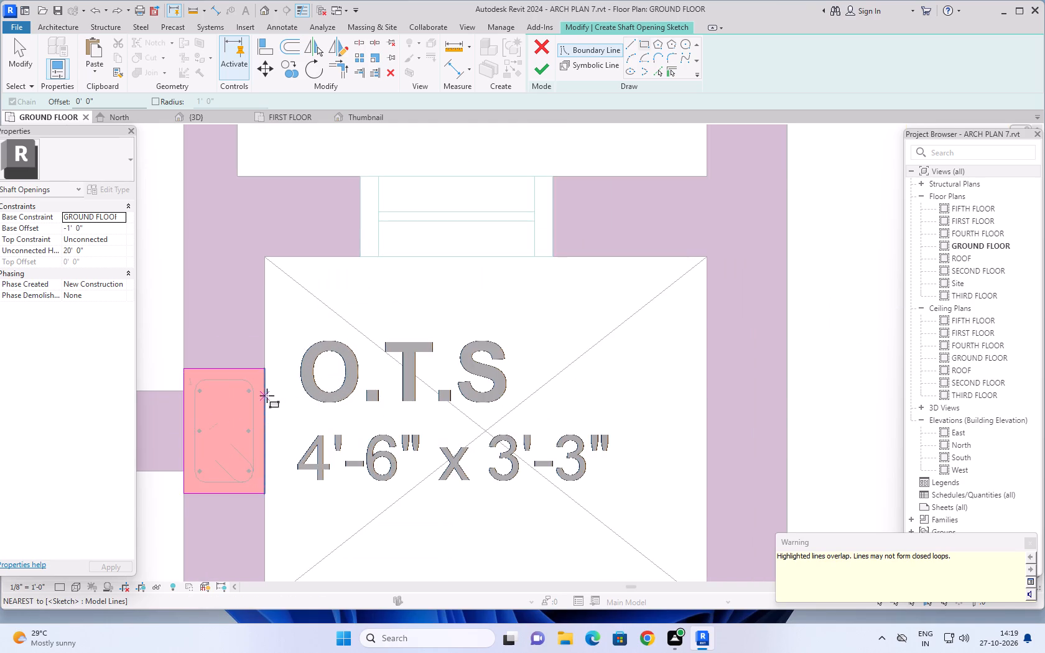
pyautogui.scroll(3, 267, 396)
pyautogui.scroll(-13, 411, 401)
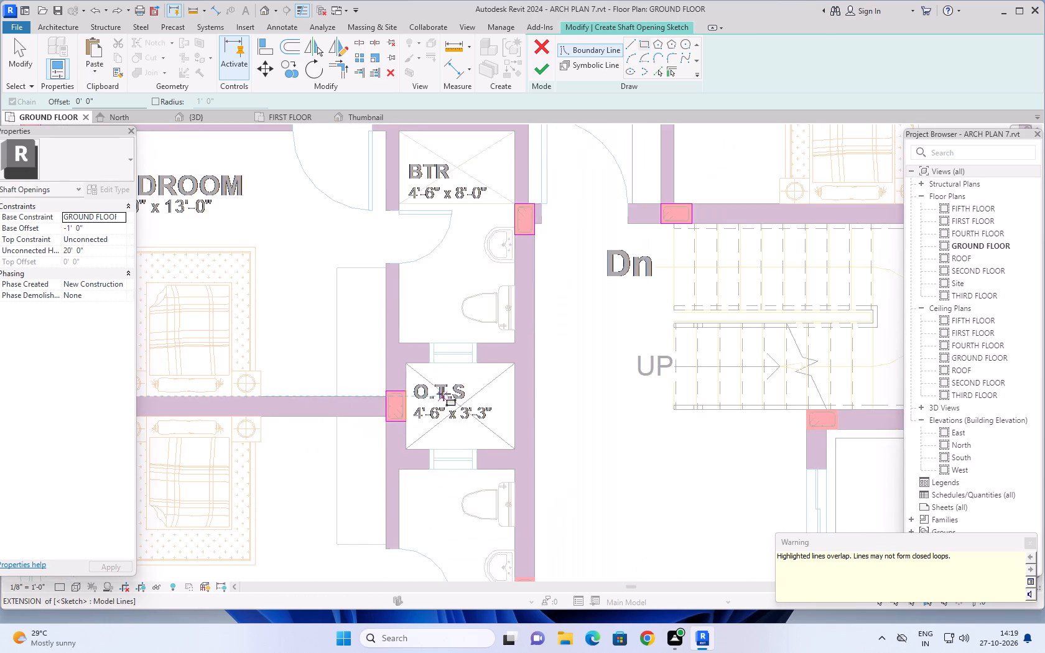
pyautogui.scroll(-4, 448, 394)
pyautogui.scroll(-2, 583, 424)
pyautogui.moveTo(587, 443); pyautogui.dragTo(537, 355, button='middle')
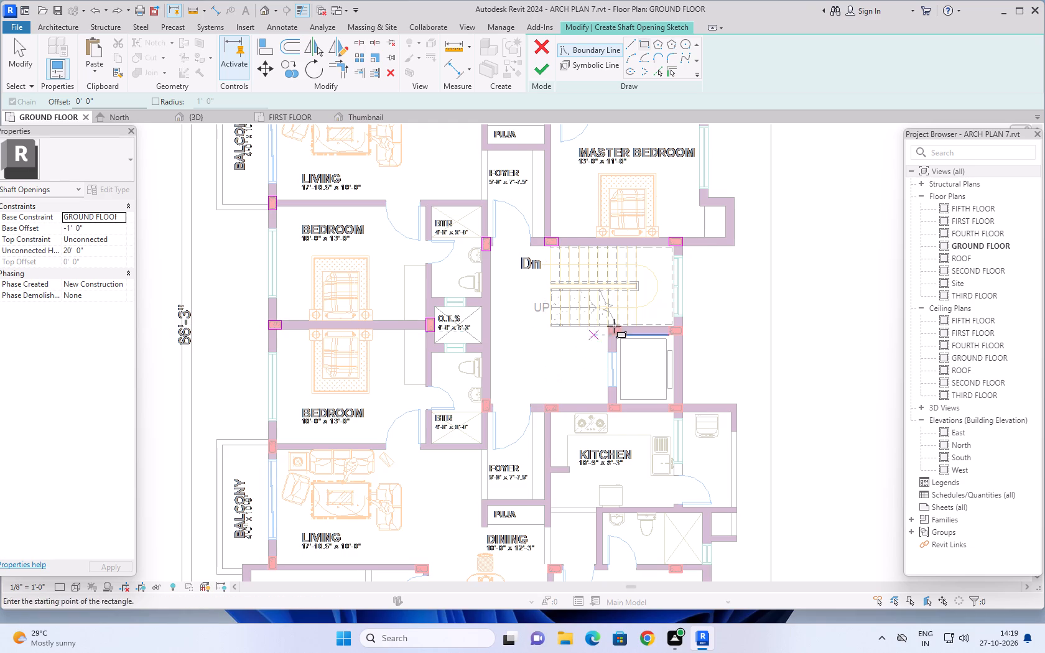
pyautogui.scroll(3, 653, 313)
pyautogui.scroll(12, 575, 349)
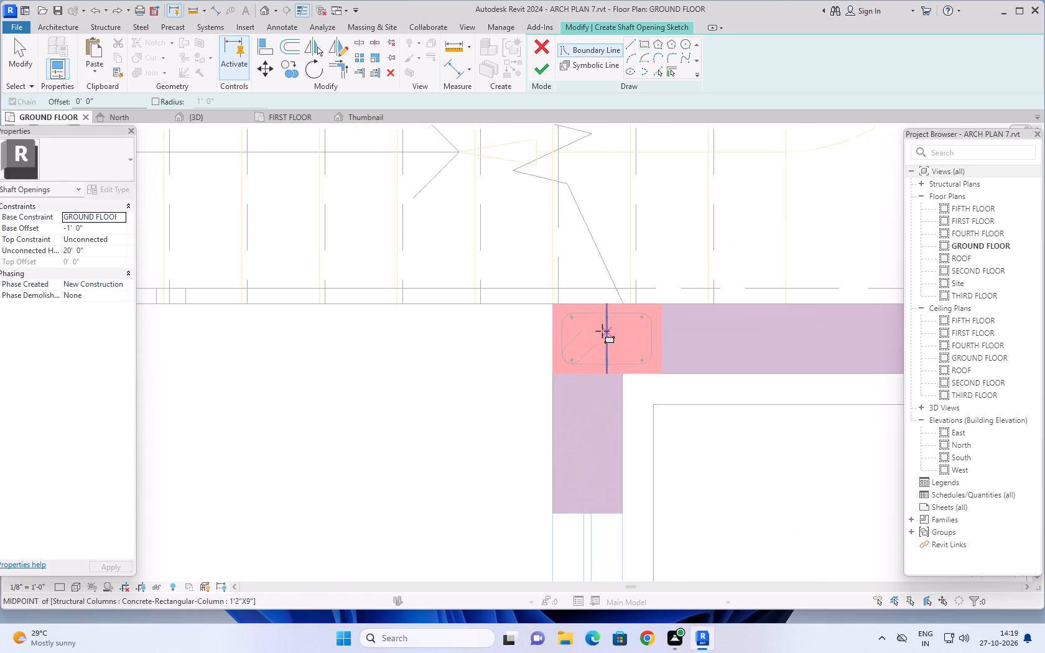
pyautogui.click(553, 305)
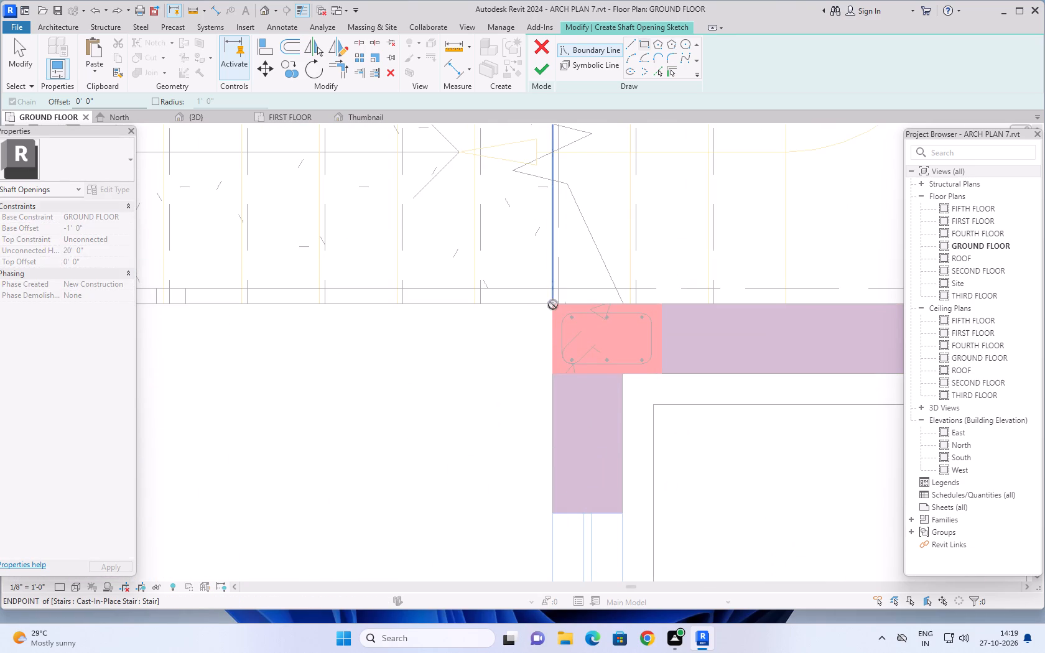
pyautogui.click(661, 371)
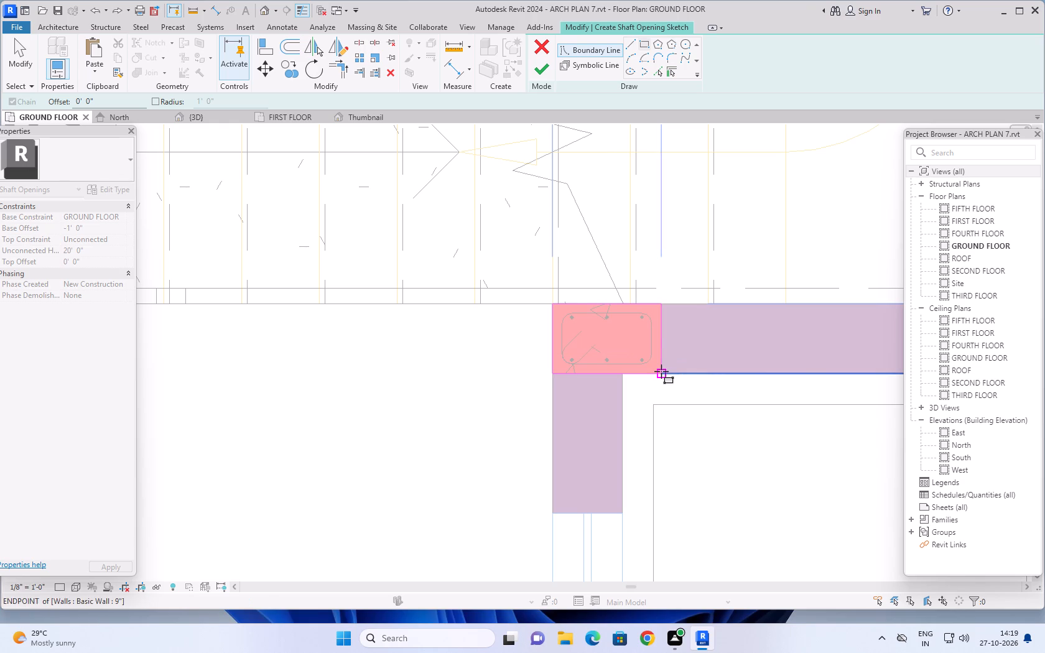
# Draw a 1'-2" x 9" shaft boundary rectangle around the column at the lift's outer corner, on the stair side.
pyautogui.scroll(-6, 529, 388)
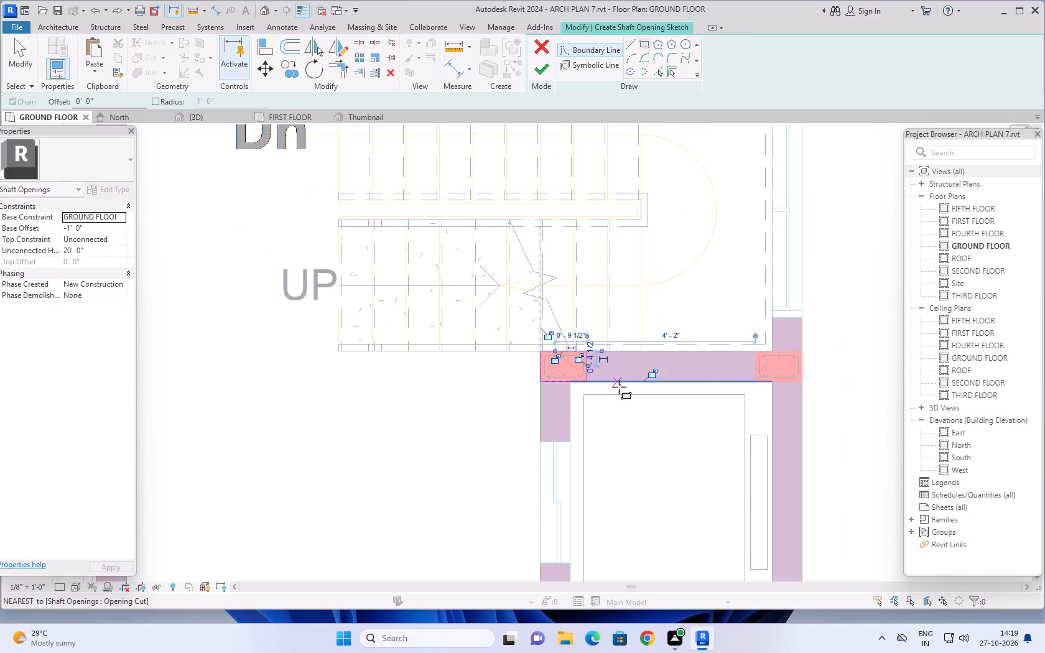
pyautogui.moveTo(670, 432); pyautogui.dragTo(546, 425, button='middle')
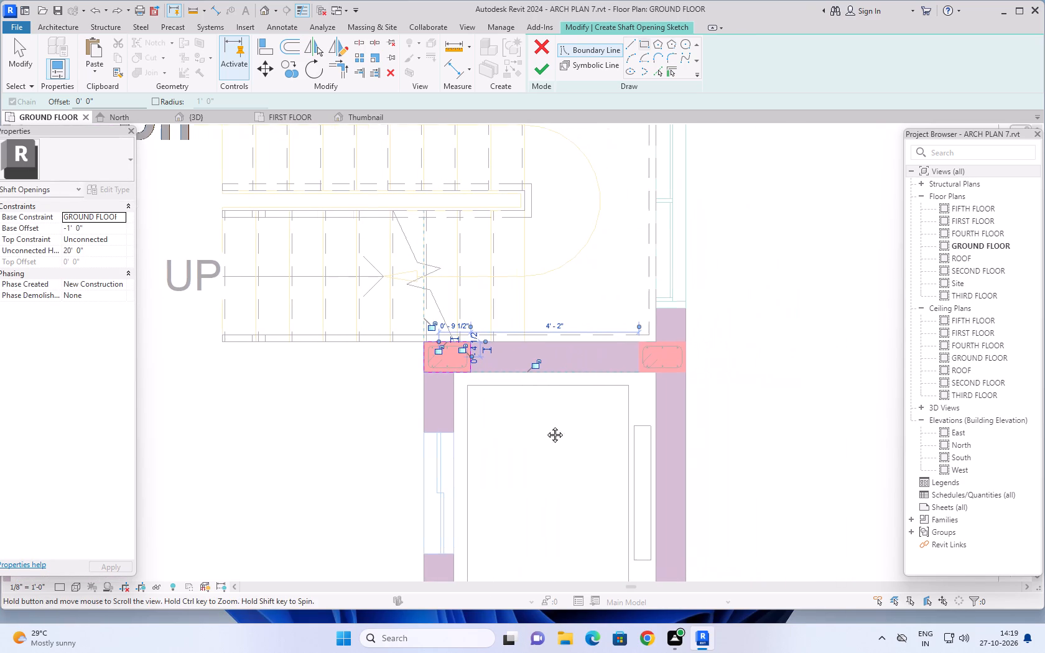
pyautogui.moveTo(546, 425); pyautogui.dragTo(545, 426, button='middle')
pyautogui.scroll(6, 628, 347)
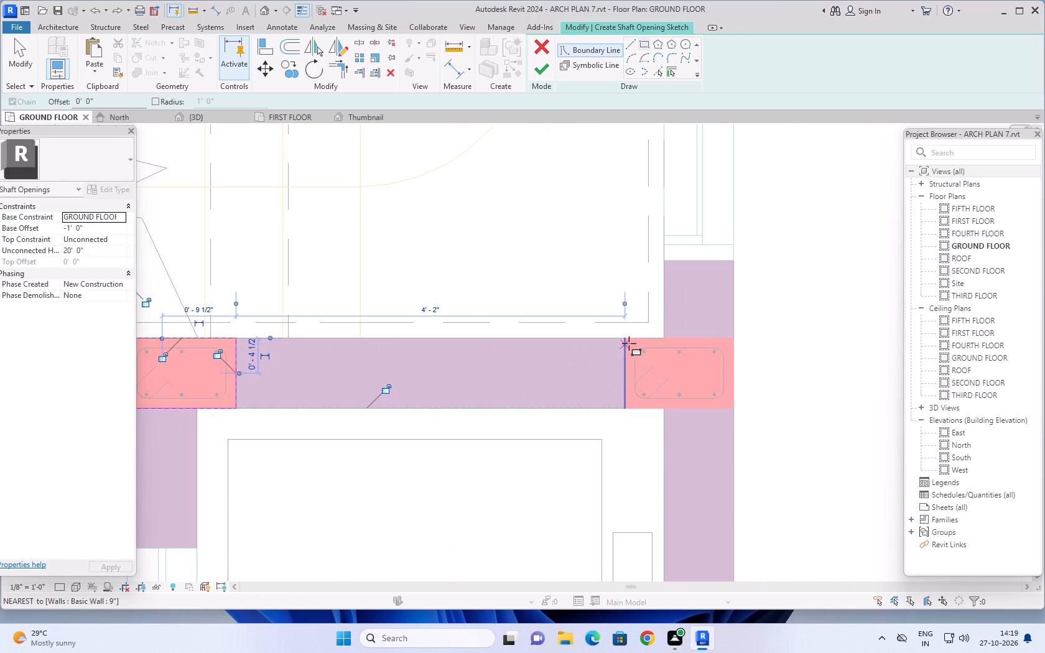
pyautogui.click(626, 340)
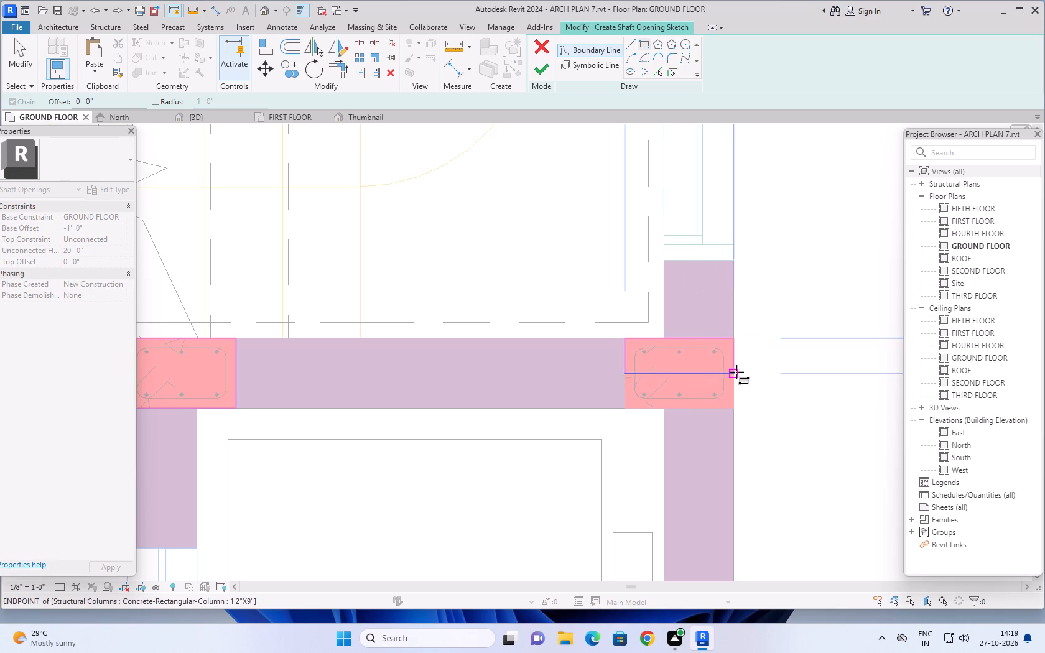
pyautogui.click(733, 410)
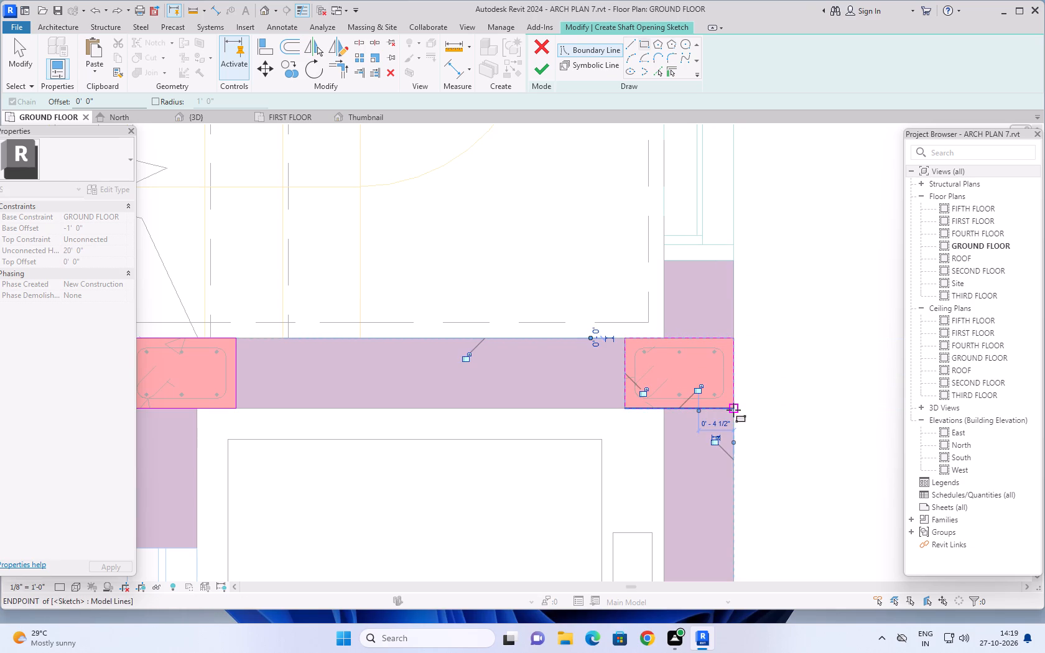
# Draw a 1'-2" x 9" shaft boundary around the column at the lift's outer corner, on the kitchen side.
pyautogui.scroll(-5, 761, 420)
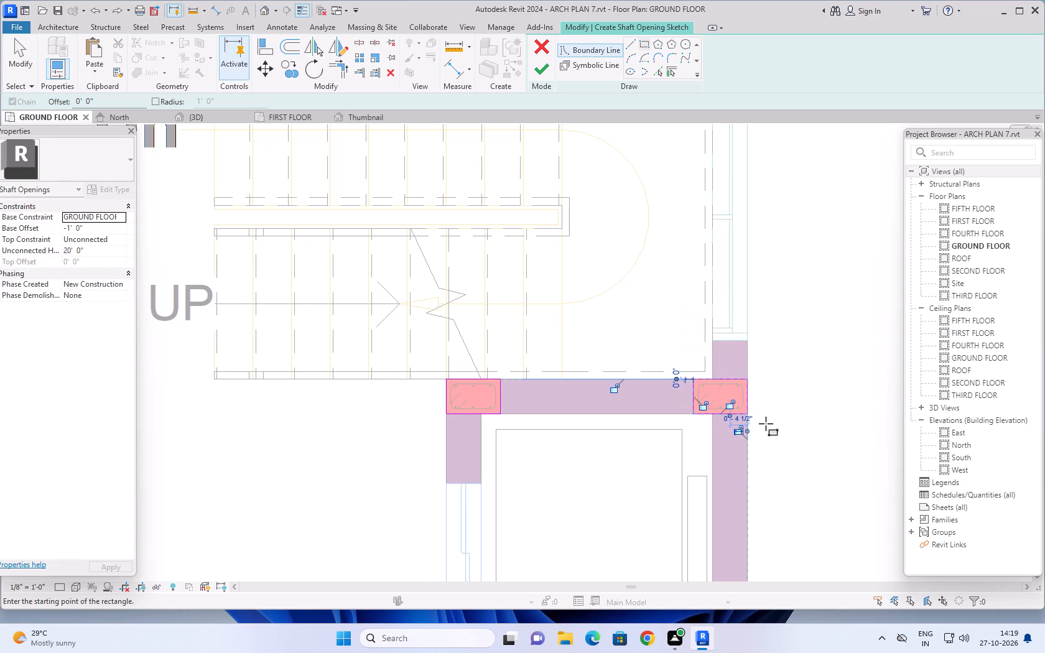
pyautogui.scroll(-7, 772, 427)
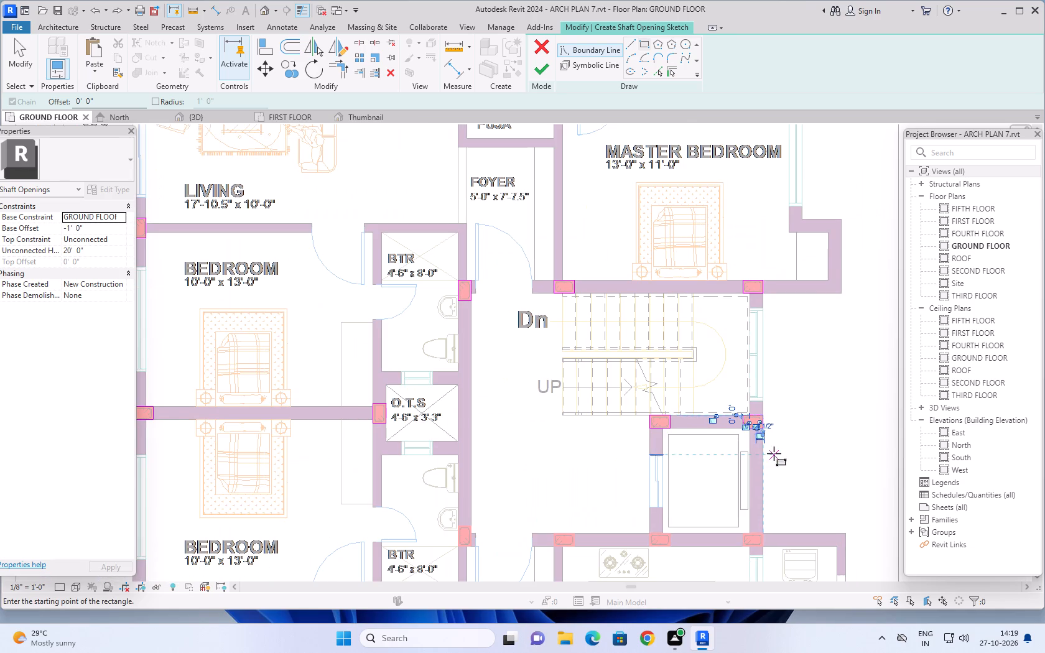
pyautogui.moveTo(777, 465); pyautogui.dragTo(665, 350, button='middle')
pyautogui.scroll(3, 625, 416)
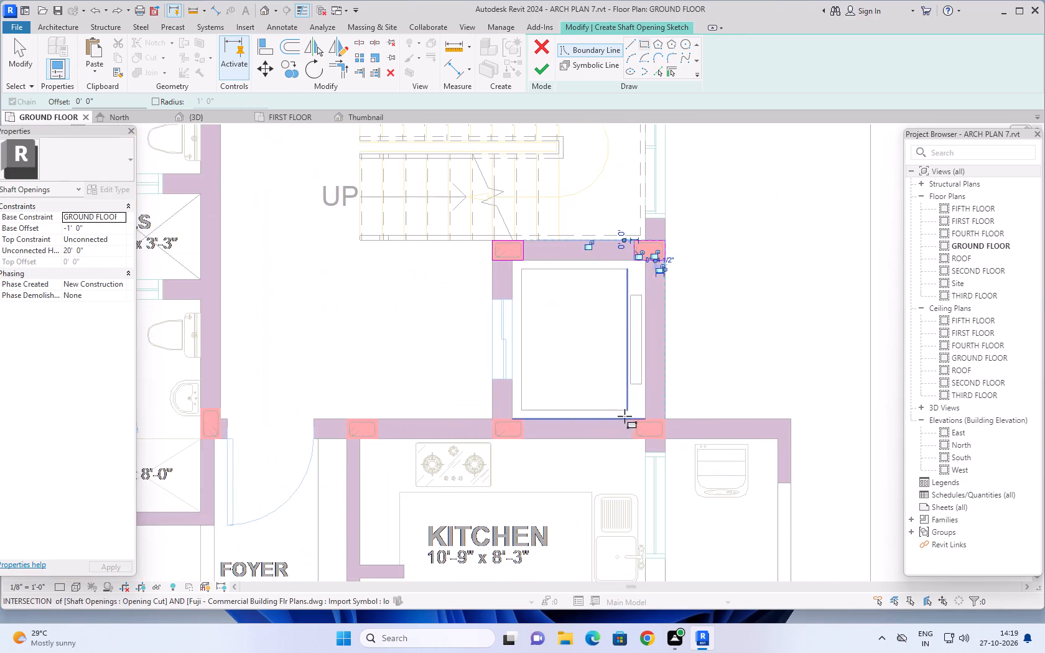
pyautogui.scroll(6, 636, 432)
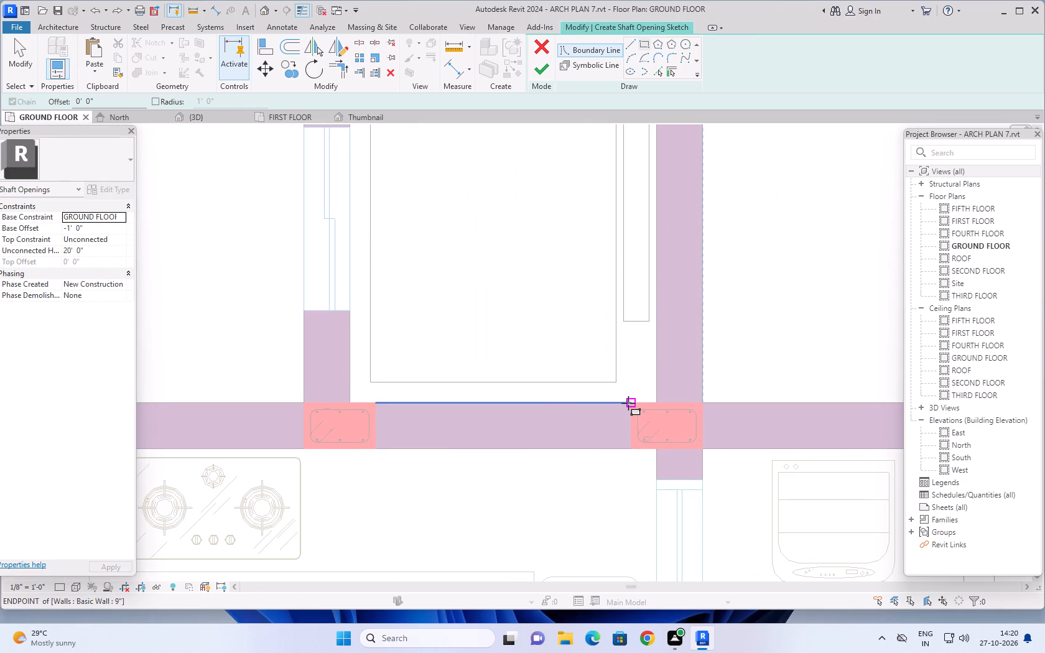
pyautogui.click(628, 402)
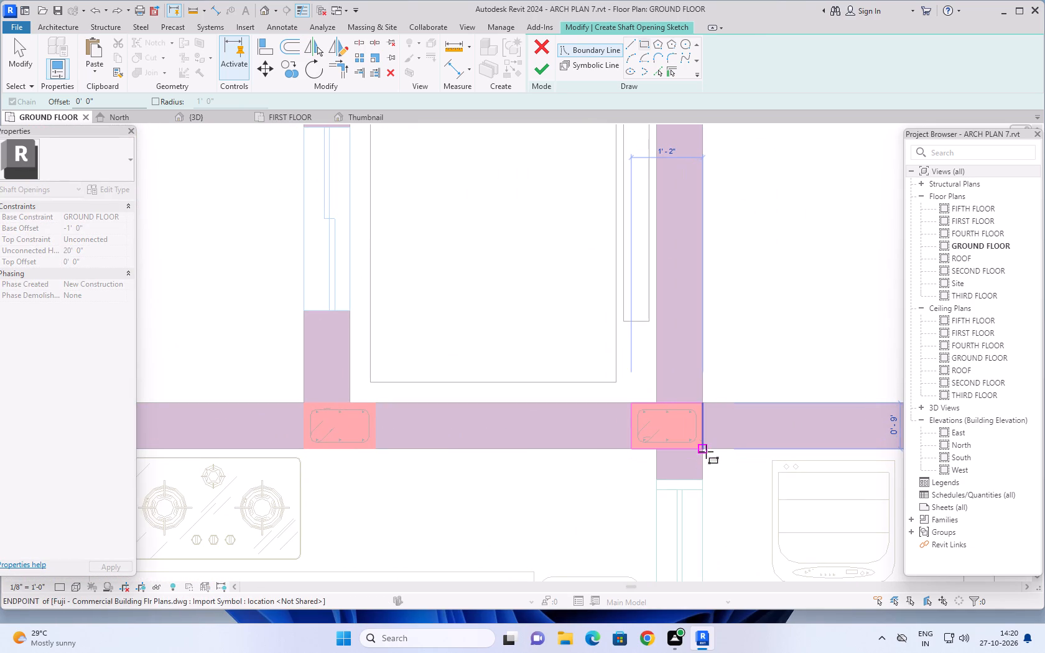
pyautogui.click(702, 449)
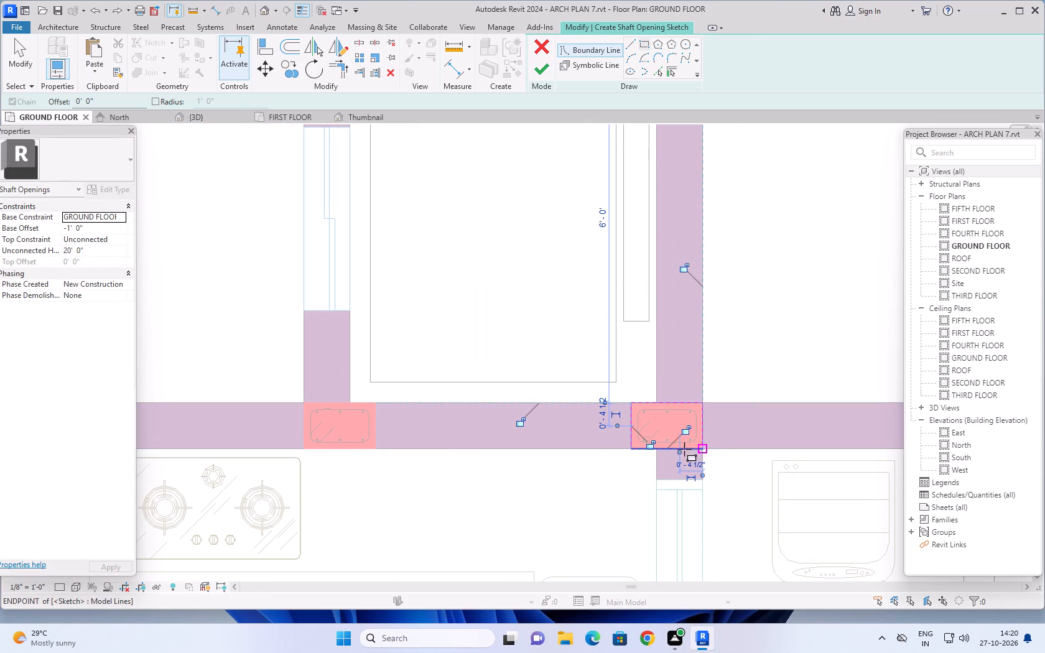
# Draw a 1'-2" x 9" shaft boundary around the column at the lift's inner corner, on the kitchen wall.
pyautogui.scroll(-2, 466, 480)
pyautogui.moveTo(465, 491); pyautogui.dragTo(483, 474, button='middle')
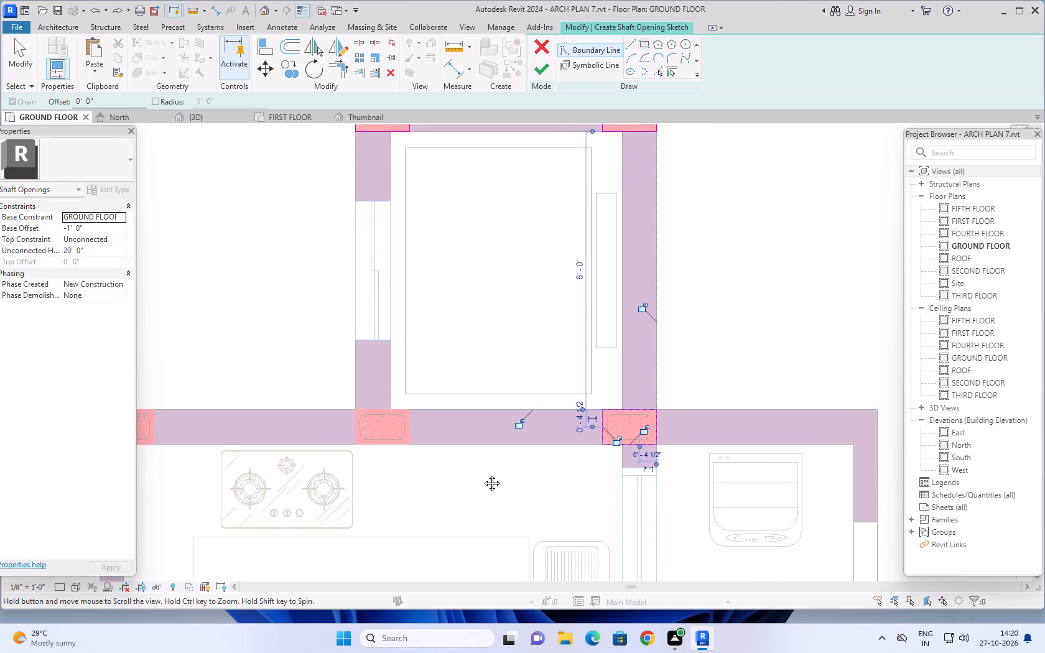
pyautogui.moveTo(483, 474); pyautogui.dragTo(526, 461, button='middle')
pyautogui.scroll(4, 412, 406)
pyautogui.click(401, 386)
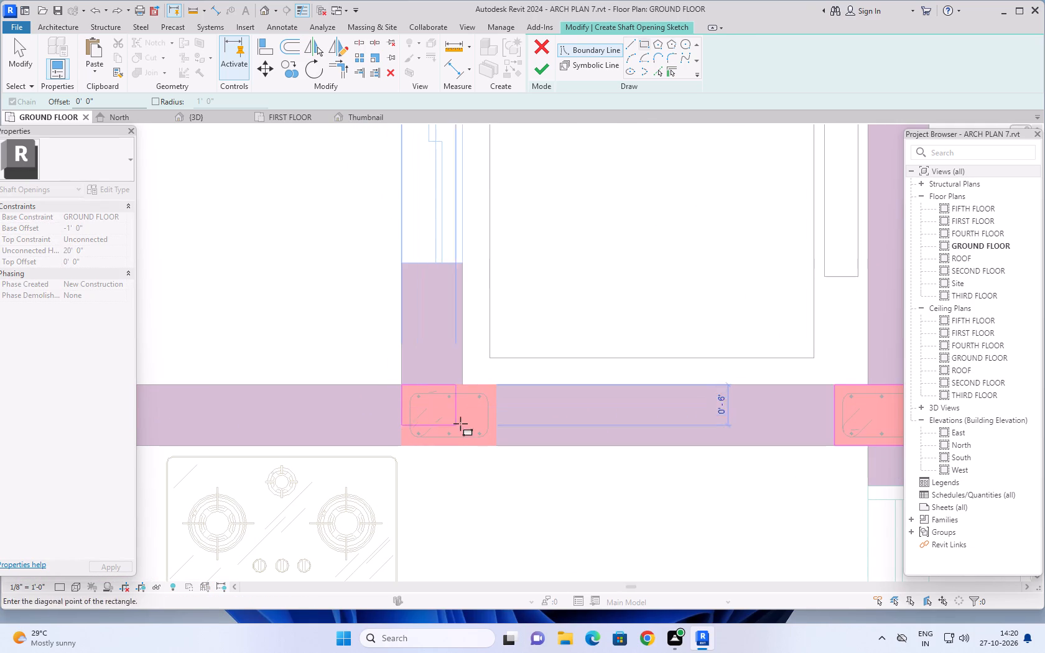
pyautogui.click(497, 444)
# Add a 1'-2" x 9" shaft boundary around the column where the 10'-9" x 8'-3" kitchen's wall meets the foyer.
pyautogui.scroll(-10, 483, 487)
pyautogui.moveTo(491, 499); pyautogui.dragTo(621, 466, button='middle')
pyautogui.scroll(3, 475, 430)
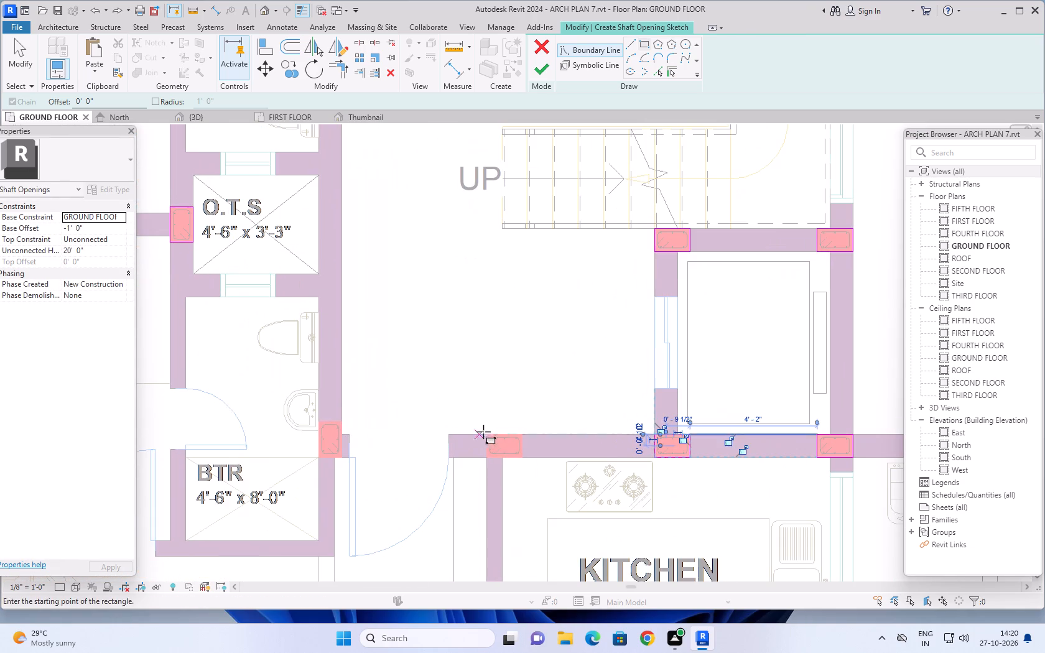
pyautogui.scroll(2, 493, 437)
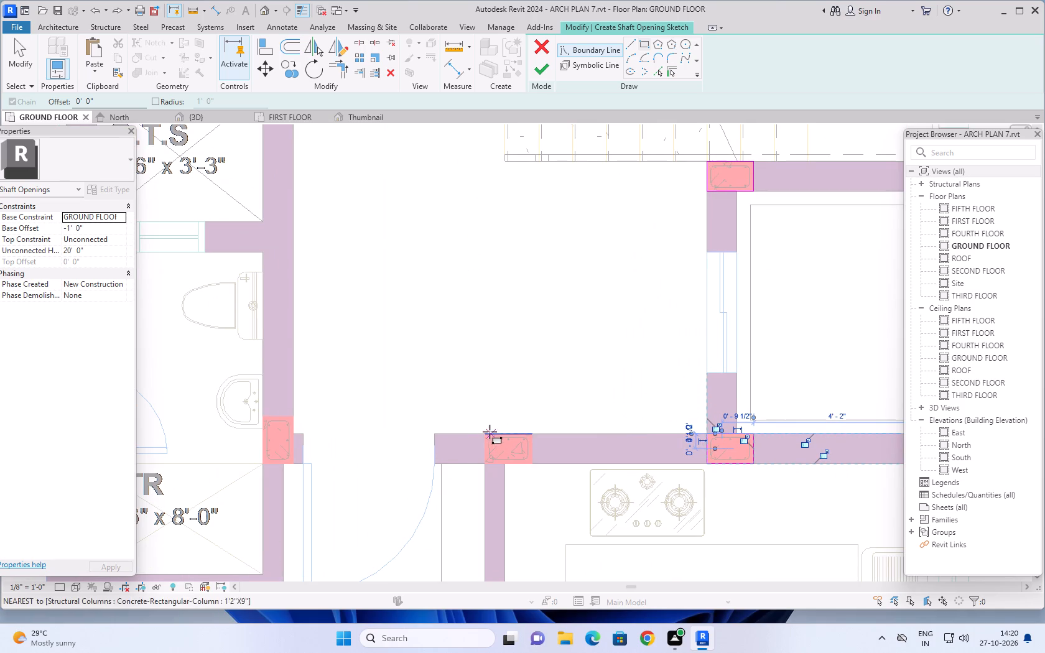
pyautogui.click(486, 436)
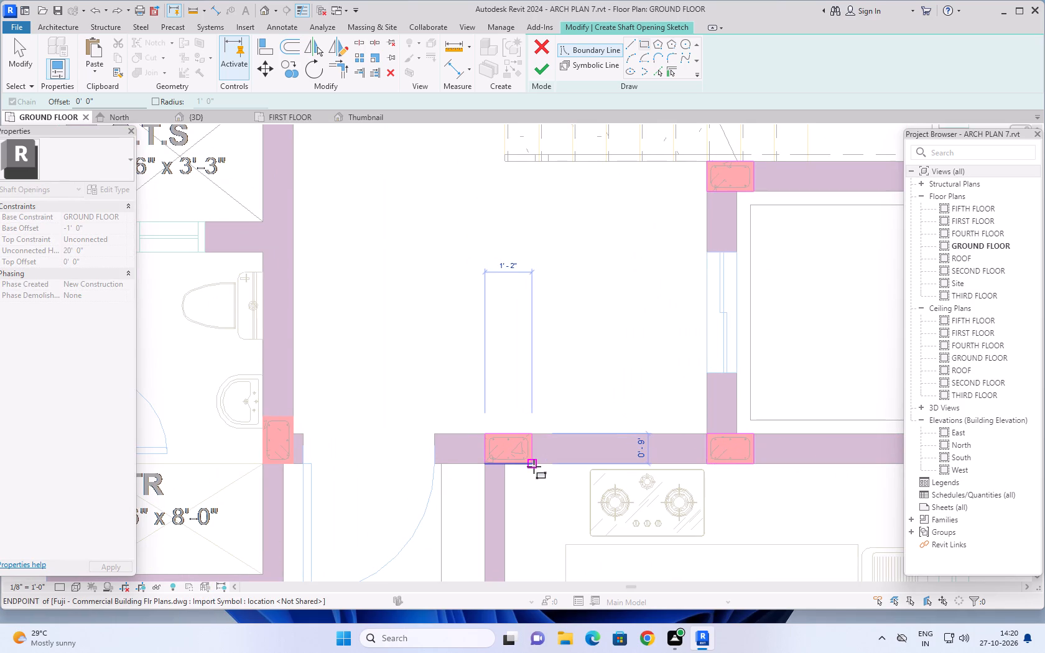
pyautogui.click(532, 464)
# Add a 9" x 1'-2" upright shaft boundary around the column between the 4'-6" x 8'-0" BTR and the southern foyer's entrance door.
pyautogui.scroll(-3, 463, 403)
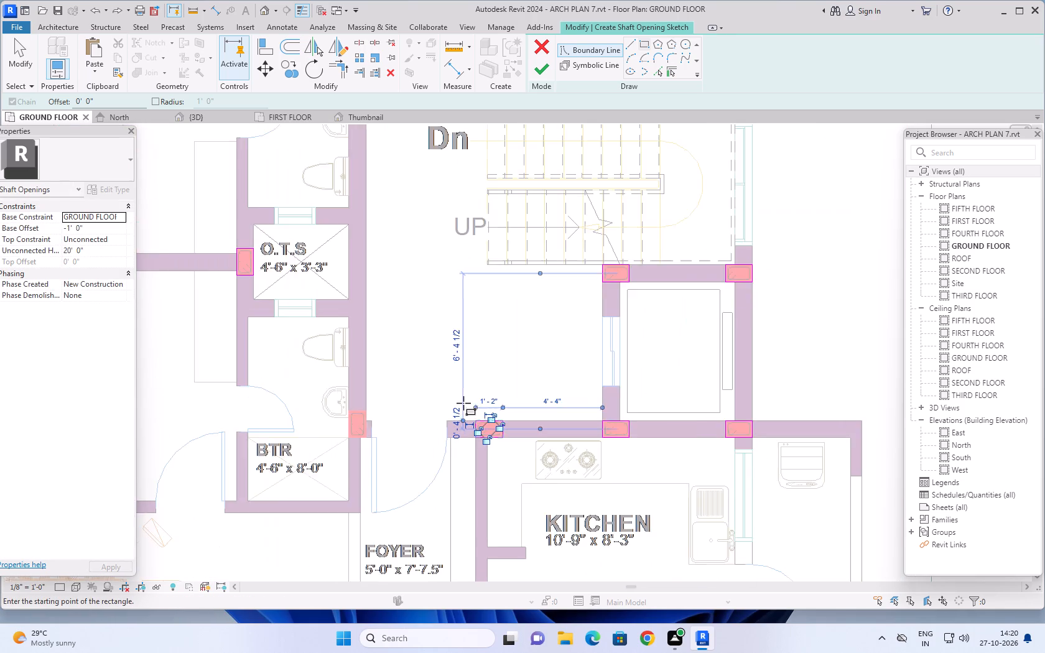
pyautogui.scroll(-7, 463, 403)
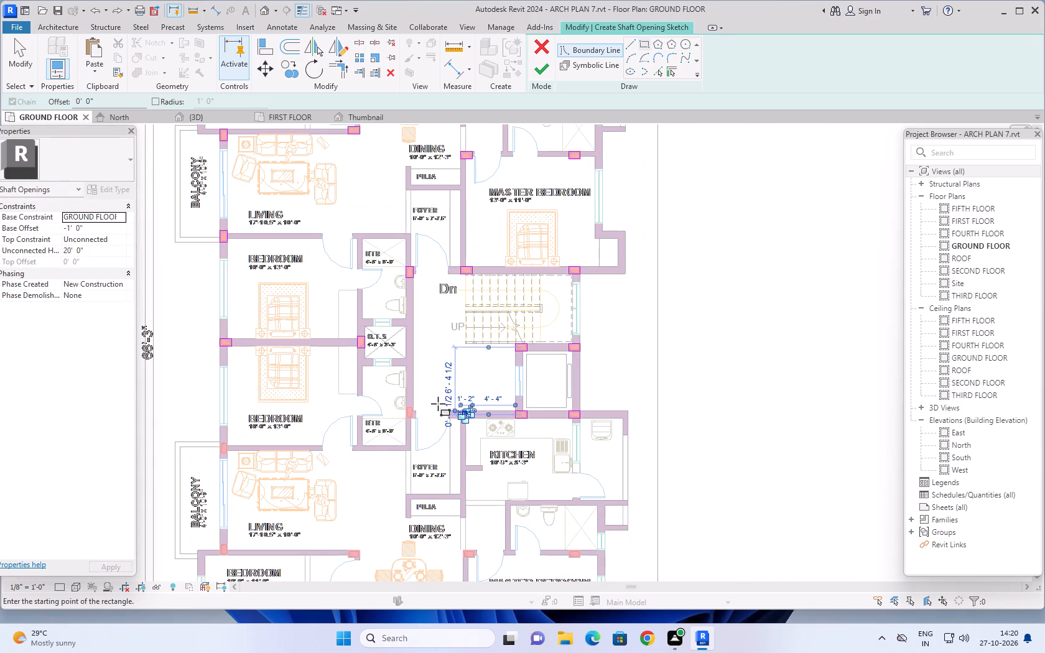
pyautogui.scroll(5, 403, 405)
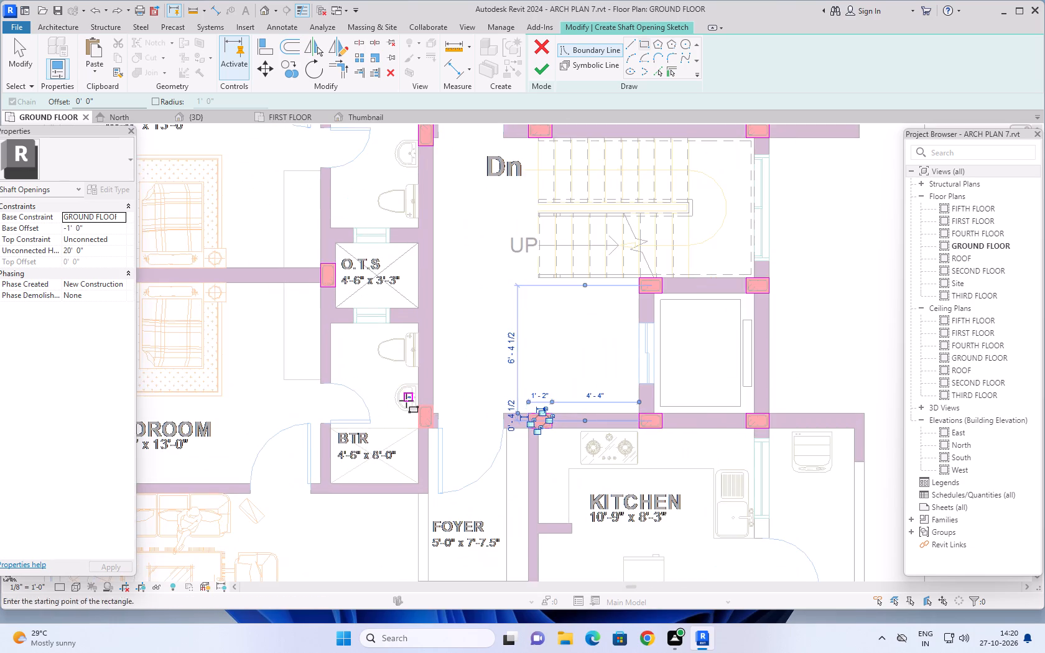
pyautogui.scroll(9, 406, 401)
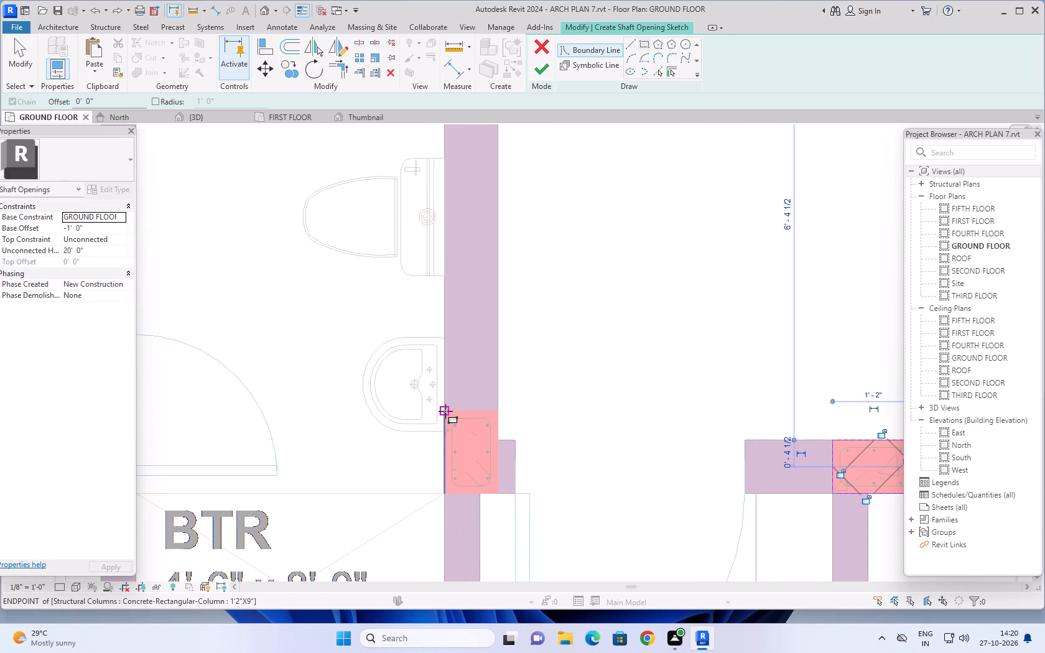
pyautogui.click(445, 411)
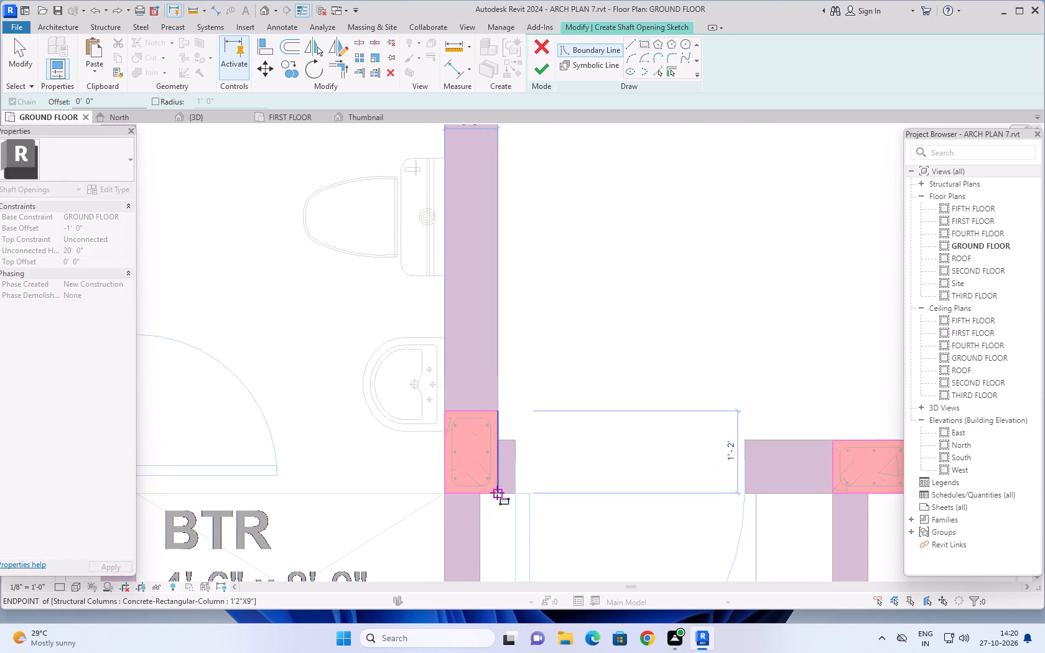
pyautogui.click(497, 493)
# Draw a 9" x 1'-2" upright shaft boundary around the outer-wall column between the southern 10'-0" x 13'-0" bedroom and the living room.
pyautogui.scroll(-8, 360, 429)
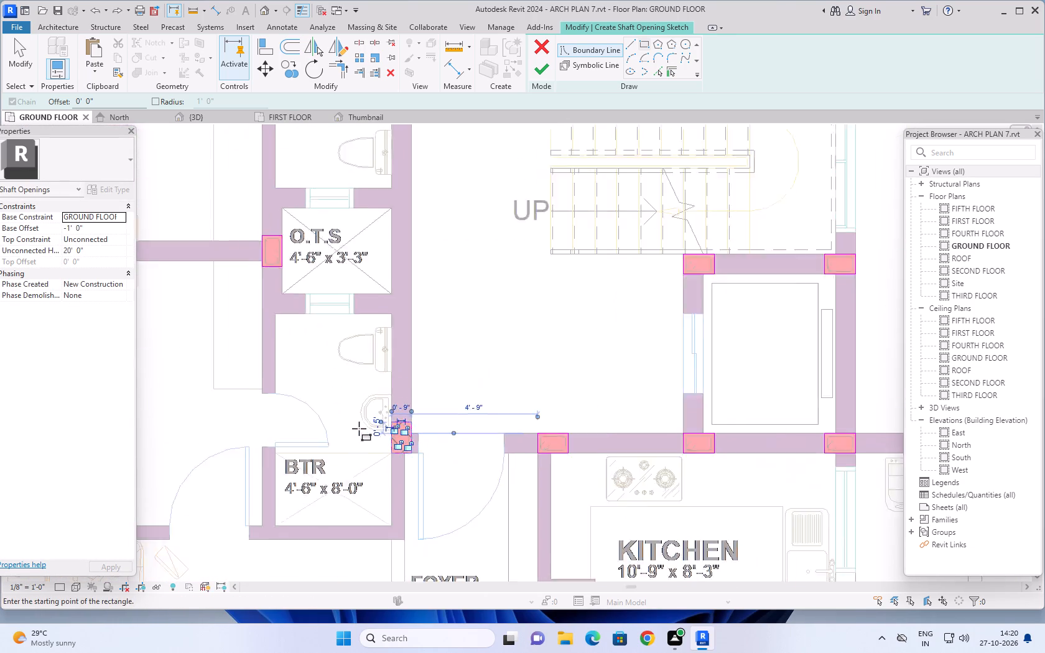
pyautogui.scroll(-4, 359, 428)
pyautogui.moveTo(354, 437); pyautogui.dragTo(627, 386, button='middle')
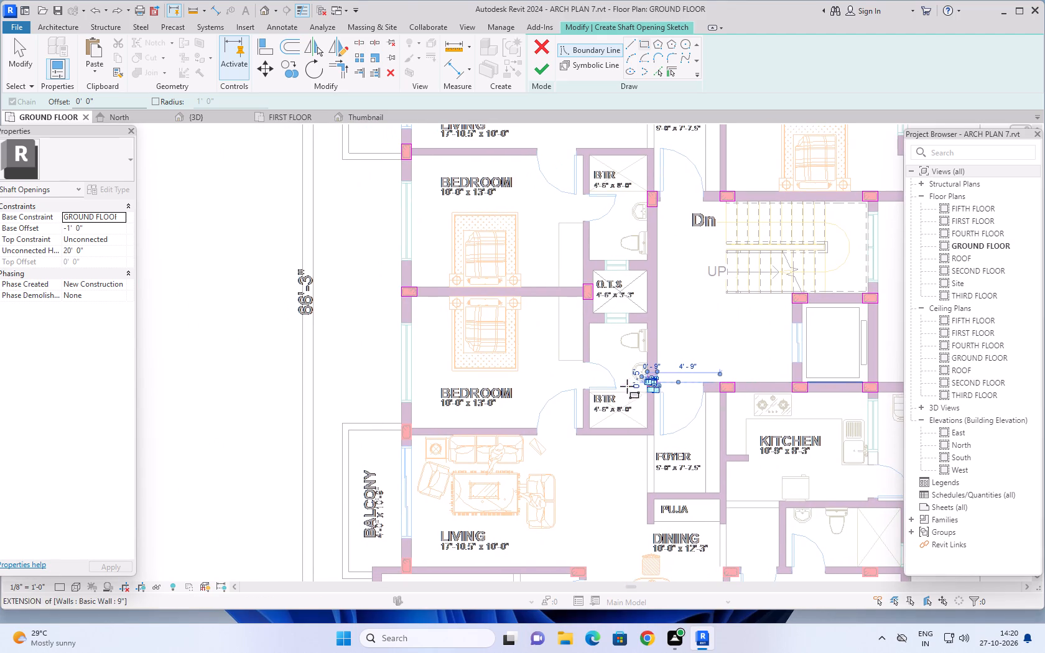
pyautogui.scroll(12, 405, 420)
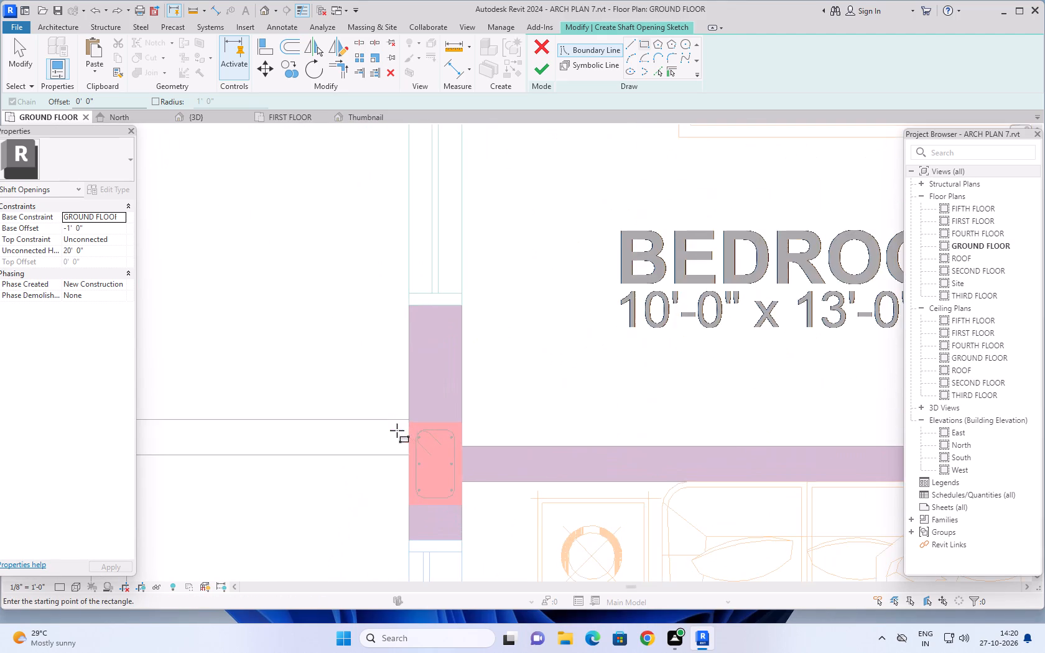
pyautogui.scroll(3, 397, 430)
pyautogui.click(417, 420)
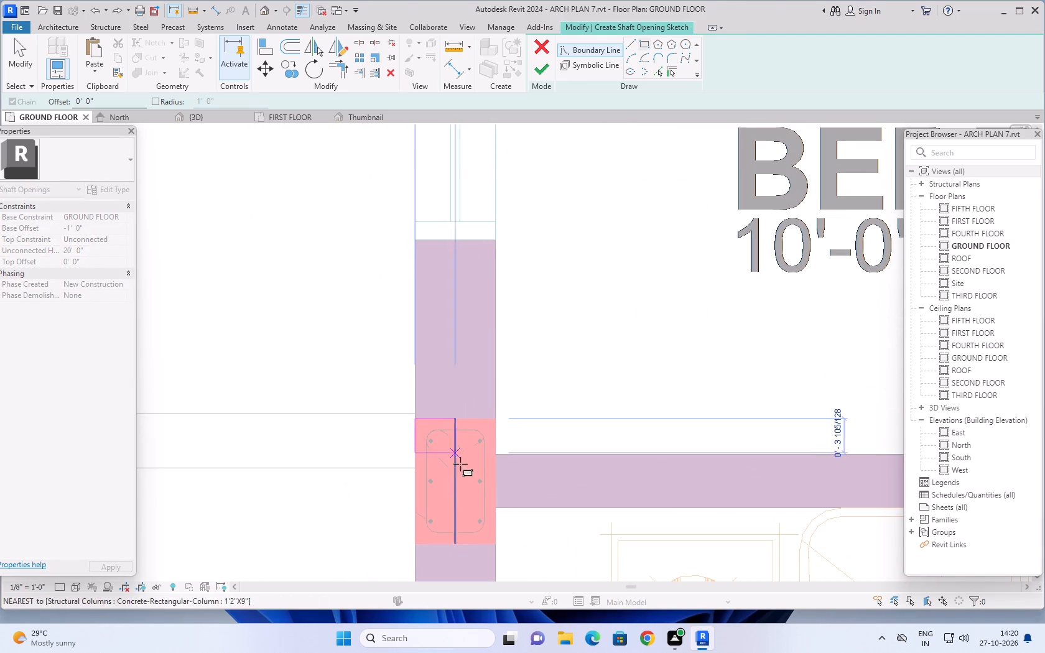
pyautogui.click(495, 542)
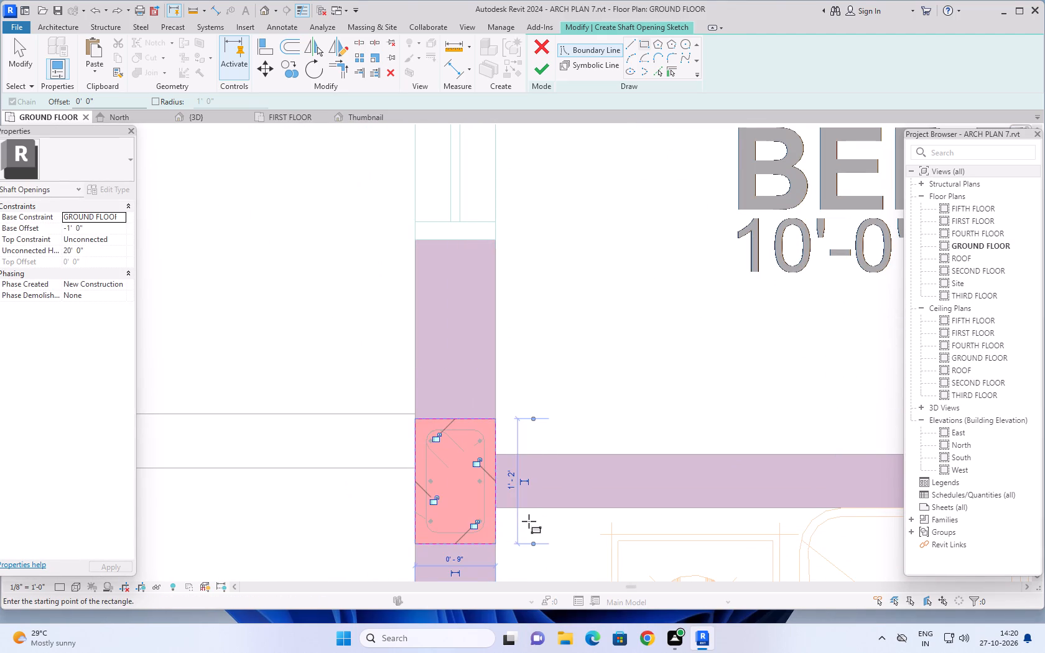
# Draw a 9" x 1'-2" upright shaft boundary around the outer-wall column between the southern living room and the 10'-0" x 11'-0" bedroom.
pyautogui.scroll(-17, 530, 521)
pyautogui.moveTo(565, 479); pyautogui.dragTo(554, 474, button='middle')
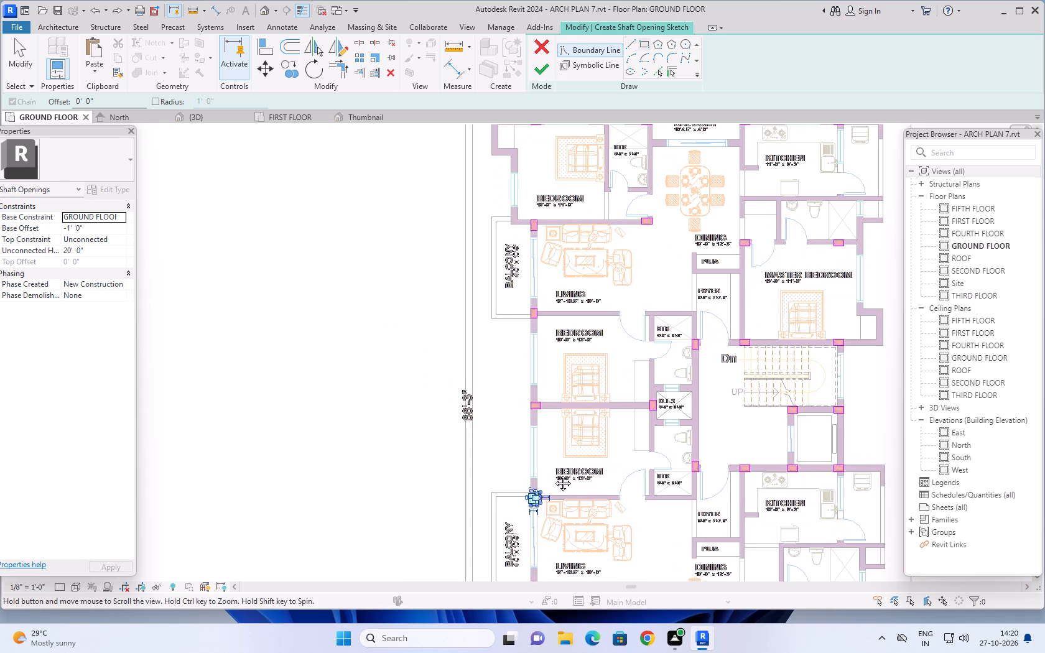
pyautogui.moveTo(554, 474); pyautogui.dragTo(384, 338, button='middle')
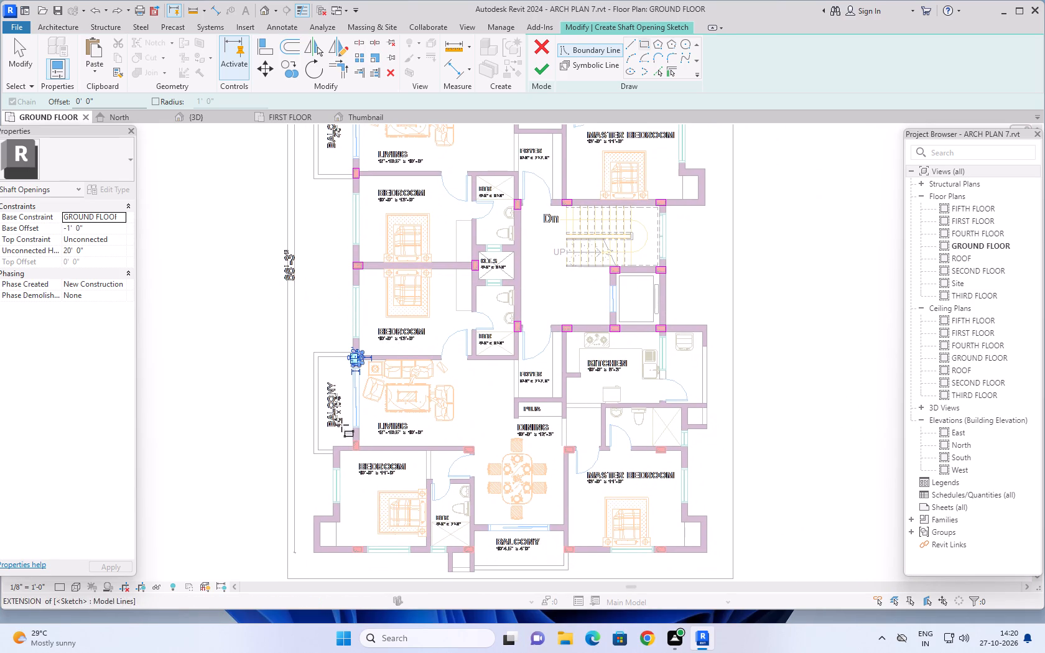
pyautogui.scroll(17, 359, 443)
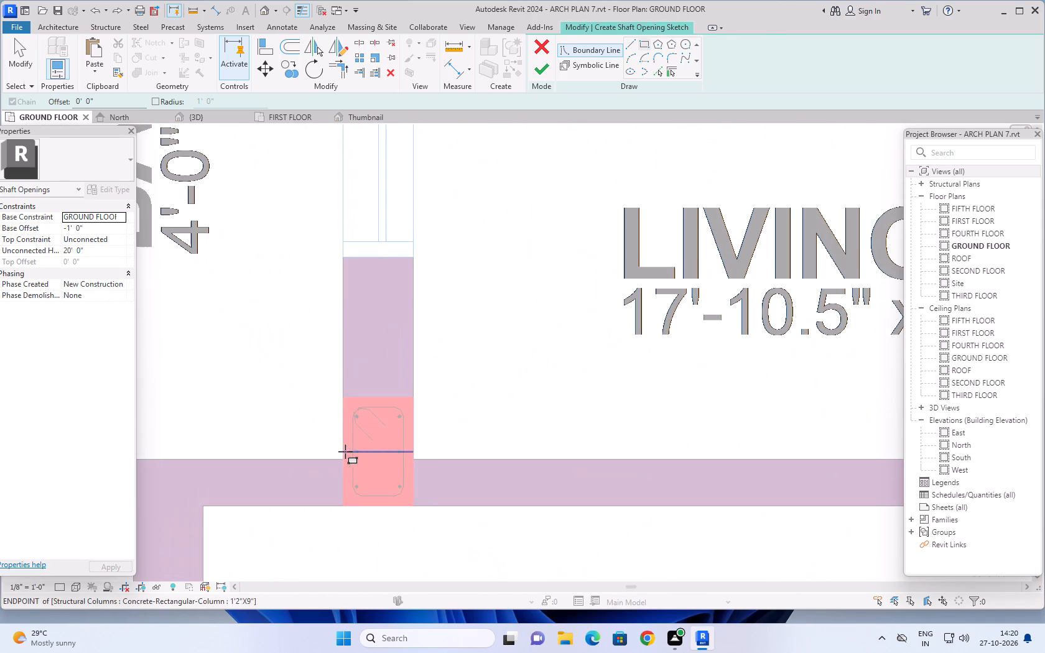
pyautogui.click(343, 399)
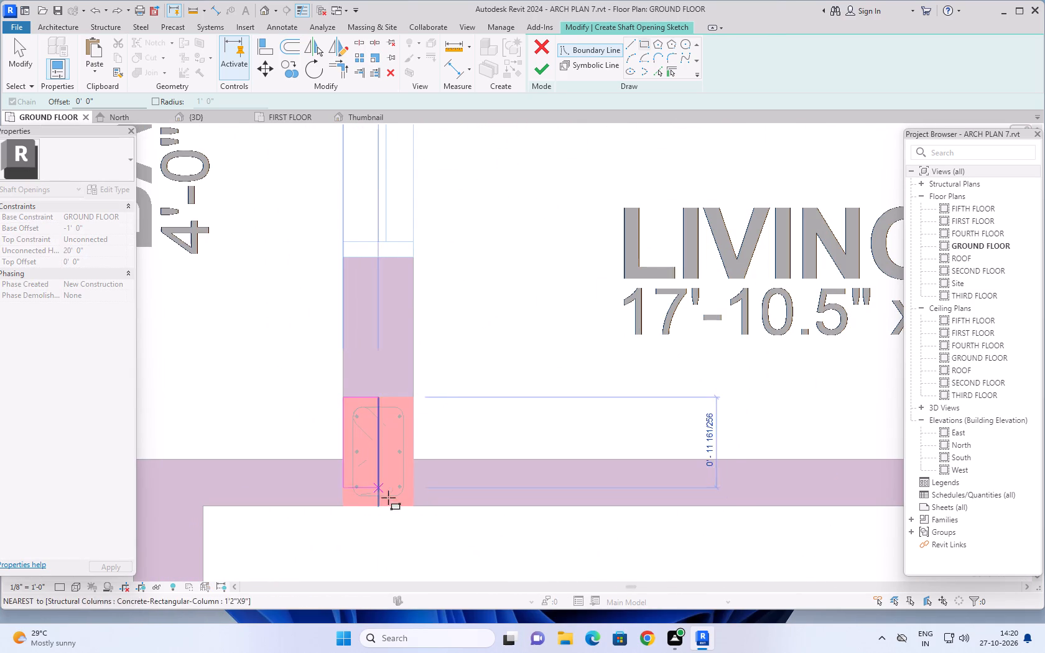
pyautogui.click(412, 505)
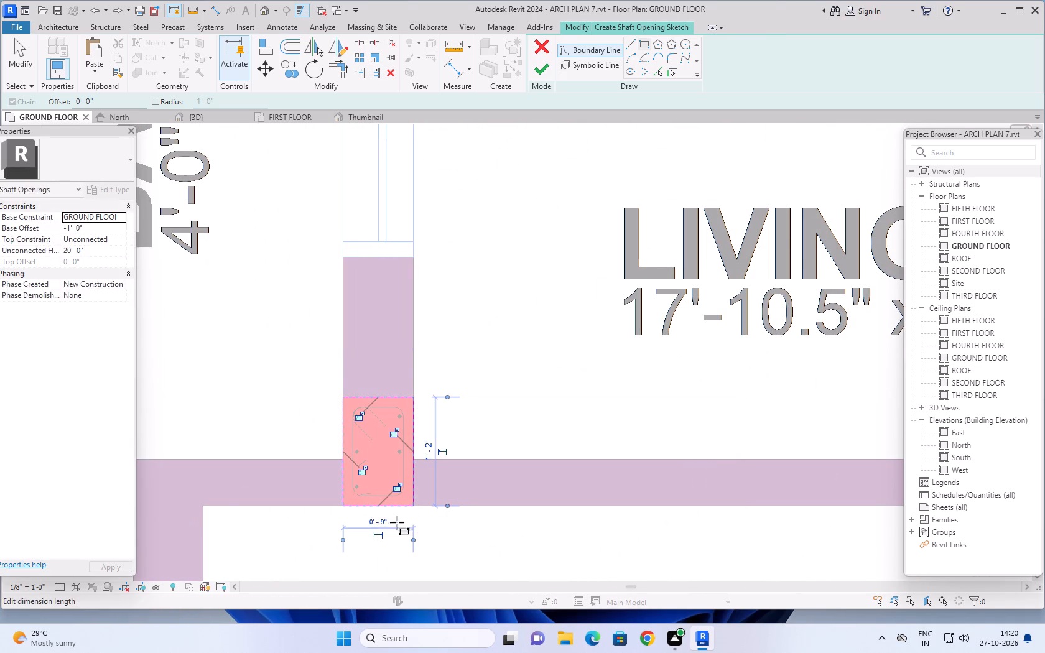
# Draw a 1'-2" x 9" shaft boundary around the column at the dining end of the wall between the southern living room and 10'-0" x 11'-0" bedroom.
pyautogui.scroll(-9, 398, 523)
pyautogui.scroll(-4, 454, 534)
pyautogui.moveTo(476, 540); pyautogui.dragTo(473, 540, button='middle')
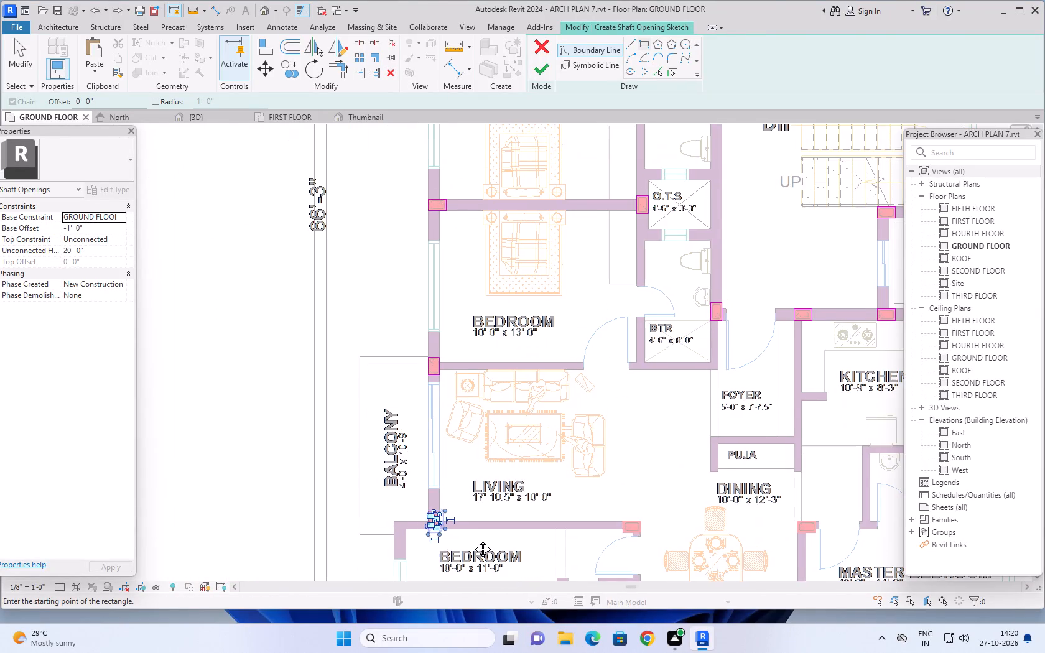
pyautogui.moveTo(473, 540); pyautogui.dragTo(255, 444, button='middle')
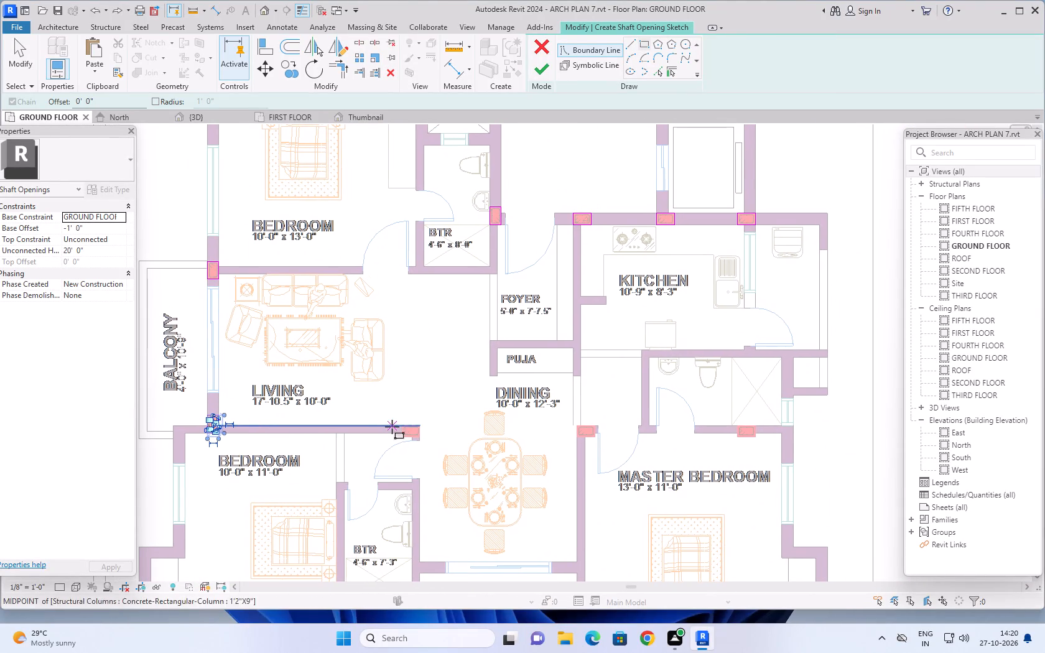
pyautogui.scroll(2, 396, 430)
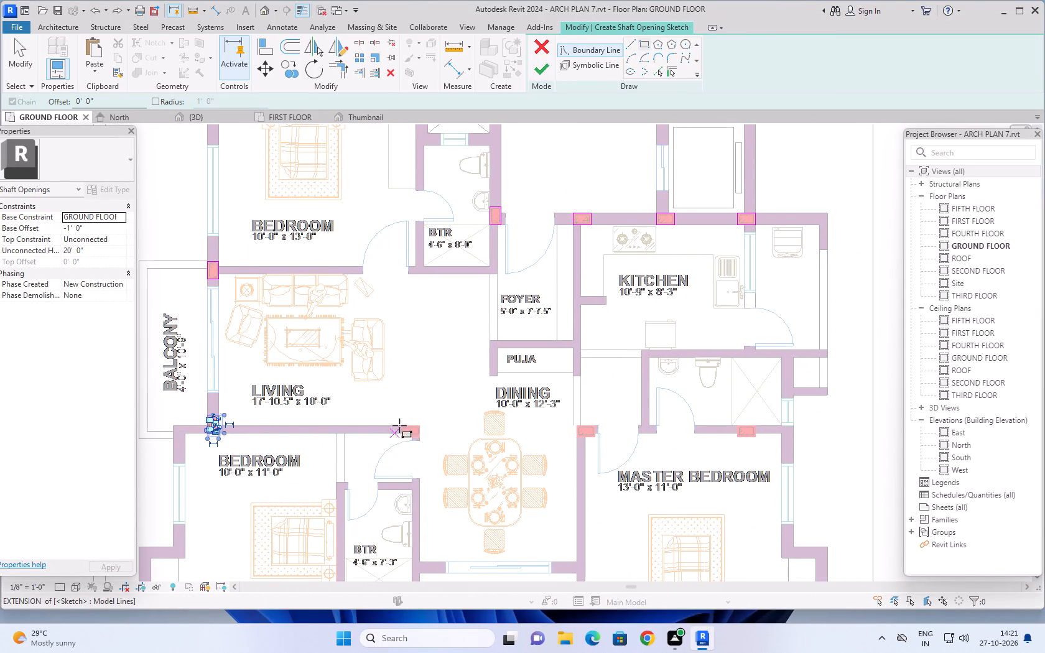
pyautogui.scroll(8, 399, 425)
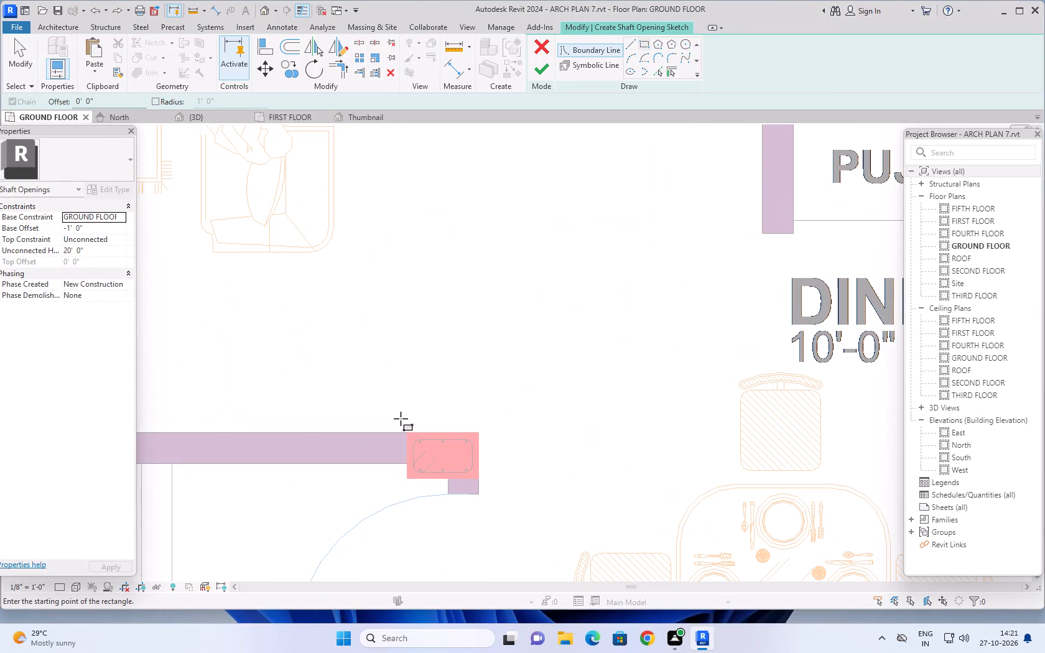
pyautogui.scroll(4, 405, 440)
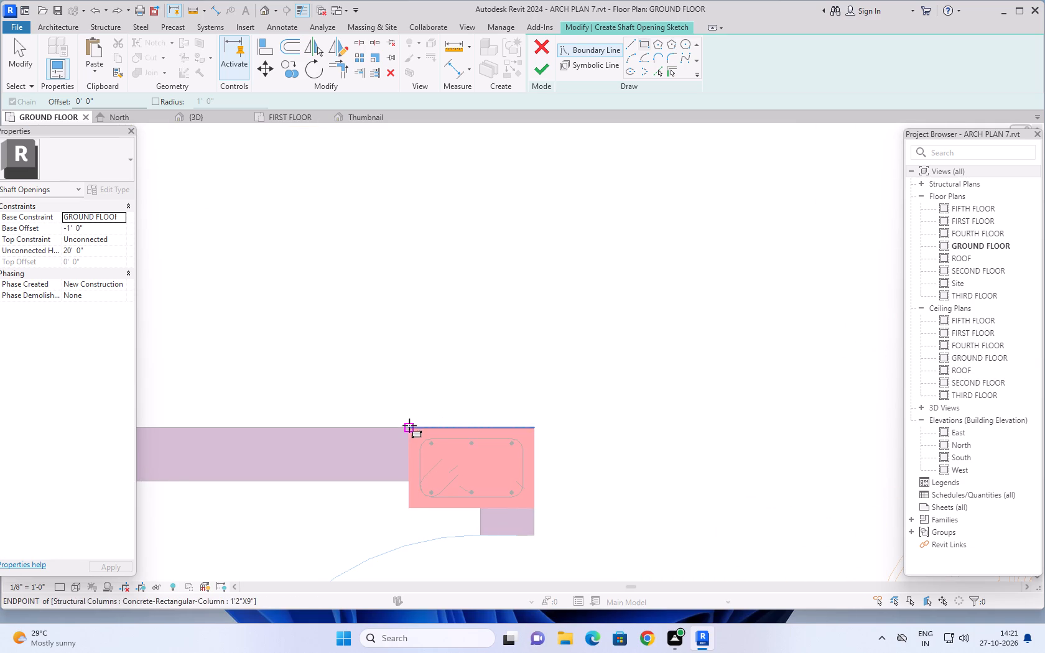
pyautogui.click(407, 430)
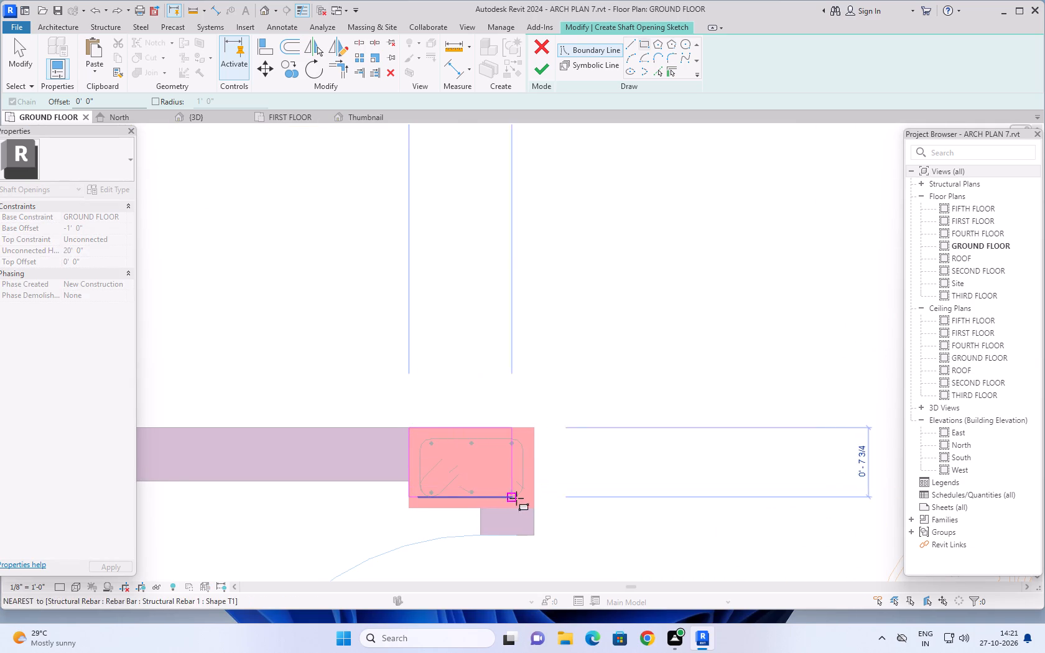
pyautogui.click(534, 509)
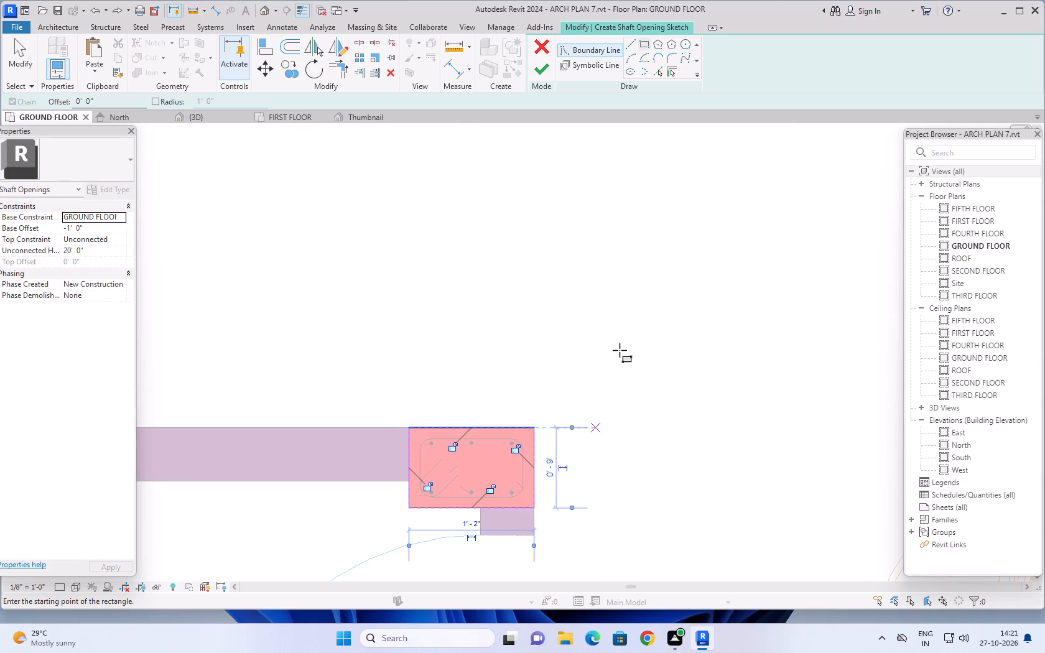
# Add a 1'-2" x 9" shaft boundary around the column between the southern dining area and the master bedroom's entrance door.
pyautogui.scroll(-2, 620, 348)
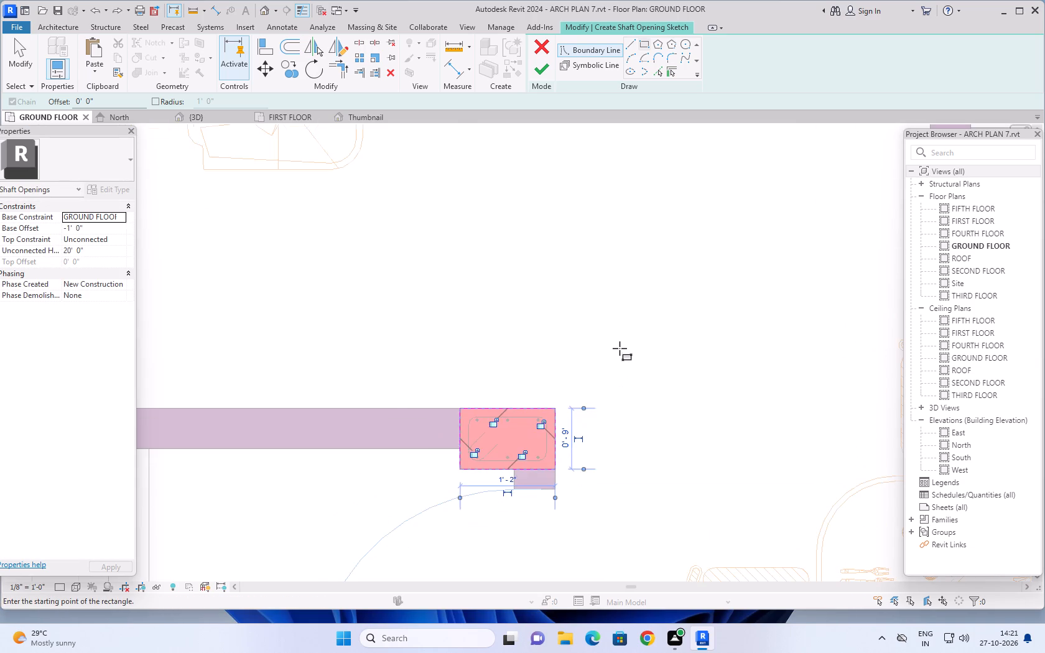
pyautogui.scroll(-8, 620, 348)
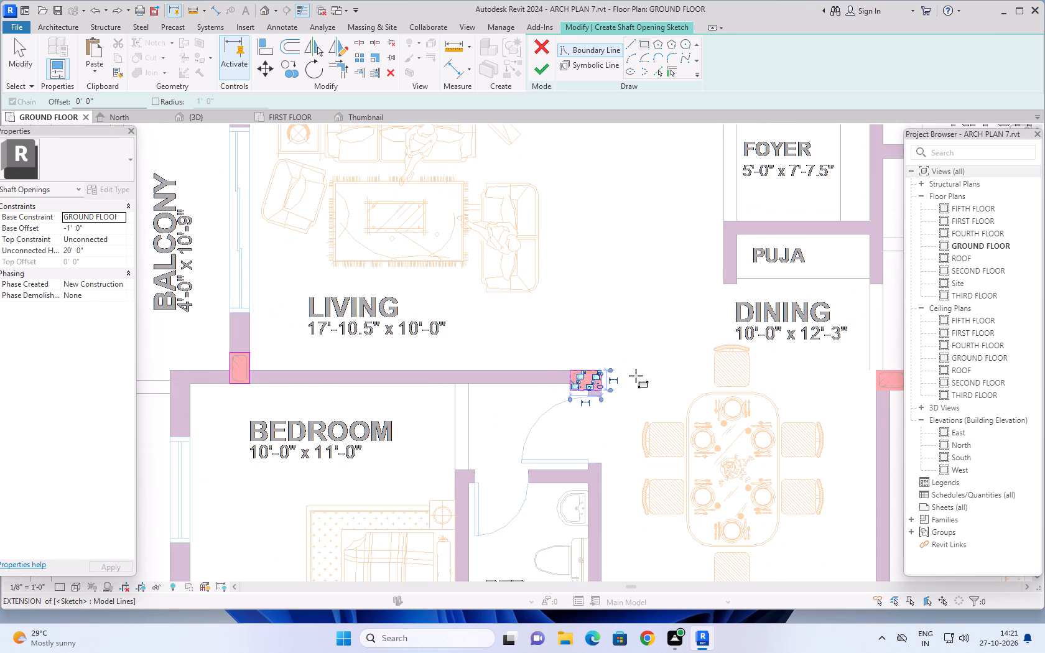
pyautogui.scroll(-4, 636, 379)
pyautogui.moveTo(644, 407); pyautogui.dragTo(599, 409, button='middle')
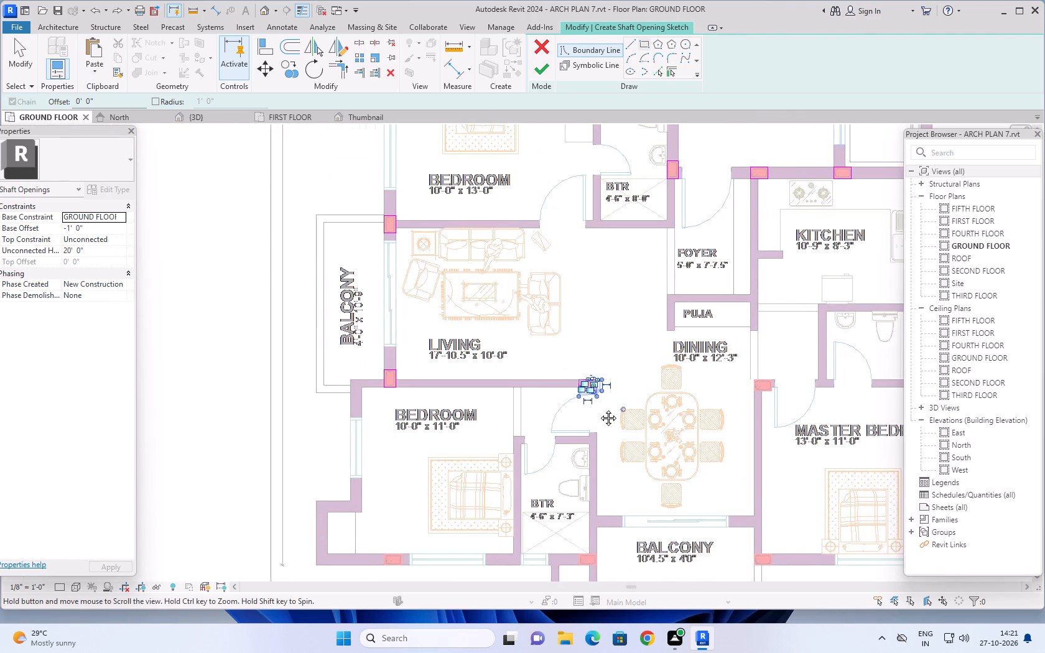
pyautogui.moveTo(599, 409); pyautogui.dragTo(358, 424, button='middle')
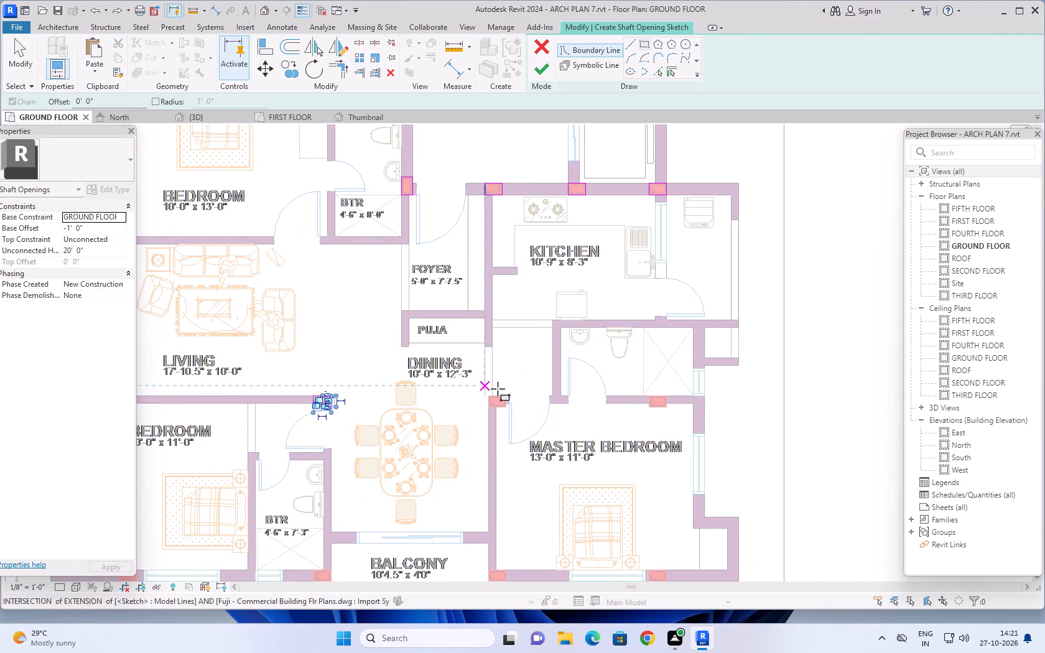
pyautogui.scroll(15, 496, 388)
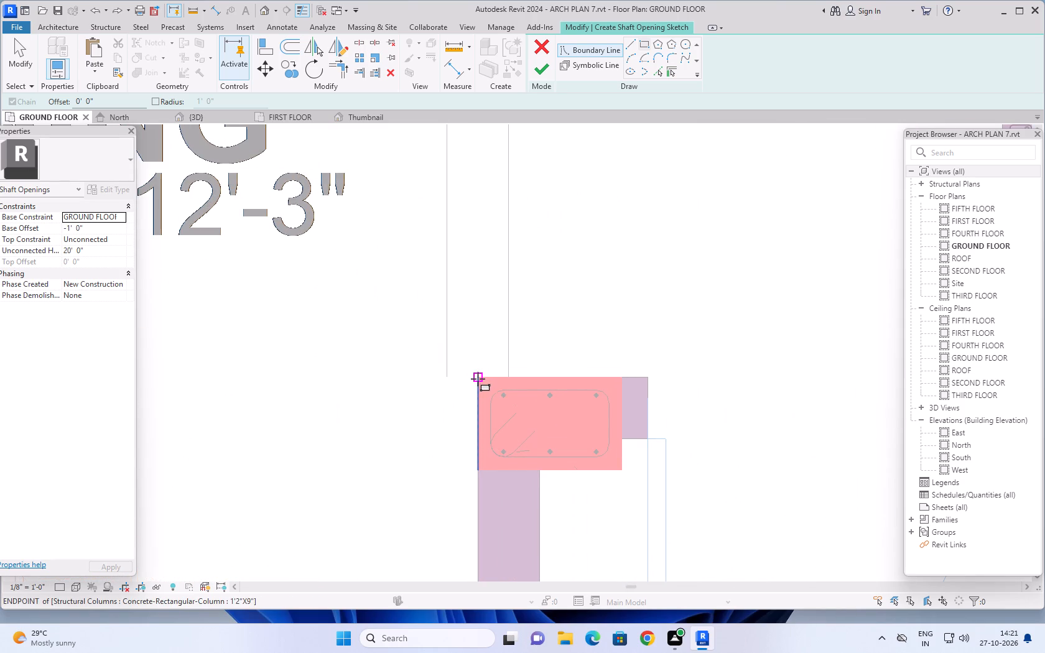
pyautogui.click(478, 379)
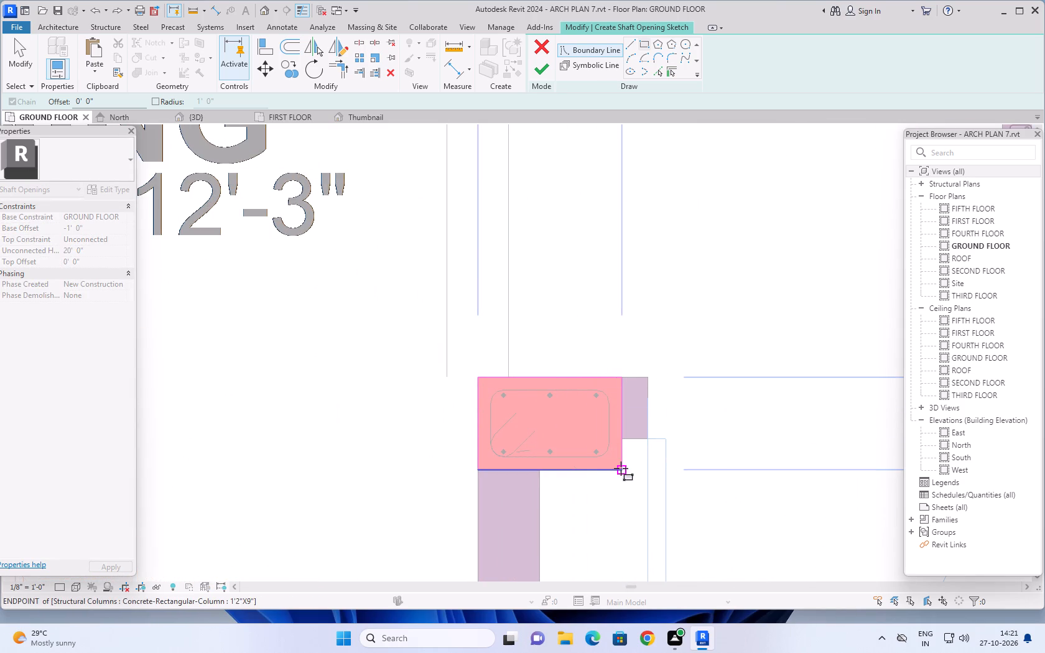
pyautogui.click(621, 468)
# Draw a 1'-2" x 9" shaft boundary around the column in the wall between the southern master bedroom and its bathroom.
pyautogui.scroll(-7, 633, 336)
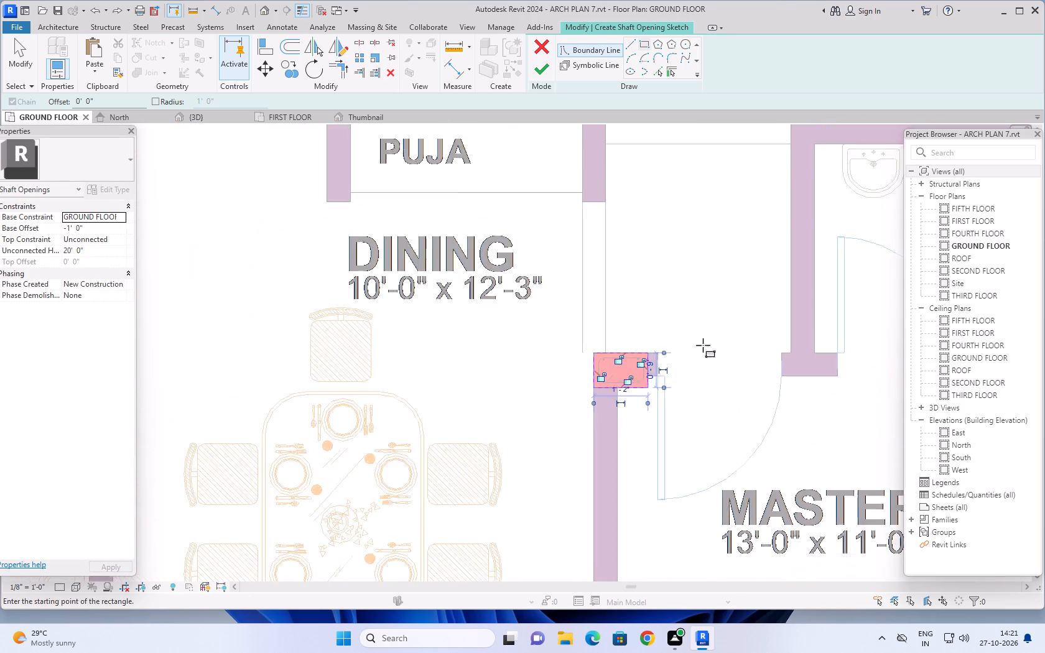
pyautogui.scroll(-8, 703, 345)
pyautogui.moveTo(768, 394); pyautogui.dragTo(519, 414, button='middle')
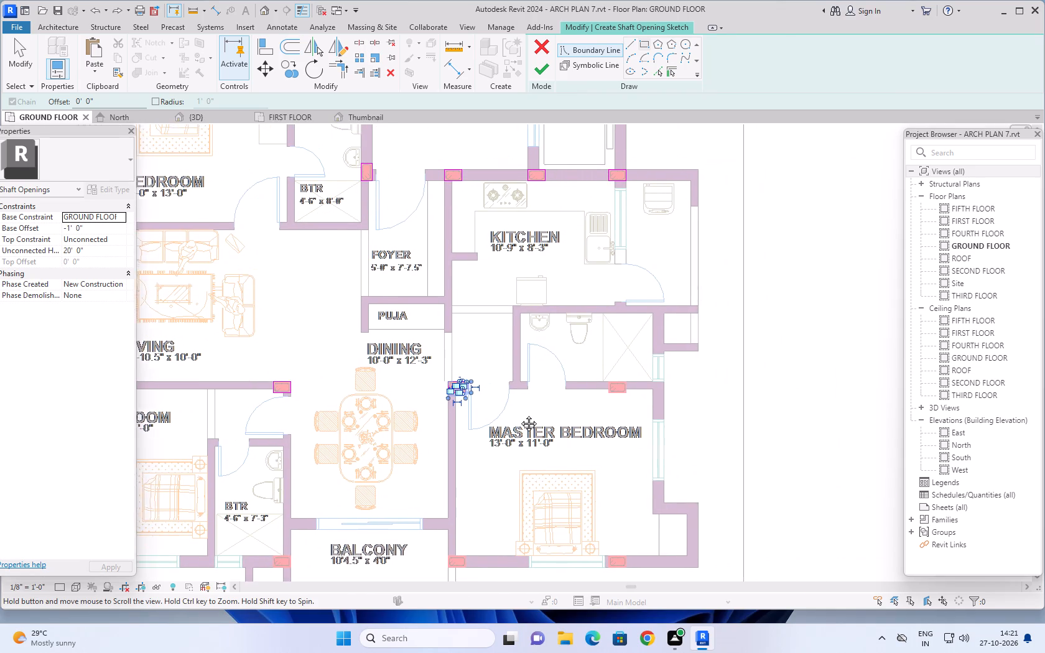
pyautogui.moveTo(519, 414); pyautogui.dragTo(517, 415, button='middle')
pyautogui.scroll(12, 586, 376)
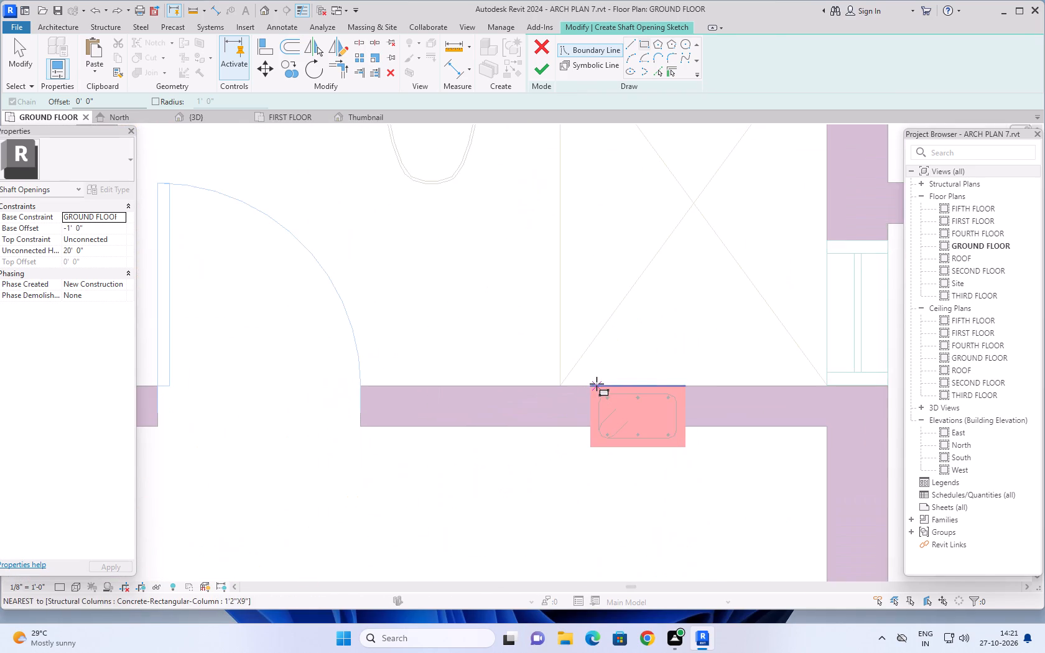
pyautogui.scroll(6, 597, 384)
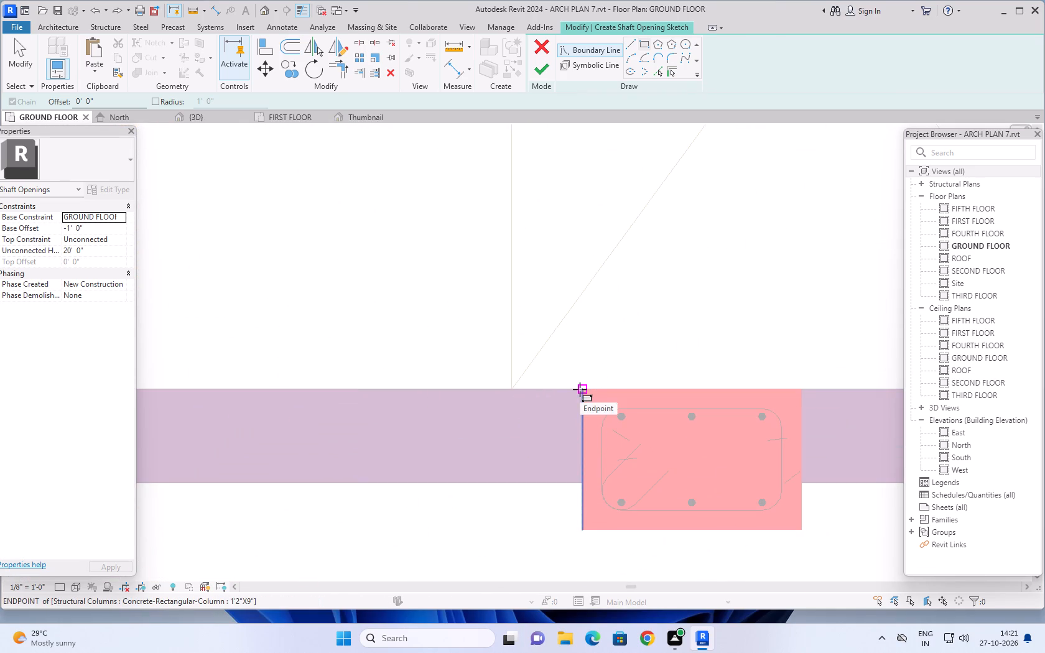
pyautogui.click(580, 389)
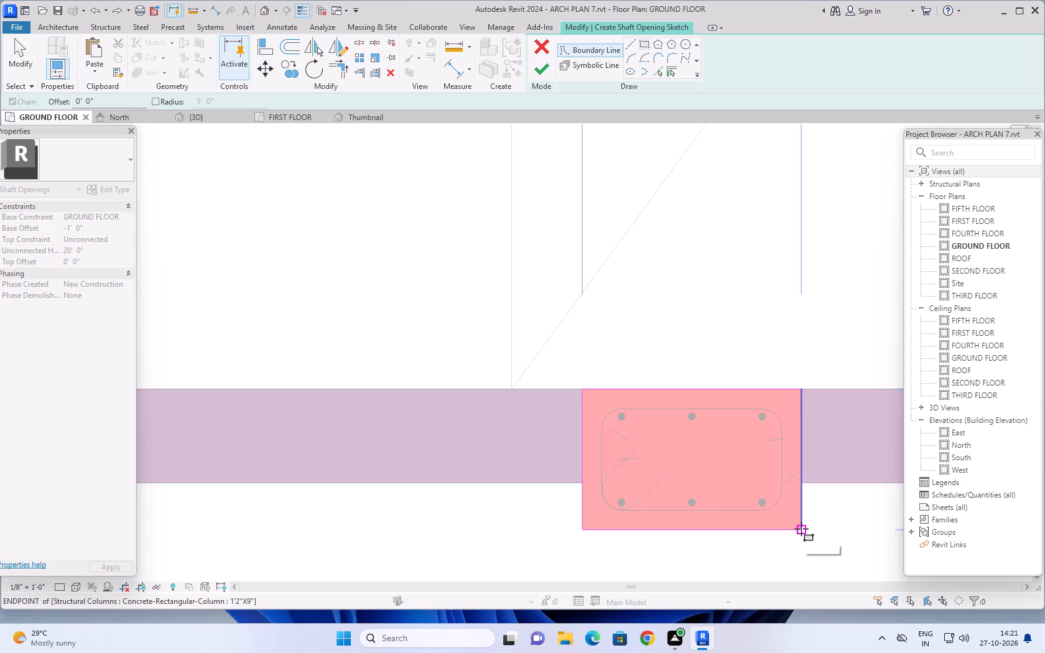
pyautogui.click(801, 529)
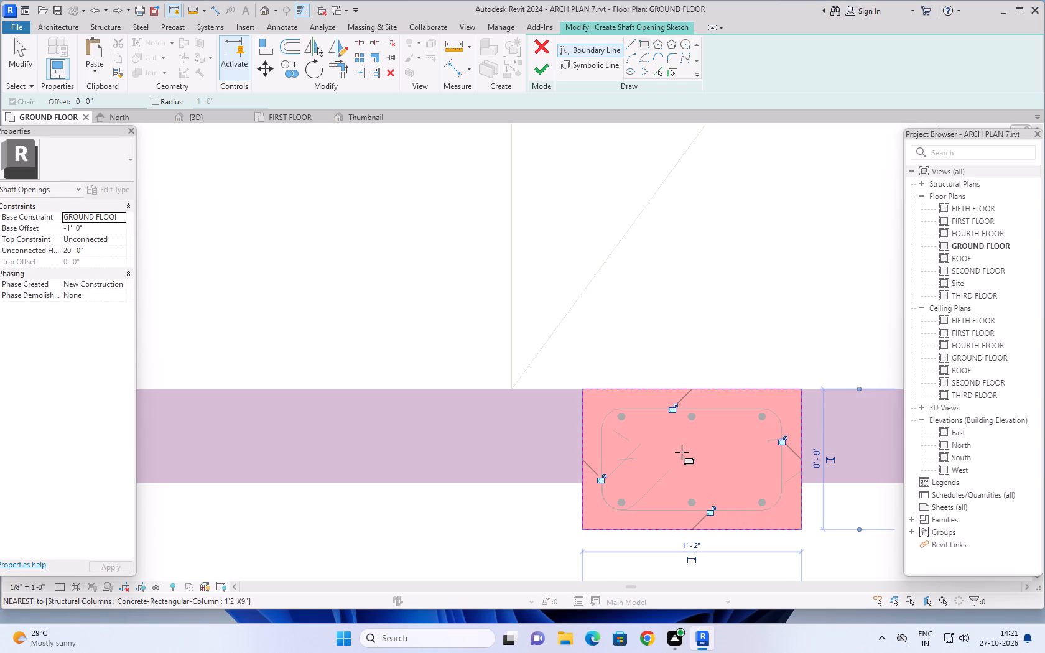
# Add a 1'-2" x 9" shaft boundary around the column in the south outer wall of the 10'-0" x 11'-0" bedroom, west of its window.
pyautogui.scroll(-13, 682, 452)
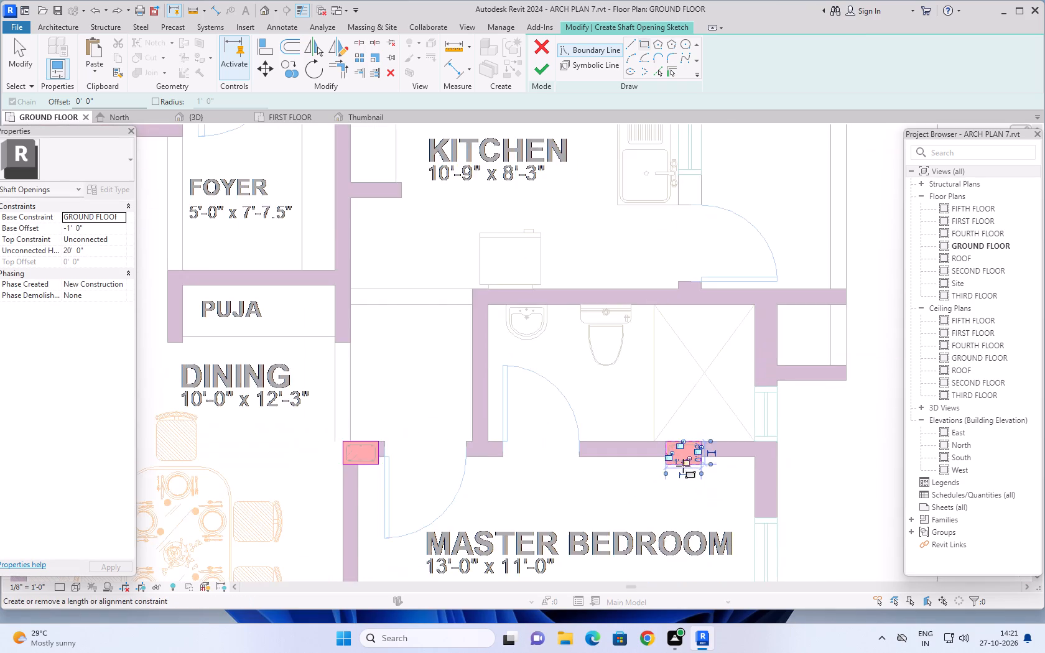
pyautogui.scroll(-11, 683, 468)
pyautogui.moveTo(647, 493); pyautogui.dragTo(643, 481, button='middle')
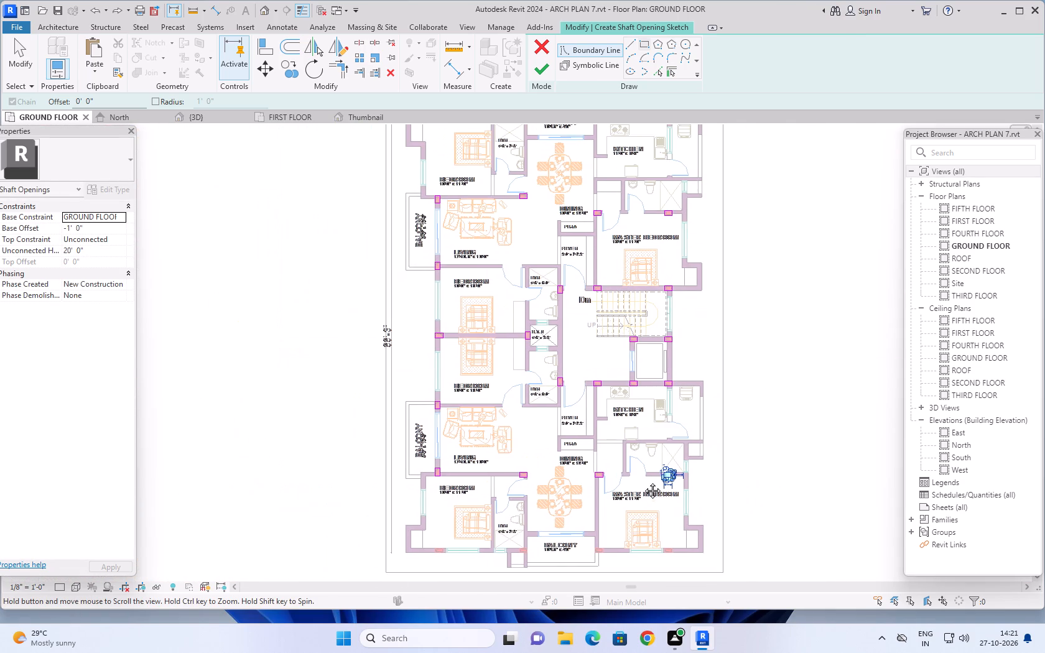
pyautogui.moveTo(643, 481); pyautogui.dragTo(675, 411, button='middle')
pyautogui.scroll(4, 460, 463)
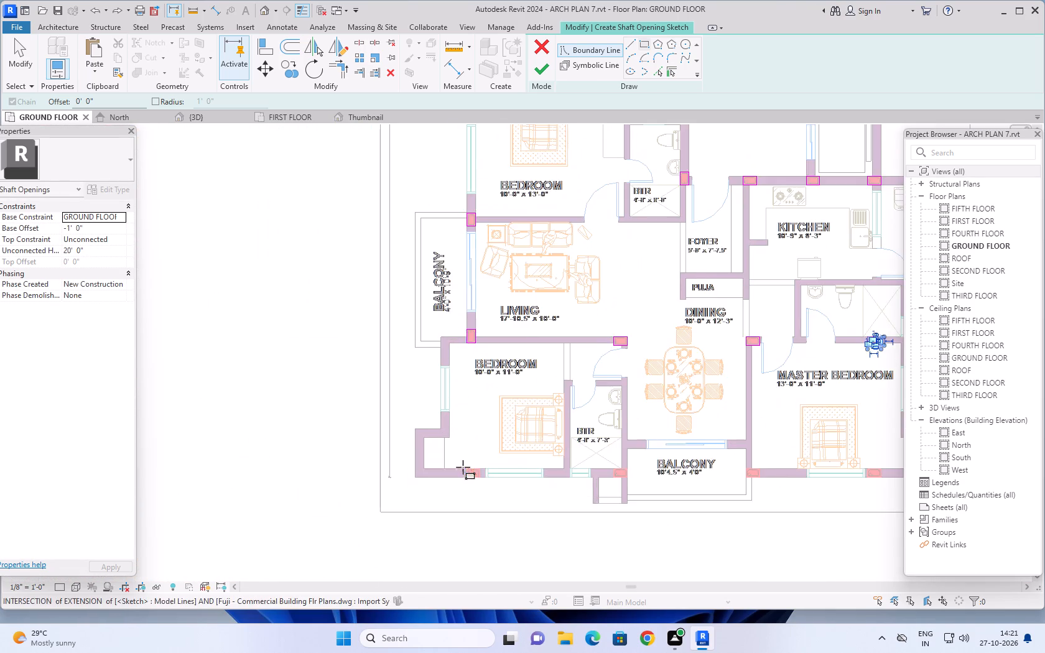
pyautogui.scroll(16, 464, 472)
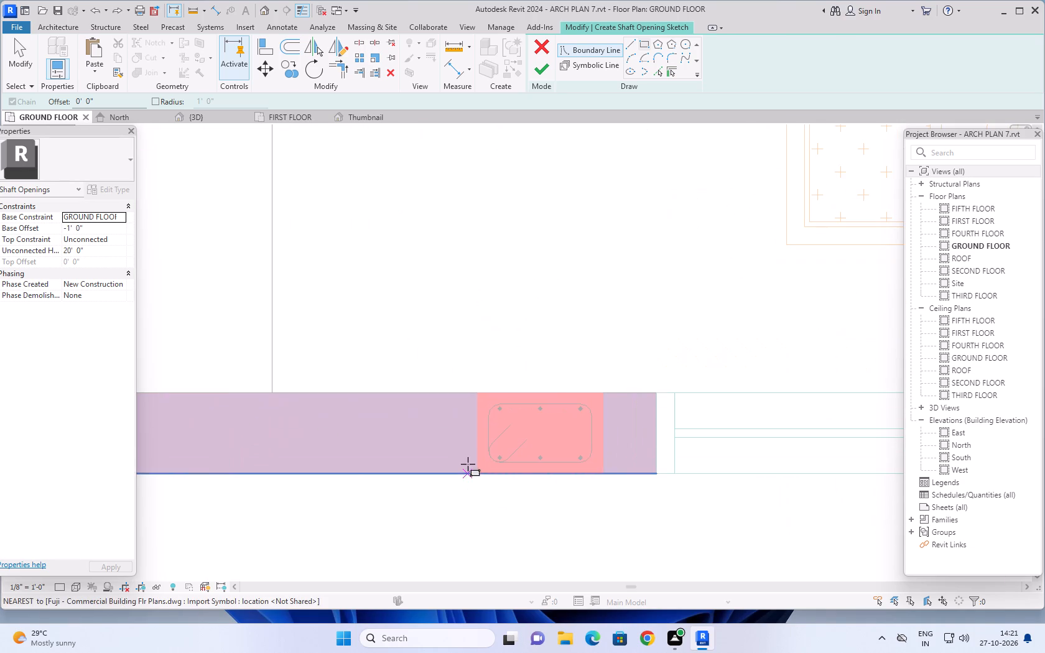
pyautogui.click(476, 392)
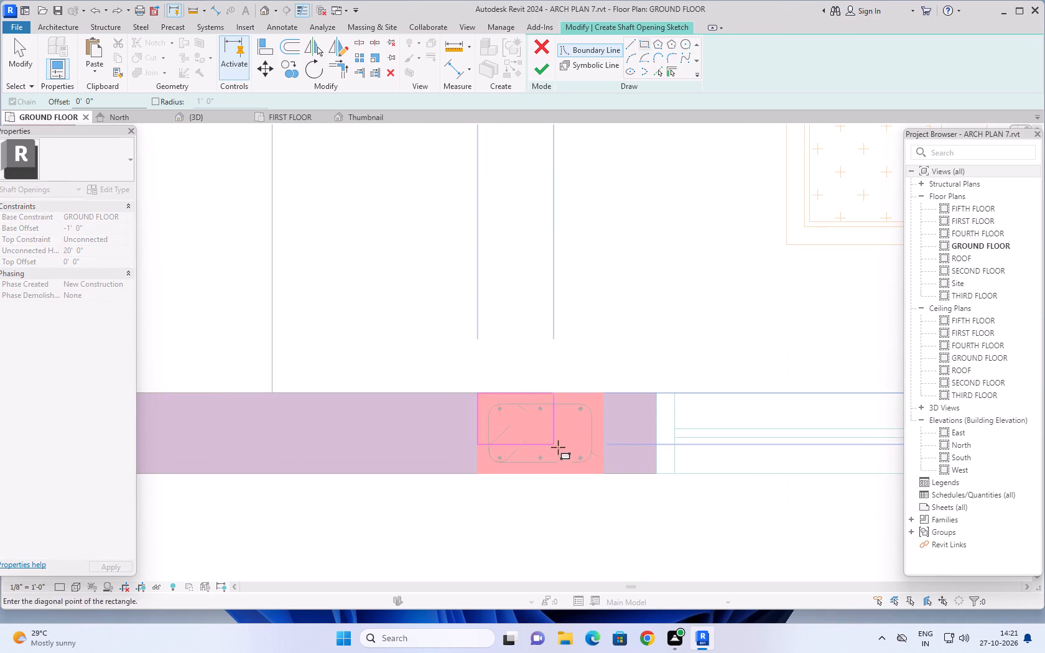
pyautogui.click(603, 473)
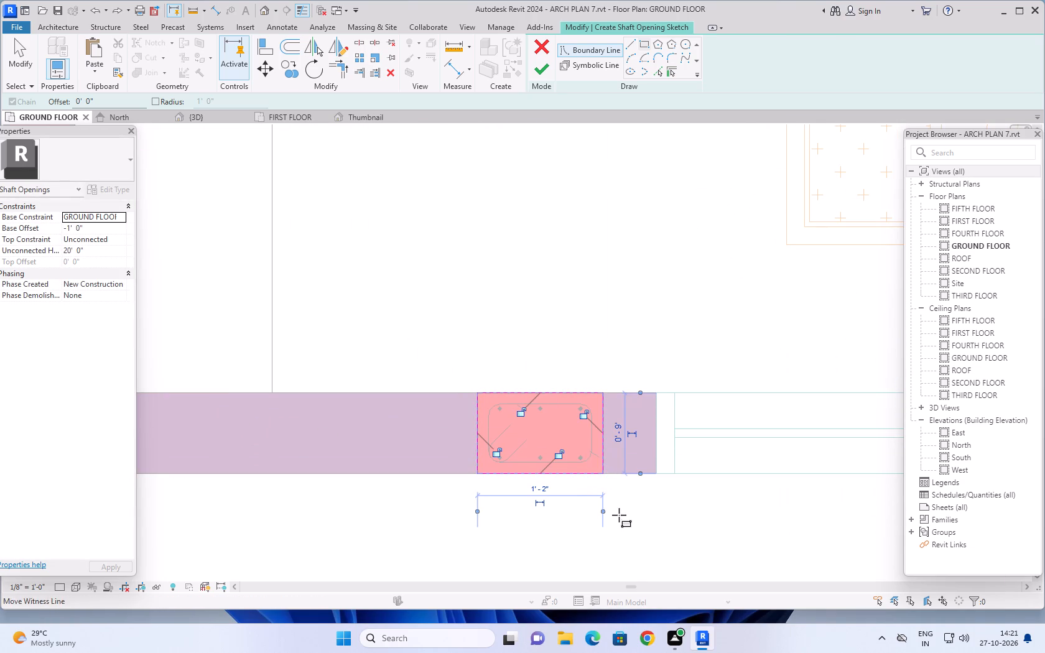
# Draw a 1'-2" x 9" shaft boundary around the column at the southeast corner of the southern 4'-6" x 7'-3" BTR, beside the balcony.
pyautogui.scroll(-13, 625, 519)
pyautogui.moveTo(684, 547); pyautogui.dragTo(587, 522, button='middle')
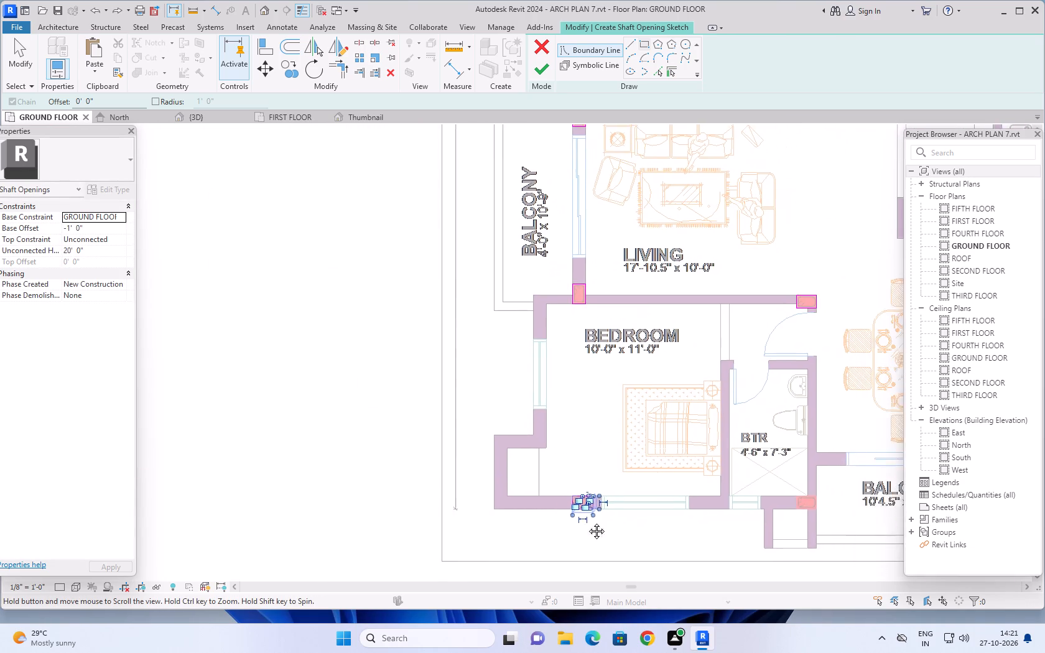
pyautogui.moveTo(587, 522); pyautogui.dragTo(366, 493, button='middle')
pyautogui.scroll(4, 531, 456)
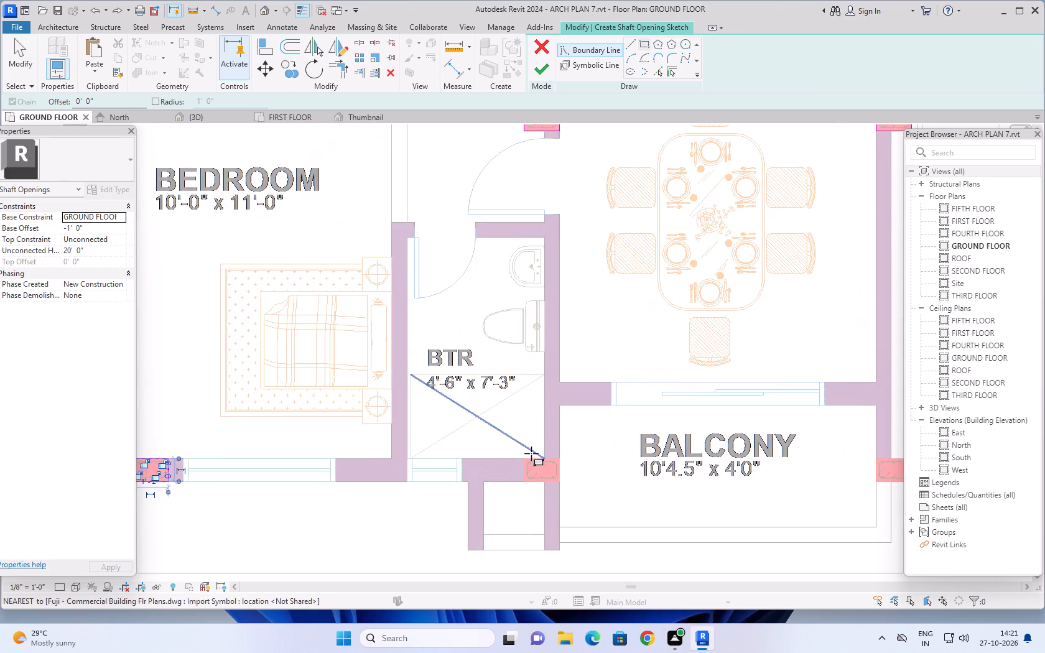
pyautogui.scroll(9, 531, 453)
pyautogui.scroll(-7, 534, 462)
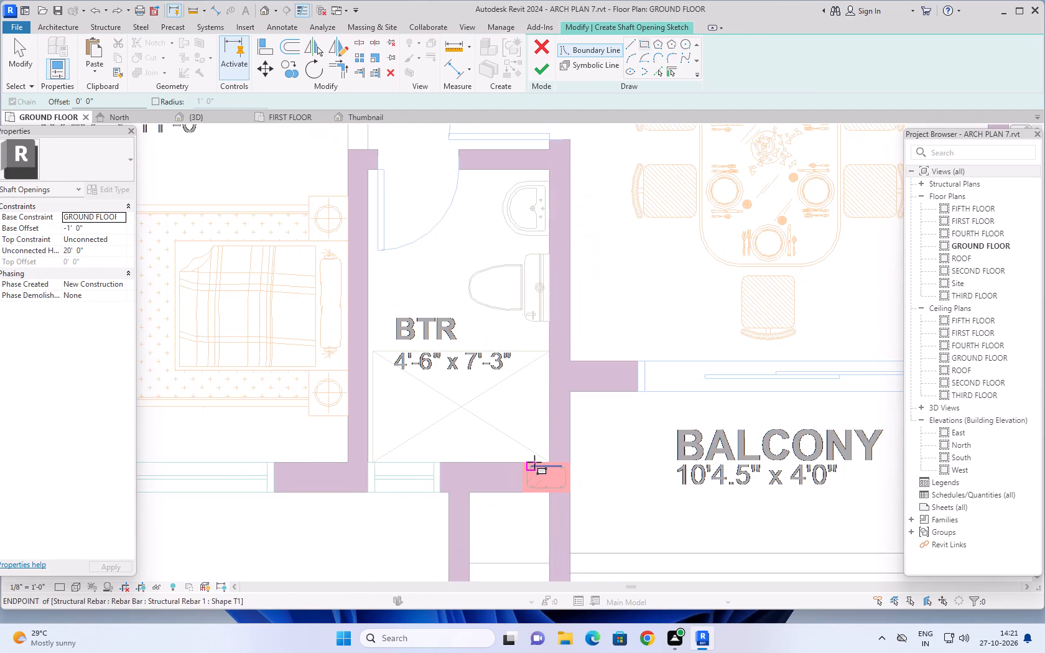
pyautogui.scroll(-1, 534, 462)
pyautogui.scroll(13, 536, 464)
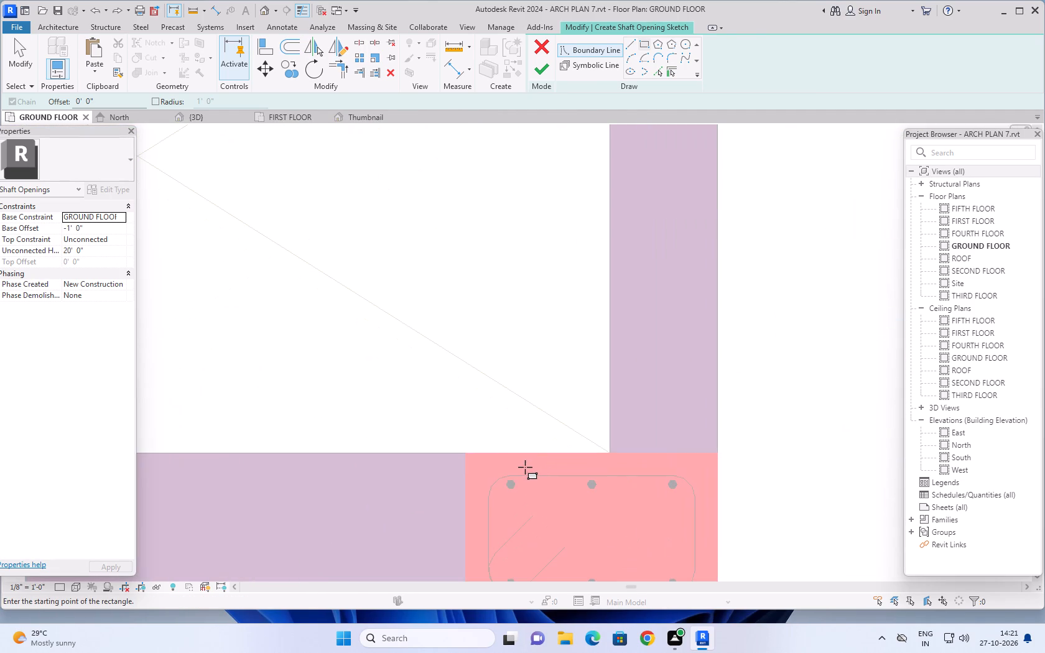
pyautogui.click(464, 455)
pyautogui.scroll(-3, 565, 506)
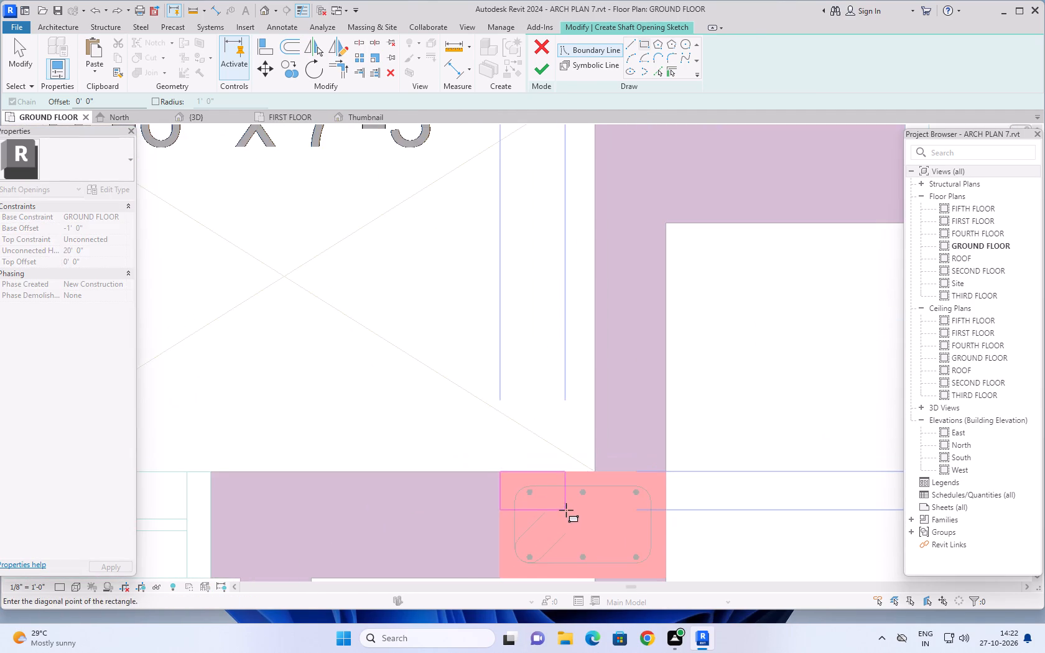
pyautogui.moveTo(566, 510); pyautogui.dragTo(506, 418, button='middle')
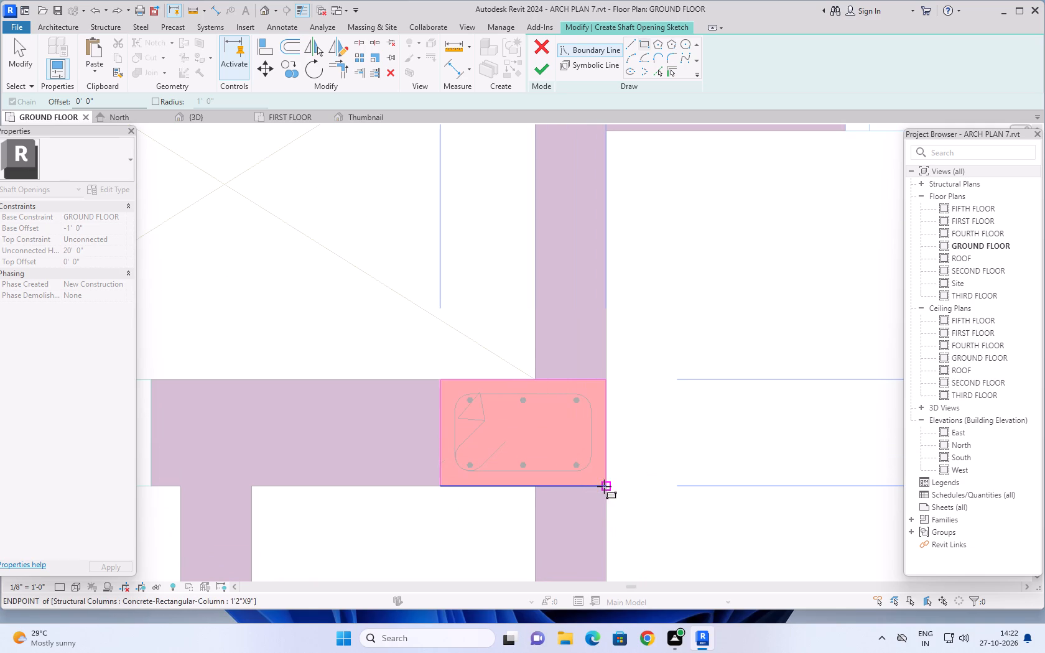
pyautogui.click(606, 486)
# Draw a 1'-2" x 9" shaft boundary around the column at the southwest corner of the southern master bedroom, beside the balcony.
pyautogui.scroll(-14, 682, 484)
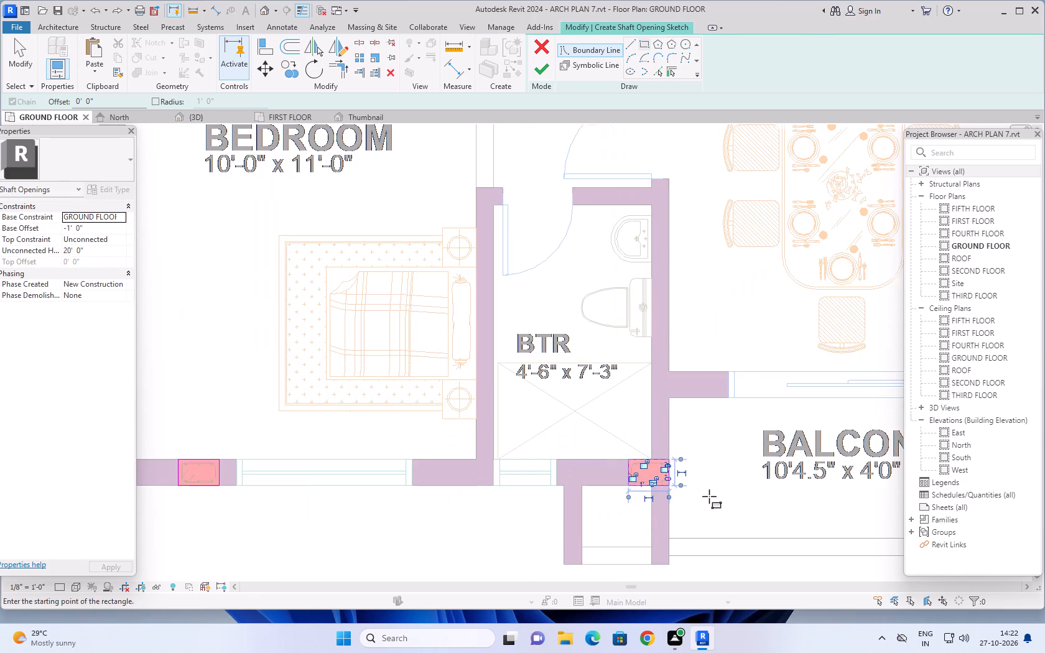
pyautogui.scroll(-3, 709, 496)
pyautogui.moveTo(730, 501); pyautogui.dragTo(376, 472, button='middle')
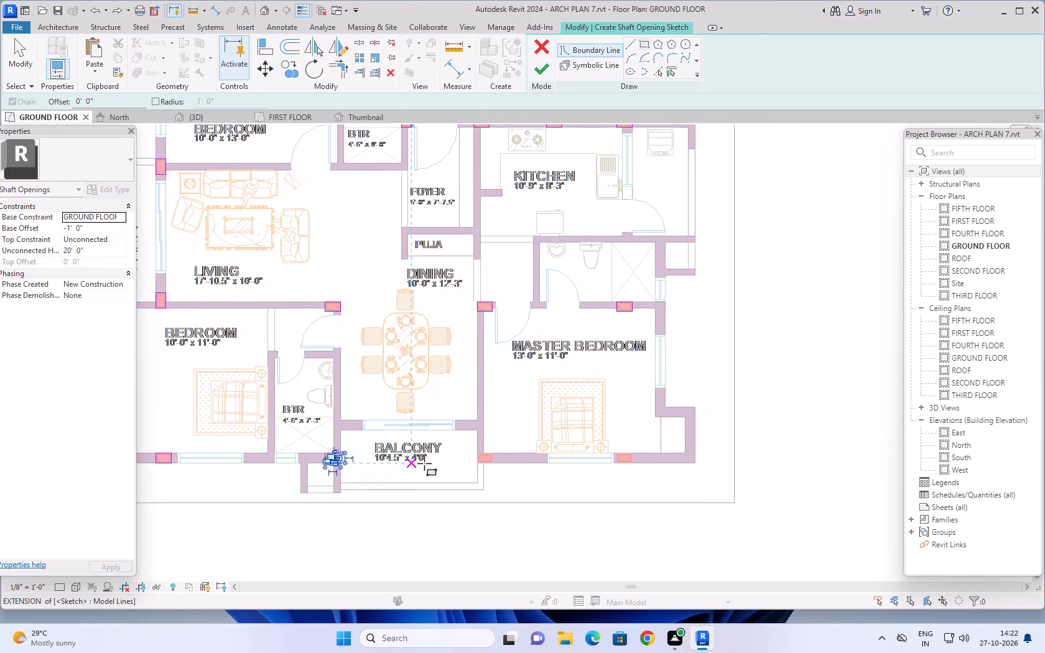
pyautogui.scroll(17, 462, 449)
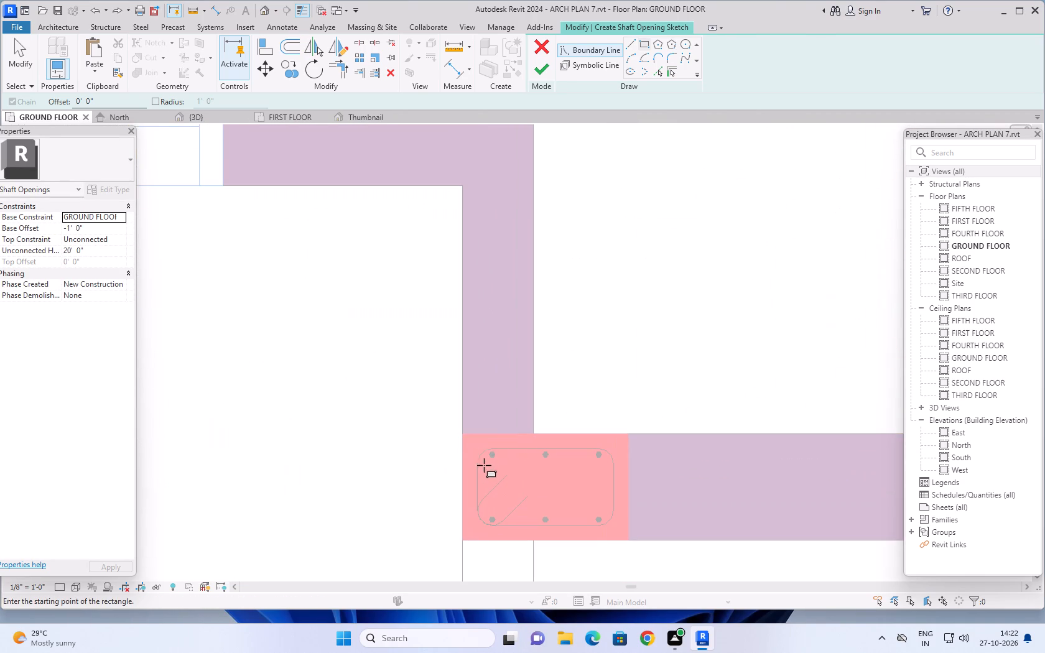
pyautogui.click(463, 435)
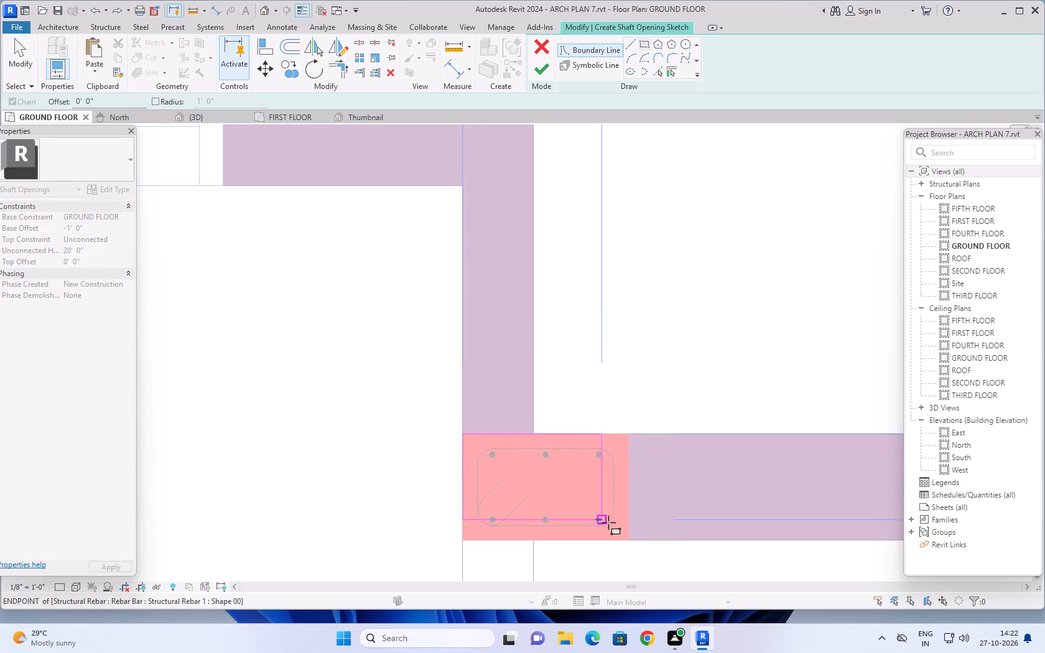
pyautogui.click(628, 539)
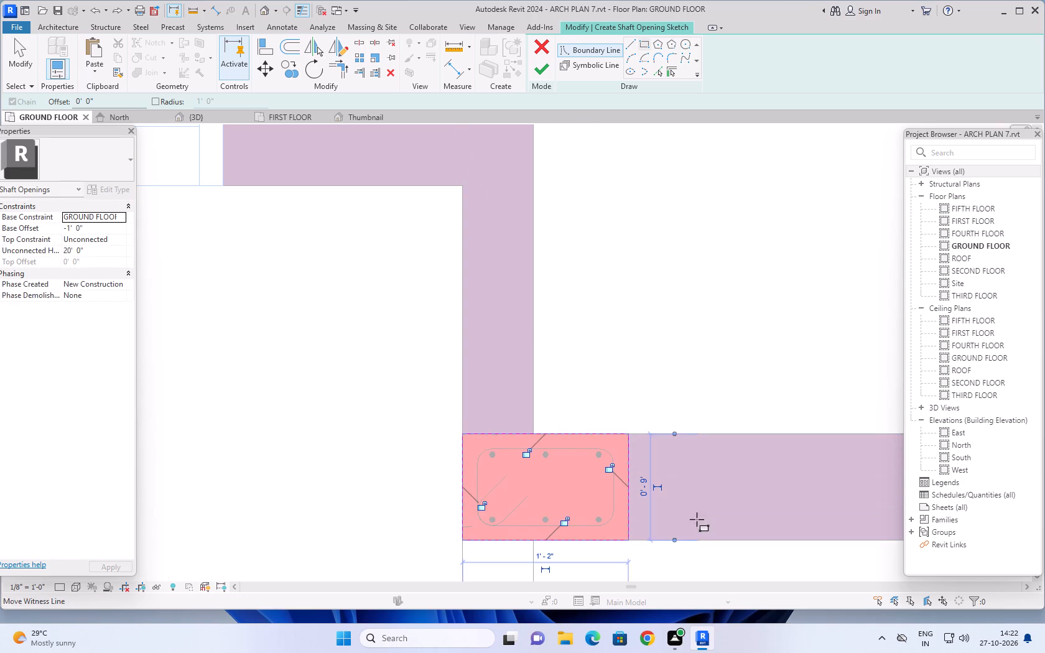
# Add a 1'-2" x 9" shaft boundary around the column in the southern master bedroom's south outer wall, east of its window.
pyautogui.scroll(-16, 702, 512)
pyautogui.moveTo(752, 527); pyautogui.dragTo(567, 500, button='middle')
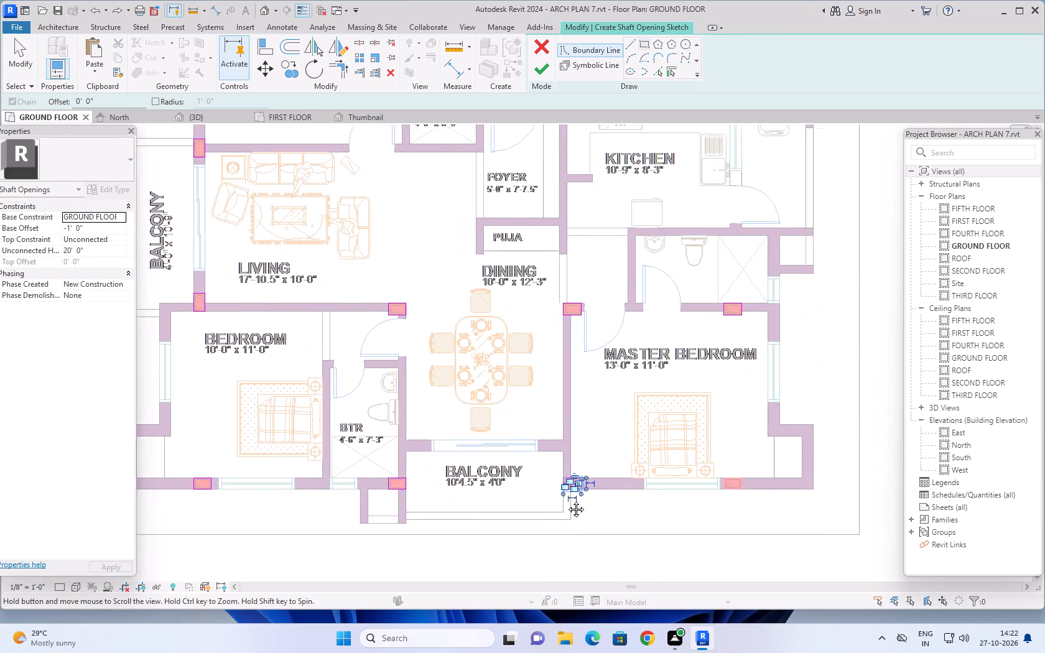
pyautogui.moveTo(567, 500); pyautogui.dragTo(430, 493, button='middle')
pyautogui.scroll(13, 526, 452)
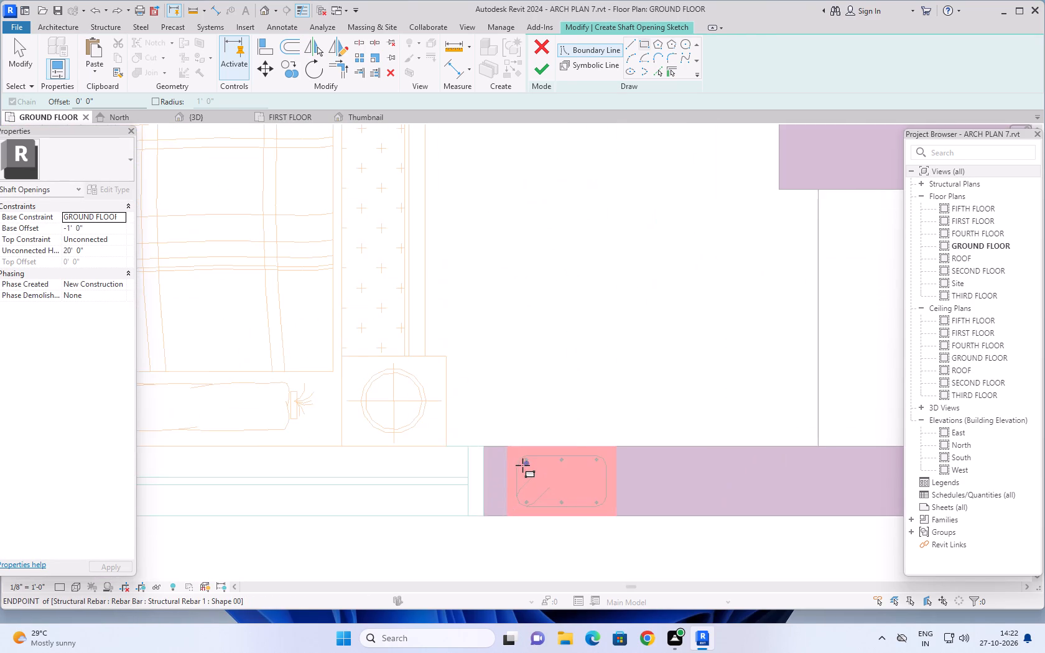
pyautogui.scroll(4, 522, 465)
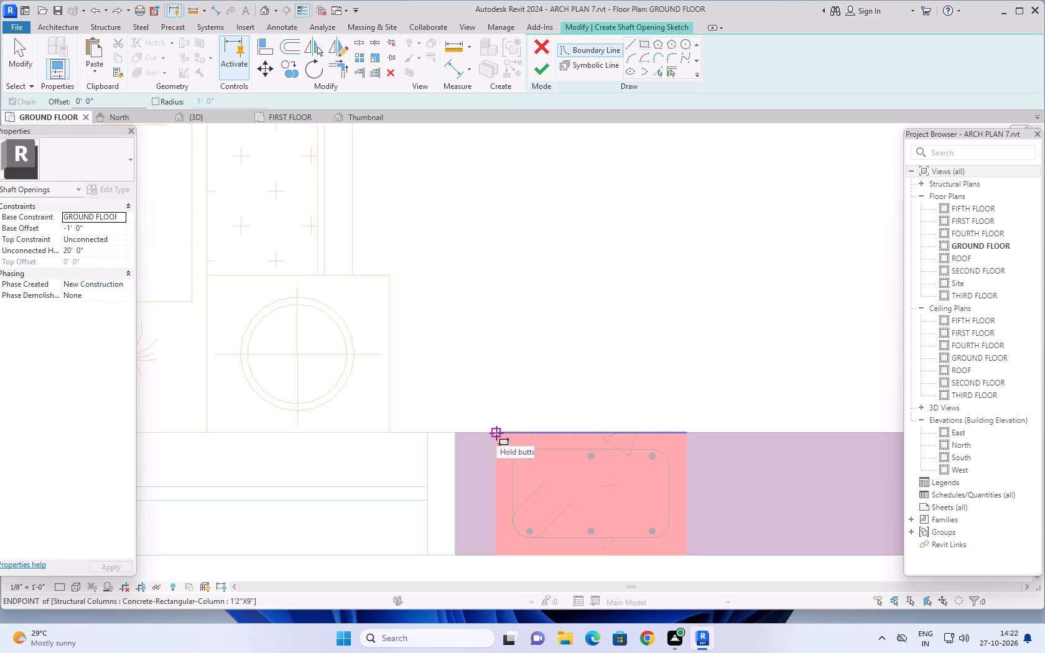
pyautogui.click(496, 433)
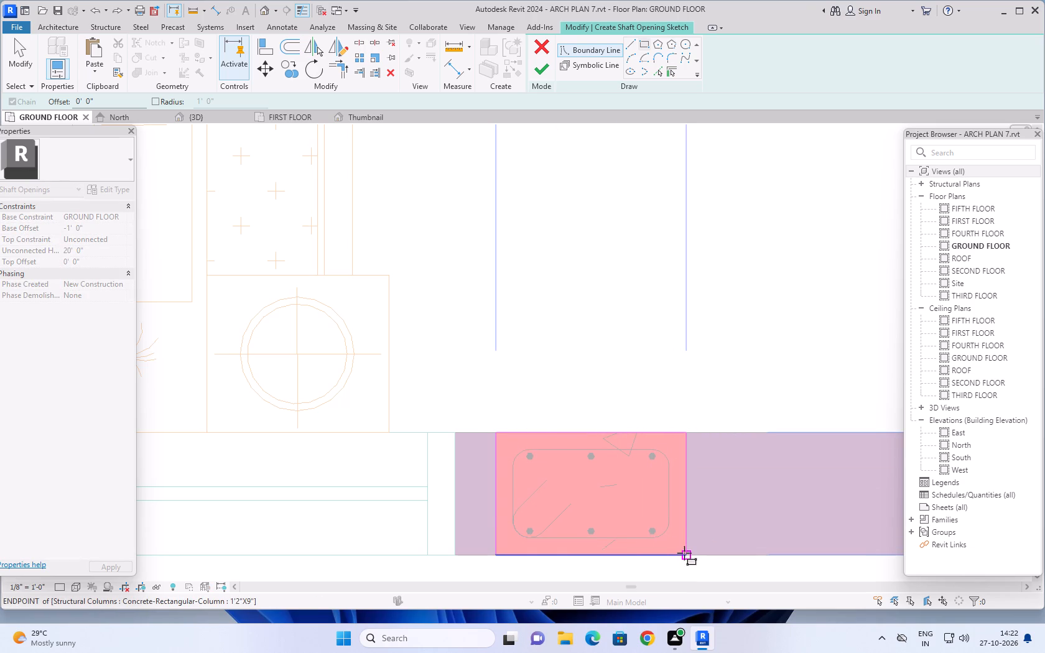
pyautogui.click(687, 555)
# Examine the whole ground floor plan for columns and openings that still lack a shaft boundary.
pyautogui.scroll(-3, 608, 401)
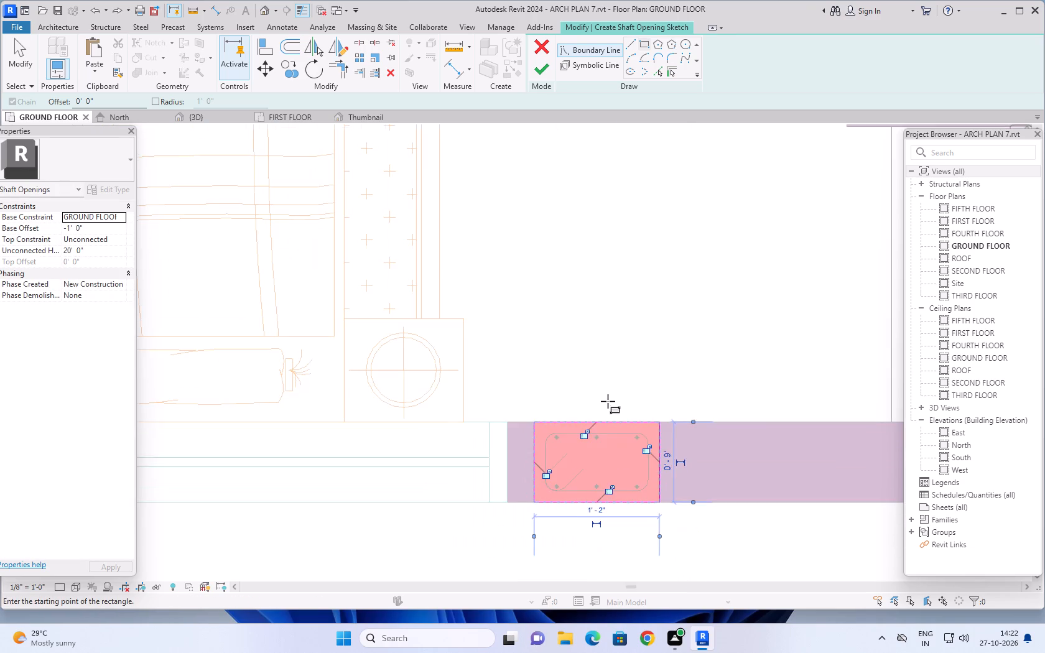
pyautogui.scroll(-5, 608, 401)
pyautogui.scroll(-15, 608, 342)
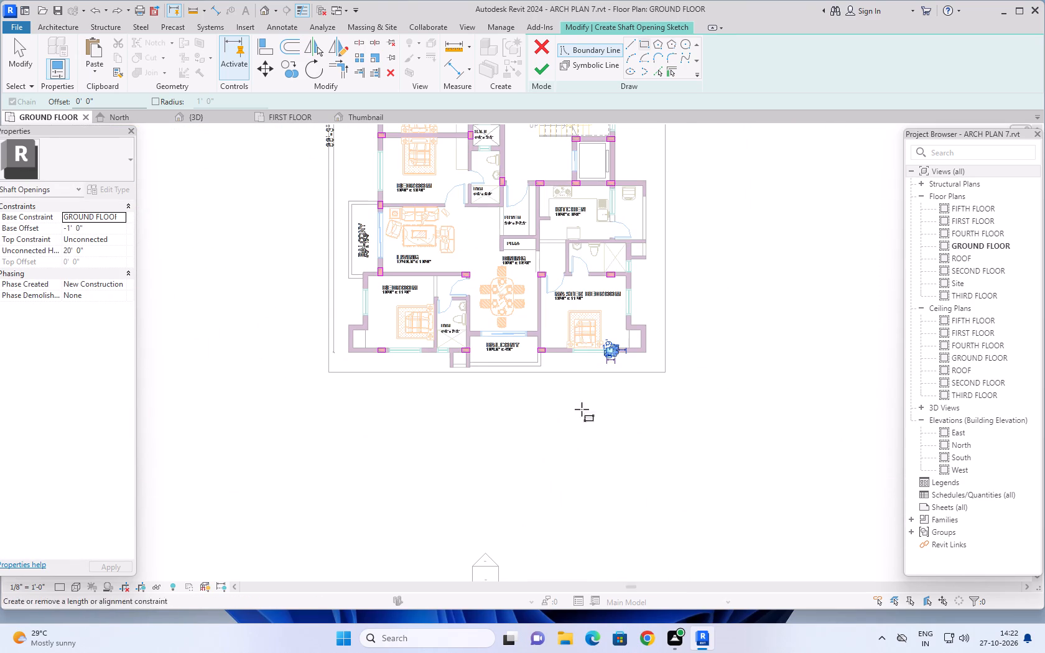
pyautogui.scroll(-2, 421, 402)
pyautogui.moveTo(421, 401); pyautogui.dragTo(452, 493, button='middle')
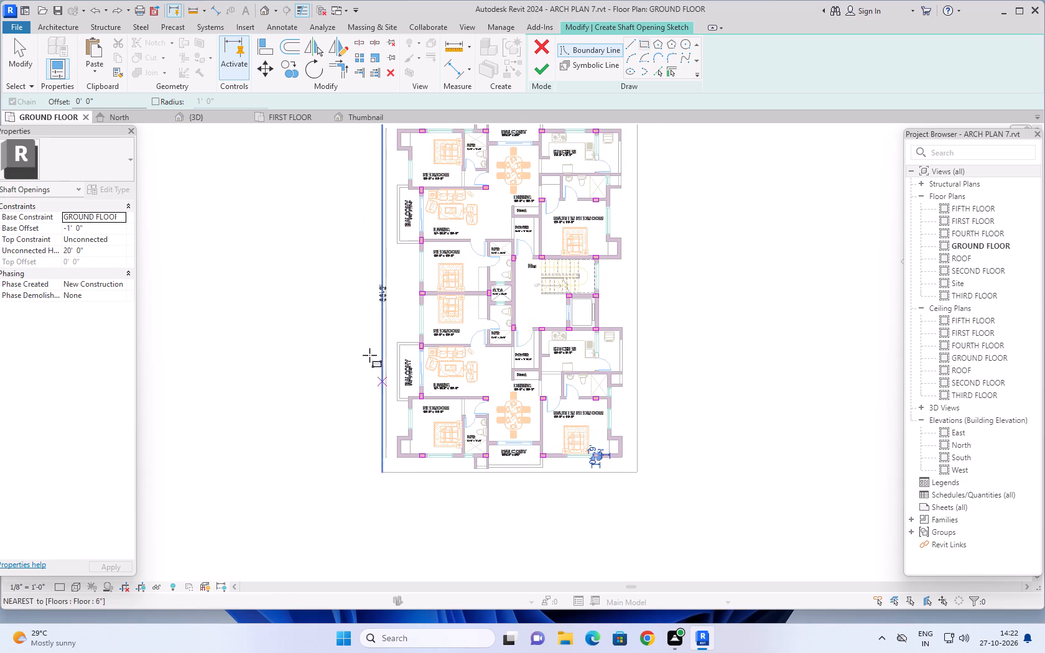
pyautogui.scroll(1, 369, 351)
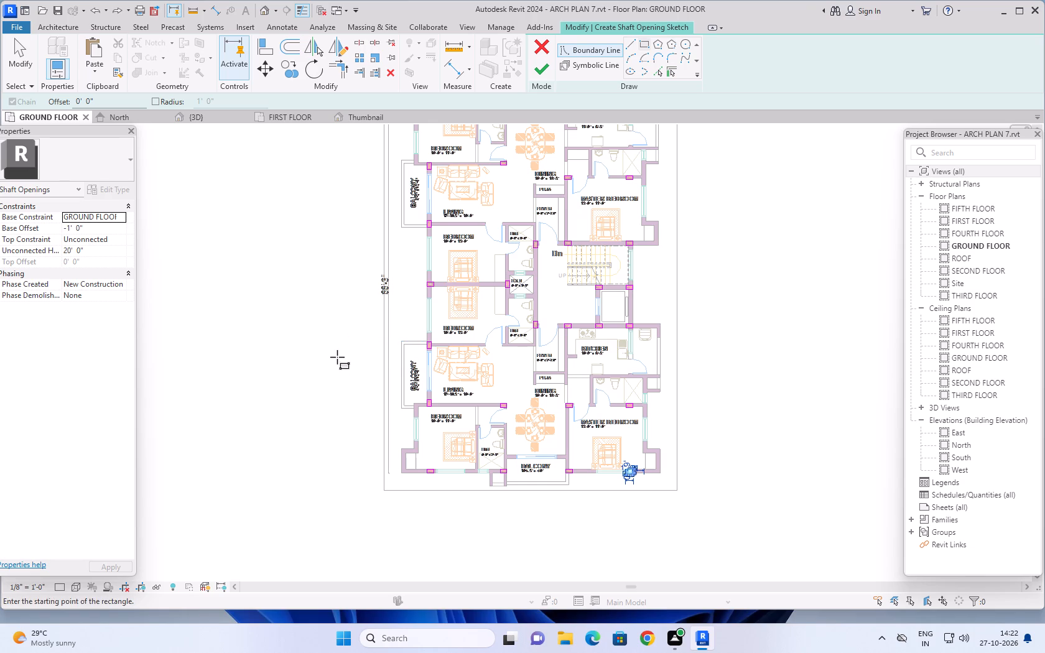
pyautogui.scroll(-4, 336, 357)
pyautogui.moveTo(595, 295); pyautogui.dragTo(693, 330, button='middle')
pyautogui.scroll(4, 657, 347)
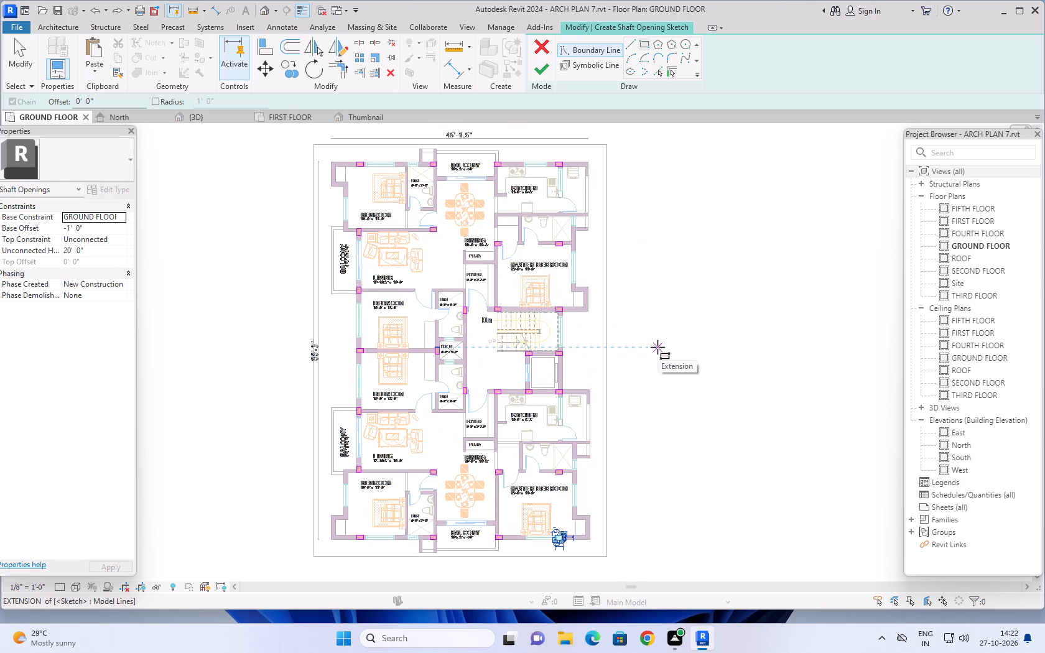
pyautogui.moveTo(646, 356); pyautogui.dragTo(679, 316, button='middle')
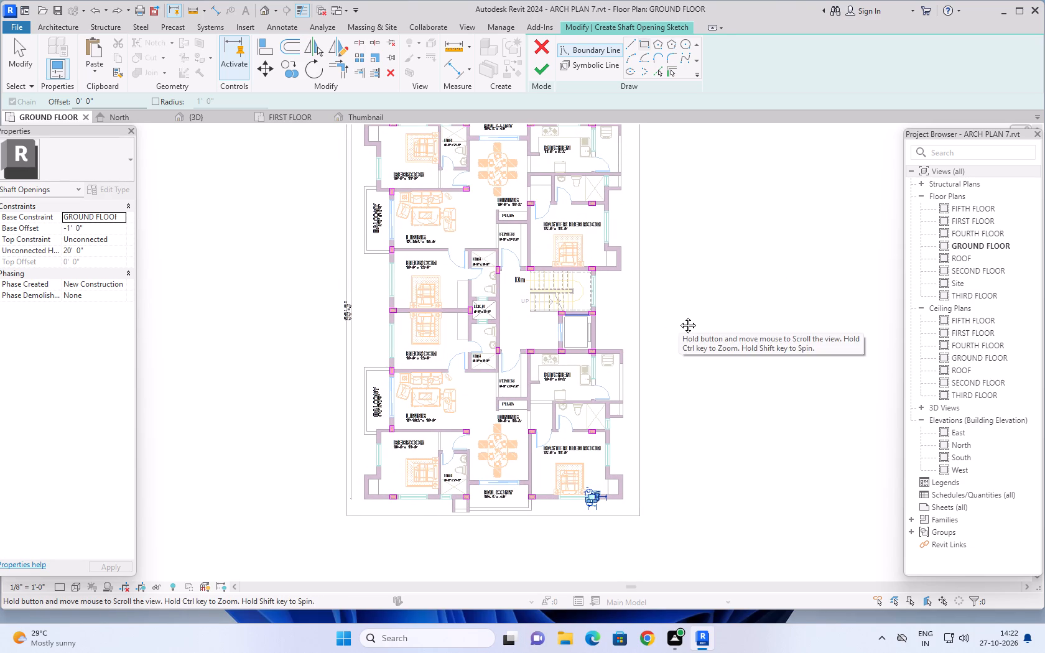
pyautogui.moveTo(679, 316); pyautogui.dragTo(688, 300, button='middle')
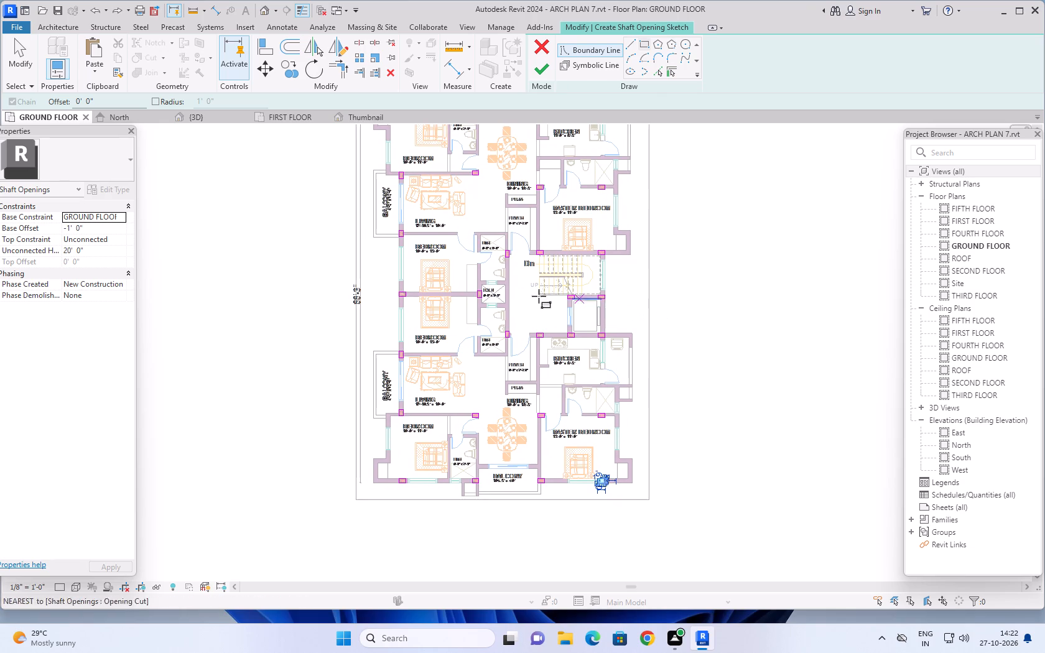
# Draw boundary lines from the O.T.S. column's northeast corner to the duct's northwest corner and along its 4'-1 1/2" north edge.
pyautogui.scroll(5, 472, 266)
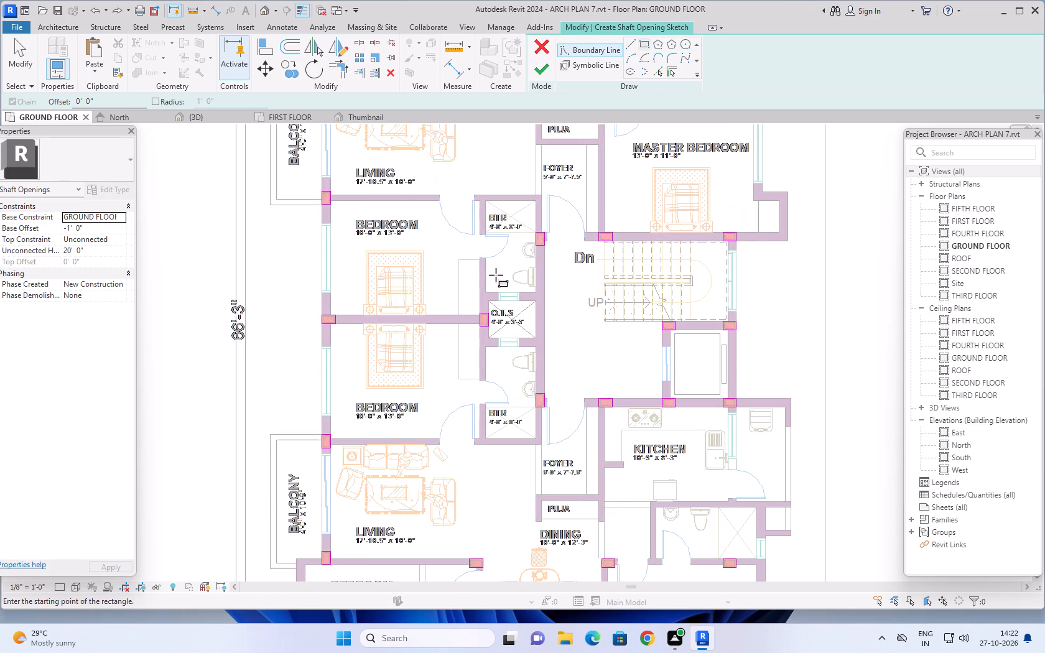
pyautogui.scroll(6, 495, 310)
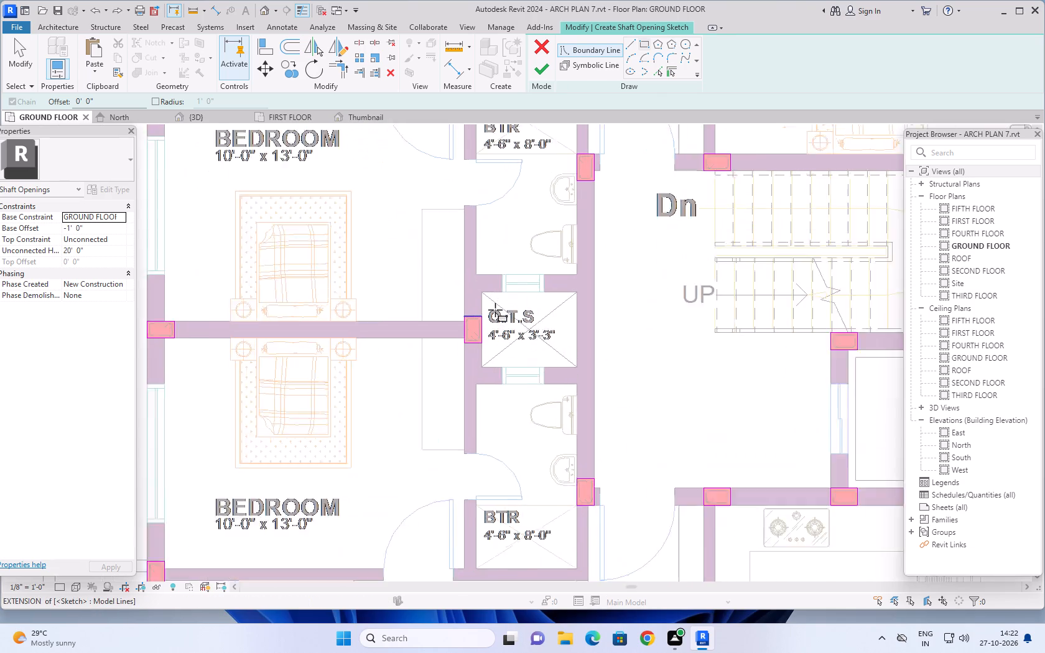
pyautogui.scroll(3, 495, 310)
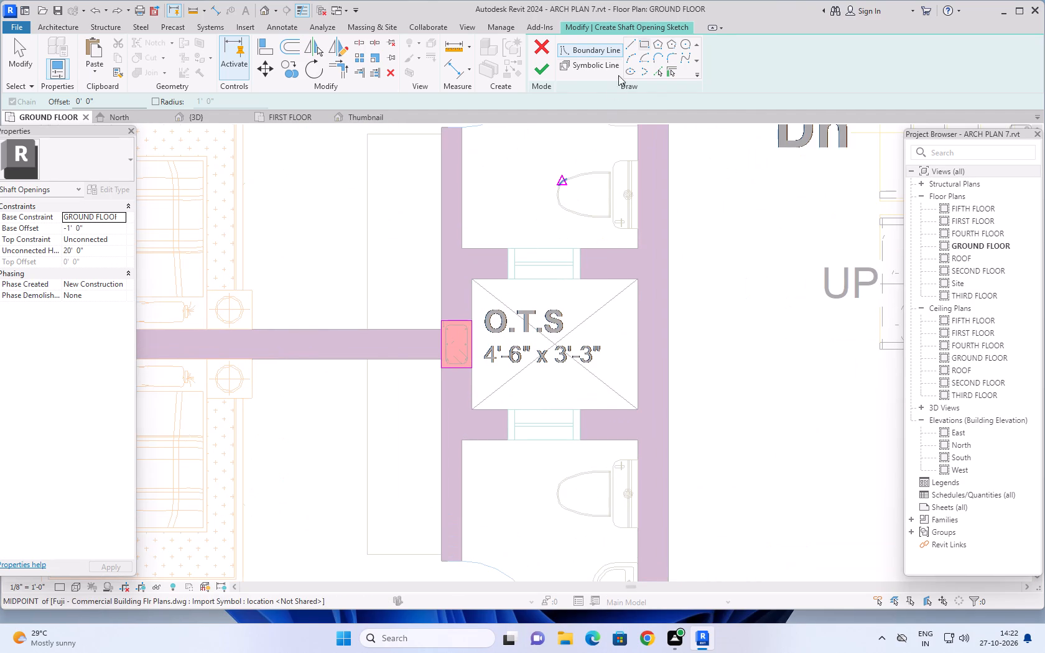
pyautogui.click(632, 43)
pyautogui.scroll(7, 490, 317)
pyautogui.click(442, 326)
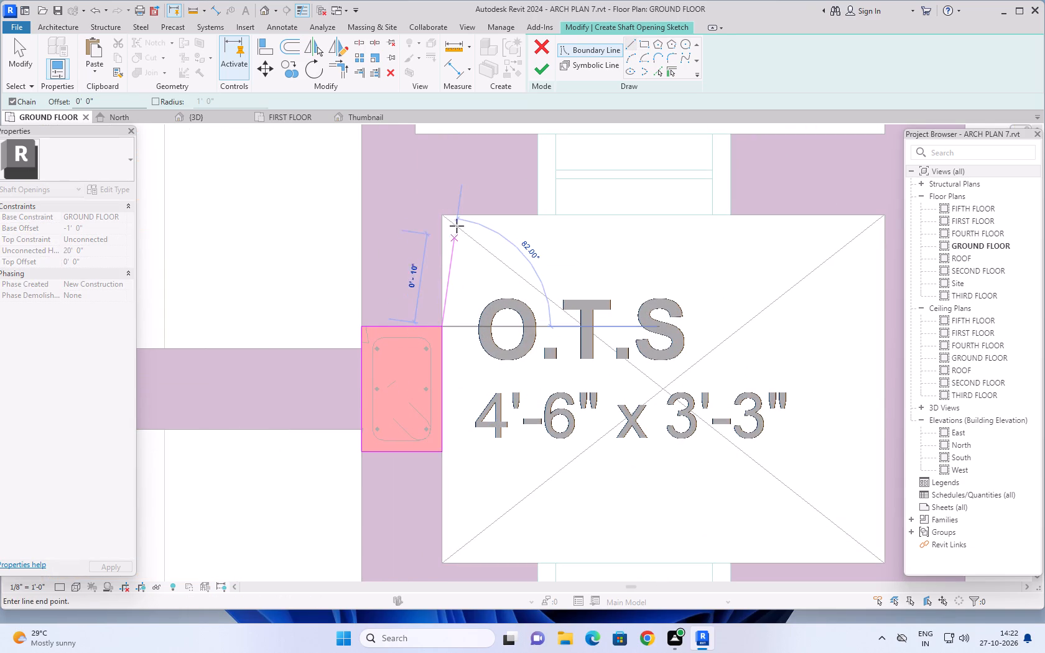
pyautogui.click(441, 216)
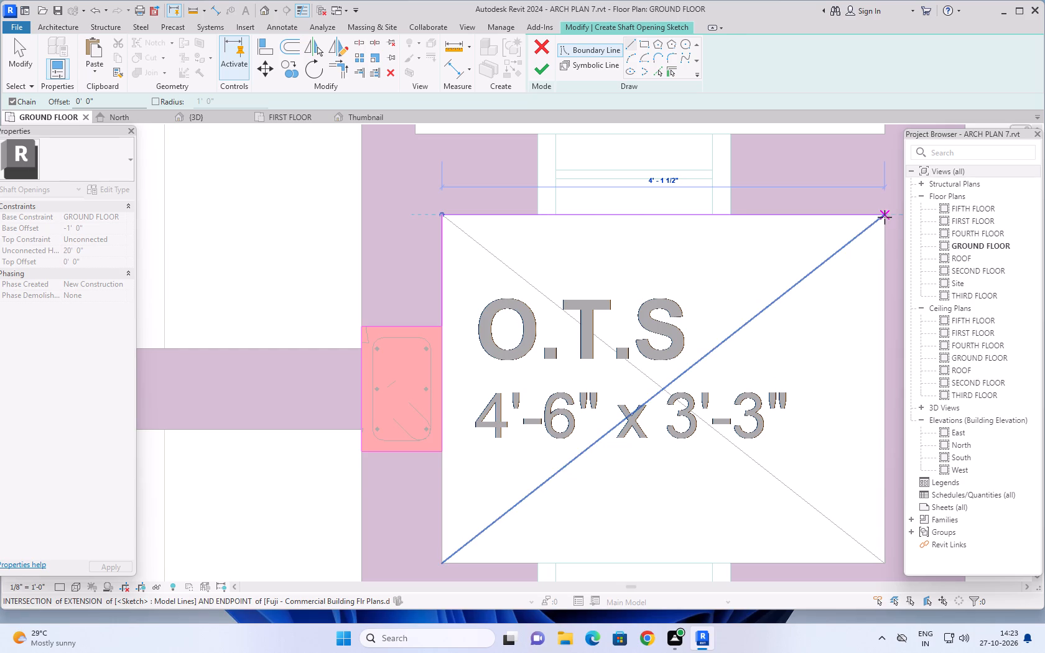
pyautogui.scroll(6, 885, 217)
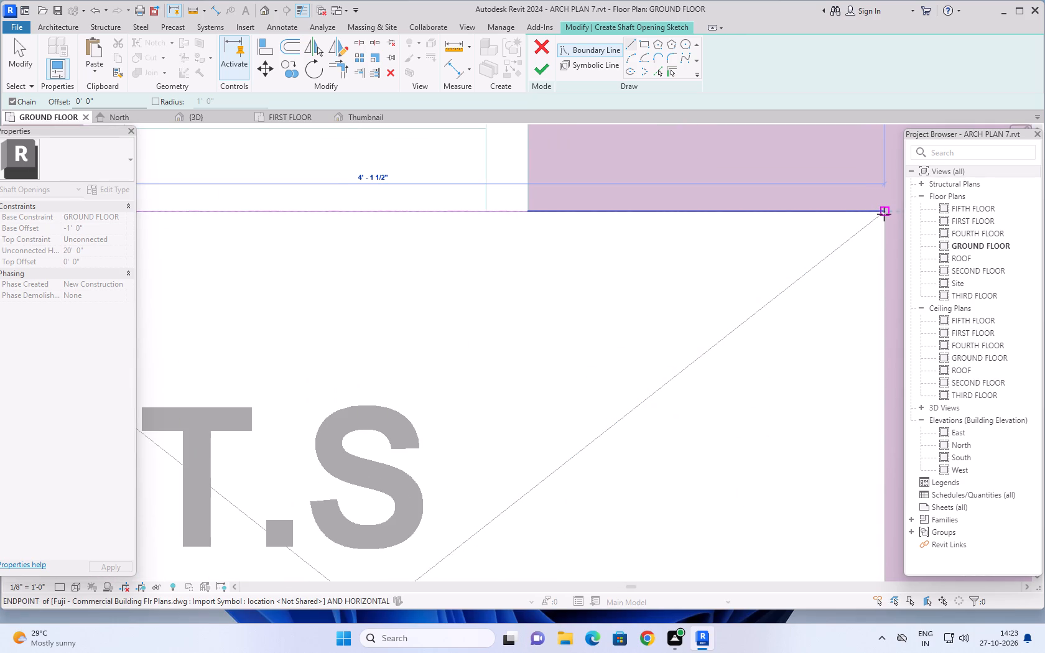
pyautogui.click(884, 214)
# Continue the O.T.S. boundary down its 3'-3" east edge and along the south edge to the southwest corner.
pyautogui.scroll(-10, 876, 290)
pyautogui.moveTo(876, 303); pyautogui.dragTo(820, 218, button='middle')
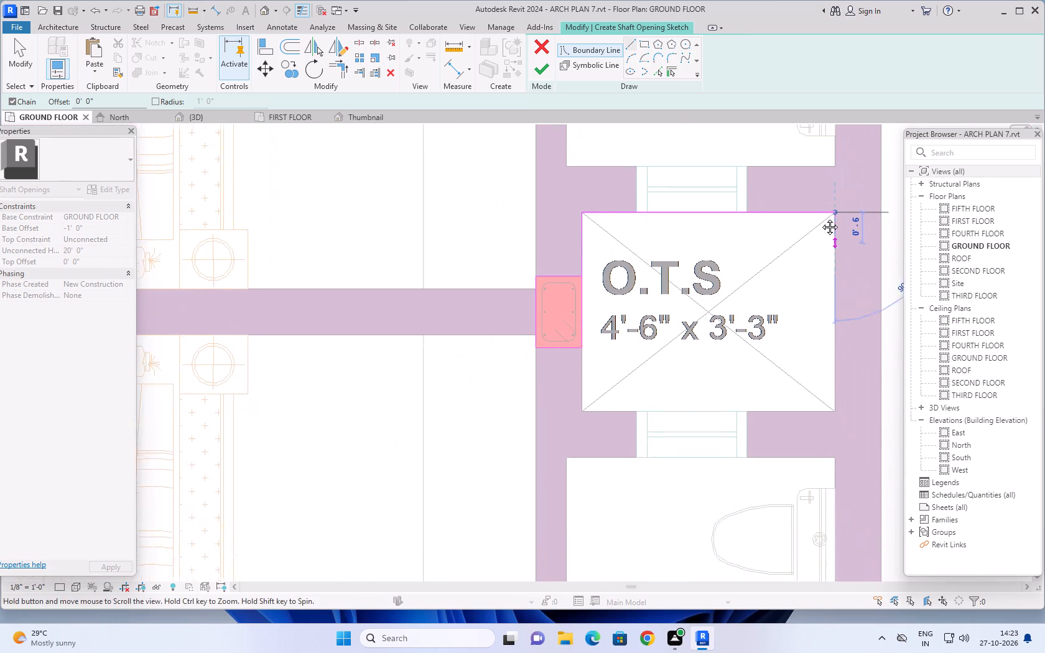
pyautogui.moveTo(820, 218); pyautogui.dragTo(806, 183, button='middle')
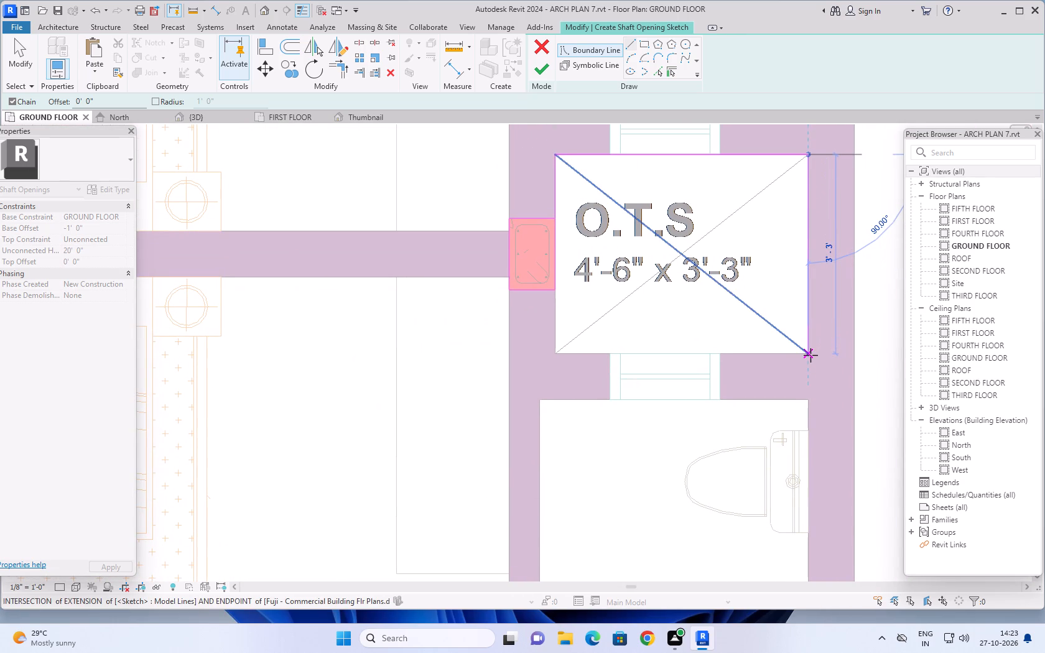
pyautogui.scroll(12, 810, 355)
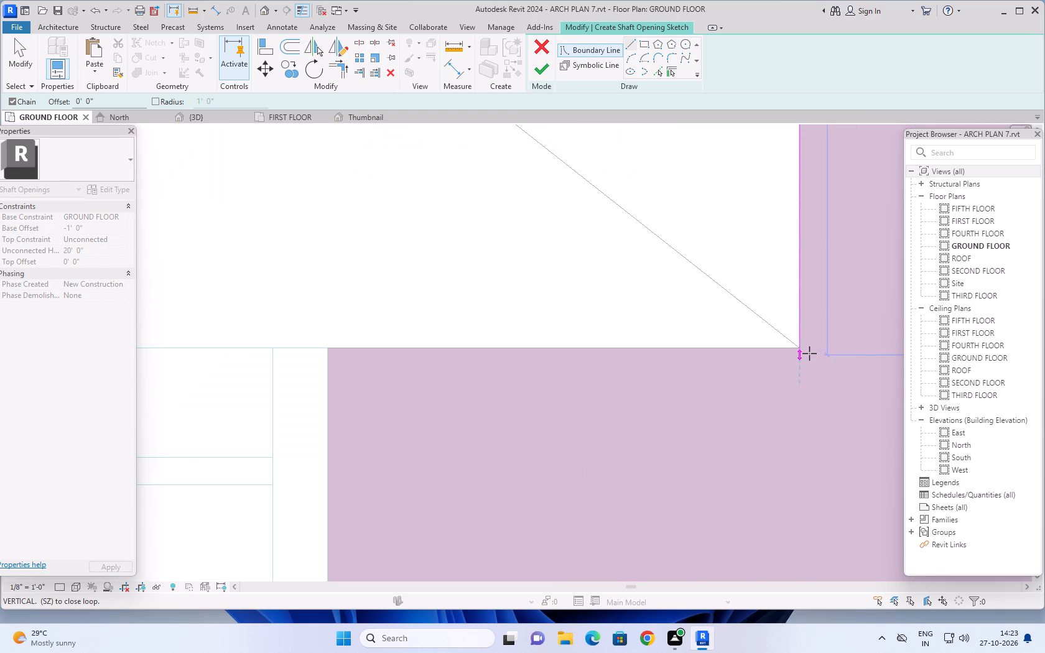
pyautogui.click(801, 348)
pyautogui.scroll(-3, 516, 347)
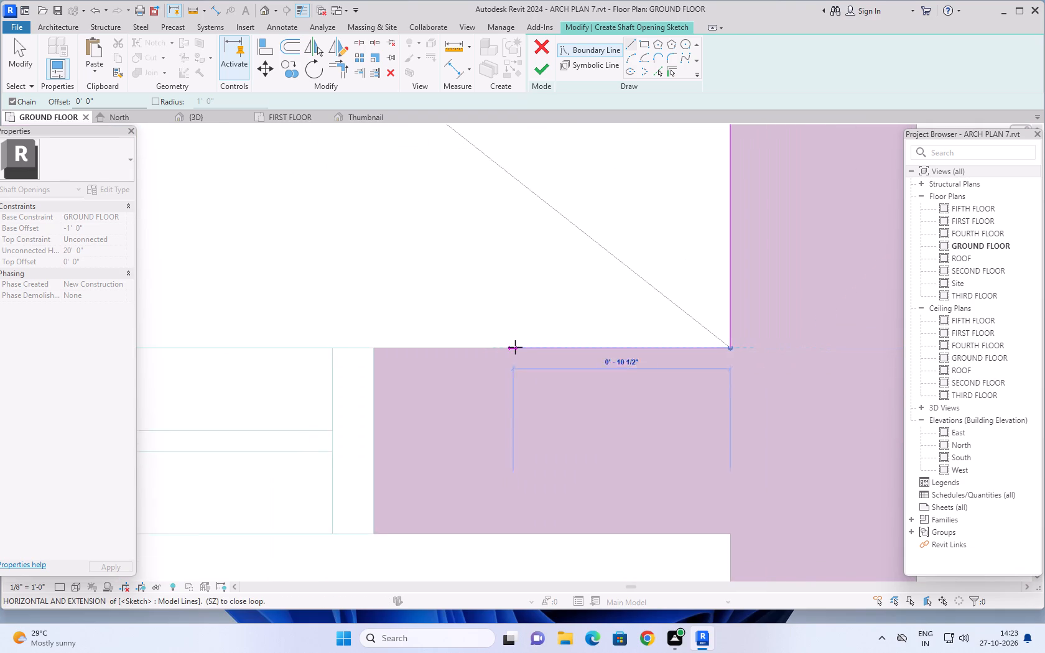
pyautogui.scroll(-9, 515, 347)
pyautogui.moveTo(491, 340); pyautogui.dragTo(634, 347, button='middle')
pyautogui.scroll(15, 452, 347)
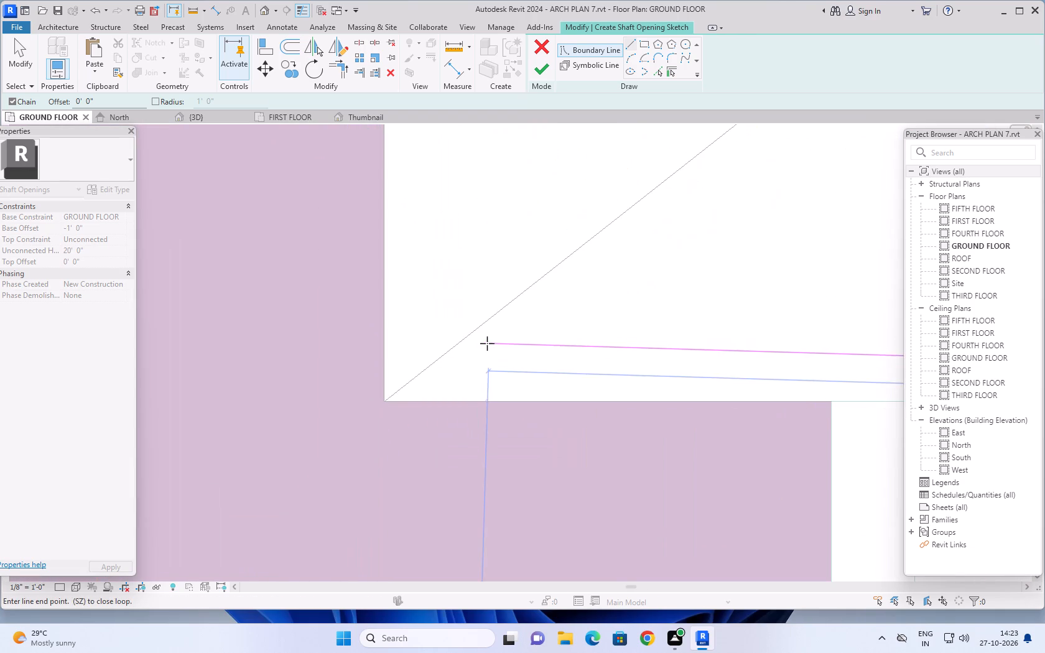
pyautogui.scroll(1, 406, 392)
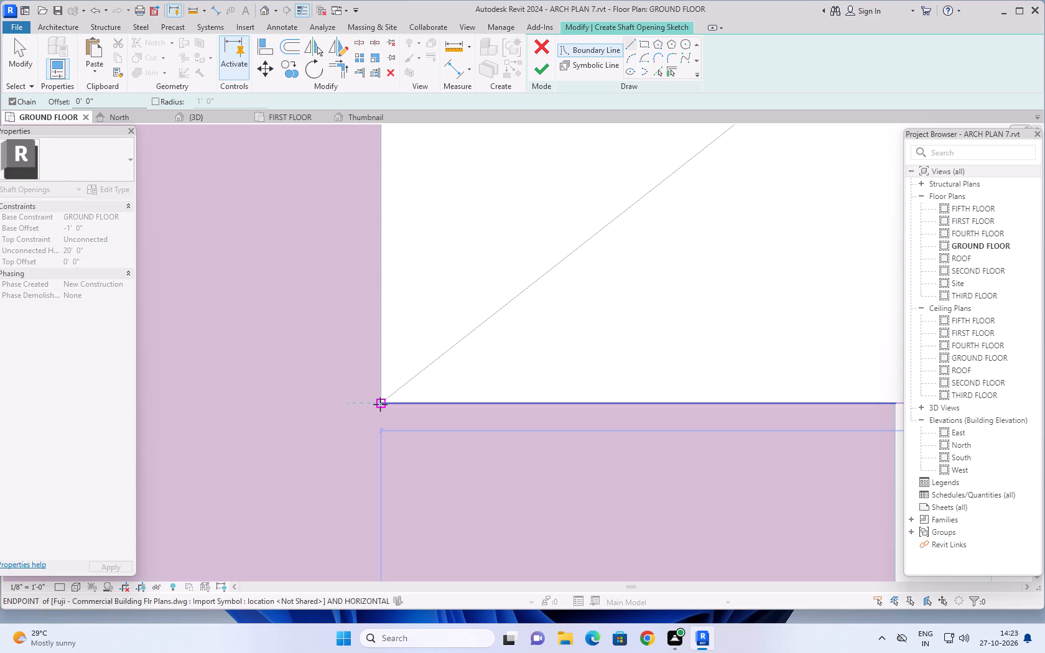
pyautogui.click(382, 404)
# Close the O.T.S. boundary from its southwest corner up to the column's southeast corner.
pyautogui.scroll(-7, 409, 274)
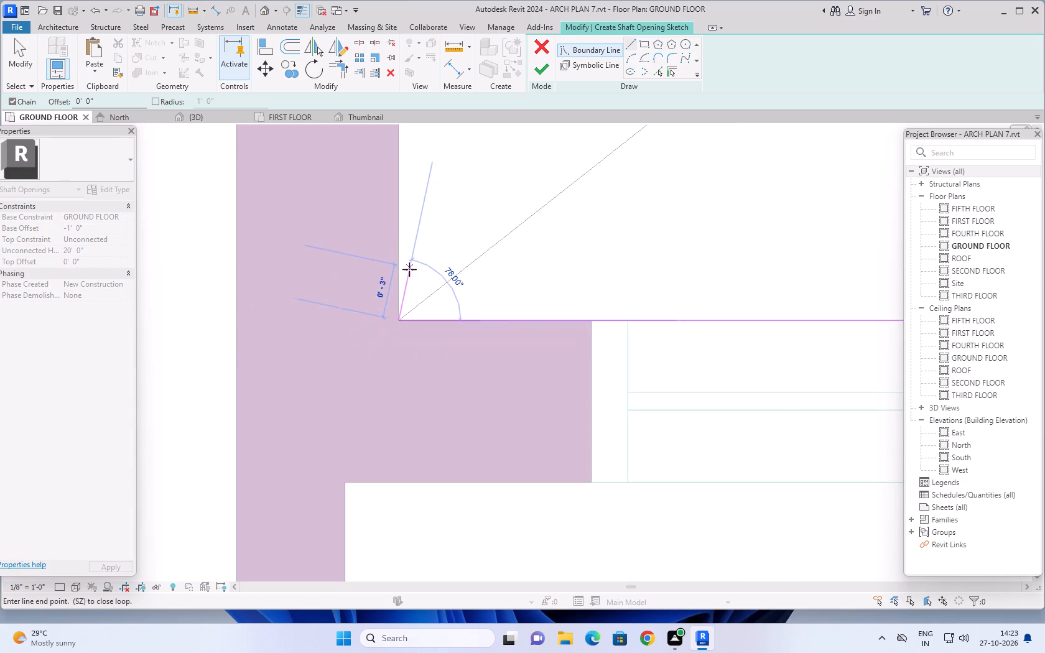
pyautogui.scroll(-4, 417, 262)
pyautogui.moveTo(429, 246); pyautogui.dragTo(429, 415, button='middle')
pyautogui.scroll(2, 414, 350)
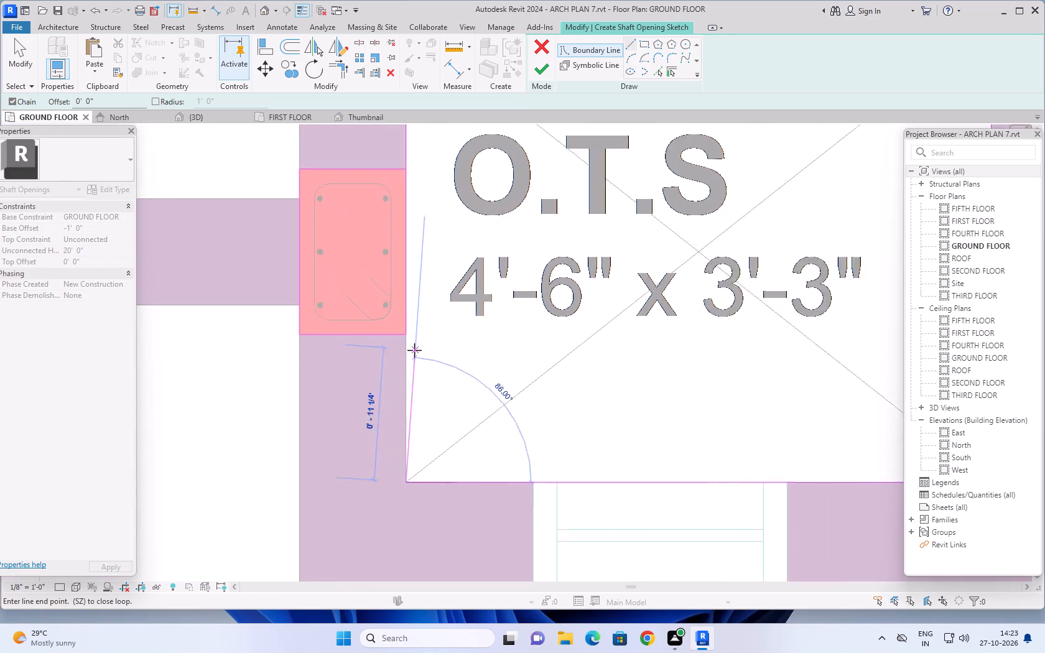
pyautogui.scroll(6, 414, 350)
pyautogui.click(394, 311)
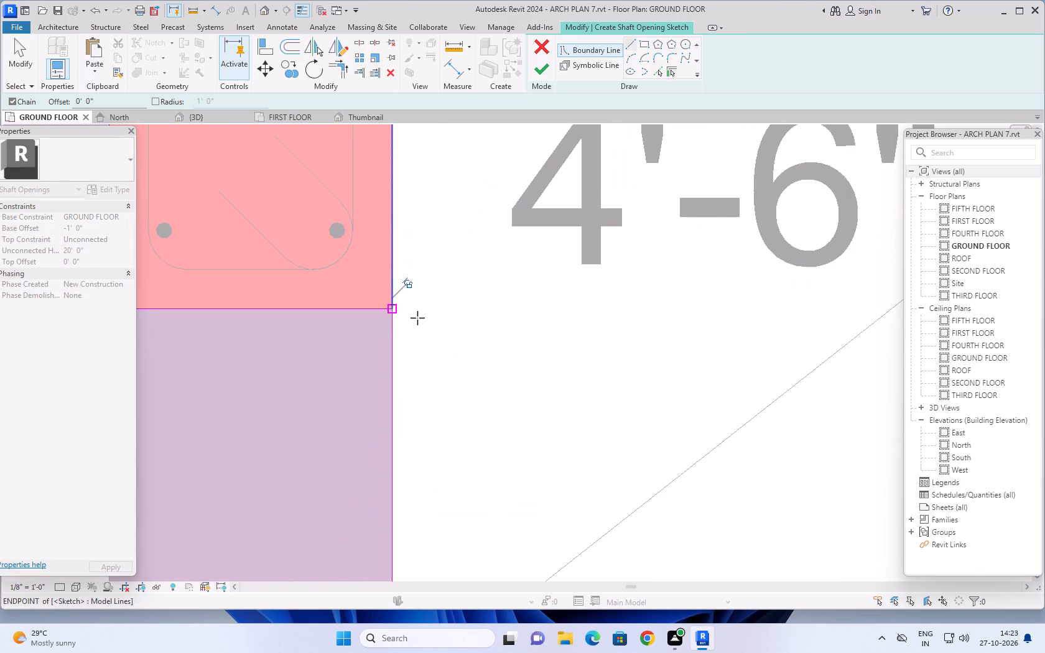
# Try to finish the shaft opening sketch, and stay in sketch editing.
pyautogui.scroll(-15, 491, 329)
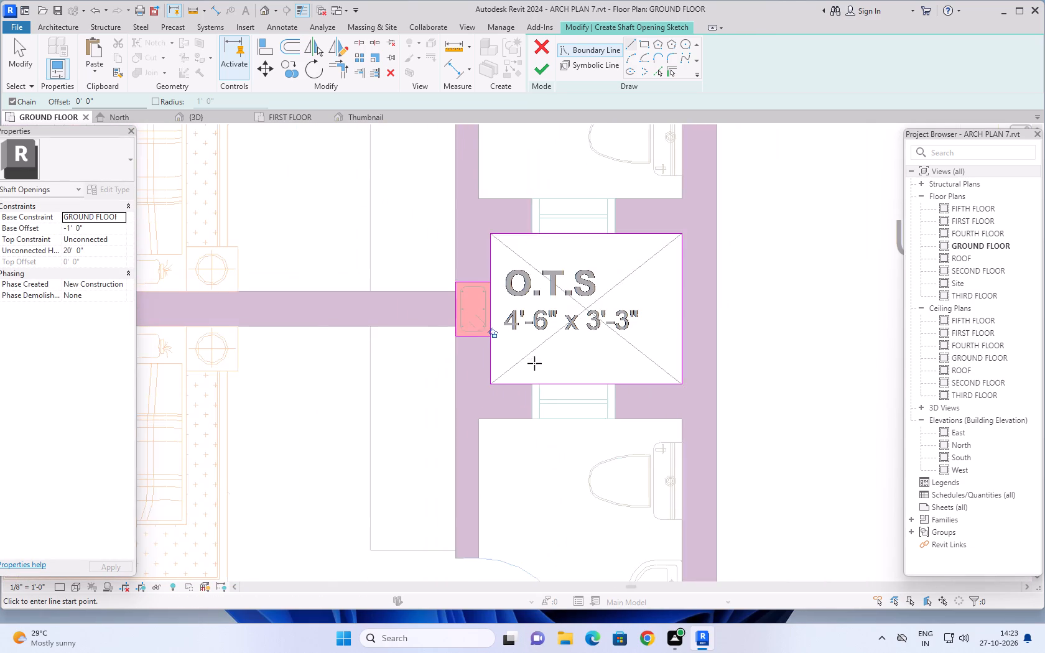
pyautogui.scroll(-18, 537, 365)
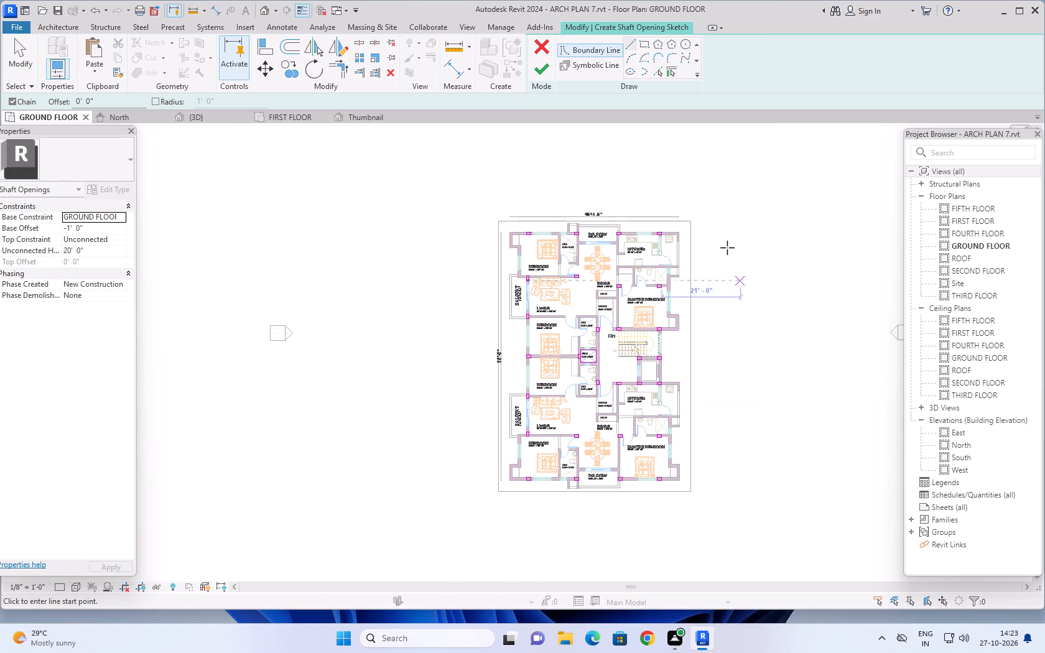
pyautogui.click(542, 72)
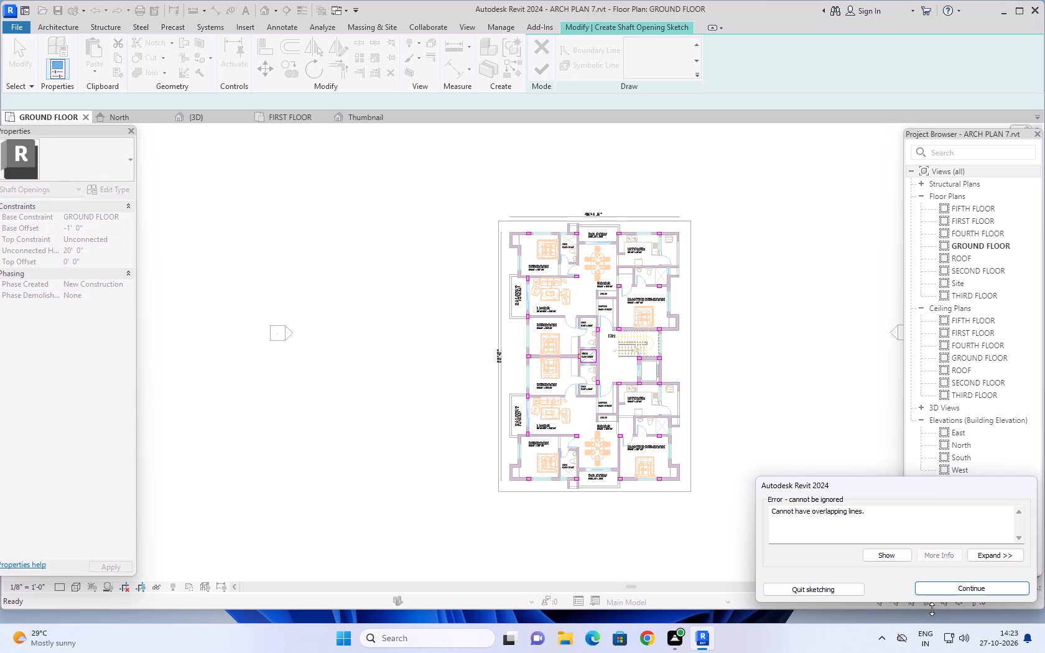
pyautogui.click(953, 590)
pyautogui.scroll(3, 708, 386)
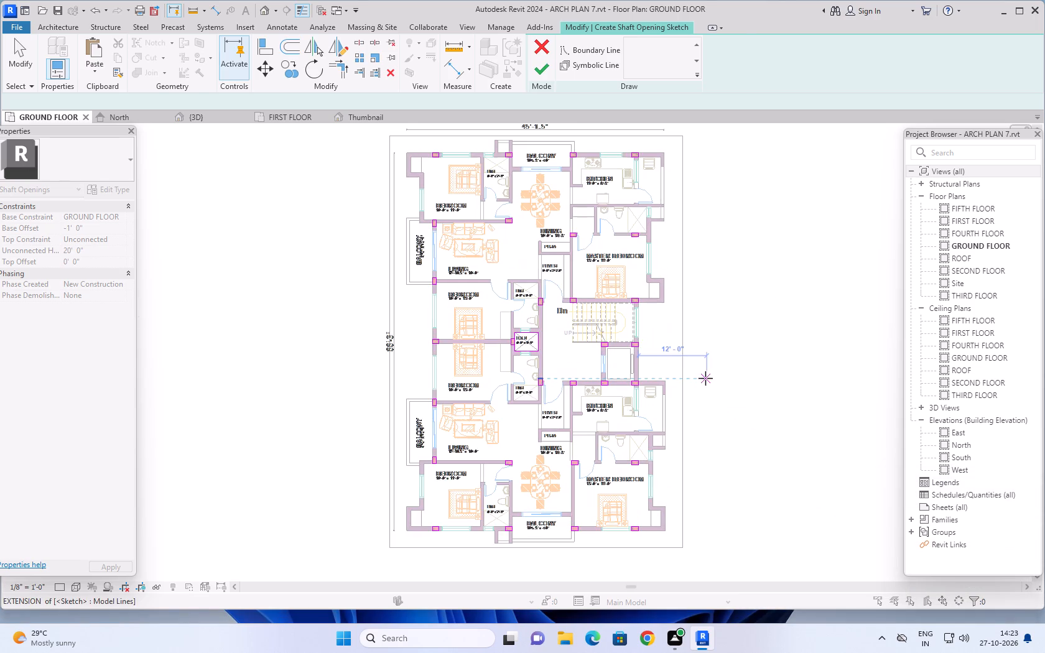
# Undo the last two O.T.S. duct boundary lines in the shaft opening sketch and leave line drawing.
pyautogui.scroll(4, 714, 372)
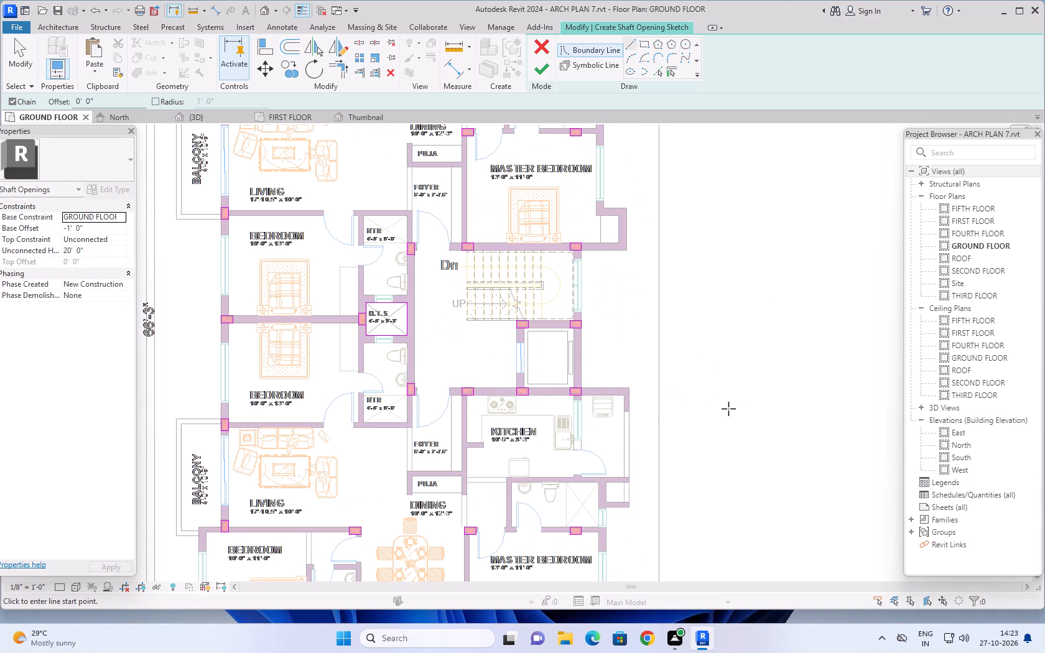
pyautogui.hotkey('ctrl', 'z')
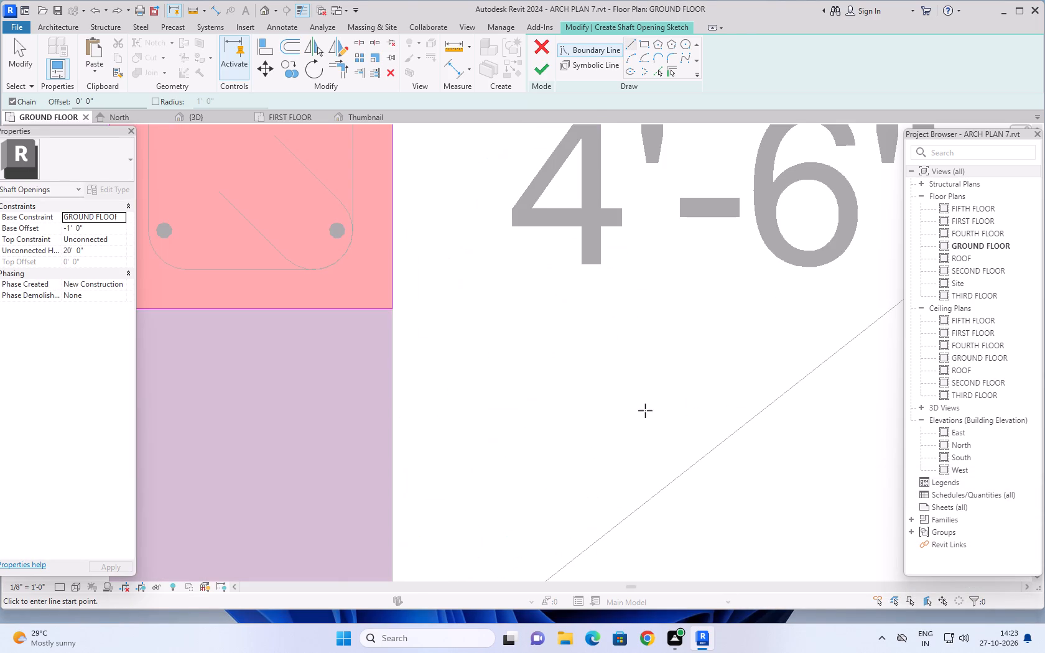
pyautogui.scroll(-10, 645, 410)
pyautogui.hotkey('ctrl', 'z')
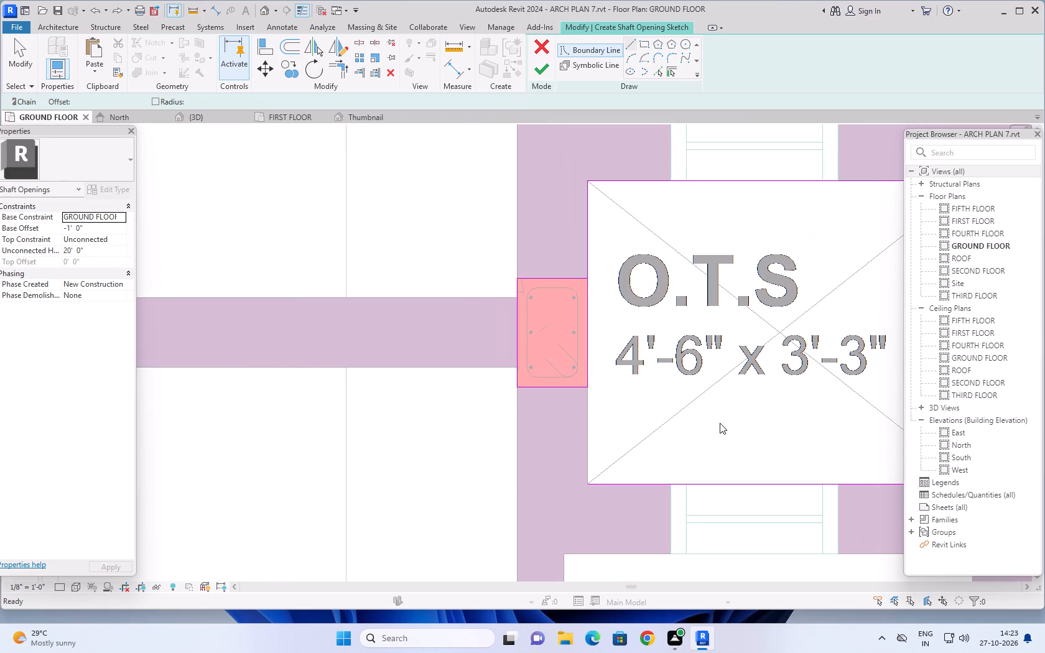
pyautogui.scroll(-11, 707, 343)
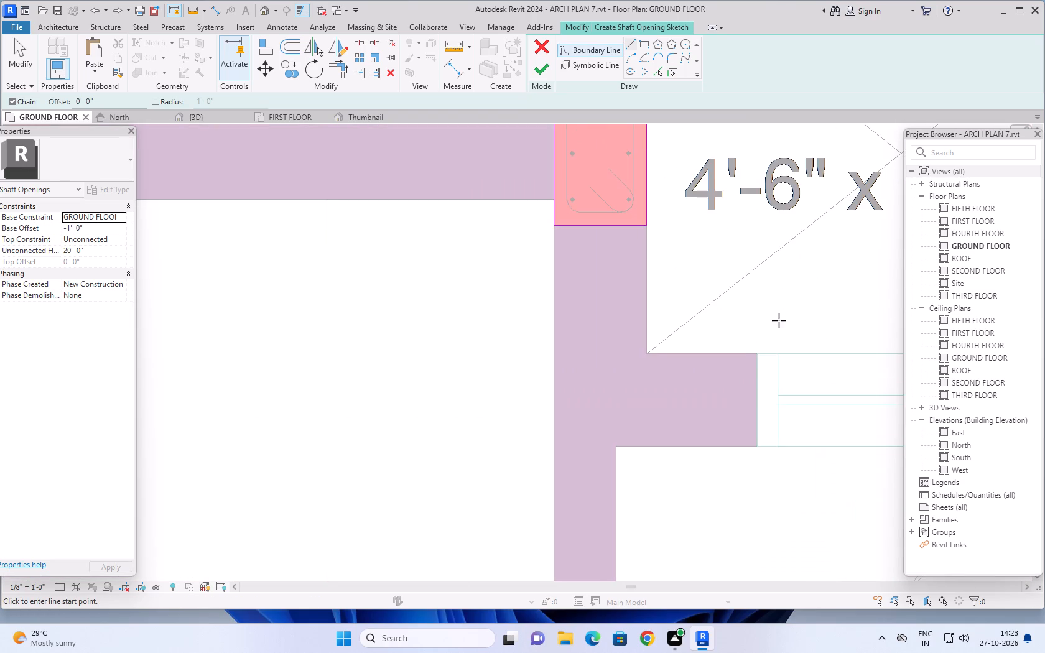
pyautogui.moveTo(780, 319); pyautogui.dragTo(542, 419, button='middle')
pyautogui.scroll(-3, 595, 403)
pyautogui.moveTo(661, 397); pyautogui.dragTo(583, 427, button='middle')
pyautogui.press('Escape')
pyautogui.press('Escape')
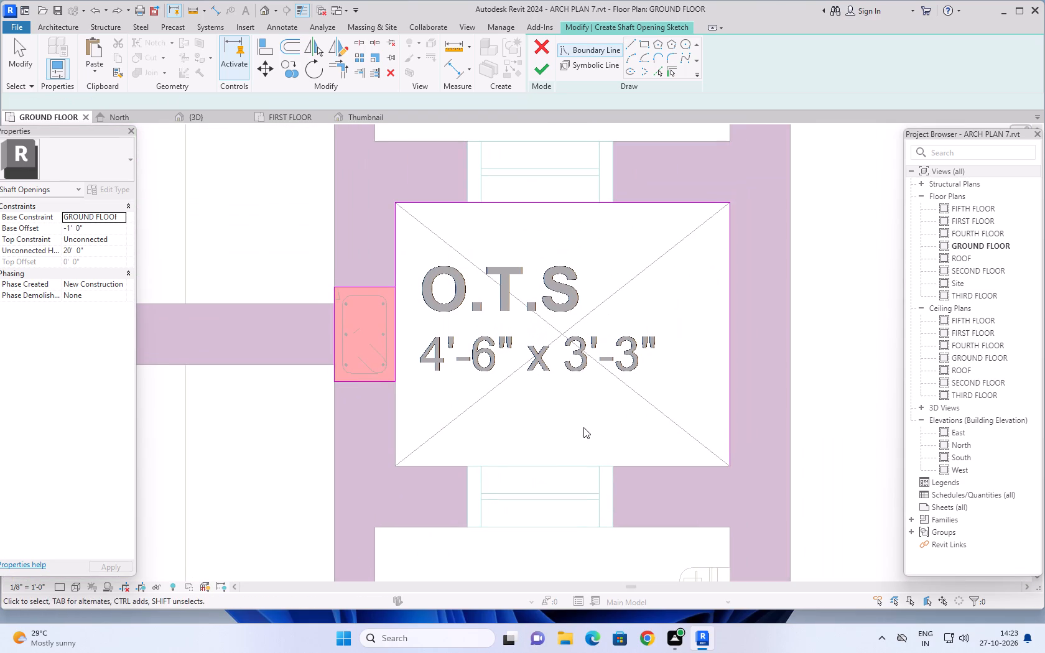
pyautogui.press('Escape')
pyautogui.press('Escape')
# Delete the remaining O.T.S. boundary lines along the duct's east edge, north edge and upper west edge.
pyautogui.click(728, 384)
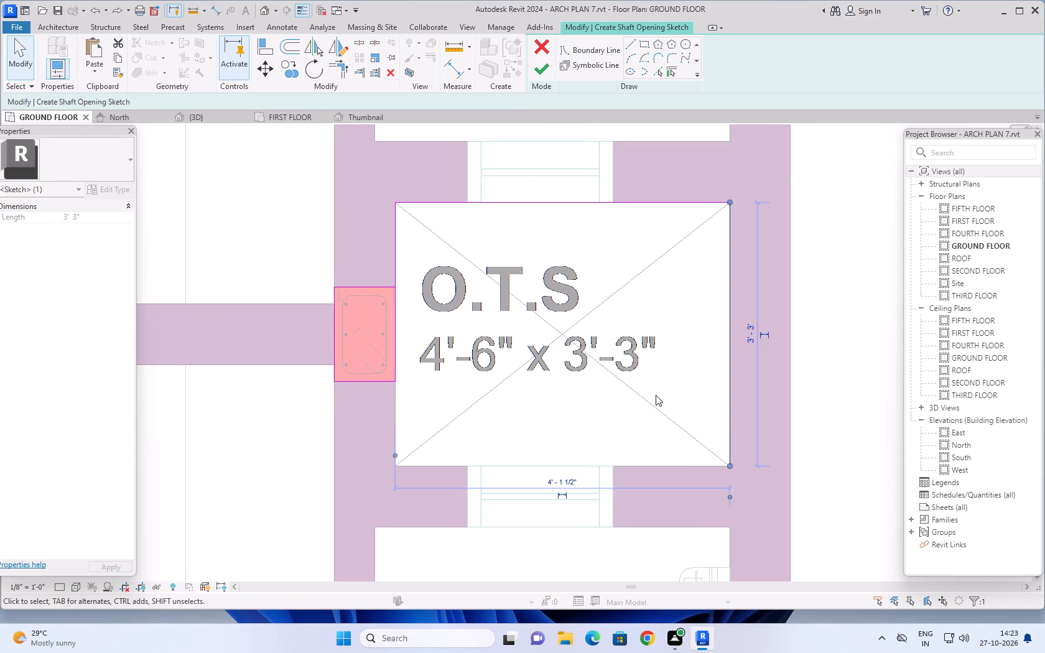
pyautogui.press('Delete')
pyautogui.click(580, 206)
pyautogui.press('Delete')
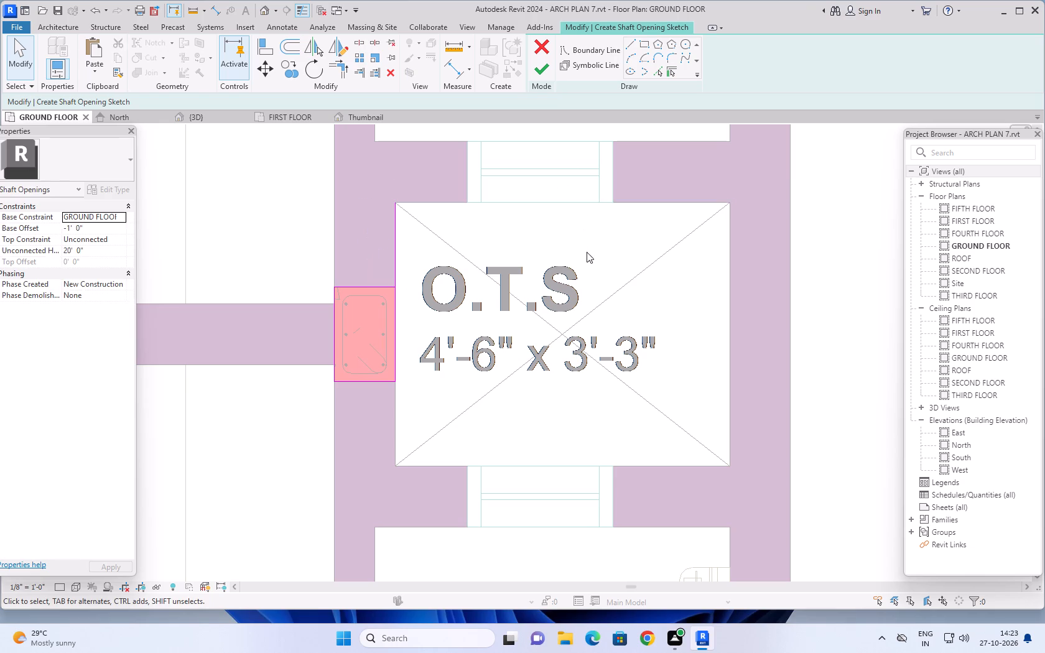
pyautogui.click(399, 240)
pyautogui.press('Delete')
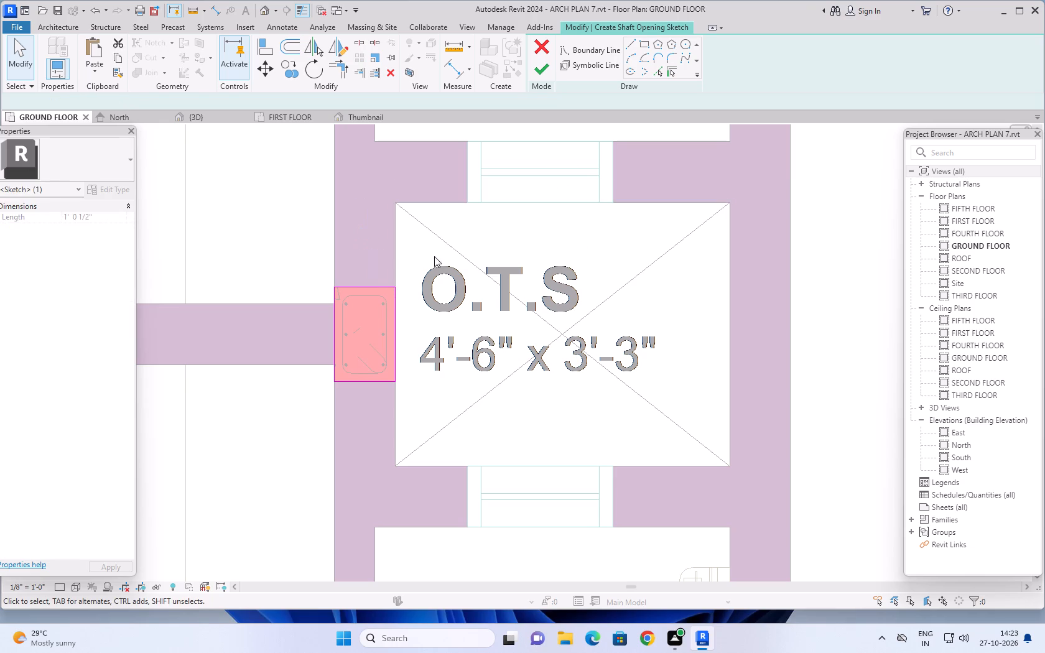
# Finish the shaft opening sketch with only the column outlines as boundaries.
pyautogui.click(544, 71)
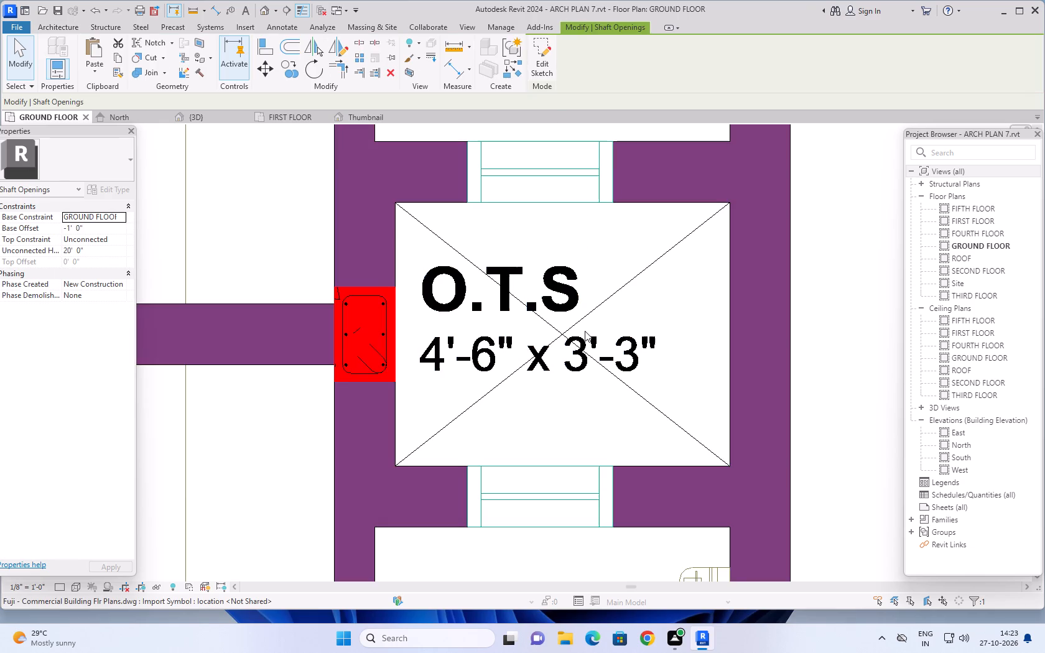
pyautogui.scroll(-13, 574, 335)
pyautogui.scroll(-2, 624, 328)
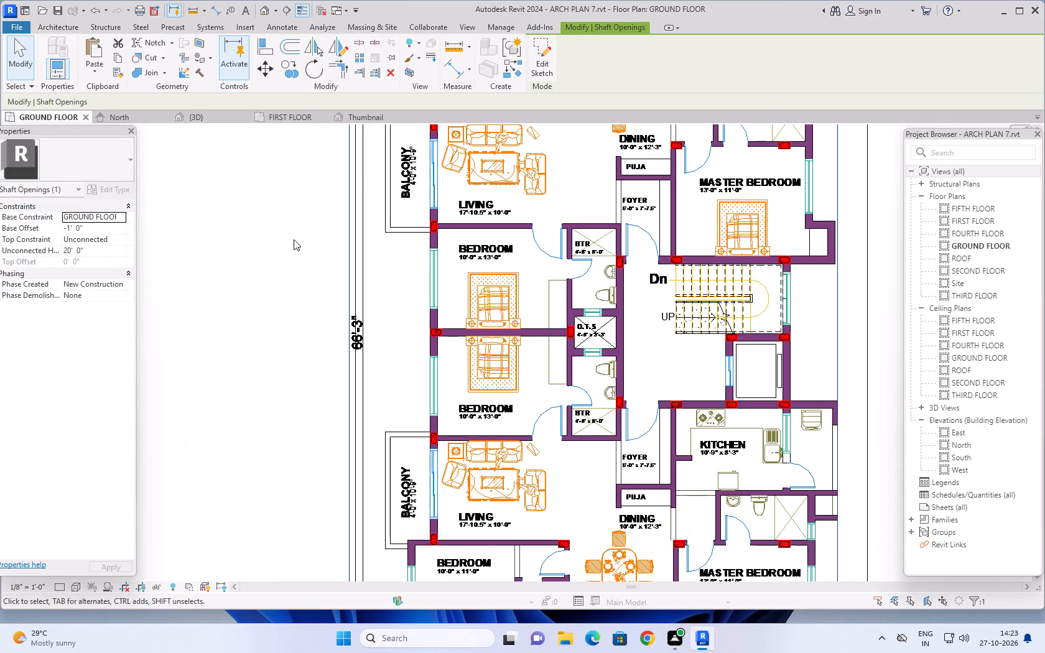
# In the 3D view, stretch the top of the column shaft openings up to a height of about 46'-6".
pyautogui.click(203, 116)
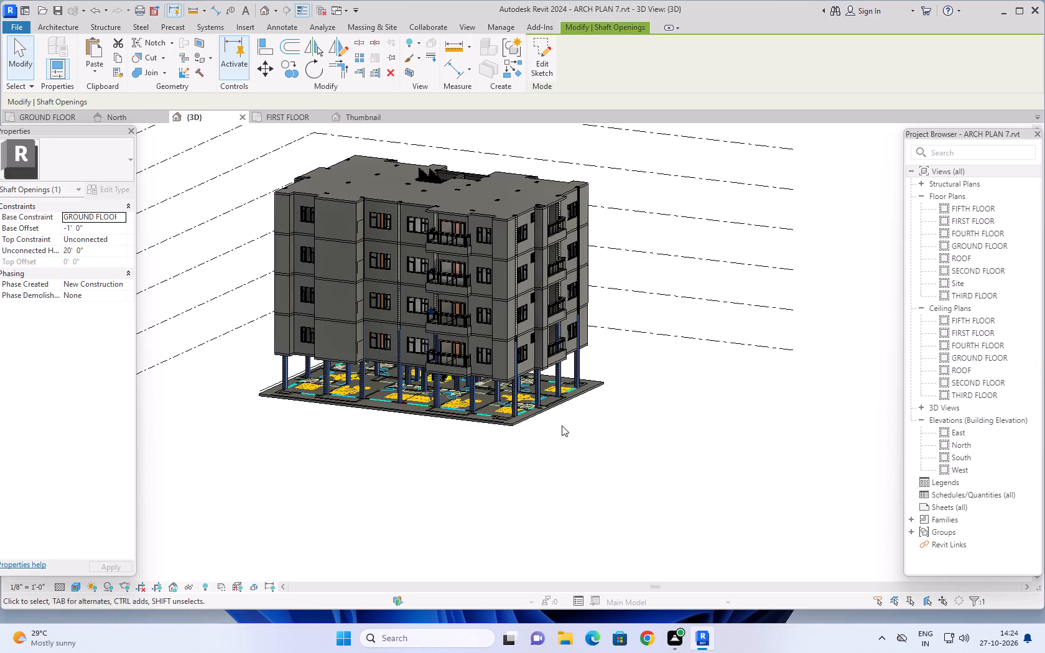
pyautogui.scroll(2, 388, 452)
pyautogui.moveTo(425, 429); pyautogui.dragTo(401, 564, button='middle')
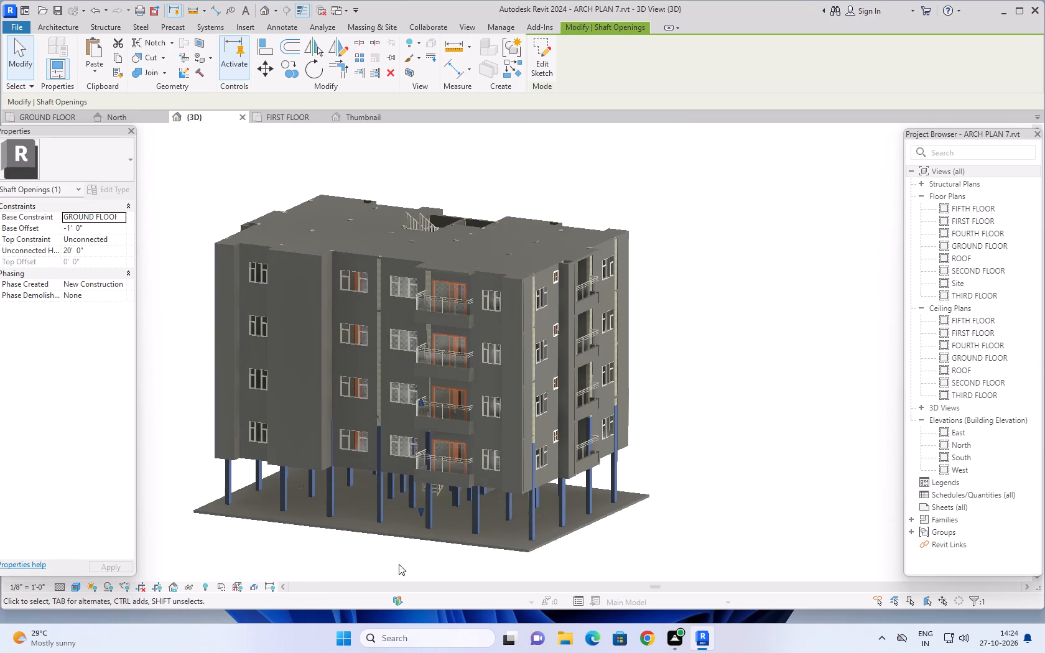
pyautogui.scroll(4, 414, 439)
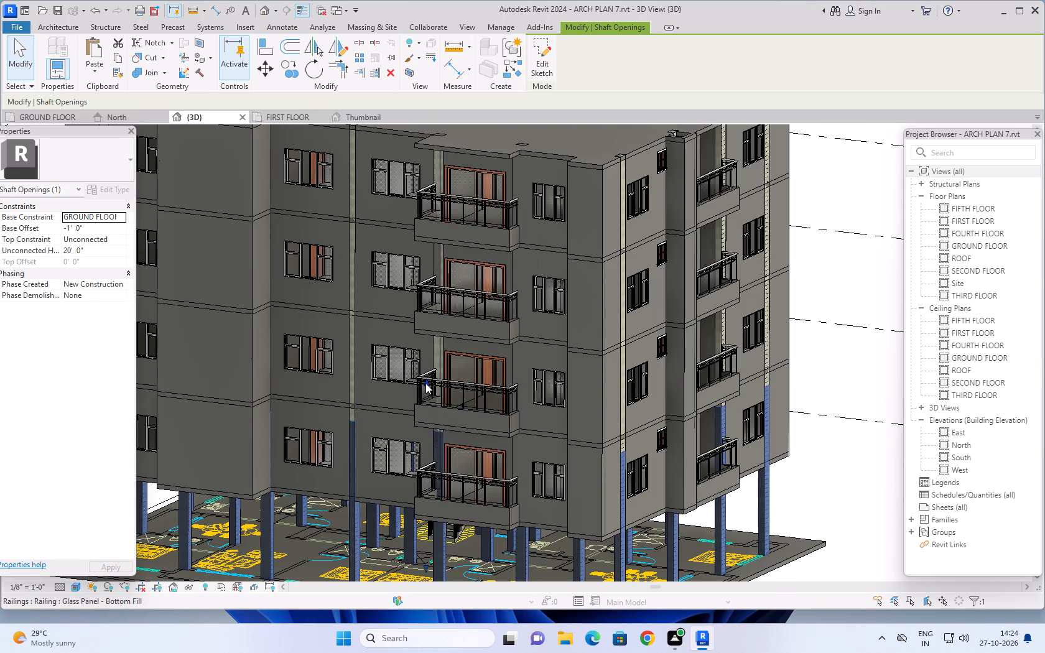
pyautogui.moveTo(425, 383); pyautogui.dragTo(420, 145)
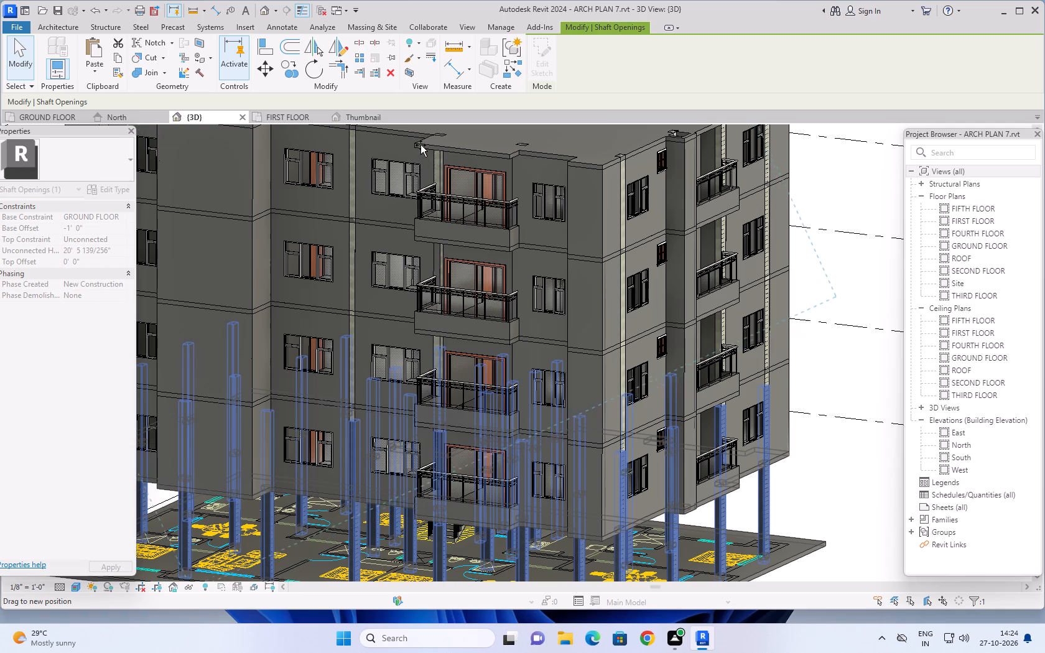
pyautogui.moveTo(420, 145); pyautogui.dragTo(420, 139)
# Stretch the top of the shaft openings above the roof slab to a height of about 64'-9".
pyautogui.scroll(-5, 466, 286)
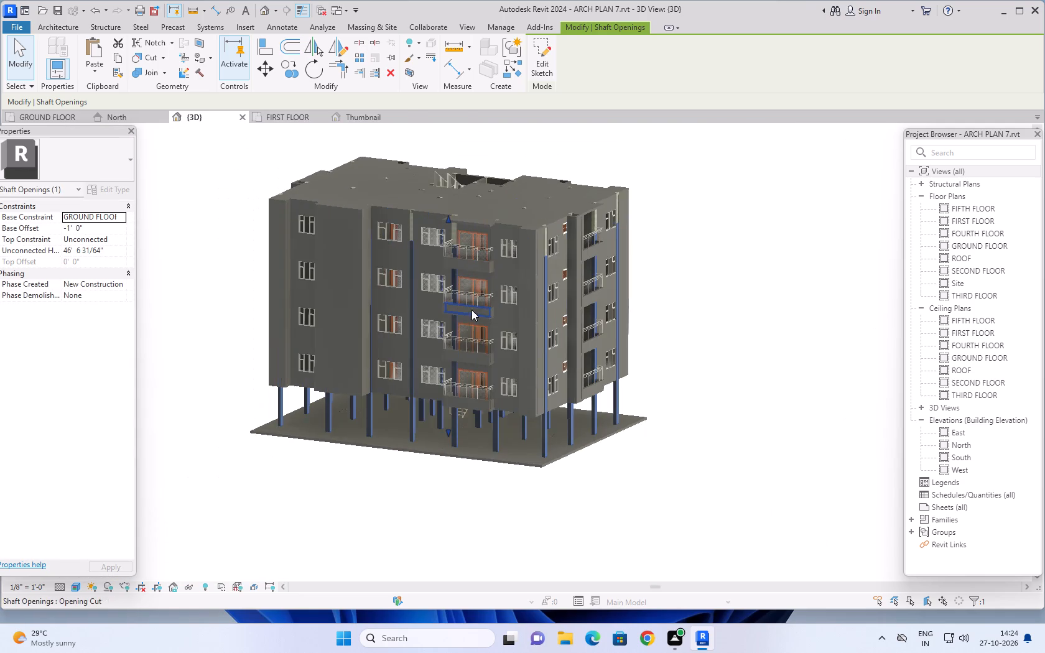
pyautogui.keyDown('shift'); pyautogui.moveTo(337, 516); pyautogui.dragTo(350, 534, button='middle'); pyautogui.keyUp('shift')
pyautogui.scroll(4, 468, 155)
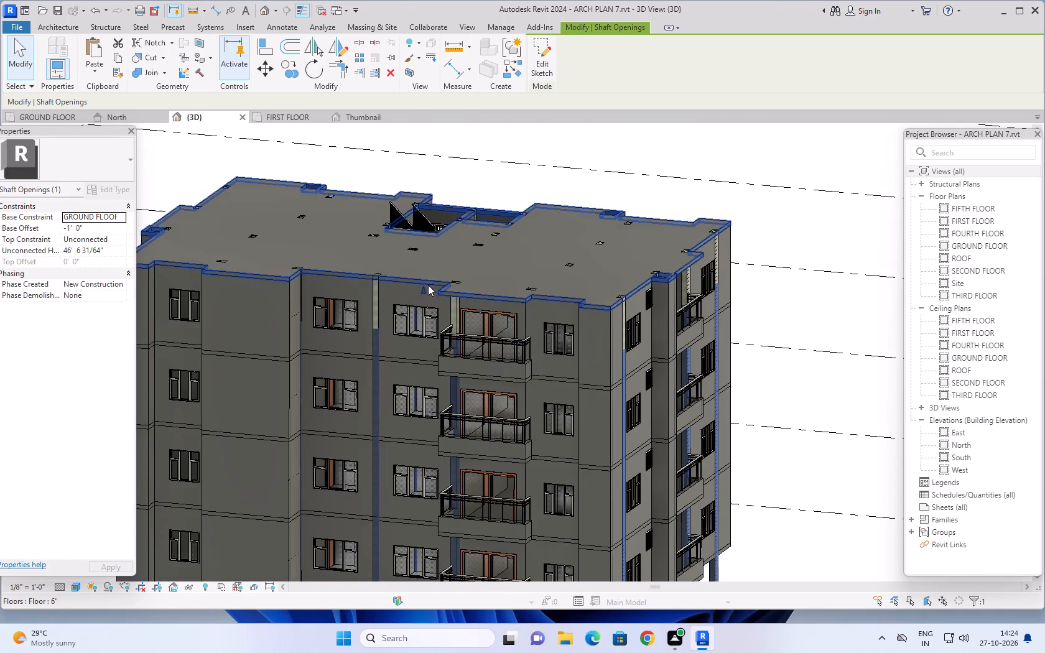
pyautogui.moveTo(424, 289); pyautogui.dragTo(432, 147)
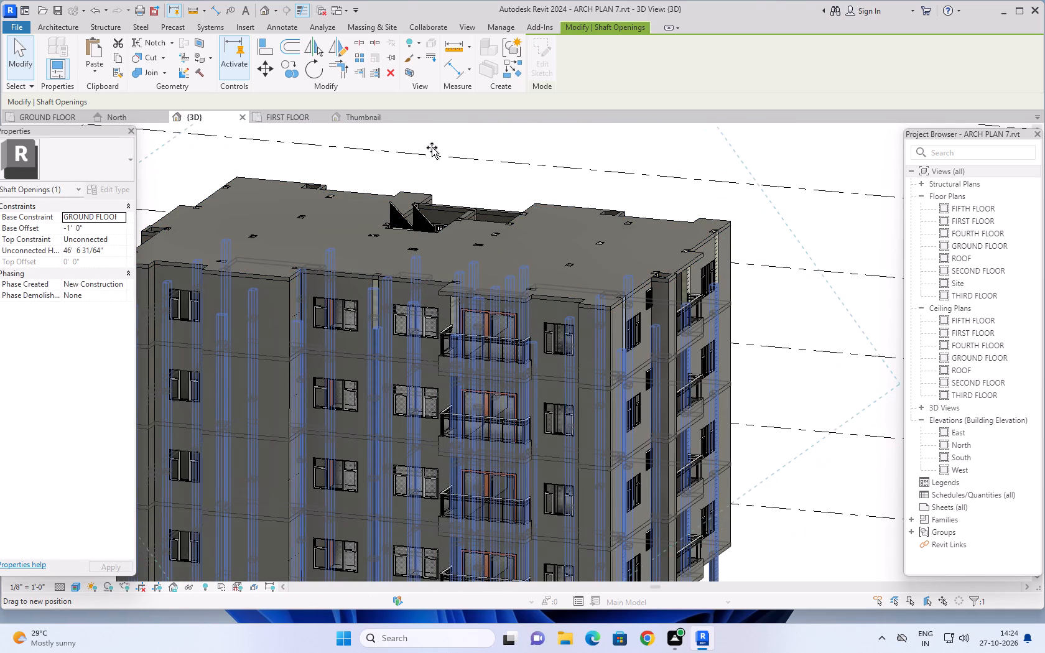
pyautogui.moveTo(432, 147); pyautogui.dragTo(432, 146)
# Extend the top of the shaft openings further above the roof slab and deselect them.
pyautogui.scroll(-3, 590, 246)
pyautogui.scroll(-1, 627, 294)
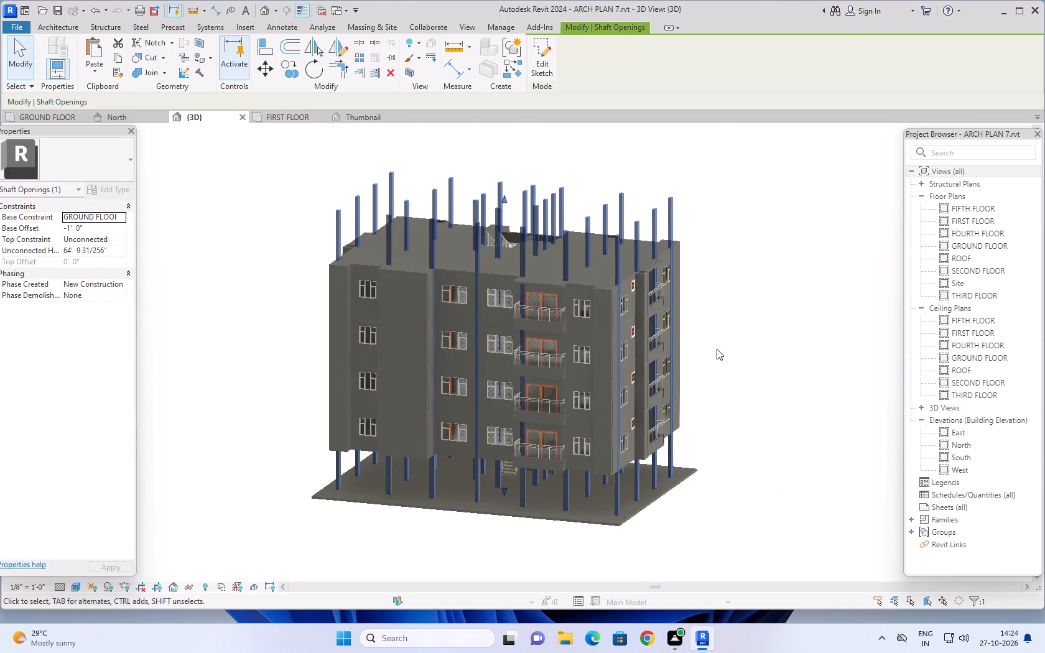
pyautogui.keyDown('shift'); pyautogui.moveTo(716, 354); pyautogui.dragTo(394, 320, button='middle'); pyautogui.keyUp('shift')
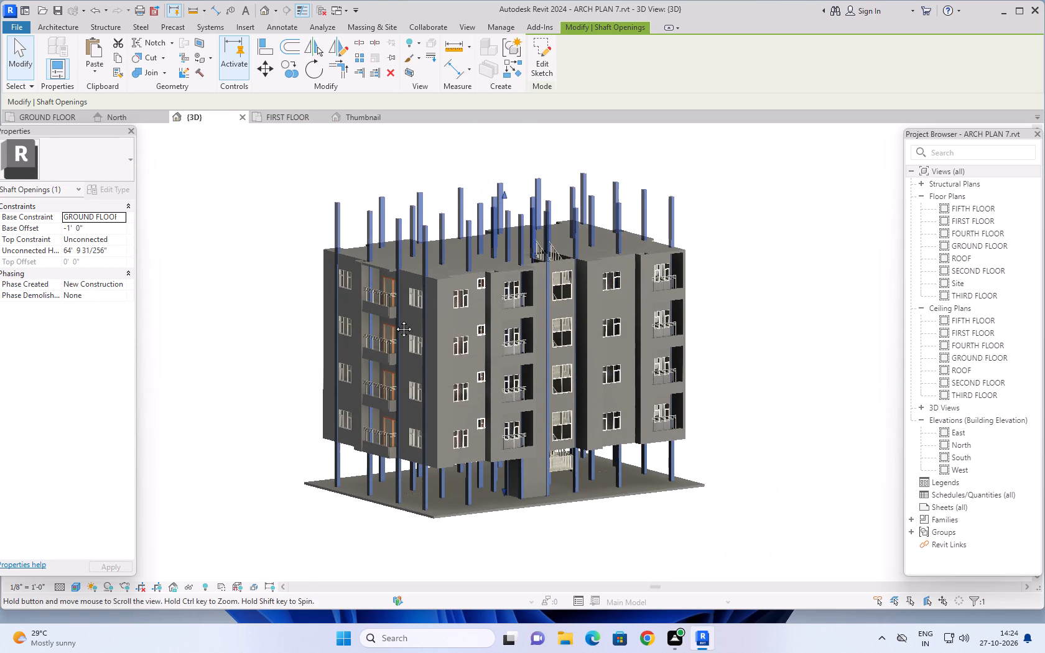
pyautogui.keyDown('shift'); pyautogui.moveTo(394, 320); pyautogui.dragTo(394, 310, button='middle'); pyautogui.keyUp('shift')
pyautogui.moveTo(301, 281); pyautogui.dragTo(271, 373, button='middle')
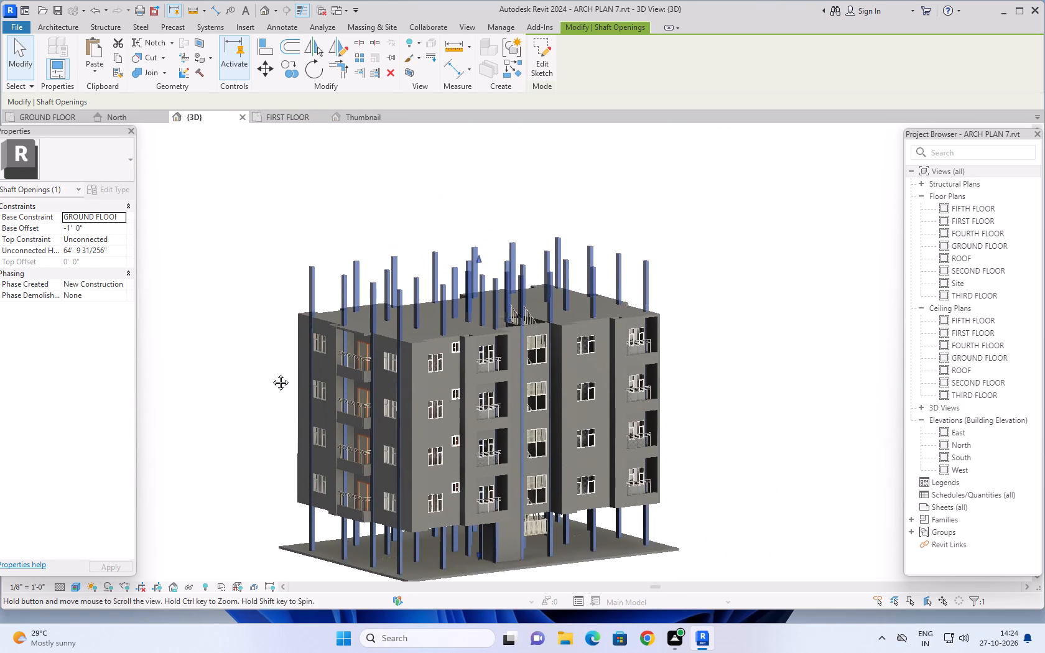
pyautogui.moveTo(271, 373); pyautogui.dragTo(271, 384, button='middle')
pyautogui.middleClick(271, 384)
pyautogui.scroll(4, 441, 270)
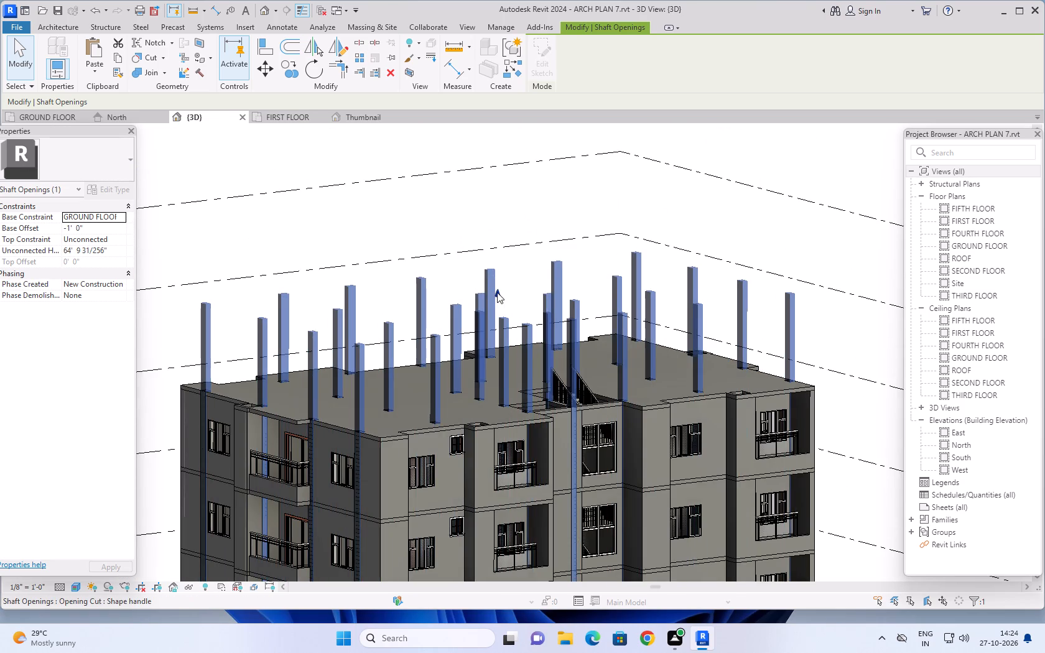
pyautogui.moveTo(497, 292); pyautogui.dragTo(507, 223)
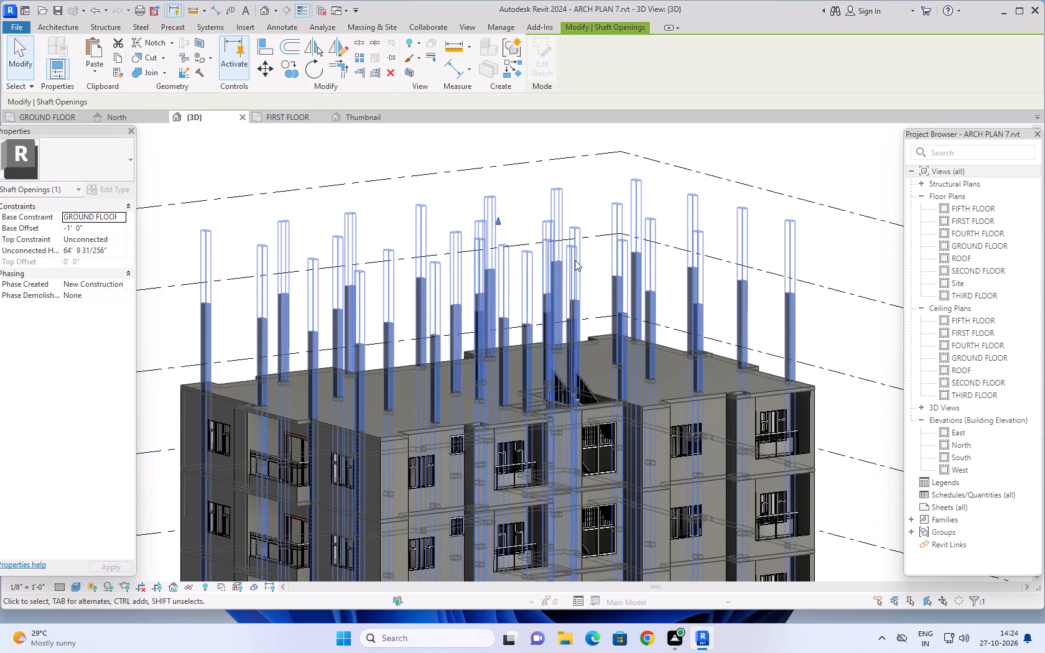
pyautogui.press('Escape')
pyautogui.press('Escape')
pyautogui.press('Escape')
# Examine the building from the side and from above to check the column openings through the roof slab.
pyautogui.scroll(-3, 512, 331)
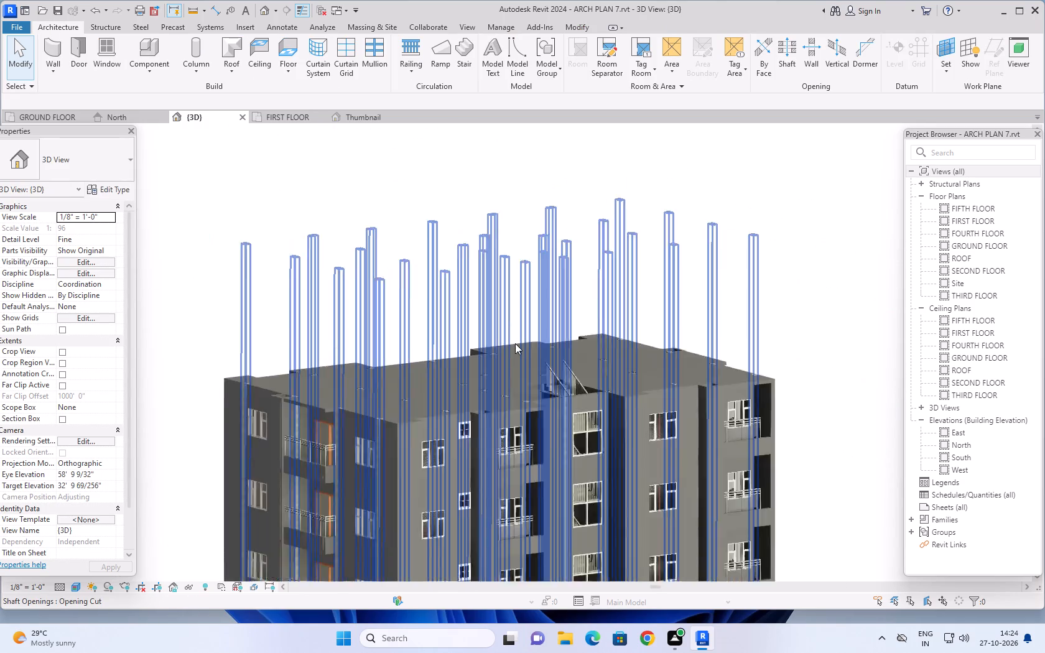
pyautogui.scroll(-6, 515, 343)
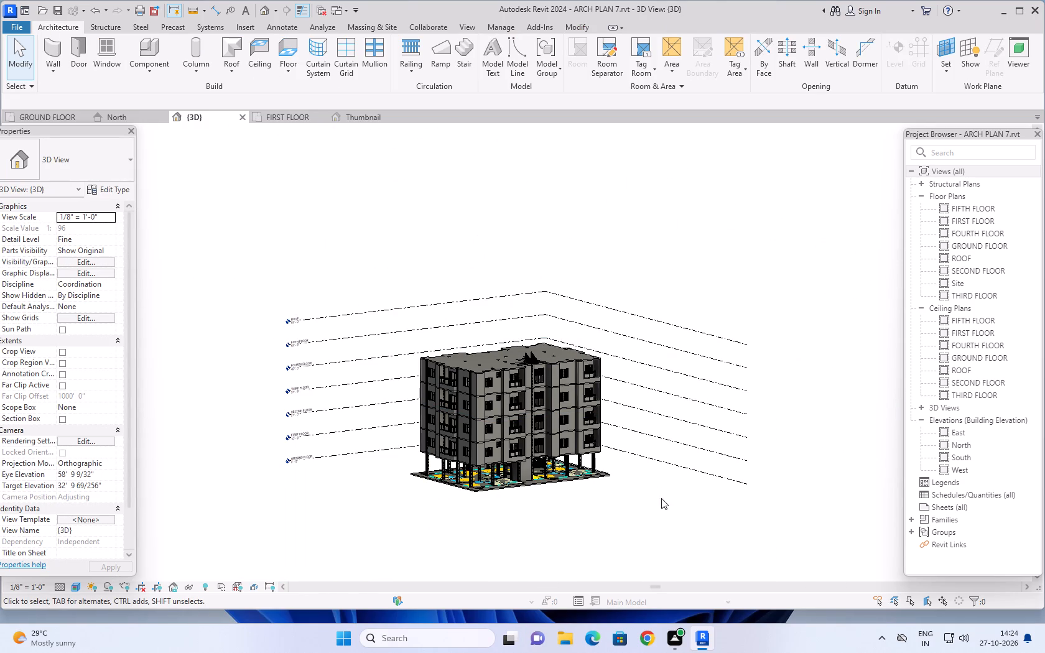
pyautogui.click(661, 500)
pyautogui.moveTo(410, 511); pyautogui.dragTo(637, 550, button='middle')
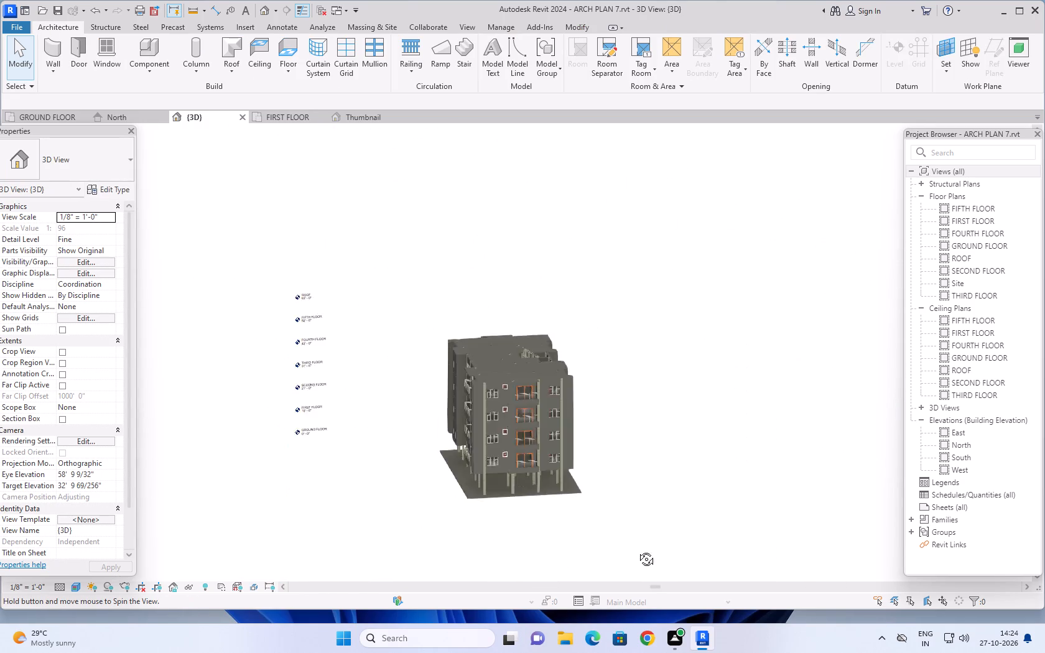
pyautogui.moveTo(637, 550); pyautogui.dragTo(690, 540, button='middle')
pyautogui.scroll(3, 638, 463)
pyautogui.moveTo(677, 425); pyautogui.dragTo(699, 363, button='middle')
pyautogui.keyDown('shift'); pyautogui.moveTo(505, 321); pyautogui.dragTo(570, 536, button='middle'); pyautogui.keyUp('shift')
pyautogui.keyDown('shift'); pyautogui.moveTo(666, 267); pyautogui.dragTo(695, 463, button='middle'); pyautogui.keyUp('shift')
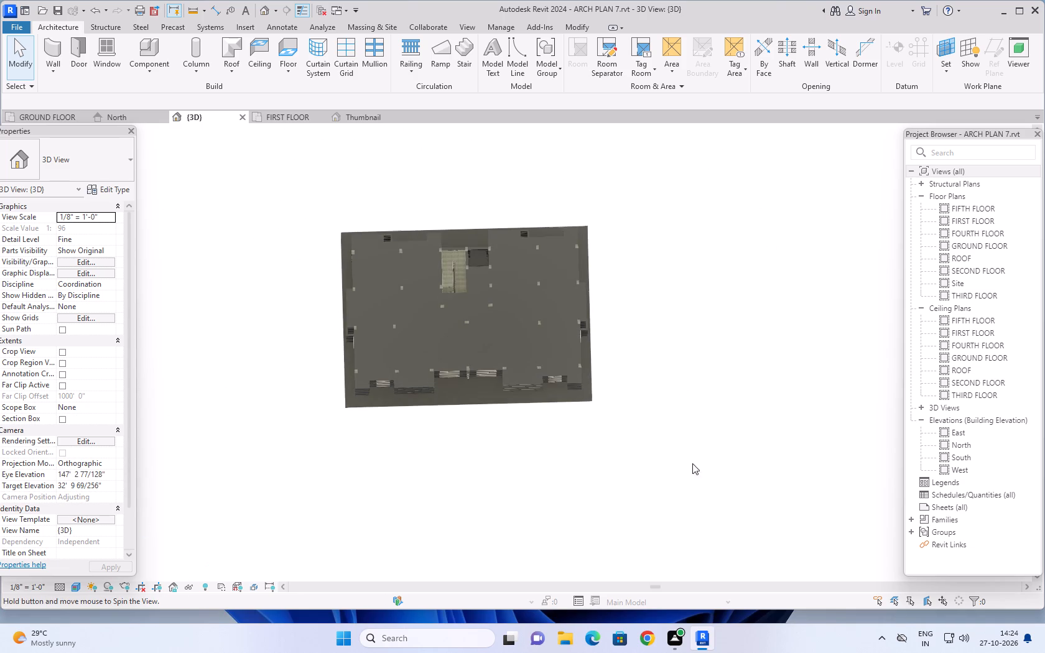
pyautogui.scroll(7, 542, 369)
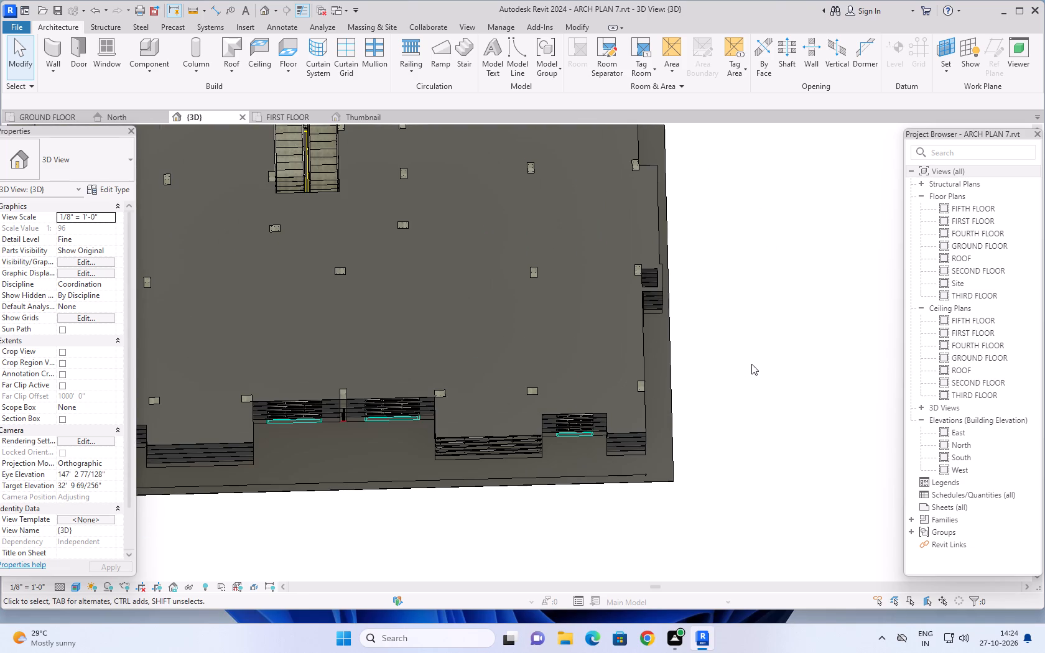
pyautogui.scroll(-2, 751, 364)
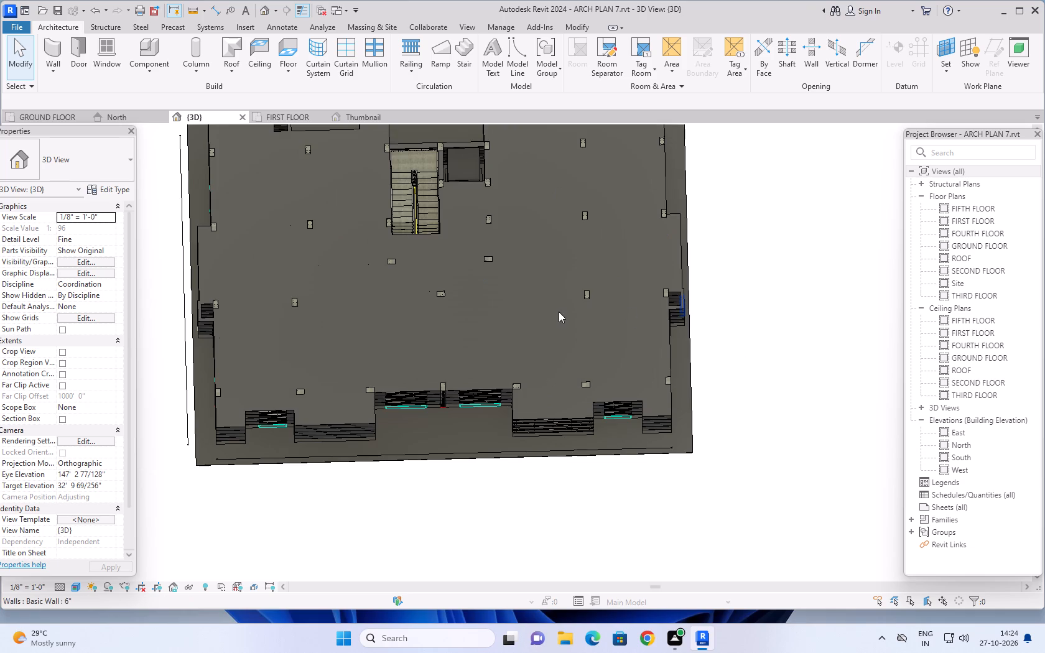
# Switch to the GROUND FLOOR plan view.
pyautogui.click(34, 114)
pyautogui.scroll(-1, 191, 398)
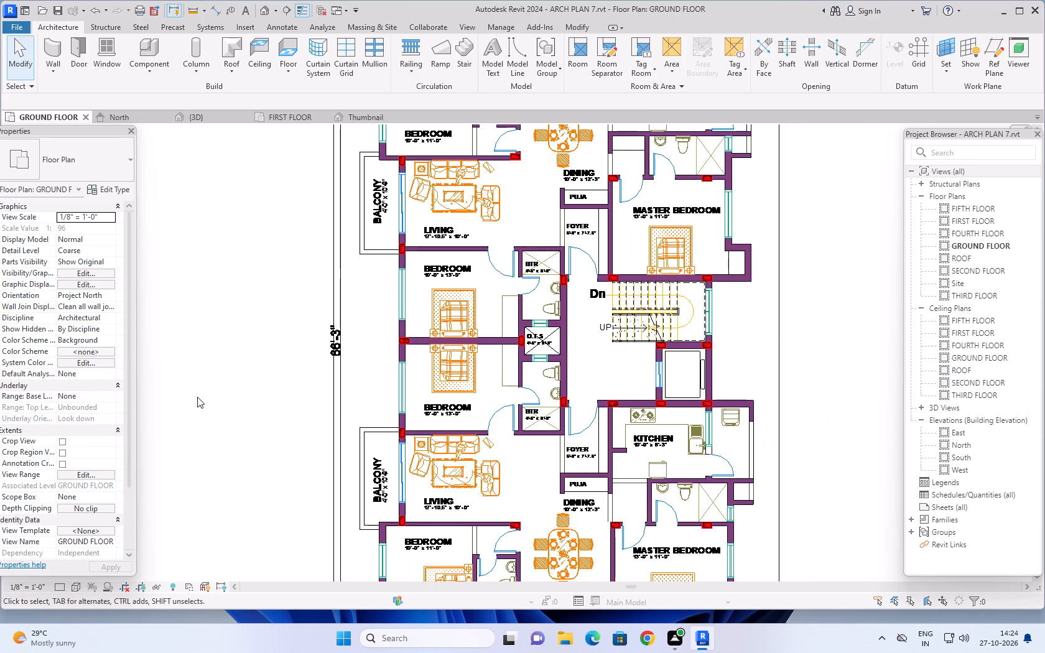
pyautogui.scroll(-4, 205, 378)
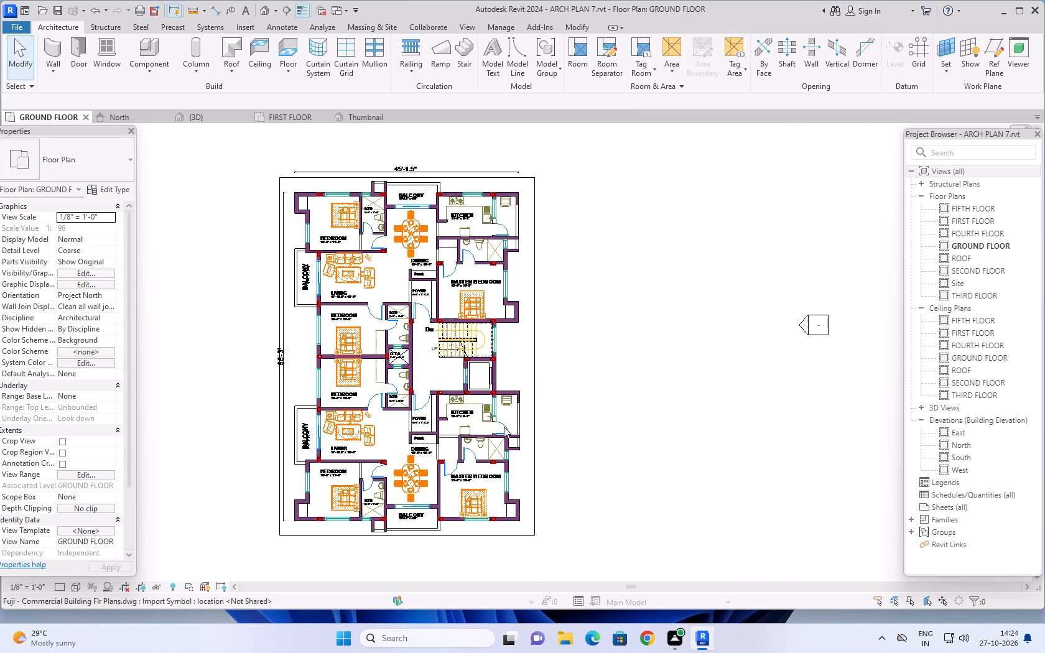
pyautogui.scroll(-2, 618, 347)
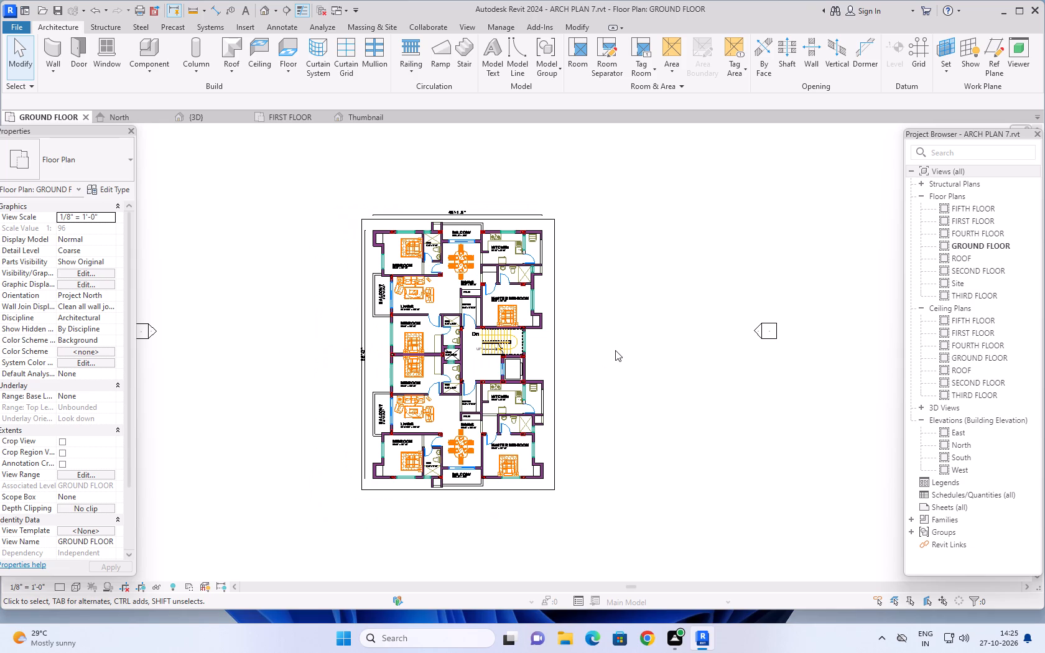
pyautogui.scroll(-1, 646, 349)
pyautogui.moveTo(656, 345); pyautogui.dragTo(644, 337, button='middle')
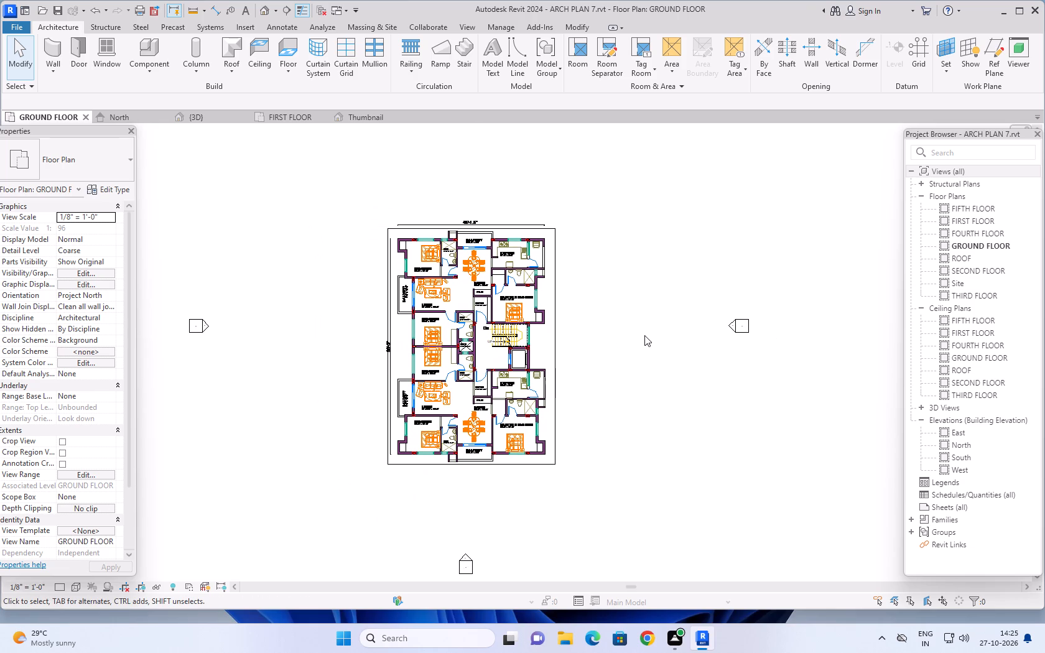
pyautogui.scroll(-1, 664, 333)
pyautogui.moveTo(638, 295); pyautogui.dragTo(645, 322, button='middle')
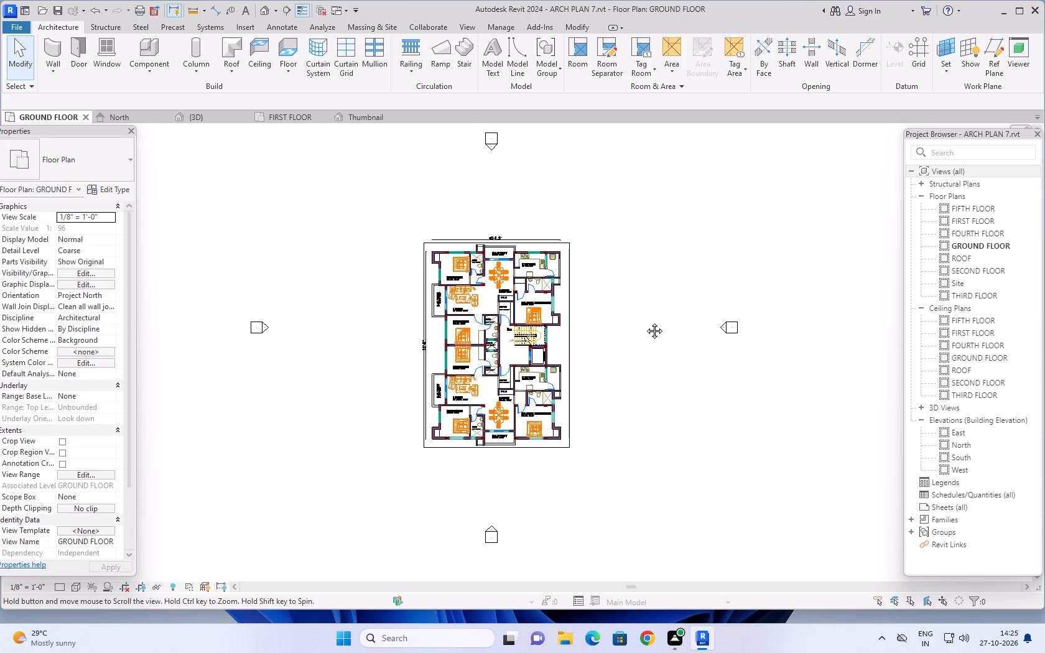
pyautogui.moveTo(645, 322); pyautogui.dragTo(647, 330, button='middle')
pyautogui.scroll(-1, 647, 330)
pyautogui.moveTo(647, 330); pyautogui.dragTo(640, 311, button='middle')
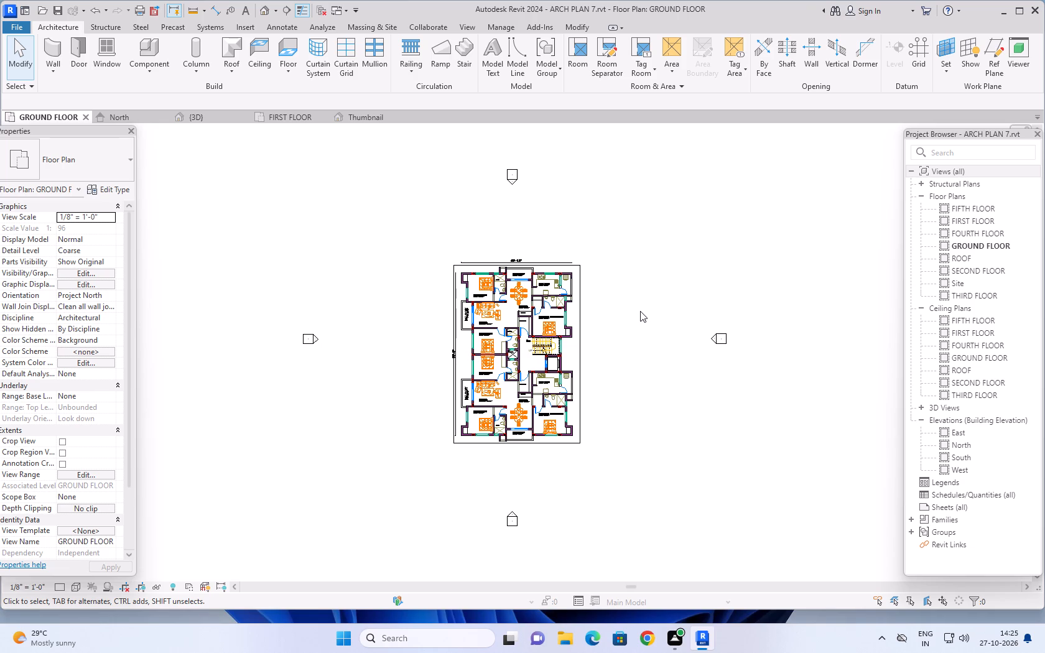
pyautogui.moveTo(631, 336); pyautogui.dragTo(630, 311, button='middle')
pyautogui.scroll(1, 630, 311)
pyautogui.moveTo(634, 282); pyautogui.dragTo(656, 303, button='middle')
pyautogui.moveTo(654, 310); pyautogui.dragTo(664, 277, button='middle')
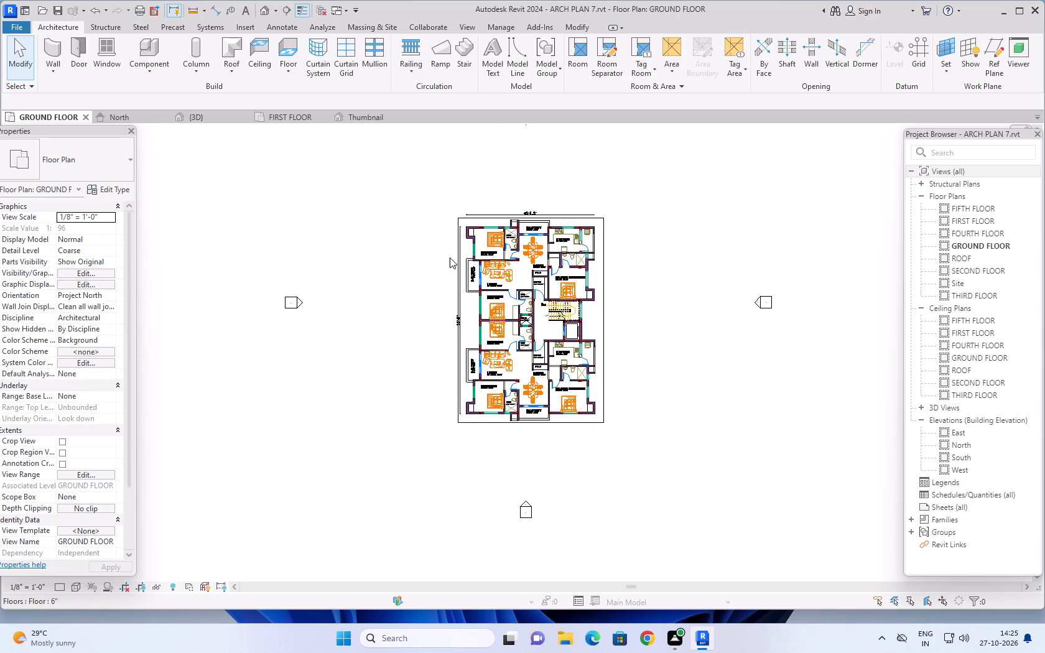
# Examine the apartment layout and column positions in the ground floor plan.
pyautogui.scroll(8, 450, 257)
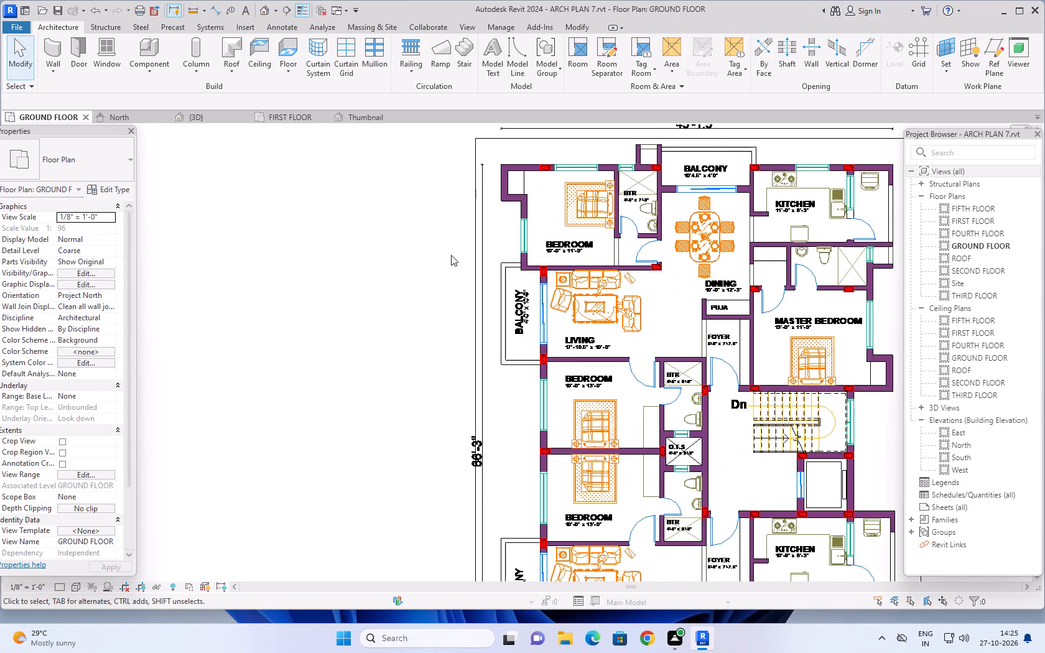
pyautogui.scroll(1, 451, 255)
pyautogui.scroll(-7, 450, 256)
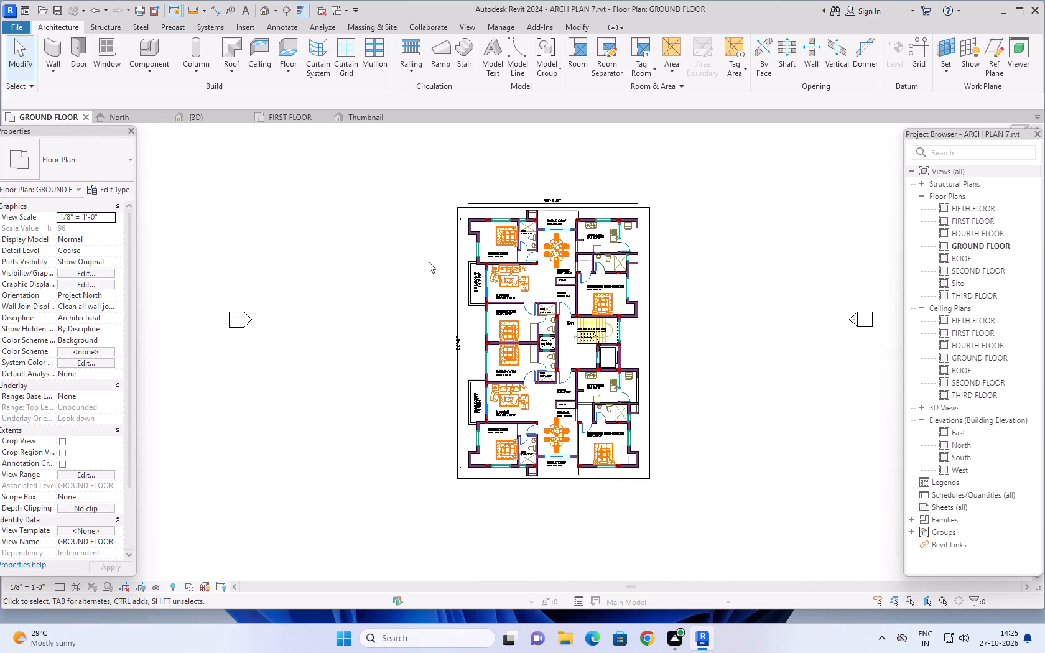
pyautogui.moveTo(423, 256); pyautogui.dragTo(415, 241, button='middle')
# Switch to the 3D view and examine the building's roof slab and facades from above and from the corner.
pyautogui.click(209, 109)
pyautogui.click(205, 118)
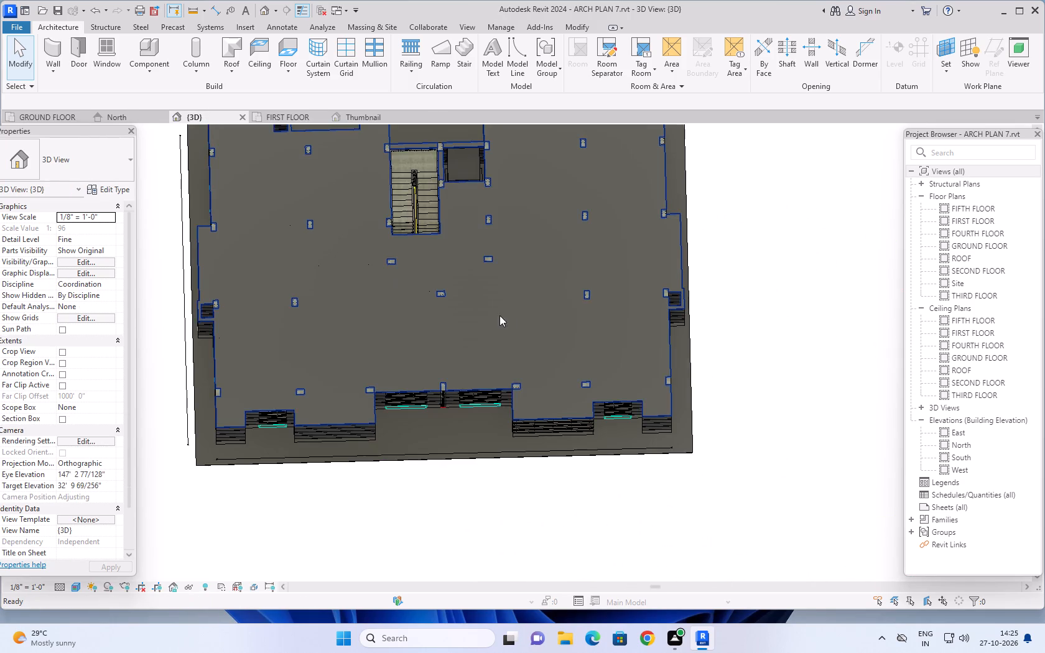
pyautogui.scroll(-2, 611, 327)
pyautogui.scroll(-3, 707, 355)
pyautogui.moveTo(719, 465); pyautogui.dragTo(553, 413, button='middle')
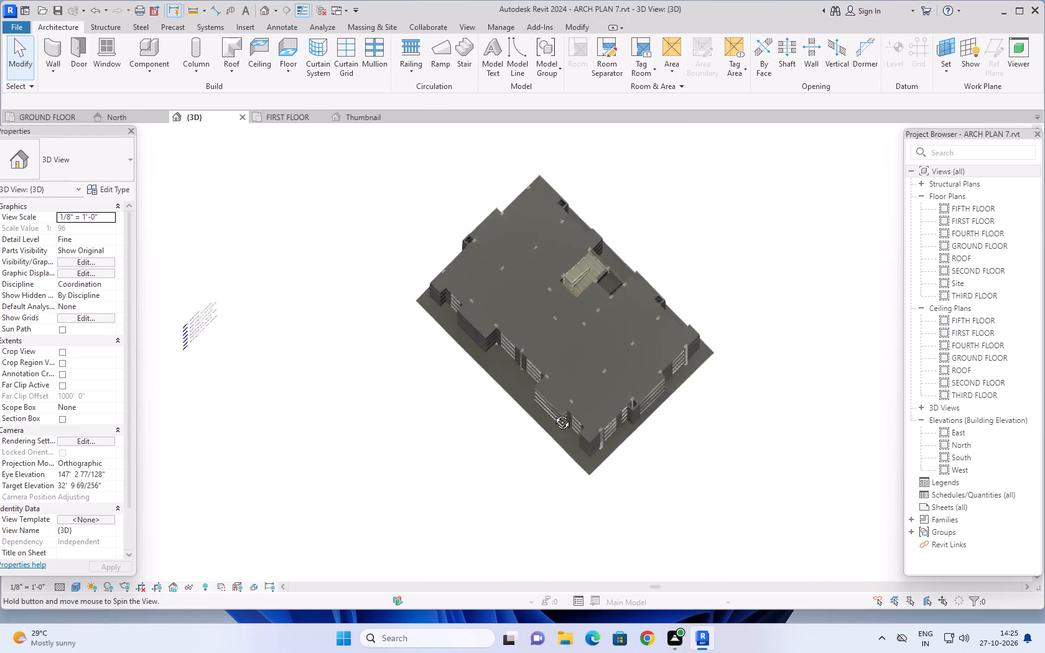
pyautogui.moveTo(553, 413); pyautogui.dragTo(662, 185, button='middle')
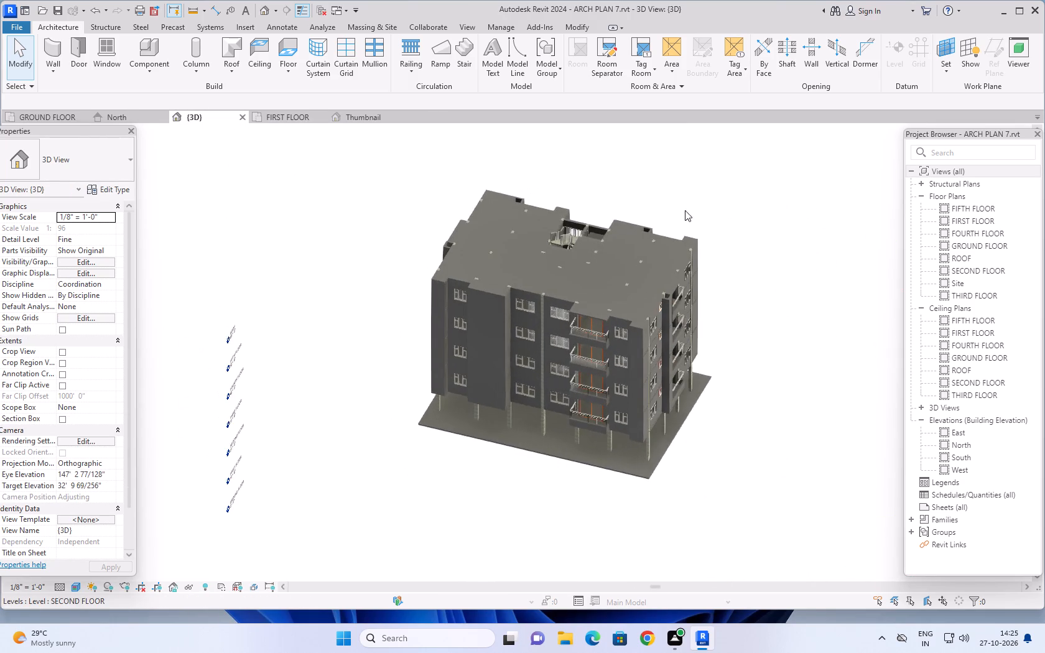
pyautogui.scroll(2, 690, 219)
pyautogui.moveTo(725, 234); pyautogui.dragTo(726, 183, button='middle')
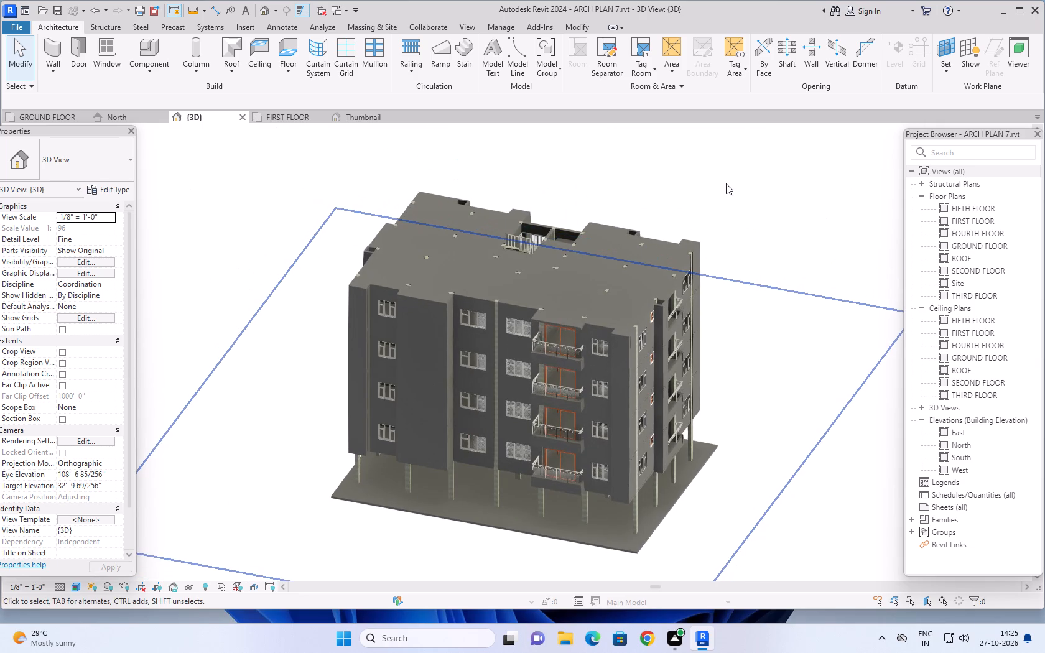
pyautogui.moveTo(807, 313); pyautogui.dragTo(753, 338, button='middle')
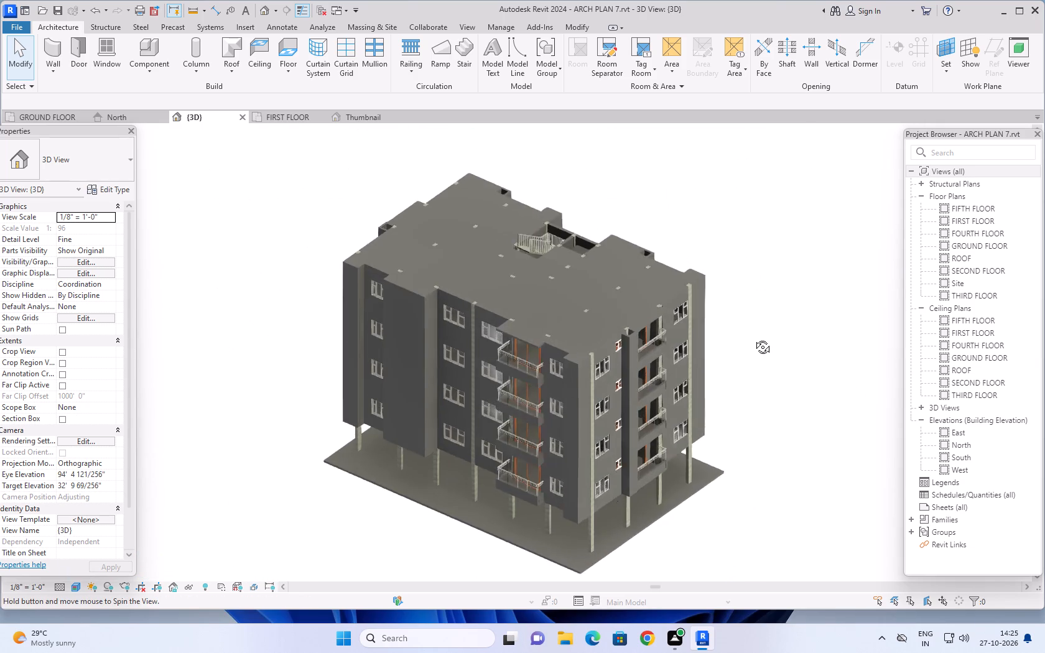
pyautogui.moveTo(753, 338); pyautogui.dragTo(746, 264, button='middle')
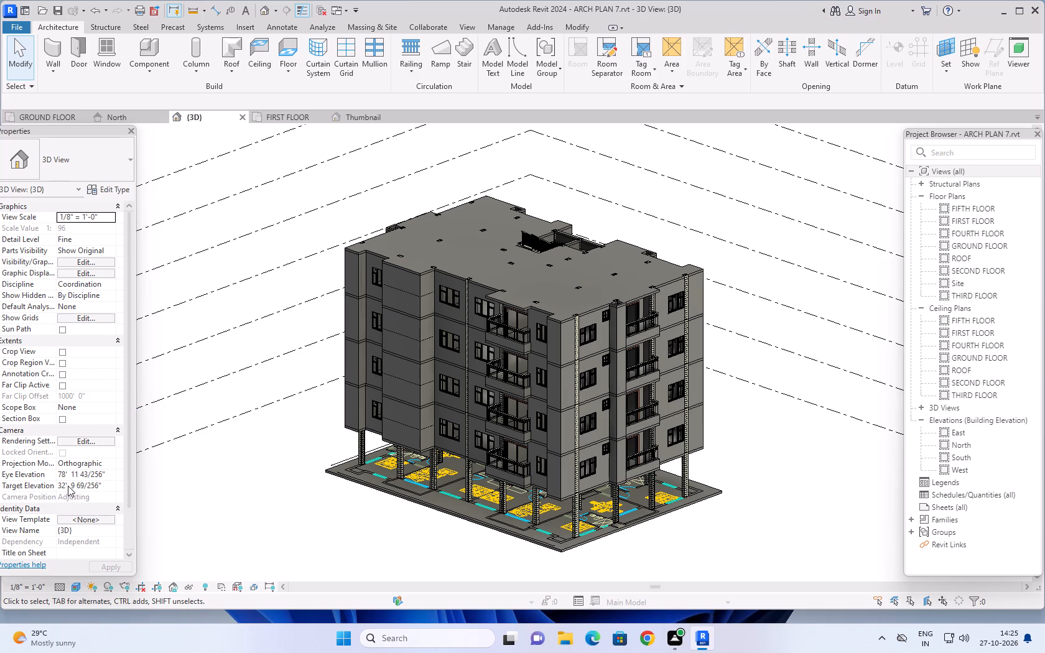
# Turn on the section box for the 3D view.
pyautogui.scroll(-3, 75, 422)
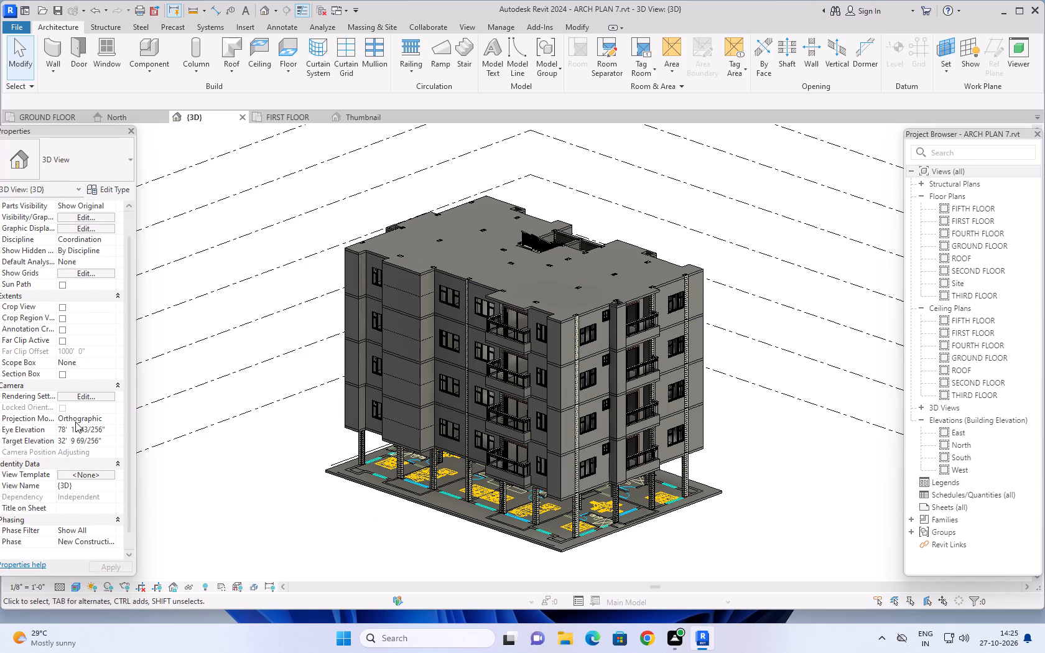
pyautogui.scroll(-2, 75, 425)
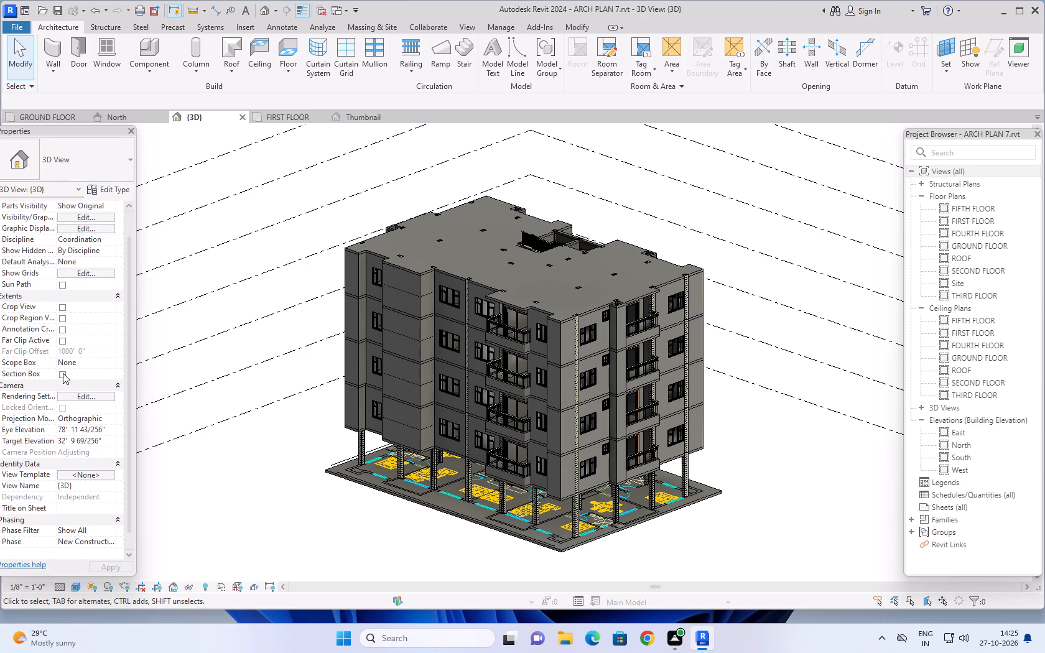
pyautogui.click(63, 373)
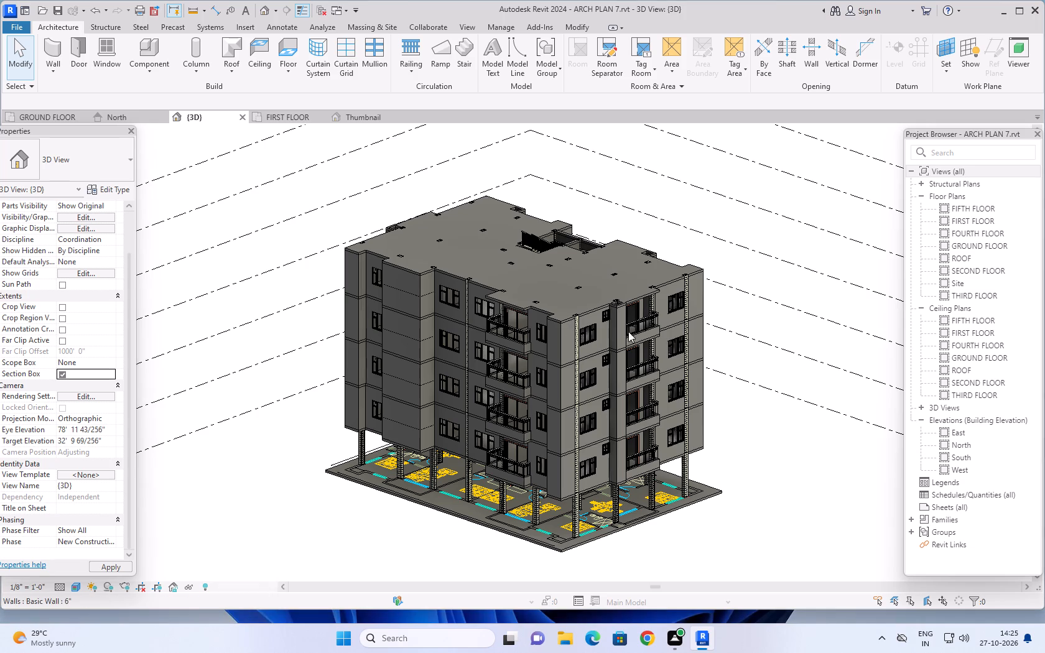
# Move the whole section box down so that it cuts the building just above the second floor level.
pyautogui.scroll(-5, 715, 353)
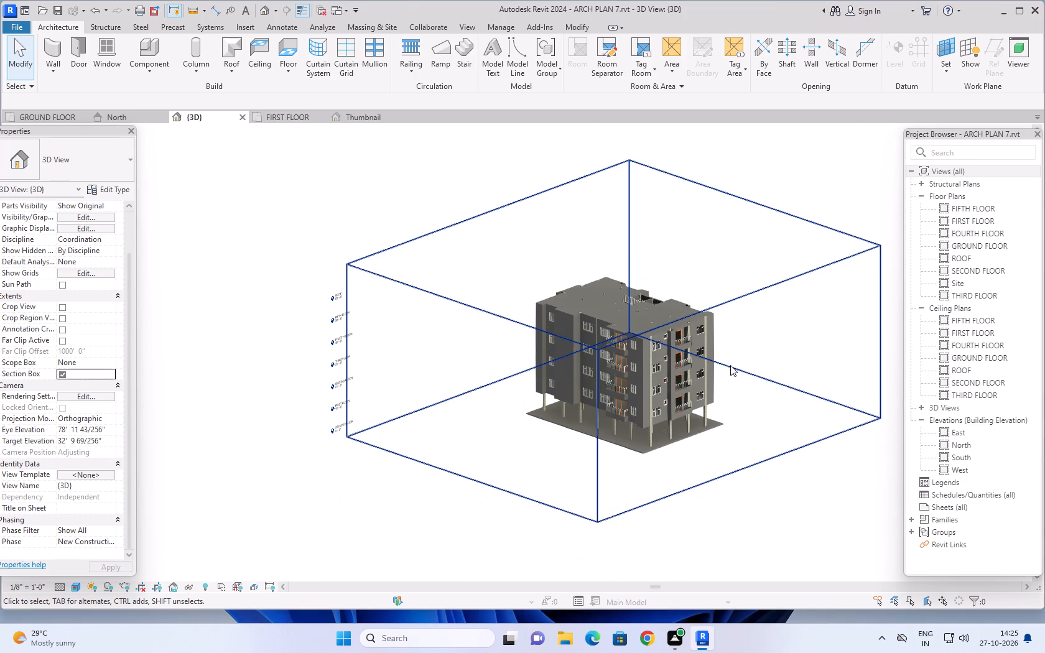
pyautogui.moveTo(741, 372); pyautogui.dragTo(708, 395, button='middle')
pyautogui.middleClick(708, 395)
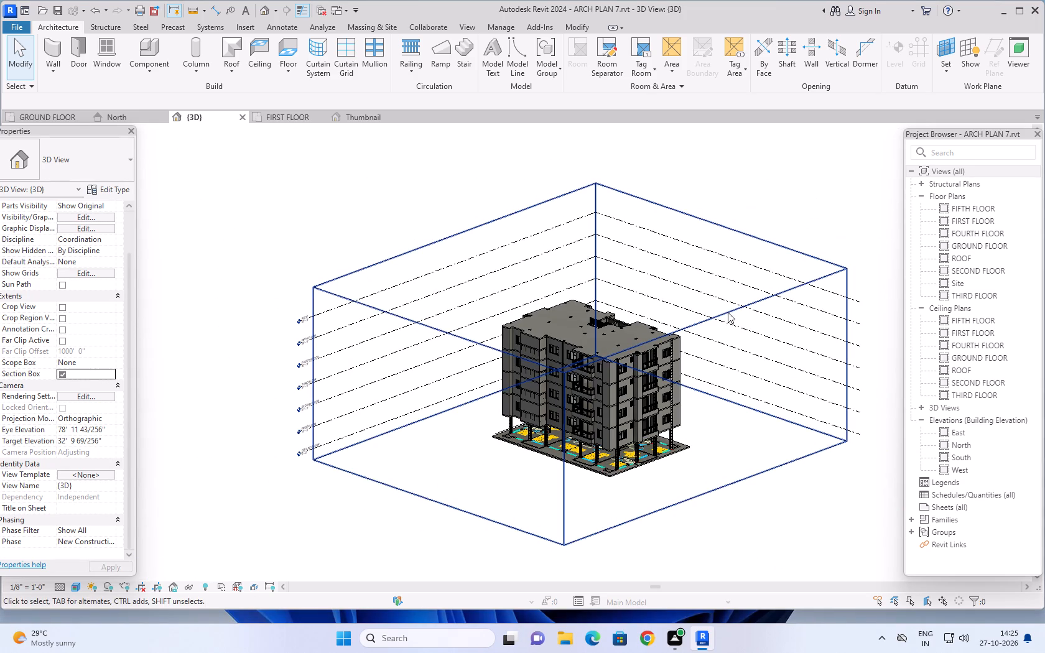
pyautogui.moveTo(728, 312); pyautogui.dragTo(745, 439)
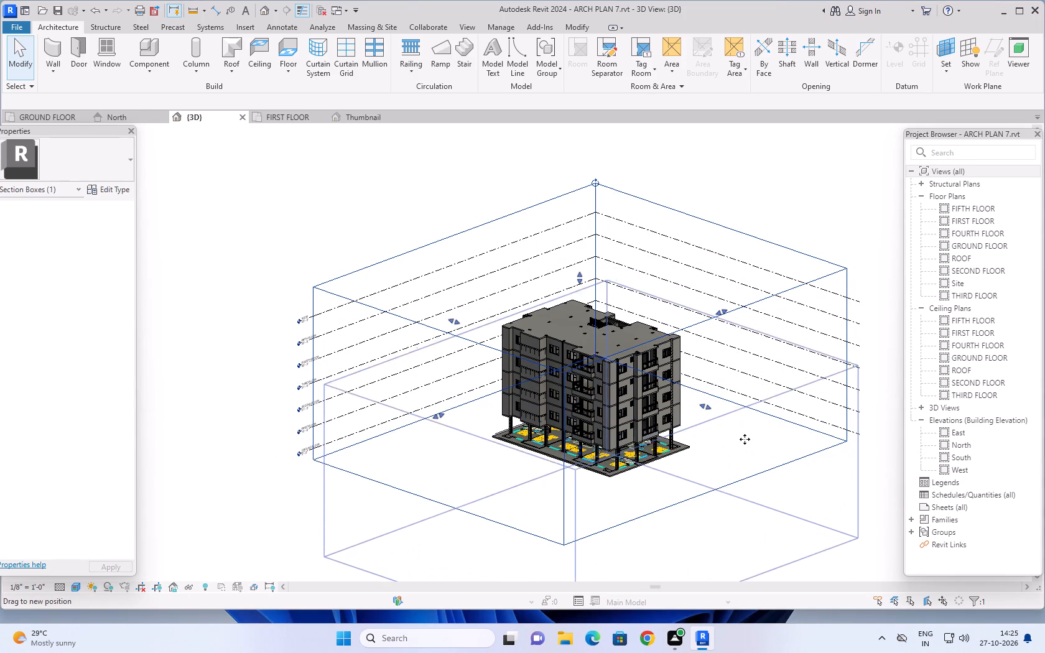
pyautogui.moveTo(745, 439); pyautogui.dragTo(748, 466)
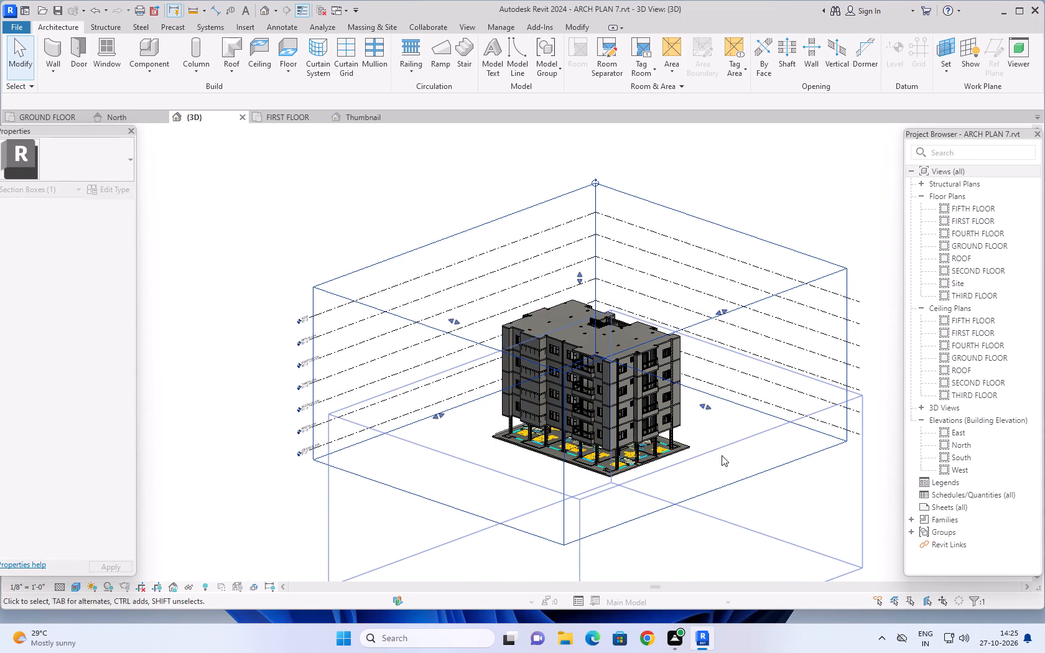
# Examine the cut storey's walls, columns, staircase and lift shaft from above and from the sides.
pyautogui.scroll(6, 680, 456)
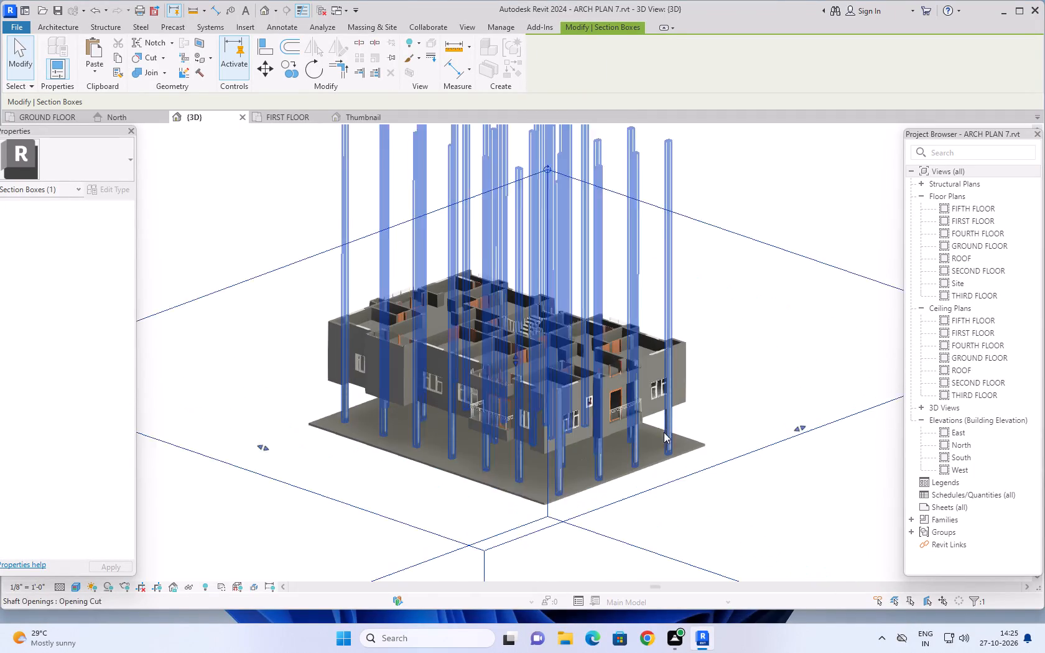
pyautogui.scroll(1, 664, 432)
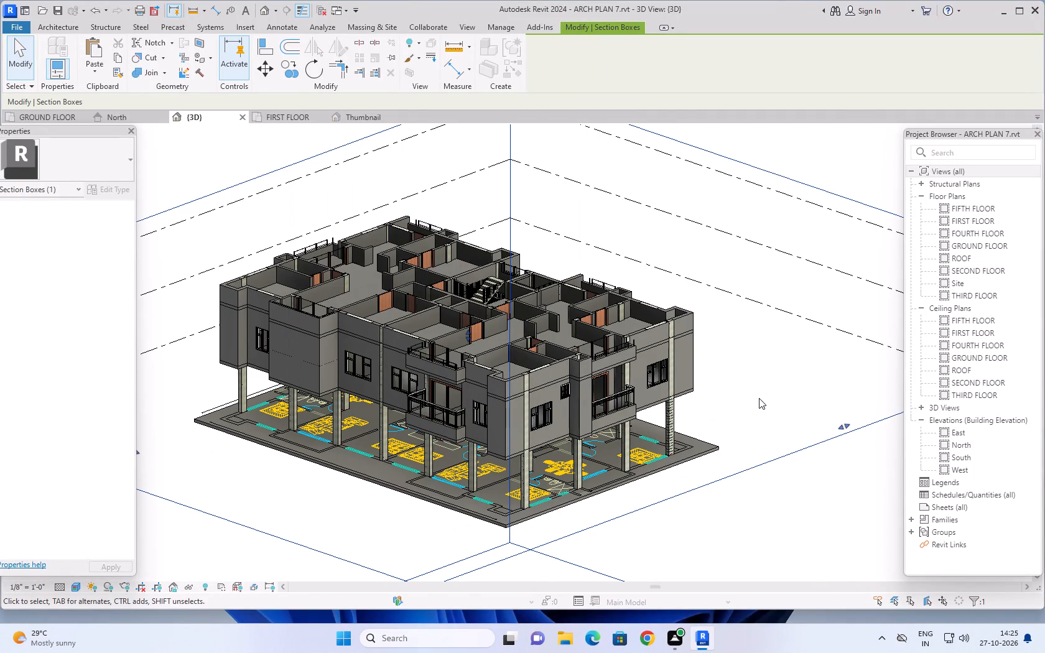
pyautogui.keyDown('shift'); pyautogui.moveTo(758, 398); pyautogui.dragTo(559, 521, button='middle'); pyautogui.keyUp('shift')
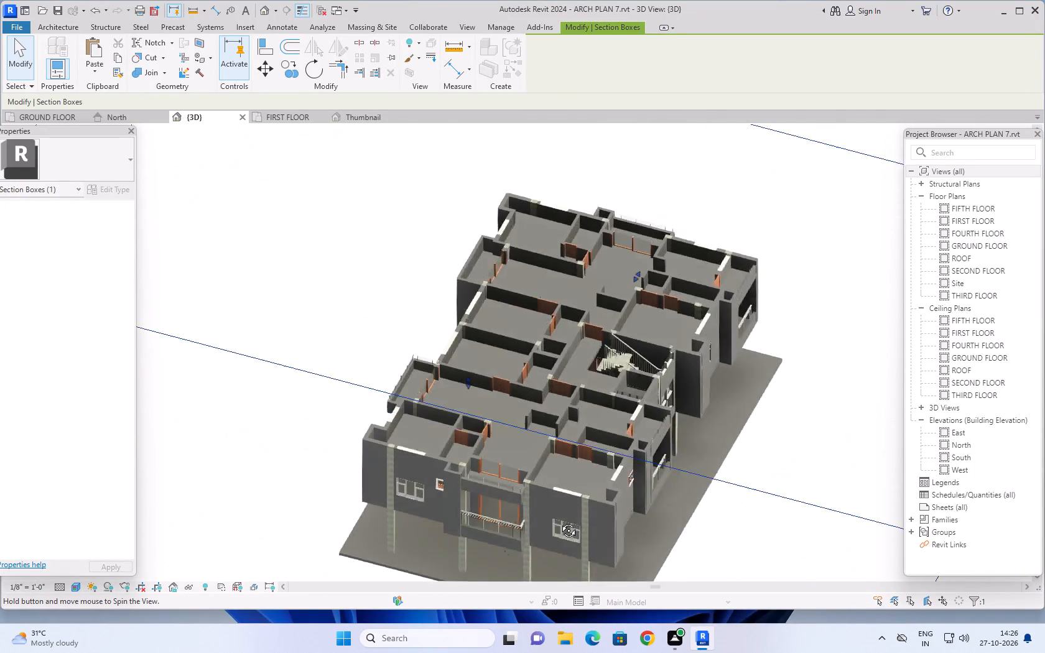
pyautogui.keyDown('shift'); pyautogui.moveTo(559, 521); pyautogui.dragTo(651, 595, button='middle'); pyautogui.keyUp('shift')
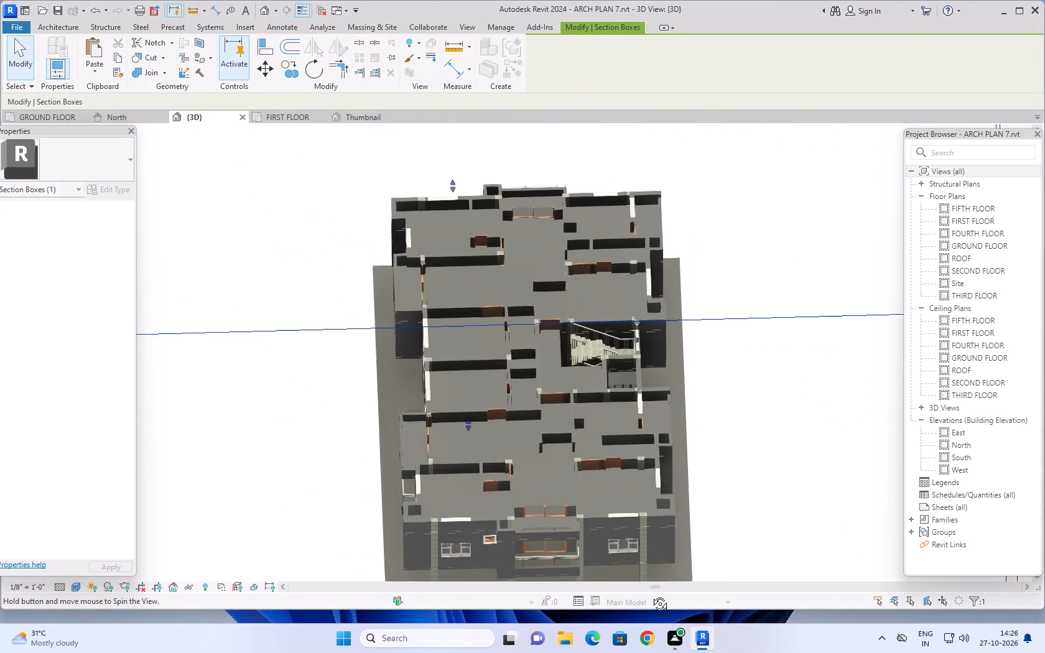
pyautogui.keyDown('shift'); pyautogui.moveTo(651, 595); pyautogui.dragTo(701, 574, button='middle'); pyautogui.keyUp('shift')
pyautogui.moveTo(790, 438); pyautogui.dragTo(697, 321, button='middle')
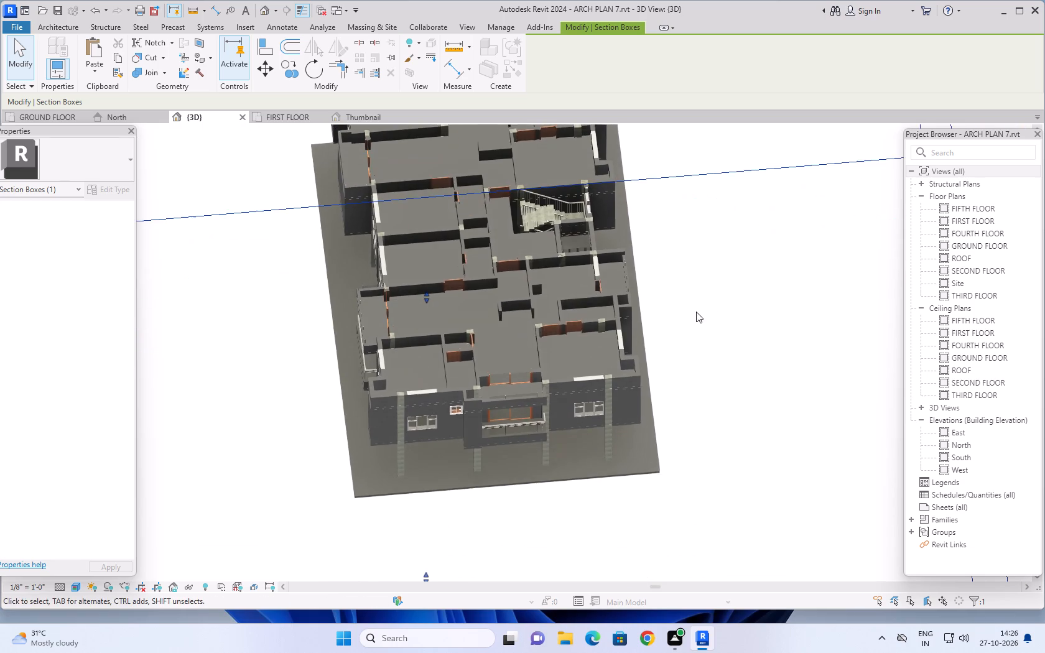
pyautogui.keyDown('shift'); pyautogui.moveTo(695, 313); pyautogui.dragTo(658, 480, button='middle'); pyautogui.keyUp('shift')
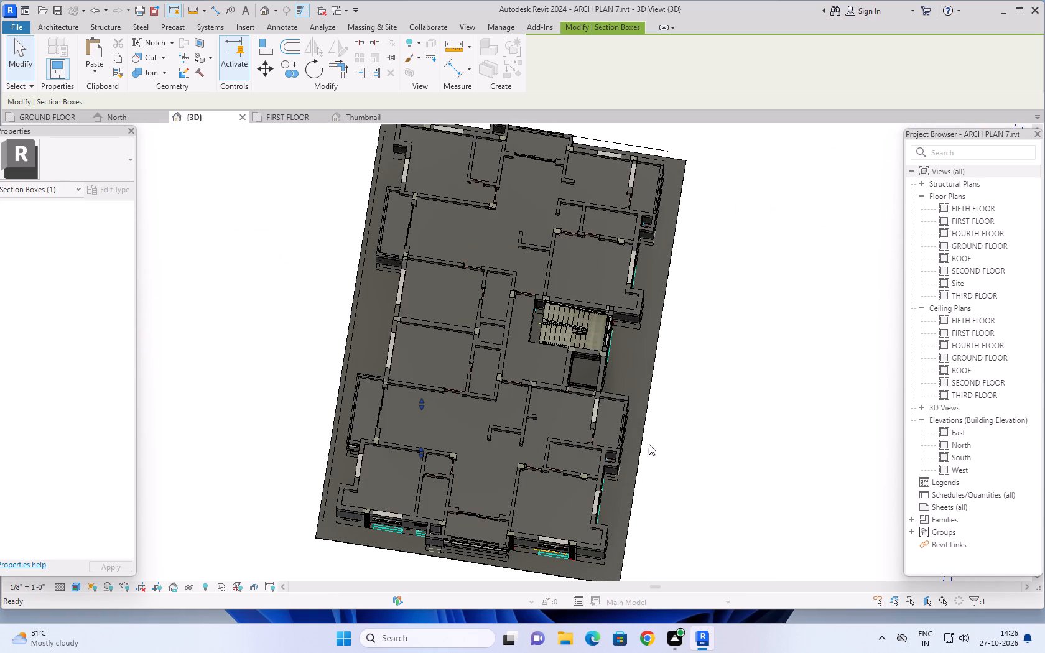
pyautogui.scroll(3, 593, 387)
pyautogui.moveTo(708, 443); pyautogui.dragTo(751, 377, button='middle')
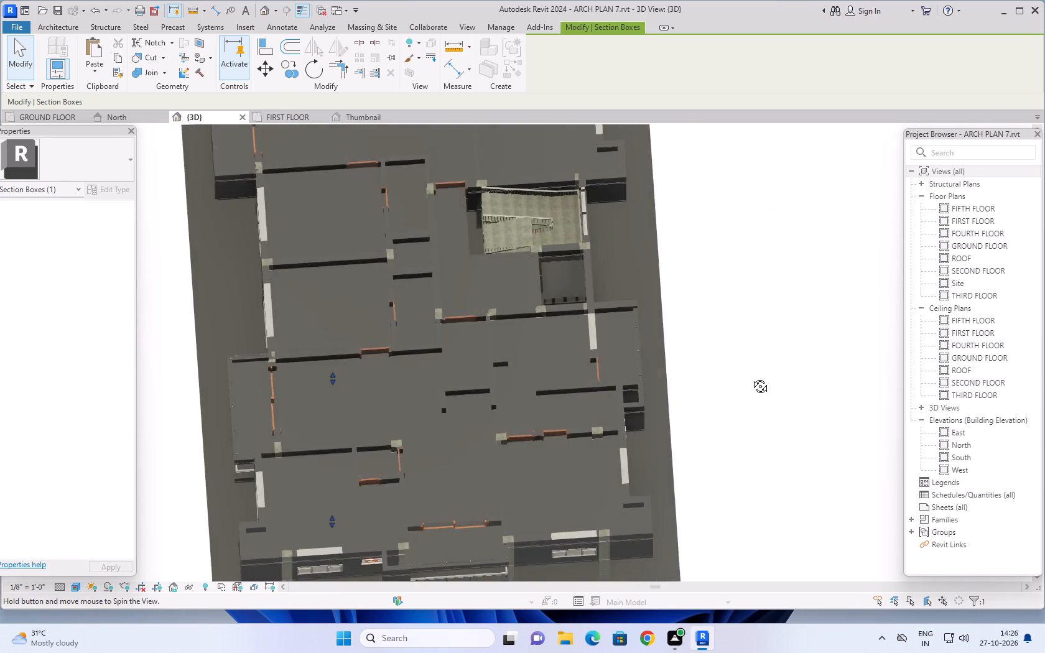
pyautogui.moveTo(751, 377); pyautogui.dragTo(759, 265, button='middle')
pyautogui.moveTo(722, 357); pyautogui.dragTo(755, 215, button='middle')
pyautogui.scroll(-3, 752, 230)
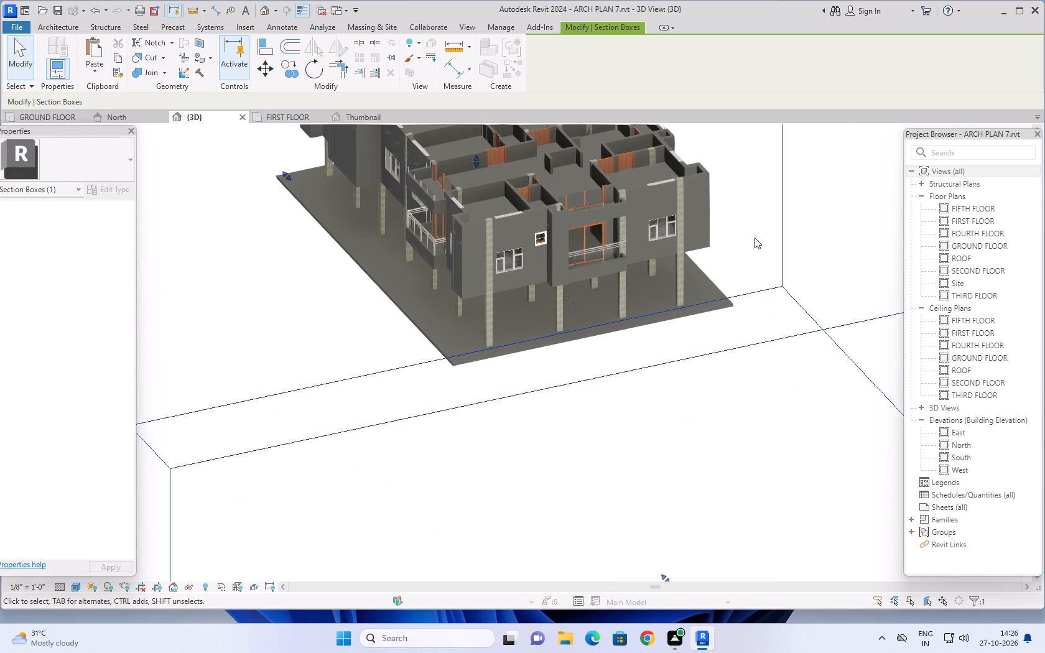
pyautogui.moveTo(761, 225); pyautogui.dragTo(685, 496, button='middle')
pyautogui.scroll(1, 667, 339)
pyautogui.keyDown('shift'); pyautogui.moveTo(674, 357); pyautogui.dragTo(721, 260, button='middle'); pyautogui.keyUp('shift')
pyautogui.scroll(-3, 691, 295)
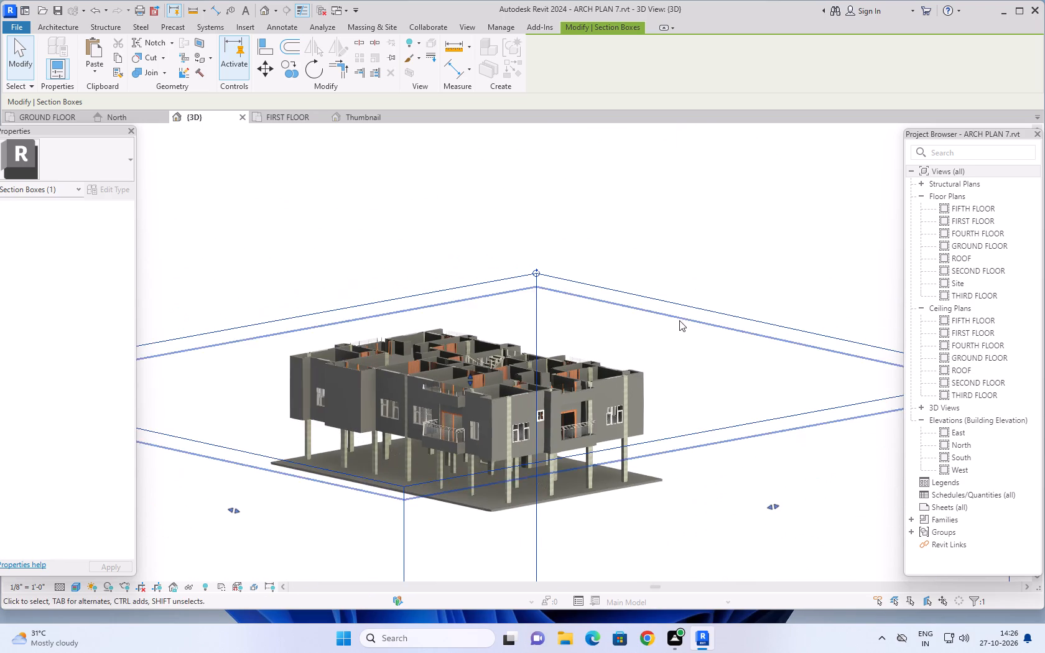
# Lower the top face of the section box to just below the second floor level.
pyautogui.moveTo(680, 323); pyautogui.dragTo(697, 271, button='middle')
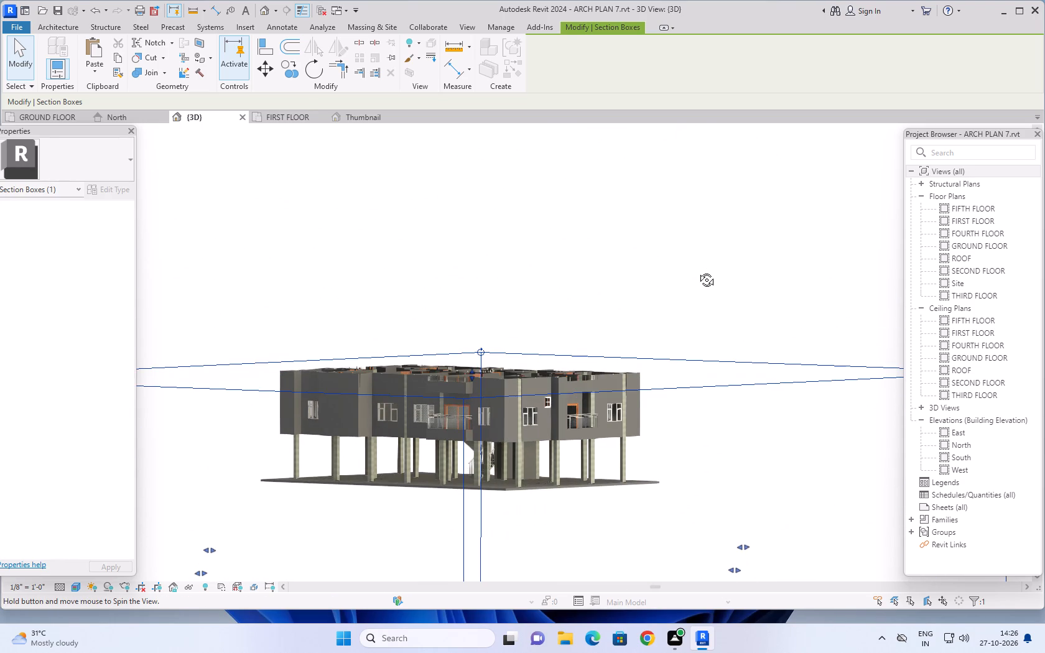
pyautogui.moveTo(697, 271); pyautogui.dragTo(701, 259, button='middle')
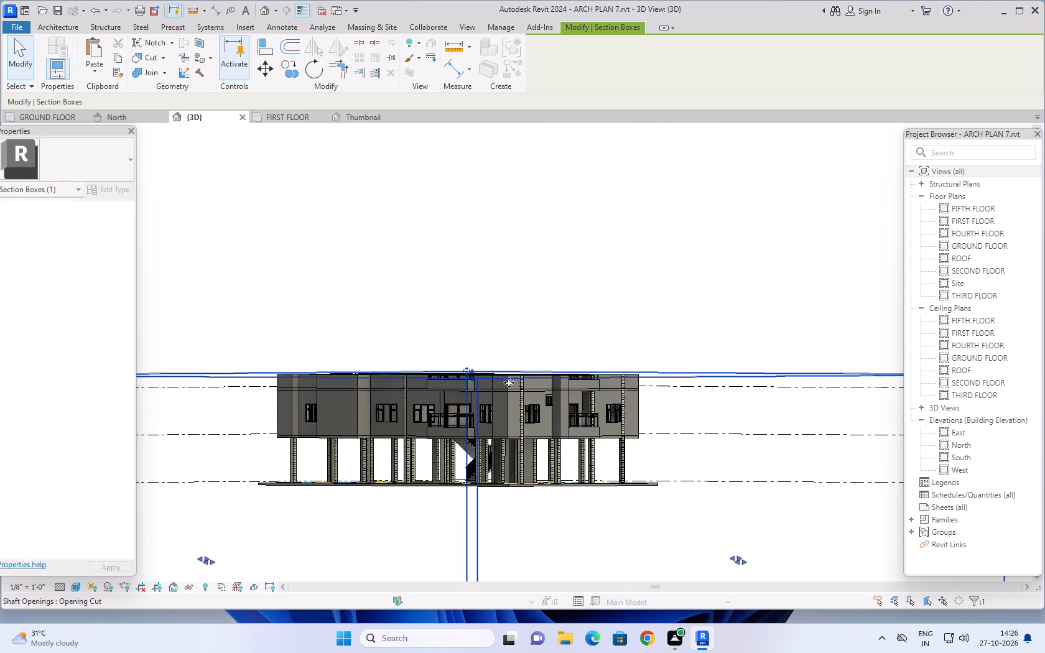
pyautogui.moveTo(471, 377); pyautogui.dragTo(468, 386)
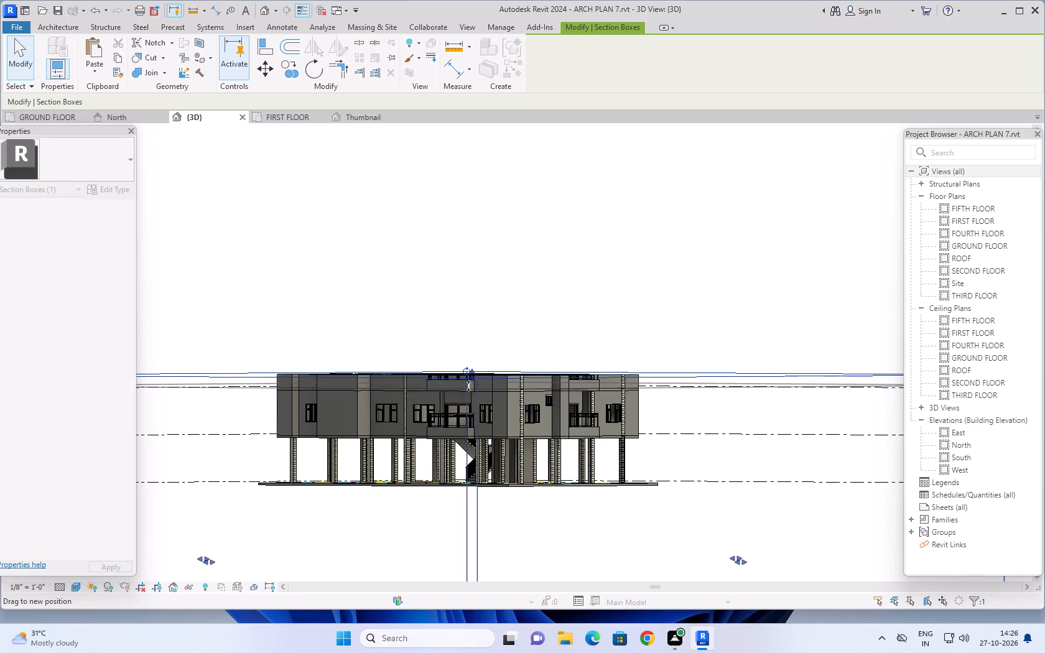
pyautogui.moveTo(468, 386); pyautogui.dragTo(466, 396)
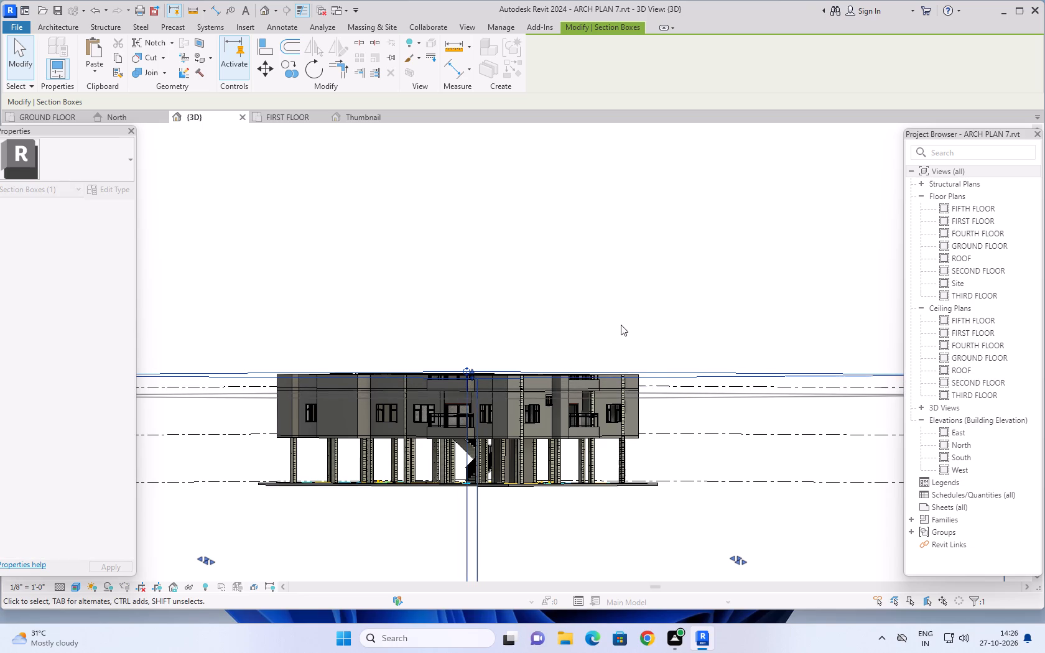
# Set the level of the glass lift in the shaft beside the staircase to GROUND FLOOR.
pyautogui.keyDown('shift'); pyautogui.moveTo(634, 311); pyautogui.dragTo(550, 511, button='middle'); pyautogui.keyUp('shift')
pyautogui.keyDown('shift'); pyautogui.moveTo(632, 397); pyautogui.dragTo(610, 516, button='middle'); pyautogui.keyUp('shift')
pyautogui.keyDown('shift'); pyautogui.moveTo(639, 431); pyautogui.dragTo(621, 499, button='middle'); pyautogui.keyUp('shift')
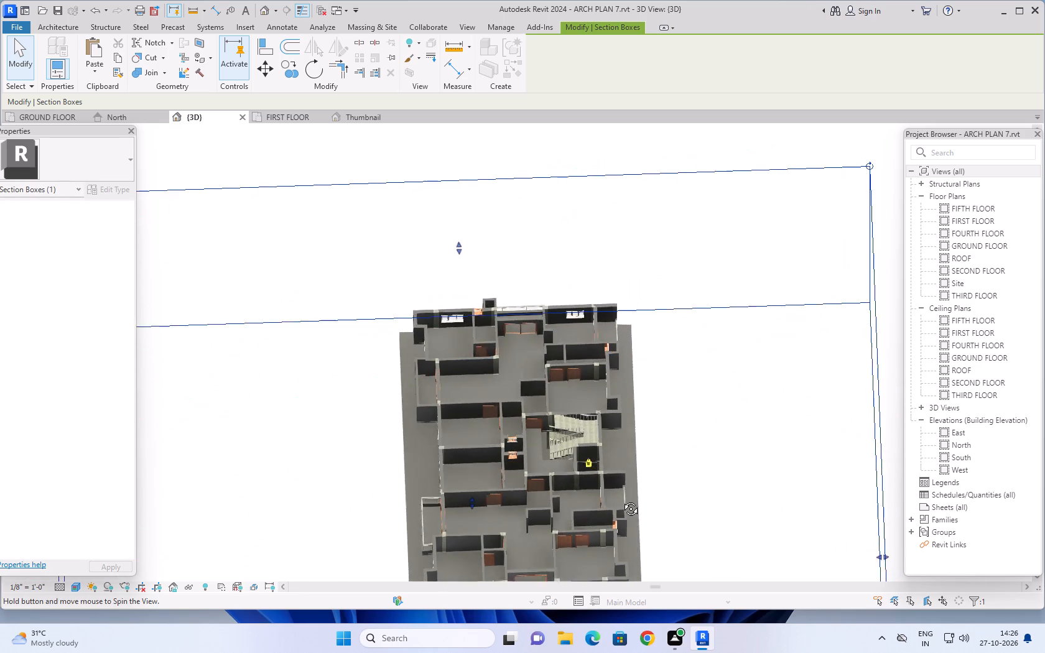
pyautogui.keyDown('shift'); pyautogui.moveTo(621, 499); pyautogui.dragTo(621, 502, button='middle'); pyautogui.keyUp('shift')
pyautogui.scroll(4, 573, 463)
pyautogui.moveTo(714, 463); pyautogui.dragTo(706, 336, button='middle')
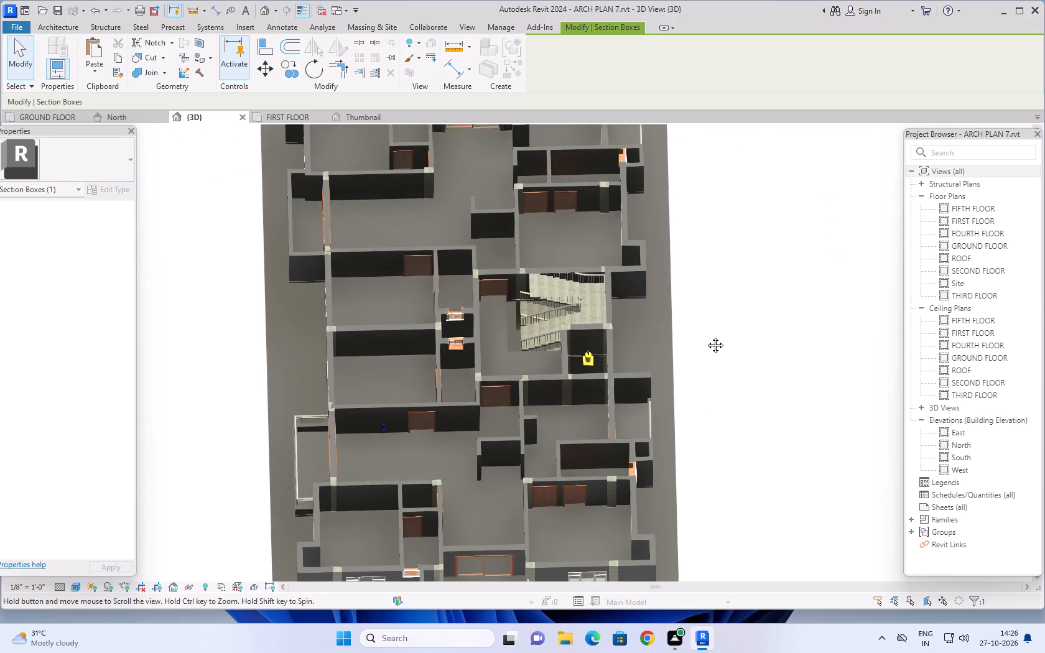
pyautogui.moveTo(706, 336); pyautogui.dragTo(707, 335, button='middle')
pyautogui.moveTo(705, 341); pyautogui.dragTo(679, 462, button='middle')
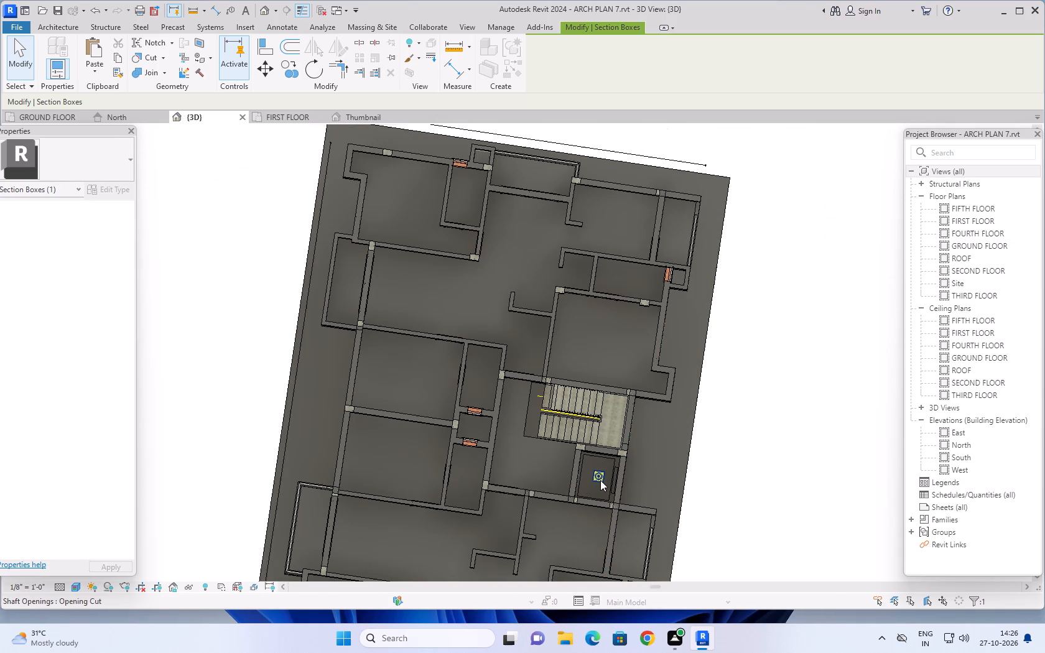
pyautogui.click(601, 478)
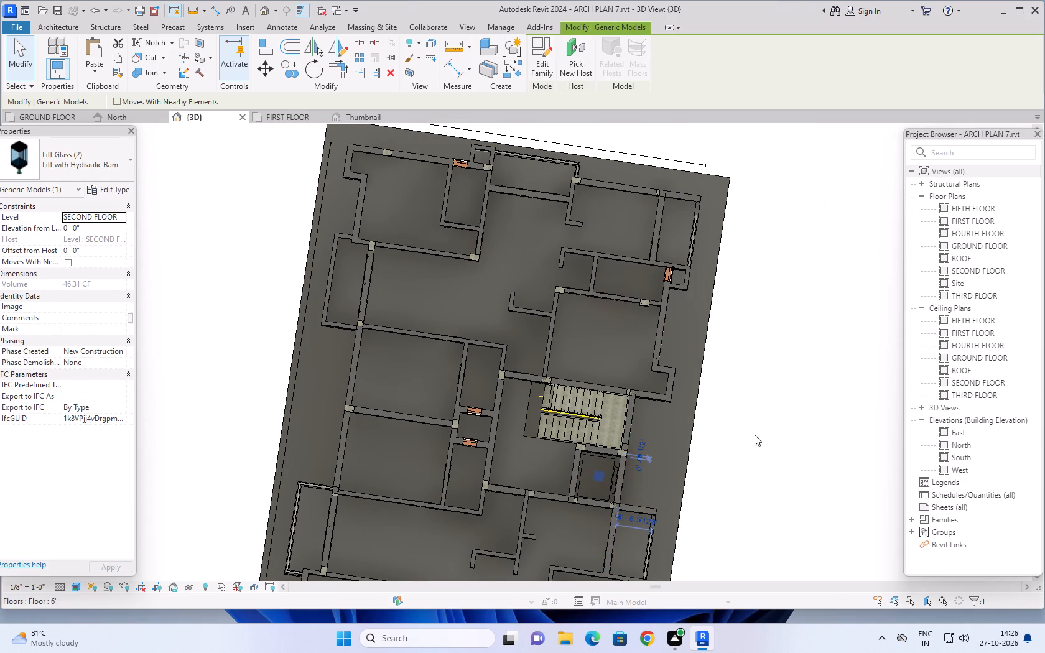
pyautogui.click(121, 217)
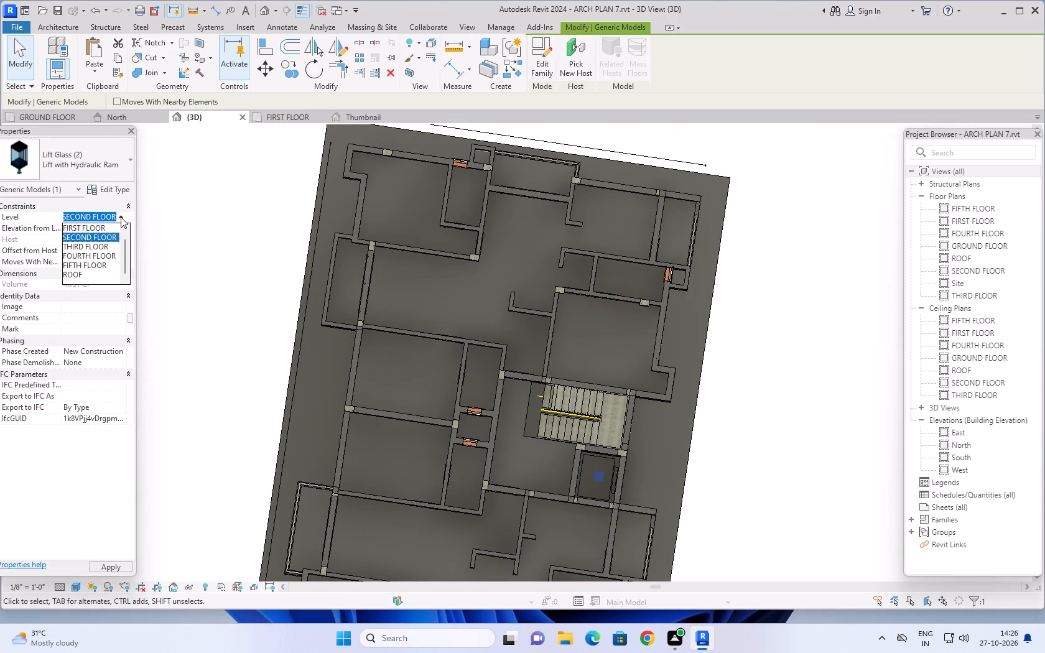
pyautogui.scroll(8, 103, 247)
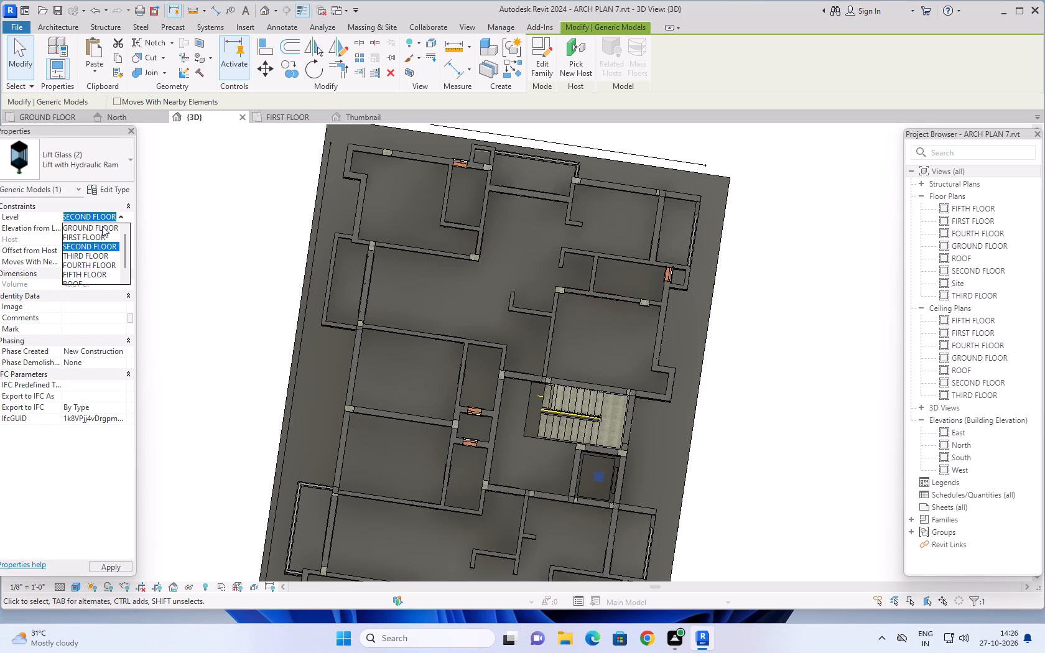
pyautogui.click(101, 228)
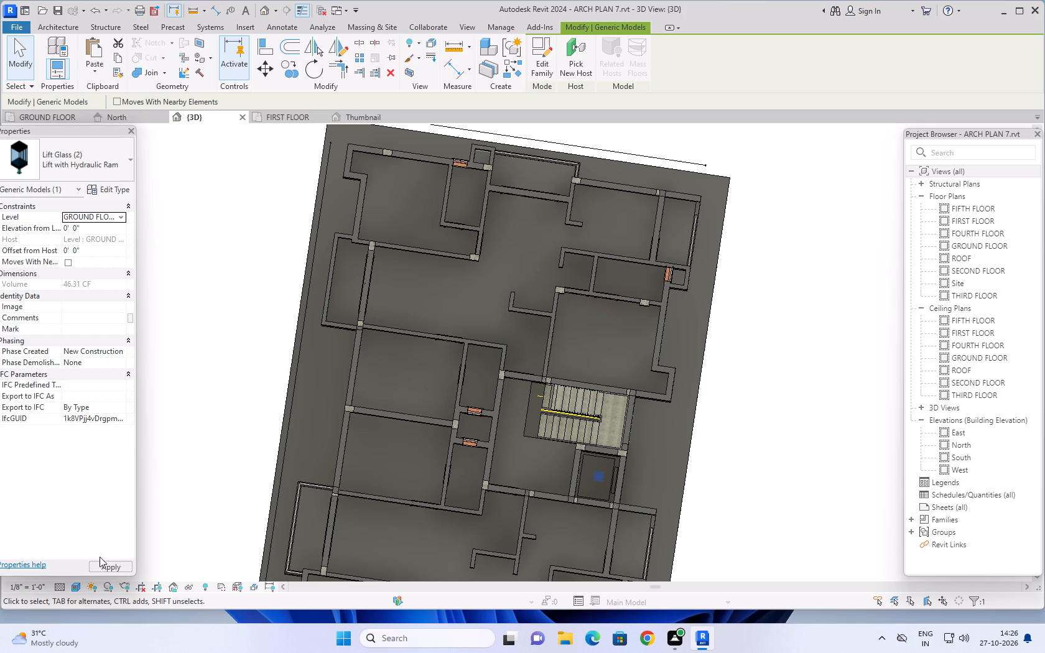
# Apply the GROUND FLOOR level to the glass lift in the shaft beside the staircase.
pyautogui.click(106, 568)
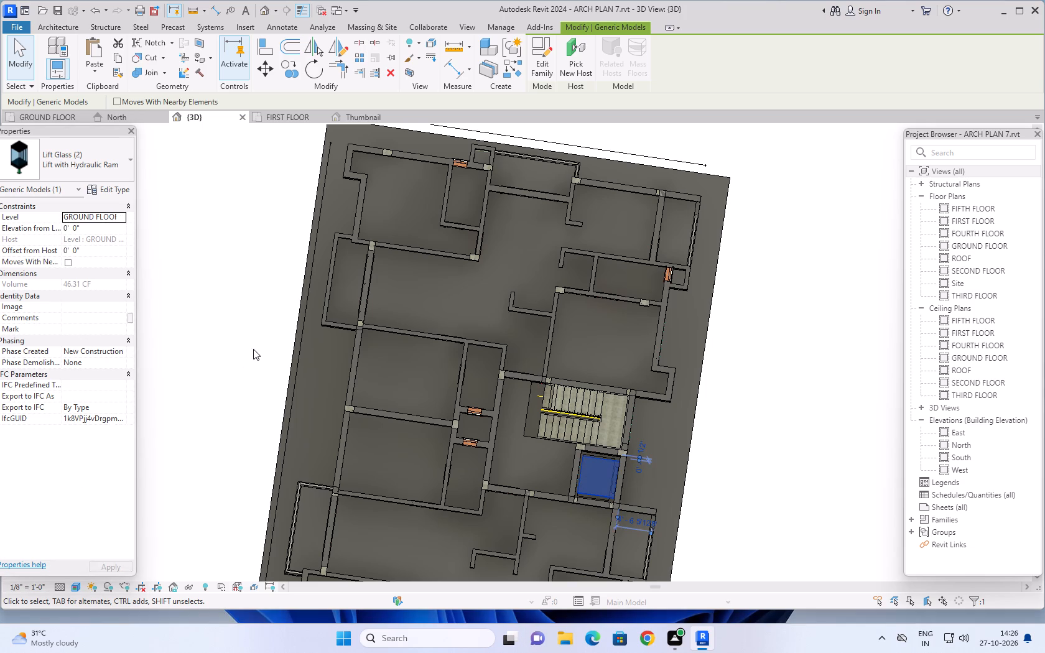
pyautogui.press('Escape')
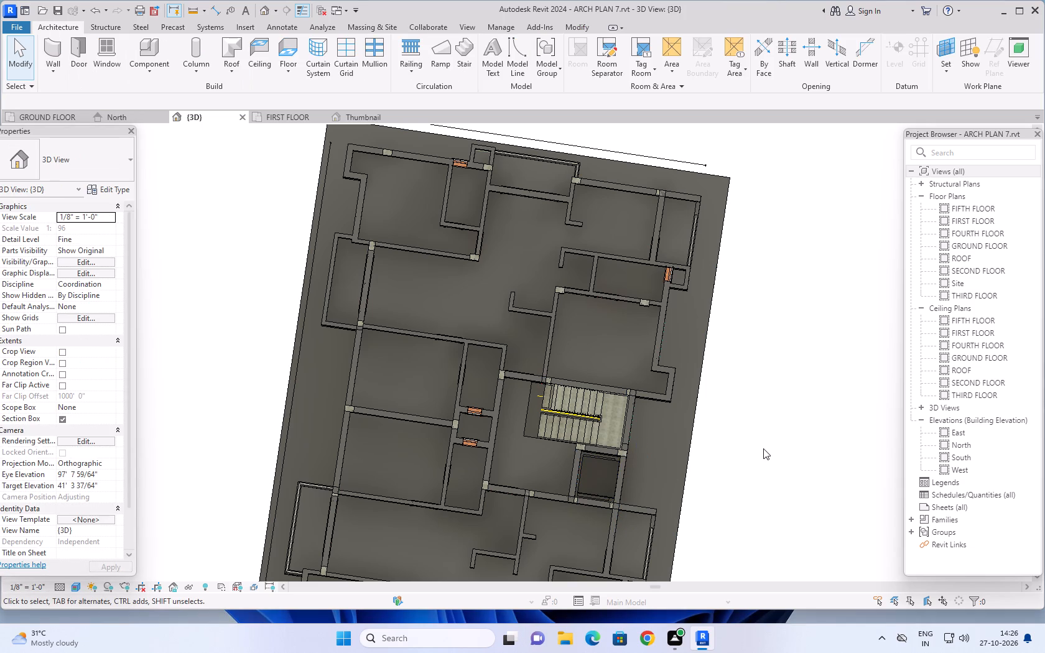
# Examine the cut storey's rooms, staircase and lift shaft from above and from the front.
pyautogui.moveTo(755, 455); pyautogui.dragTo(781, 350, button='middle')
pyautogui.scroll(1, 755, 455)
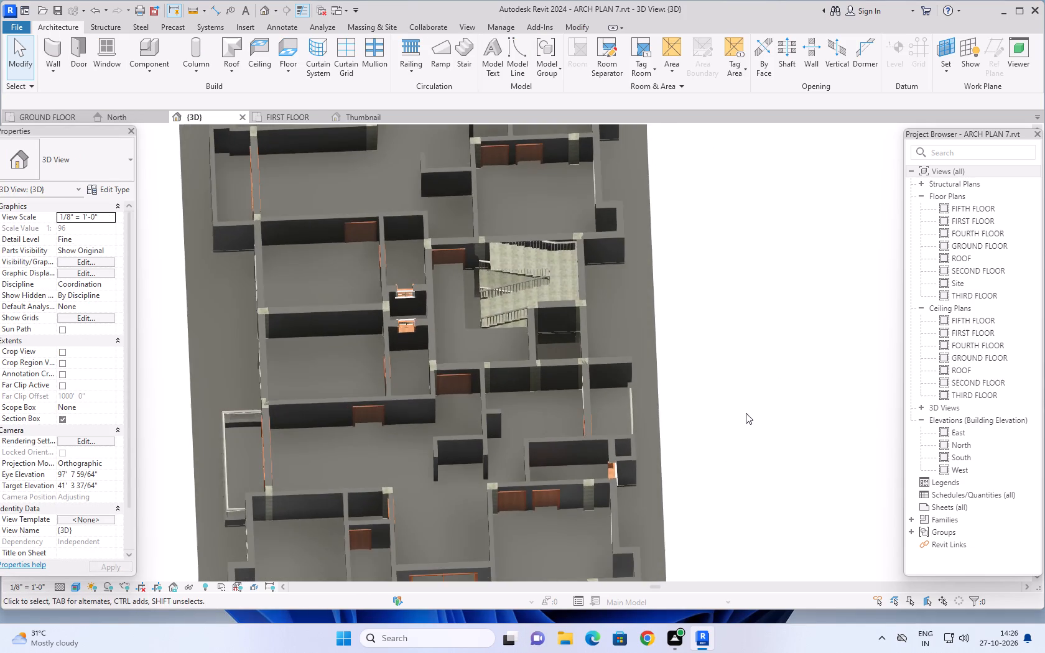
pyautogui.moveTo(746, 413); pyautogui.dragTo(781, 319, button='middle')
pyautogui.scroll(-3, 773, 310)
pyautogui.moveTo(771, 318); pyautogui.dragTo(778, 409, button='middle')
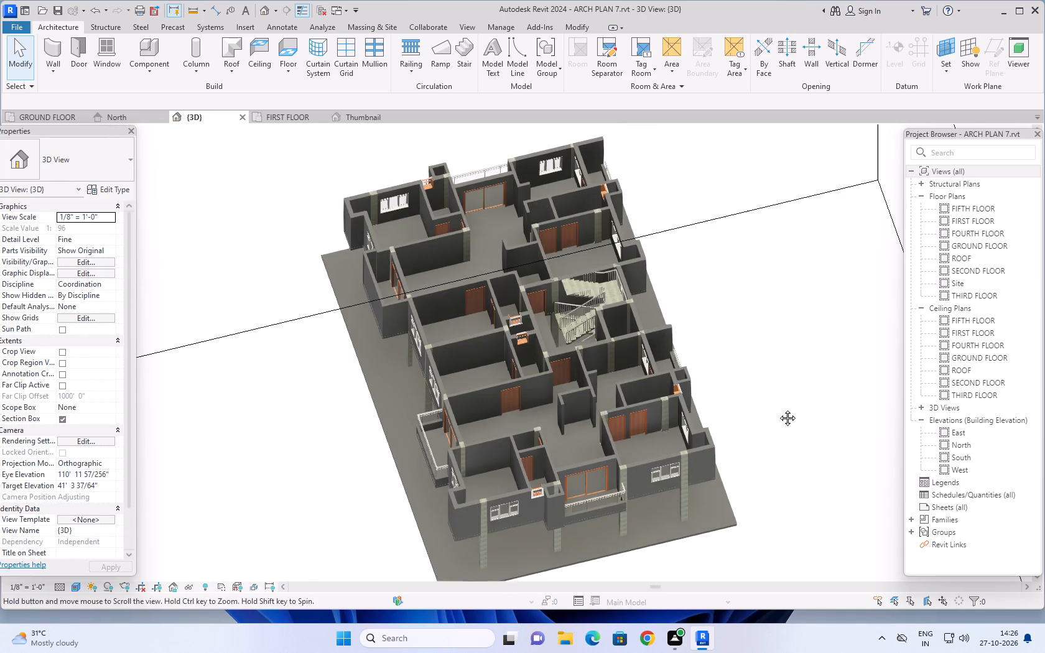
pyautogui.moveTo(778, 409); pyautogui.dragTo(778, 409, button='middle')
pyautogui.keyDown('shift'); pyautogui.moveTo(776, 413); pyautogui.dragTo(776, 314, button='middle'); pyautogui.keyUp('shift')
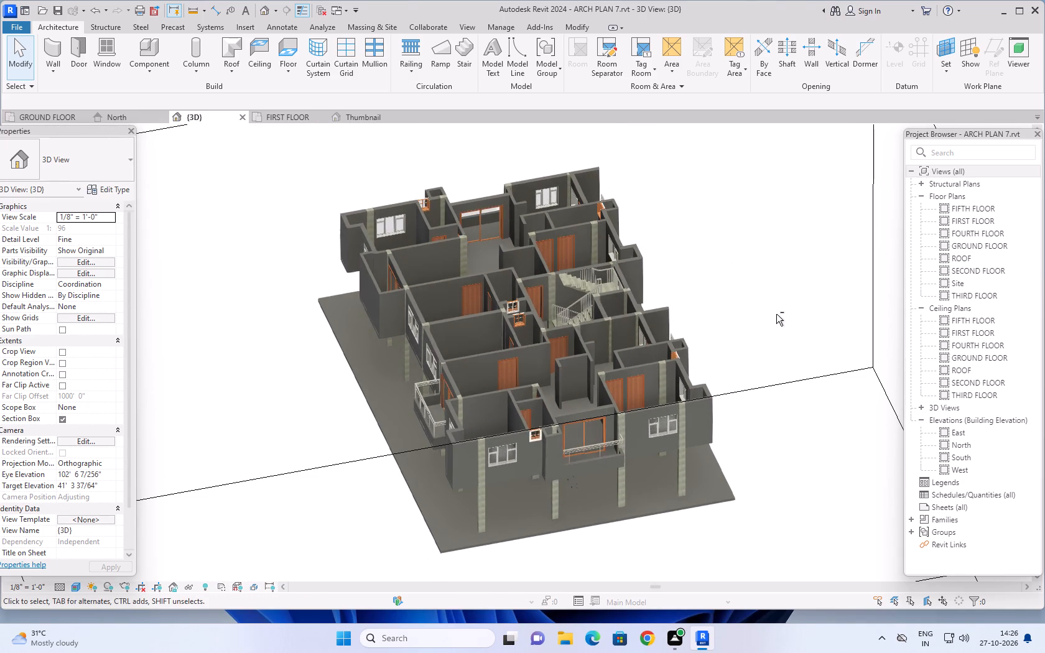
pyautogui.press('Escape')
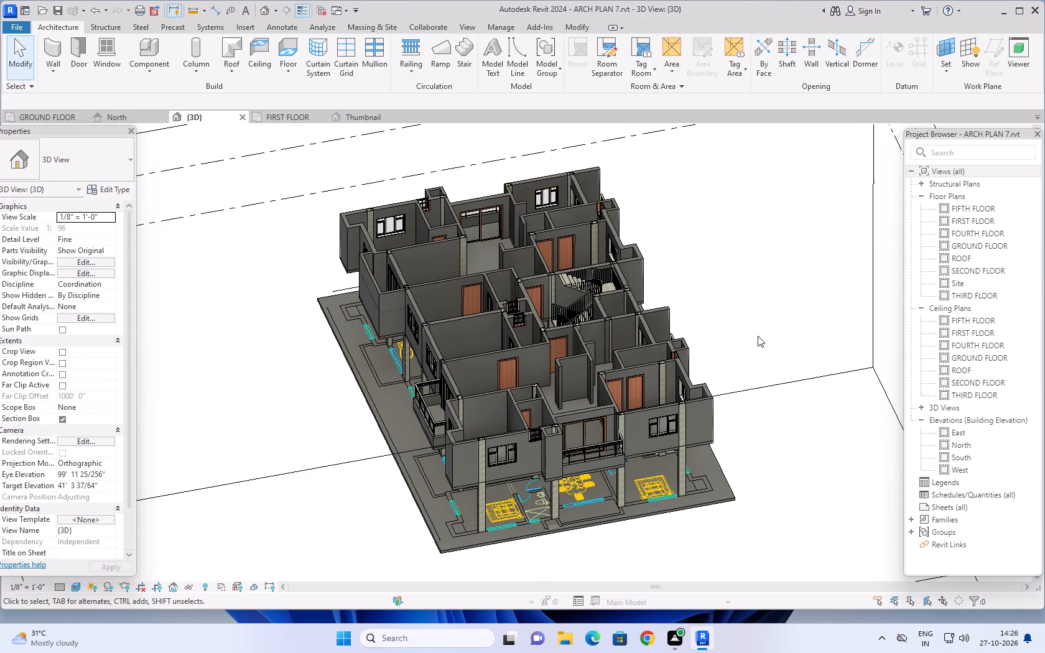
# Raise the top face of the section box to just above the fifth floor level.
pyautogui.scroll(-4, 742, 272)
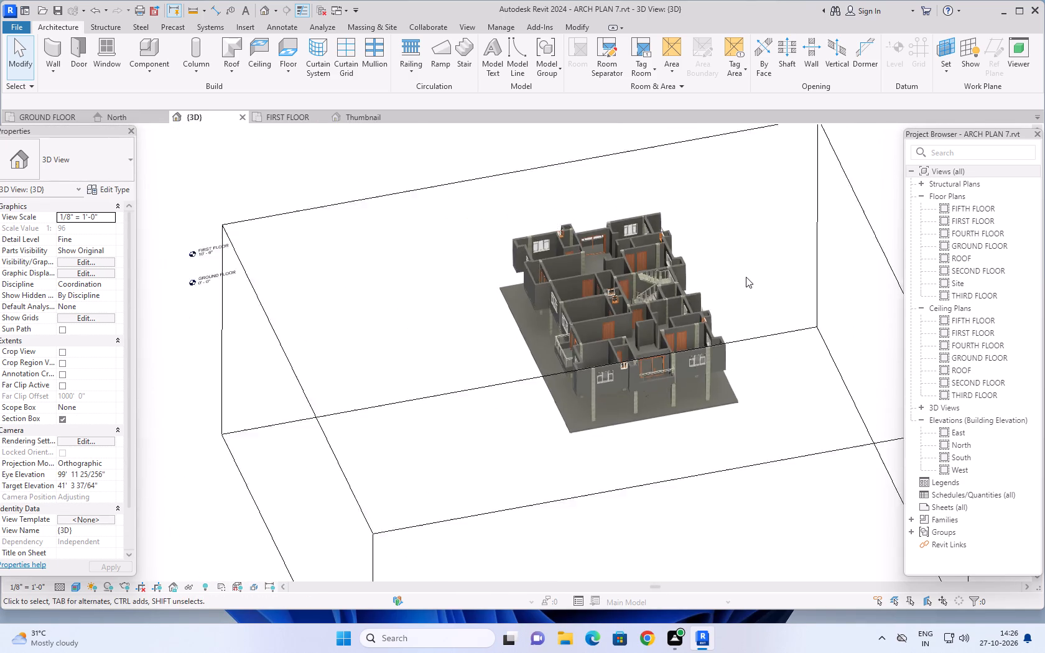
pyautogui.scroll(-4, 746, 277)
pyautogui.moveTo(781, 351); pyautogui.dragTo(761, 294, button='middle')
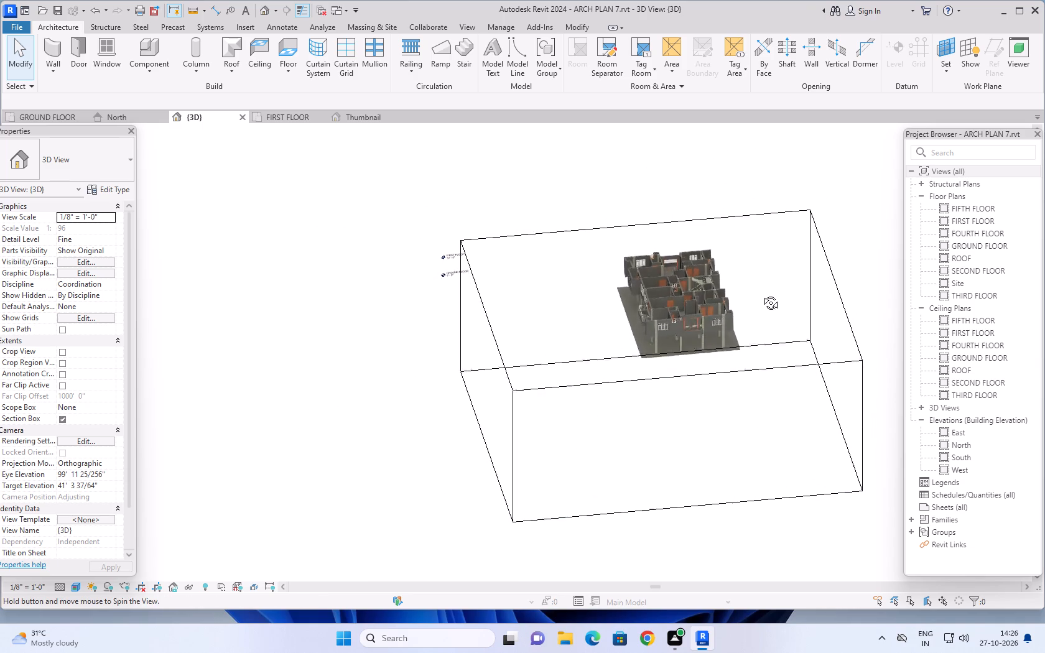
pyautogui.moveTo(761, 294); pyautogui.dragTo(774, 218, button='middle')
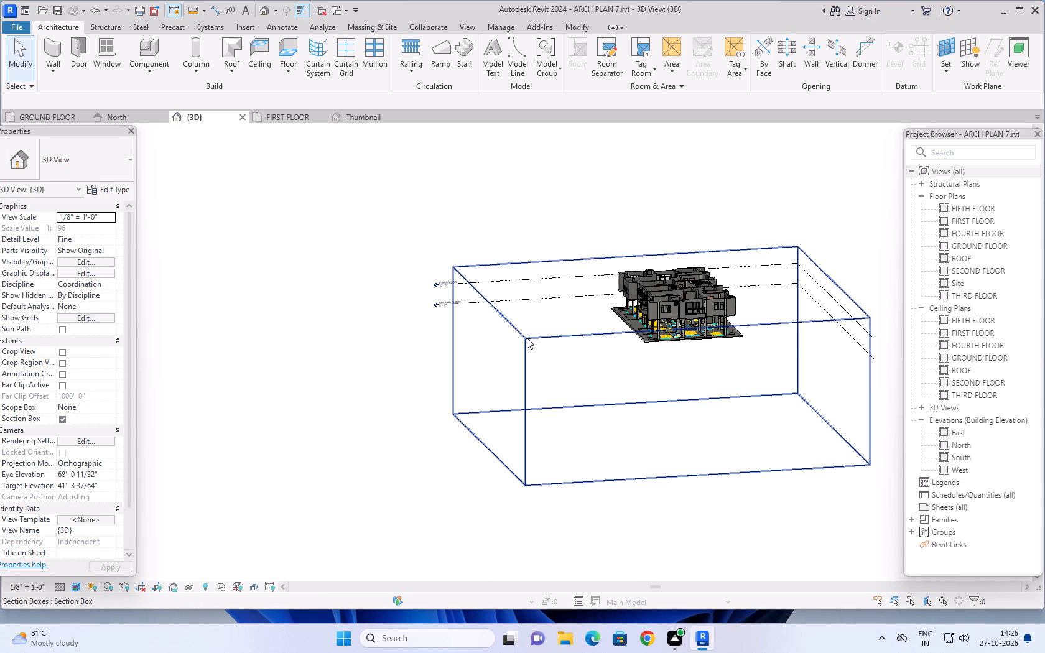
pyautogui.click(527, 338)
pyautogui.moveTo(567, 313); pyautogui.dragTo(487, 369, button='middle')
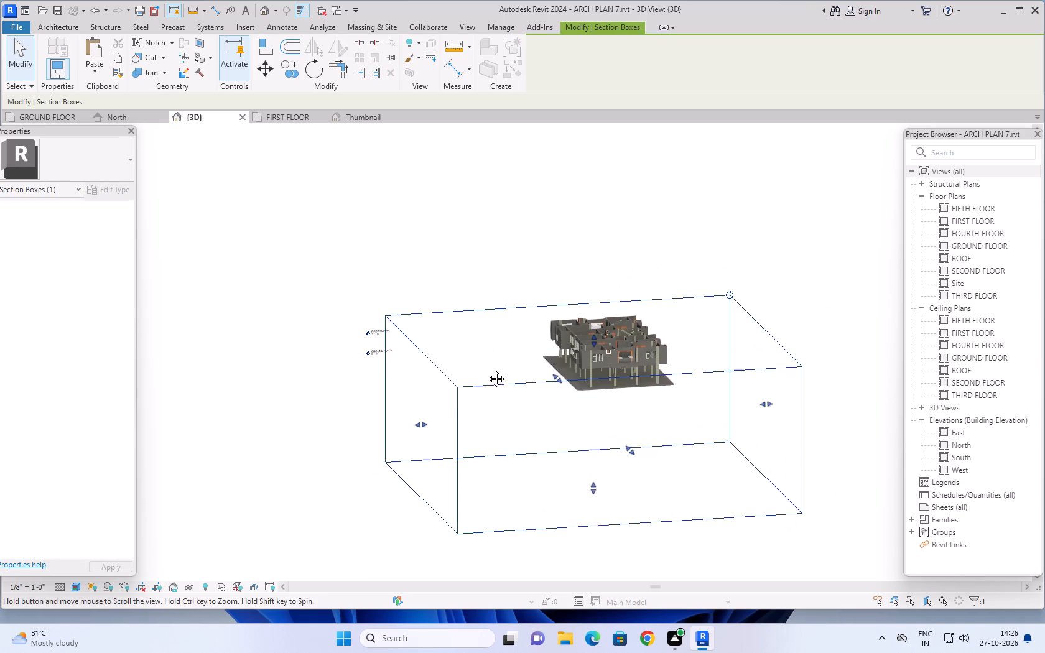
pyautogui.moveTo(487, 369); pyautogui.dragTo(486, 370, button='middle')
pyautogui.scroll(7, 581, 351)
pyautogui.scroll(2, 664, 332)
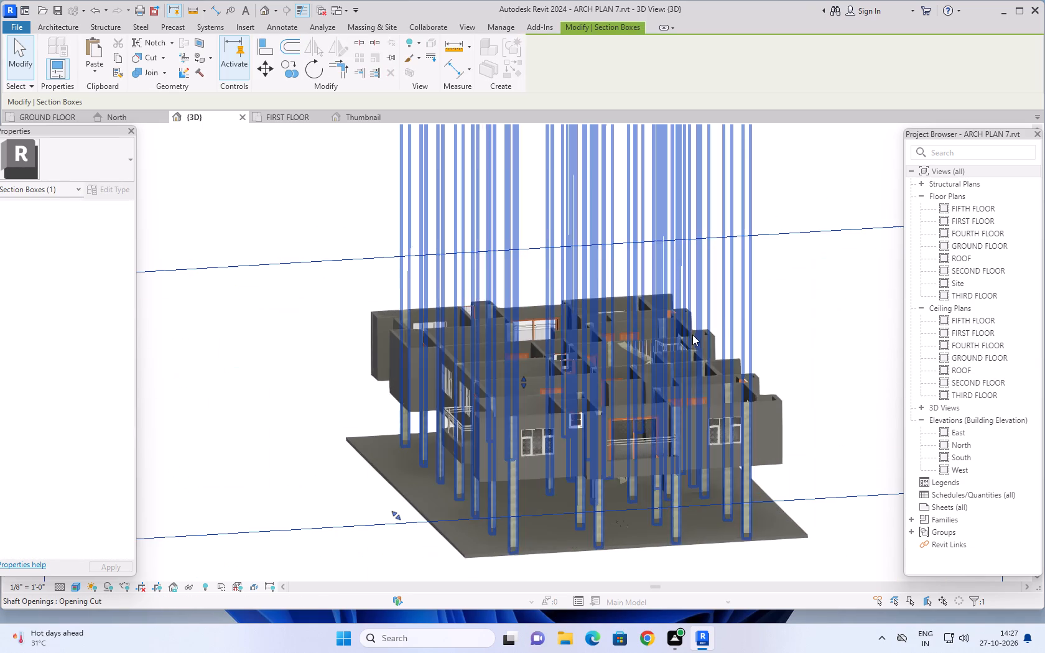
pyautogui.moveTo(523, 379); pyautogui.dragTo(537, 255)
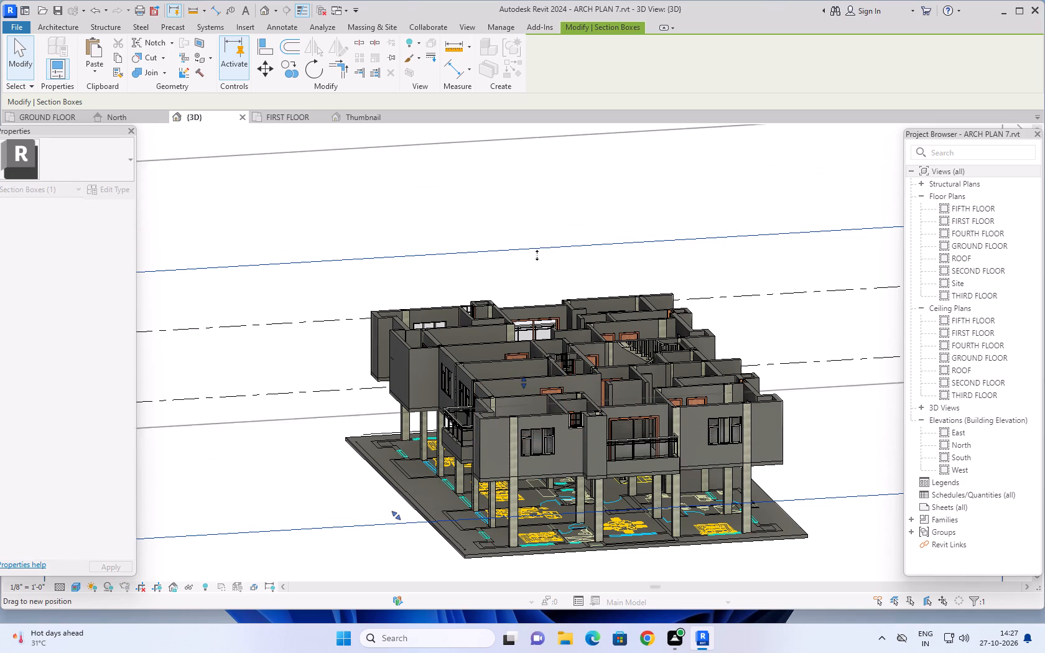
pyautogui.moveTo(537, 255); pyautogui.dragTo(557, 122)
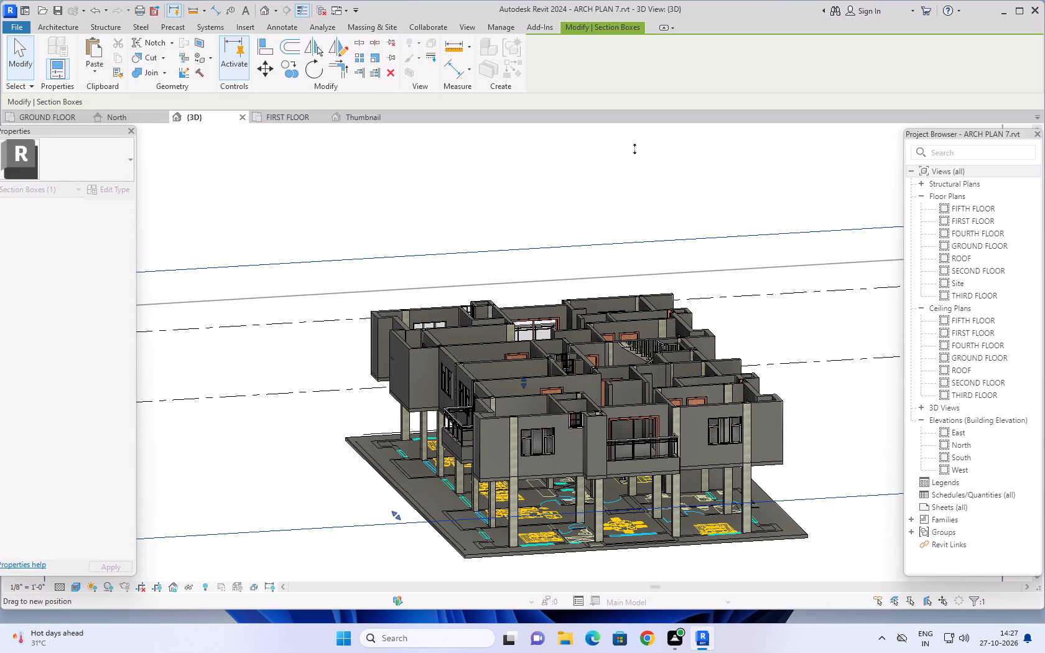
pyautogui.click(638, 150)
pyautogui.scroll(-4, 690, 210)
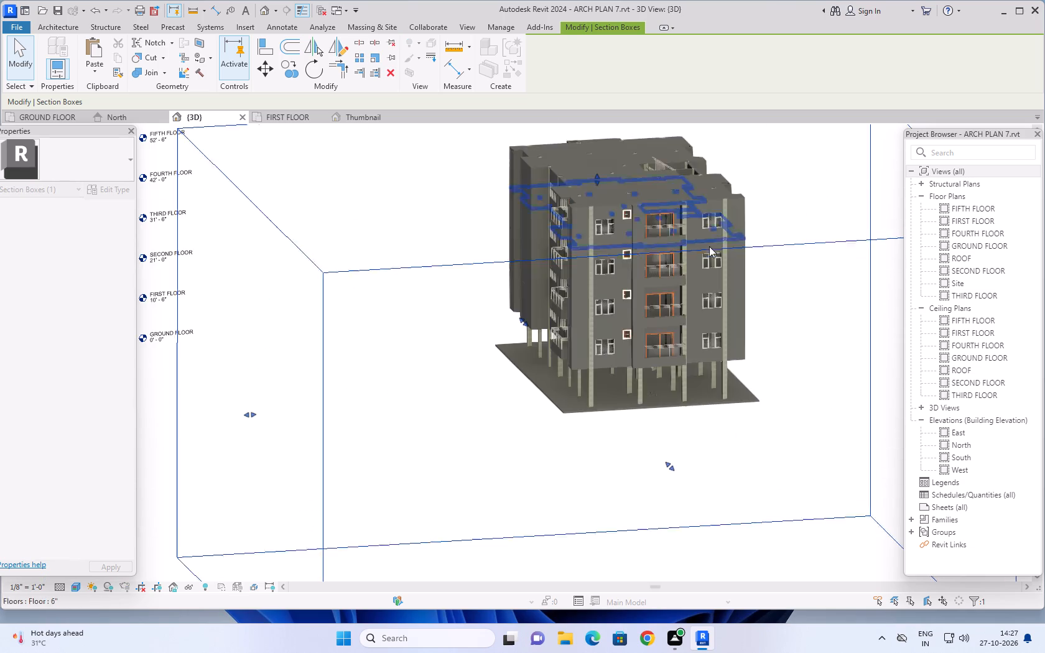
pyautogui.scroll(-1, 736, 282)
pyautogui.moveTo(774, 325); pyautogui.dragTo(735, 391, button='middle')
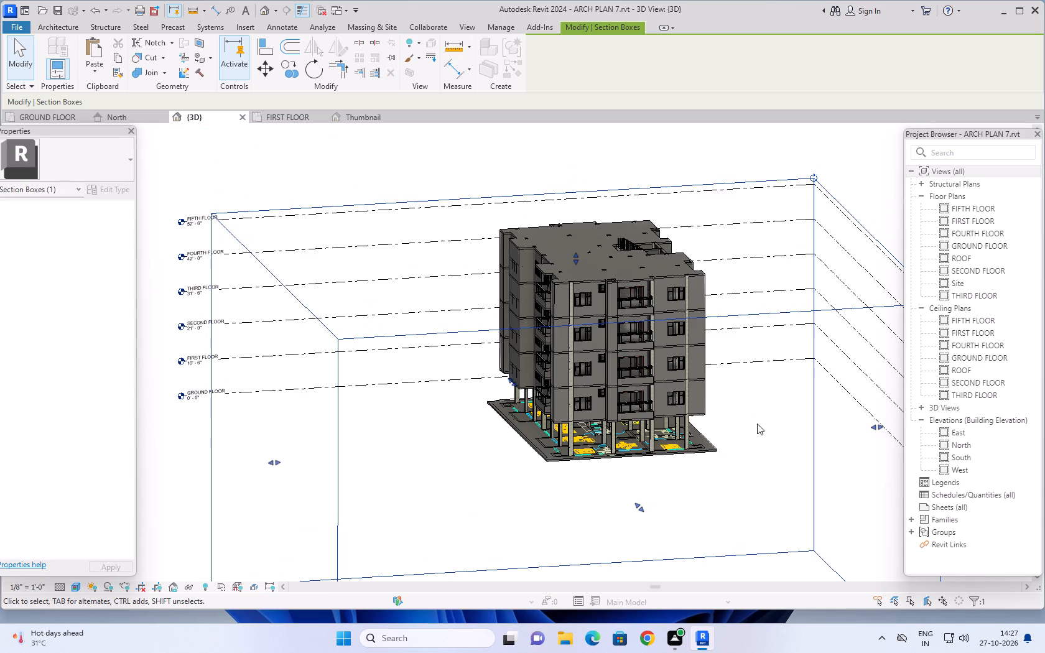
pyautogui.moveTo(753, 430); pyautogui.dragTo(770, 384, button='middle')
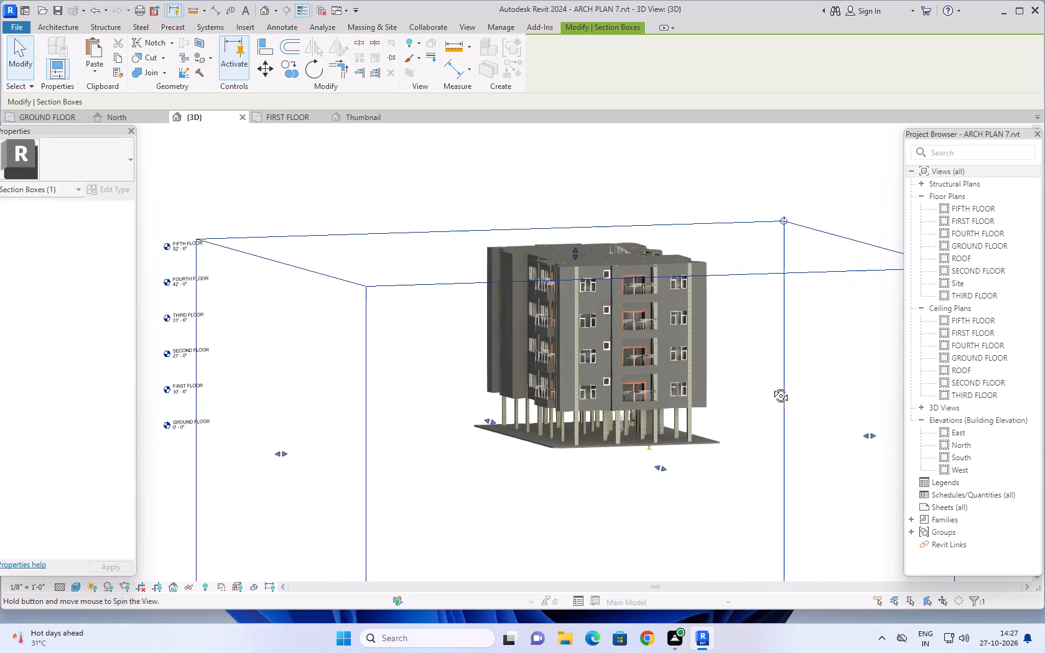
pyautogui.press('Escape')
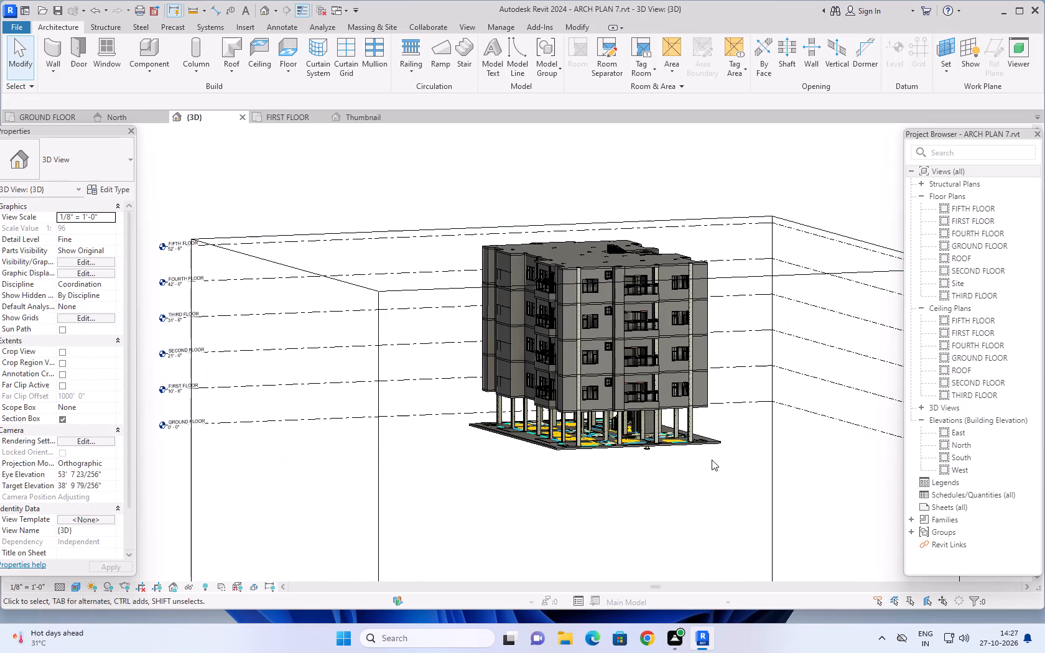
# Turn off the section box in the 3D view.
pyautogui.click(61, 419)
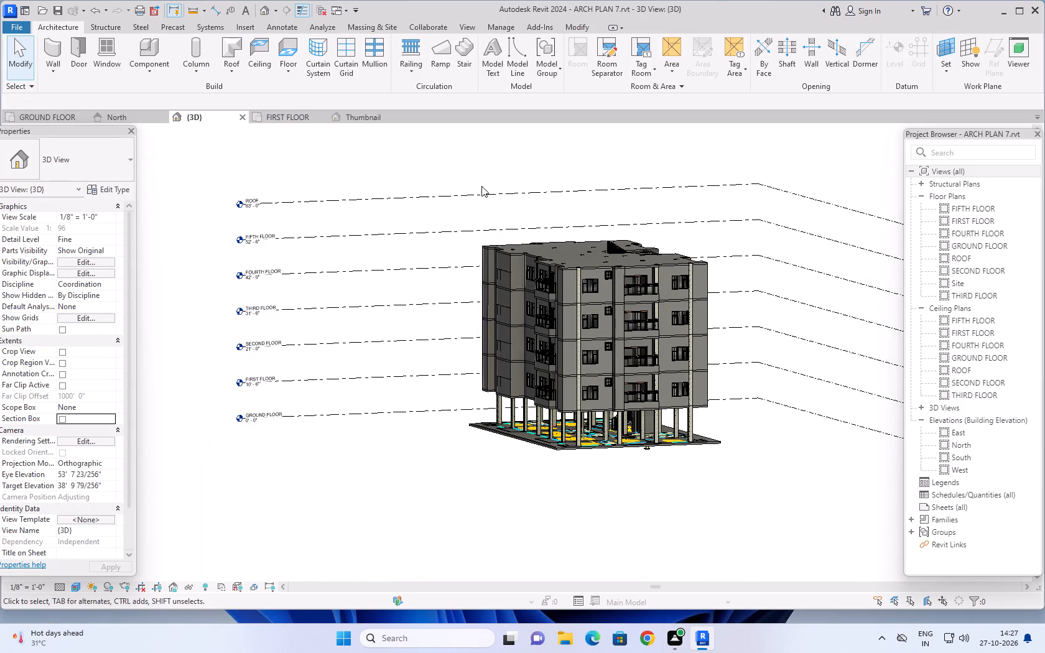
# Examine the whole building's facades, top slab, column openings, and staircase and lift openings from several sides.
pyautogui.moveTo(481, 186); pyautogui.dragTo(453, 225, button='middle')
pyautogui.scroll(1, 454, 260)
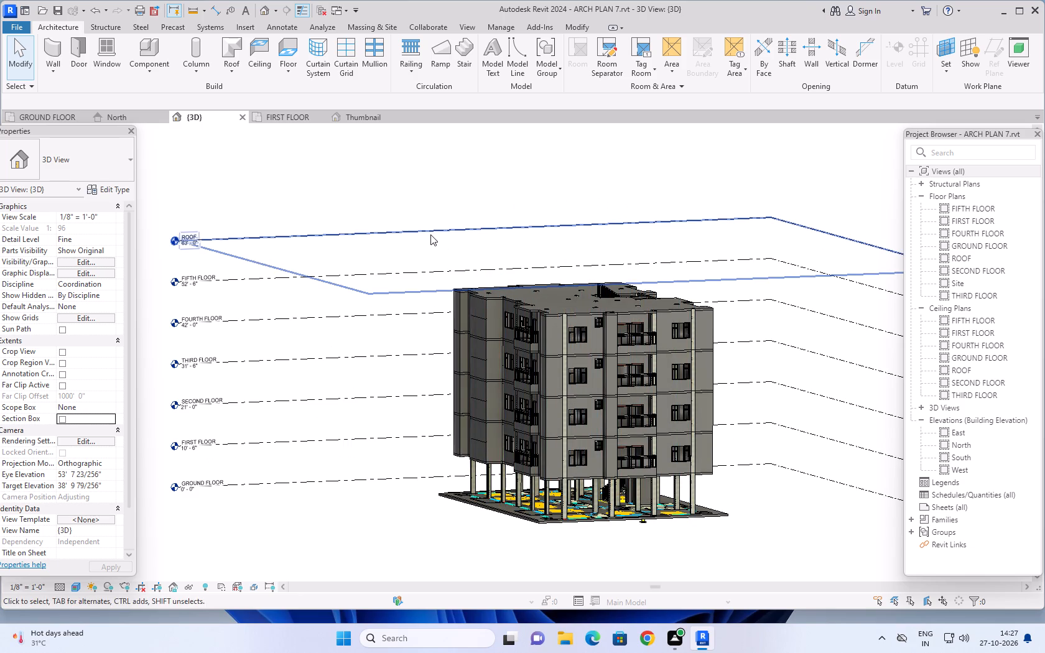
pyautogui.moveTo(450, 181); pyautogui.dragTo(402, 183, button='middle')
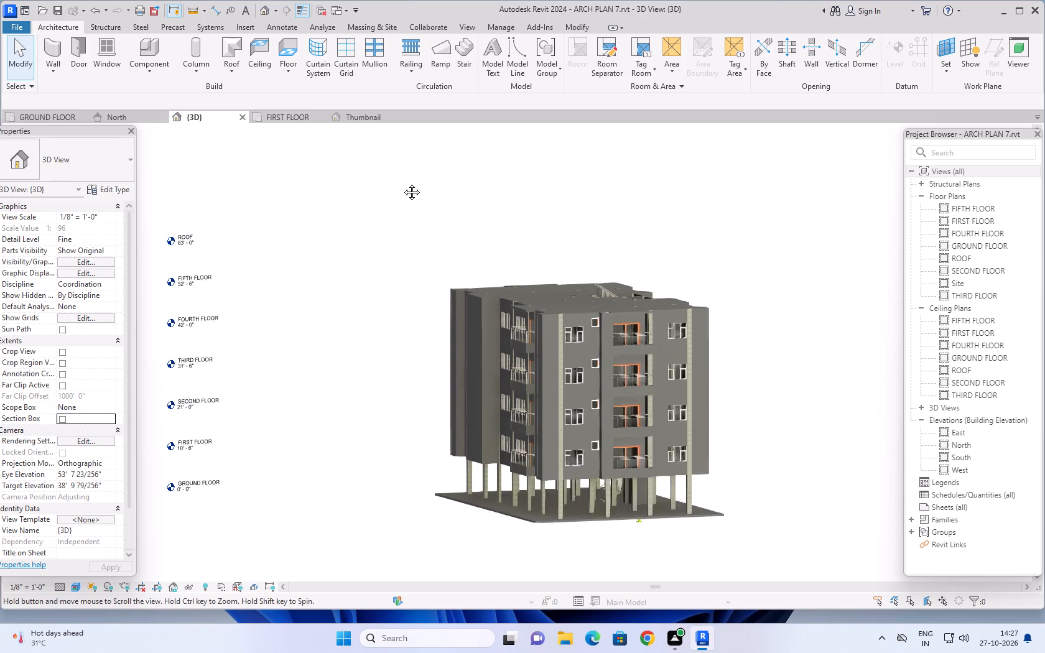
pyautogui.moveTo(402, 183); pyautogui.dragTo(309, 185, button='middle')
pyautogui.moveTo(670, 361); pyautogui.dragTo(708, 336, button='middle')
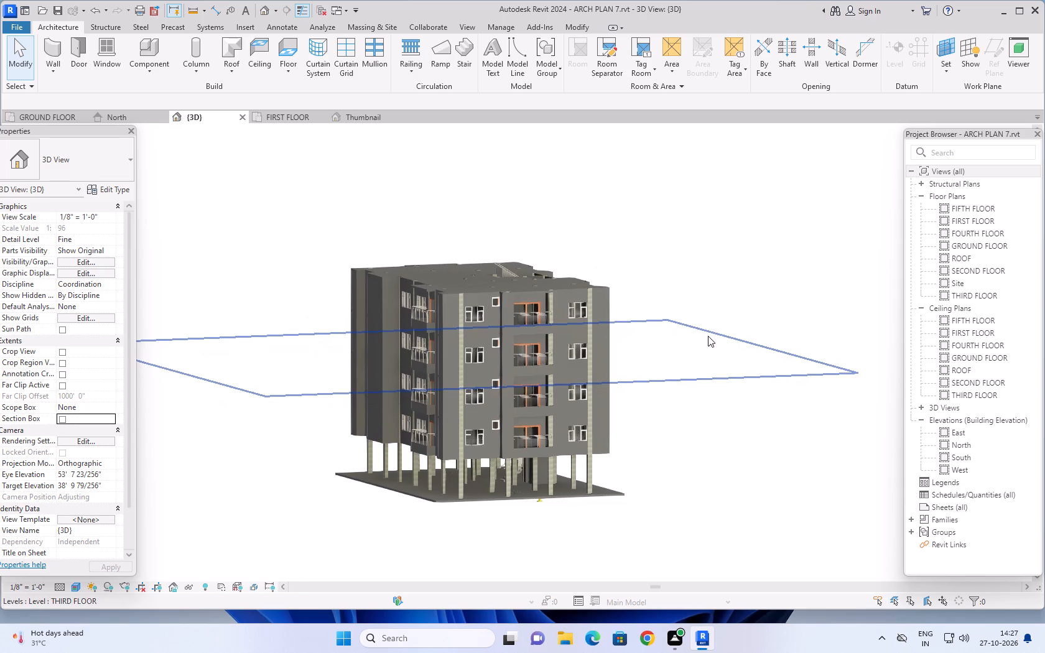
pyautogui.keyDown('shift'); pyautogui.moveTo(702, 346); pyautogui.dragTo(753, 394, button='middle'); pyautogui.keyUp('shift')
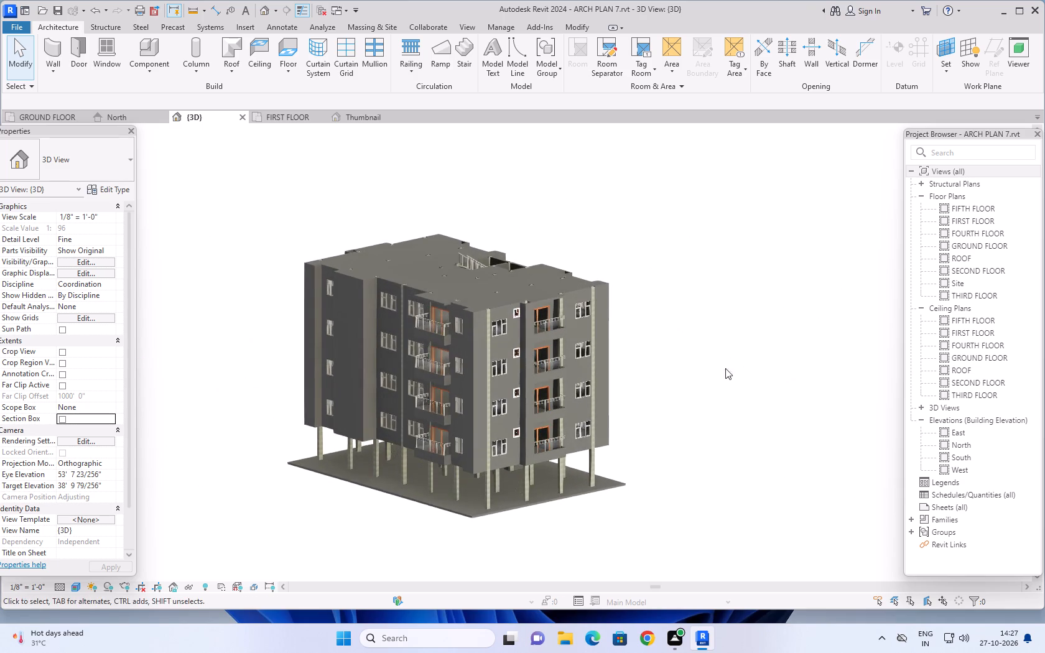
pyautogui.scroll(2, 687, 339)
pyautogui.moveTo(659, 354); pyautogui.dragTo(673, 366, button='middle')
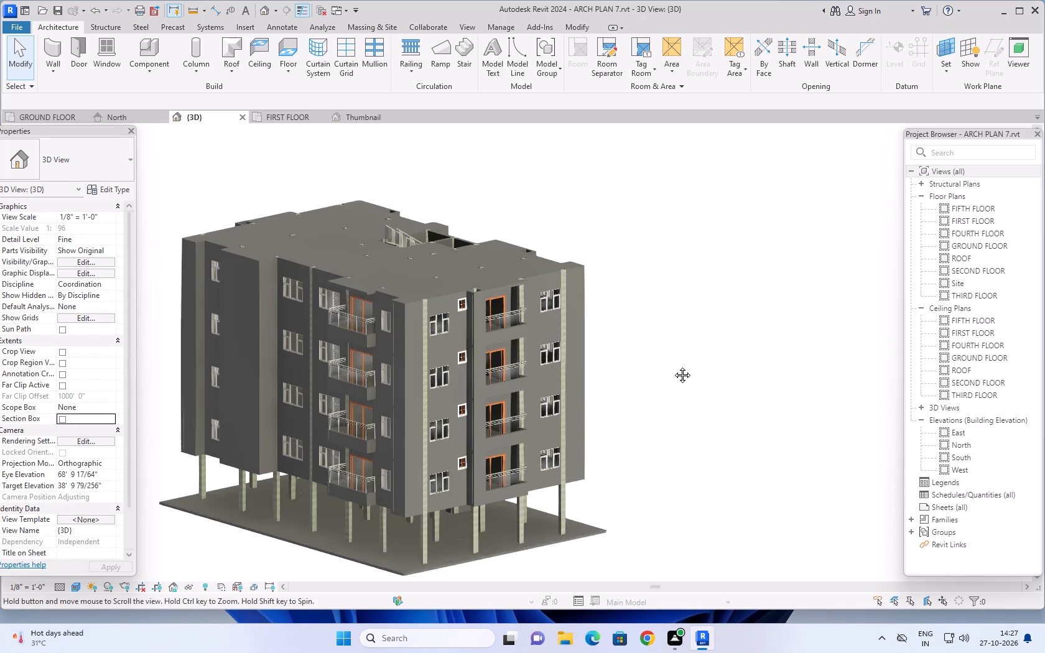
pyautogui.moveTo(673, 366); pyautogui.dragTo(743, 405, button='middle')
pyautogui.scroll(4, 508, 473)
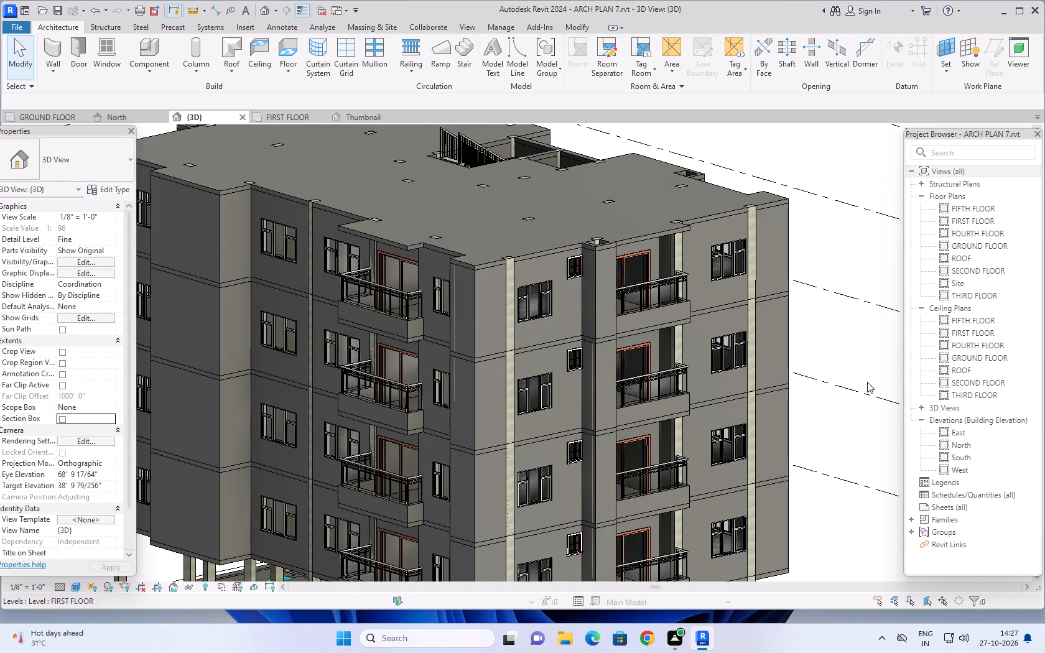
pyautogui.keyDown('shift'); pyautogui.moveTo(859, 361); pyautogui.dragTo(857, 361, button='middle'); pyautogui.keyUp('shift')
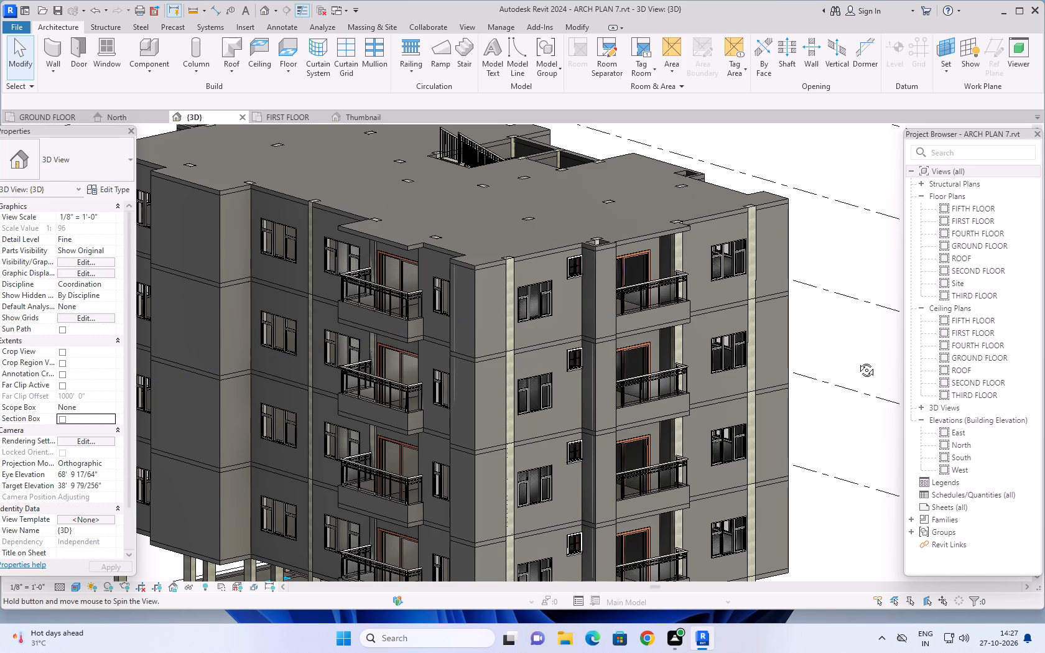
pyautogui.keyDown('shift'); pyautogui.moveTo(857, 361); pyautogui.dragTo(732, 499, button='middle'); pyautogui.keyUp('shift')
pyautogui.keyDown('shift'); pyautogui.moveTo(830, 410); pyautogui.dragTo(767, 481, button='middle'); pyautogui.keyUp('shift')
pyautogui.scroll(-1, 781, 485)
pyautogui.moveTo(780, 497); pyautogui.dragTo(723, 368, button='middle')
pyautogui.keyDown('shift'); pyautogui.moveTo(707, 371); pyautogui.dragTo(685, 429, button='middle'); pyautogui.keyUp('shift')
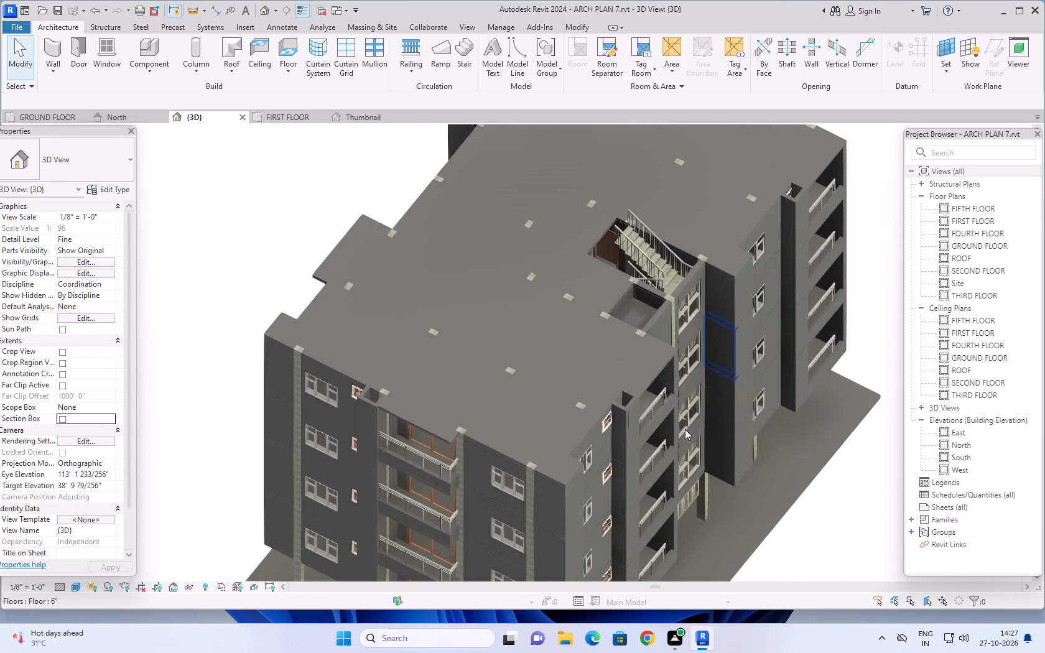
pyautogui.keyDown('shift'); pyautogui.moveTo(685, 429); pyautogui.dragTo(656, 537, button='middle'); pyautogui.keyUp('shift')
pyautogui.moveTo(641, 466); pyautogui.dragTo(629, 289, button='middle')
pyautogui.keyDown('shift'); pyautogui.moveTo(629, 389); pyautogui.dragTo(626, 396, button='middle'); pyautogui.keyUp('shift')
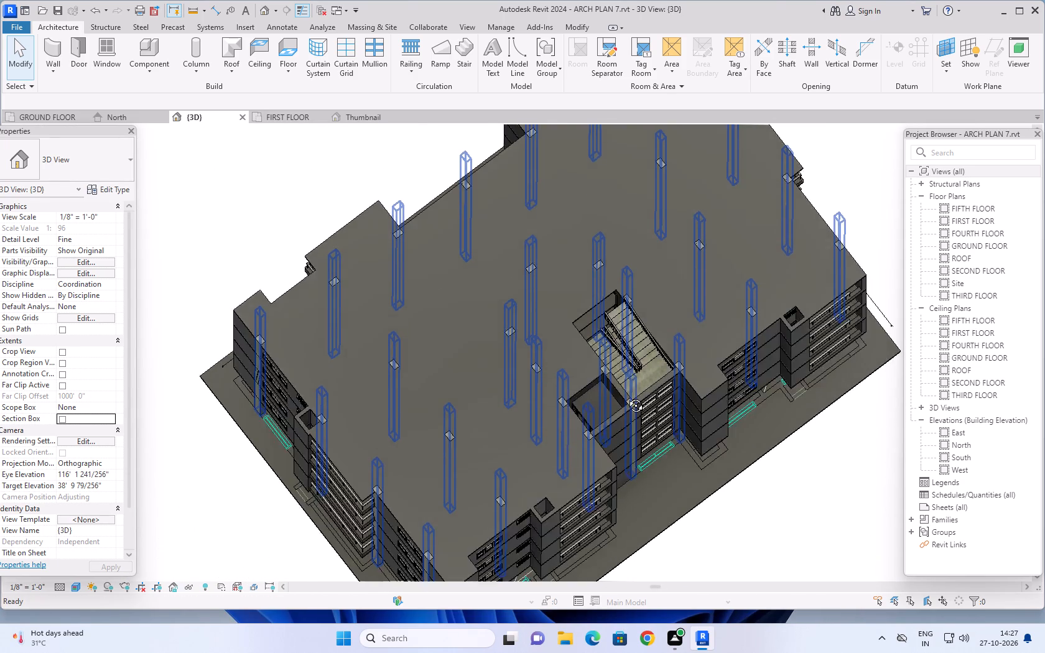
pyautogui.keyDown('shift'); pyautogui.moveTo(626, 396); pyautogui.dragTo(603, 478, button='middle'); pyautogui.keyUp('shift')
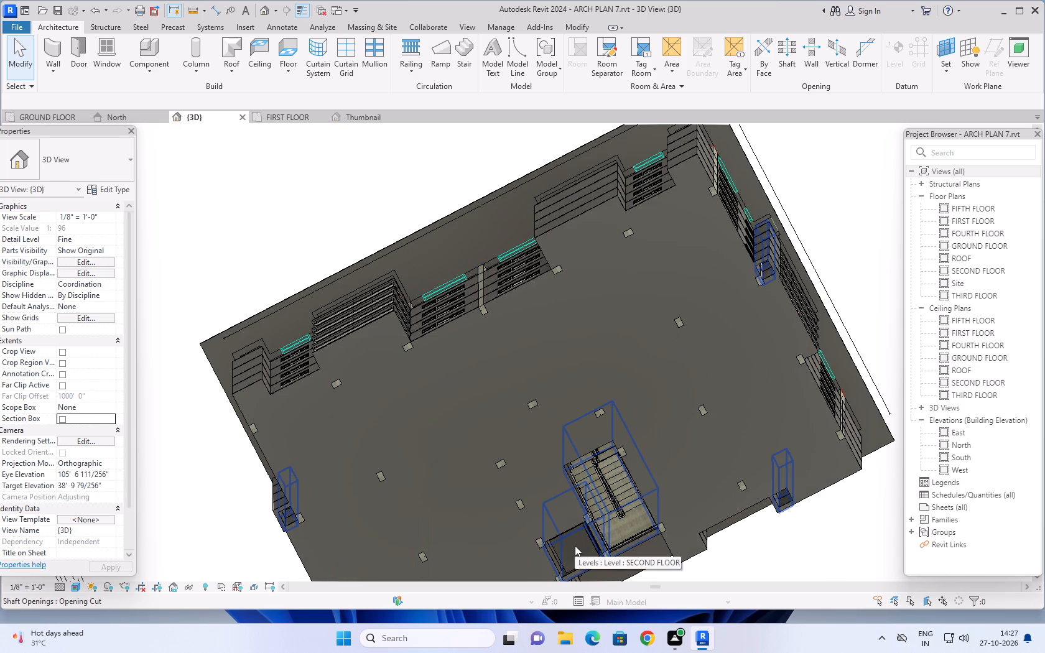
pyautogui.keyDown('shift'); pyautogui.moveTo(691, 540); pyautogui.dragTo(699, 272, button='middle'); pyautogui.keyUp('shift')
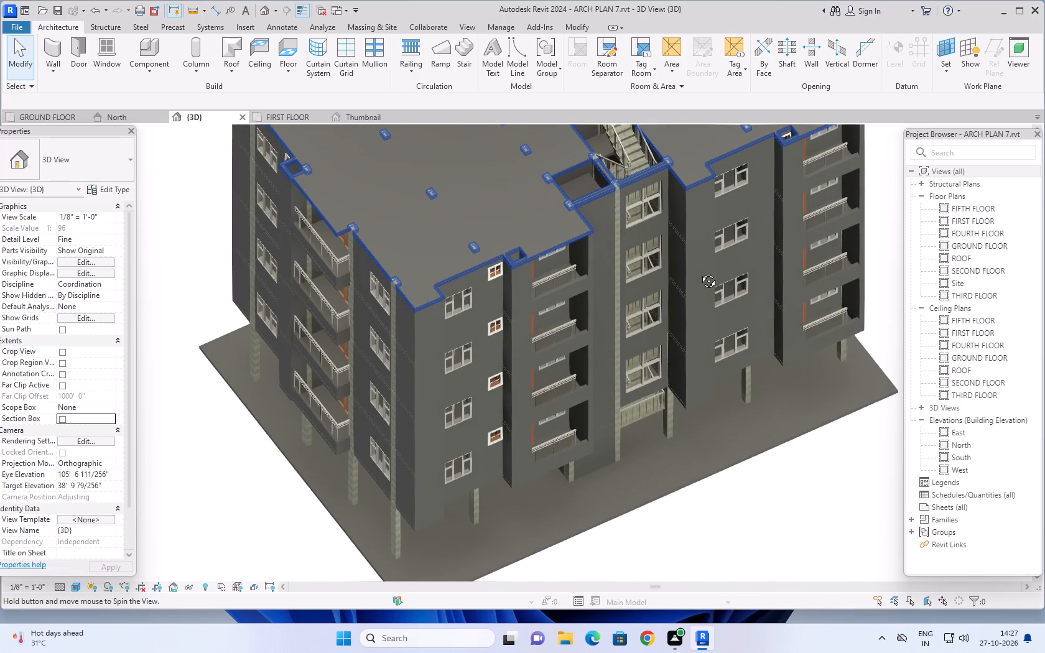
pyautogui.keyDown('shift'); pyautogui.moveTo(699, 272); pyautogui.dragTo(702, 282, button='middle'); pyautogui.keyUp('shift')
pyautogui.moveTo(729, 409); pyautogui.dragTo(723, 519, button='middle')
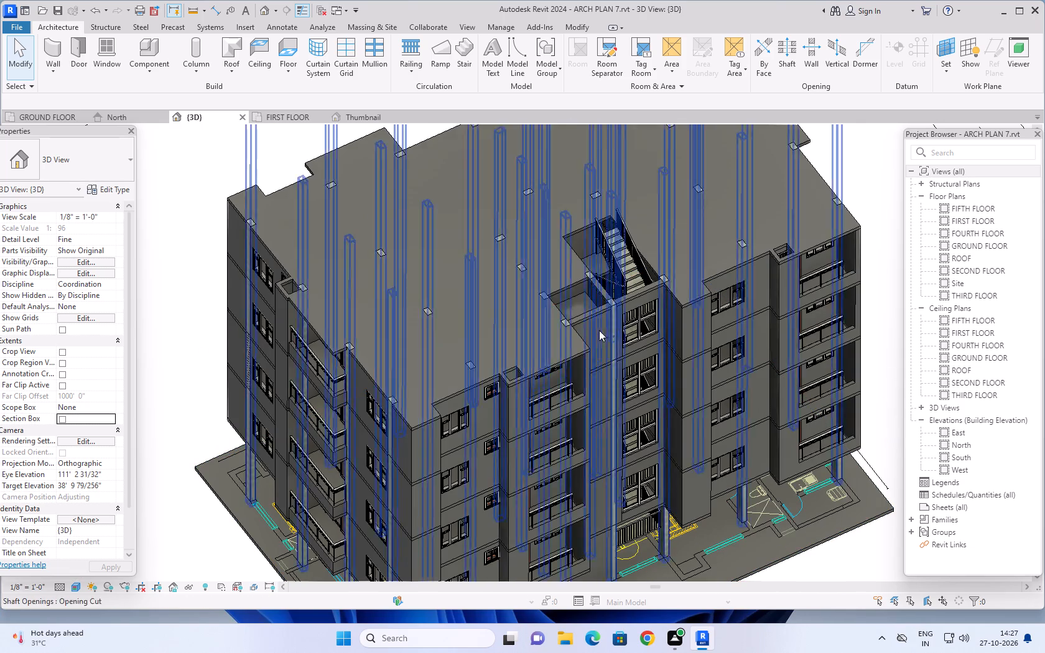
# Select the shaft opening at the staircase and lift and inspect how it passes through the top slab.
pyautogui.click(579, 299)
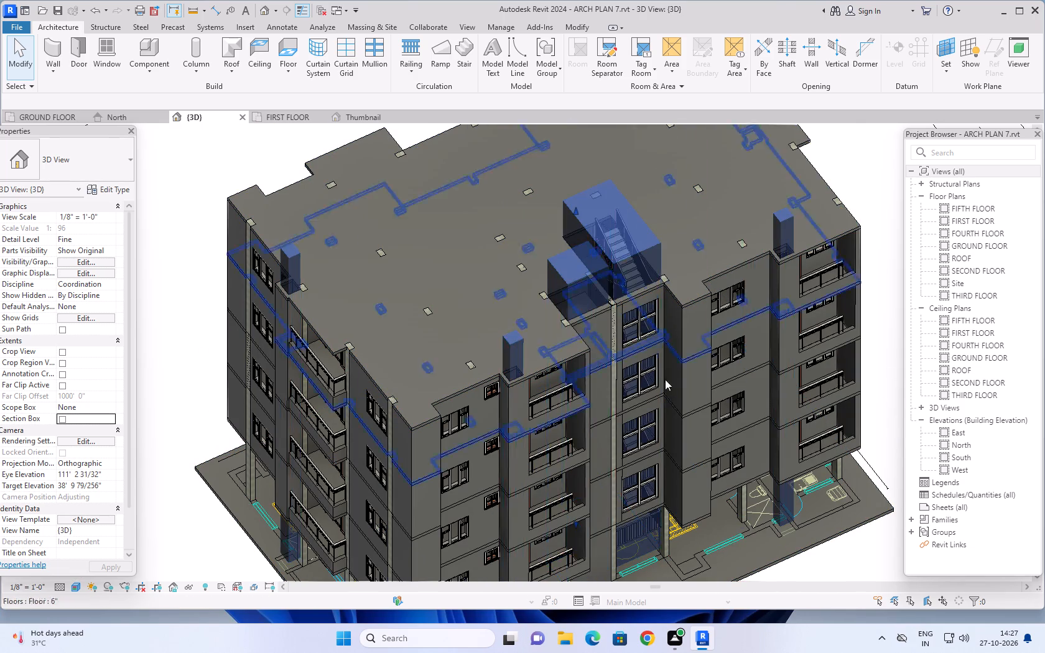
pyautogui.moveTo(694, 453); pyautogui.dragTo(754, 234, button='middle')
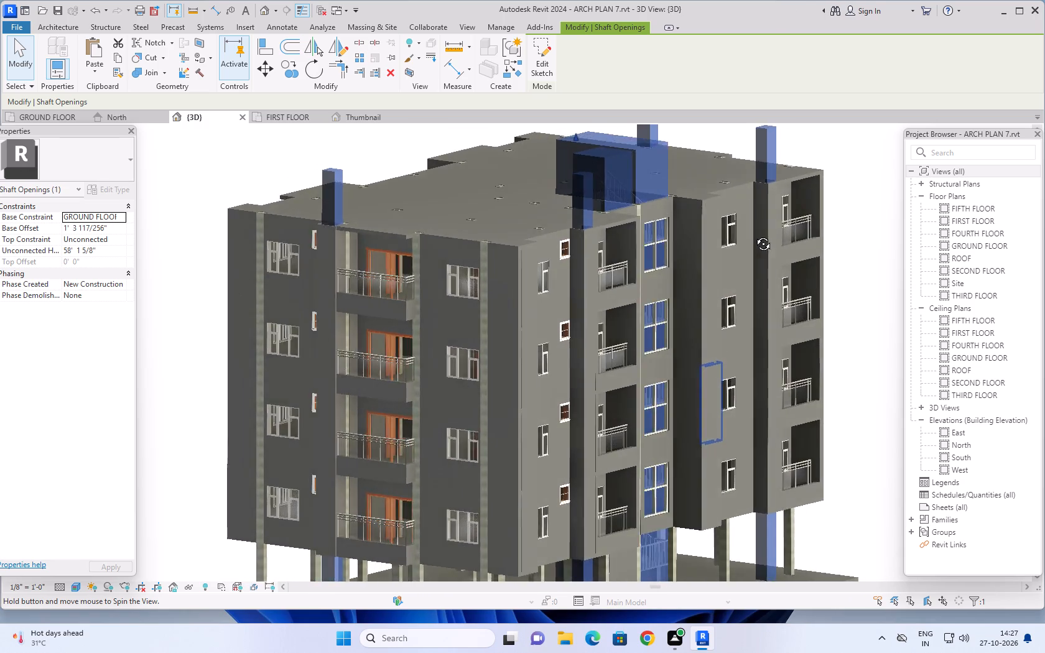
pyautogui.moveTo(754, 234); pyautogui.dragTo(731, 361, button='middle')
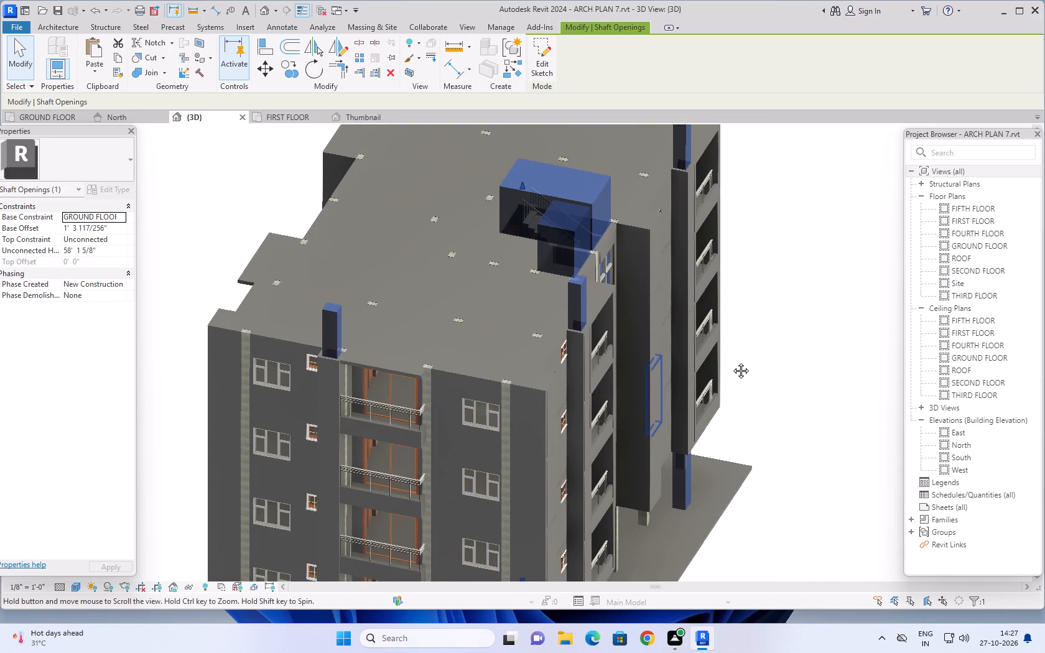
pyautogui.moveTo(731, 361); pyautogui.dragTo(728, 335, button='middle')
pyautogui.moveTo(764, 318); pyautogui.dragTo(792, 415, button='middle')
pyautogui.press('Escape')
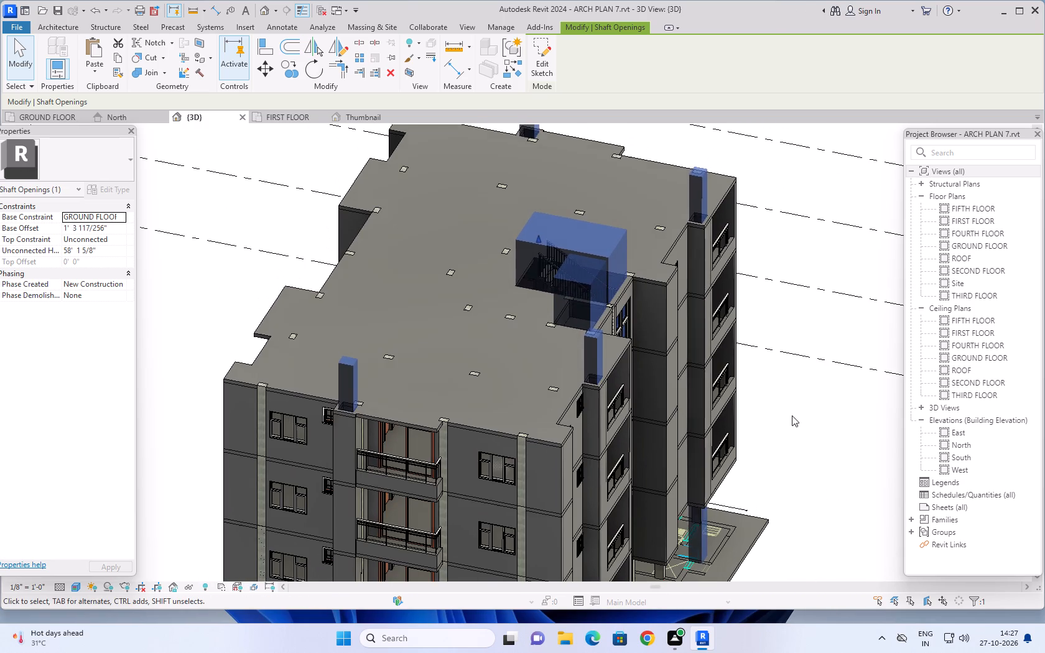
pyautogui.moveTo(796, 412); pyautogui.dragTo(832, 473, button='middle')
pyautogui.scroll(1, 646, 379)
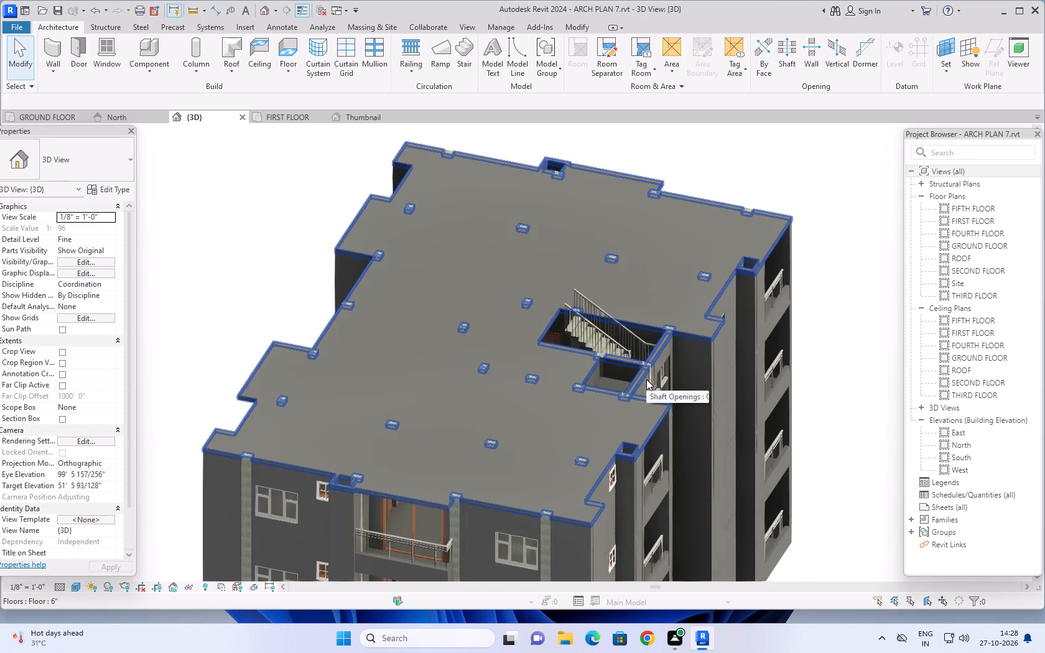
# Examine the building's top slab, facades, balconies and open ground storey from above and from several sides.
pyautogui.scroll(1, 646, 379)
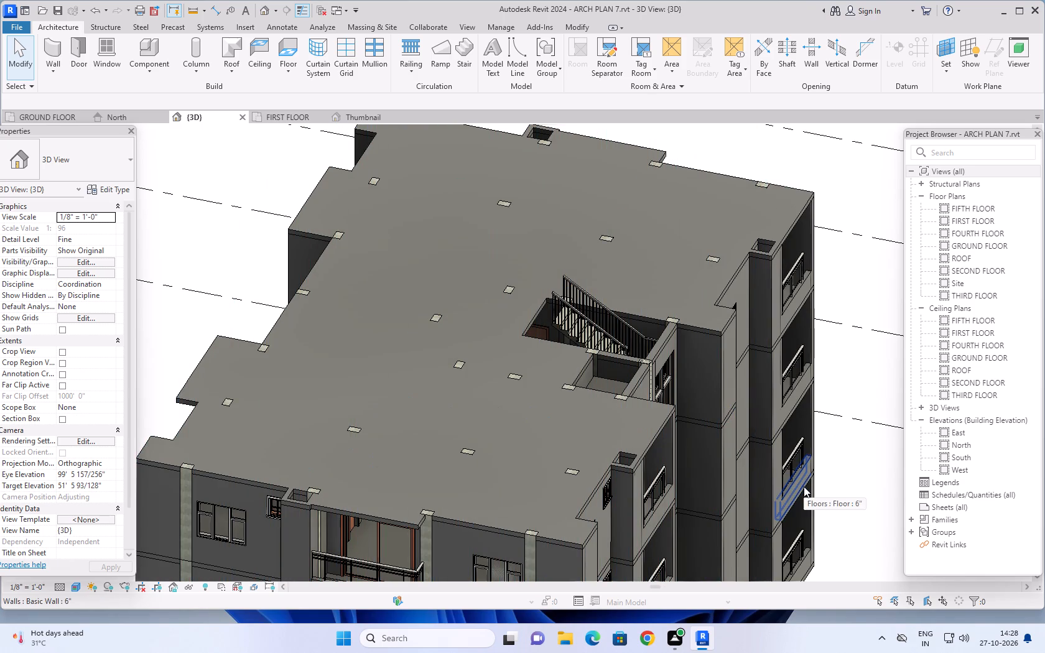
pyautogui.scroll(-6, 824, 483)
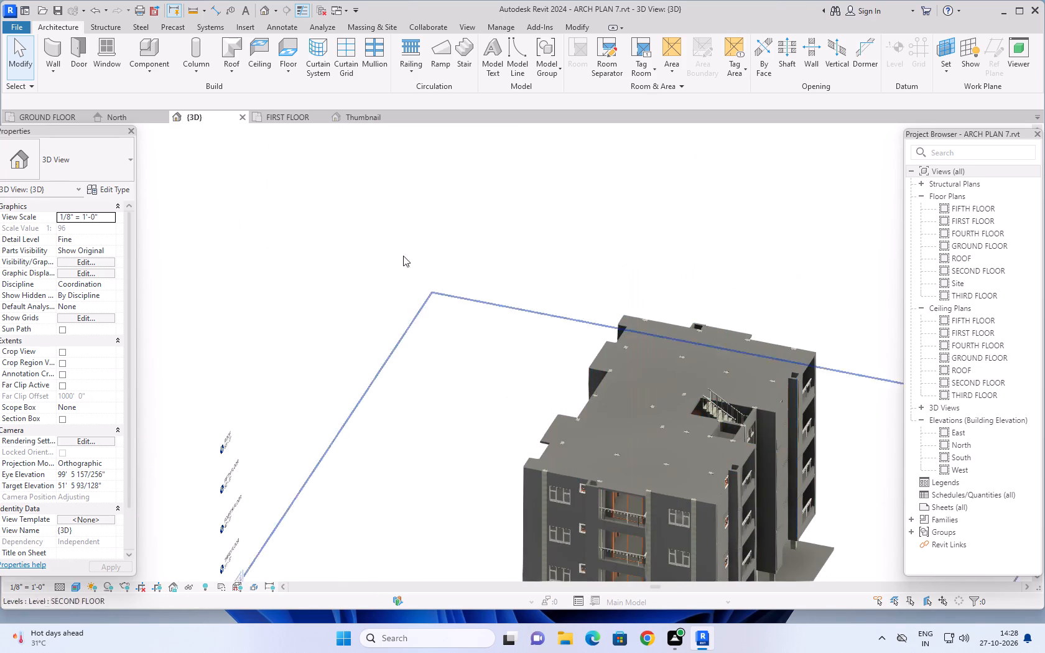
pyautogui.keyDown('shift'); pyautogui.moveTo(402, 266); pyautogui.dragTo(544, 289, button='middle'); pyautogui.keyUp('shift')
pyautogui.keyDown('shift'); pyautogui.moveTo(569, 289); pyautogui.dragTo(699, 226, button='middle'); pyautogui.keyUp('shift')
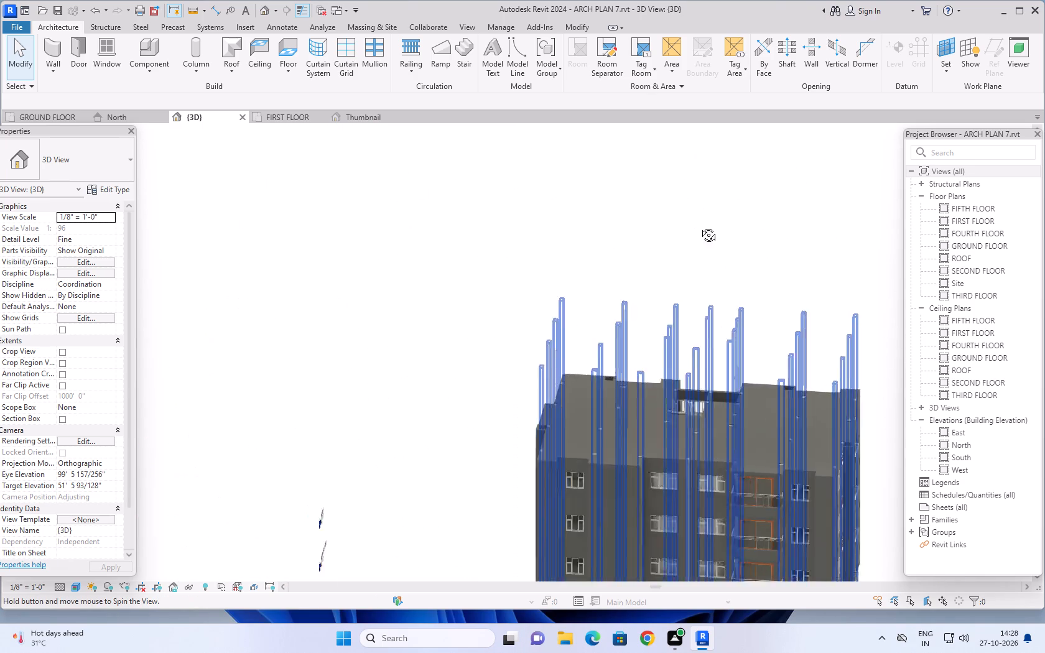
pyautogui.keyDown('shift'); pyautogui.moveTo(699, 226); pyautogui.dragTo(713, 233, button='middle'); pyautogui.keyUp('shift')
pyautogui.scroll(-2, 713, 233)
pyautogui.moveTo(712, 251); pyautogui.dragTo(638, 217, button='middle')
pyautogui.keyDown('shift'); pyautogui.moveTo(691, 220); pyautogui.dragTo(689, 221, button='middle'); pyautogui.keyUp('shift')
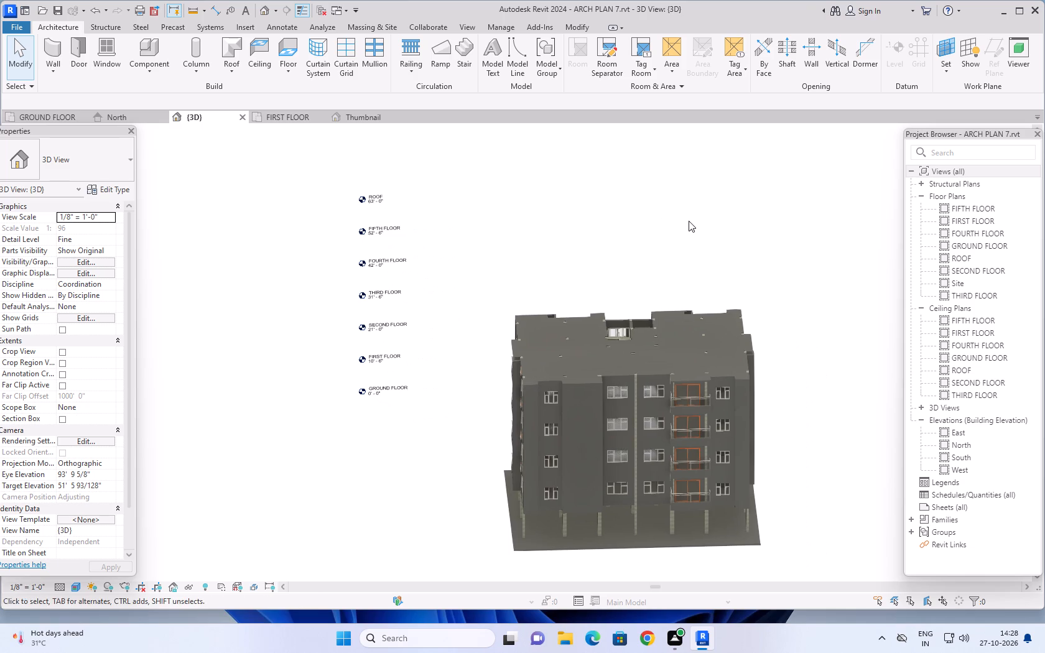
pyautogui.keyDown('shift'); pyautogui.moveTo(689, 221); pyautogui.dragTo(672, 136, button='middle'); pyautogui.keyUp('shift')
pyautogui.keyDown('shift'); pyautogui.moveTo(708, 227); pyautogui.dragTo(651, 192, button='middle'); pyautogui.keyUp('shift')
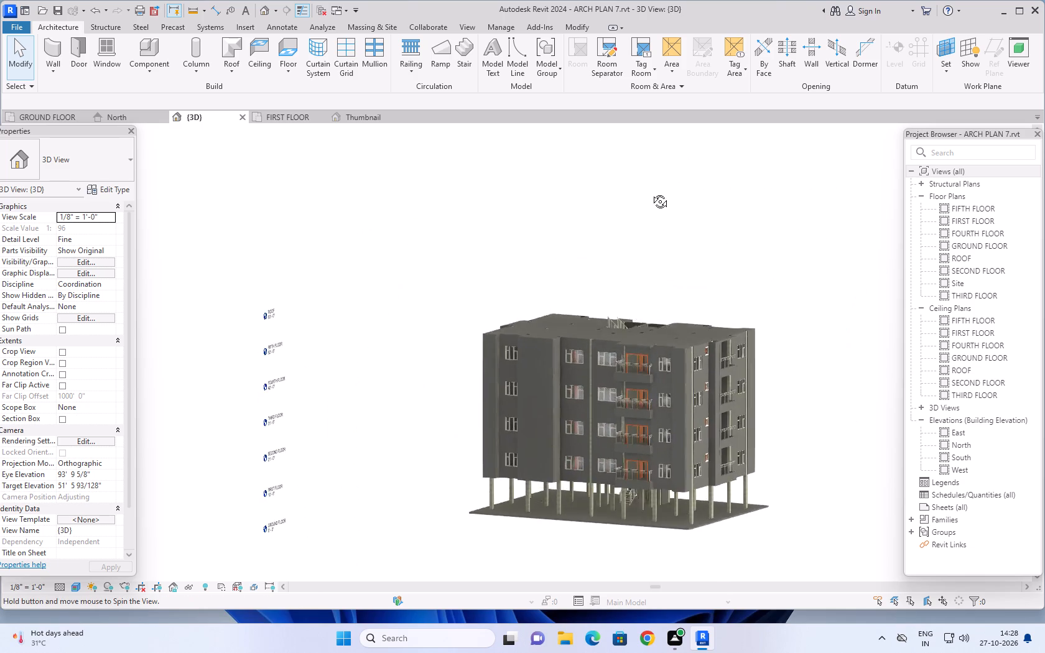
pyautogui.keyDown('shift'); pyautogui.moveTo(651, 192); pyautogui.dragTo(667, 190, button='middle'); pyautogui.keyUp('shift')
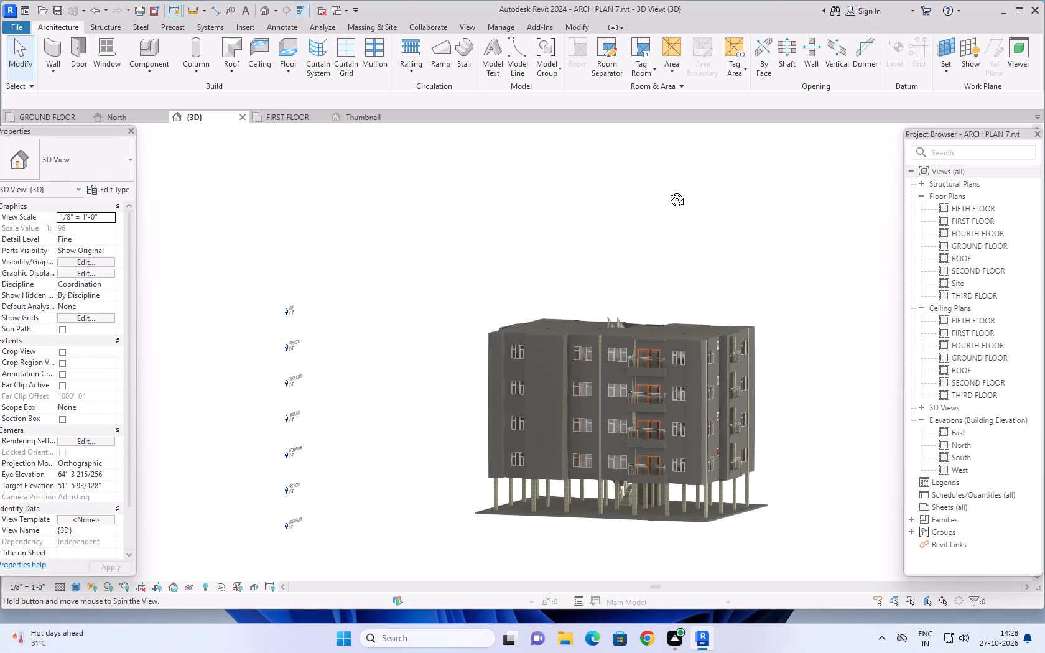
pyautogui.keyDown('shift'); pyautogui.moveTo(667, 190); pyautogui.dragTo(686, 194, button='middle'); pyautogui.keyUp('shift')
pyautogui.scroll(2, 660, 260)
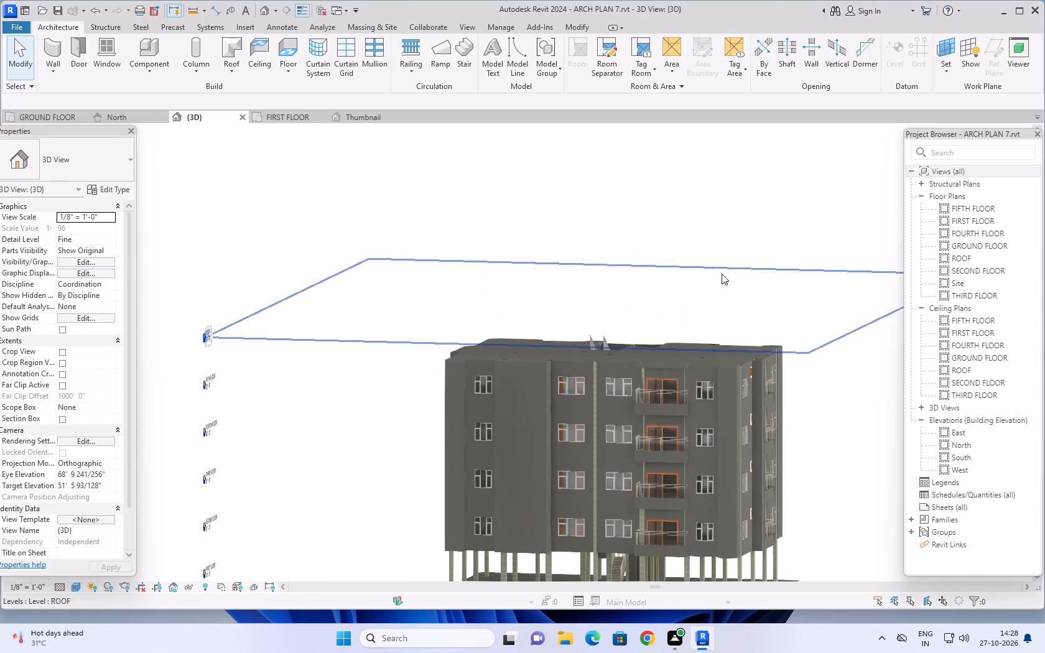
pyautogui.moveTo(822, 347); pyautogui.dragTo(820, 325, button='middle')
pyautogui.moveTo(823, 329); pyautogui.dragTo(780, 315, button='middle')
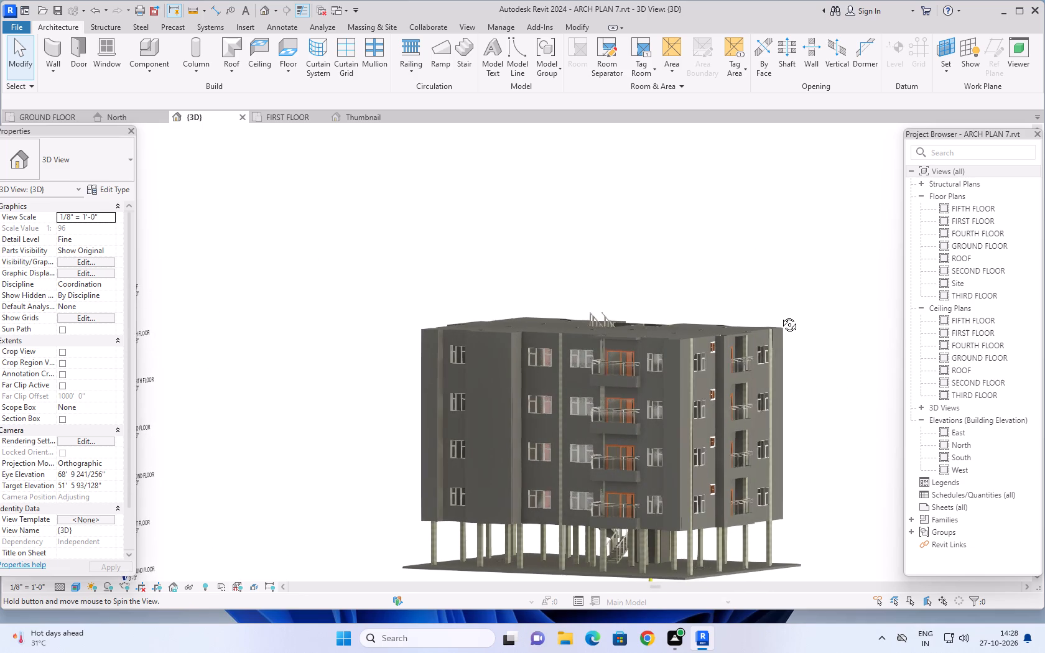
pyautogui.moveTo(780, 315); pyautogui.dragTo(784, 318, button='middle')
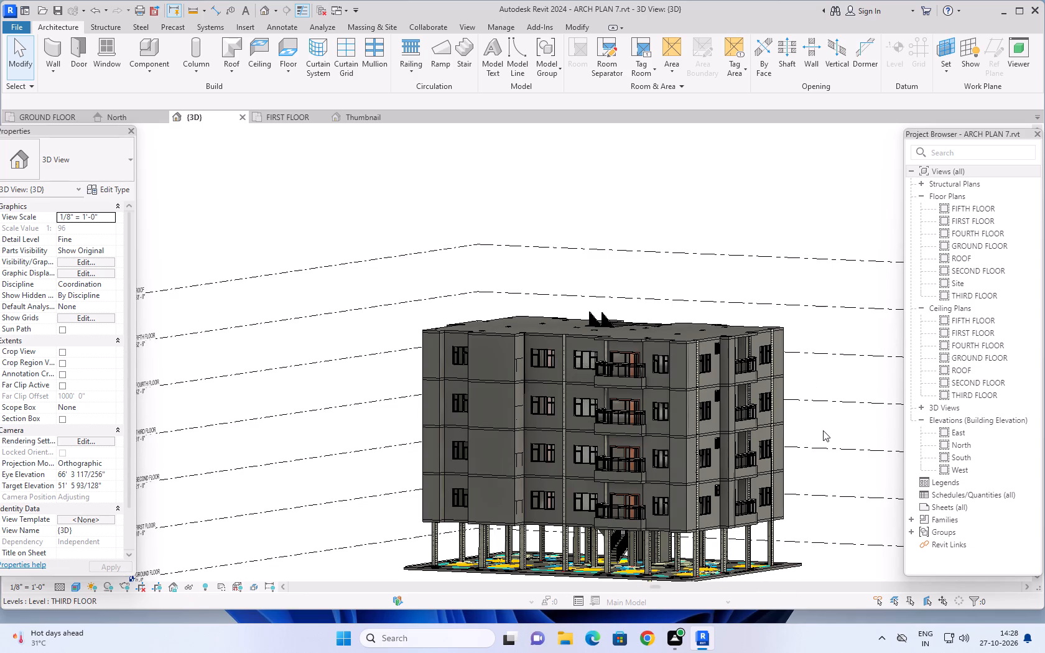
pyautogui.scroll(1, 825, 430)
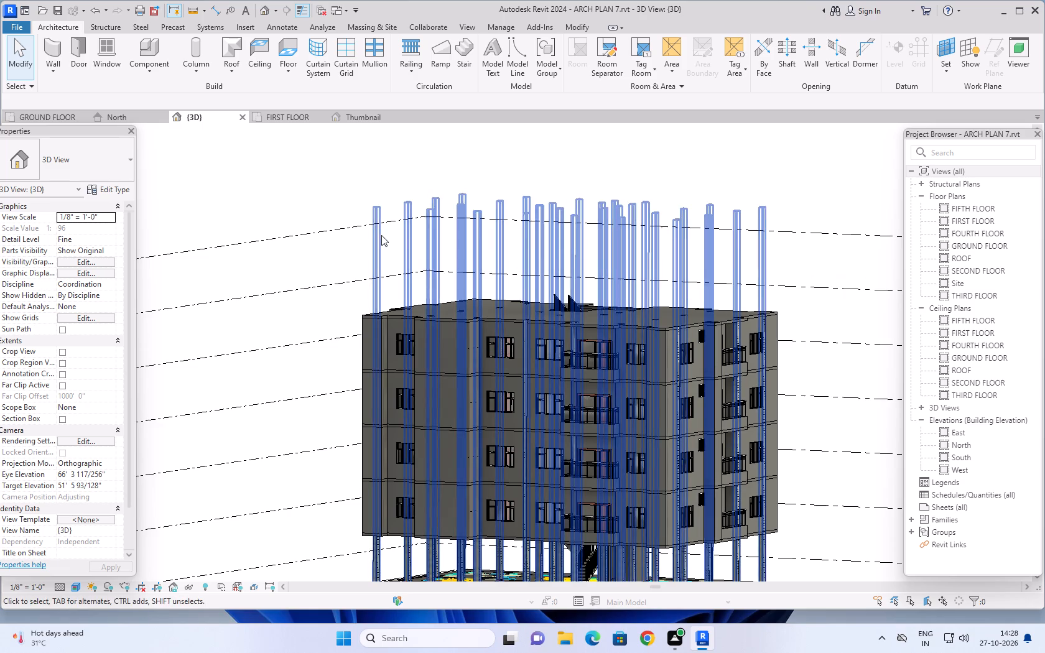
pyautogui.moveTo(533, 182); pyautogui.dragTo(552, 205, button='middle')
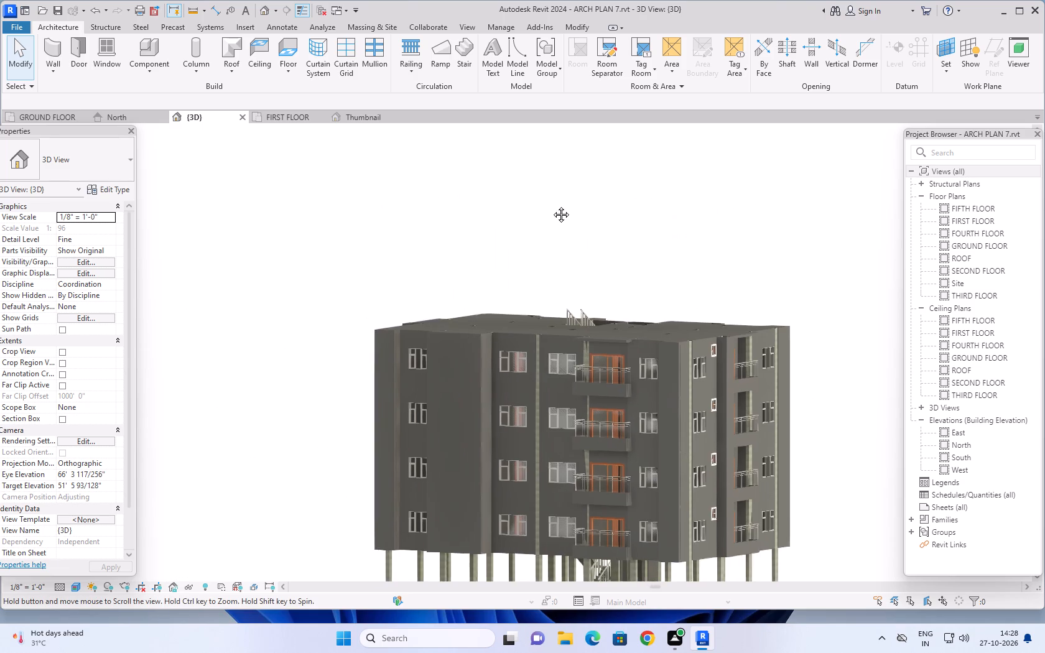
pyautogui.moveTo(552, 205); pyautogui.dragTo(557, 210, button='middle')
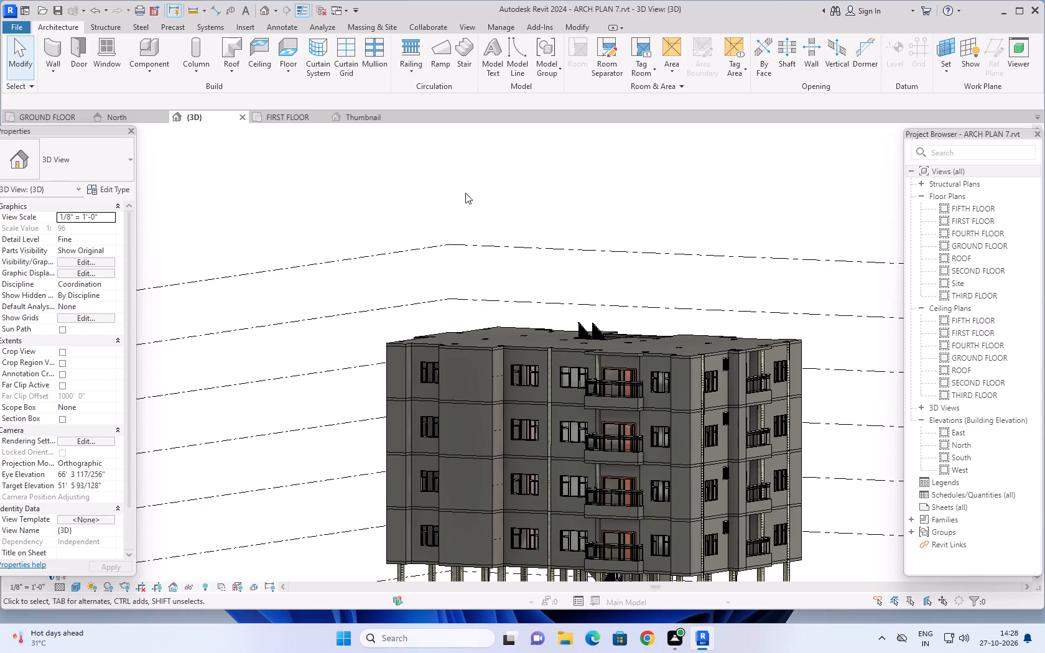
# On the ground floor plan, create a rectangular shaft opening about 4'-1 1/2" by 3'-3" over the O.T.S between the two bathrooms.
pyautogui.click(34, 119)
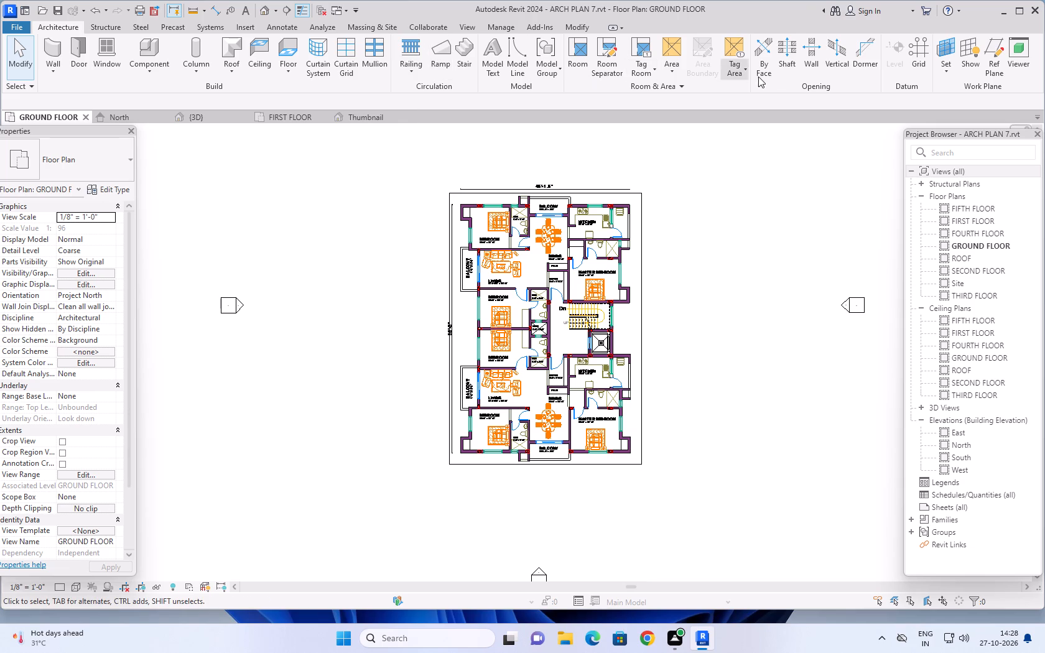
pyautogui.click(786, 52)
pyautogui.scroll(9, 523, 325)
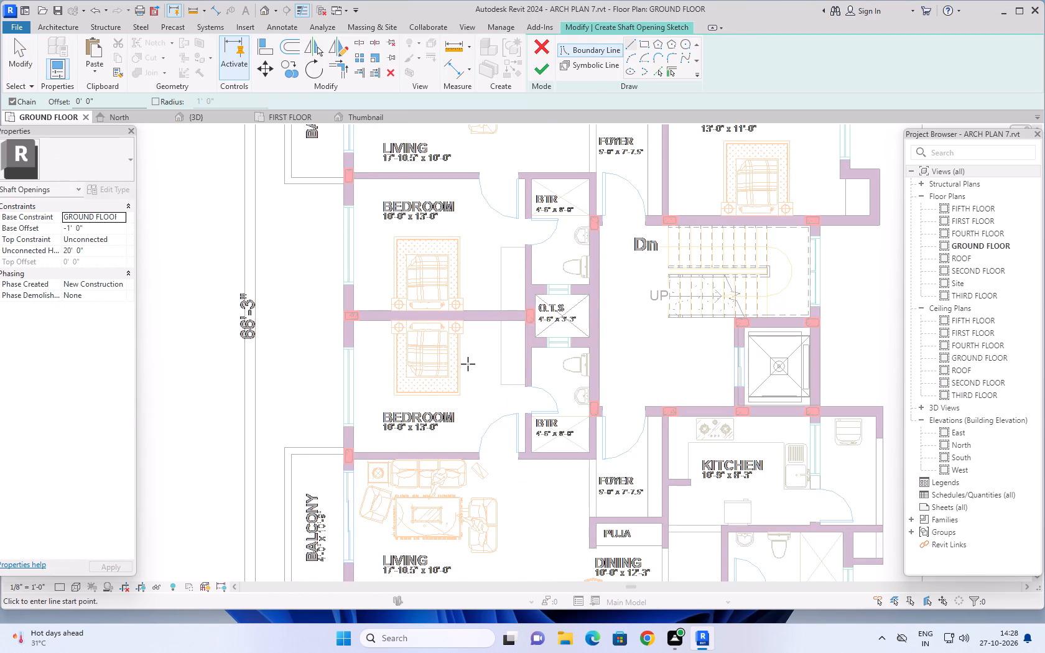
pyautogui.scroll(-6, 468, 364)
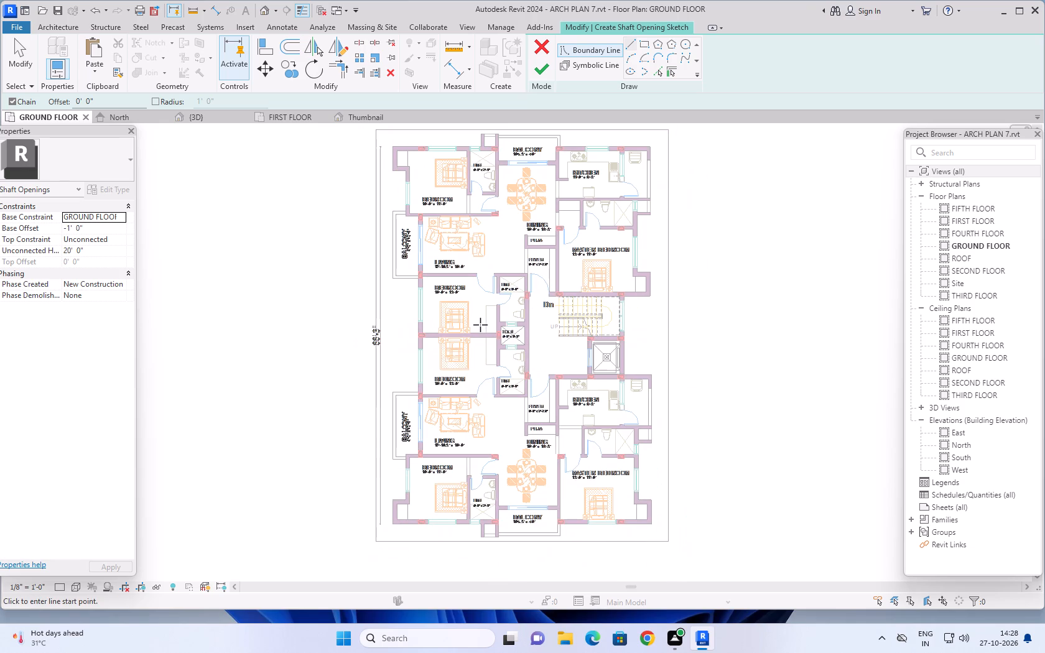
pyautogui.scroll(17, 513, 325)
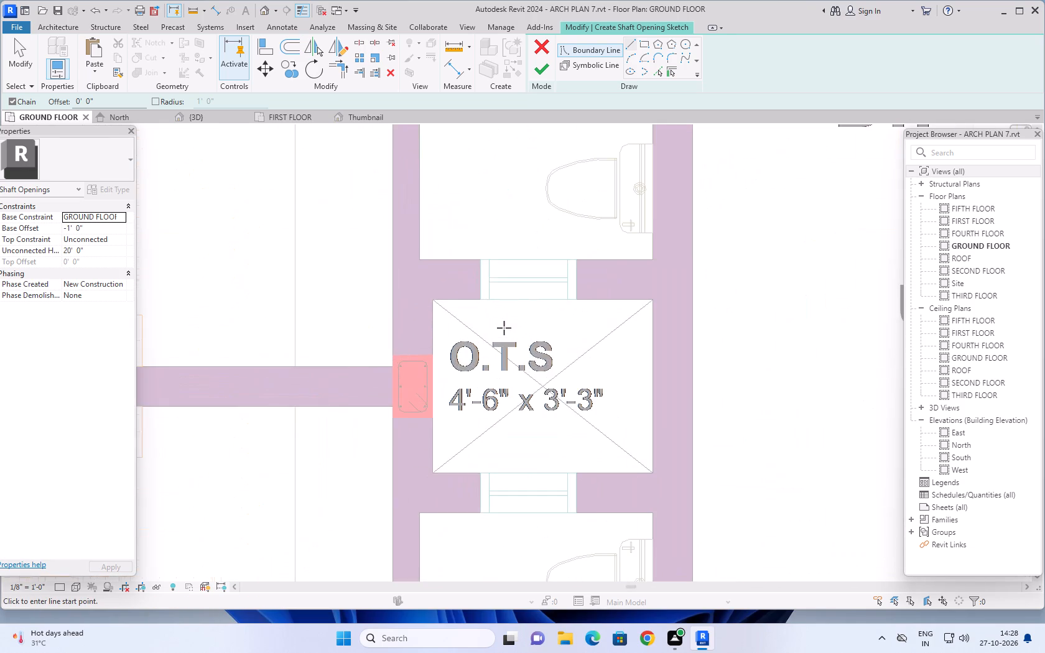
pyautogui.click(424, 297)
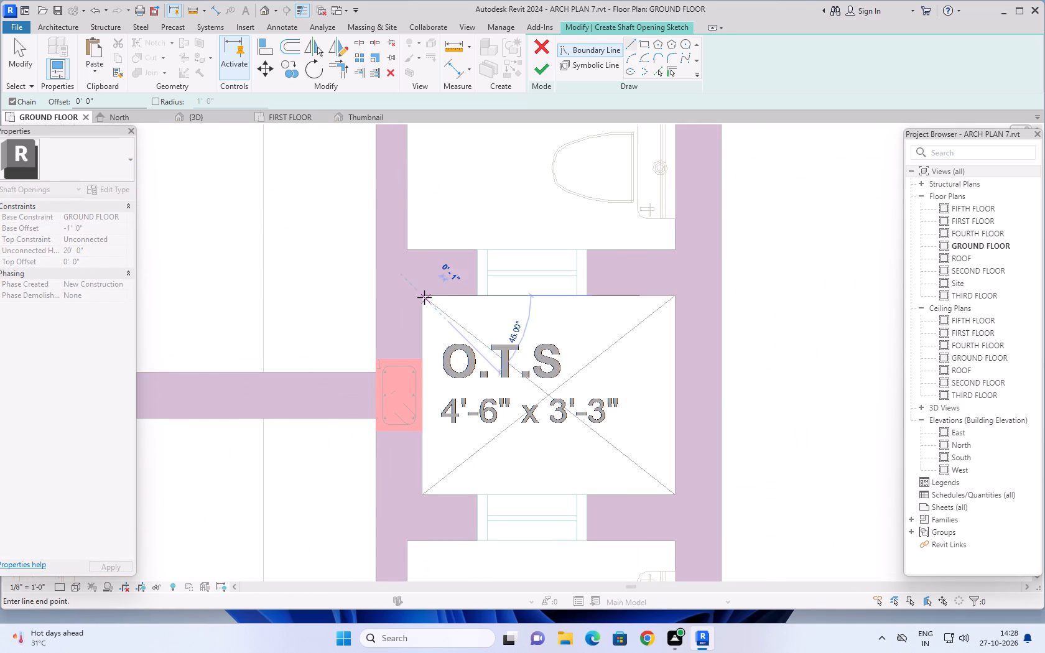
pyautogui.press('Escape')
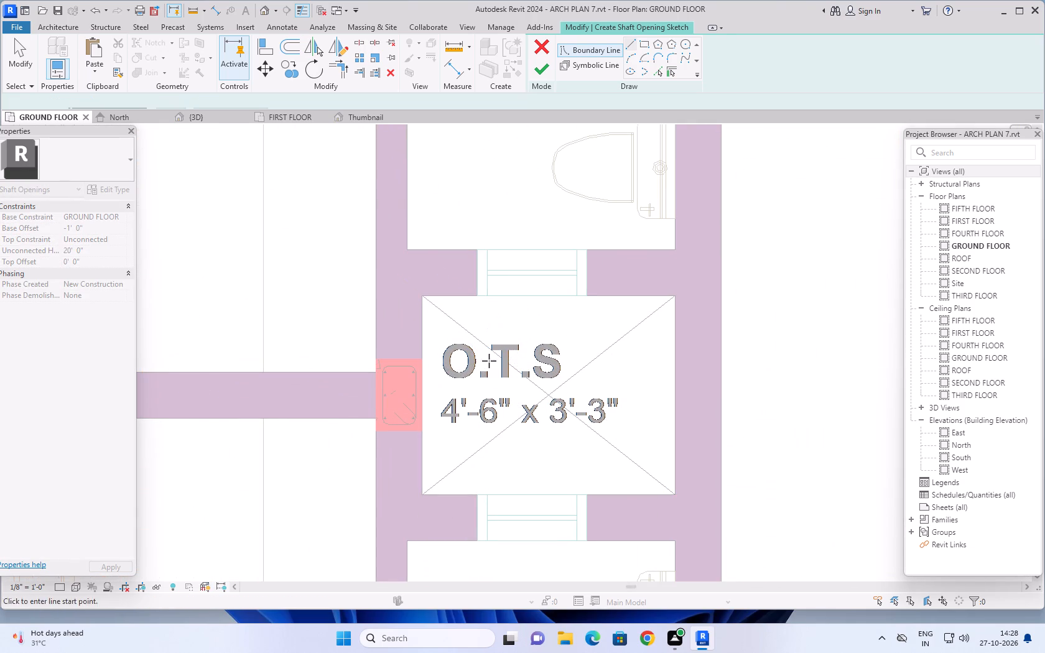
pyautogui.click(644, 40)
pyautogui.scroll(4, 414, 295)
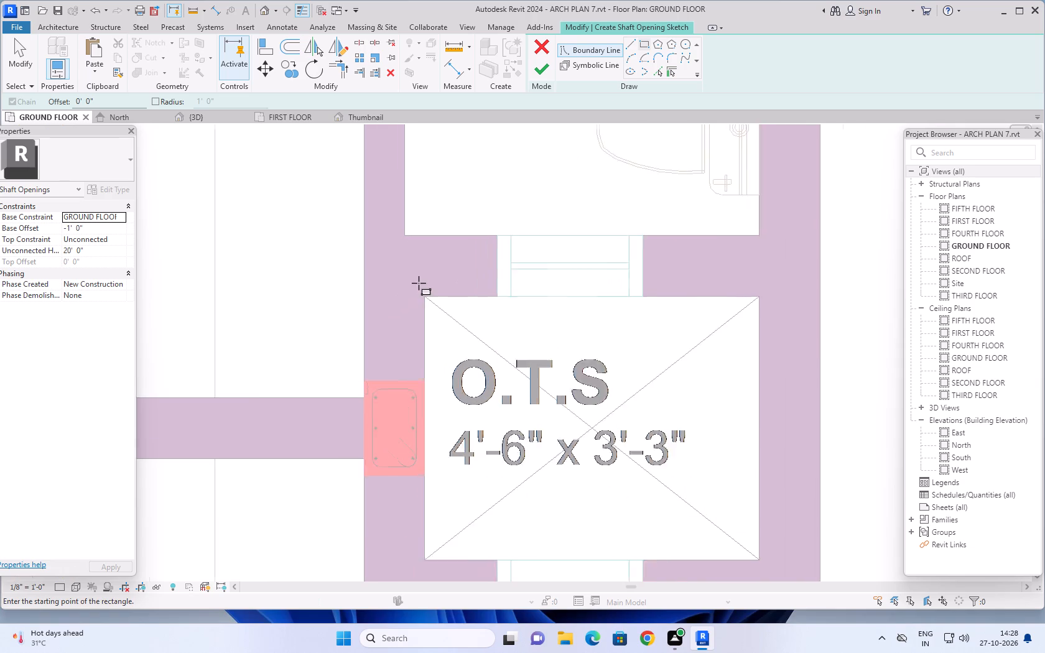
pyautogui.click(430, 300)
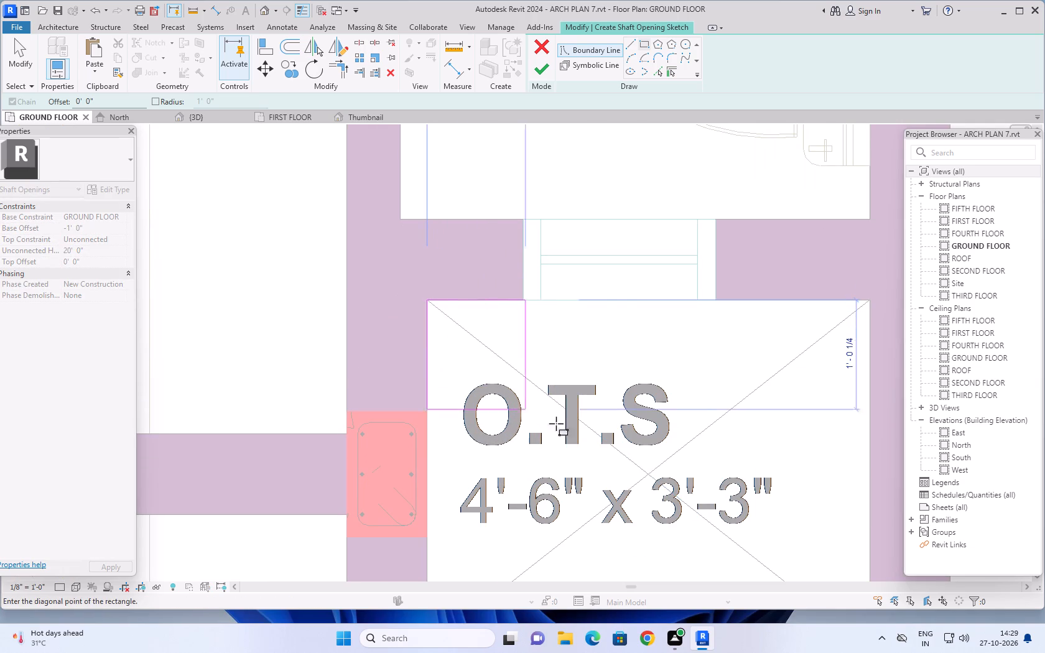
pyautogui.scroll(-7, 582, 435)
pyautogui.moveTo(607, 447); pyautogui.dragTo(477, 338, button='middle')
pyautogui.middleClick(476, 336)
pyautogui.scroll(7, 557, 393)
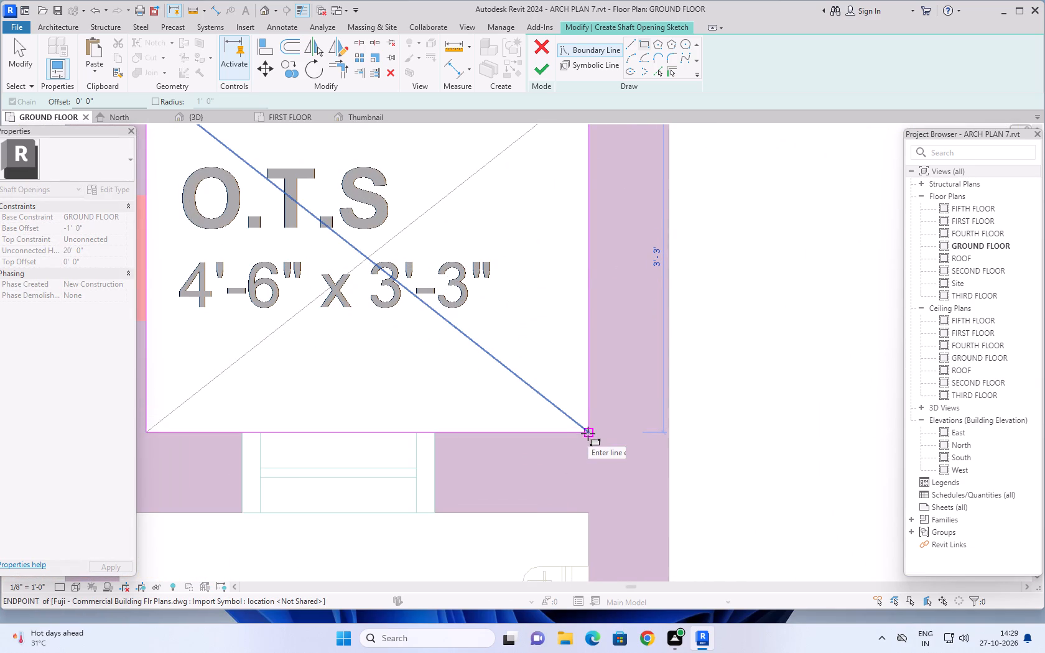
pyautogui.click(588, 433)
pyautogui.click(546, 67)
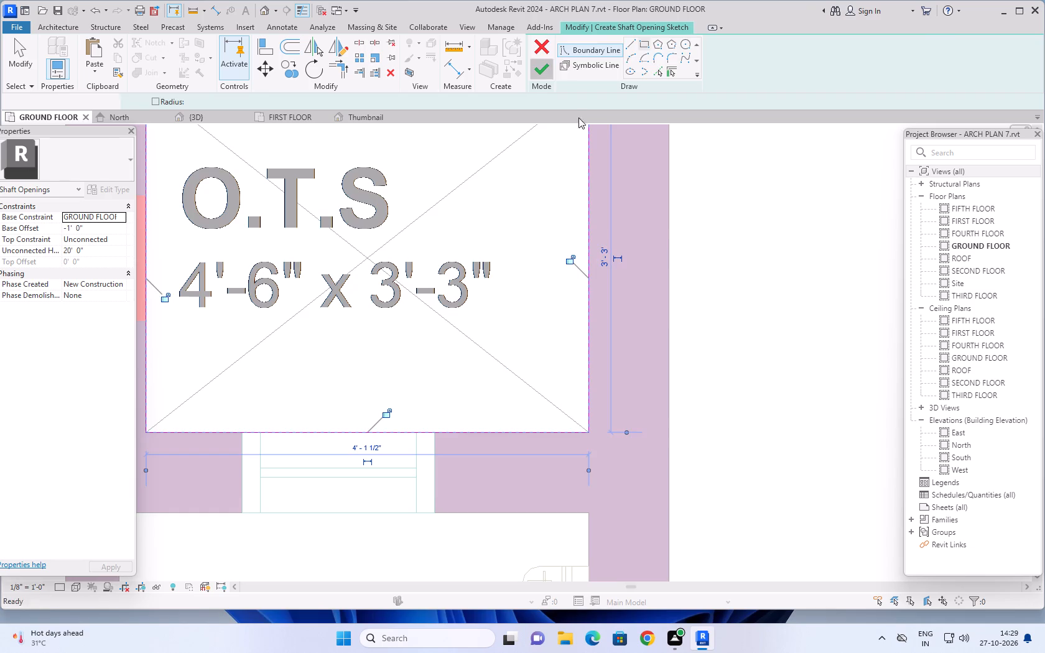
# In the 3D view, stretch the top of the O.T.S shaft opening above the top slab, to a height of about 60'-4".
pyautogui.scroll(-14, 766, 396)
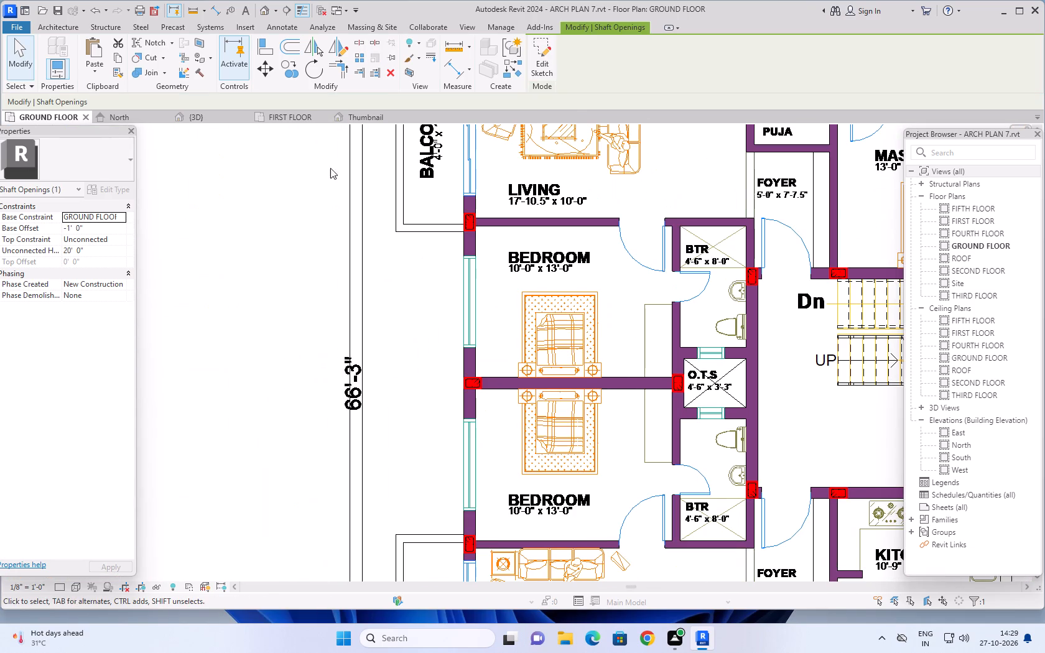
pyautogui.click(220, 114)
pyautogui.scroll(-2, 618, 389)
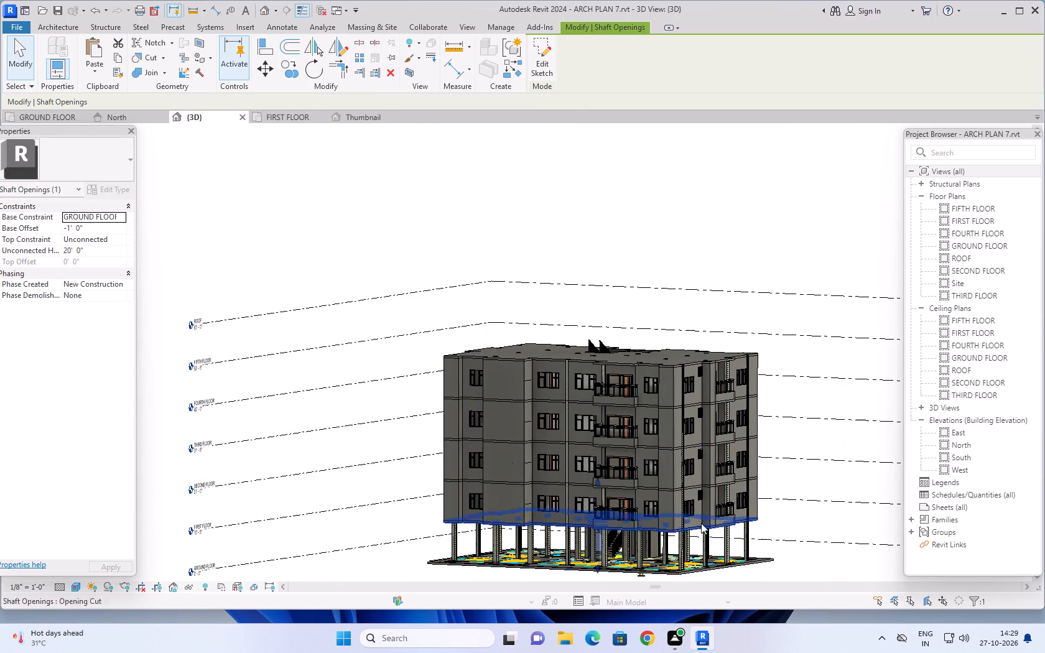
pyautogui.moveTo(597, 483); pyautogui.dragTo(597, 481)
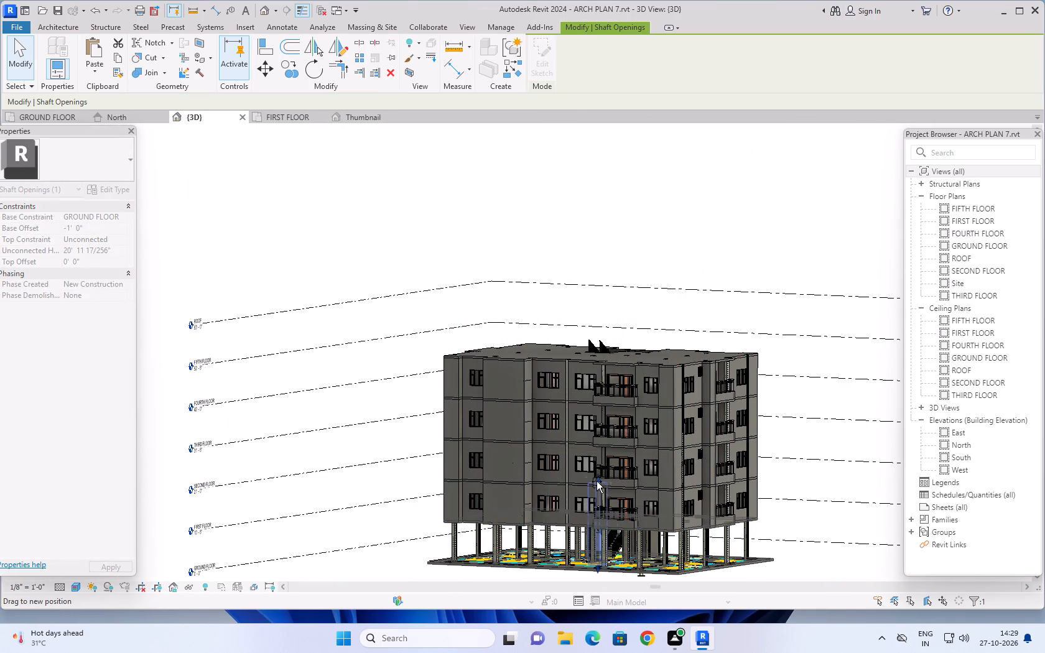
pyautogui.moveTo(597, 481); pyautogui.dragTo(599, 327)
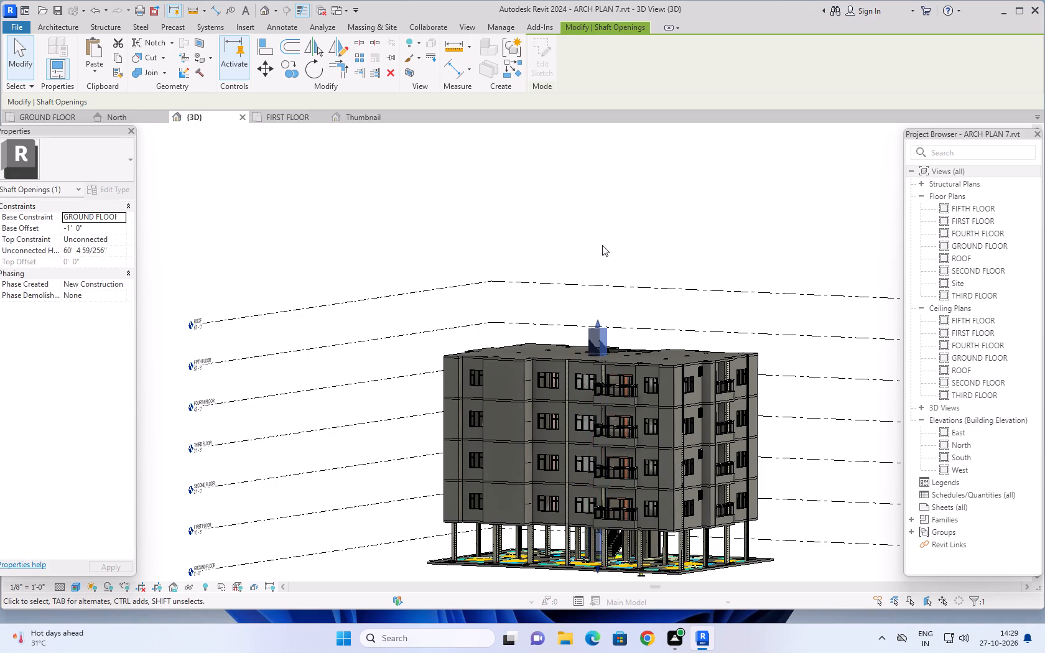
pyautogui.click(602, 245)
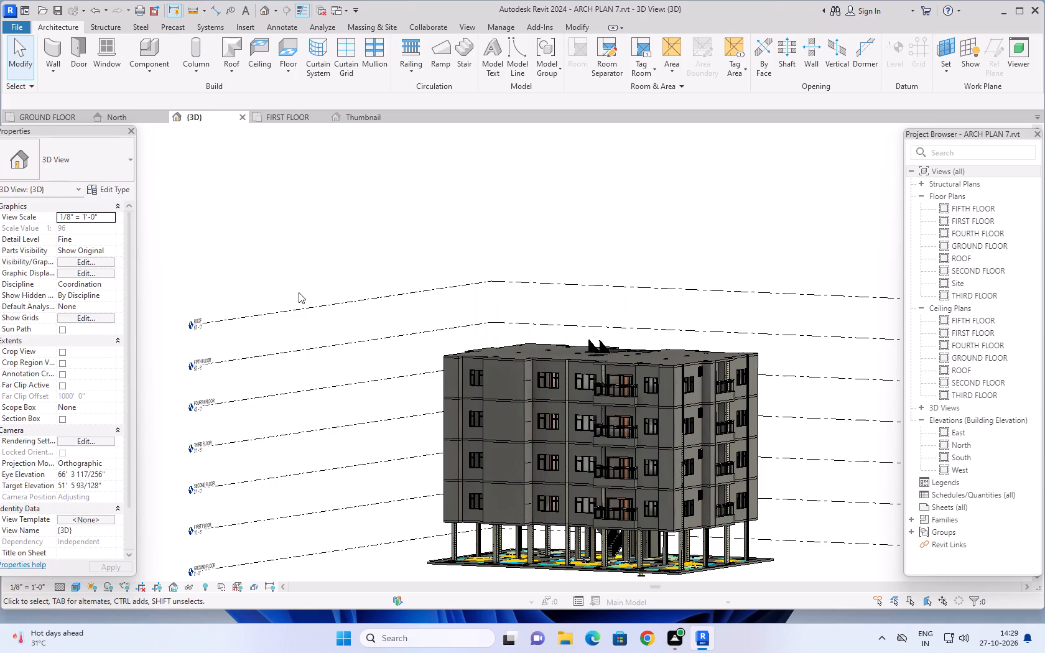
# Examine the O.T.S shaft opening through the slabs from above, and inspect the building down to its ground slab.
pyautogui.keyDown('shift'); pyautogui.moveTo(334, 238); pyautogui.dragTo(333, 471, button='middle'); pyautogui.keyUp('shift')
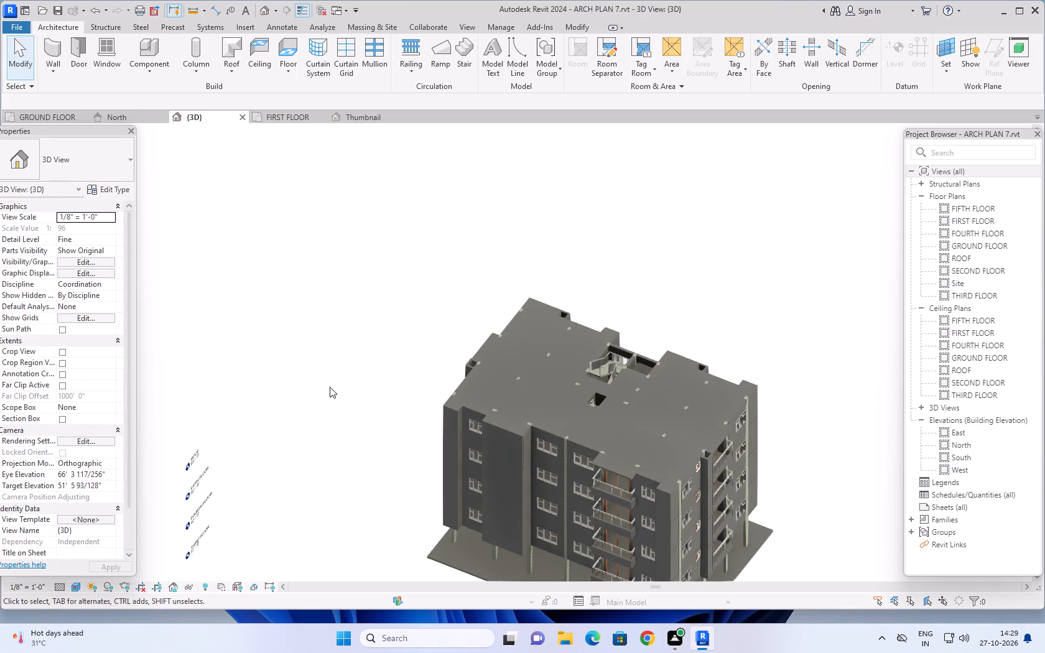
pyautogui.keyDown('shift'); pyautogui.moveTo(315, 347); pyautogui.dragTo(329, 420, button='middle'); pyautogui.keyUp('shift')
pyautogui.keyDown('shift'); pyautogui.middleClick(343, 454); pyautogui.keyUp('shift')
pyautogui.keyDown('shift'); pyautogui.middleClick(345, 457); pyautogui.keyUp('shift')
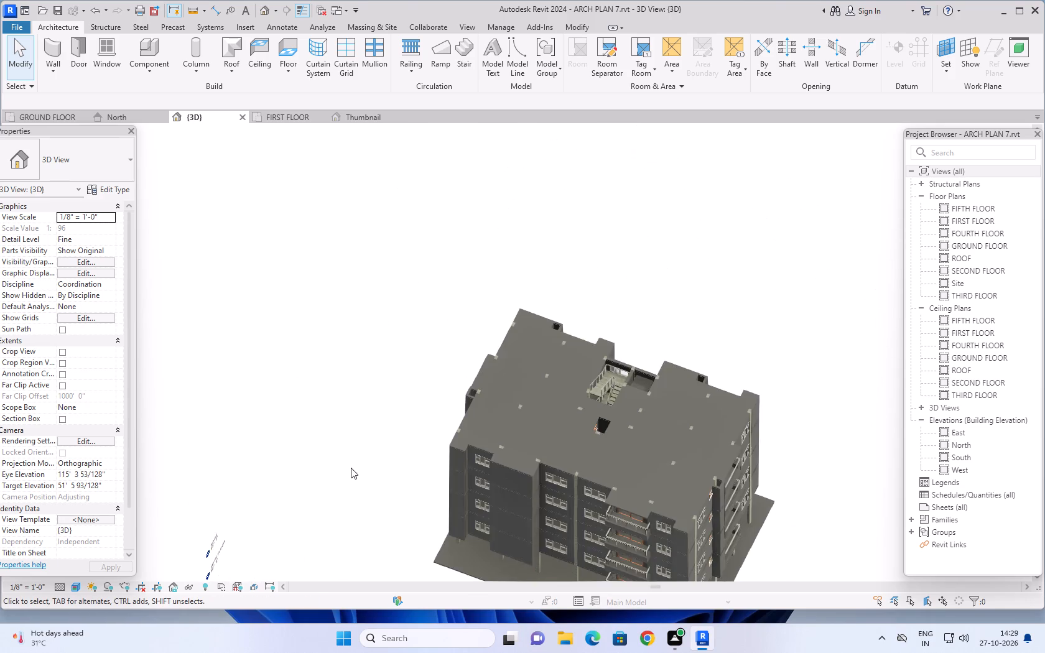
pyautogui.keyDown('shift'); pyautogui.moveTo(416, 475); pyautogui.dragTo(352, 511, button='middle'); pyautogui.keyUp('shift')
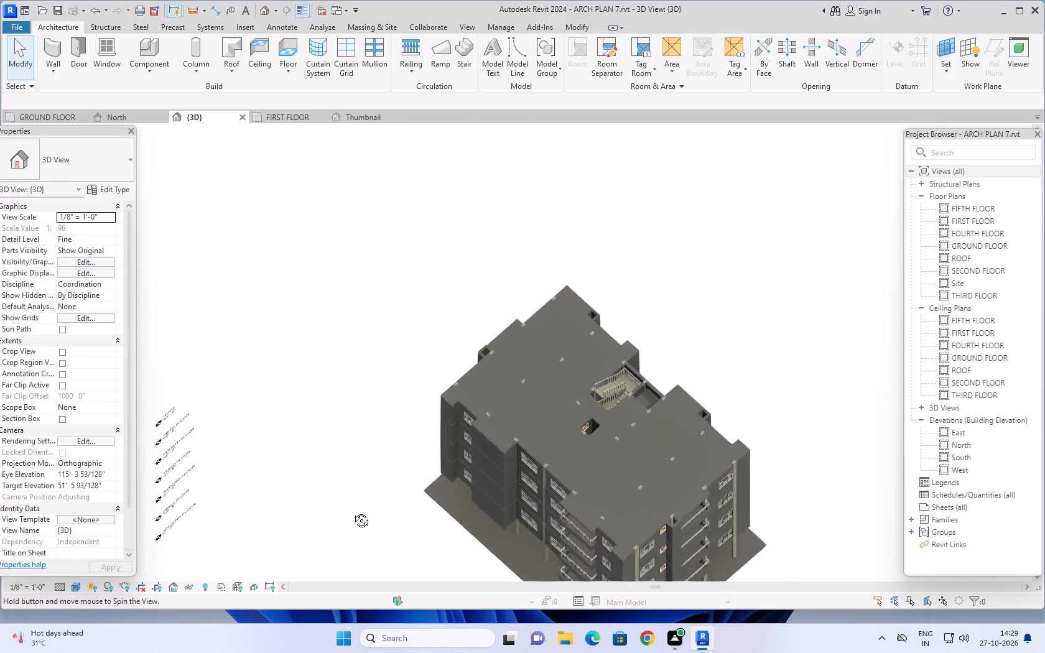
pyautogui.keyDown('shift'); pyautogui.moveTo(352, 511); pyautogui.dragTo(349, 524, button='middle'); pyautogui.keyUp('shift')
pyautogui.keyDown('shift'); pyautogui.moveTo(358, 502); pyautogui.dragTo(324, 532, button='middle'); pyautogui.keyUp('shift')
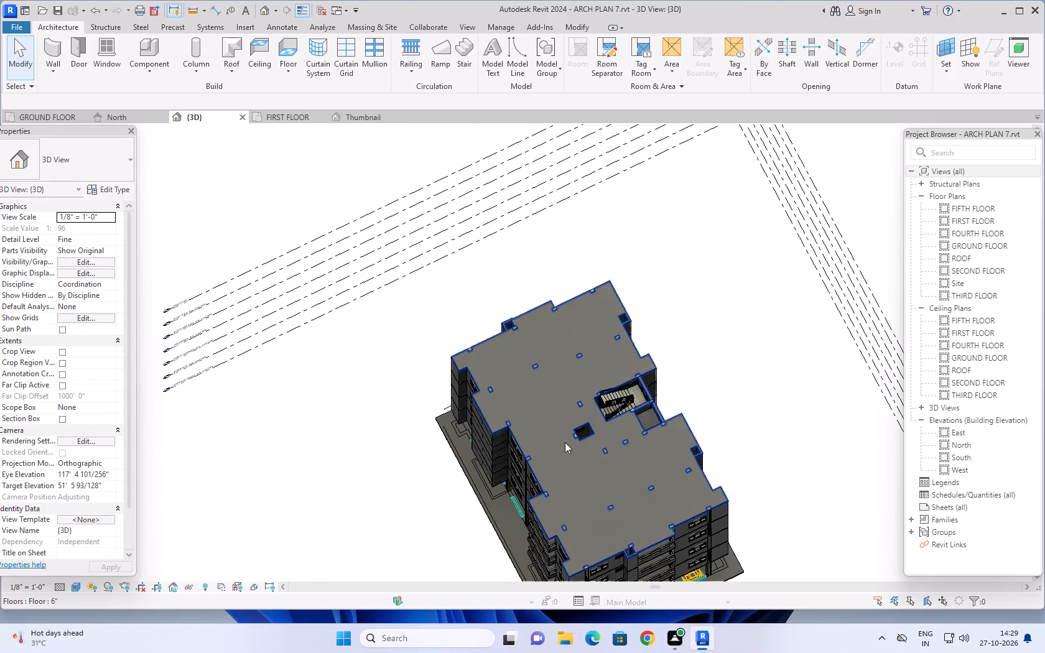
pyautogui.scroll(4, 566, 442)
pyautogui.keyDown('shift'); pyautogui.moveTo(592, 444); pyautogui.dragTo(638, 516, button='middle'); pyautogui.keyUp('shift')
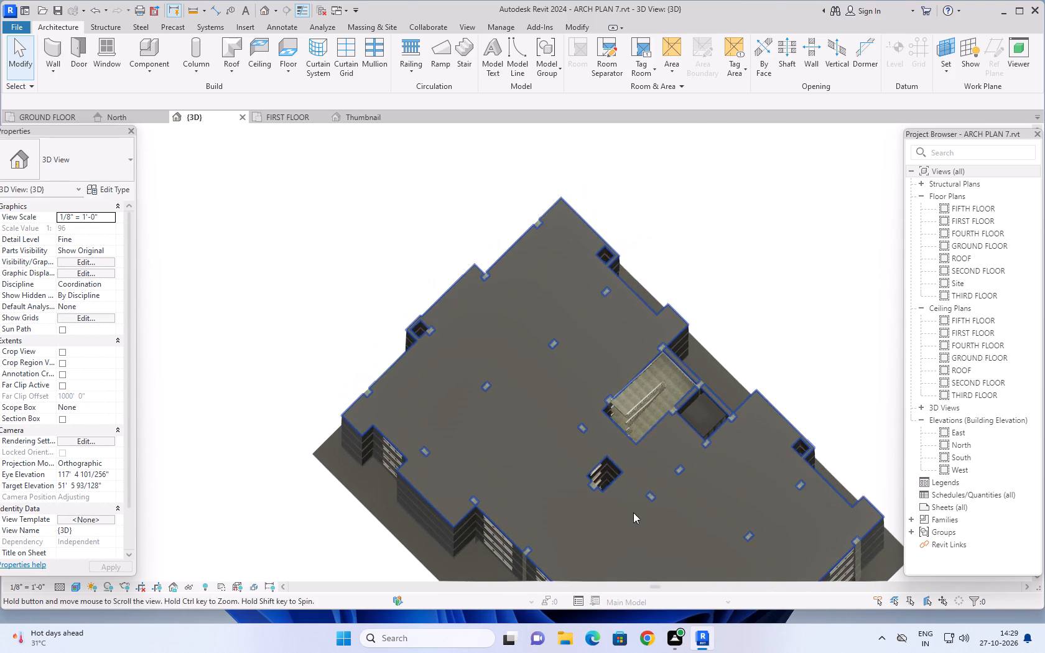
pyautogui.keyDown('shift'); pyautogui.moveTo(618, 507); pyautogui.dragTo(651, 519, button='middle'); pyautogui.keyUp('shift')
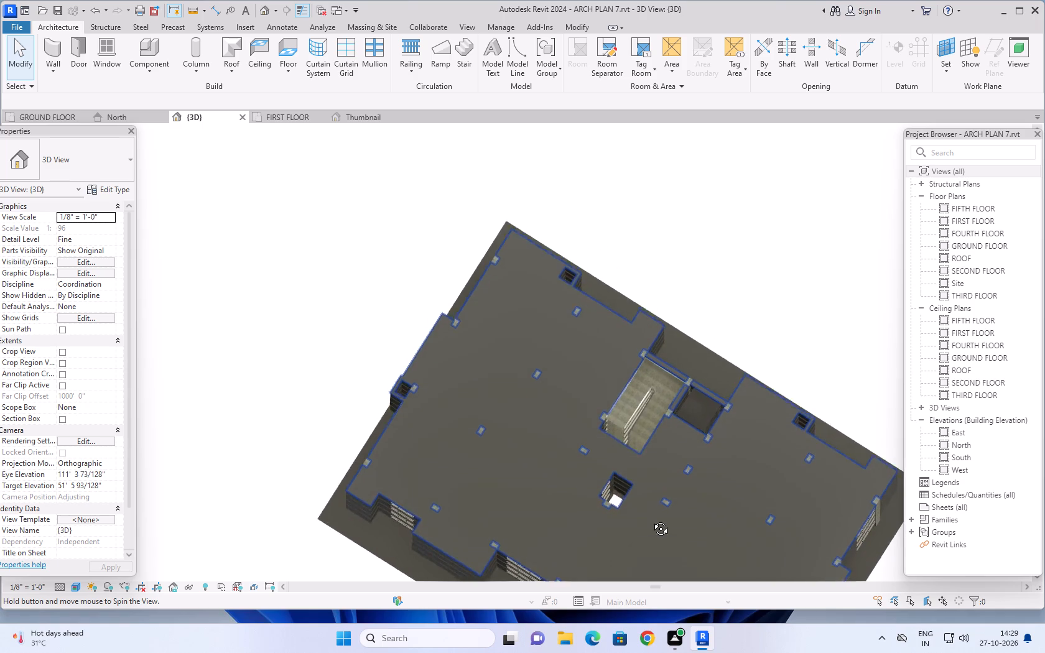
pyautogui.keyDown('shift'); pyautogui.moveTo(651, 519); pyautogui.dragTo(666, 540, button='middle'); pyautogui.keyUp('shift')
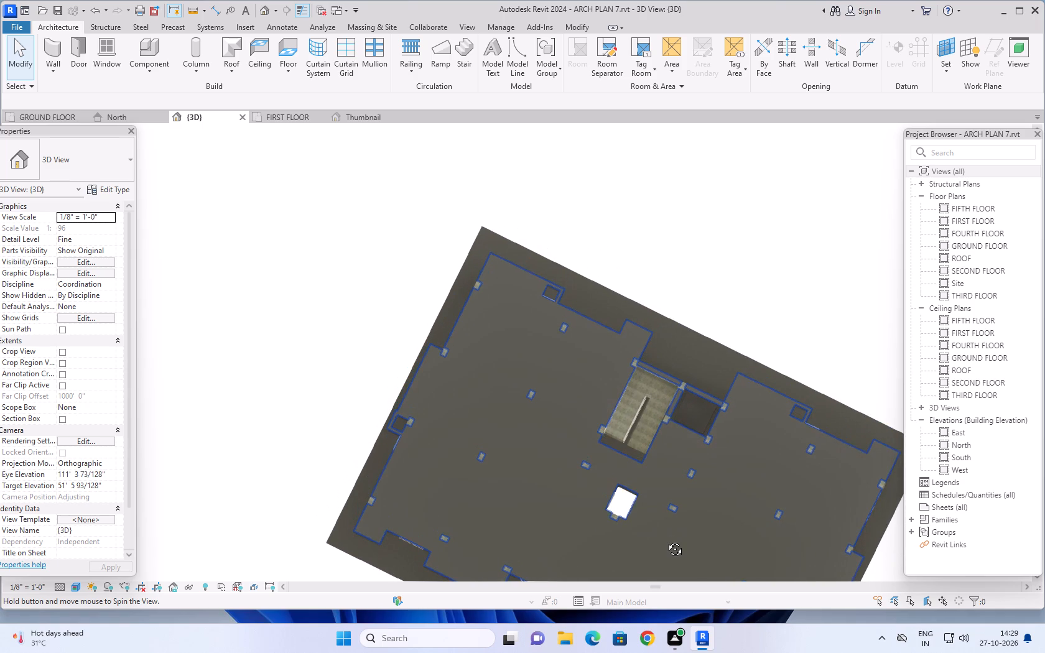
pyautogui.keyDown('shift'); pyautogui.moveTo(666, 540); pyautogui.dragTo(524, 247, button='middle'); pyautogui.keyUp('shift')
pyautogui.moveTo(584, 376); pyautogui.dragTo(600, 207, button='middle')
pyautogui.keyDown('shift'); pyautogui.moveTo(665, 460); pyautogui.dragTo(676, 212, button='middle'); pyautogui.keyUp('shift')
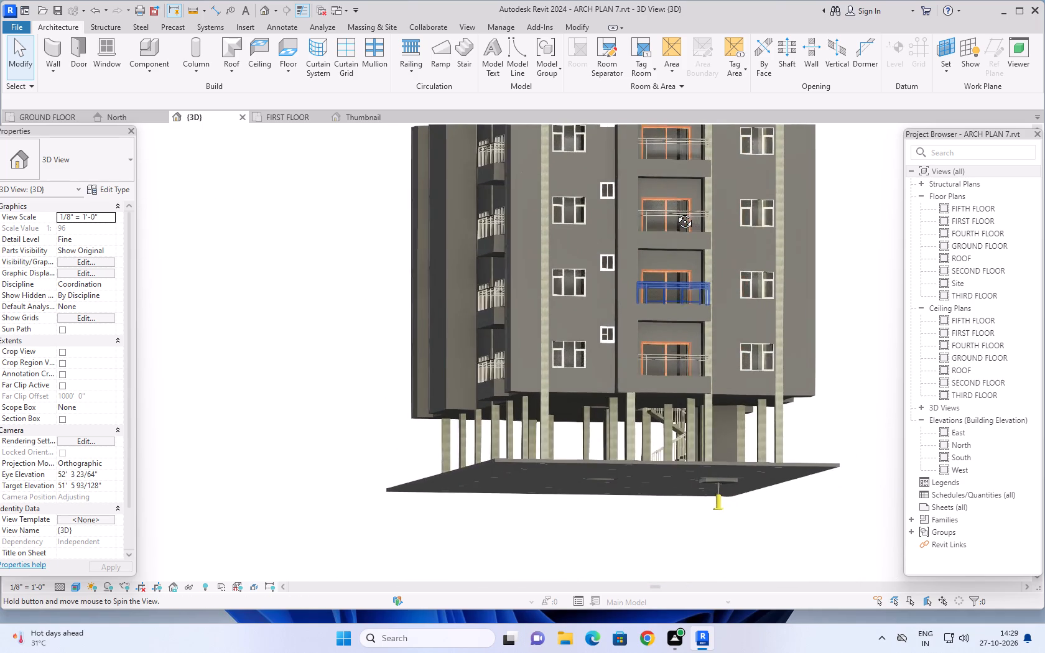
# In the 3D view, raise the bottom of the O.T.S shaft opening above the ground slab, to a base offset of about 3'-4".
pyautogui.keyDown('shift'); pyautogui.moveTo(676, 212); pyautogui.dragTo(731, 220, button='middle'); pyautogui.keyUp('shift')
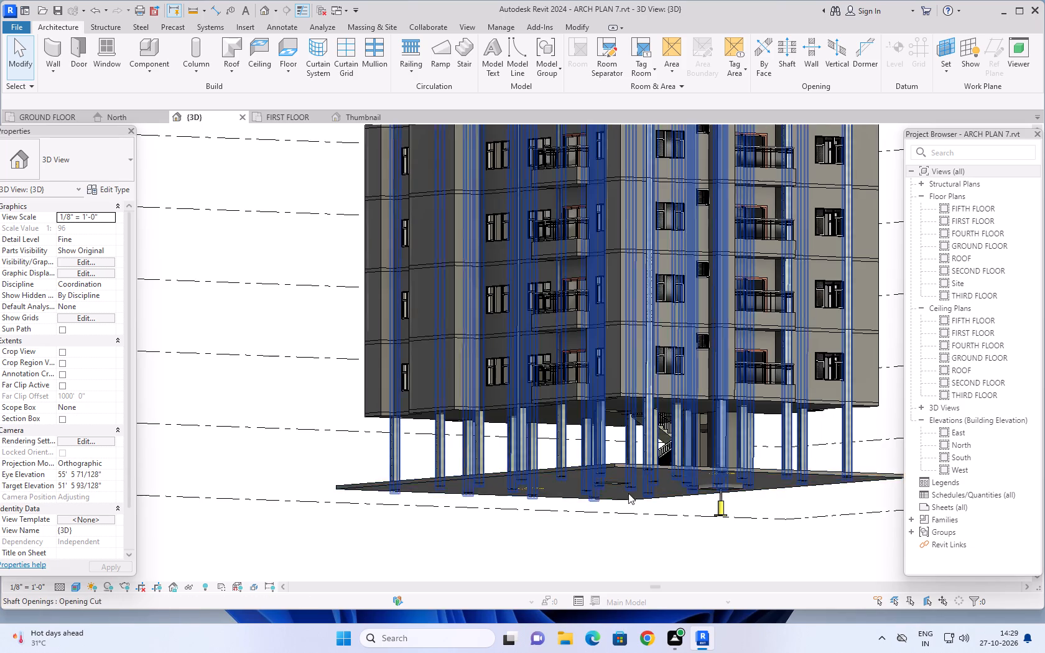
pyautogui.click(611, 486)
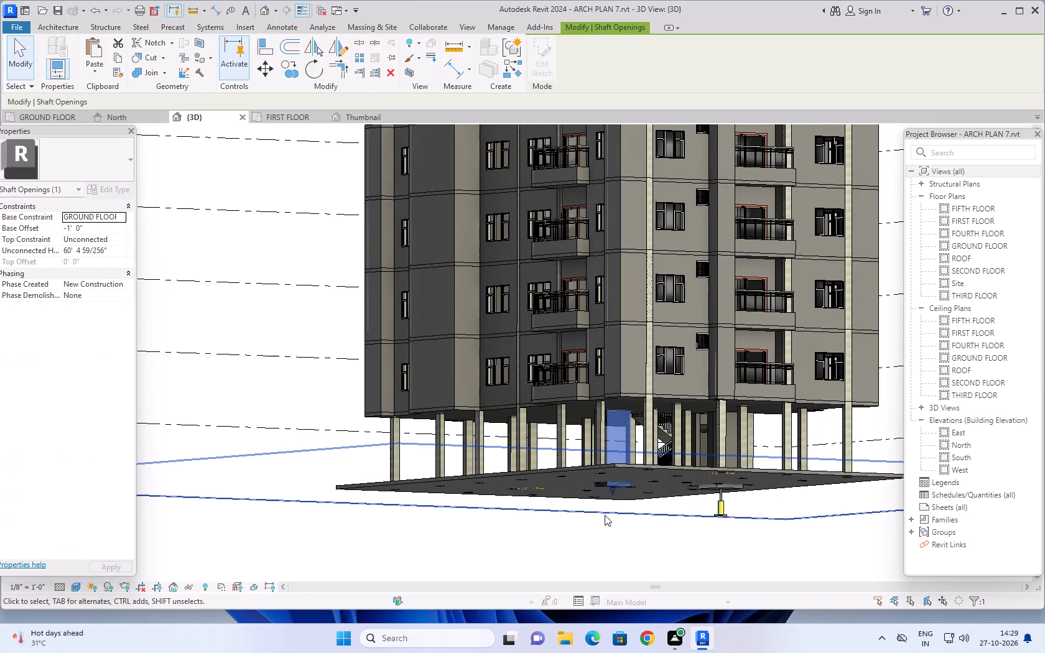
pyautogui.moveTo(592, 512); pyautogui.dragTo(619, 569, button='middle')
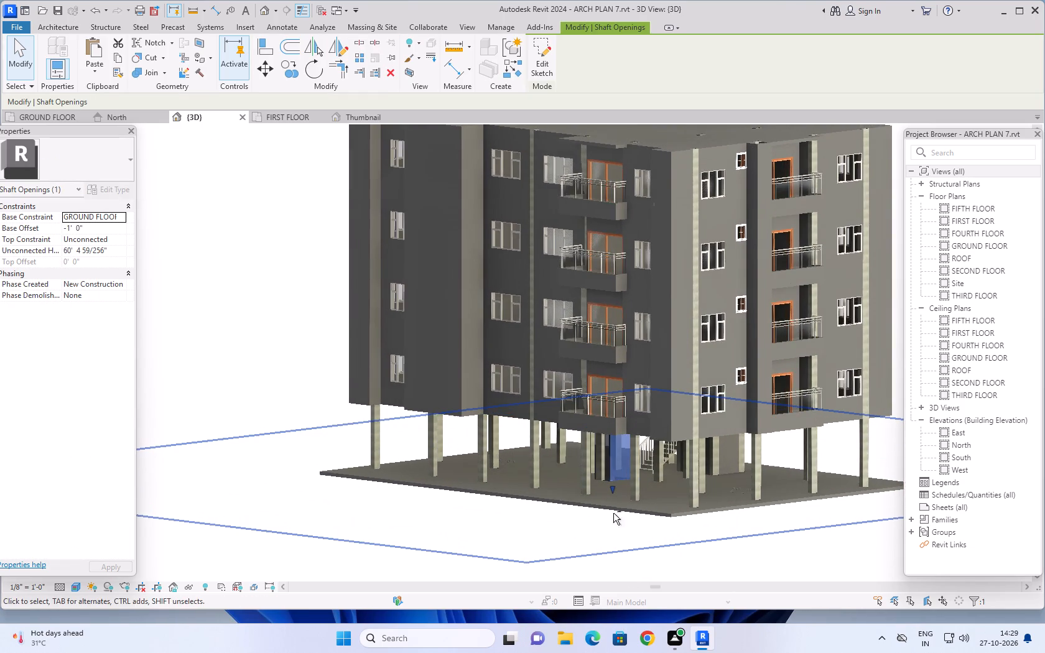
pyautogui.moveTo(611, 489); pyautogui.dragTo(615, 459)
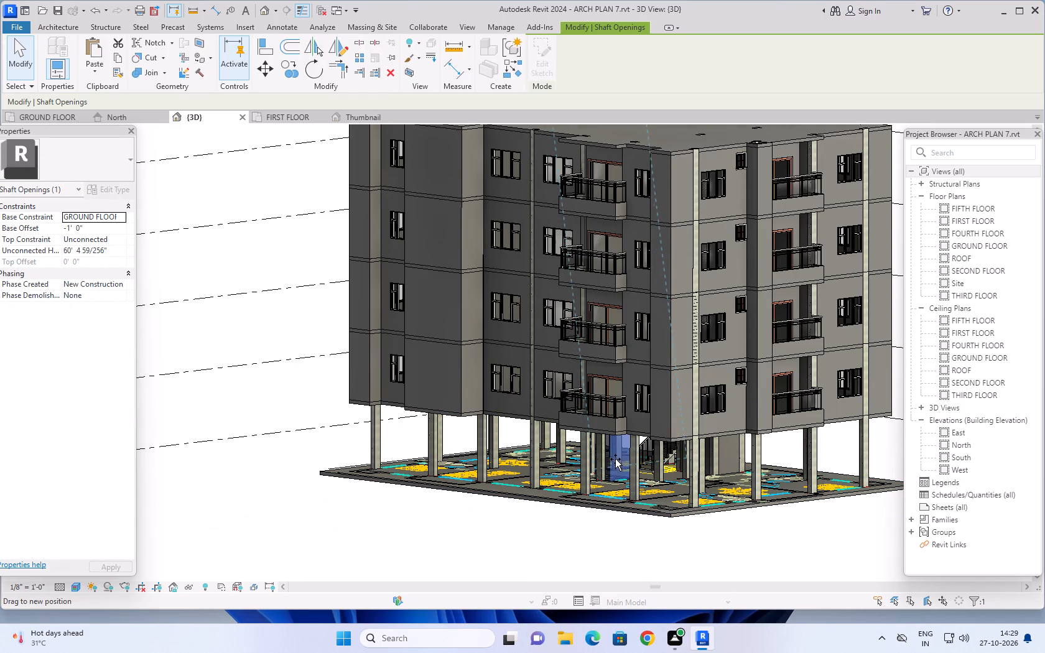
pyautogui.moveTo(615, 459); pyautogui.dragTo(615, 455)
pyautogui.press('Escape')
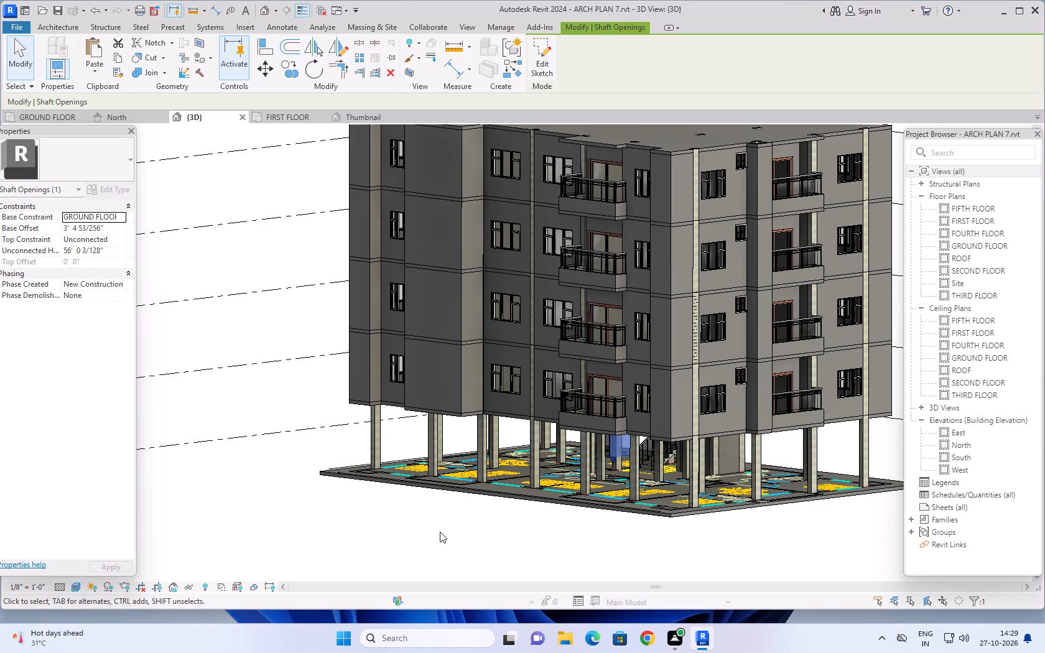
# Examine the ground slab, staircase and lift in the open ground storey from several sides.
pyautogui.moveTo(440, 527); pyautogui.dragTo(391, 529, button='middle')
pyautogui.keyDown('shift'); pyautogui.moveTo(522, 549); pyautogui.dragTo(615, 545, button='middle'); pyautogui.keyUp('shift')
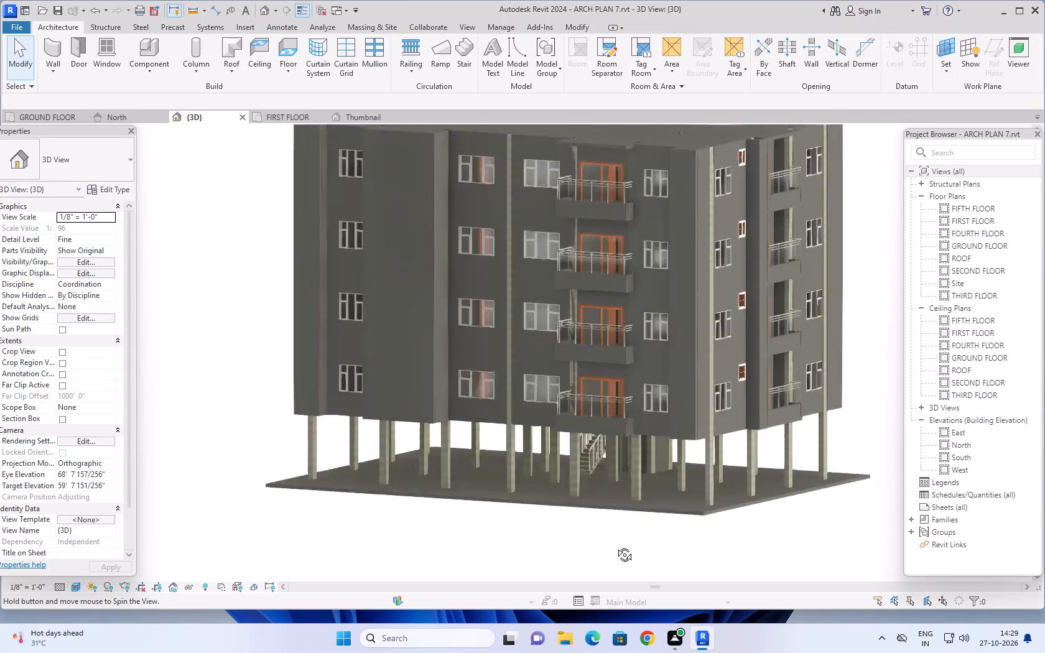
pyautogui.keyDown('shift'); pyautogui.moveTo(615, 545); pyautogui.dragTo(637, 525, button='middle'); pyautogui.keyUp('shift')
pyautogui.scroll(3, 580, 458)
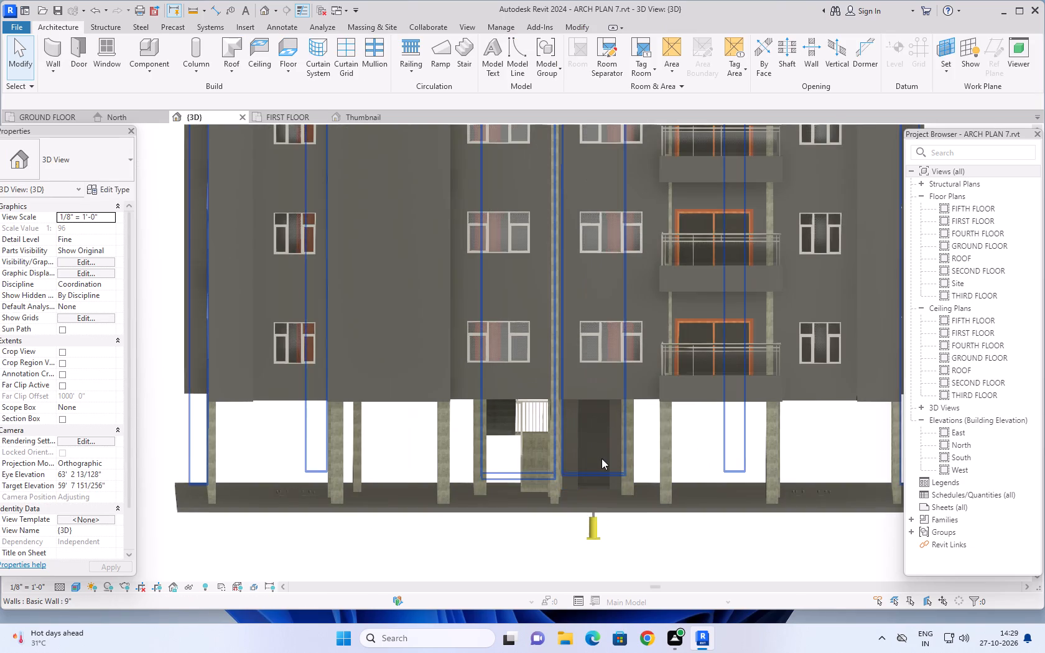
pyautogui.scroll(-1, 594, 513)
pyautogui.keyDown('shift'); pyautogui.moveTo(585, 520); pyautogui.dragTo(563, 531, button='middle'); pyautogui.keyUp('shift')
pyautogui.keyDown('shift'); pyautogui.moveTo(544, 531); pyautogui.dragTo(519, 535, button='middle'); pyautogui.keyUp('shift')
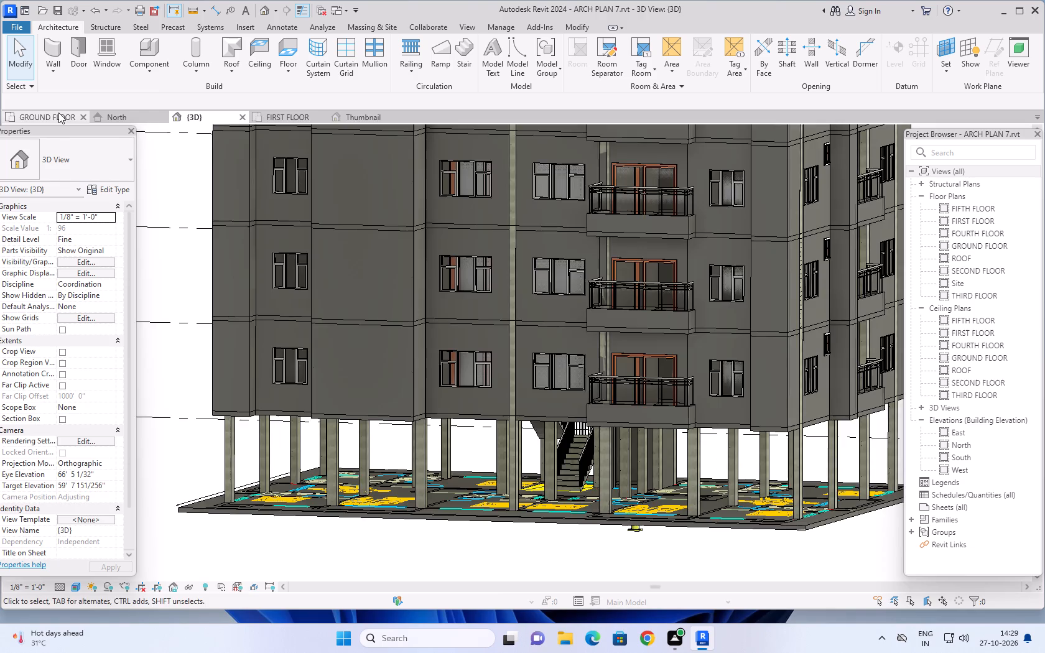
# On the ground floor plan, nudge the glass lift west until its car meets the inner face of the door-side wall.
pyautogui.click(58, 113)
pyautogui.scroll(-5, 609, 424)
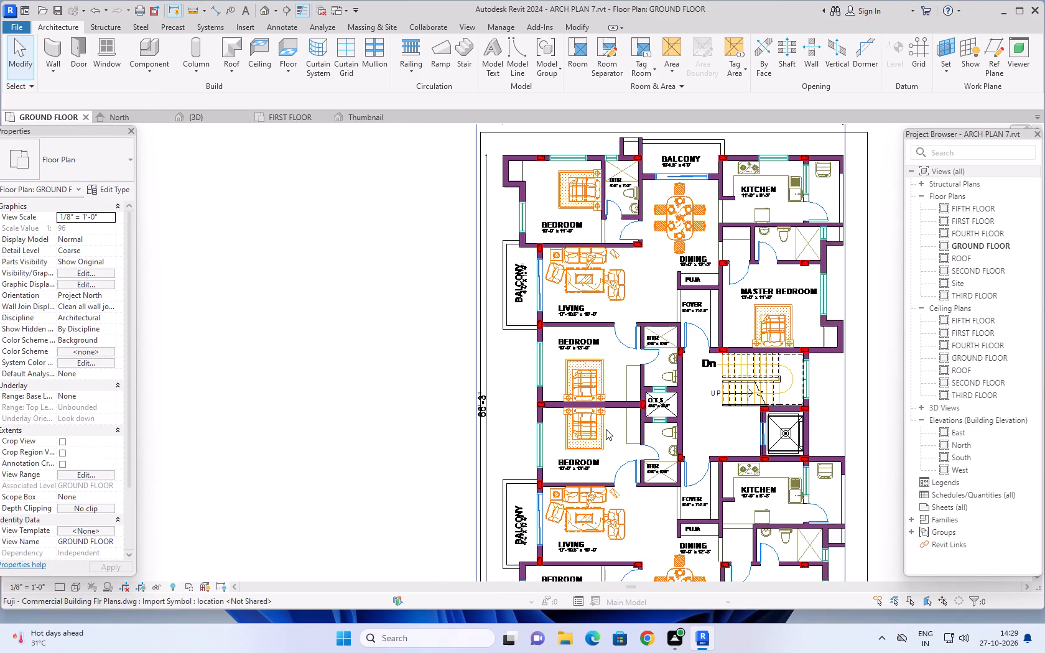
pyautogui.moveTo(594, 428); pyautogui.dragTo(437, 399, button='middle')
pyautogui.scroll(7, 632, 417)
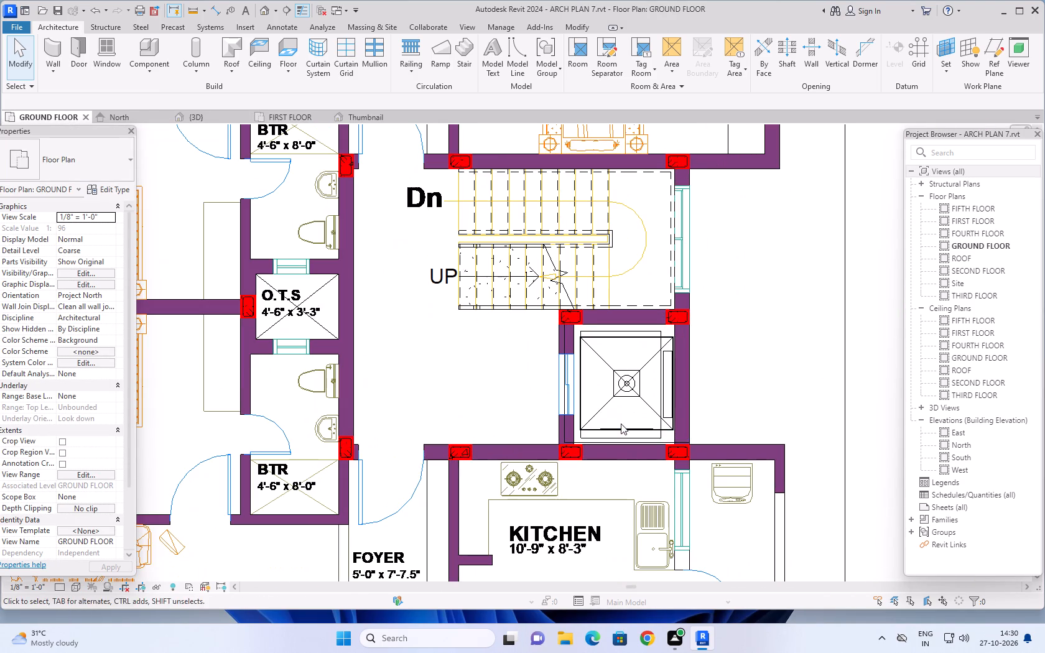
pyautogui.press('Escape')
pyautogui.click(604, 428)
pyautogui.scroll(4, 601, 423)
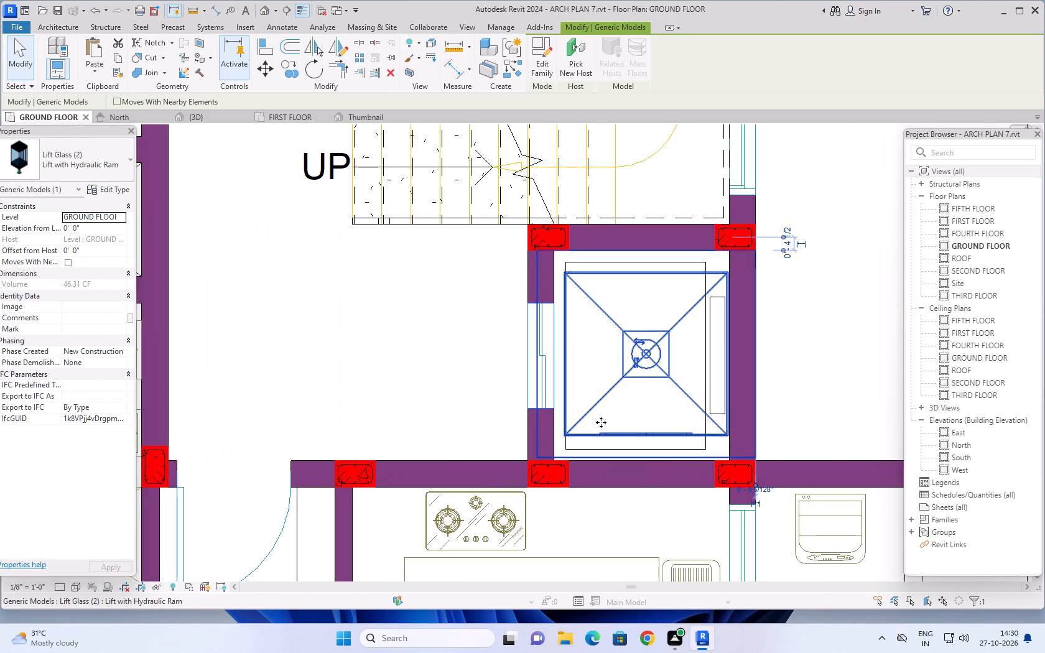
pyautogui.press('Left')
pyautogui.press('Left')
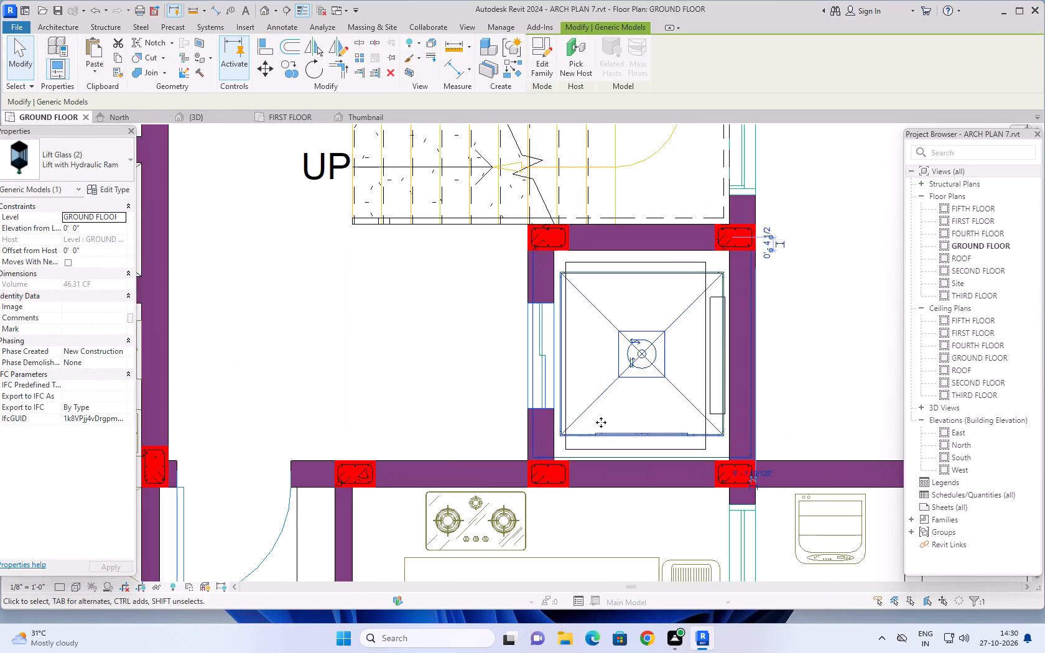
pyautogui.press('Left')
pyautogui.press('Left')
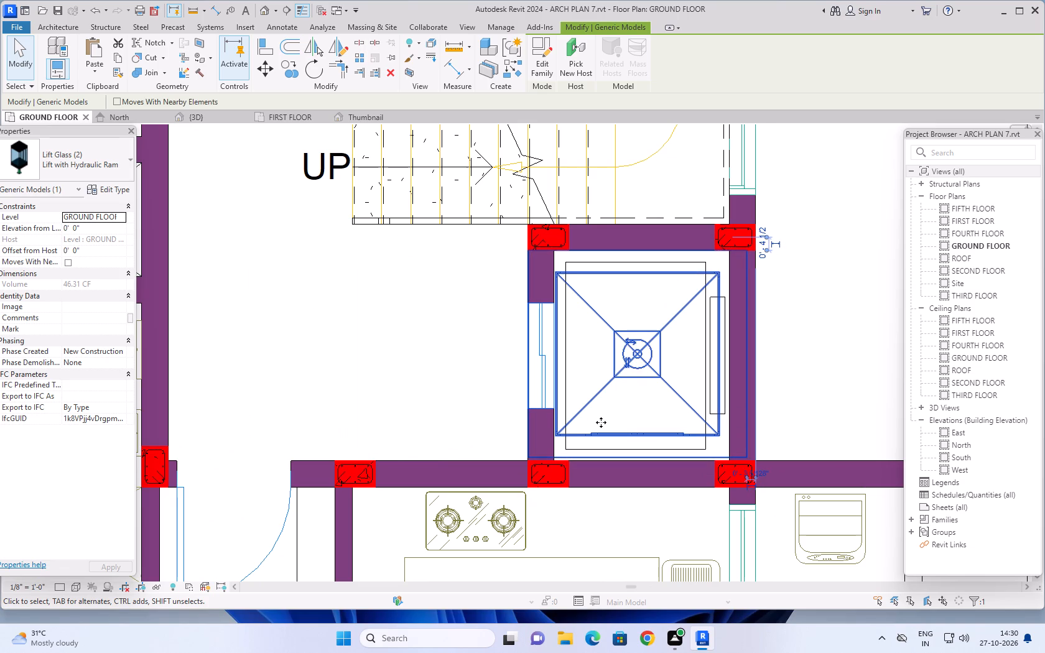
pyautogui.press('Left')
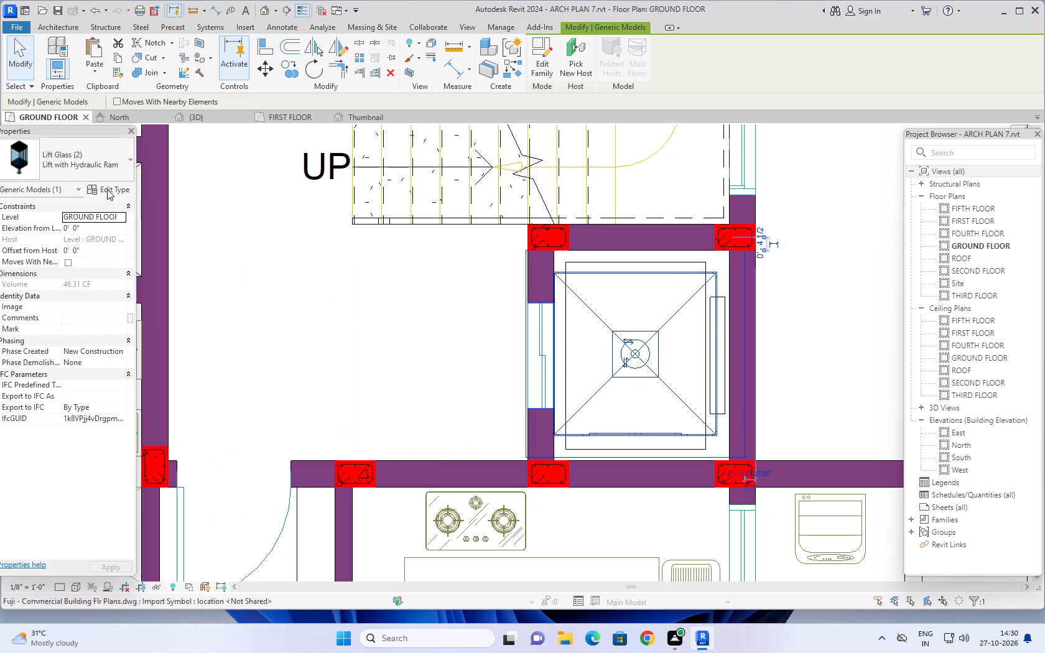
# Inspect the shifted glass lift in the 3D view from several sides and return to the ground floor plan.
pyautogui.click(201, 115)
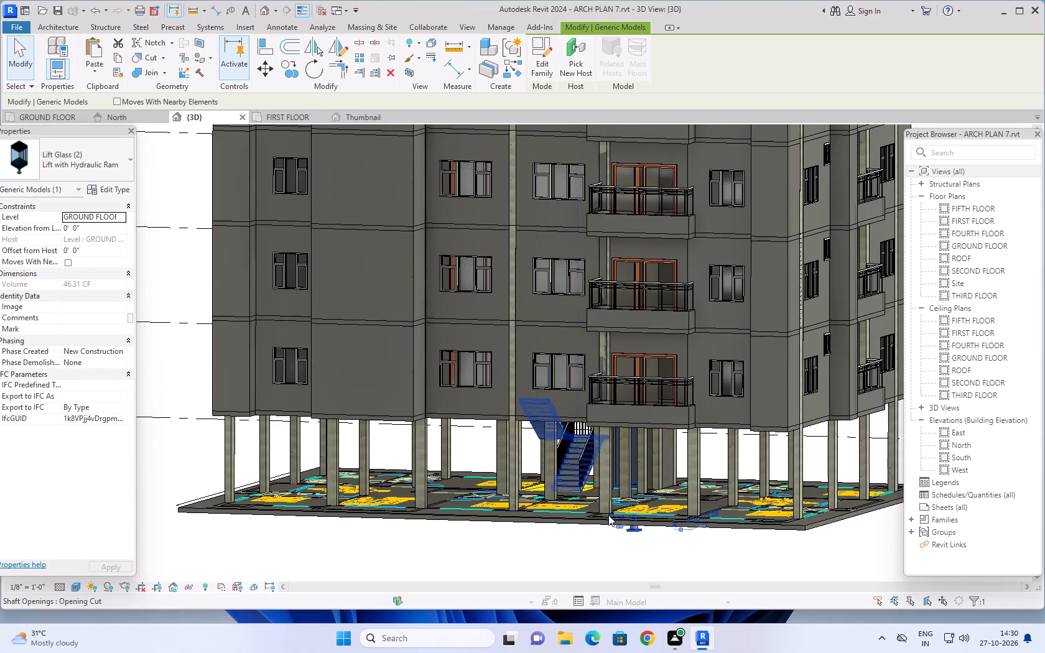
pyautogui.keyDown('shift'); pyautogui.moveTo(609, 560); pyautogui.dragTo(710, 560, button='middle'); pyautogui.keyUp('shift')
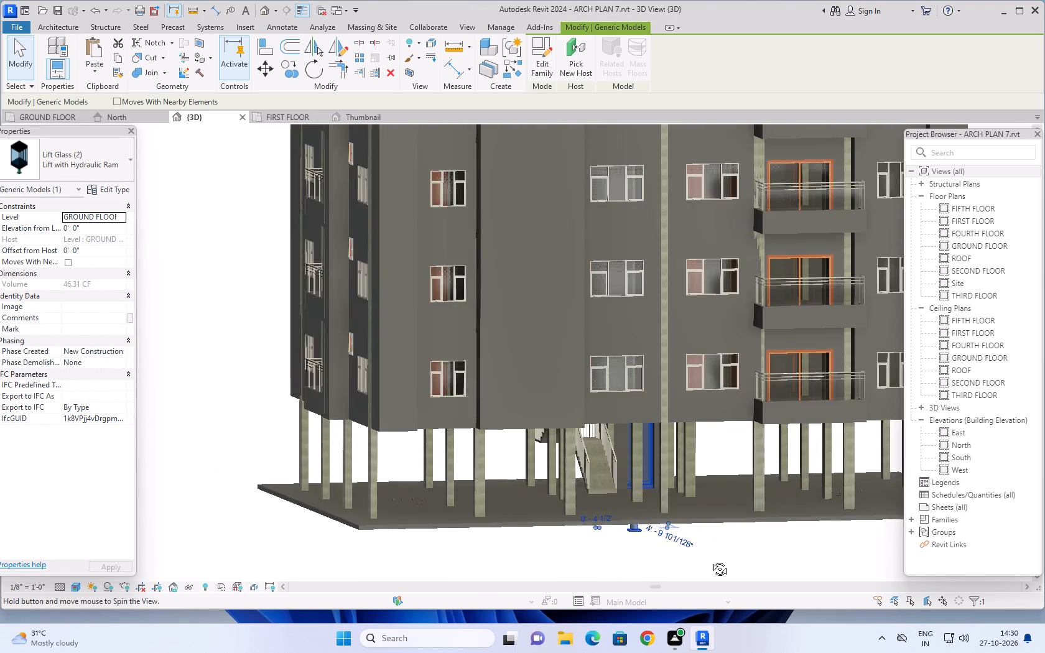
pyautogui.keyDown('shift'); pyautogui.moveTo(710, 560); pyautogui.dragTo(669, 552, button='middle'); pyautogui.keyUp('shift')
pyautogui.click(225, 528)
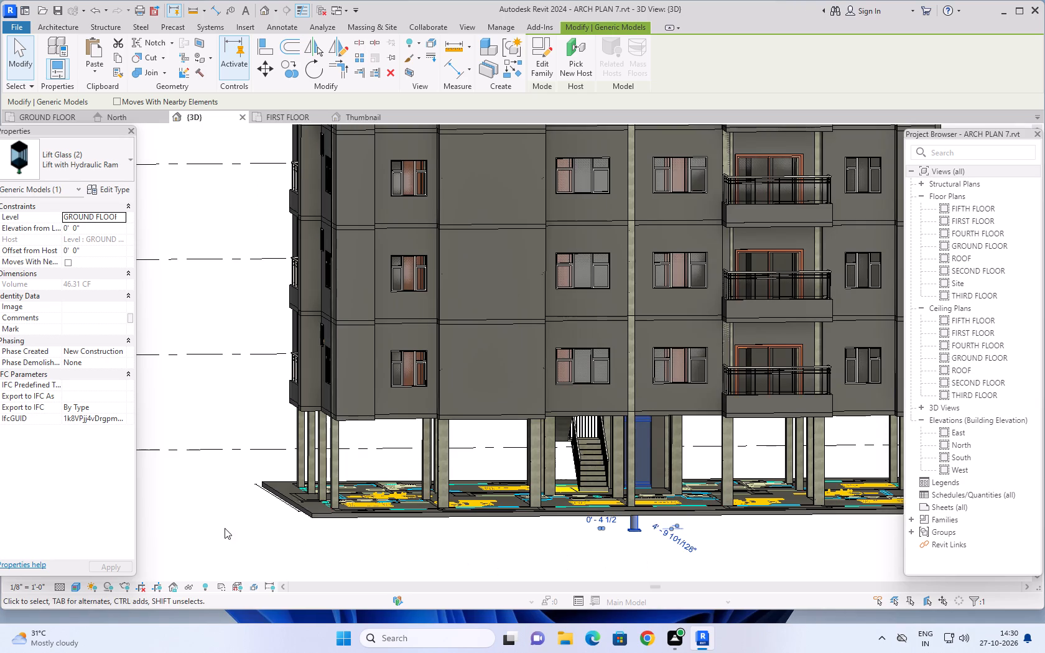
pyautogui.keyDown('shift'); pyautogui.moveTo(659, 564); pyautogui.dragTo(648, 567, button='middle'); pyautogui.keyUp('shift')
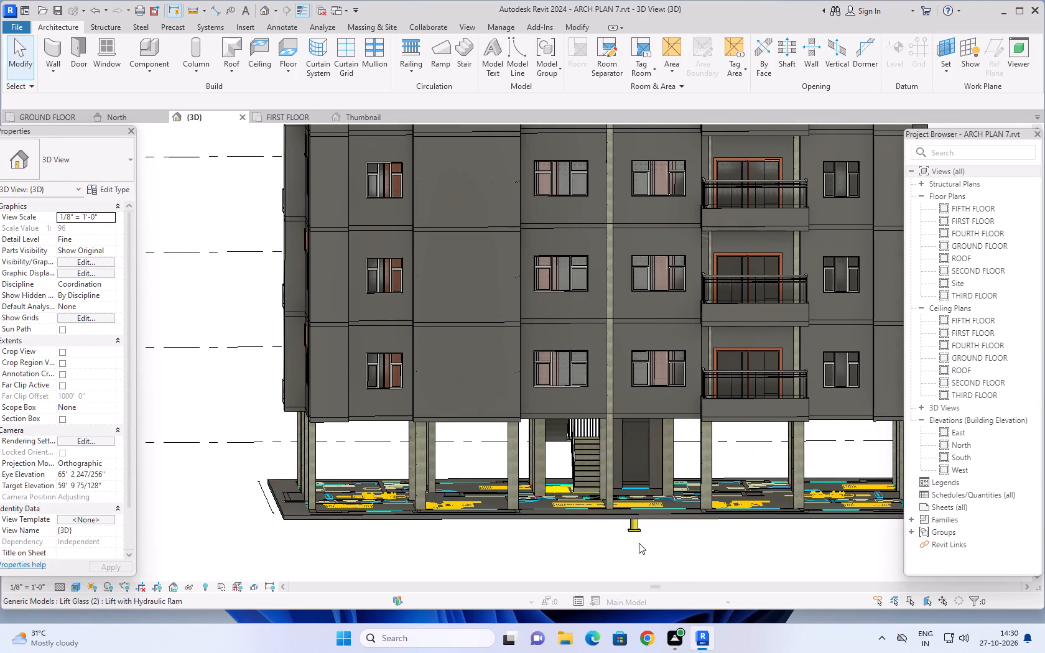
pyautogui.keyDown('shift'); pyautogui.moveTo(637, 545); pyautogui.dragTo(473, 562, button='middle'); pyautogui.keyUp('shift')
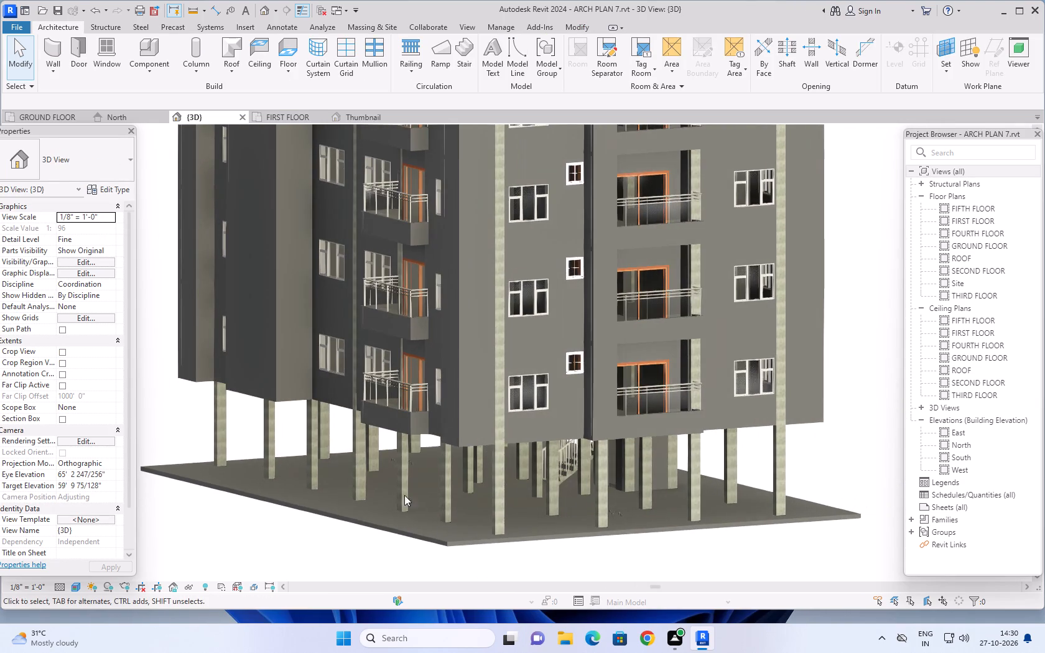
pyautogui.click(53, 119)
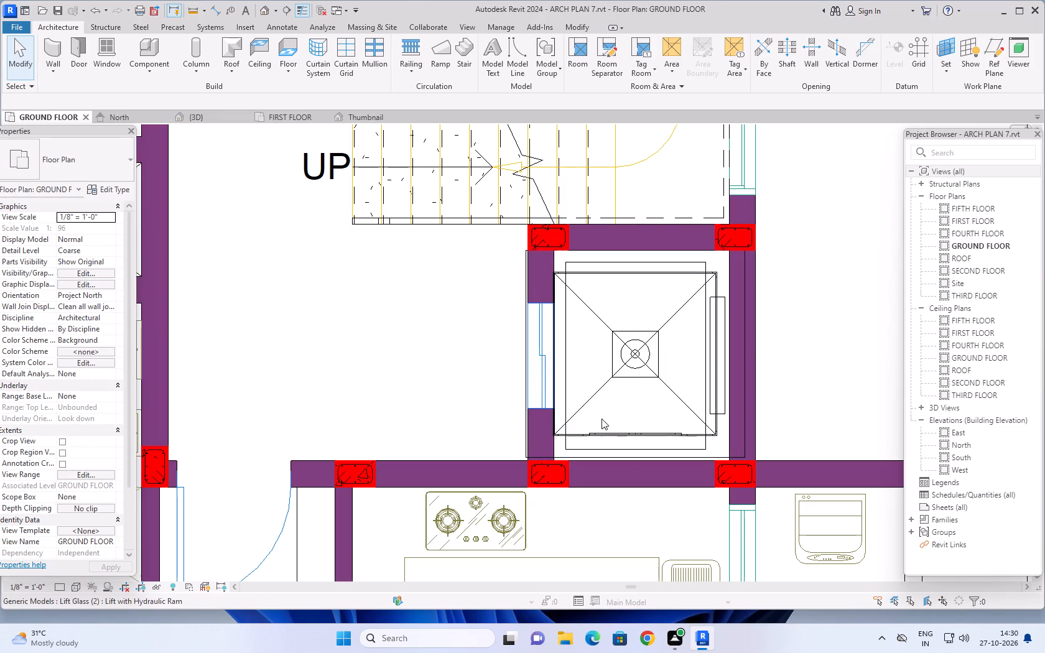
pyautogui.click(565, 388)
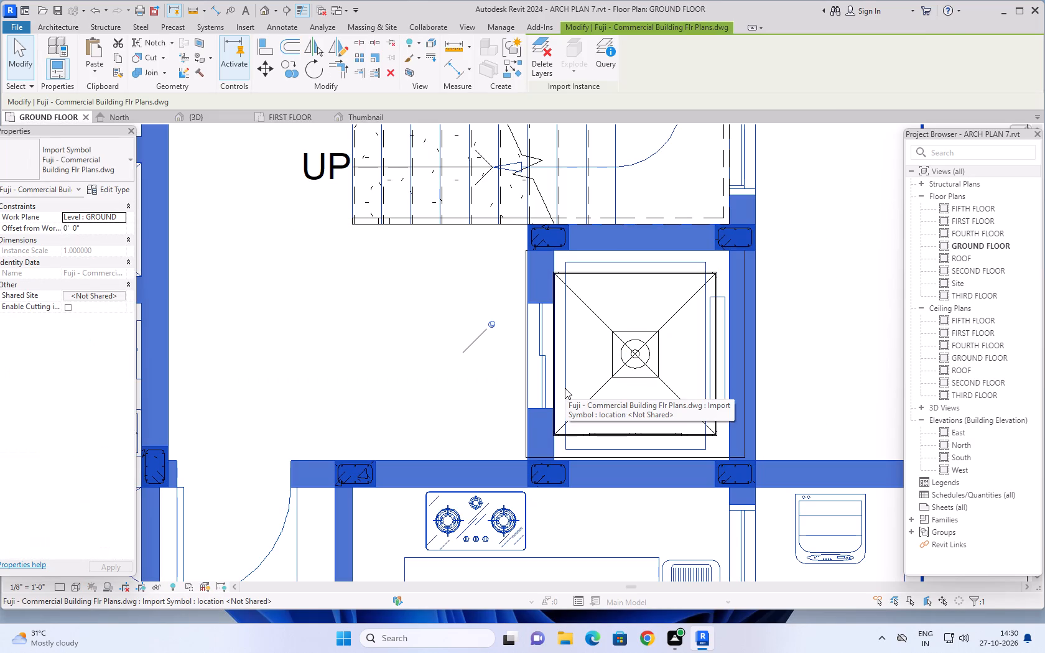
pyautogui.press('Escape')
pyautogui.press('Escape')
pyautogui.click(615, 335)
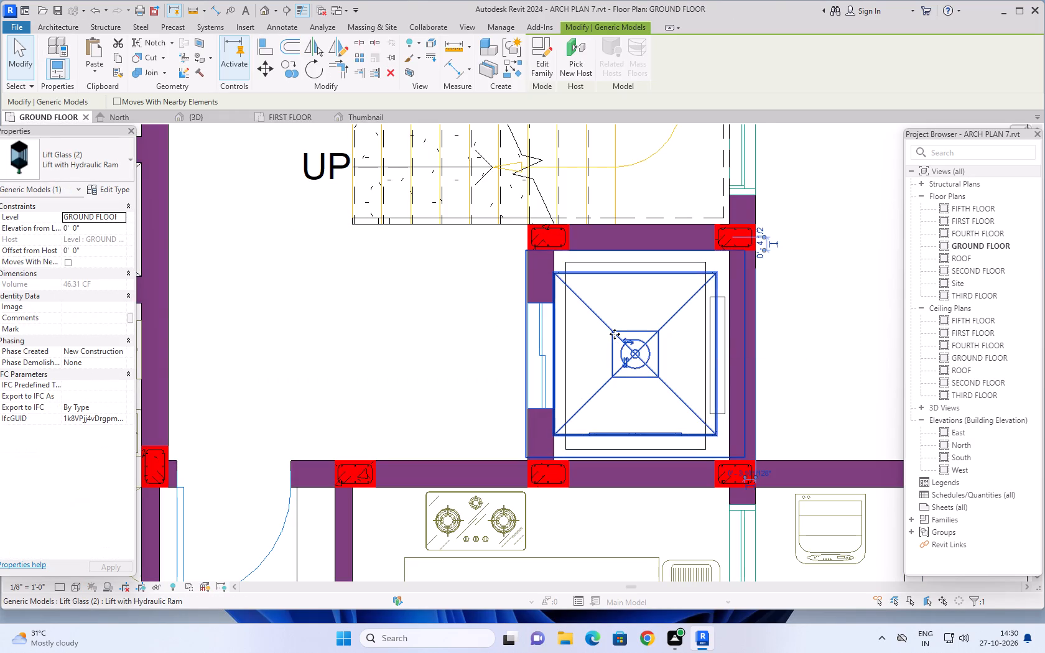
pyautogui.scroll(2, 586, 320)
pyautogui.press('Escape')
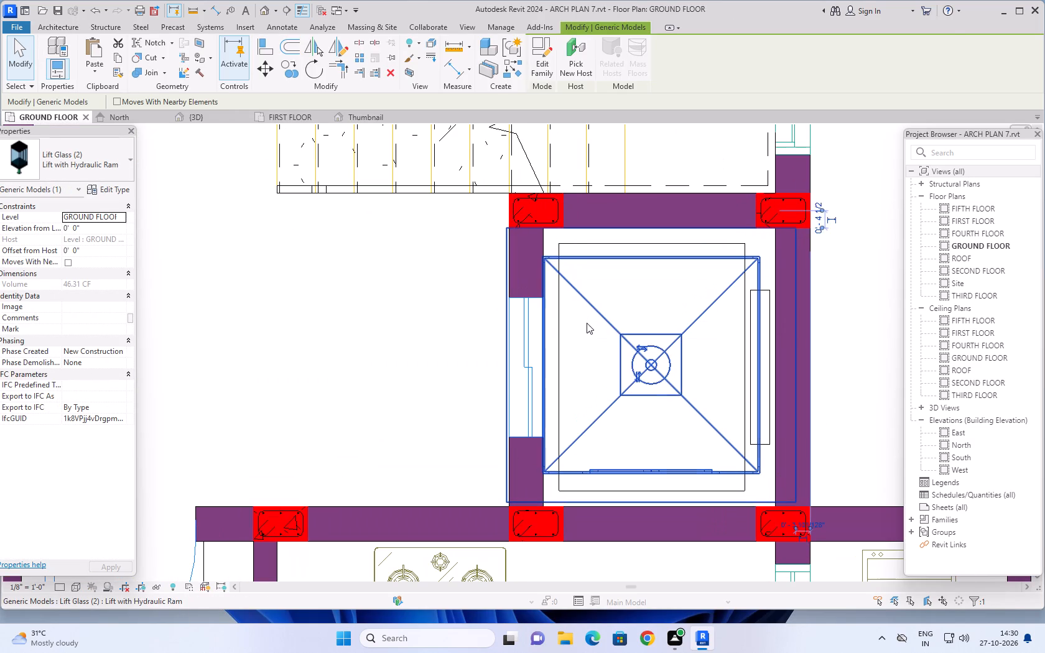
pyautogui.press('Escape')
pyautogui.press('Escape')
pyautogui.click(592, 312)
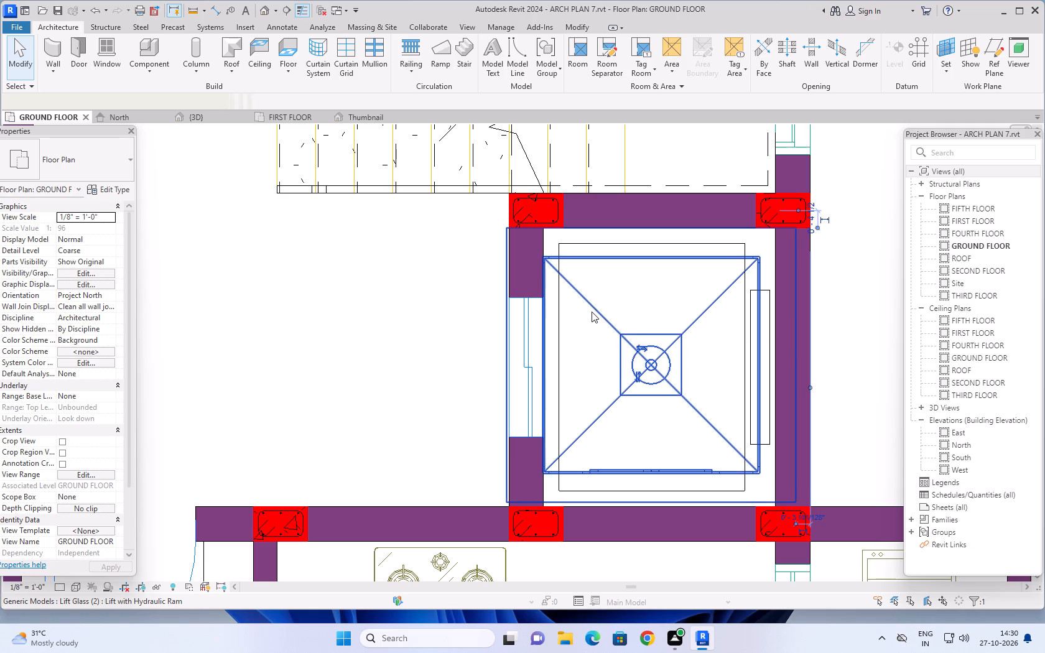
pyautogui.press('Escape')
# Align the free end of the short 9" wall north of the lift door with the north edge of the lift car.
pyautogui.click(525, 291)
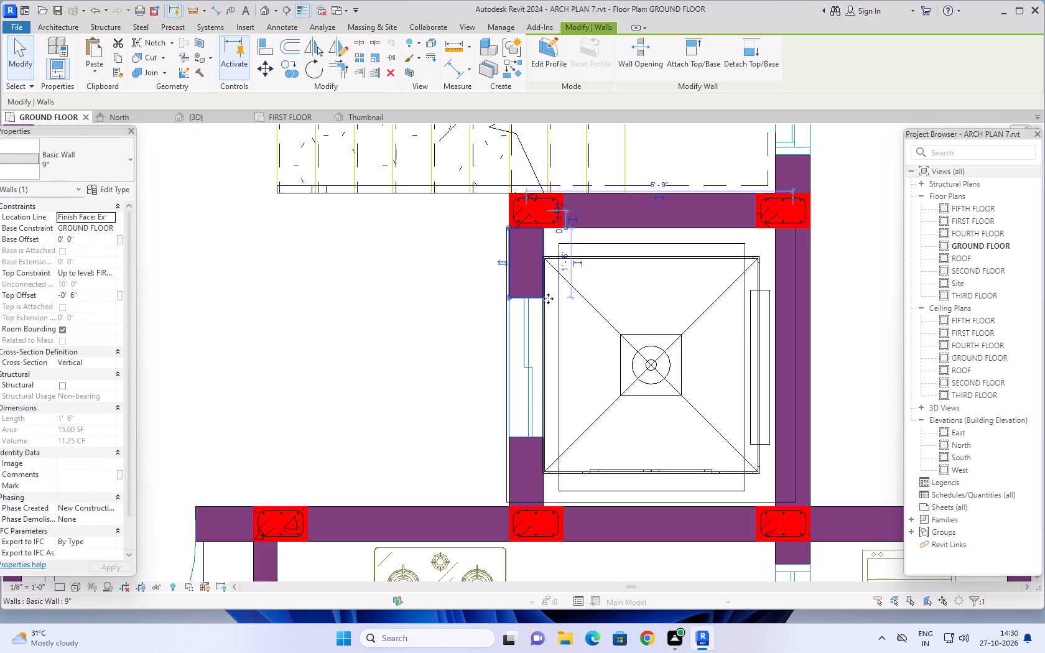
pyautogui.scroll(2, 527, 300)
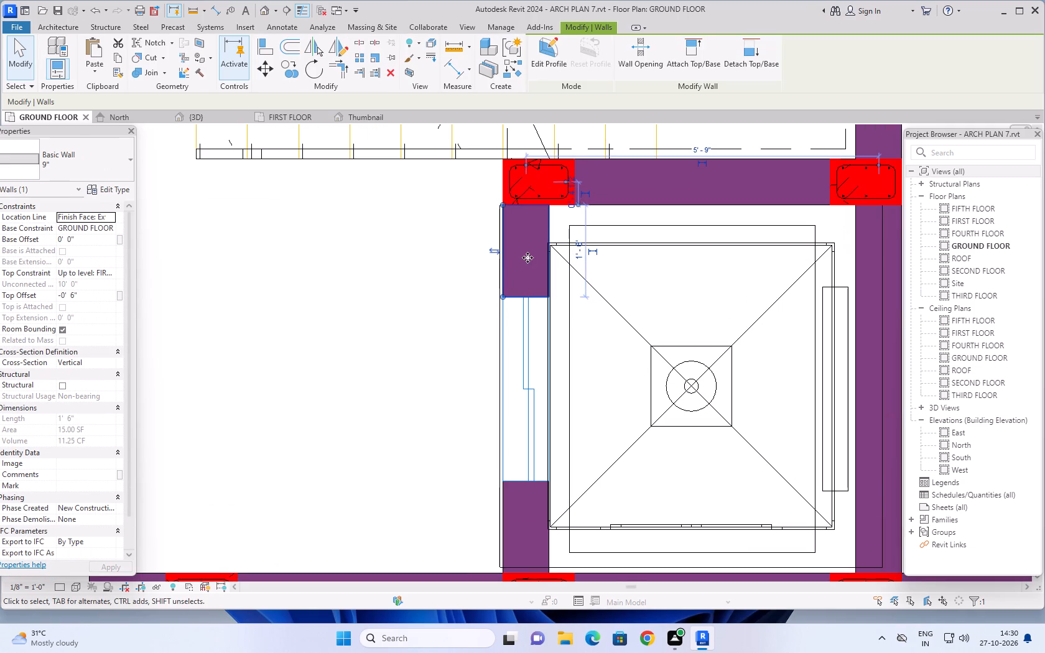
pyautogui.click(269, 48)
pyautogui.scroll(3, 511, 197)
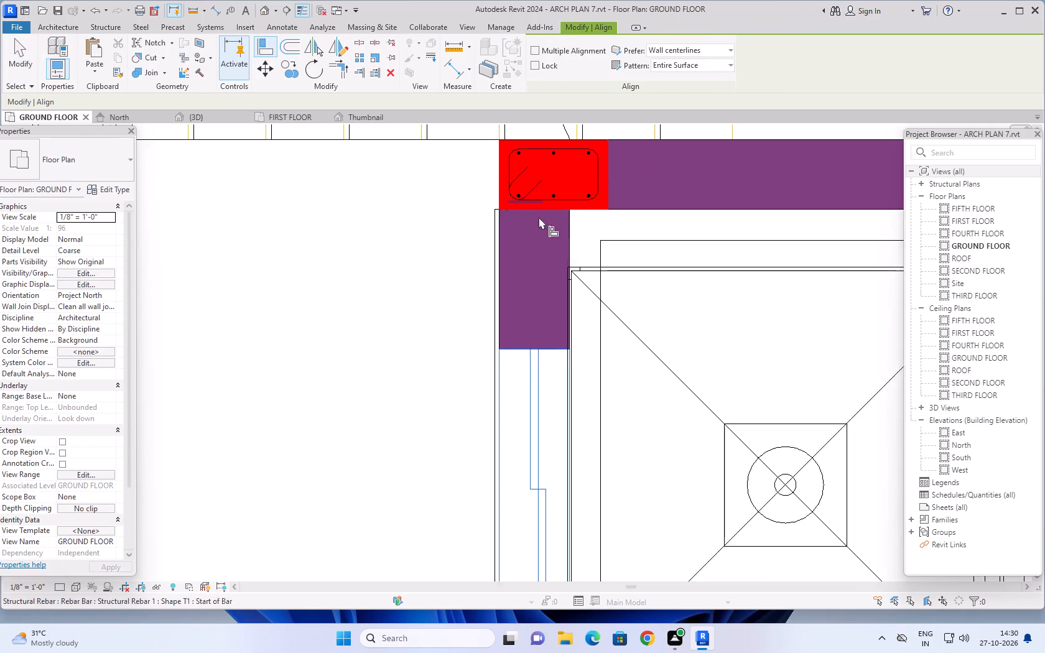
pyautogui.scroll(1, 539, 217)
pyautogui.click(596, 272)
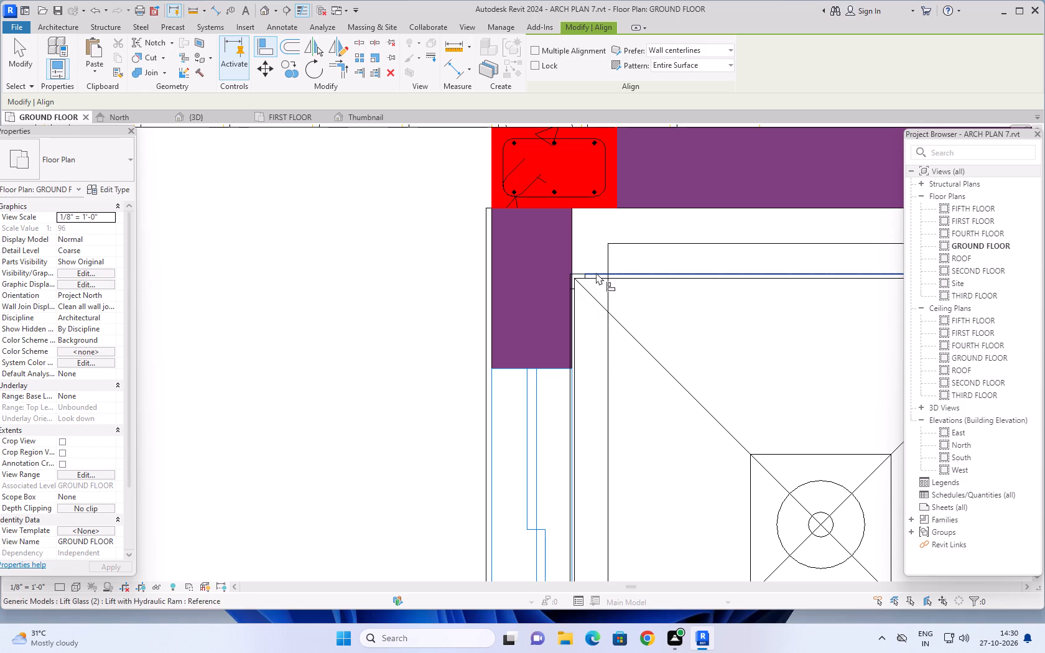
pyautogui.click(512, 368)
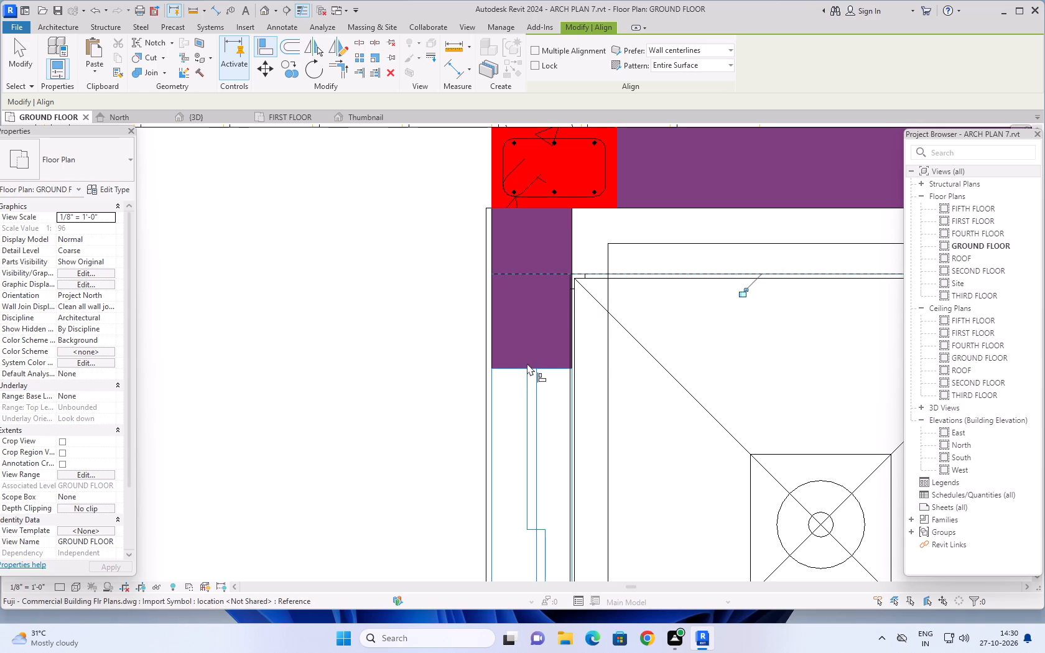
# Align the free end of the short 9" wall south of the lift door with the south edge of the lift car.
pyautogui.scroll(-7, 527, 324)
pyautogui.moveTo(485, 381); pyautogui.dragTo(462, 292, button='middle')
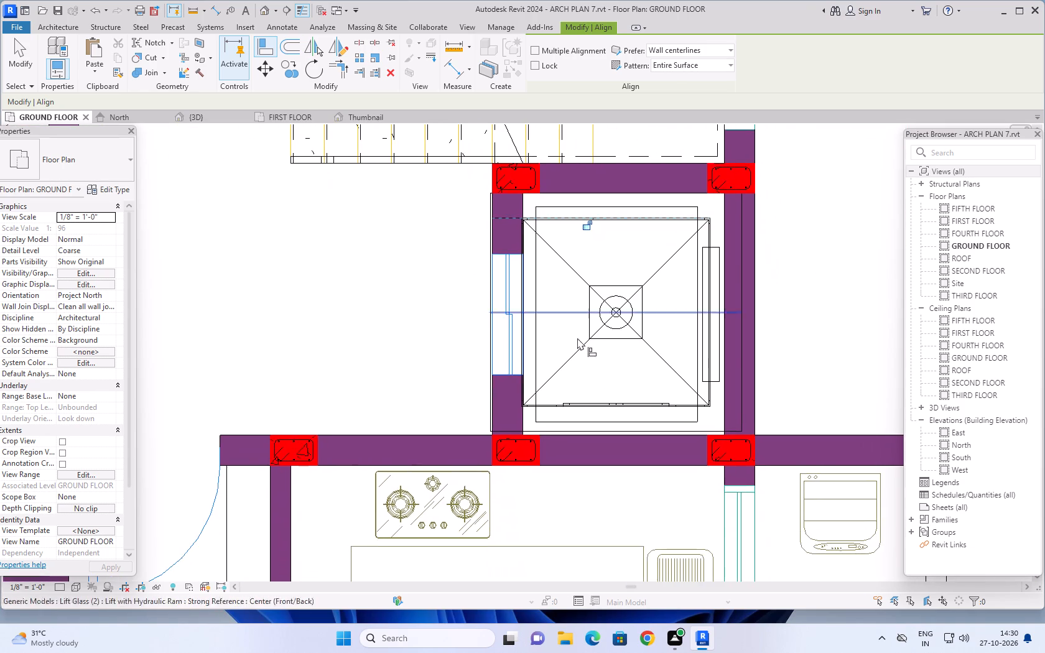
pyautogui.scroll(1, 608, 361)
pyautogui.moveTo(606, 378); pyautogui.dragTo(628, 337, button='middle')
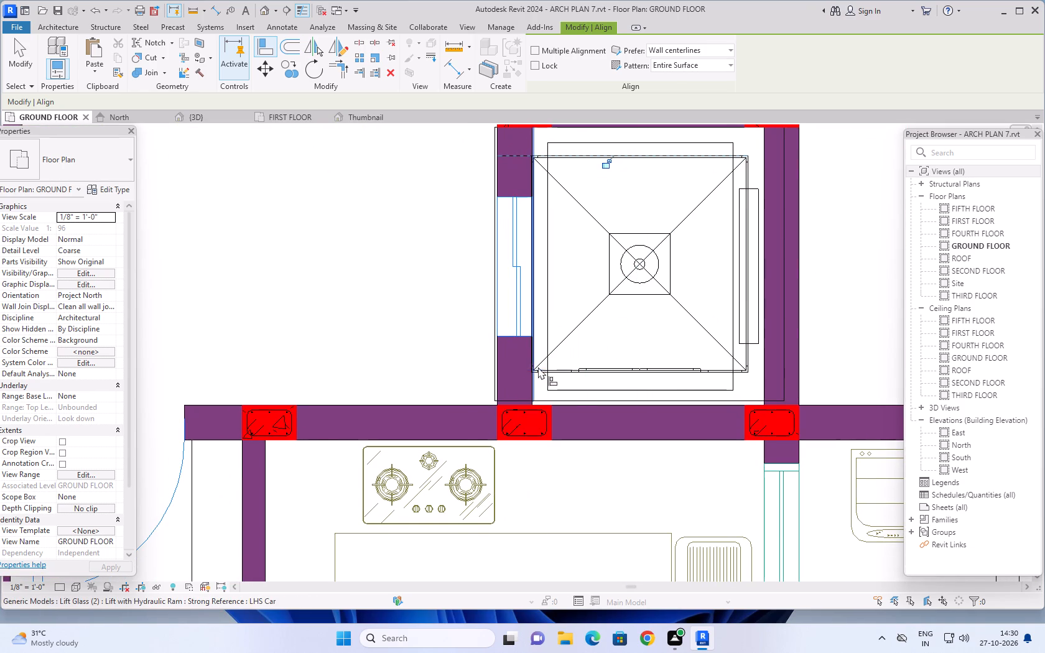
pyautogui.scroll(7, 567, 382)
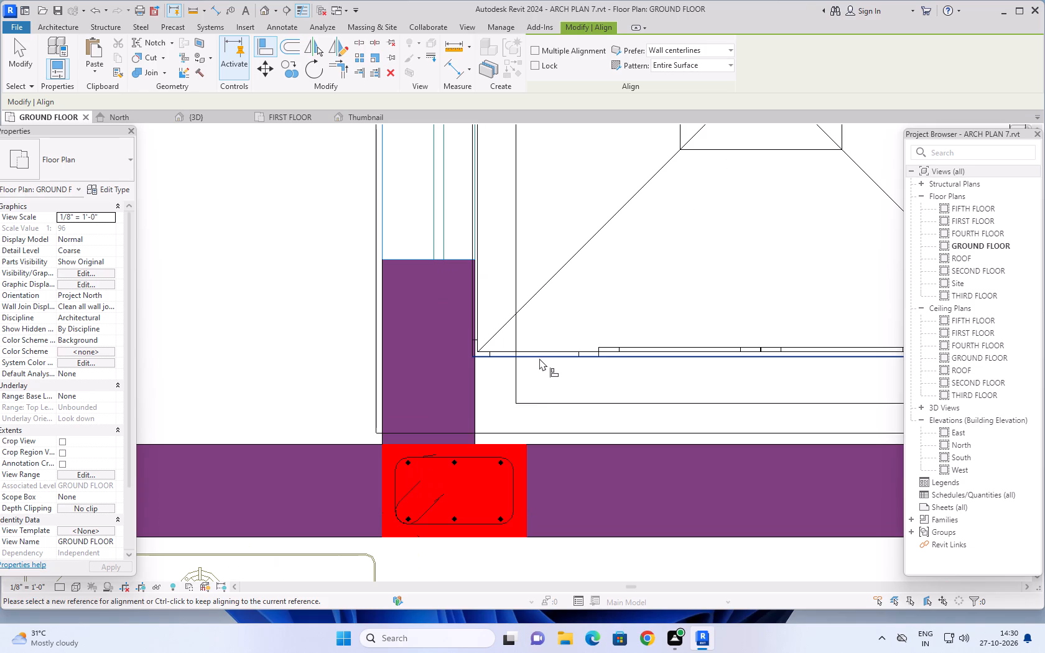
pyautogui.click(539, 358)
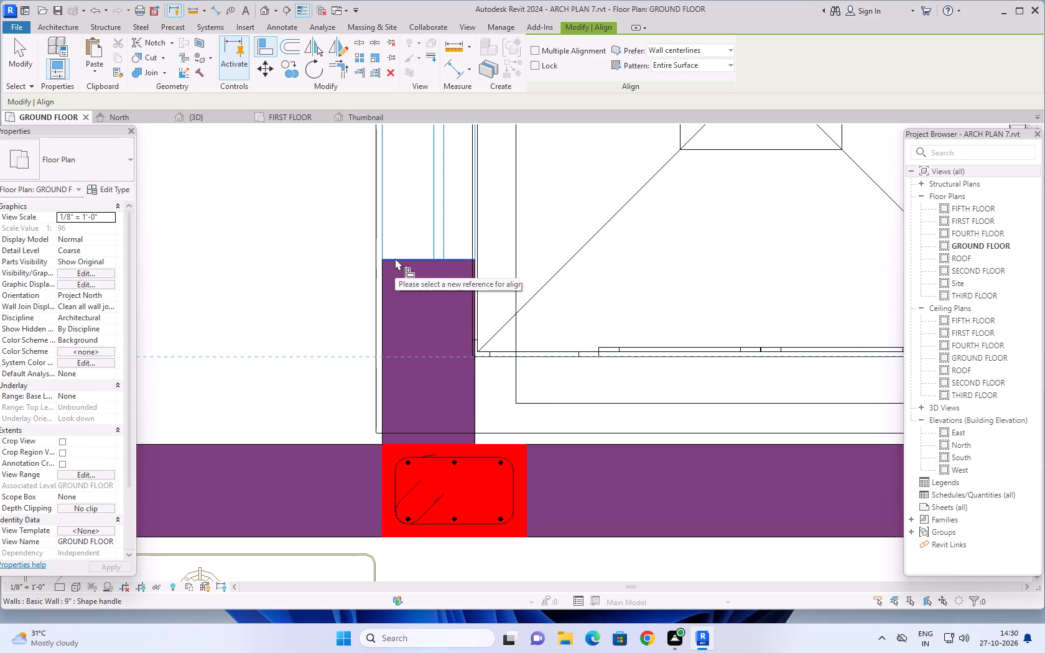
pyautogui.click(395, 258)
pyautogui.scroll(-5, 369, 284)
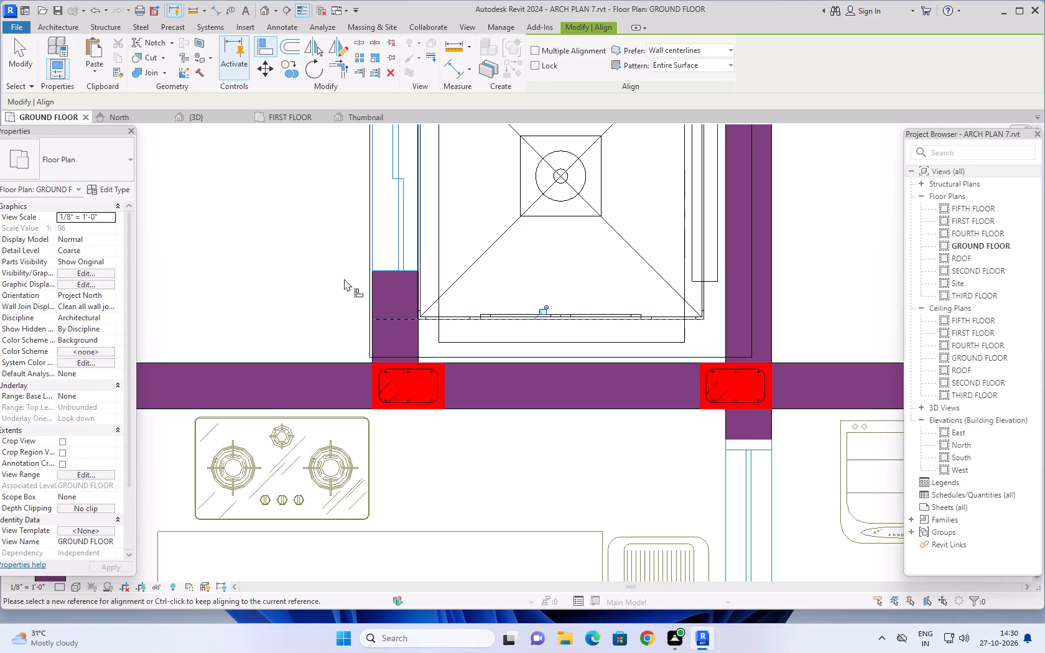
pyautogui.moveTo(336, 277); pyautogui.dragTo(362, 353, button='middle')
pyautogui.middleClick(364, 357)
pyautogui.press('Escape')
pyautogui.press('Escape')
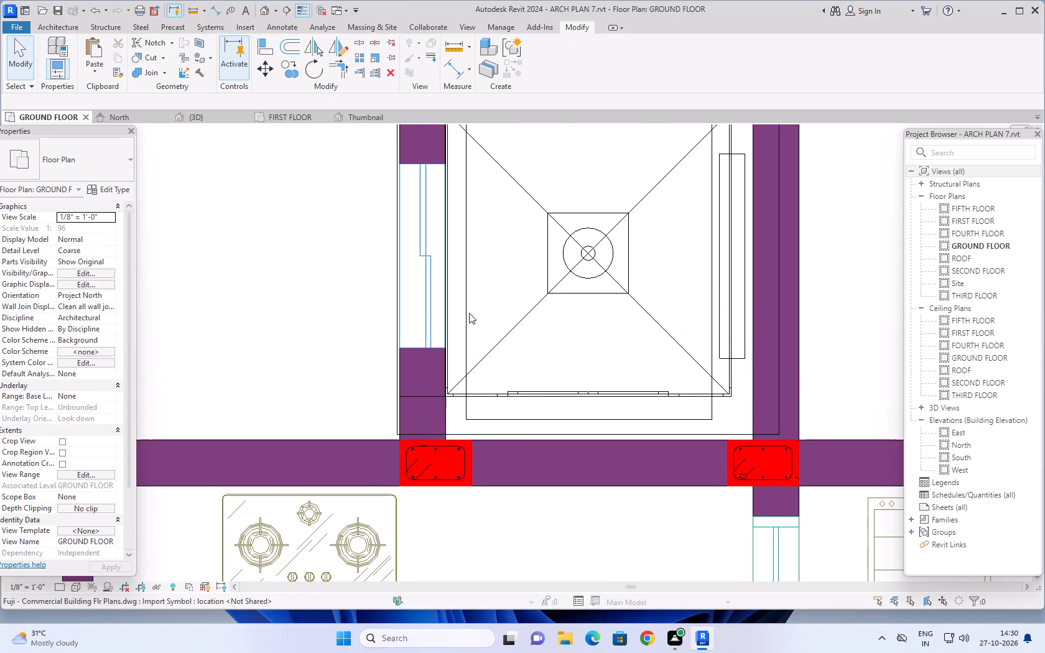
# On the ground floor plan, nudge the glass lift west into the door-side wall until its car nearly reaches the wall's outer face.
pyautogui.click(507, 330)
pyautogui.scroll(-2, 575, 336)
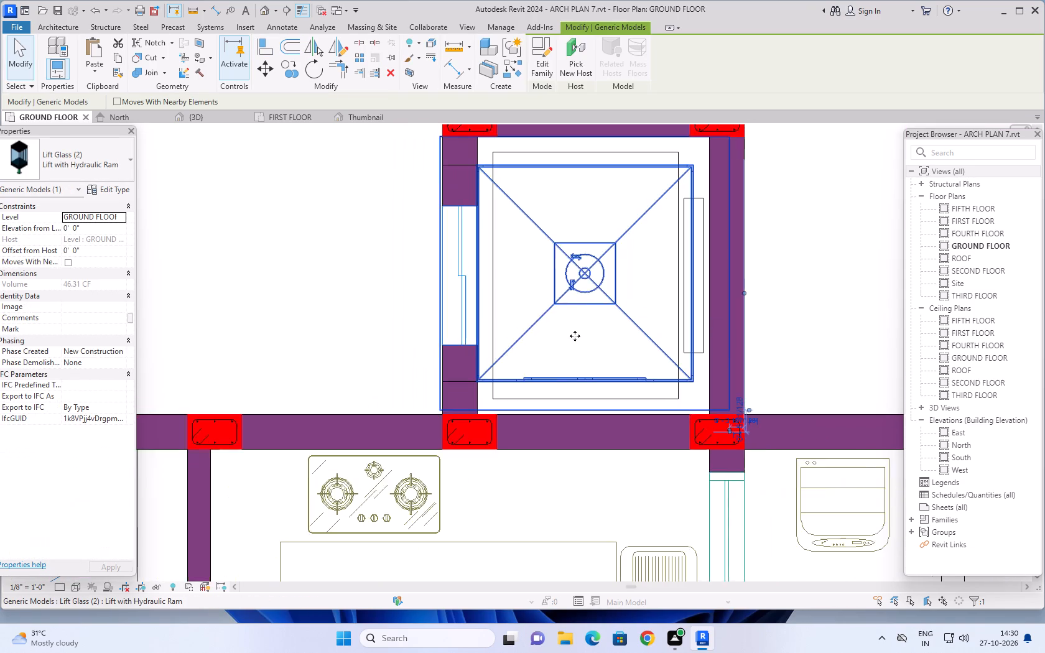
pyautogui.scroll(-1, 577, 336)
pyautogui.press('Left')
pyautogui.press('Left')
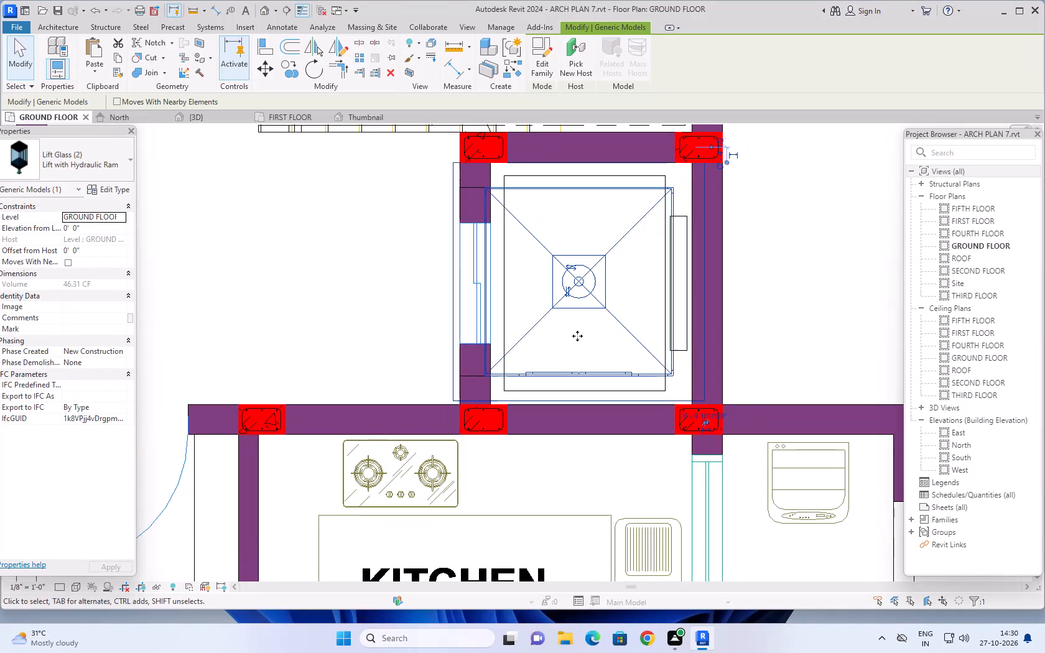
pyautogui.press('Left')
pyautogui.press('Left')
pyautogui.press('Left')
pyautogui.press('Left')
pyautogui.press('Left')
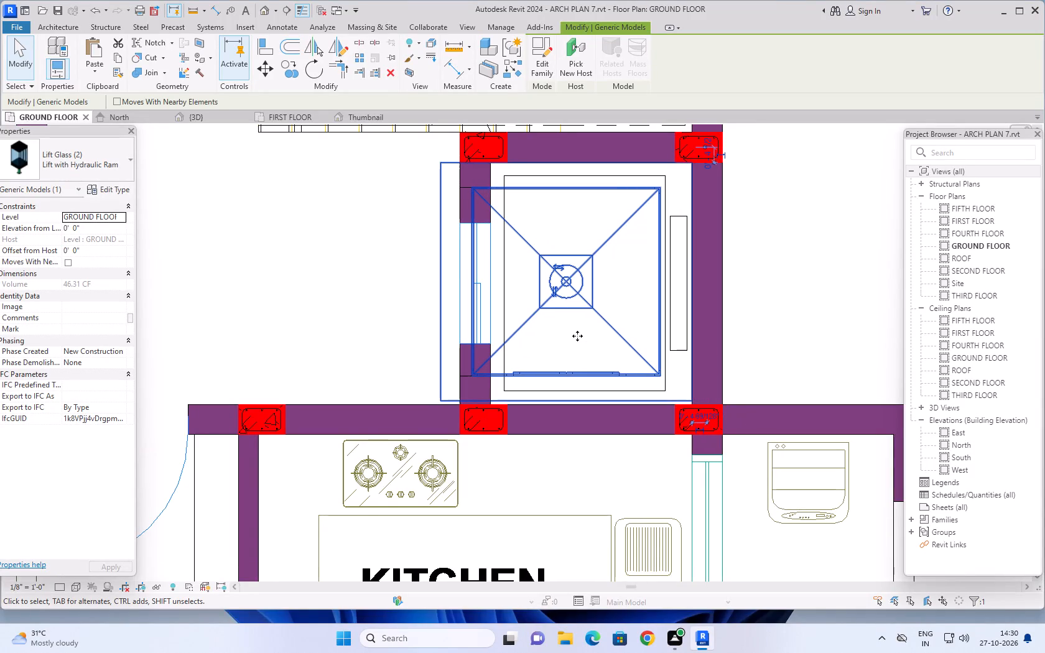
pyautogui.press('Left')
pyautogui.press('Left')
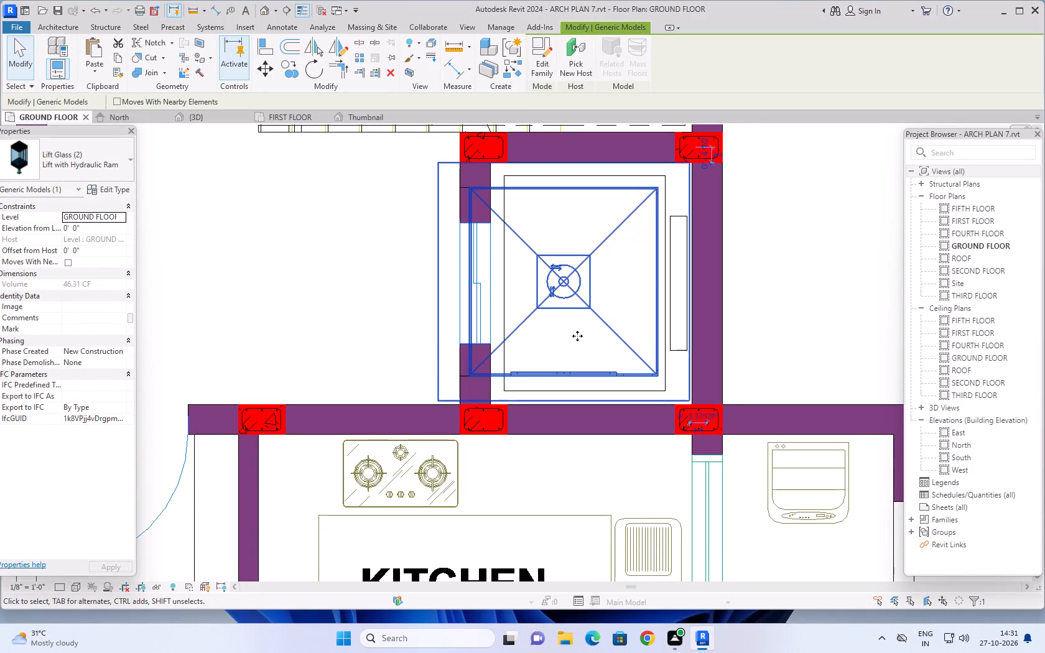
pyautogui.press('Left')
pyautogui.press('Left')
pyautogui.press('Left')
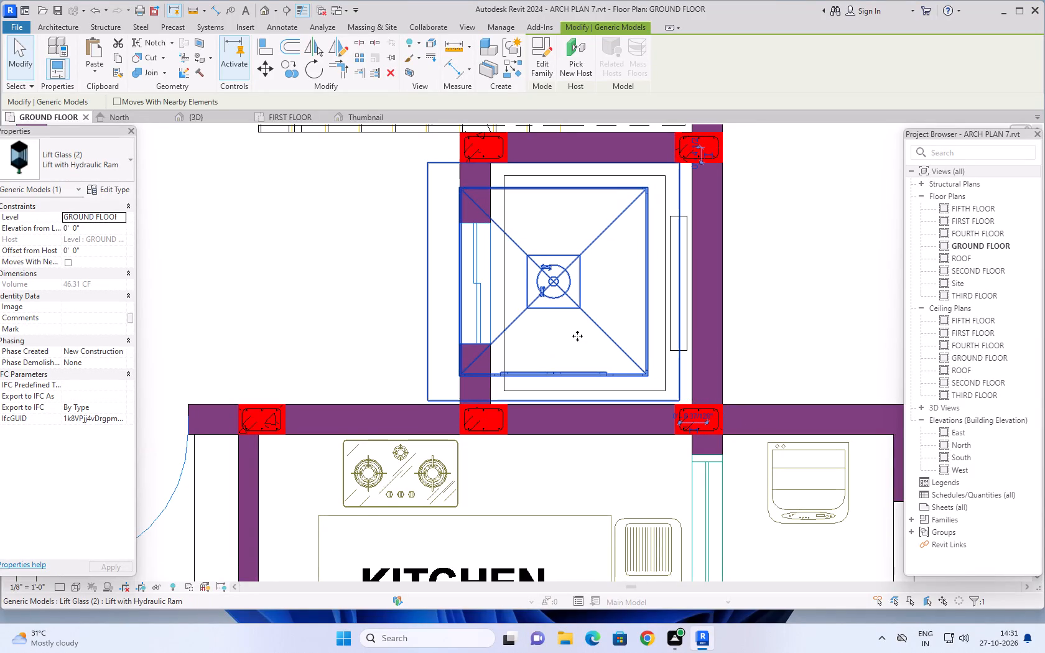
pyautogui.press('Right')
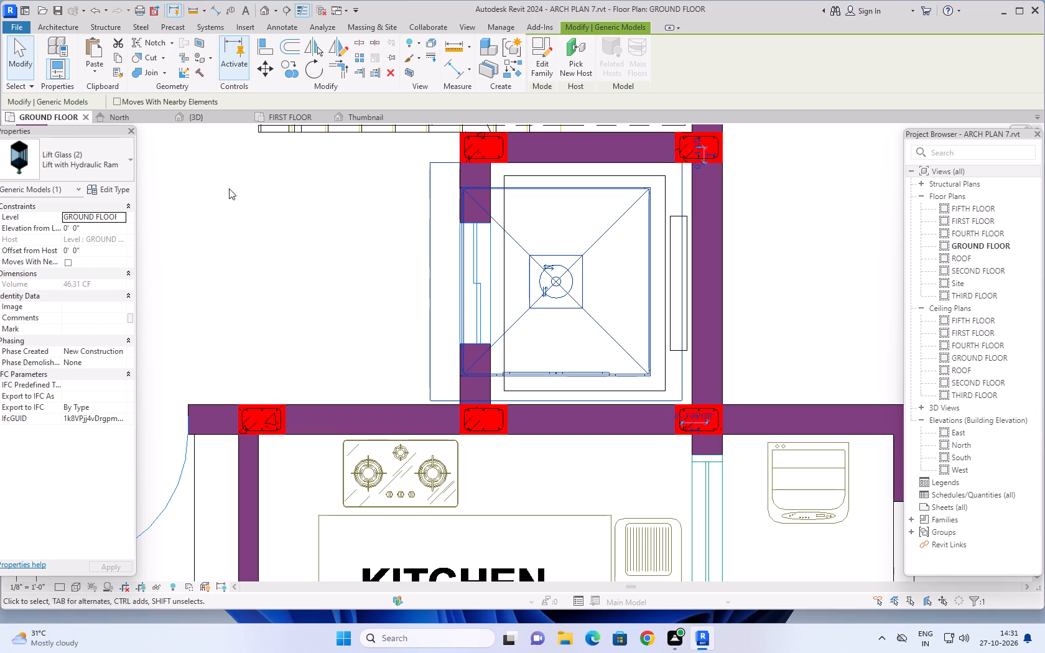
# Examine the shifted glass lift in the 3D view, checking its position between the ground-storey walls and columns.
pyautogui.click(207, 116)
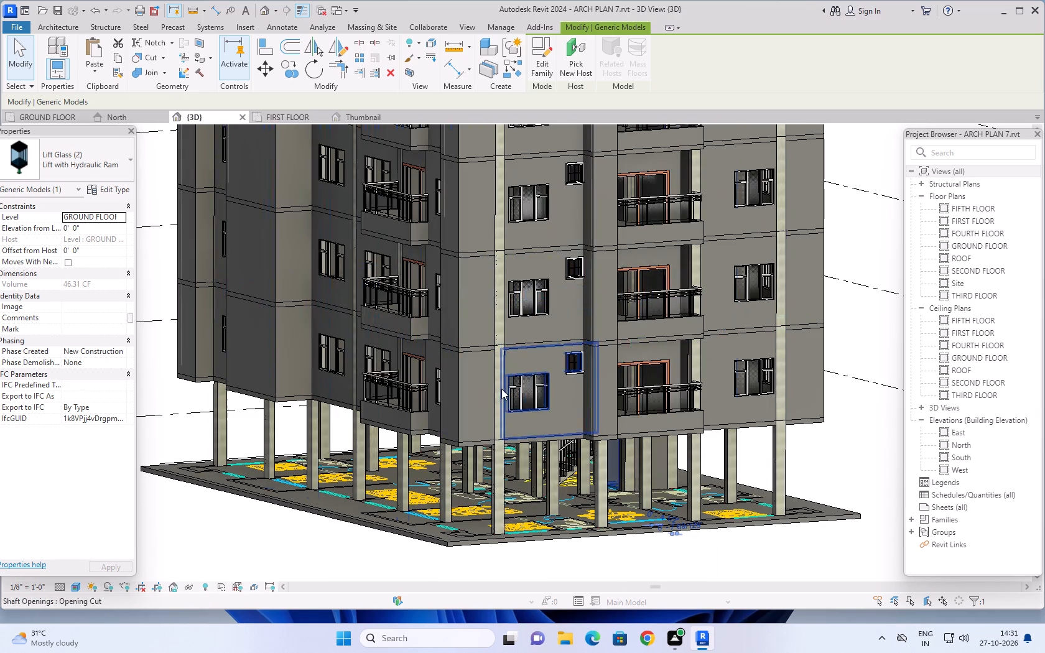
pyautogui.click(228, 514)
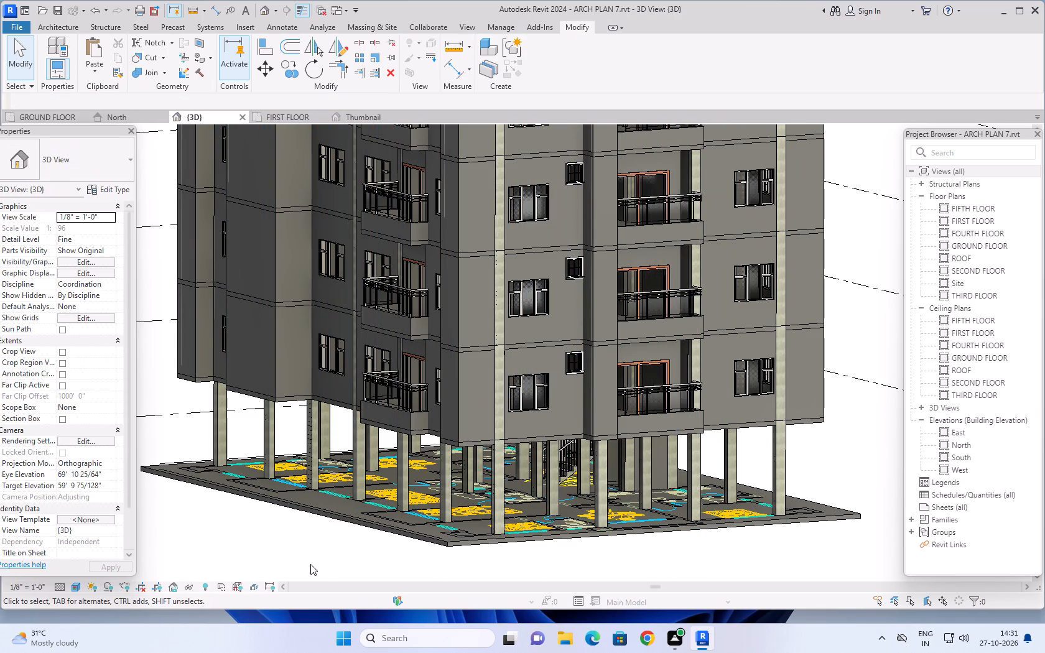
pyautogui.keyDown('shift'); pyautogui.moveTo(324, 567); pyautogui.dragTo(560, 547, button='middle'); pyautogui.keyUp('shift')
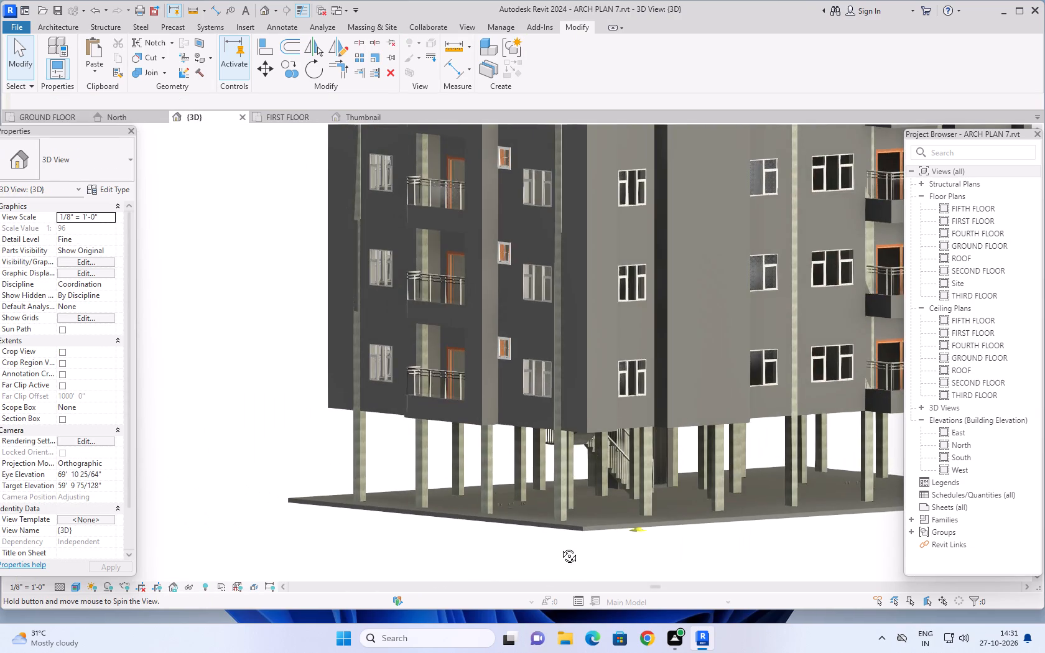
pyautogui.keyDown('shift'); pyautogui.moveTo(560, 547); pyautogui.dragTo(473, 566, button='middle'); pyautogui.keyUp('shift')
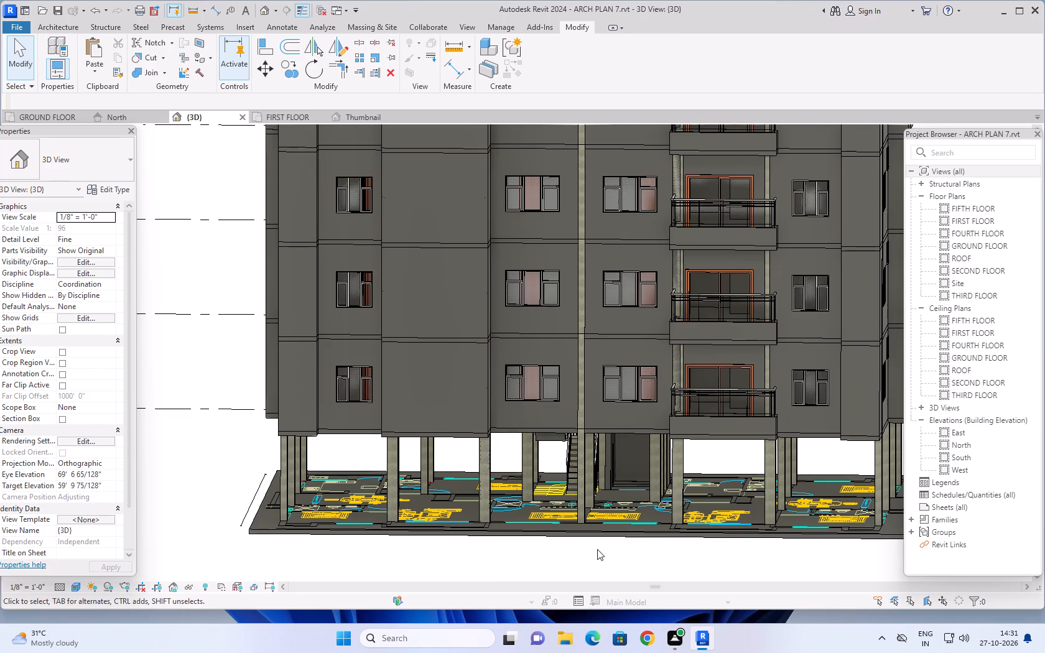
pyautogui.scroll(4, 629, 488)
pyautogui.keyDown('shift'); pyautogui.moveTo(636, 455); pyautogui.dragTo(653, 425, button='middle'); pyautogui.keyUp('shift')
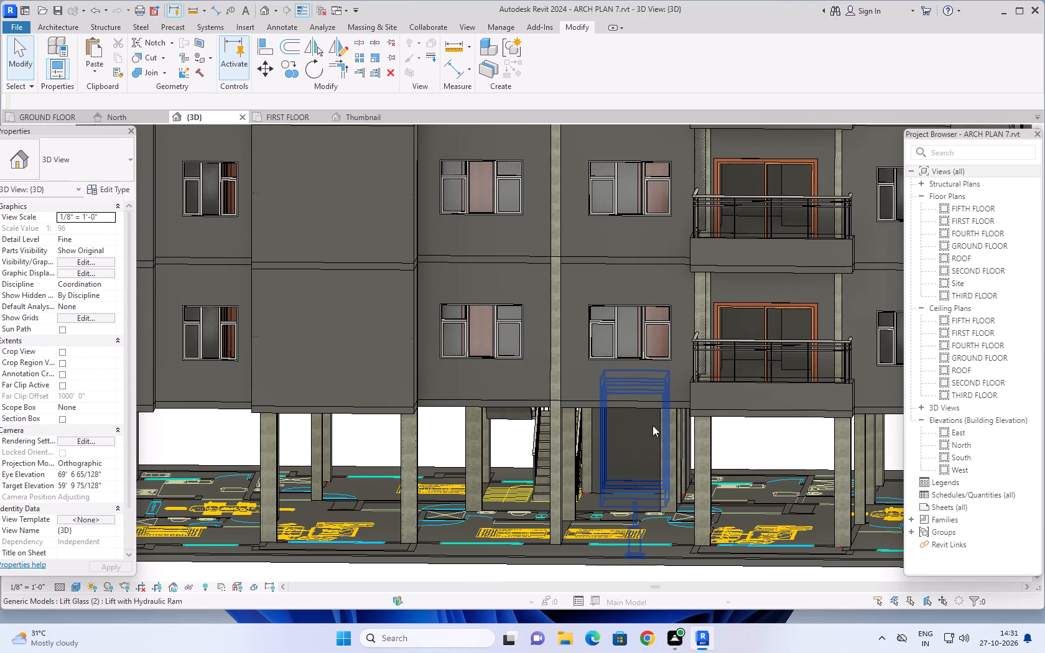
pyautogui.keyDown('shift'); pyautogui.moveTo(653, 425); pyautogui.dragTo(645, 423, button='middle'); pyautogui.keyUp('shift')
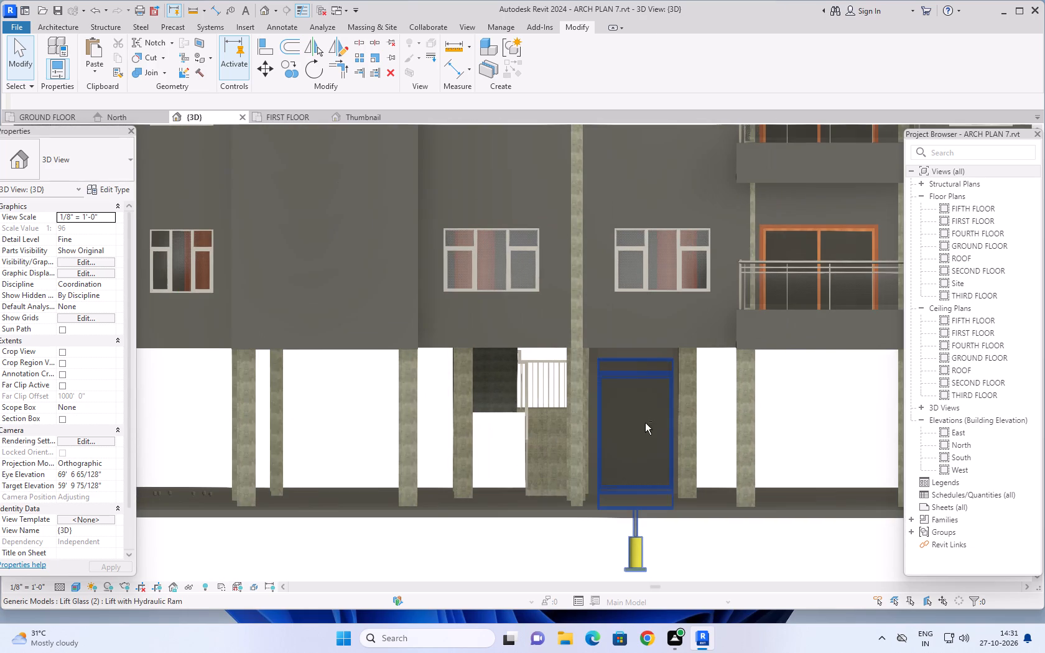
pyautogui.click(644, 428)
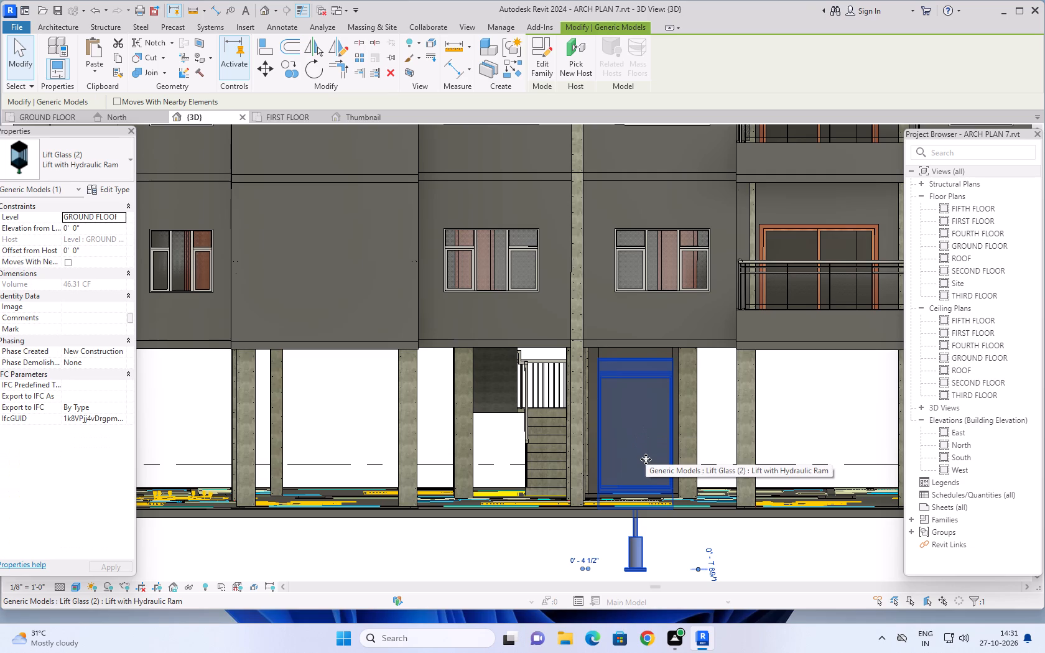
pyautogui.keyDown('shift'); pyautogui.moveTo(660, 485); pyautogui.dragTo(595, 523, button='middle'); pyautogui.keyUp('shift')
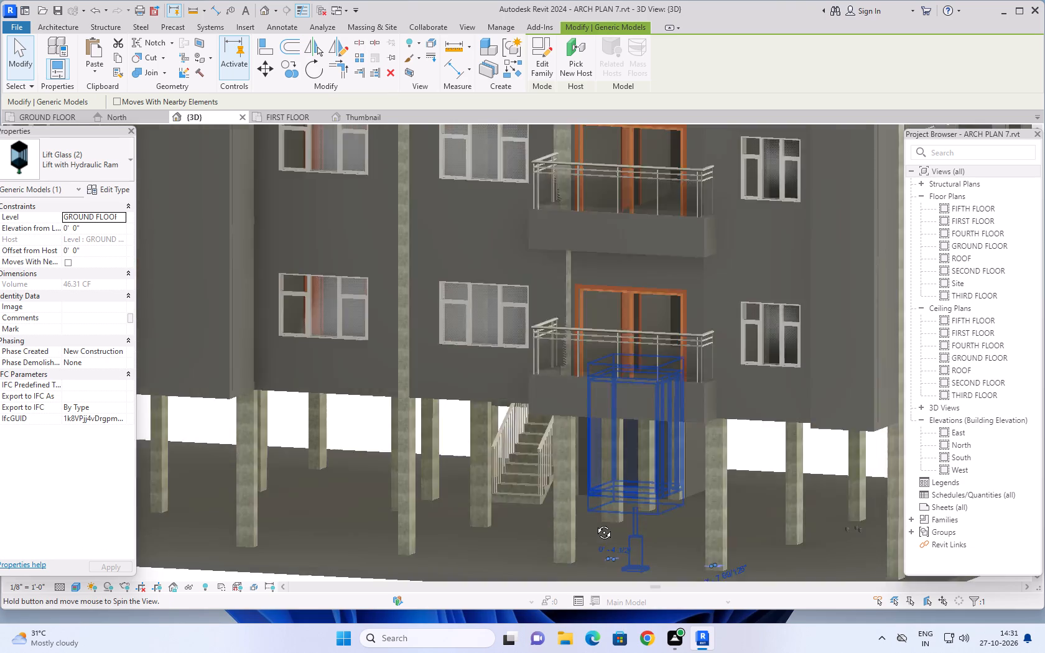
pyautogui.keyDown('shift'); pyautogui.moveTo(595, 523); pyautogui.dragTo(518, 489, button='middle'); pyautogui.keyUp('shift')
pyautogui.scroll(-3, 519, 490)
pyautogui.moveTo(519, 490); pyautogui.dragTo(500, 461, button='middle')
pyautogui.click(824, 435)
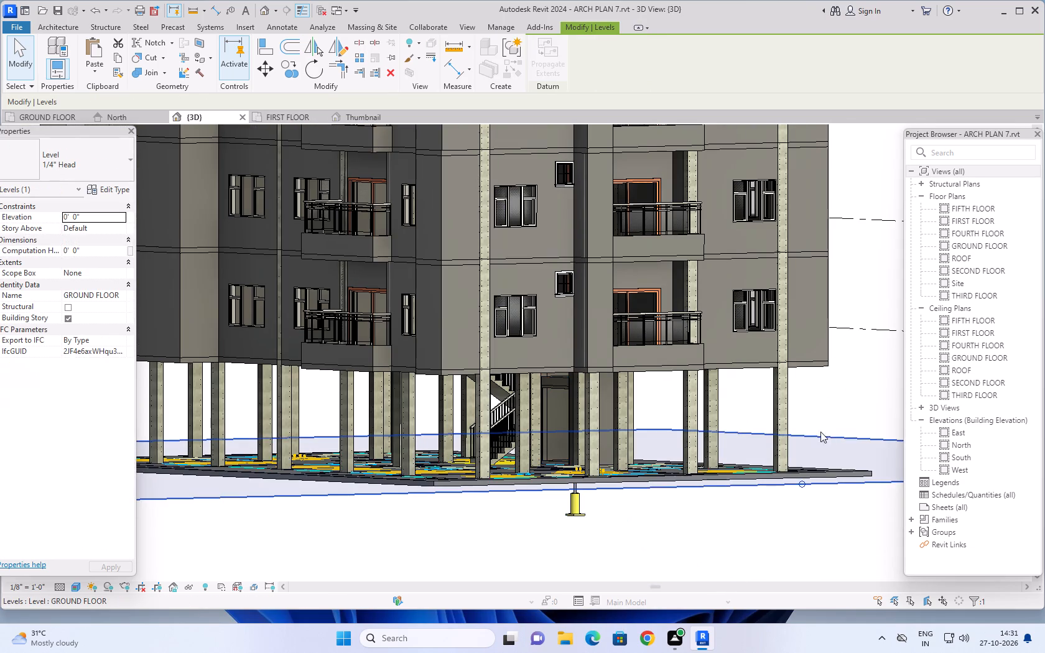
pyautogui.press('Escape')
pyautogui.click(835, 407)
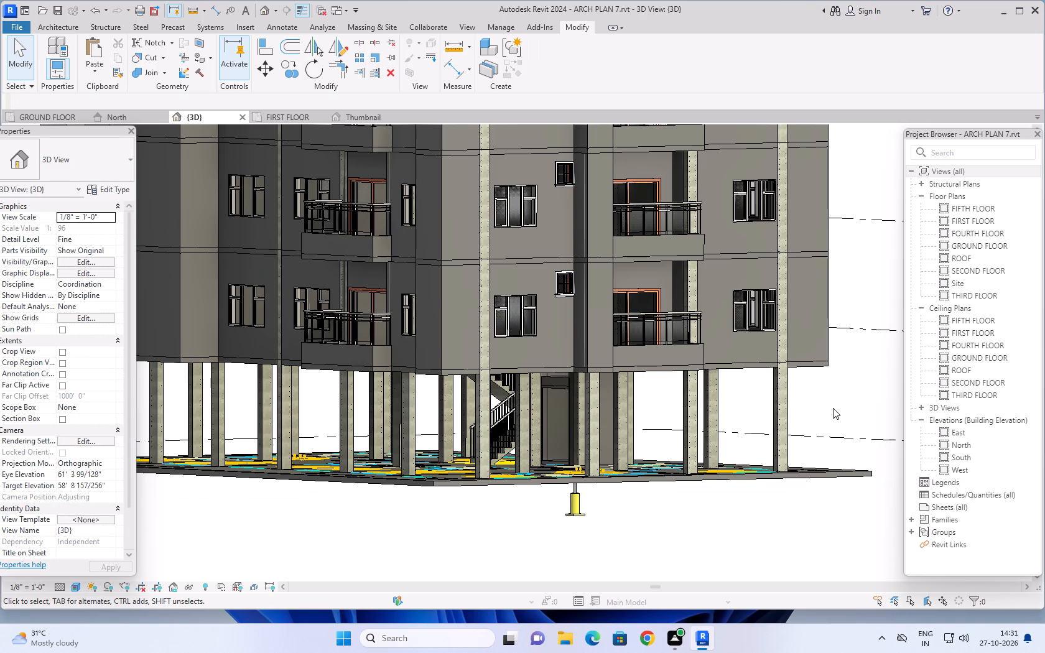
# Examine the whole building in 3D from above and from several sides, including the roof openings and the open ground storey.
pyautogui.scroll(1, 554, 435)
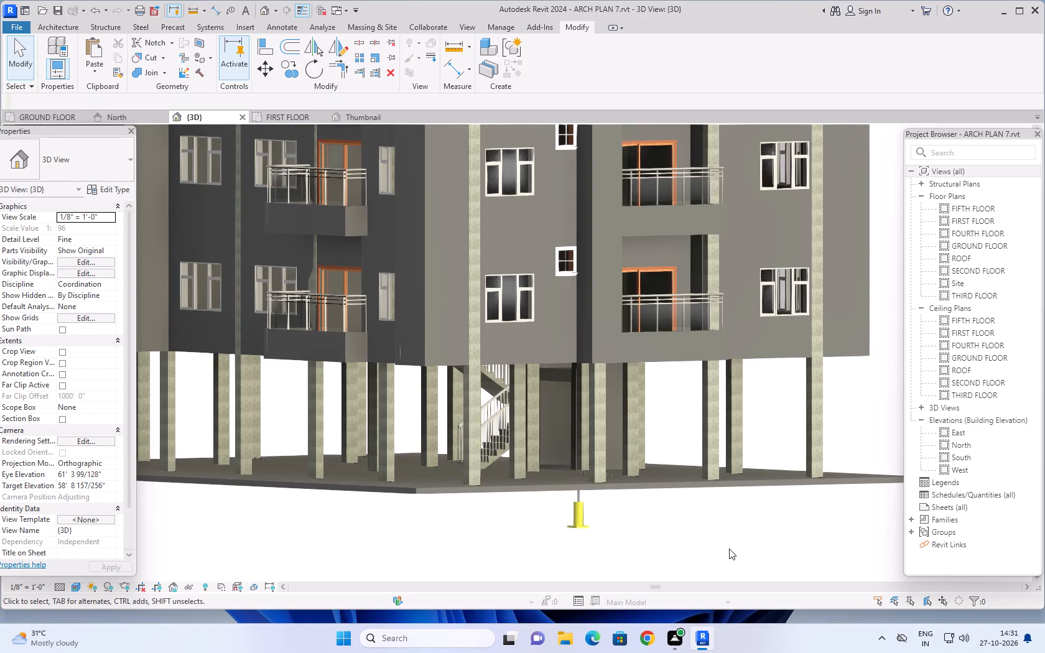
pyautogui.moveTo(698, 550); pyautogui.dragTo(716, 491, button='middle')
pyautogui.scroll(-8, 705, 497)
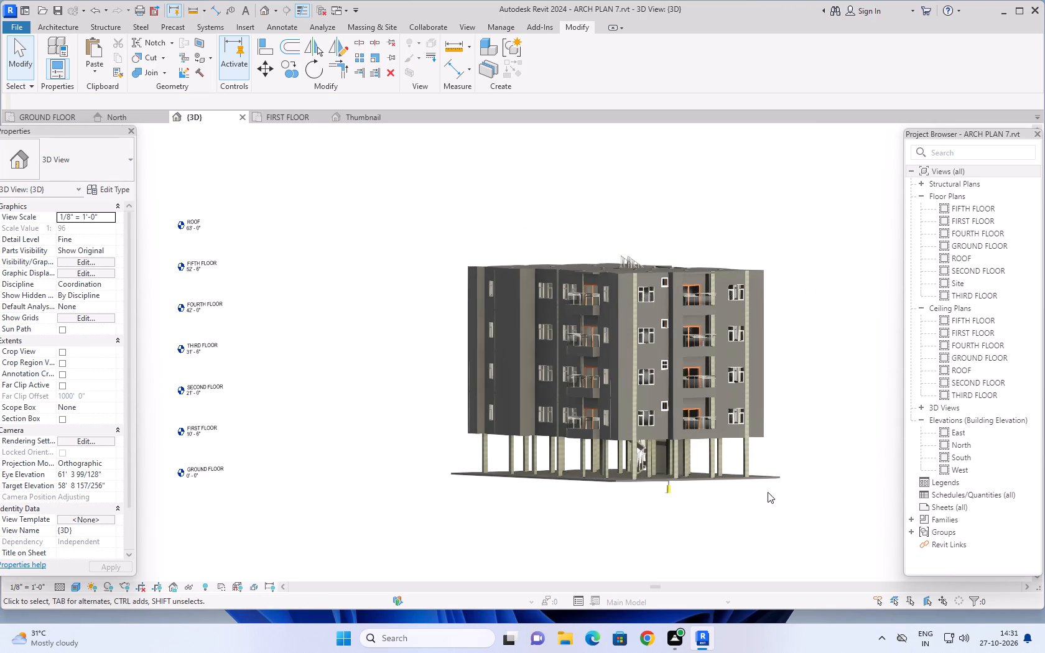
pyautogui.moveTo(820, 415); pyautogui.dragTo(646, 534, button='middle')
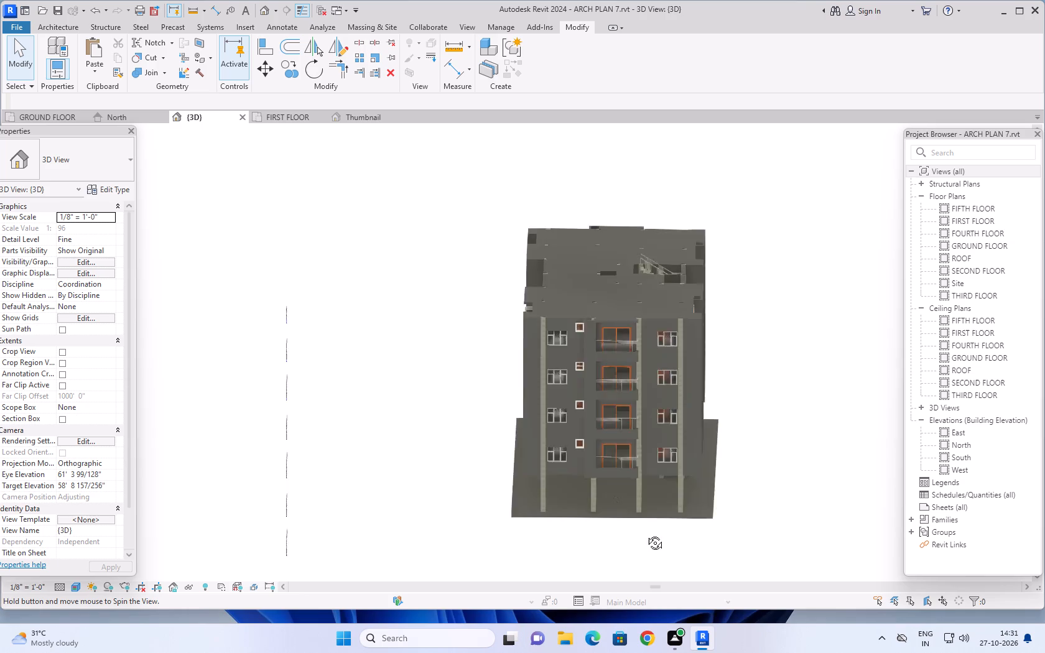
pyautogui.moveTo(646, 534); pyautogui.dragTo(726, 532, button='middle')
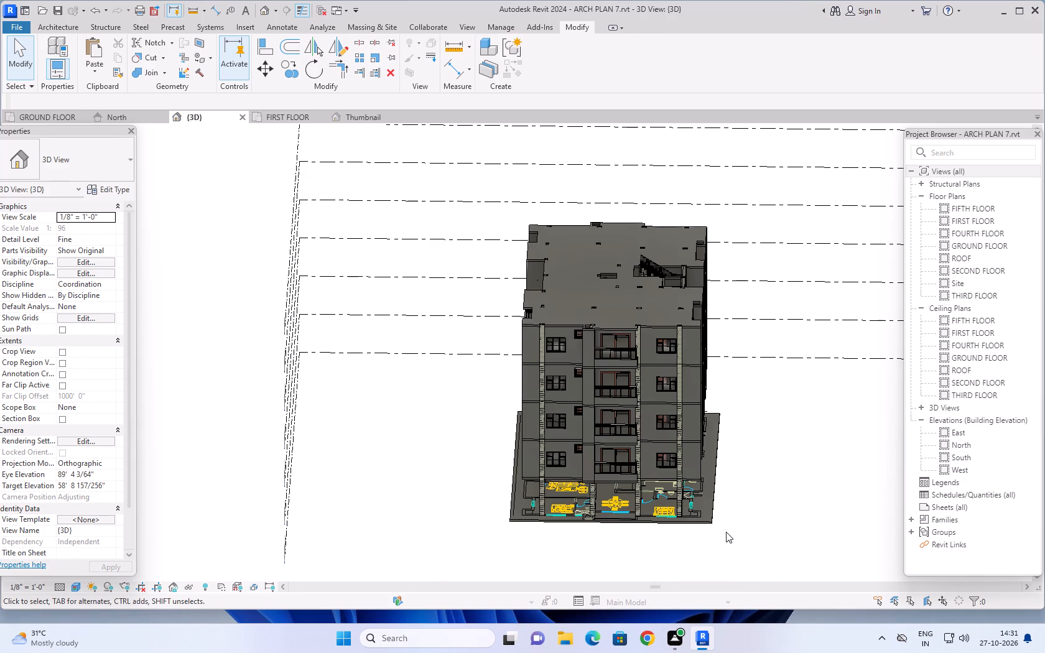
pyautogui.scroll(1, 766, 509)
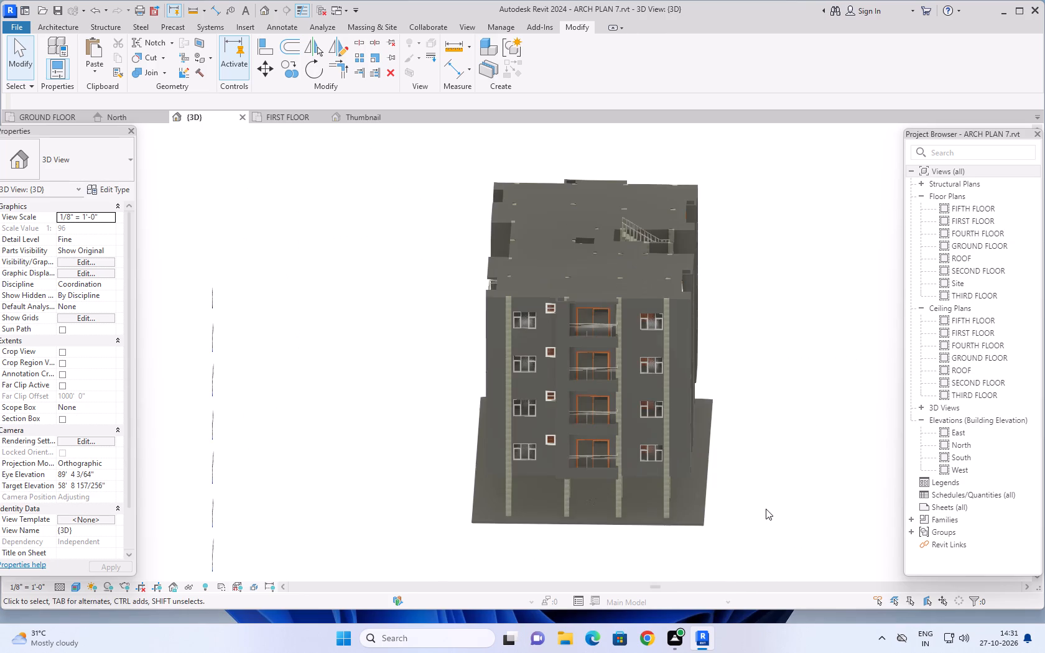
pyautogui.keyDown('shift'); pyautogui.moveTo(766, 509); pyautogui.dragTo(845, 449, button='middle'); pyautogui.keyUp('shift')
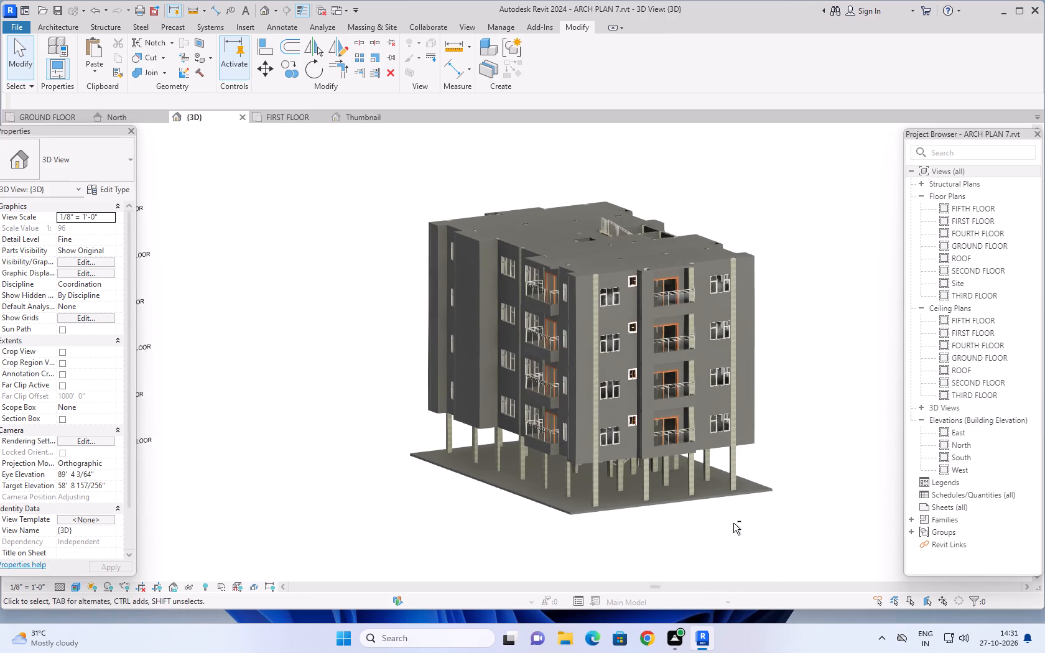
# Examine the open ground storey in the 3D view around the staircase, columns and lift walls.
pyautogui.keyDown('shift'); pyautogui.moveTo(733, 523); pyautogui.dragTo(825, 491, button='middle'); pyautogui.keyUp('shift')
pyautogui.scroll(8, 673, 532)
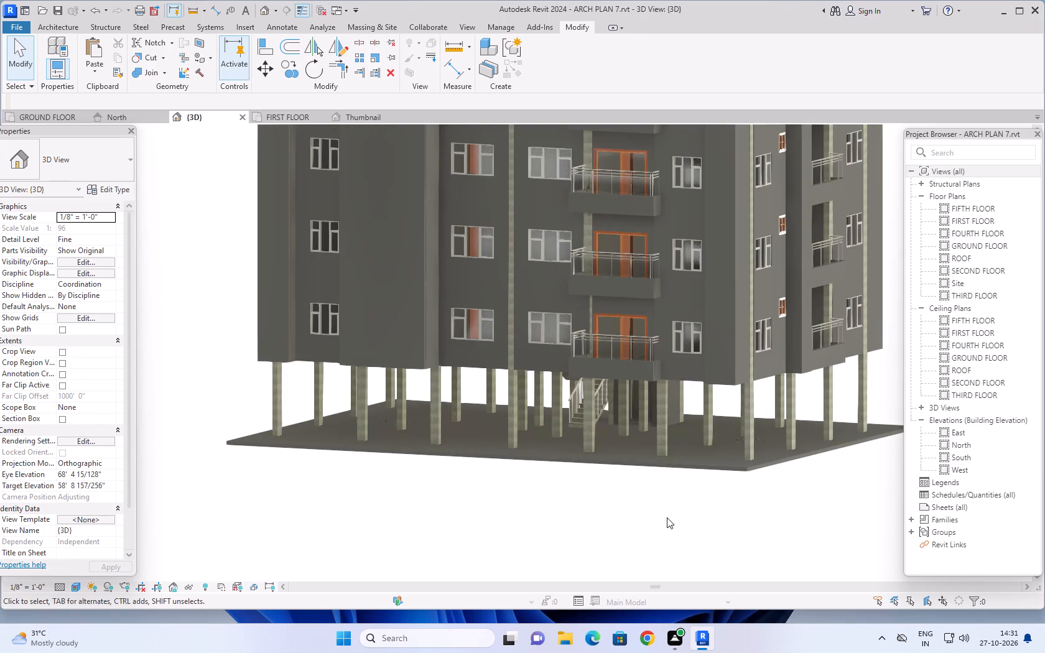
pyautogui.moveTo(664, 506); pyautogui.dragTo(649, 561, button='middle')
pyautogui.moveTo(618, 529); pyautogui.dragTo(620, 553, button='middle')
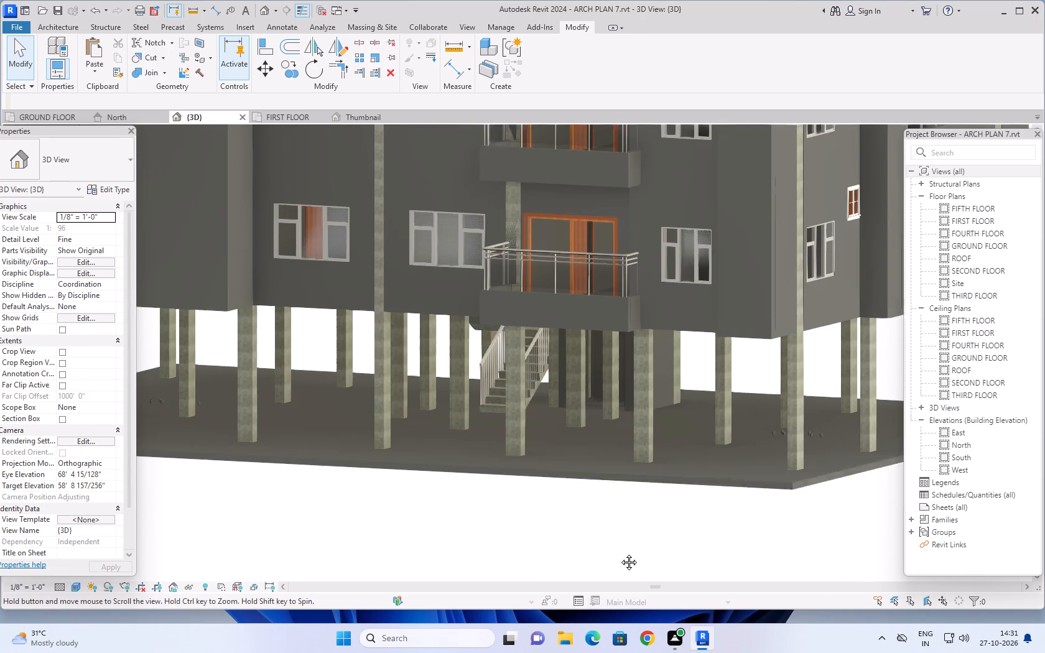
pyautogui.moveTo(620, 553); pyautogui.dragTo(620, 570, button='middle')
pyautogui.scroll(3, 620, 570)
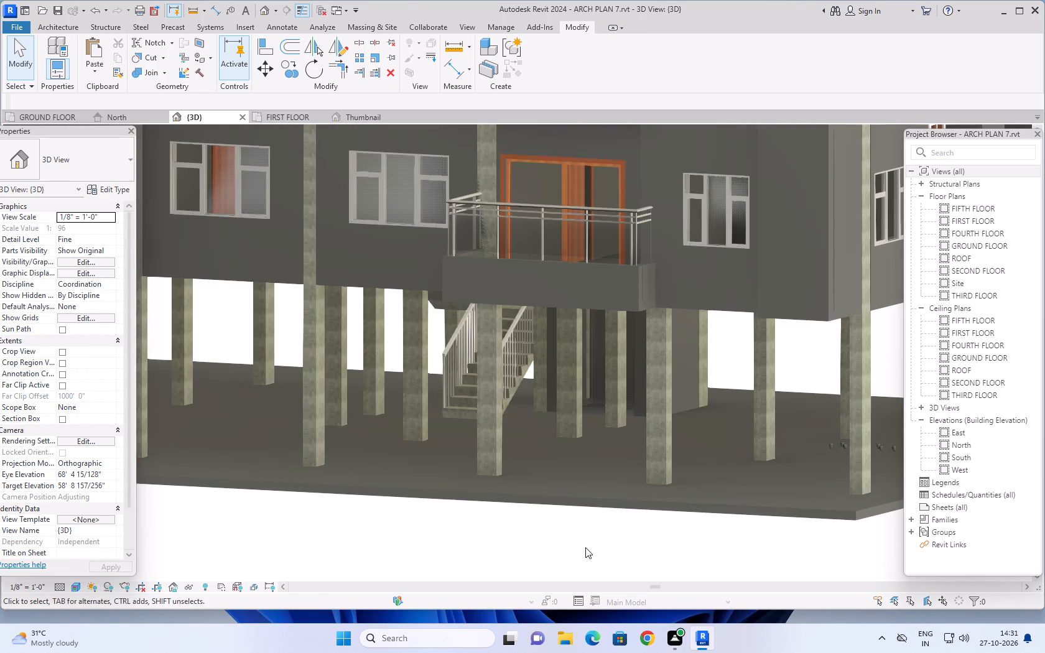
pyautogui.keyDown('shift'); pyautogui.moveTo(587, 538); pyautogui.dragTo(643, 547, button='middle'); pyautogui.keyUp('shift')
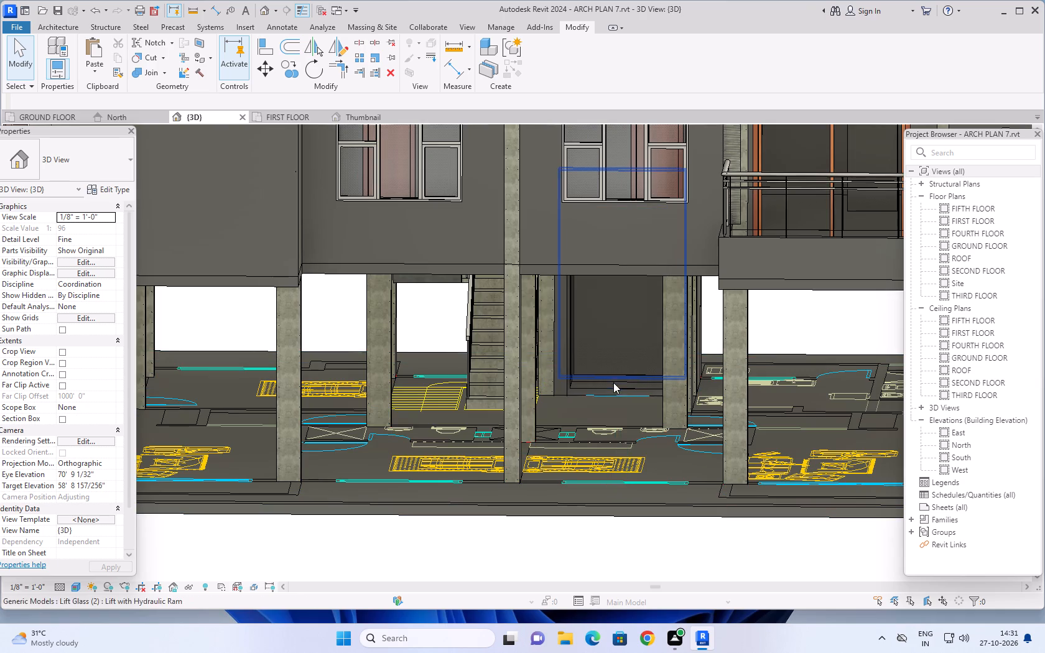
# Examine the glass lift and its hydraulic ram in 3D from below the ground slab and from several sides.
pyautogui.moveTo(613, 382); pyautogui.dragTo(585, 478, button='middle')
pyautogui.keyDown('shift'); pyautogui.moveTo(582, 478); pyautogui.dragTo(572, 428, button='middle'); pyautogui.keyUp('shift')
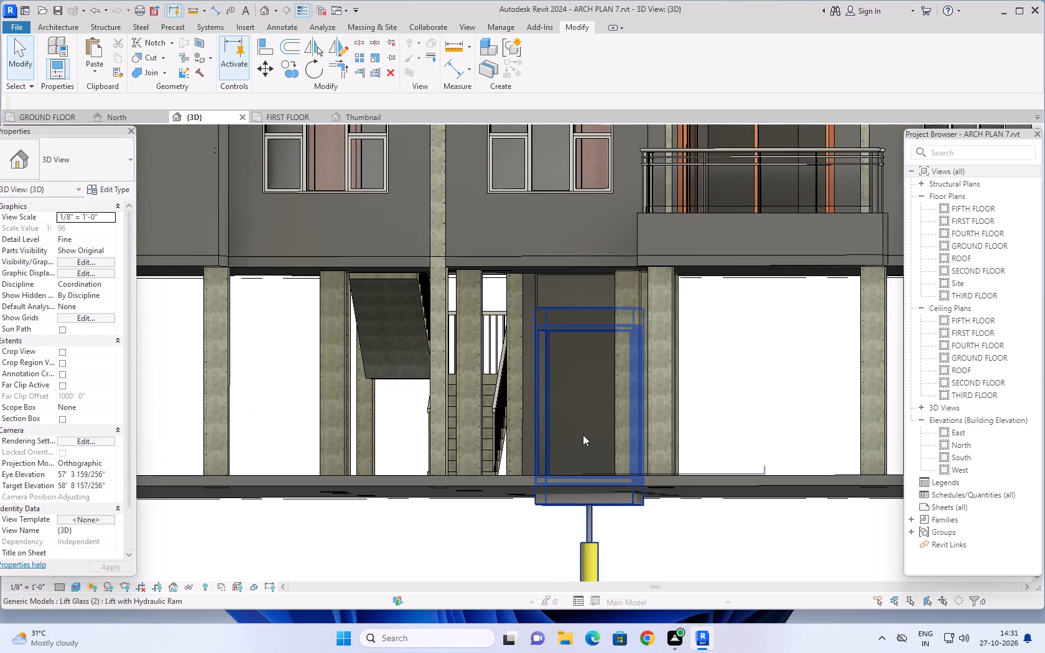
pyautogui.keyDown('shift'); pyautogui.moveTo(584, 442); pyautogui.dragTo(586, 418, button='middle'); pyautogui.keyUp('shift')
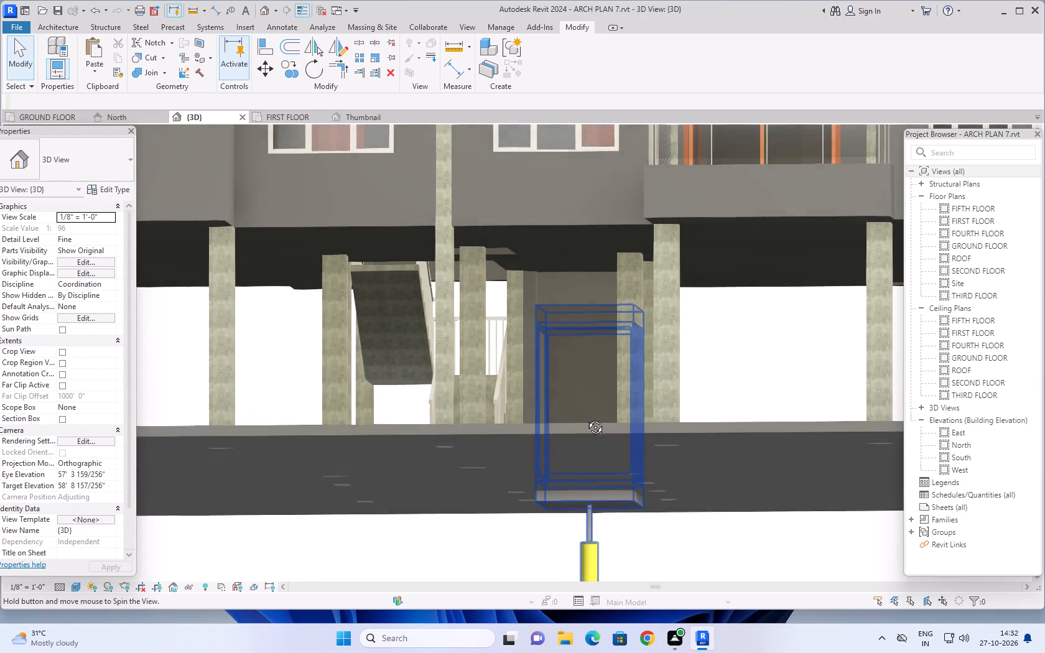
pyautogui.keyDown('shift'); pyautogui.moveTo(586, 418); pyautogui.dragTo(586, 417, button='middle'); pyautogui.keyUp('shift')
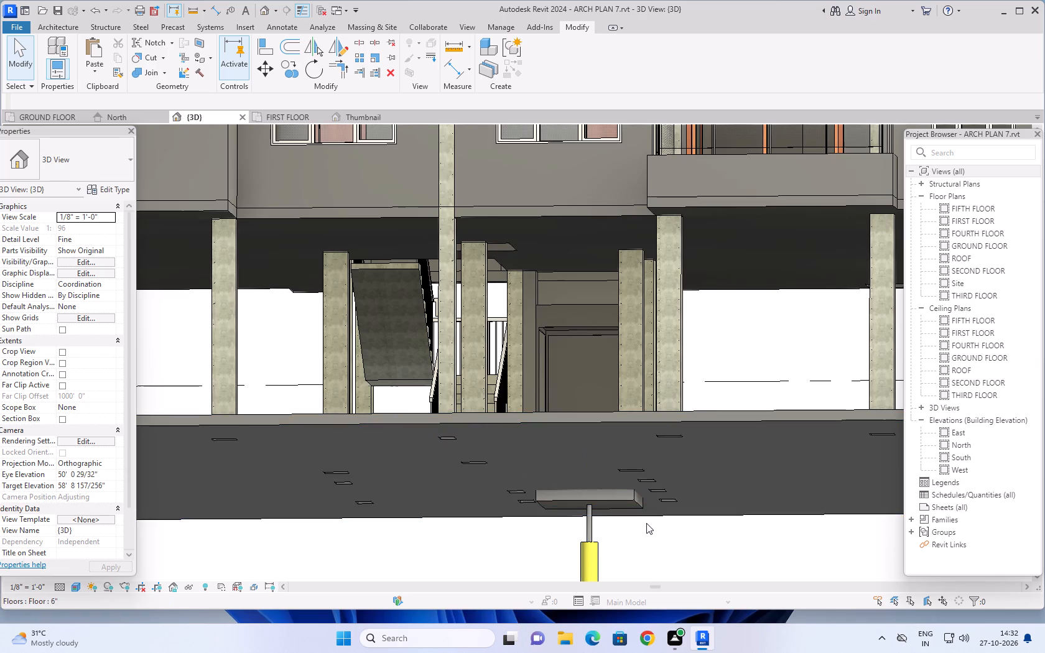
pyautogui.keyDown('shift'); pyautogui.moveTo(645, 524); pyautogui.dragTo(521, 539, button='middle'); pyautogui.keyUp('shift')
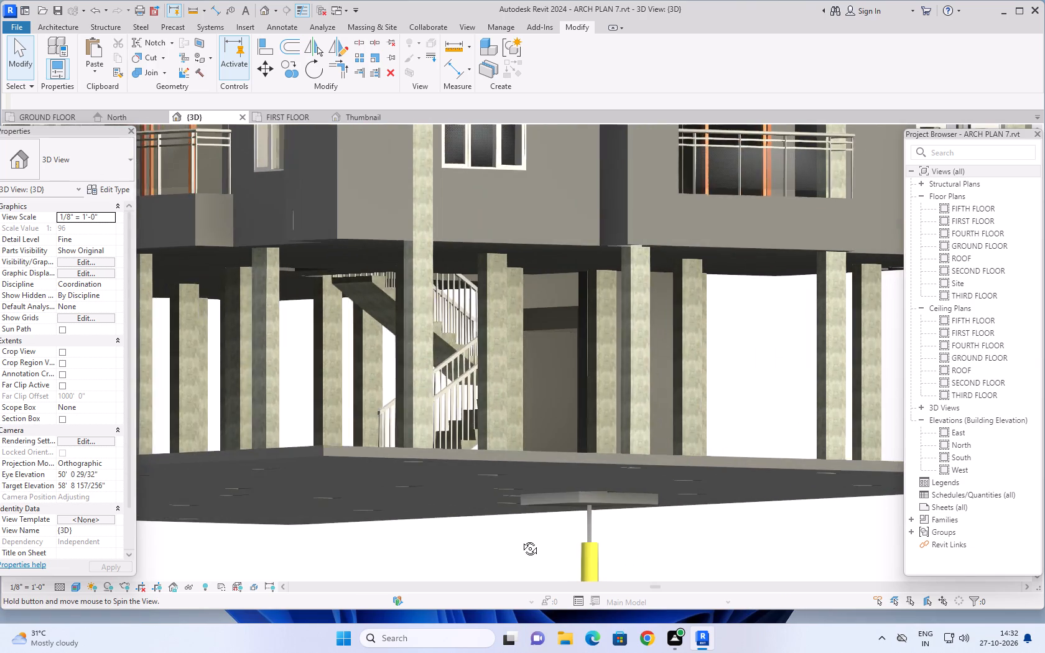
pyautogui.keyDown('shift'); pyautogui.moveTo(521, 539); pyautogui.dragTo(518, 559, button='middle'); pyautogui.keyUp('shift')
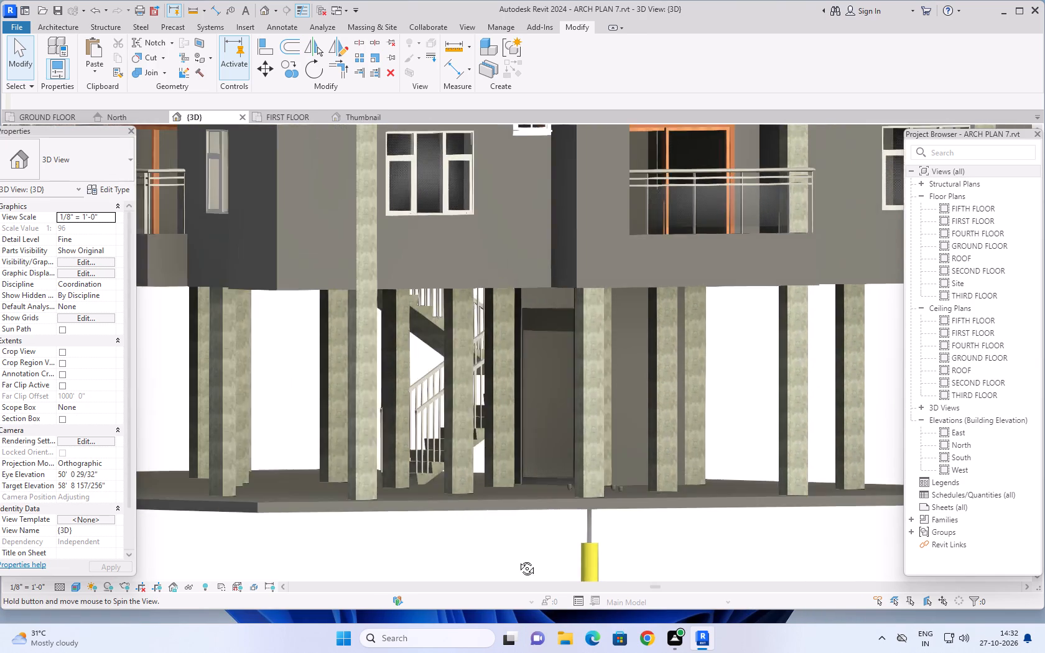
pyautogui.keyDown('shift'); pyautogui.moveTo(518, 559); pyautogui.dragTo(600, 561, button='middle'); pyautogui.keyUp('shift')
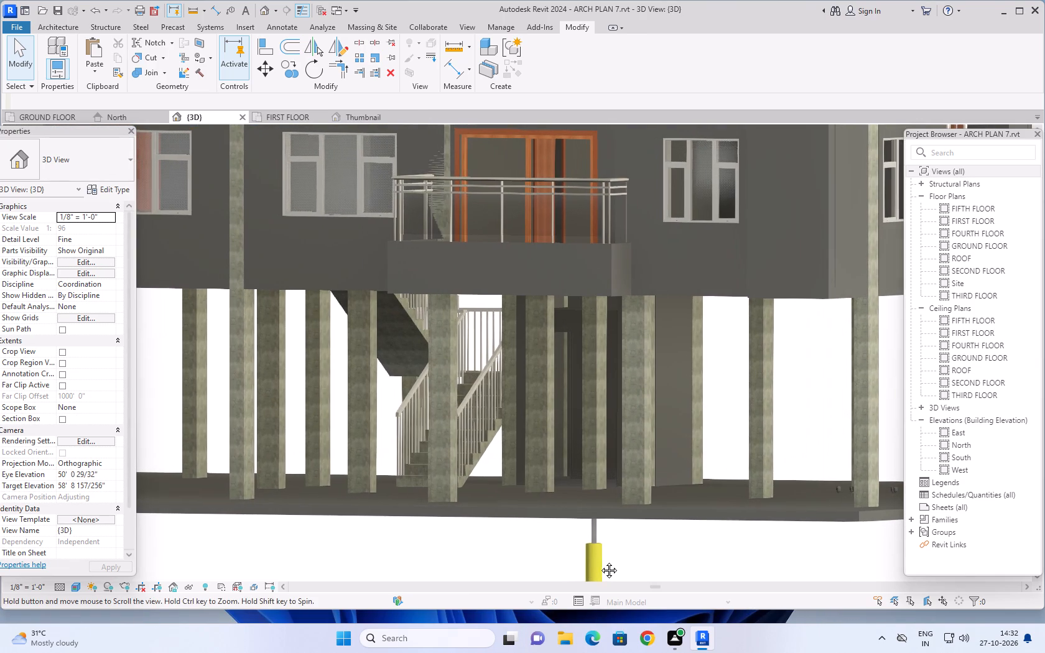
pyautogui.keyDown('shift'); pyautogui.moveTo(600, 561); pyautogui.dragTo(600, 561, button='middle'); pyautogui.keyUp('shift')
pyautogui.keyDown('shift'); pyautogui.moveTo(539, 558); pyautogui.dragTo(543, 562, button='middle'); pyautogui.keyUp('shift')
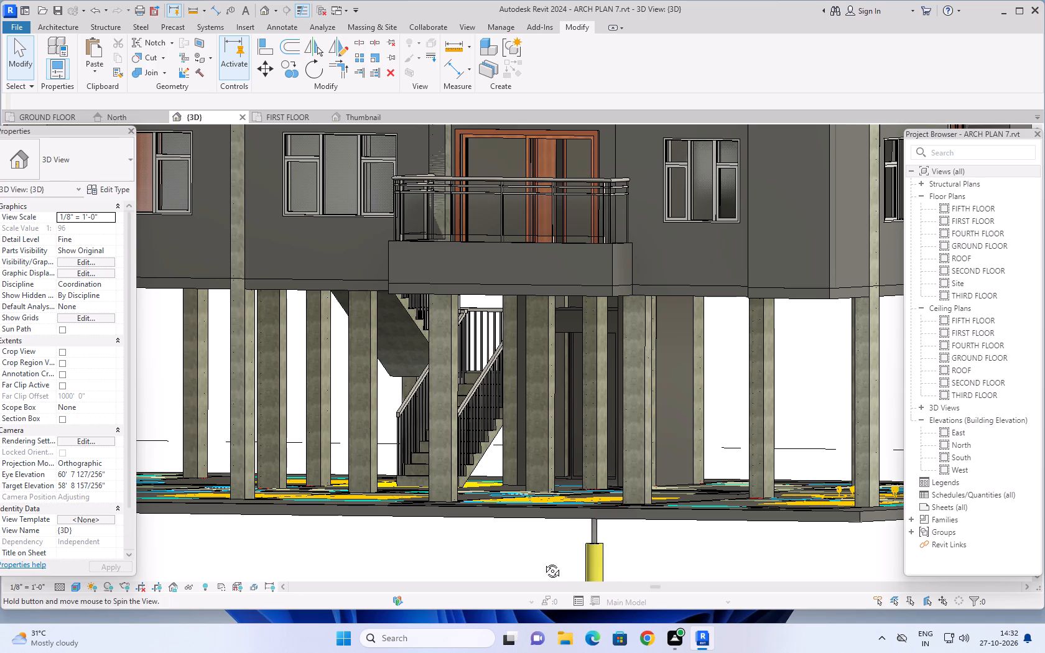
pyautogui.keyDown('shift'); pyautogui.moveTo(543, 562); pyautogui.dragTo(550, 568, button='middle'); pyautogui.keyUp('shift')
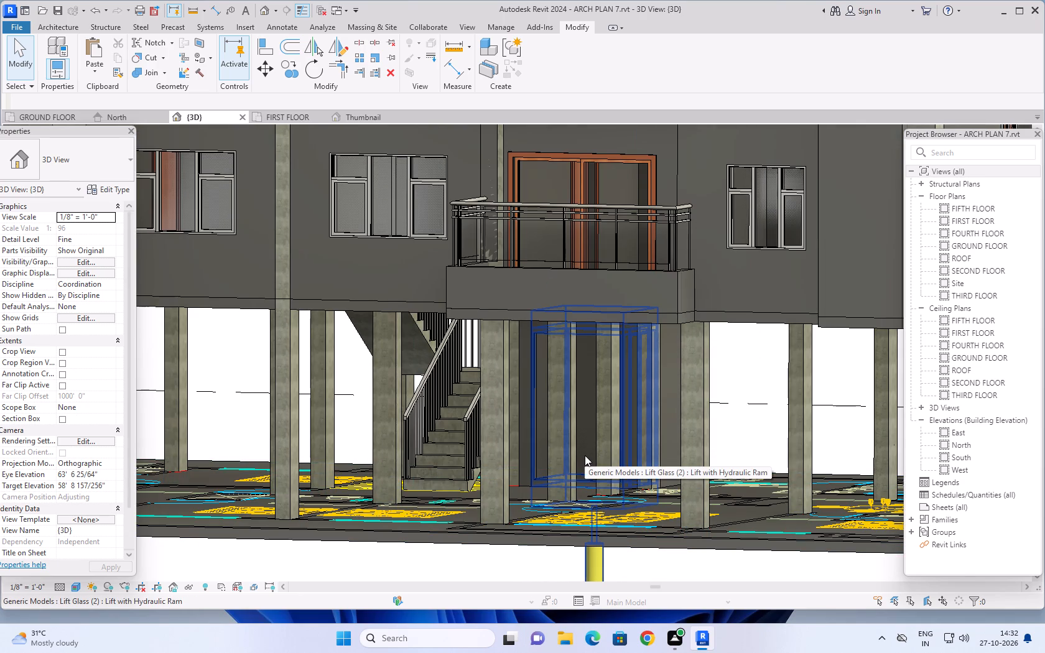
pyautogui.scroll(1, 585, 453)
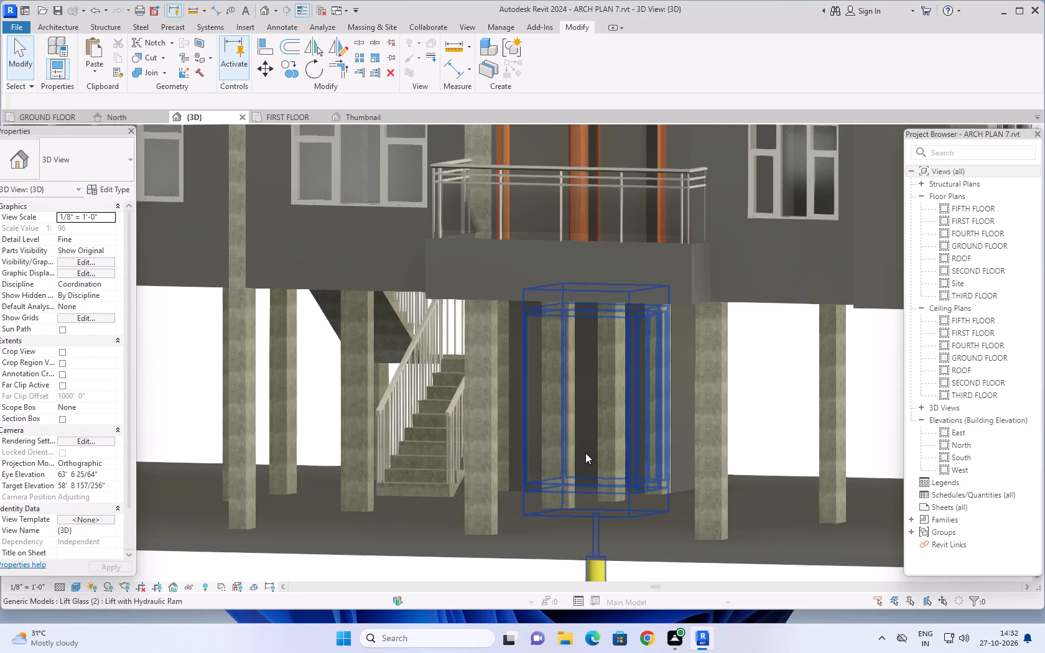
pyautogui.scroll(-1, 585, 455)
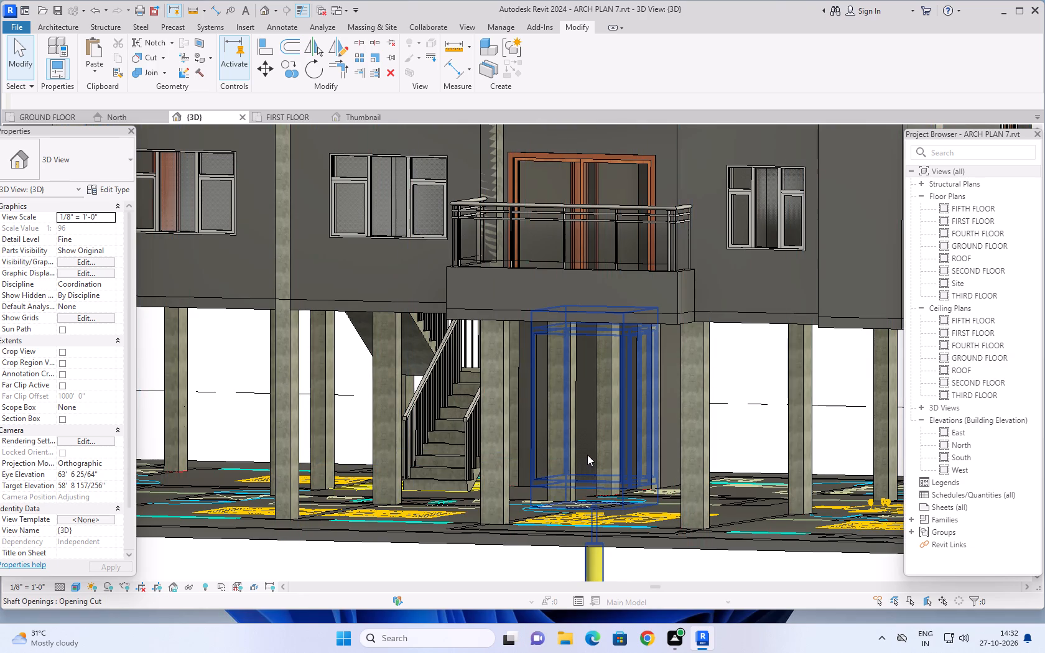
pyautogui.scroll(-2, 587, 450)
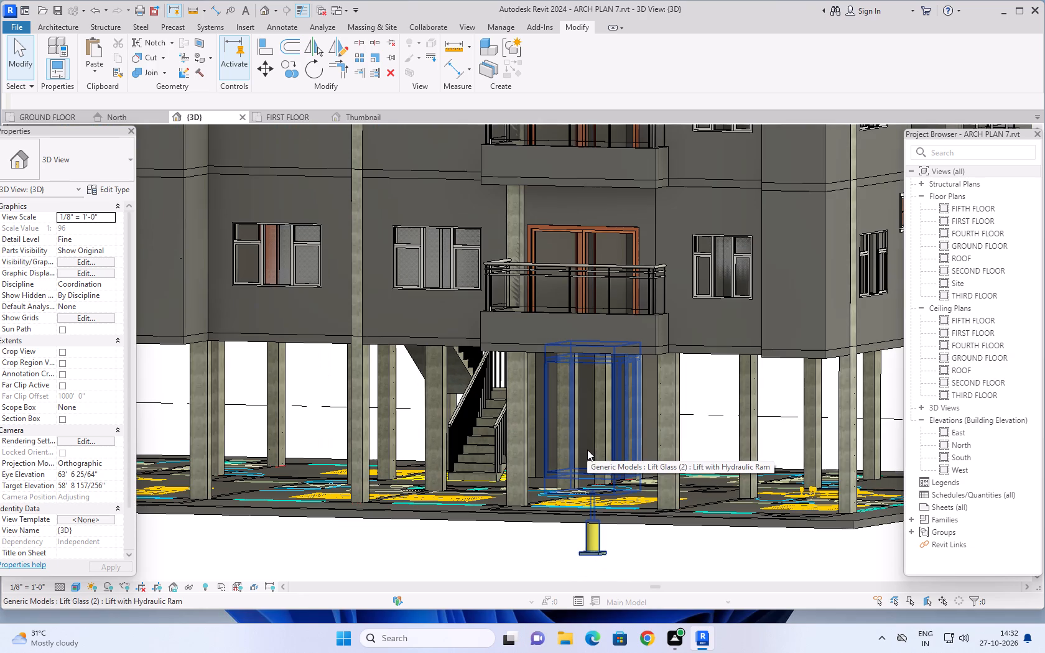
pyautogui.scroll(-1, 587, 452)
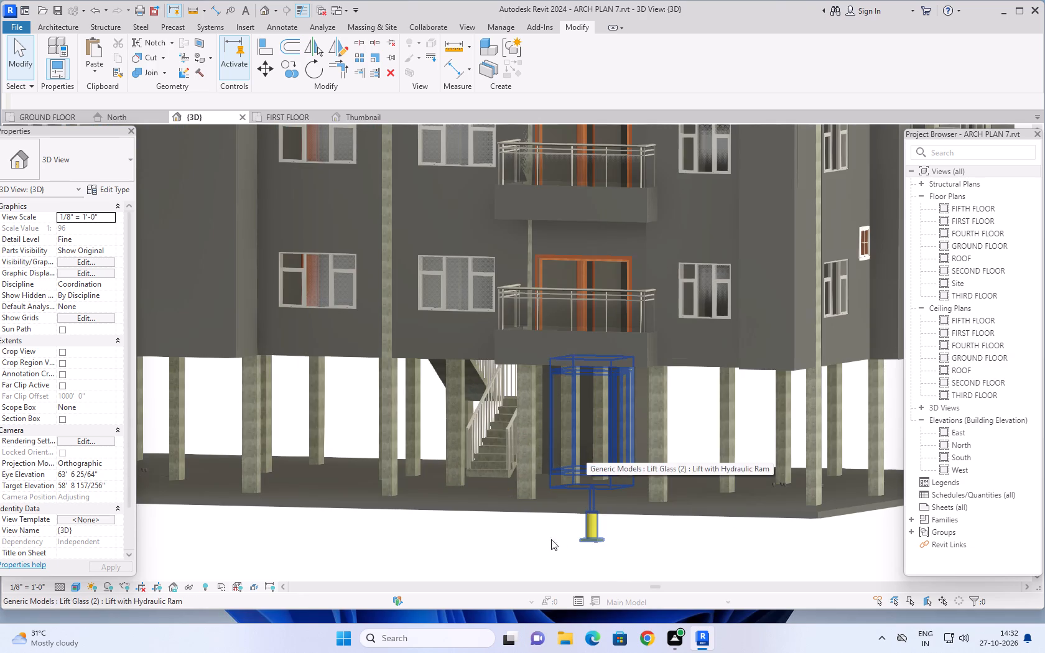
pyautogui.keyDown('shift'); pyautogui.moveTo(559, 554); pyautogui.dragTo(559, 554, button='middle'); pyautogui.keyUp('shift')
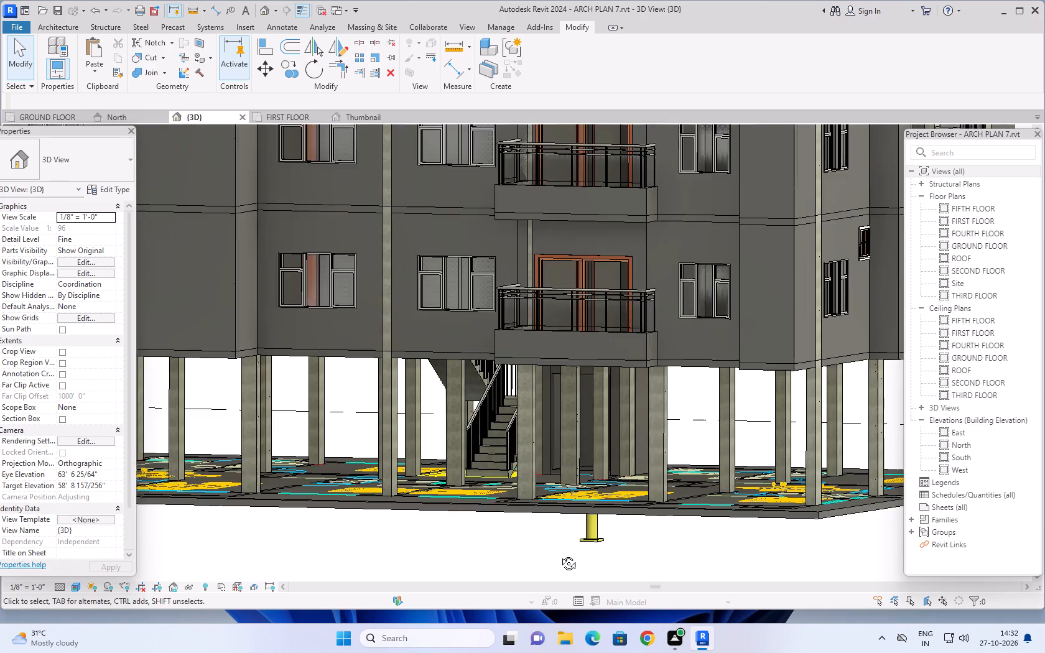
pyautogui.keyDown('shift'); pyautogui.moveTo(559, 554); pyautogui.dragTo(615, 561, button='middle'); pyautogui.keyUp('shift')
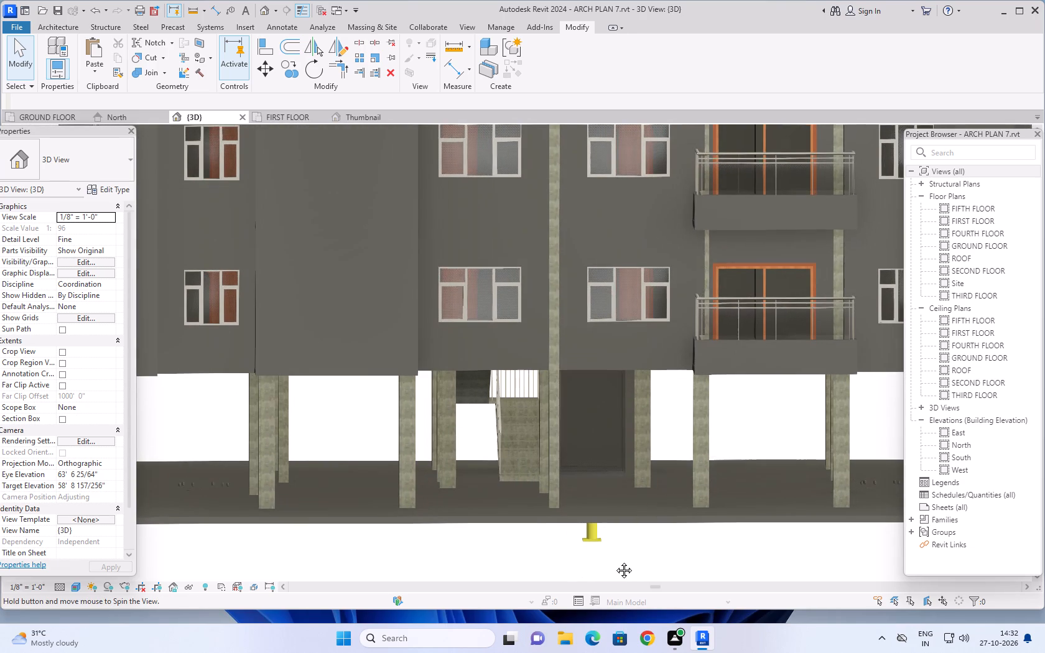
pyautogui.keyDown('shift'); pyautogui.moveTo(615, 561); pyautogui.dragTo(598, 557, button='middle'); pyautogui.keyUp('shift')
pyautogui.moveTo(612, 557); pyautogui.dragTo(578, 560, button='middle')
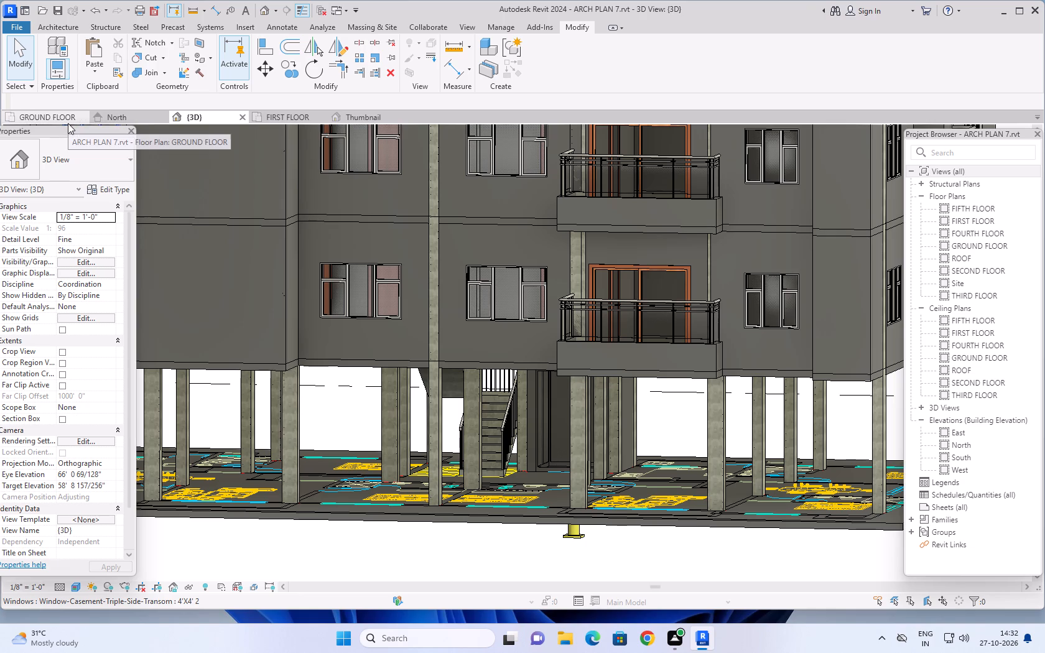
# Return to the ground floor plan and check the glass lift's position against its surrounding walls and sliding door.
pyautogui.click(51, 115)
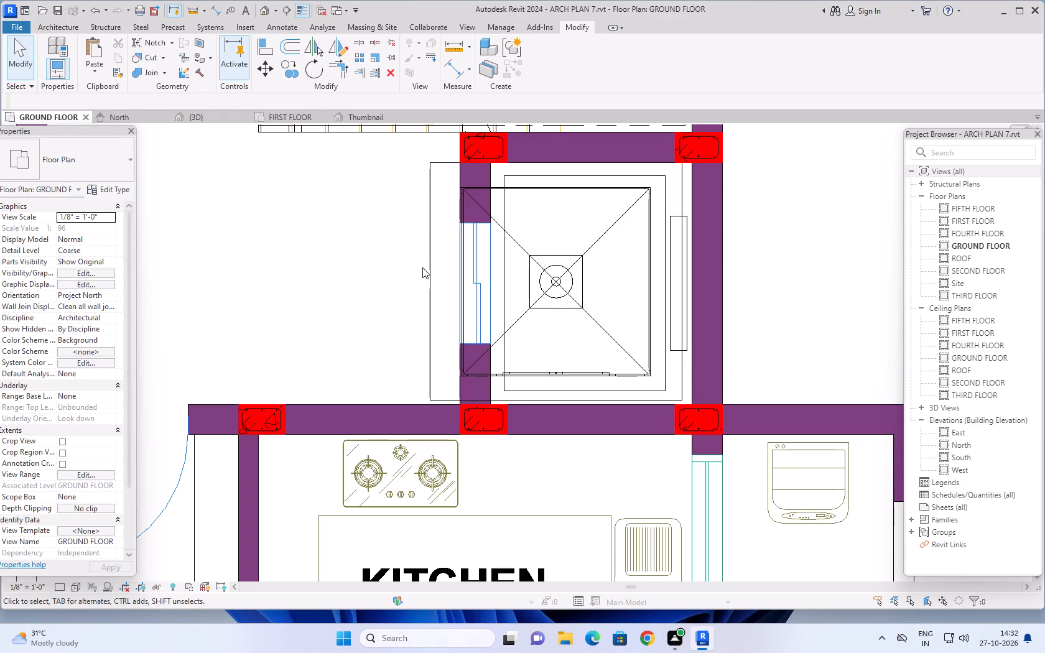
pyautogui.scroll(1, 503, 267)
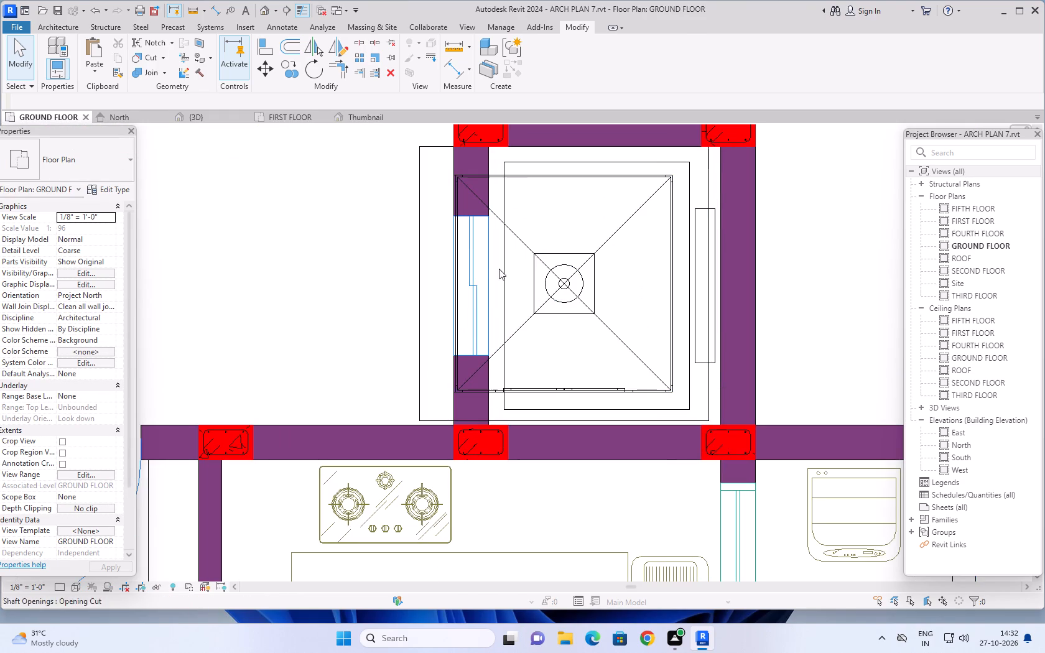
pyautogui.scroll(-12, 504, 268)
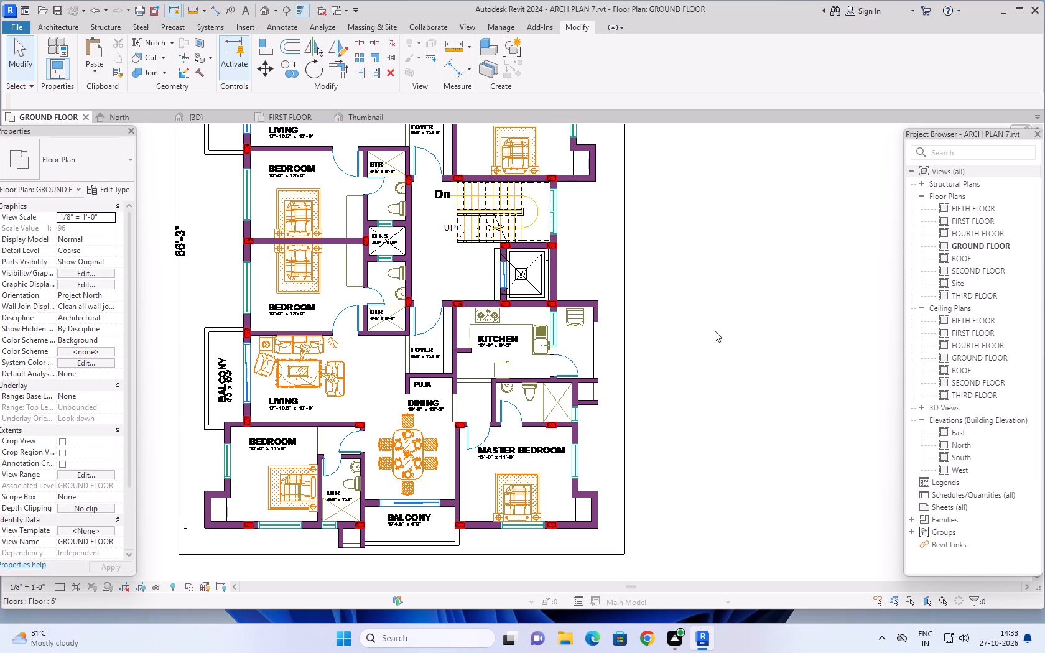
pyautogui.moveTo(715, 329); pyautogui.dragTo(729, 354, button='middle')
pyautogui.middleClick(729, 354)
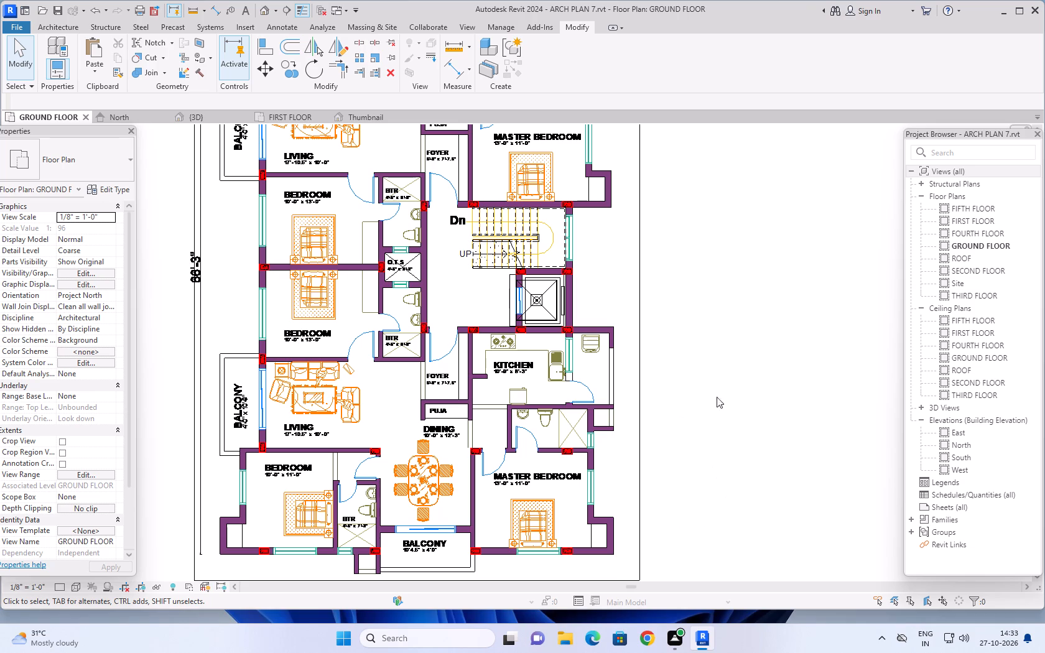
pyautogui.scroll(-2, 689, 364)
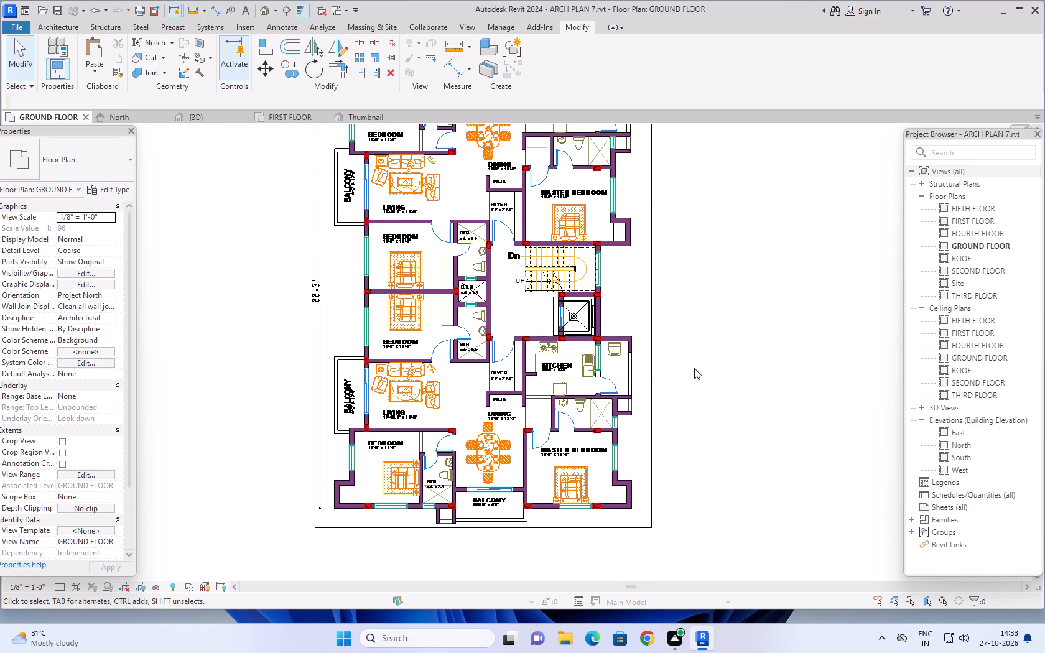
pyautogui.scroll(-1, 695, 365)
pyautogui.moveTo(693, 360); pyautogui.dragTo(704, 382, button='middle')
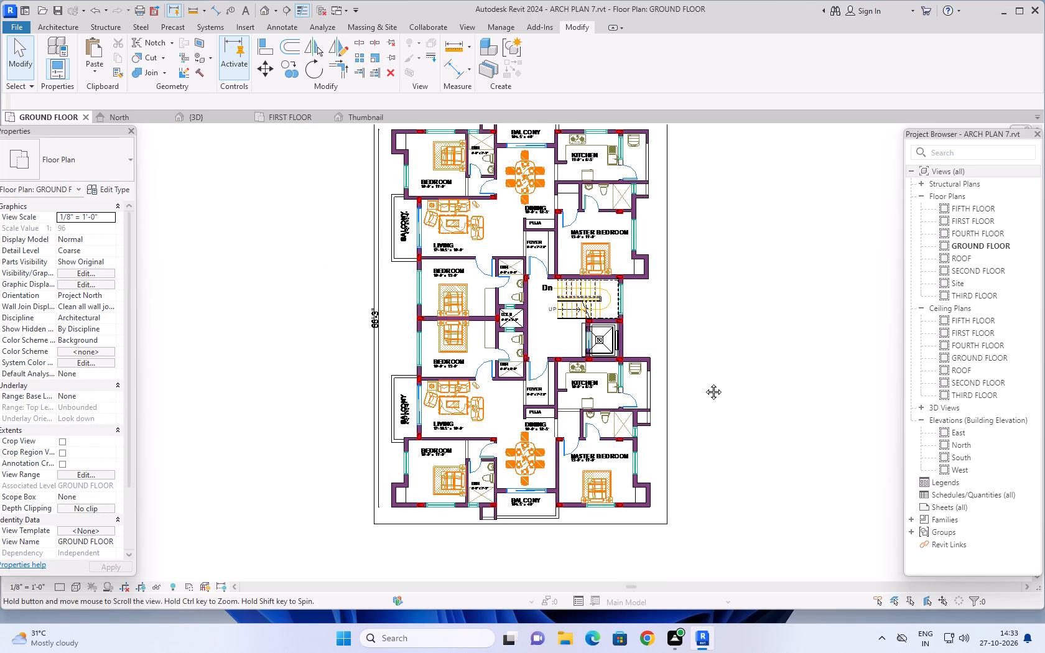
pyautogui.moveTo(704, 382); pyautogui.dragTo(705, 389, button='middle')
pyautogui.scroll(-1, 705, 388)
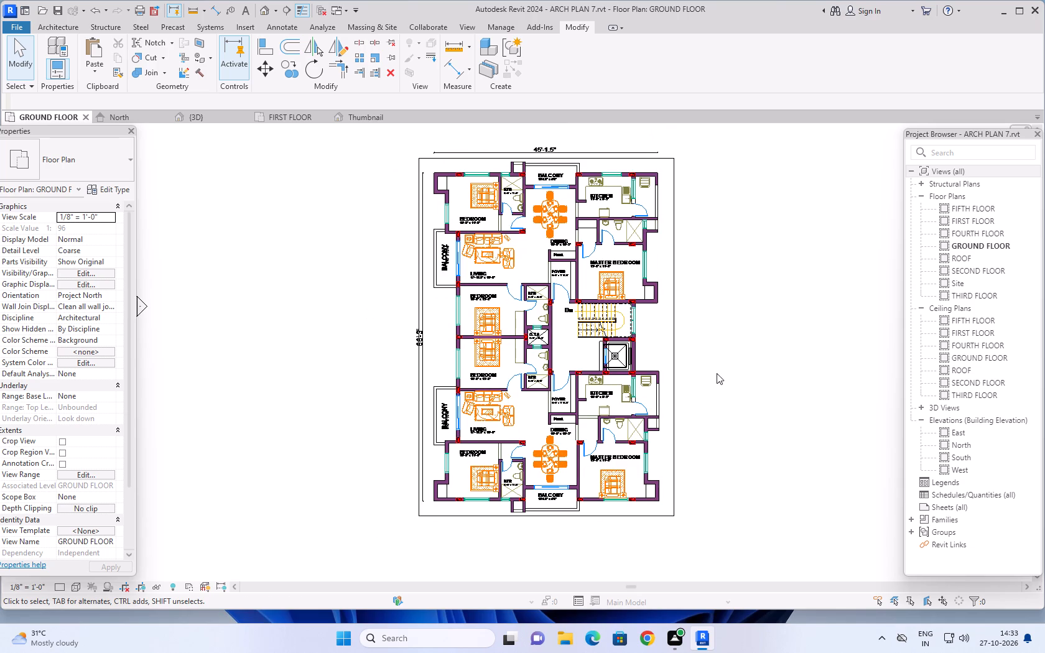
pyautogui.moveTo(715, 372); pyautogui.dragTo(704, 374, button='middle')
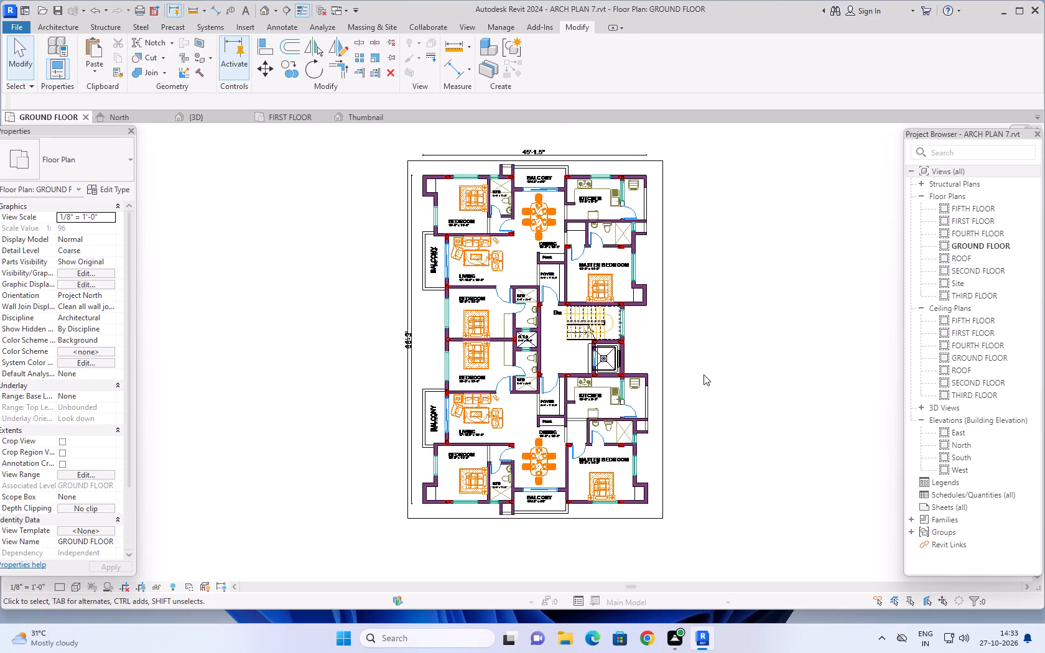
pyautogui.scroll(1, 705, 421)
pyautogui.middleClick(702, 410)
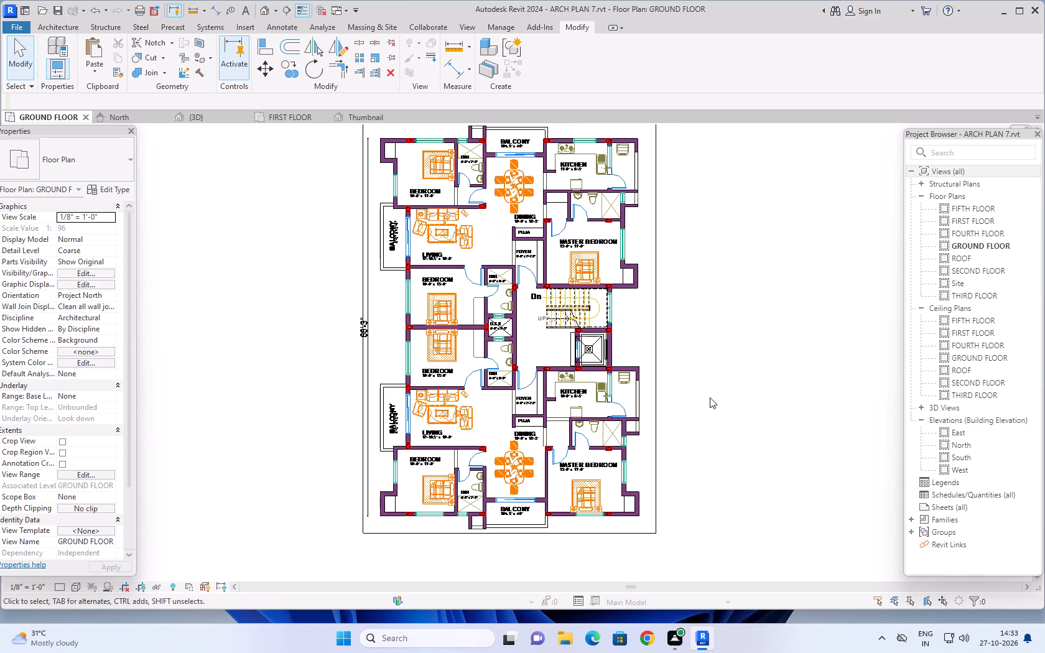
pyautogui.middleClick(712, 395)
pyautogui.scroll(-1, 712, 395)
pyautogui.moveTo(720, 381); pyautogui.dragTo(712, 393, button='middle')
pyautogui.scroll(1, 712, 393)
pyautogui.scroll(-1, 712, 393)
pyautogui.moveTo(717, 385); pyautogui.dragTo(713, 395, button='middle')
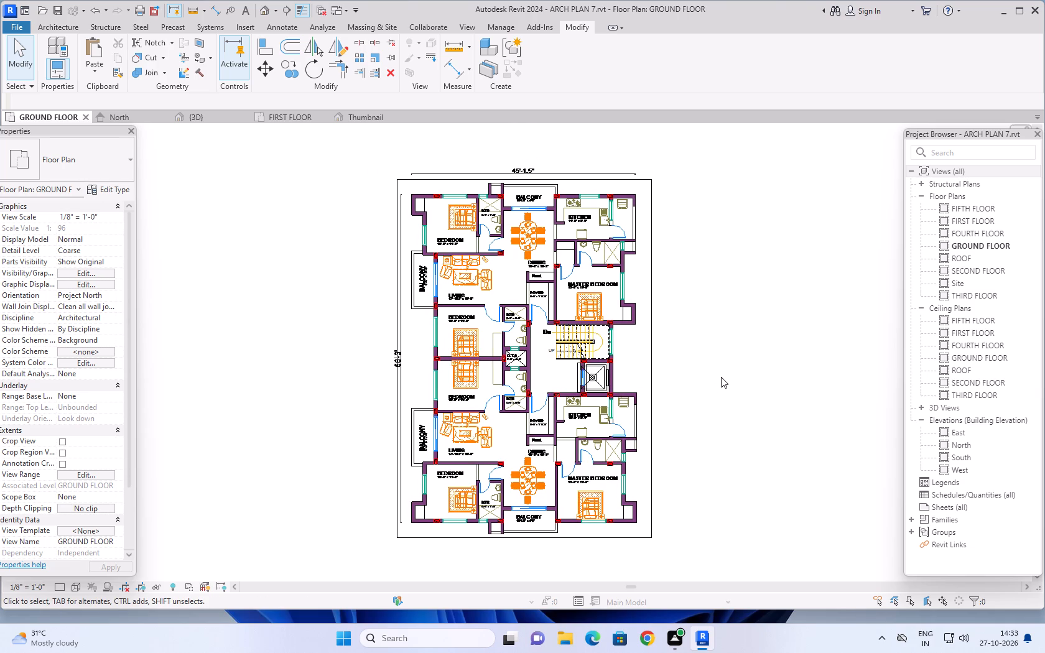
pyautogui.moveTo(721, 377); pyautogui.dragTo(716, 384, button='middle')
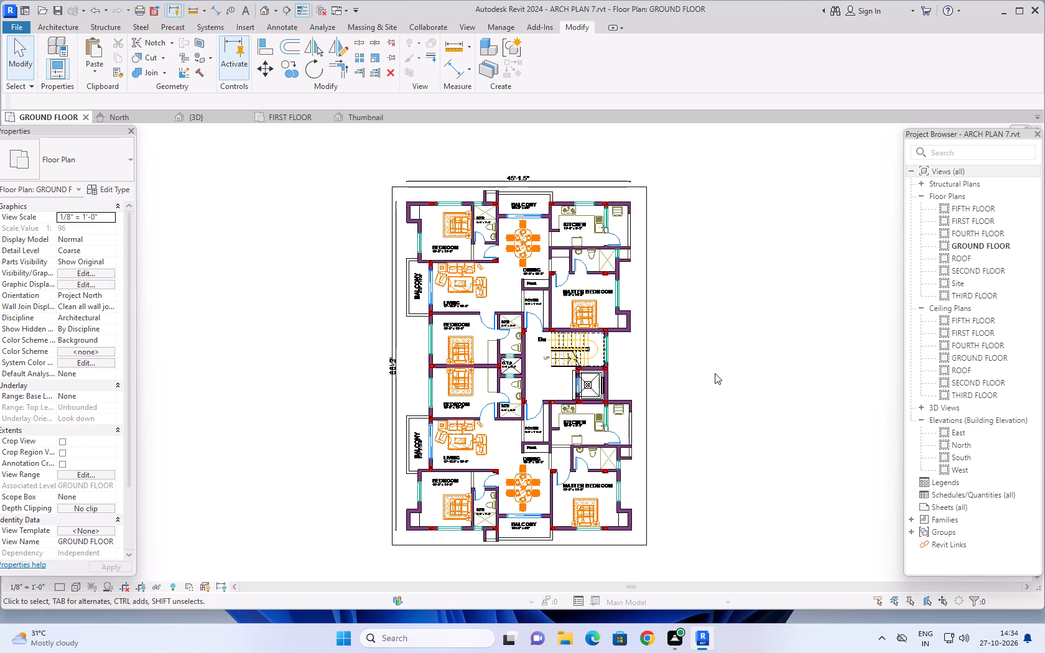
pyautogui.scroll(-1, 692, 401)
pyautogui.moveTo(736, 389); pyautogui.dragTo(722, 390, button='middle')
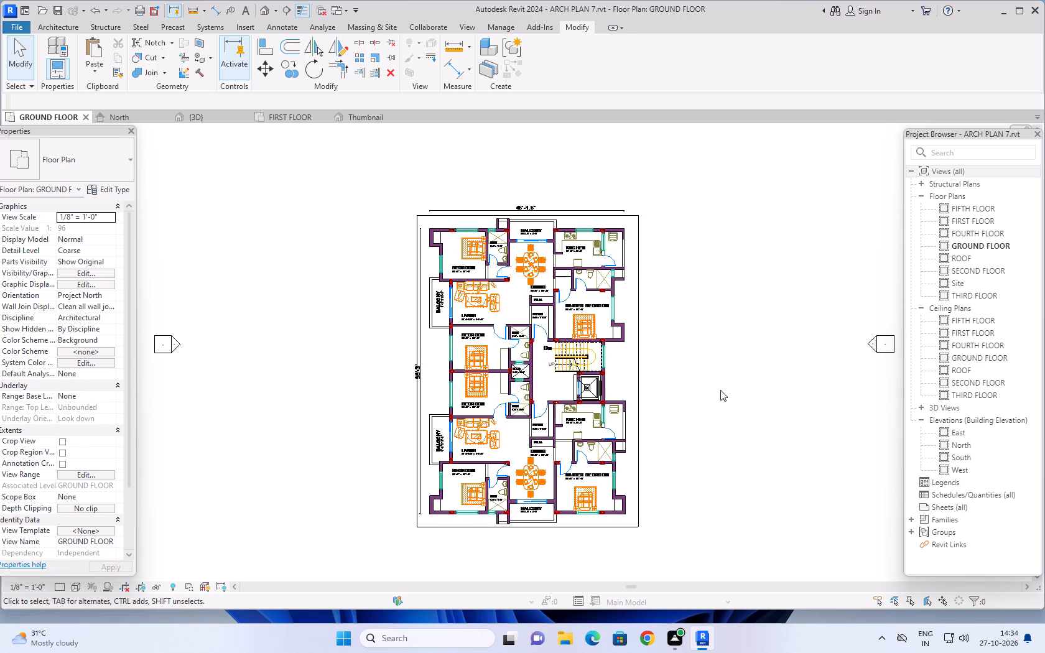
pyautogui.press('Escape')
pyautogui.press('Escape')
# Check the glass lift between its walls in the ground floor plan and in its own family 3D view.
pyautogui.scroll(2, 720, 413)
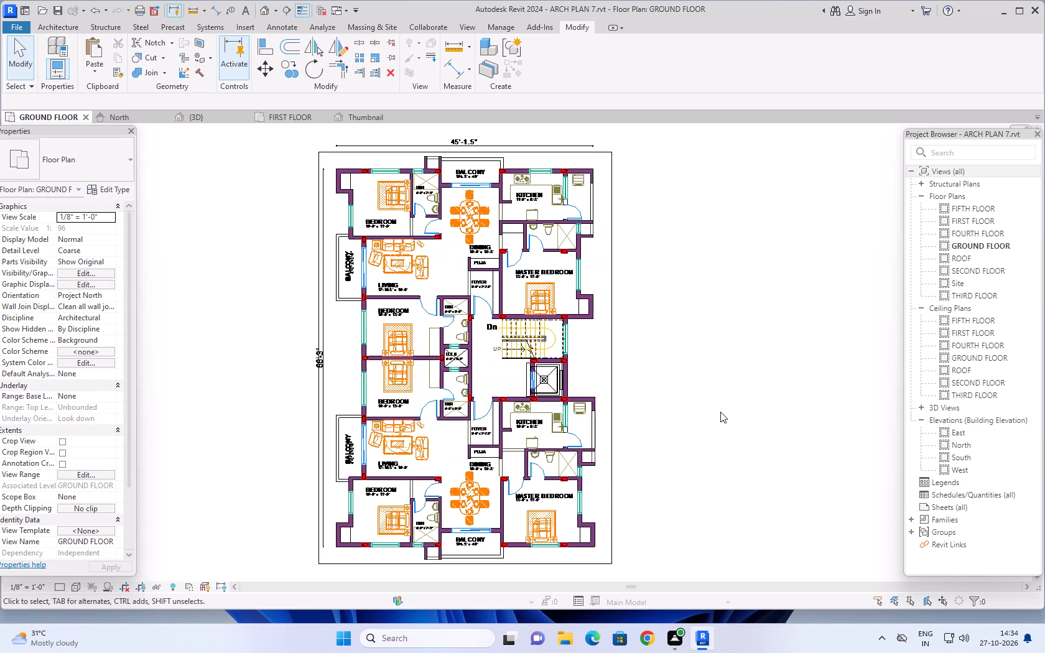
pyautogui.scroll(1, 683, 405)
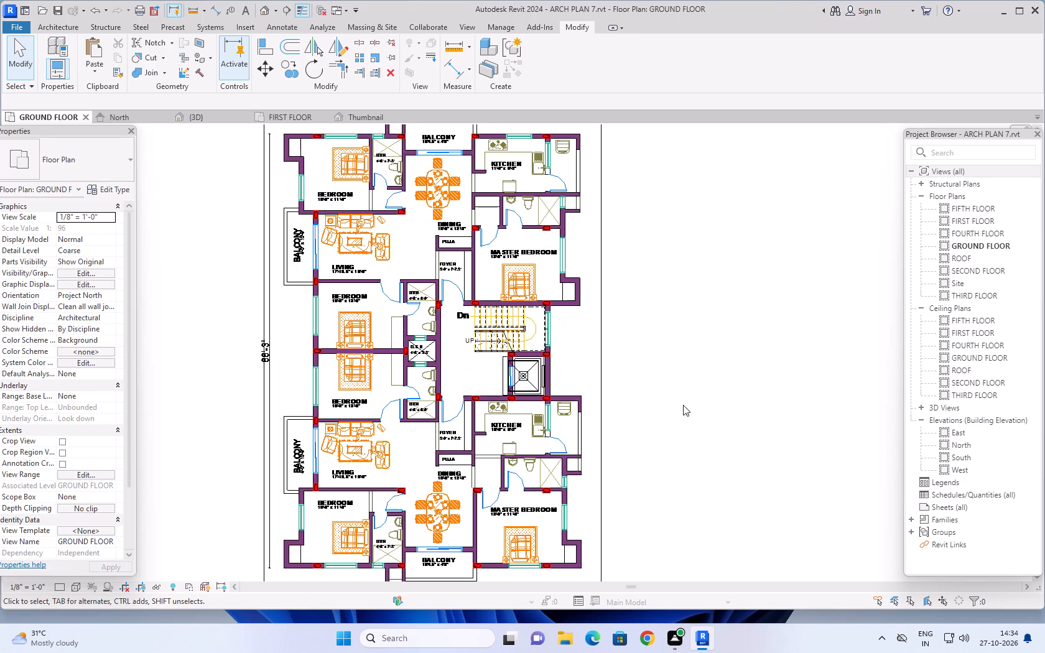
pyautogui.moveTo(706, 454); pyautogui.dragTo(748, 419, button='middle')
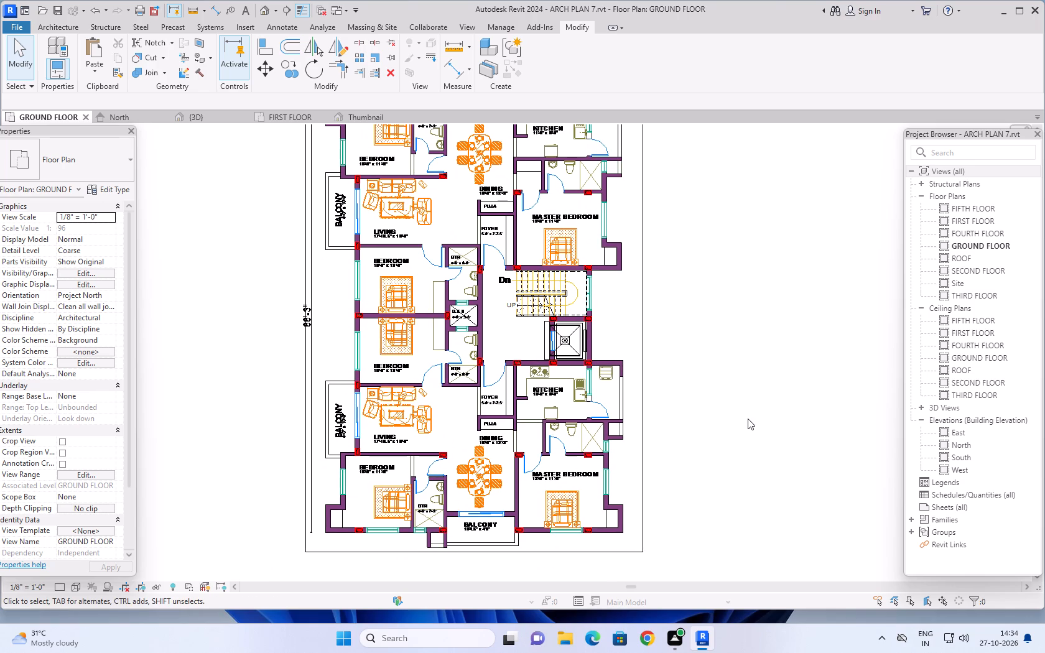
pyautogui.click(562, 344)
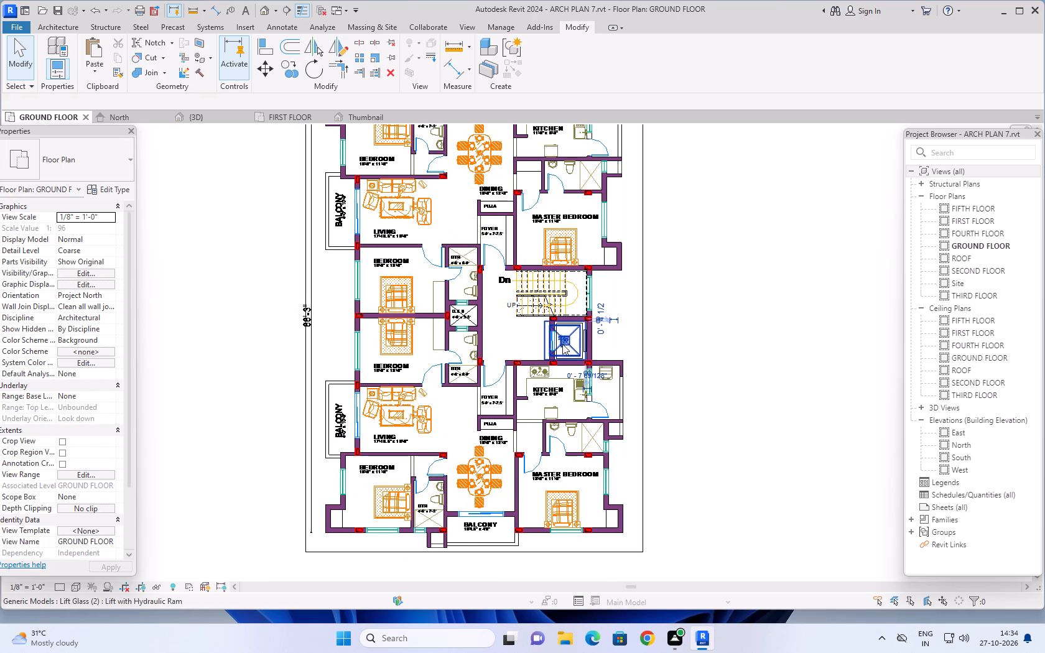
pyautogui.click(371, 113)
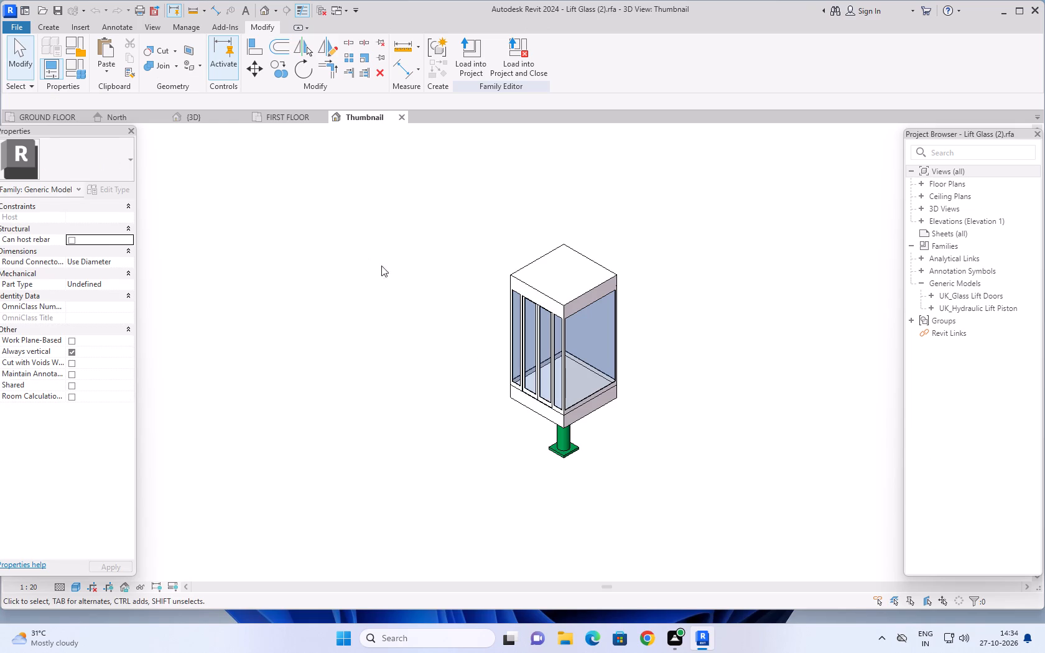
# Return to the building's 3D view and nudge the glass lift upward to about 0' 10" above the ground floor level.
pyautogui.click(207, 119)
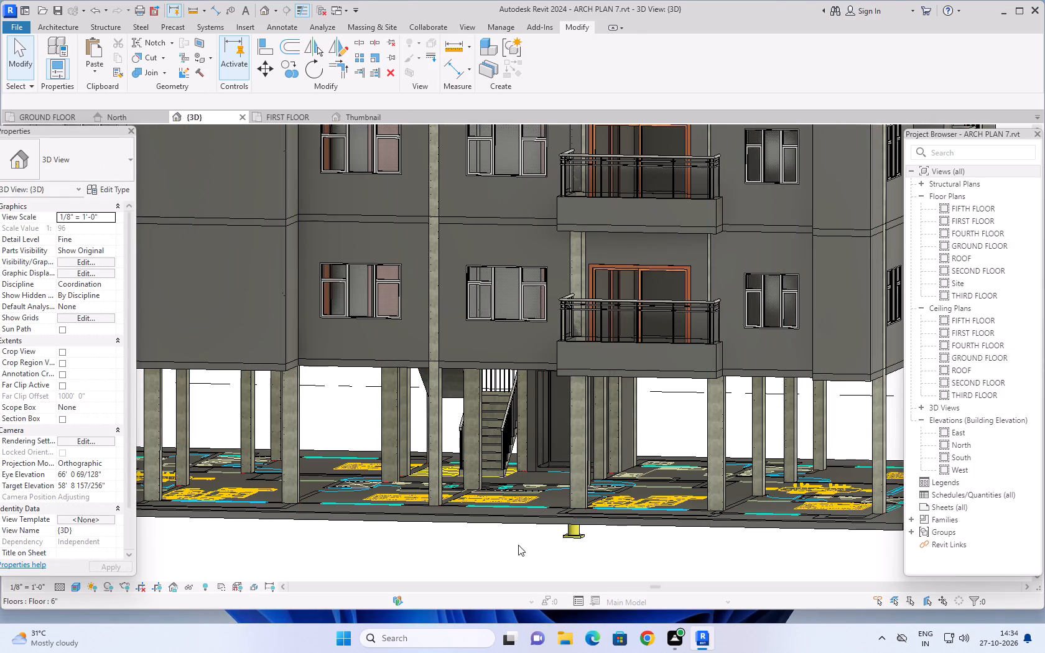
pyautogui.moveTo(515, 542); pyautogui.dragTo(640, 540, button='middle')
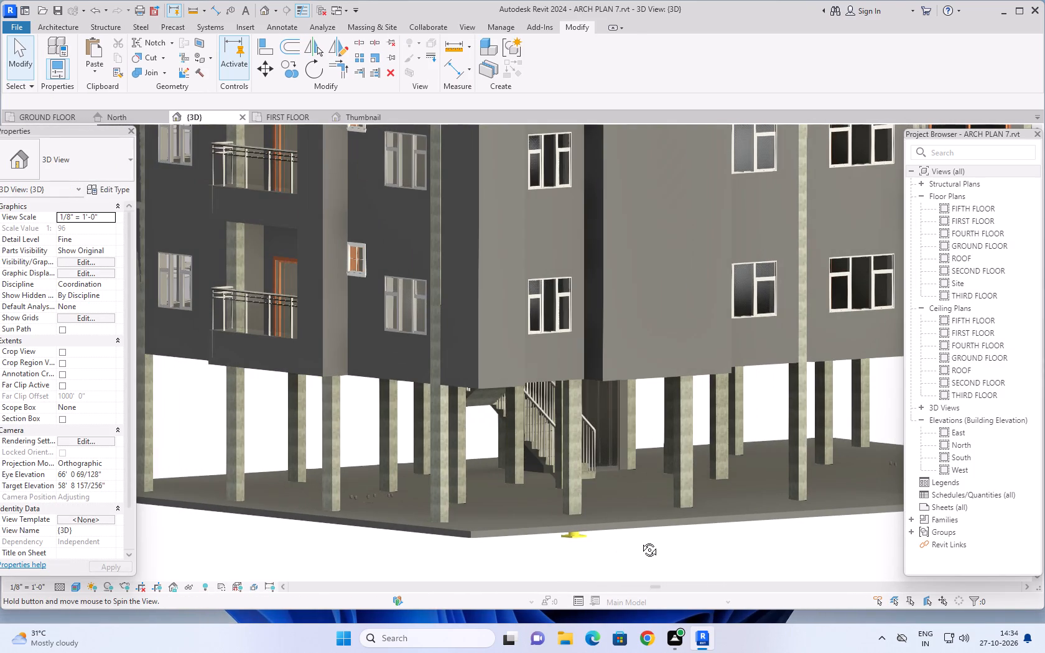
pyautogui.moveTo(640, 540); pyautogui.dragTo(607, 514, button='middle')
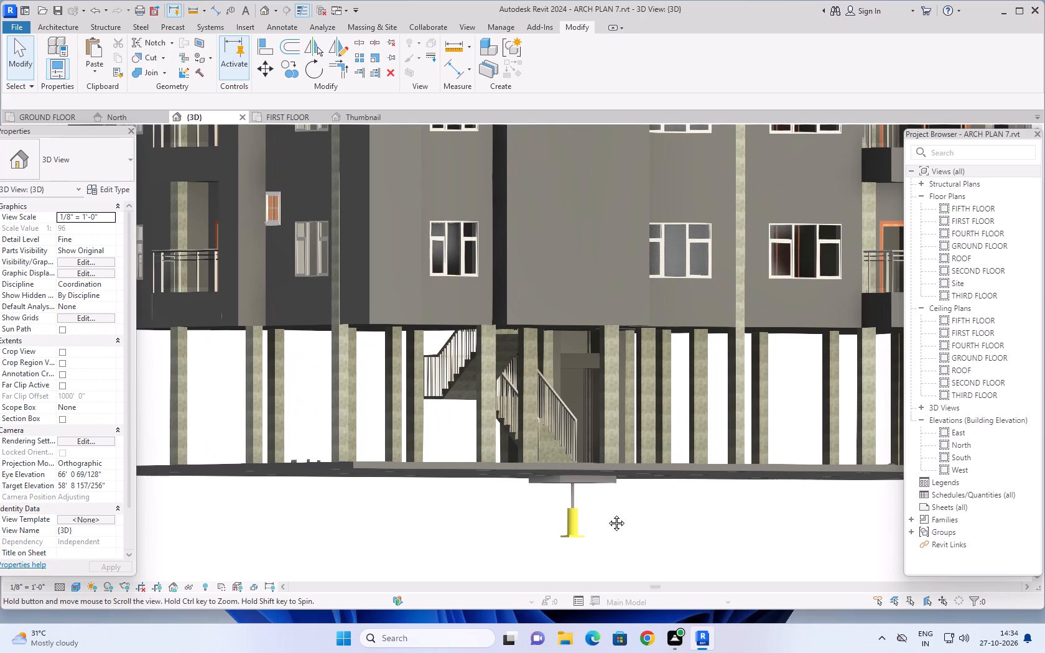
pyautogui.moveTo(607, 514); pyautogui.dragTo(595, 517, button='middle')
pyautogui.keyDown('shift'); pyautogui.moveTo(611, 528); pyautogui.dragTo(578, 537, button='middle'); pyautogui.keyUp('shift')
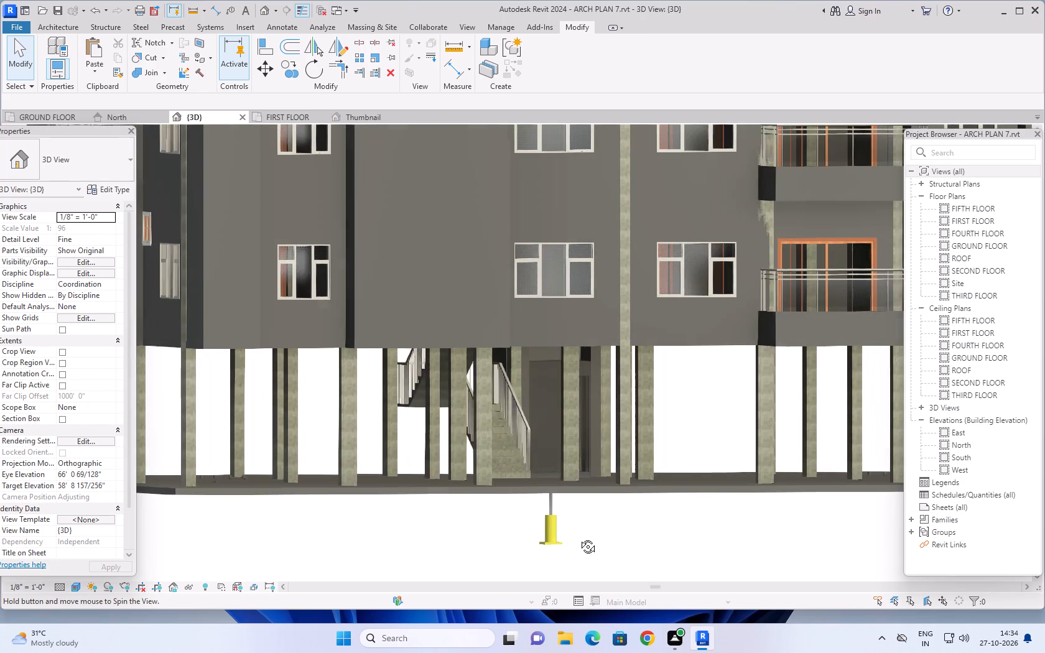
pyautogui.keyDown('shift'); pyautogui.moveTo(578, 537); pyautogui.dragTo(581, 541, button='middle'); pyautogui.keyUp('shift')
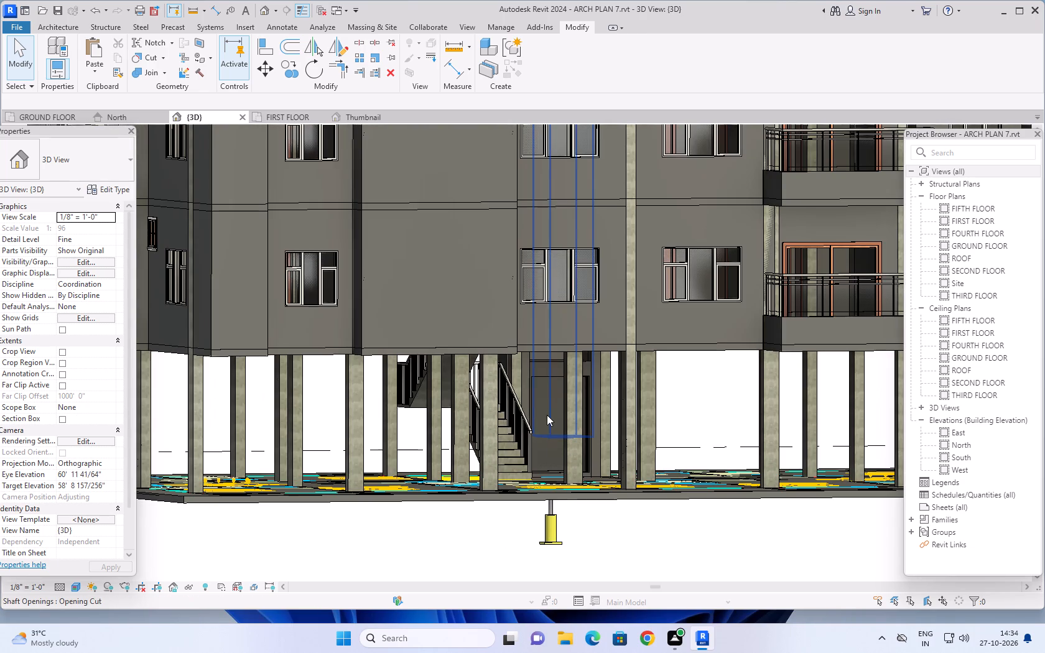
pyautogui.click(543, 476)
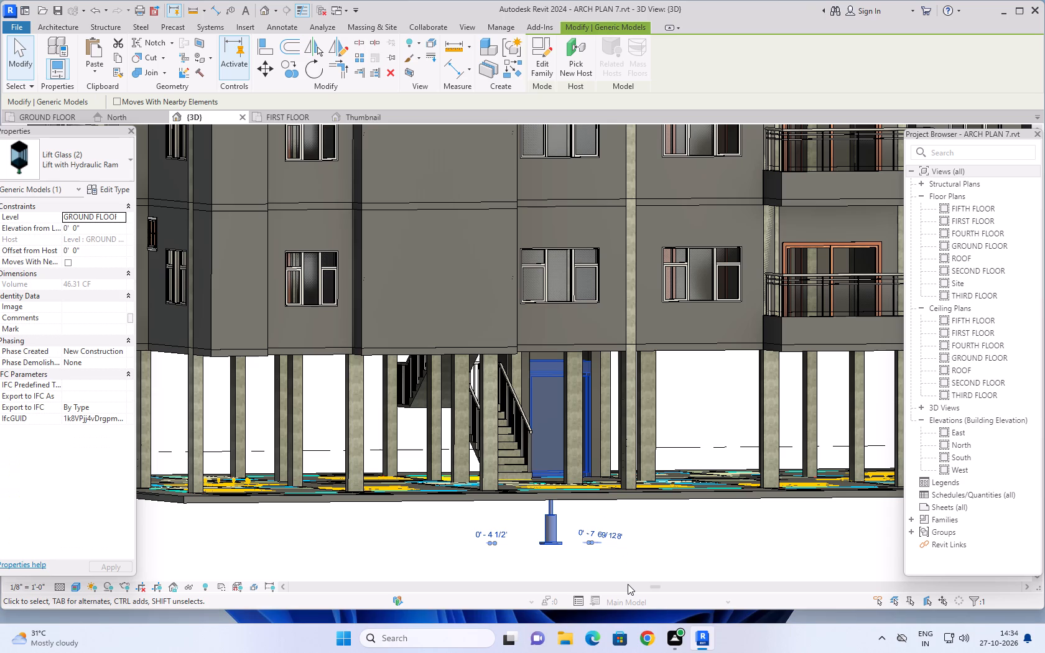
pyautogui.press('Up')
pyautogui.press('Up')
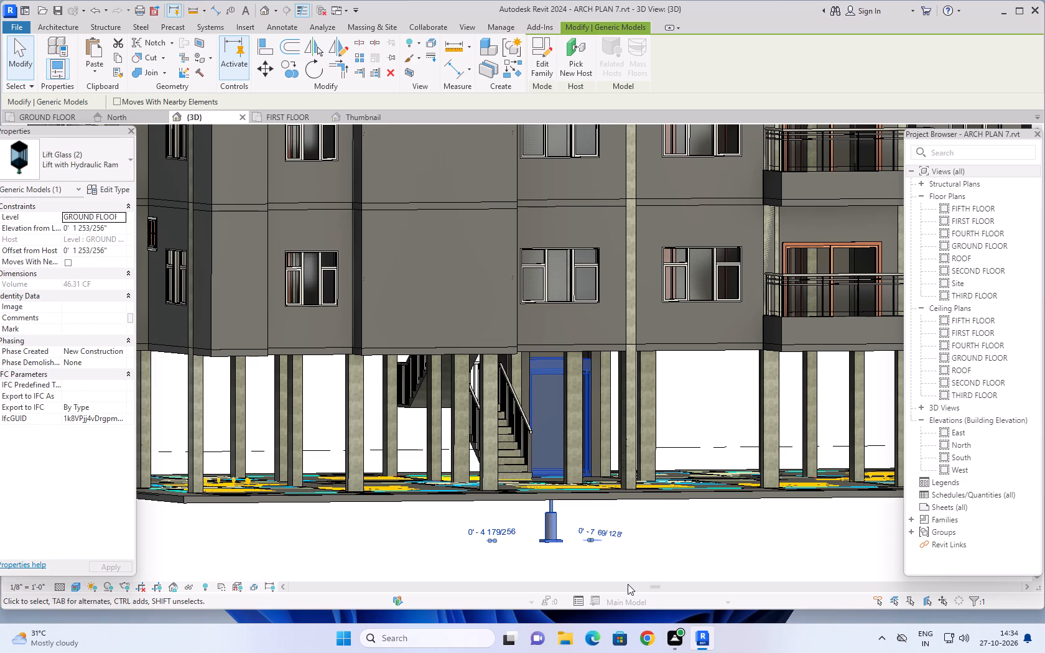
pyautogui.press('Up')
pyautogui.press('Up')
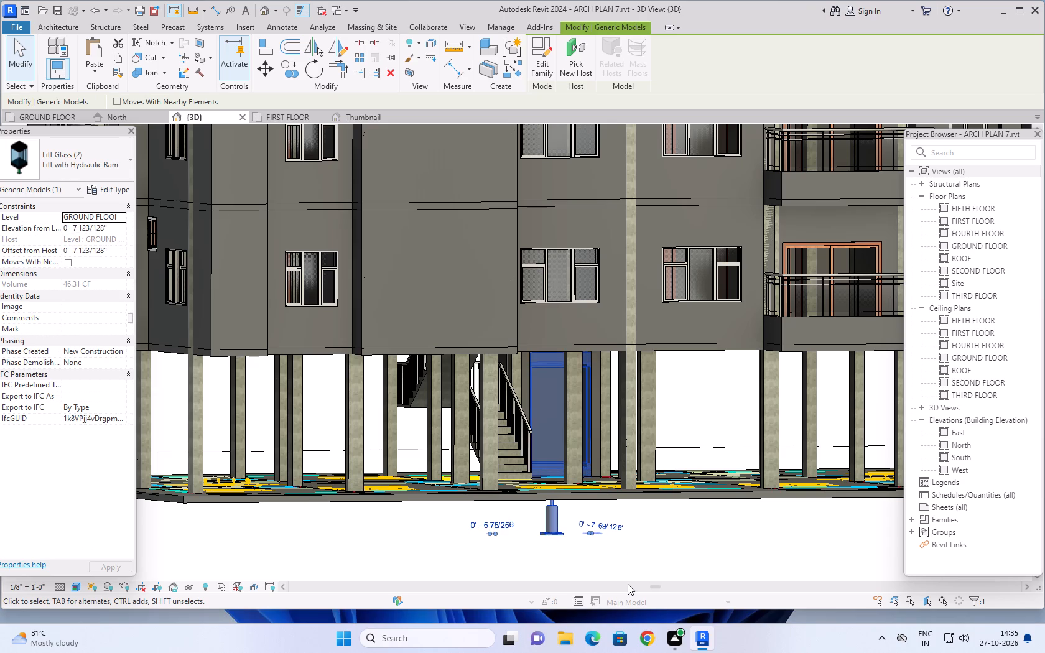
pyautogui.press('Up')
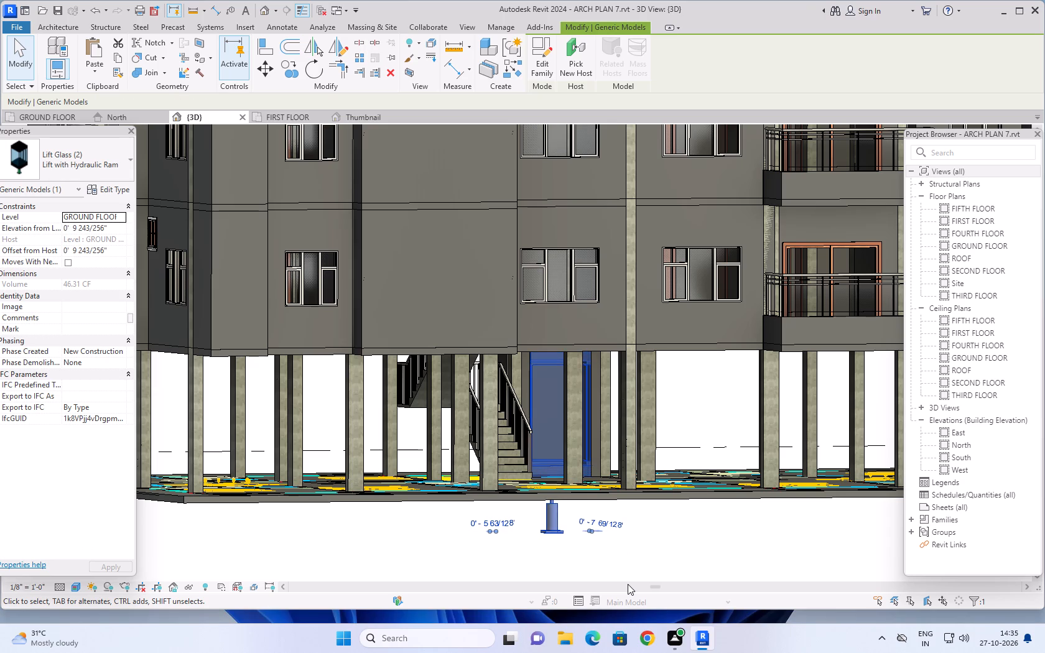
# Examine the raised glass lift and its hydraulic ram beneath the ground slab from several sides in 3D.
pyautogui.keyDown('shift'); pyautogui.moveTo(625, 588); pyautogui.dragTo(486, 583, button='middle'); pyautogui.keyUp('shift')
pyautogui.keyDown('shift'); pyautogui.moveTo(676, 548); pyautogui.dragTo(643, 517, button='middle'); pyautogui.keyUp('shift')
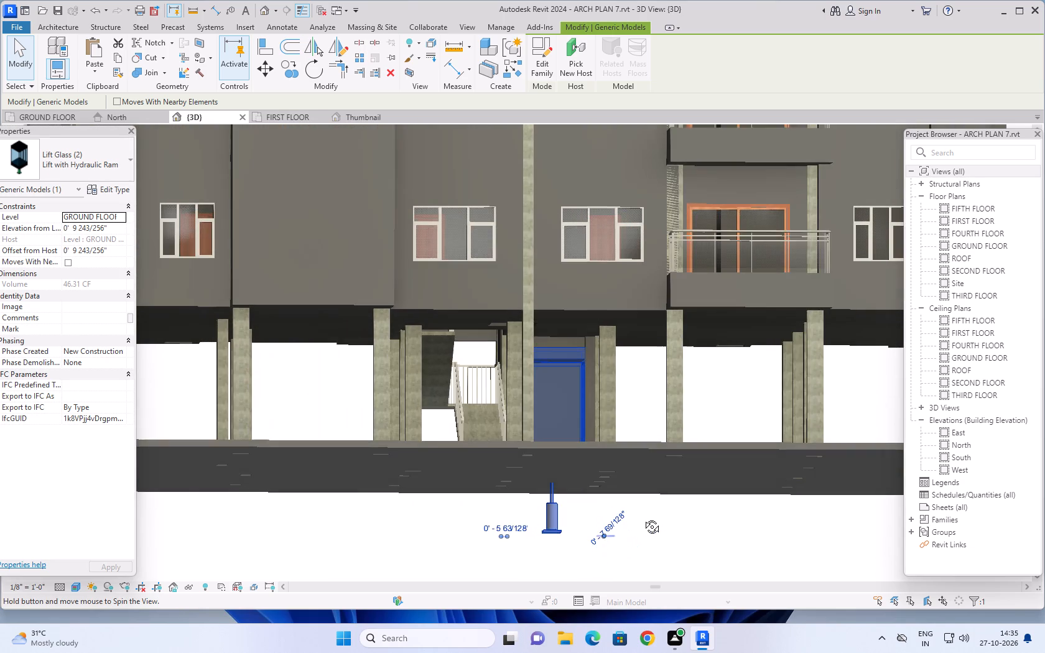
pyautogui.keyDown('shift'); pyautogui.moveTo(643, 517); pyautogui.dragTo(638, 535, button='middle'); pyautogui.keyUp('shift')
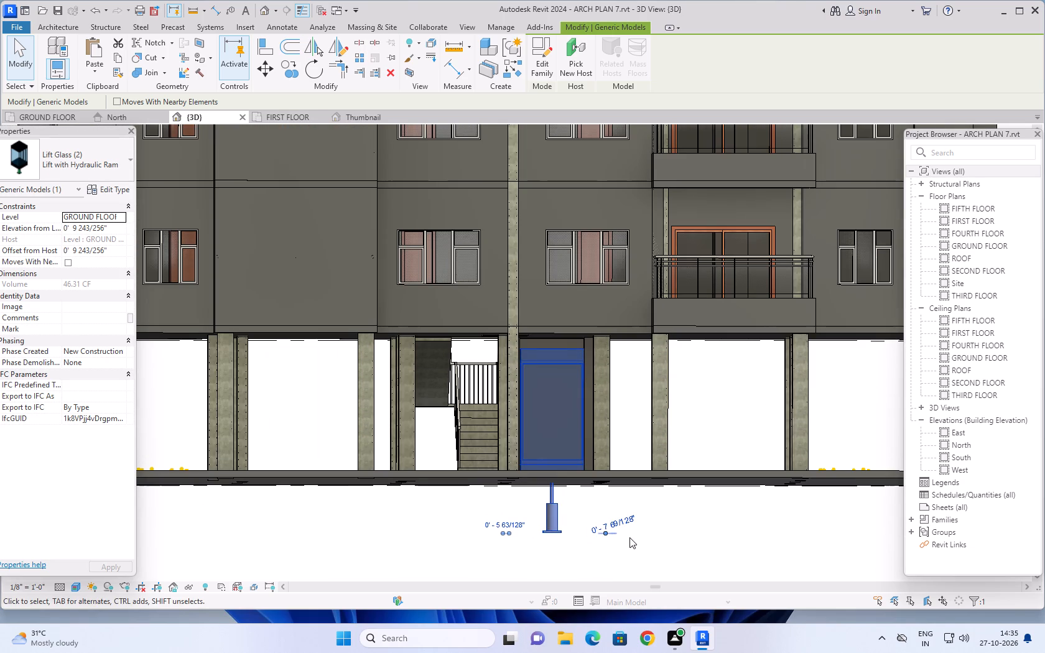
pyautogui.keyDown('shift'); pyautogui.moveTo(650, 534); pyautogui.dragTo(646, 542, button='middle'); pyautogui.keyUp('shift')
pyautogui.scroll(1, 648, 542)
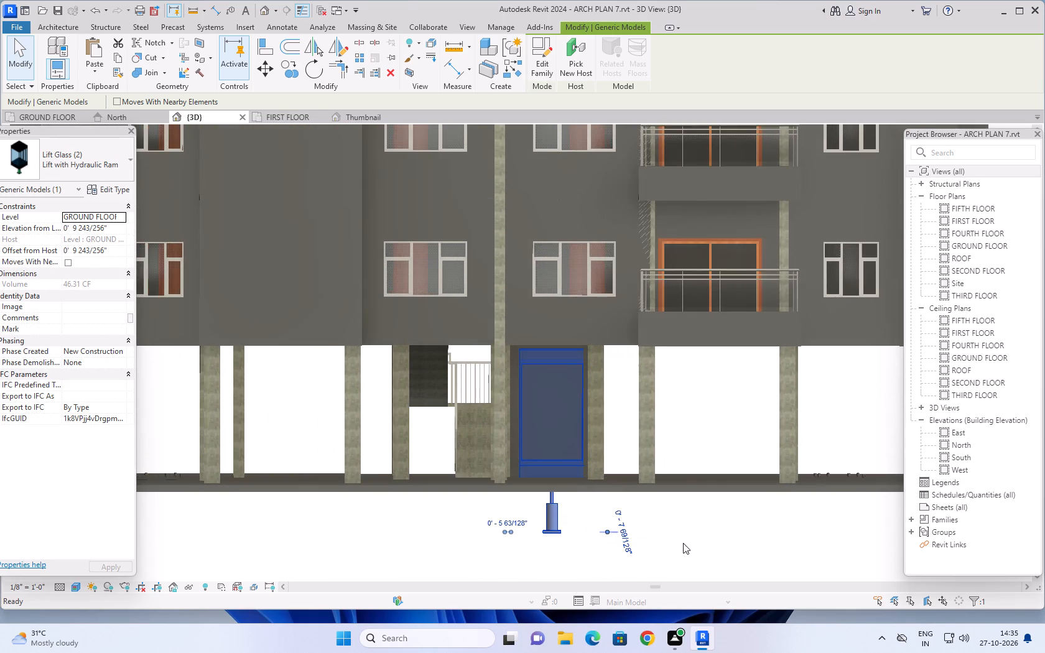
pyautogui.click(688, 541)
pyautogui.keyDown('shift'); pyautogui.middleClick(676, 539); pyautogui.keyUp('shift')
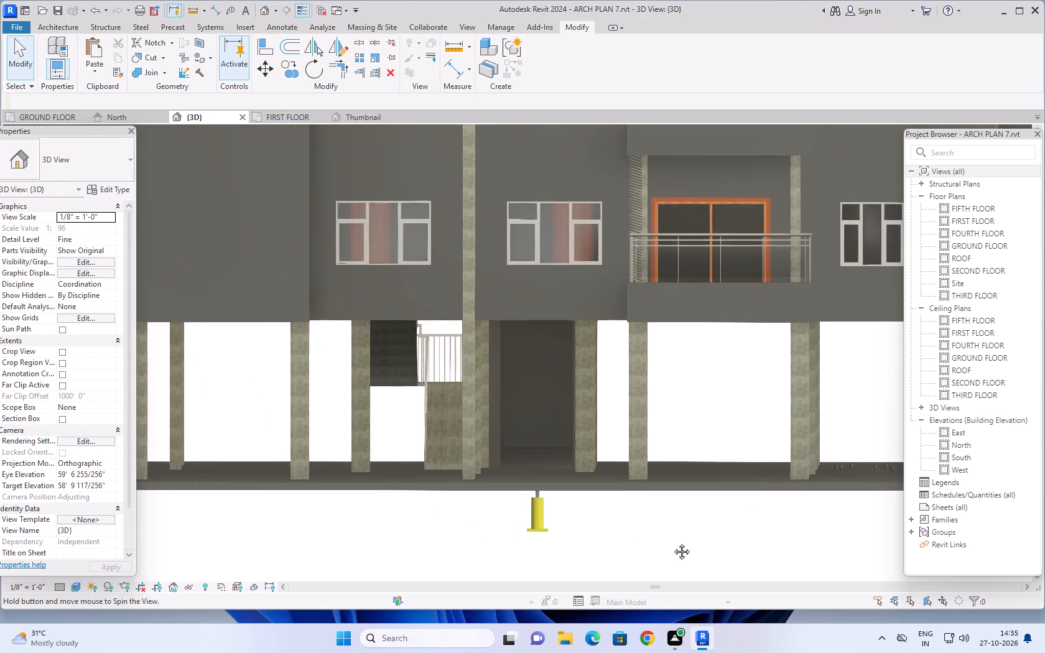
pyautogui.keyDown('shift'); pyautogui.moveTo(697, 544); pyautogui.dragTo(727, 549, button='middle'); pyautogui.keyUp('shift')
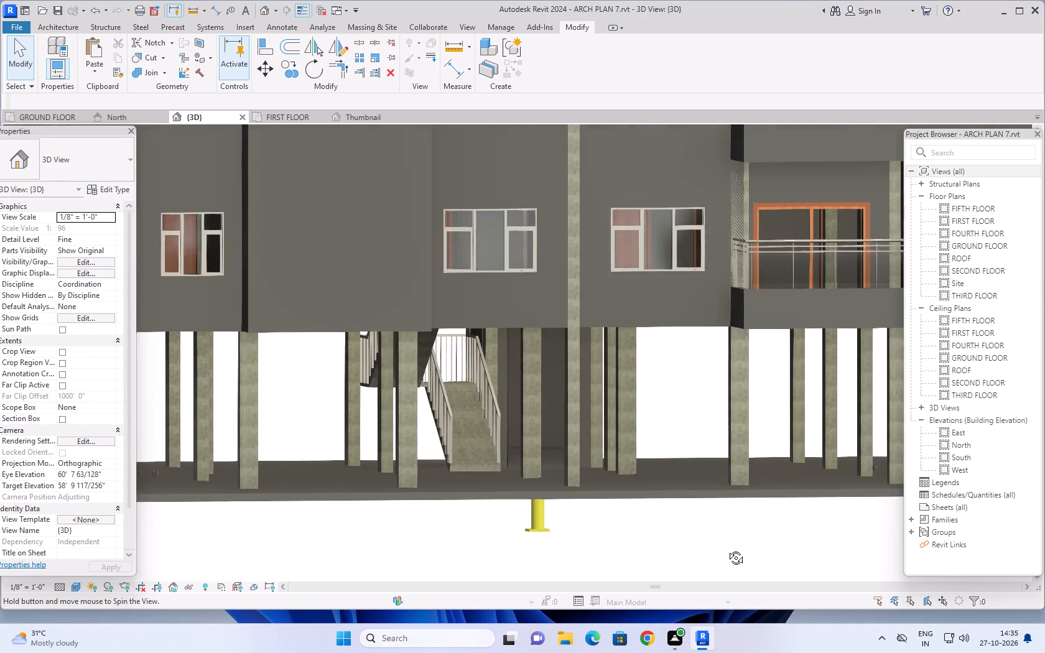
pyautogui.keyDown('shift'); pyautogui.moveTo(727, 549); pyautogui.dragTo(793, 546, button='middle'); pyautogui.keyUp('shift')
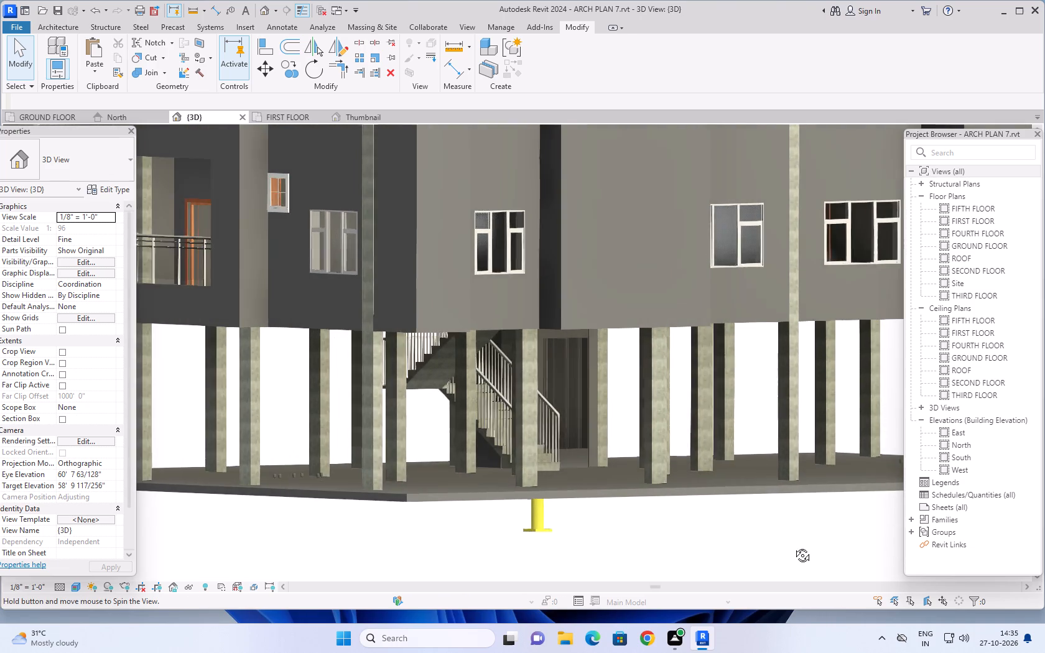
pyautogui.keyDown('shift'); pyautogui.moveTo(793, 546); pyautogui.dragTo(522, 564, button='middle'); pyautogui.keyUp('shift')
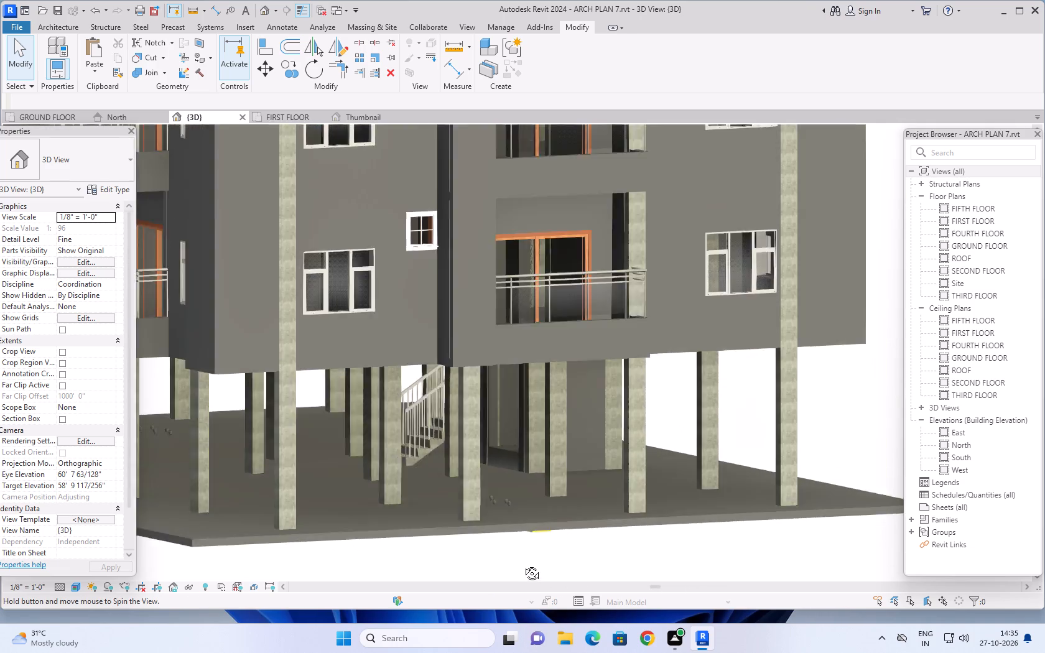
pyautogui.keyDown('shift'); pyautogui.moveTo(522, 564); pyautogui.dragTo(511, 559, button='middle'); pyautogui.keyUp('shift')
# Examine the whole building with its levels in 3D and in the North elevation, up to the fifth floor and roof.
pyautogui.scroll(-9, 549, 554)
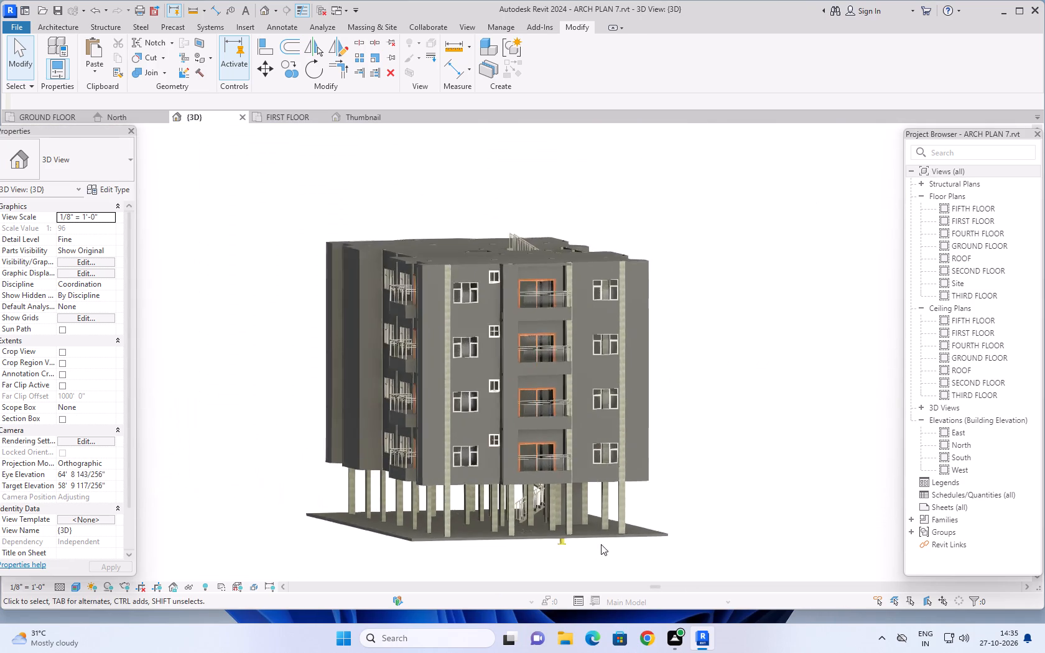
pyautogui.scroll(-2, 601, 544)
pyautogui.keyDown('shift'); pyautogui.moveTo(640, 328); pyautogui.dragTo(686, 453, button='middle'); pyautogui.keyUp('shift')
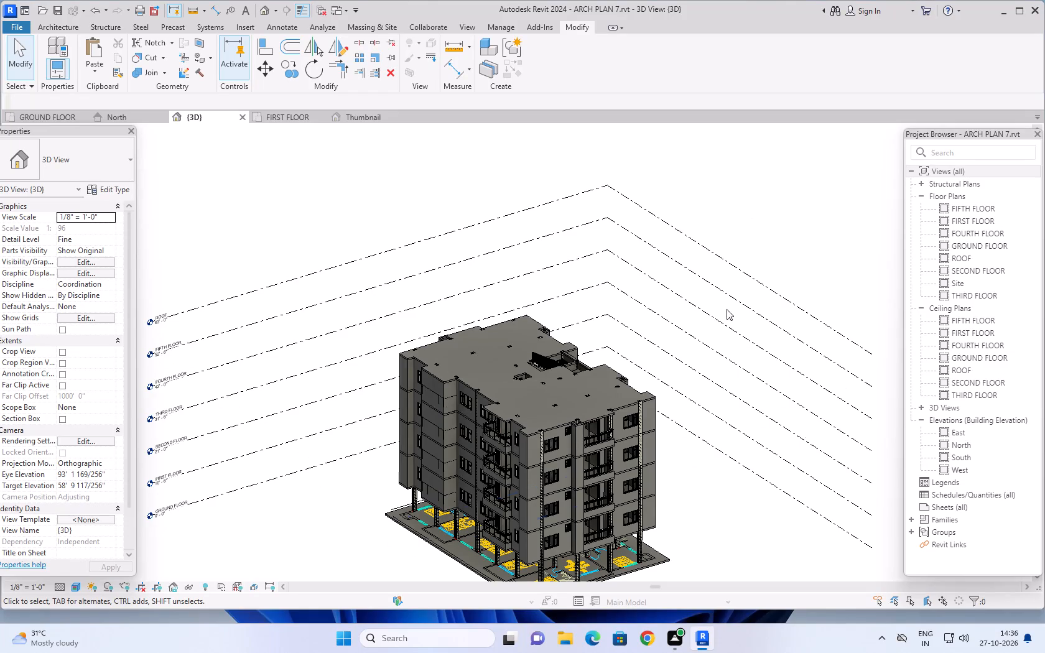
pyautogui.moveTo(704, 506); pyautogui.dragTo(679, 473, button='middle')
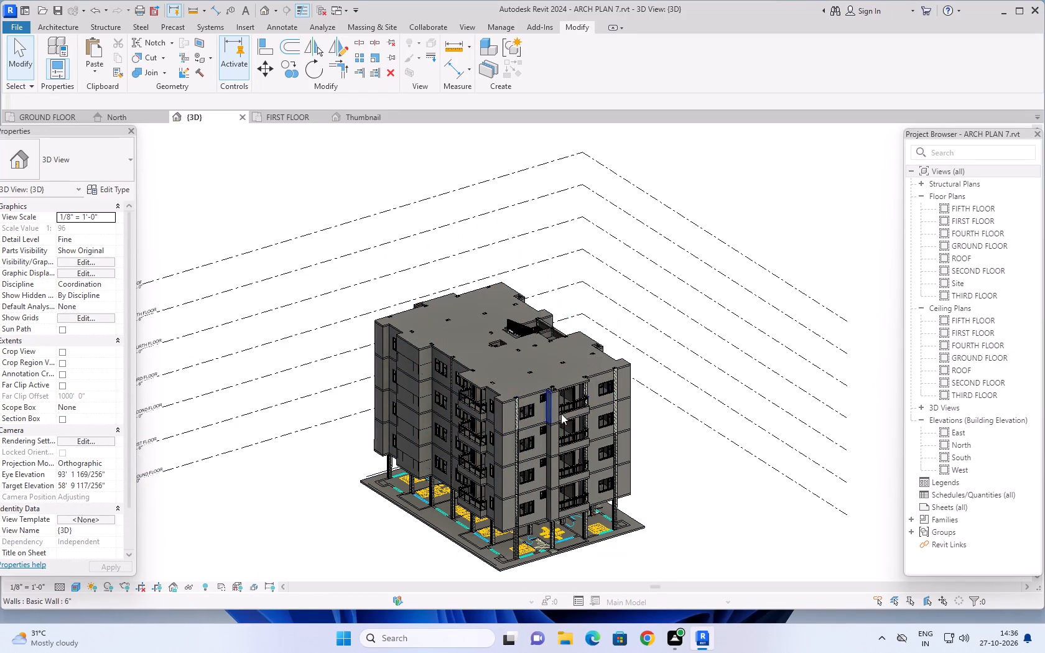
pyautogui.scroll(-2, 678, 435)
pyautogui.moveTo(690, 473); pyautogui.dragTo(643, 447, button='middle')
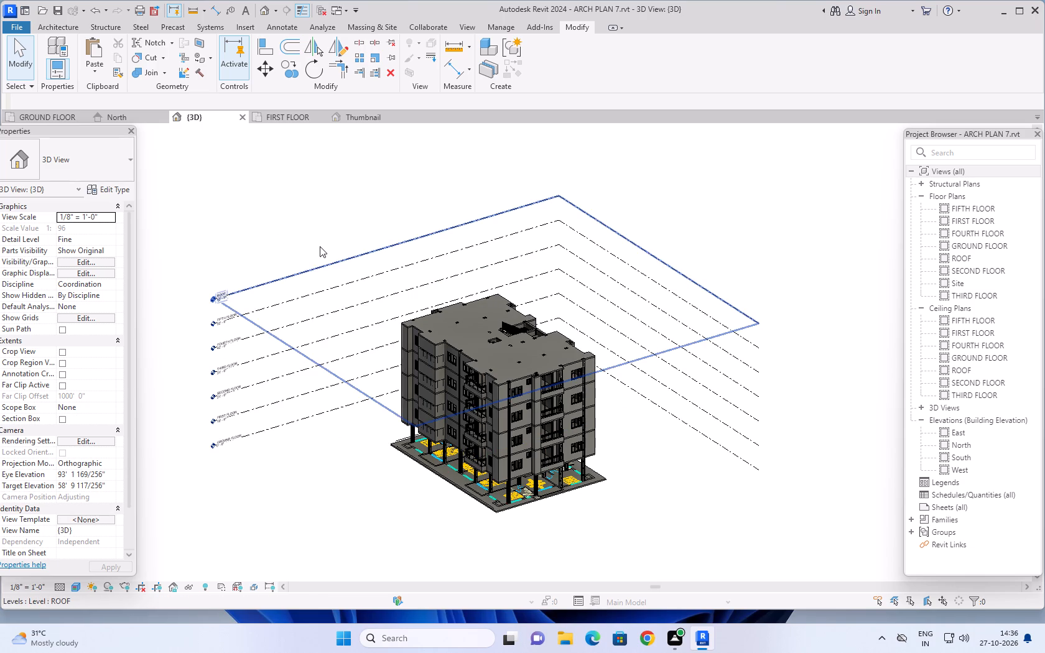
pyautogui.click(135, 117)
pyautogui.scroll(-6, 783, 473)
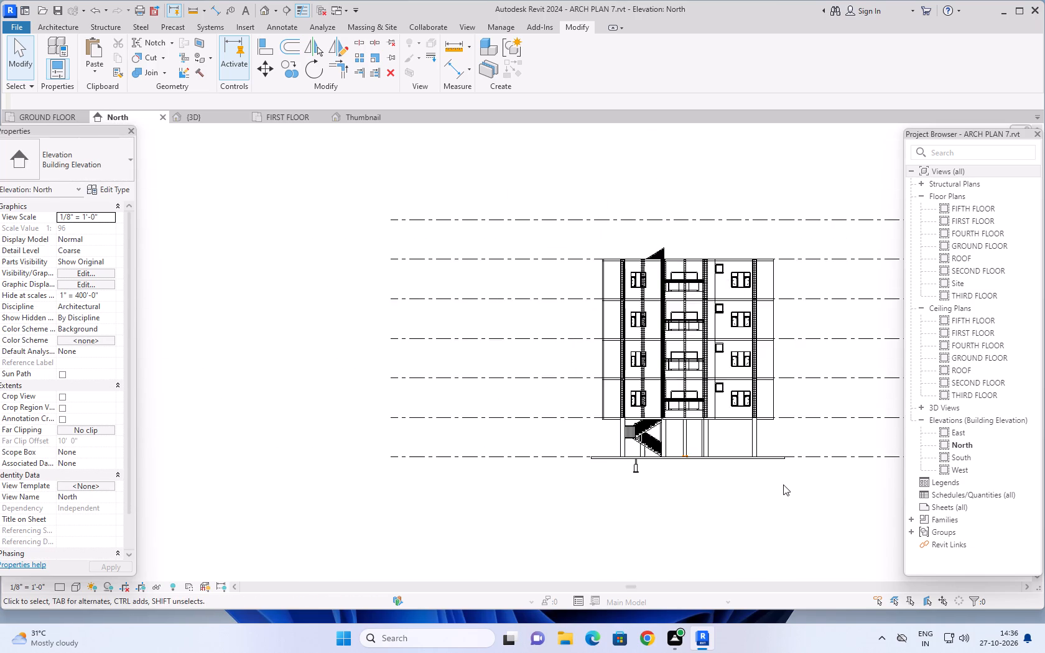
pyautogui.moveTo(772, 488); pyautogui.dragTo(486, 494, button='middle')
pyautogui.scroll(-1, 490, 496)
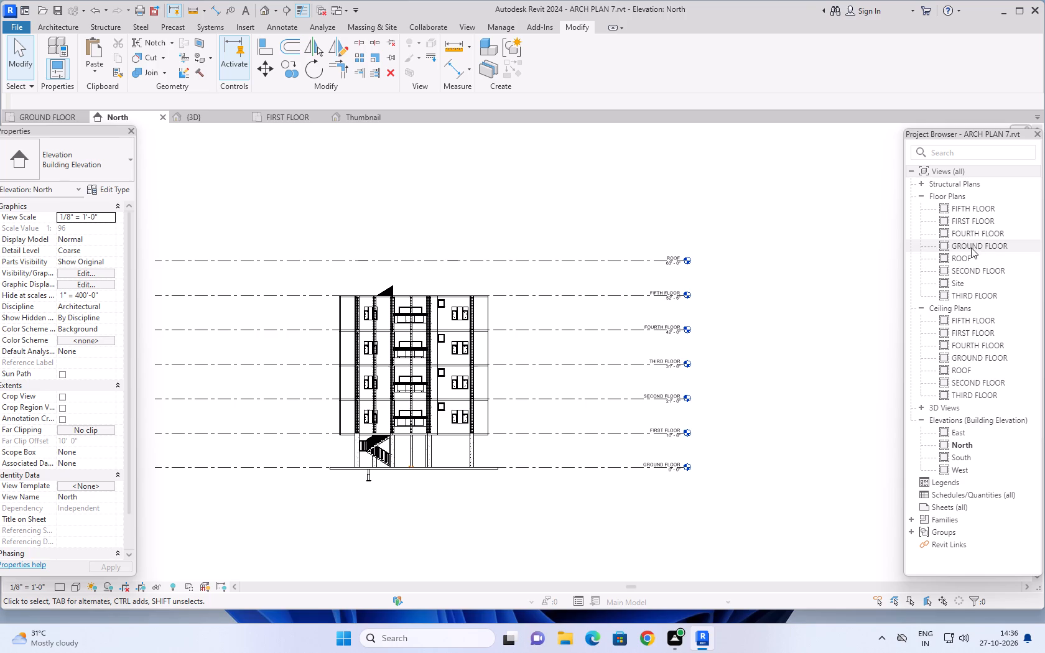
# Open the FIFTH FLOOR plan and save the project.
pyautogui.doubleClick(971, 211)
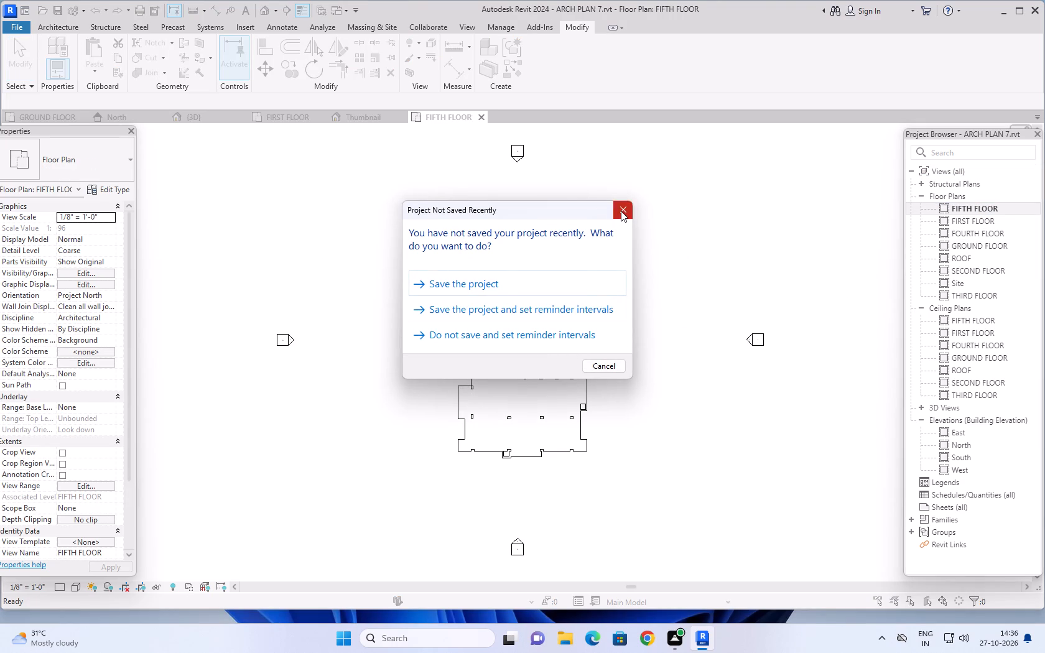
pyautogui.click(621, 211)
pyautogui.hotkey('ctrl', 's')
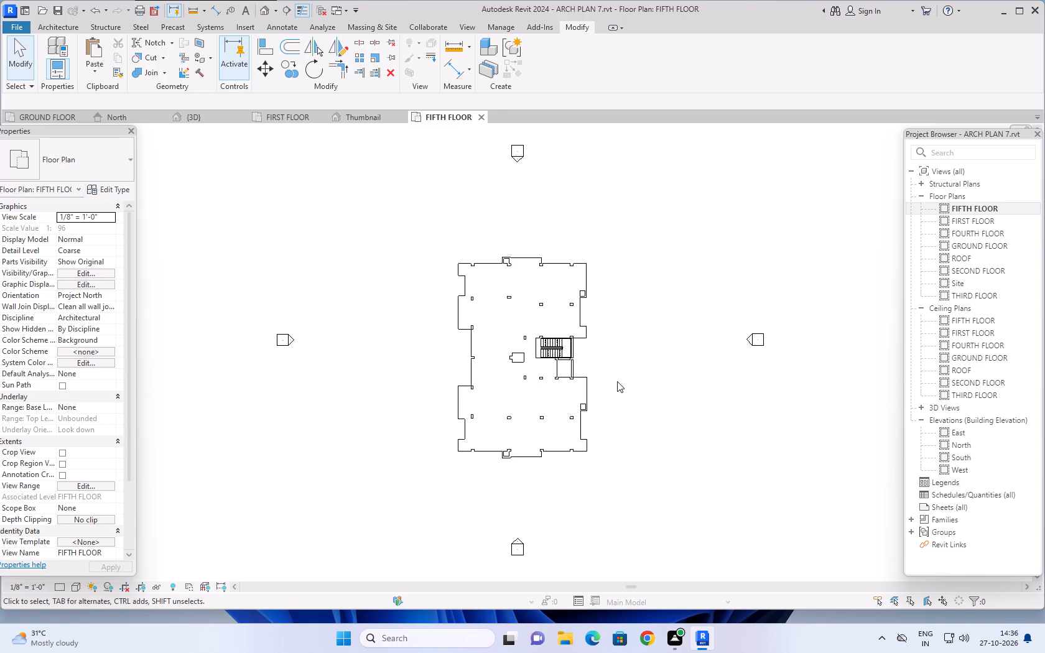
# Examine the fifth floor plan around the staircase, lift shaft, O.T.S and column openings.
pyautogui.scroll(8, 608, 350)
pyautogui.moveTo(582, 345); pyautogui.dragTo(658, 328, button='middle')
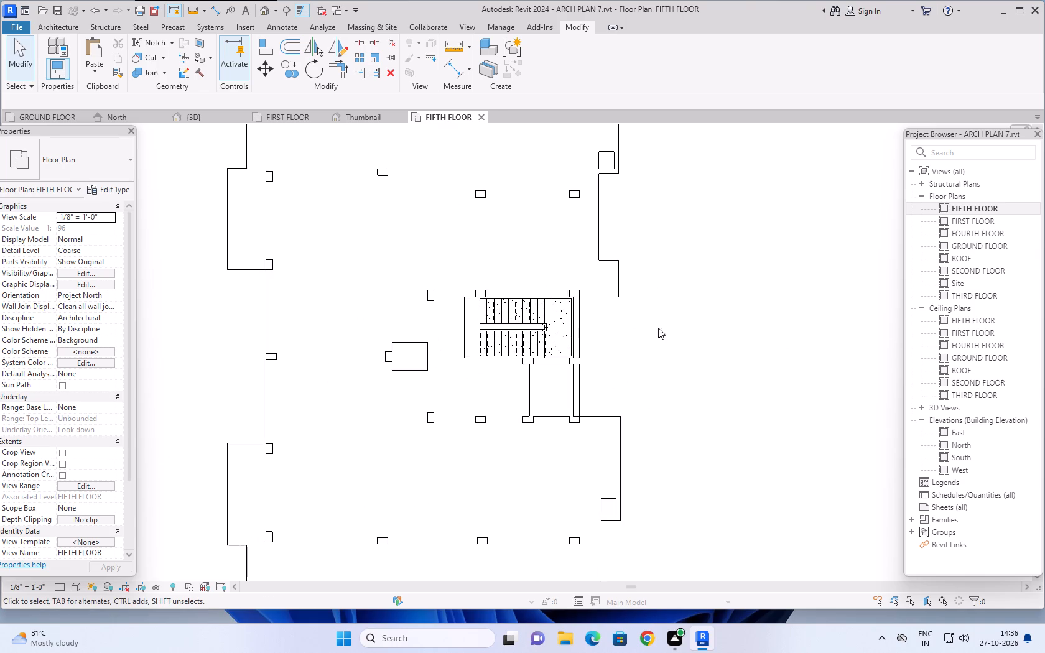
pyautogui.scroll(2, 648, 329)
pyautogui.moveTo(649, 329); pyautogui.dragTo(720, 336, button='middle')
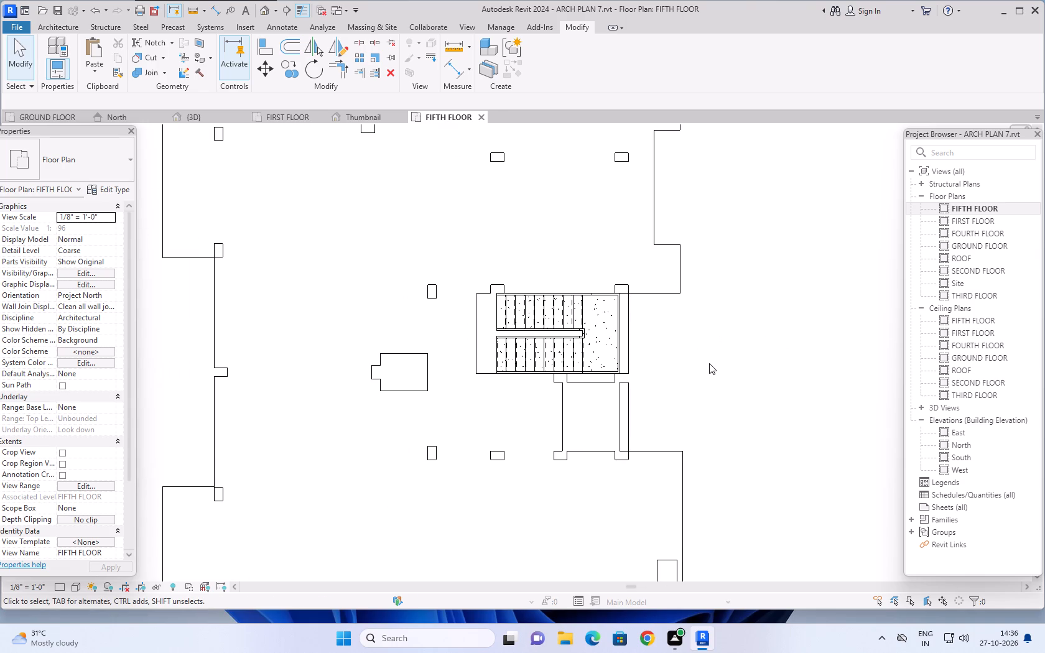
pyautogui.scroll(2, 708, 363)
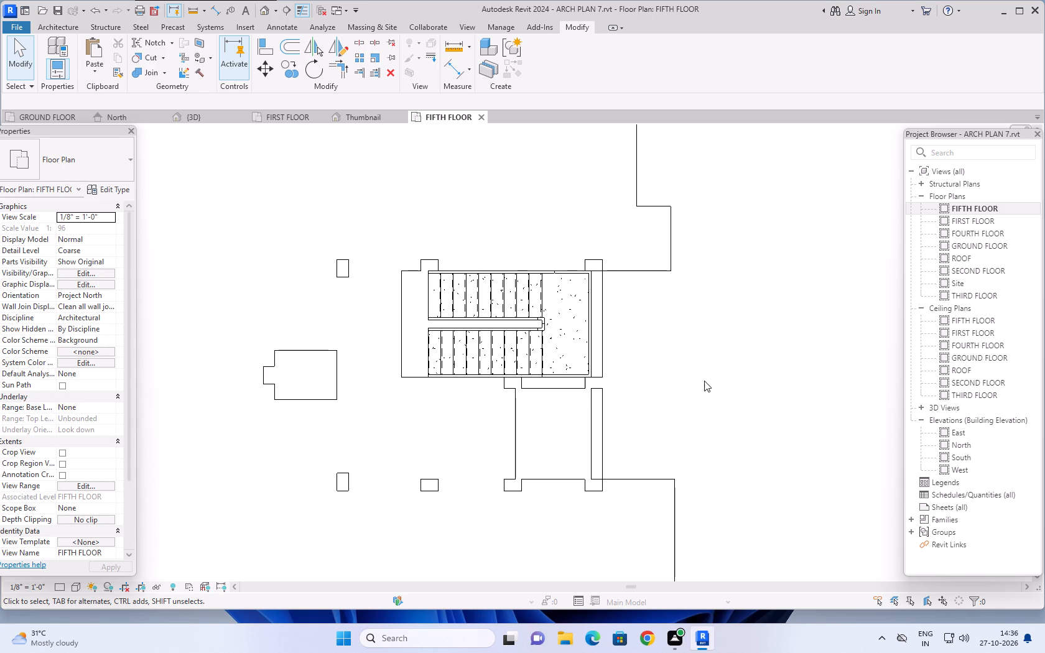
pyautogui.scroll(-1, 702, 408)
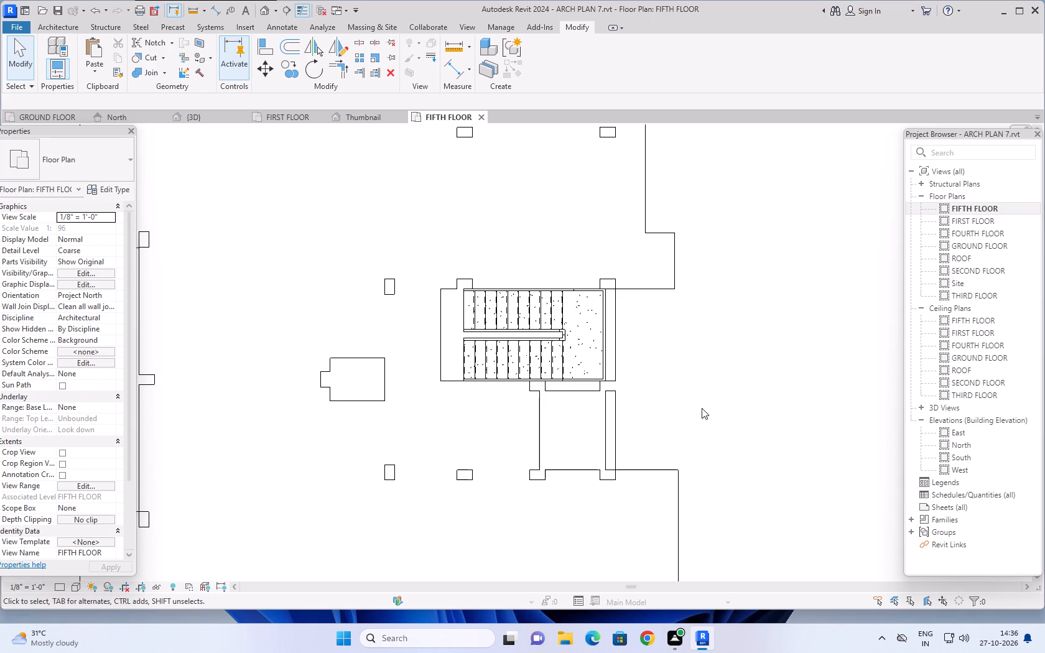
pyautogui.scroll(-3, 702, 408)
pyautogui.moveTo(700, 409); pyautogui.dragTo(694, 390, button='middle')
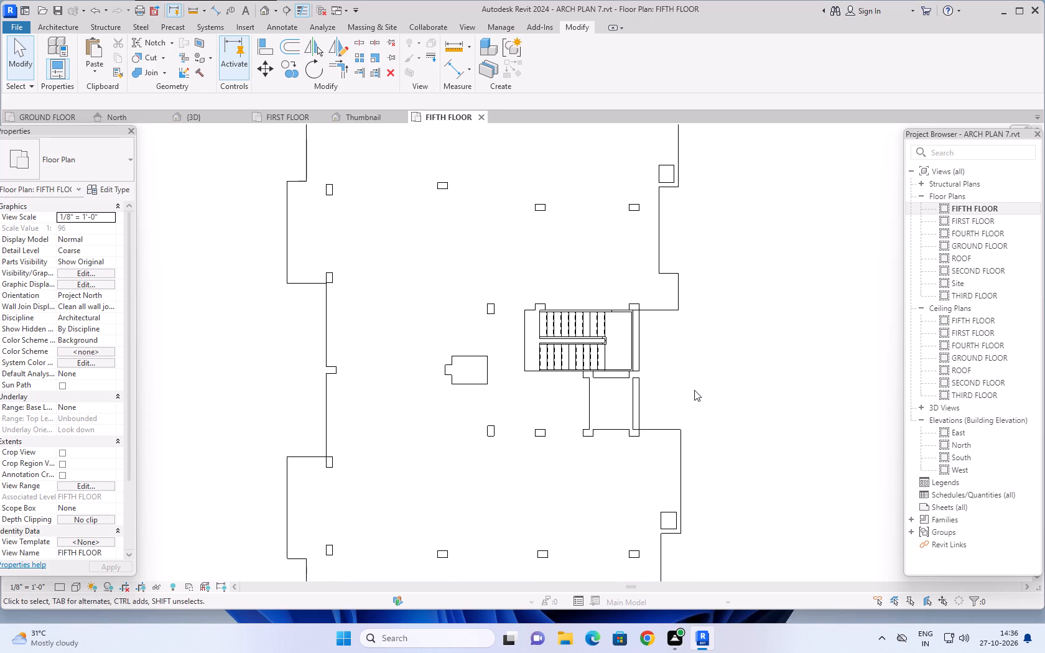
# Examine the whole fifth floor plan, including the slab outline, staircase, lift shaft and column openings.
pyautogui.scroll(5, 633, 387)
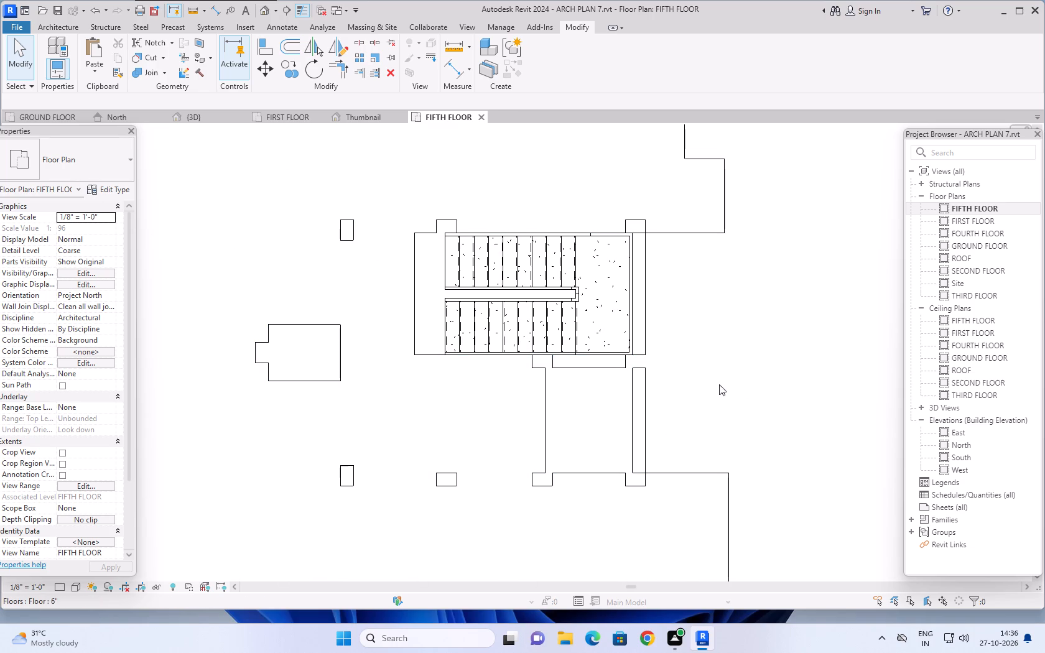
pyautogui.scroll(-4, 731, 379)
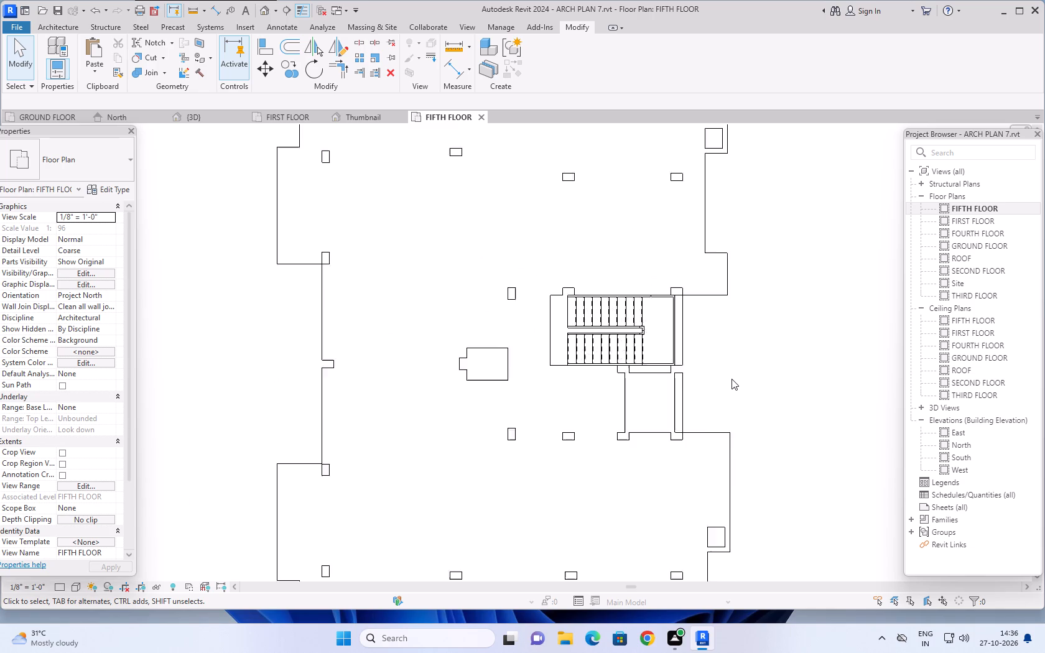
pyautogui.scroll(-3, 731, 379)
pyautogui.scroll(1, 741, 377)
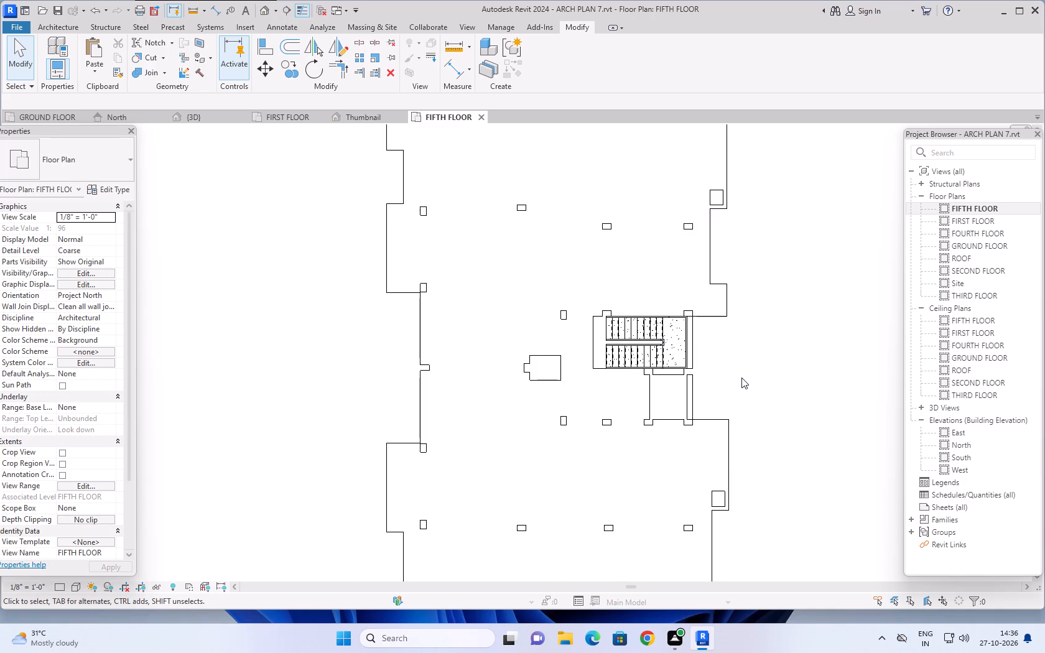
pyautogui.scroll(-2, 752, 375)
pyautogui.moveTo(774, 373); pyautogui.dragTo(772, 380, button='middle')
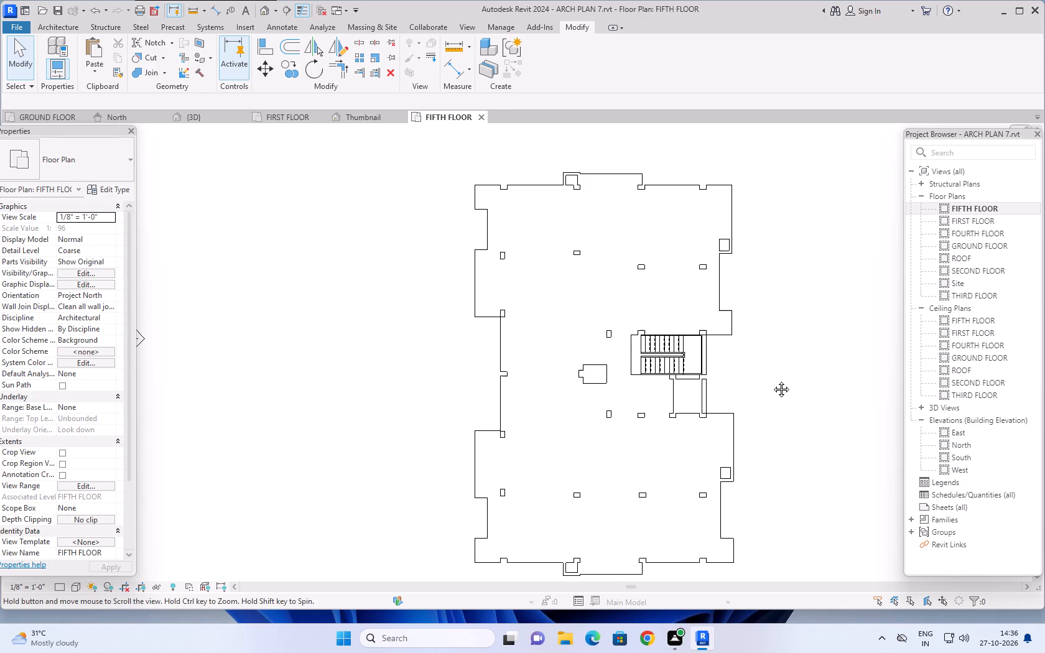
pyautogui.moveTo(772, 380); pyautogui.dragTo(764, 394, button='middle')
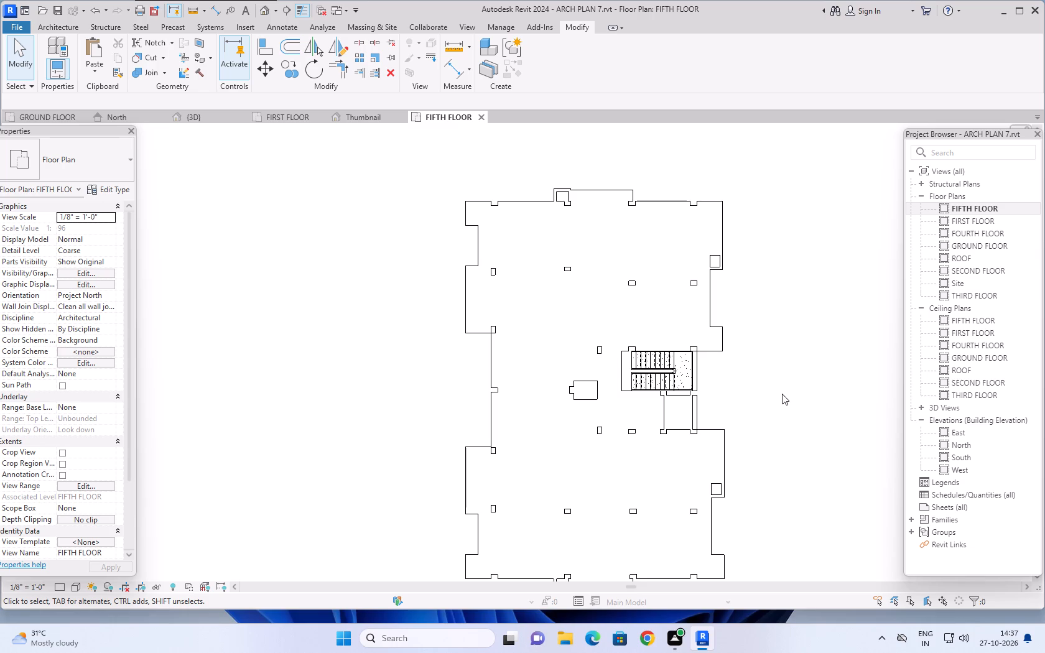
pyautogui.scroll(-1, 782, 394)
pyautogui.moveTo(784, 396); pyautogui.dragTo(743, 399, button='middle')
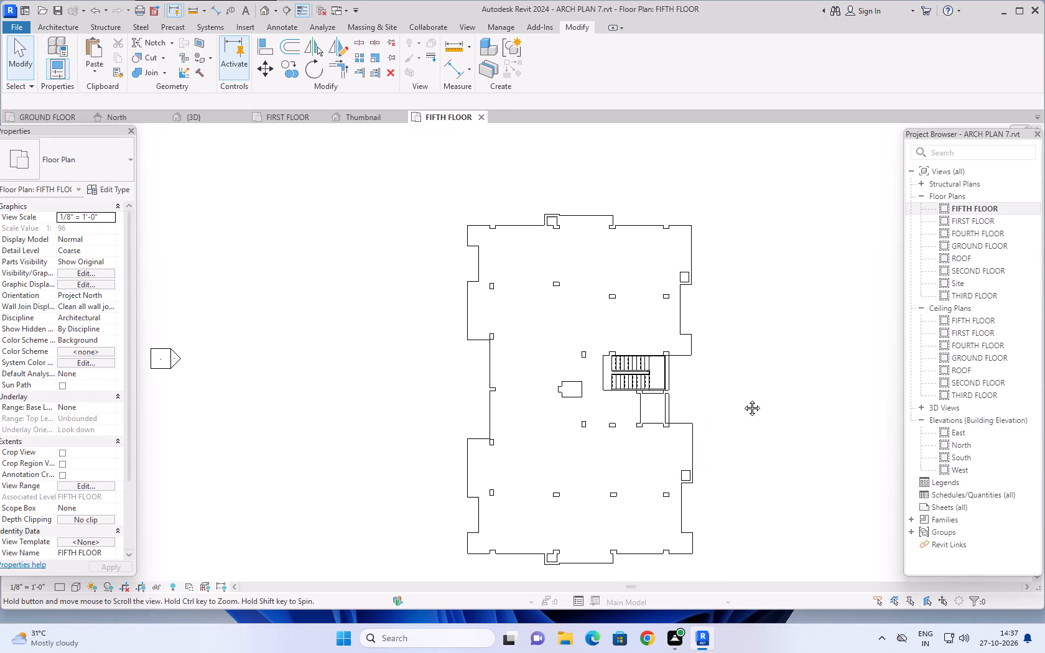
pyautogui.moveTo(743, 399); pyautogui.dragTo(738, 407, button='middle')
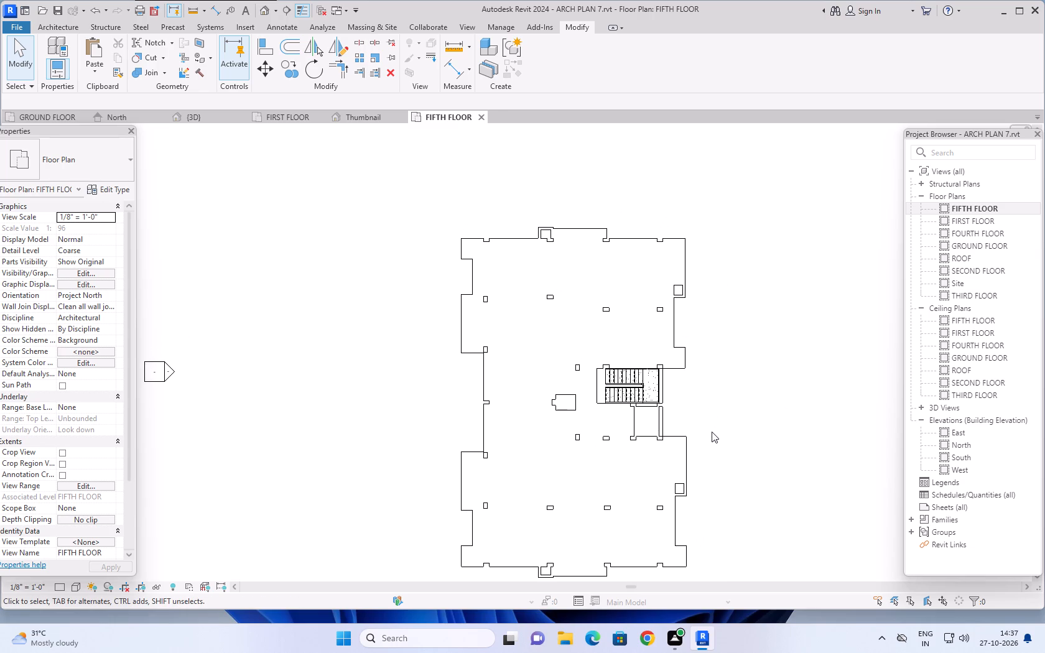
pyautogui.scroll(2, 712, 432)
pyautogui.moveTo(729, 443); pyautogui.dragTo(726, 415, button='middle')
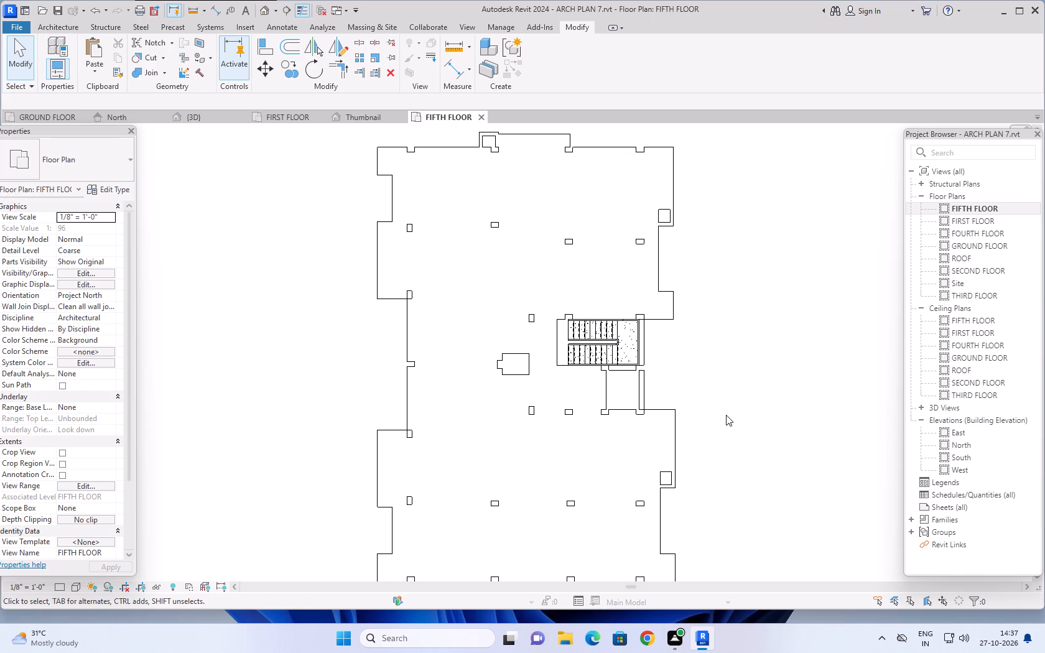
pyautogui.scroll(-1, 726, 415)
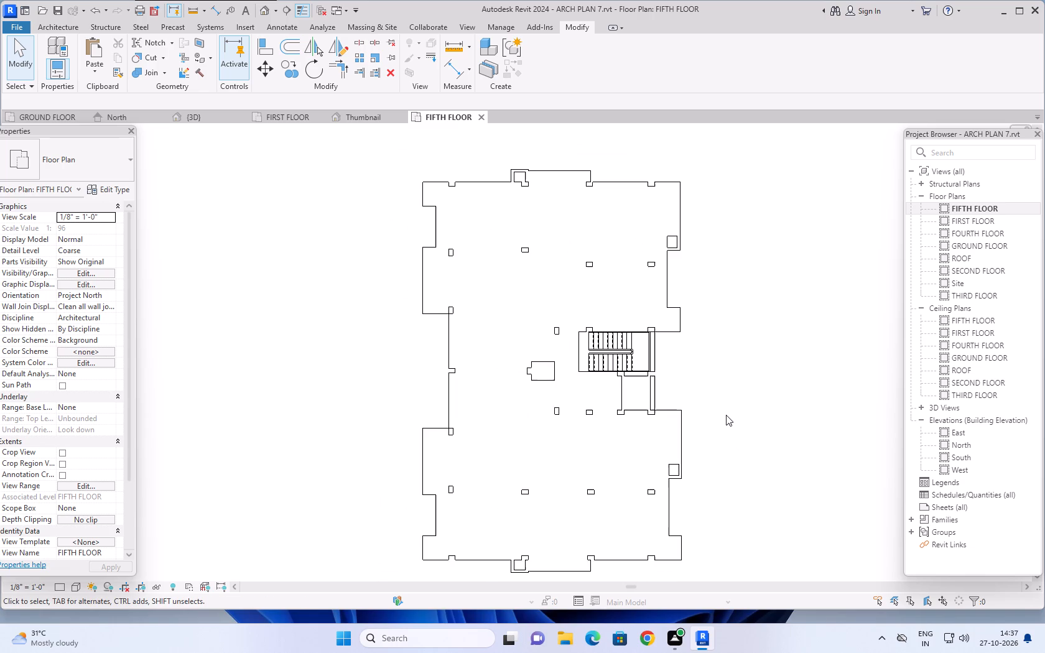
pyautogui.moveTo(726, 411); pyautogui.dragTo(705, 381, button='middle')
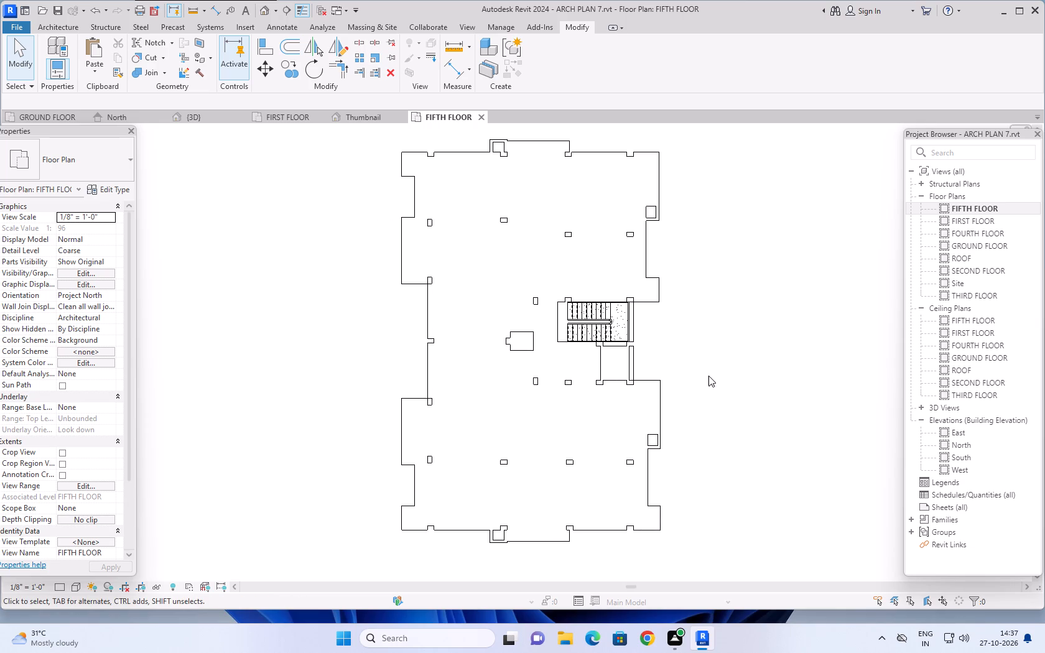
pyautogui.moveTo(715, 353); pyautogui.dragTo(713, 370, button='middle')
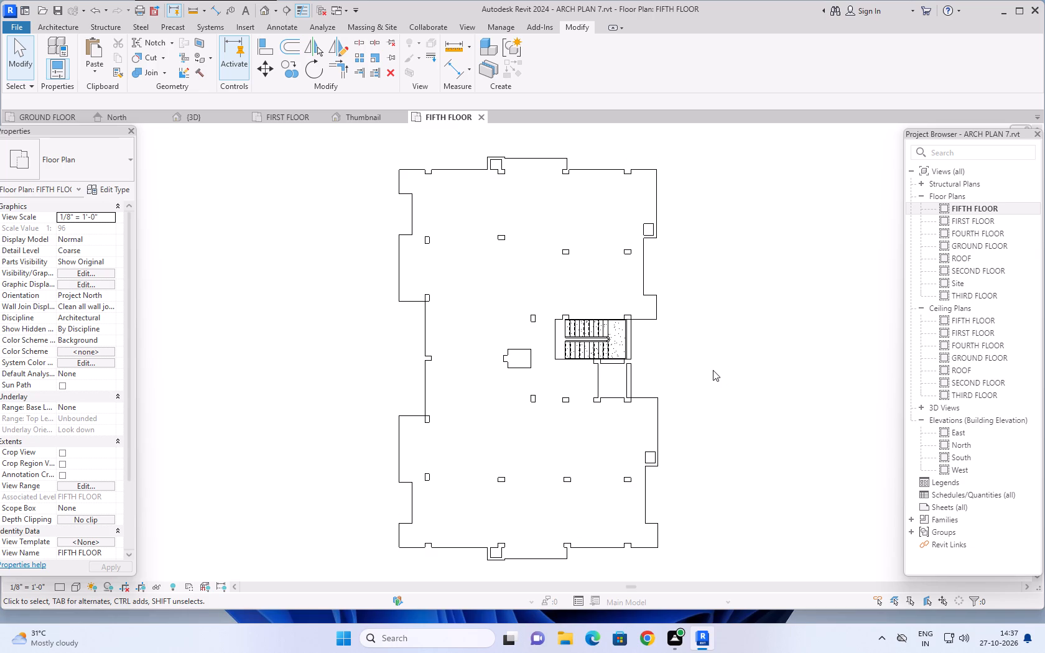
pyautogui.scroll(-1, 719, 386)
# Examine the furnished apartment layout in the GROUND FLOOR plan as a reference for the fifth floor.
pyautogui.click(45, 113)
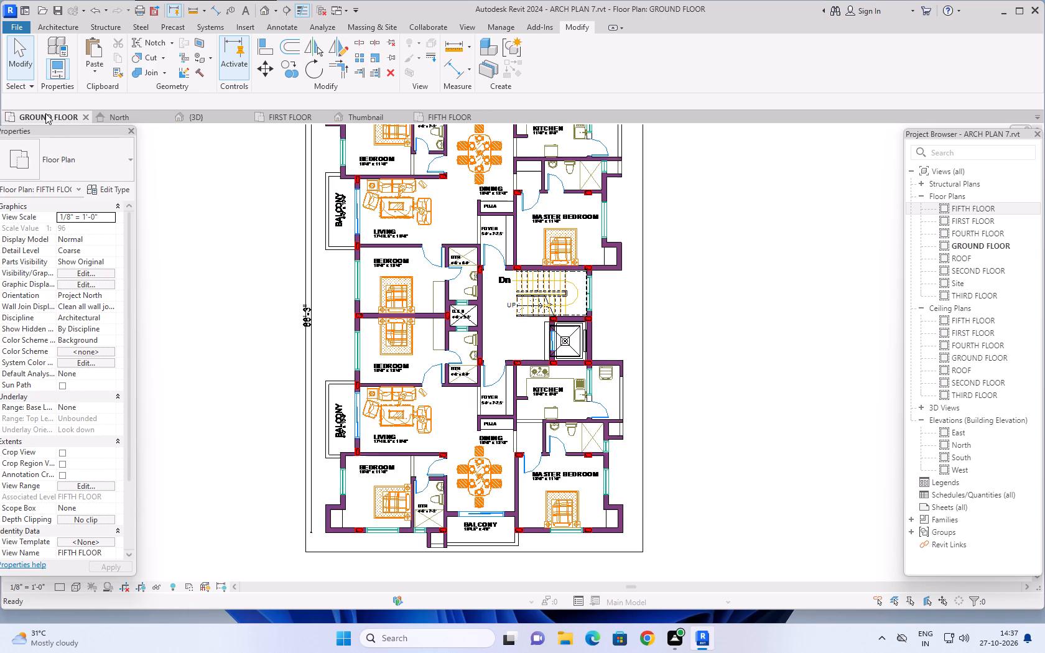
pyautogui.scroll(-2, 566, 346)
pyautogui.moveTo(705, 297); pyautogui.dragTo(709, 347, button='middle')
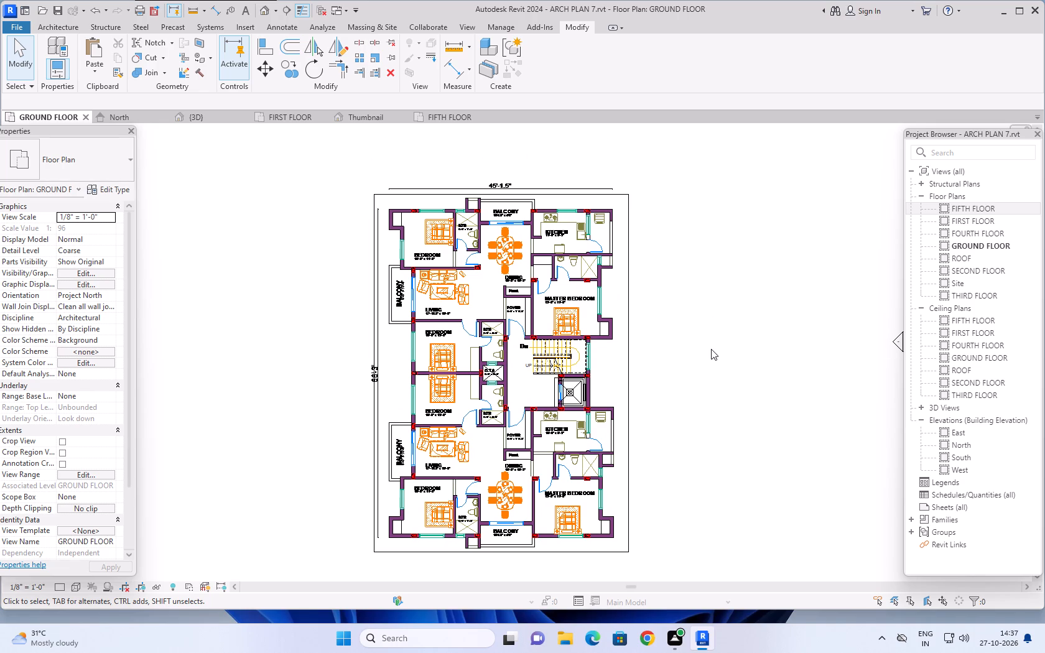
pyautogui.scroll(-2, 711, 349)
pyautogui.moveTo(701, 358); pyautogui.dragTo(674, 352, button='middle')
pyautogui.scroll(1, 672, 352)
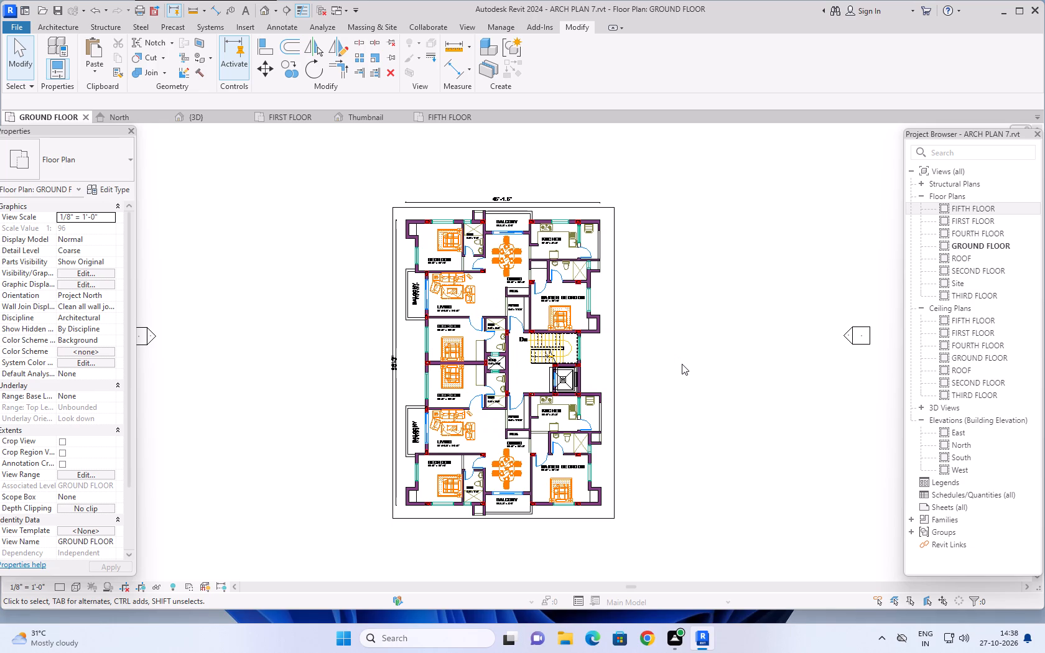
pyautogui.scroll(-2, 728, 299)
pyautogui.moveTo(724, 310); pyautogui.dragTo(715, 312, button='middle')
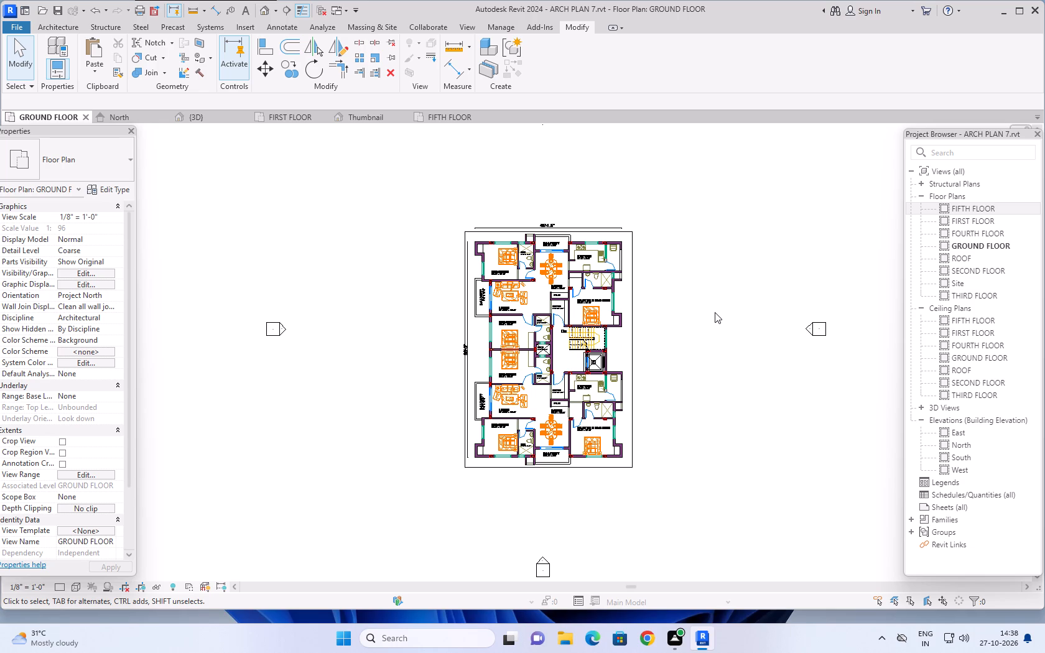
pyautogui.scroll(-1, 715, 312)
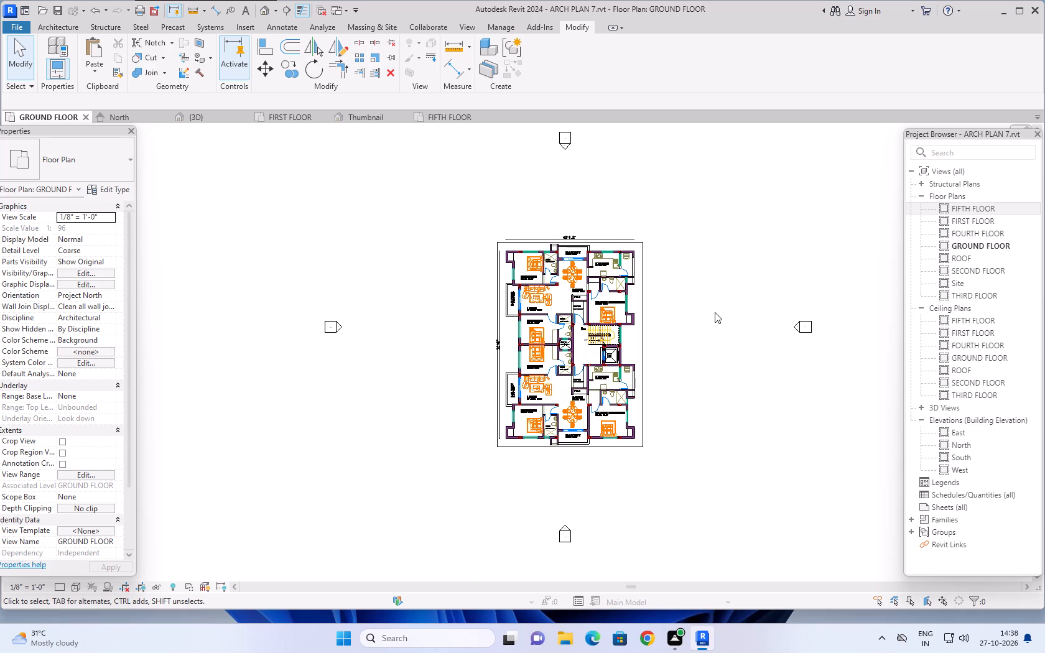
pyautogui.moveTo(715, 312); pyautogui.dragTo(708, 327, button='middle')
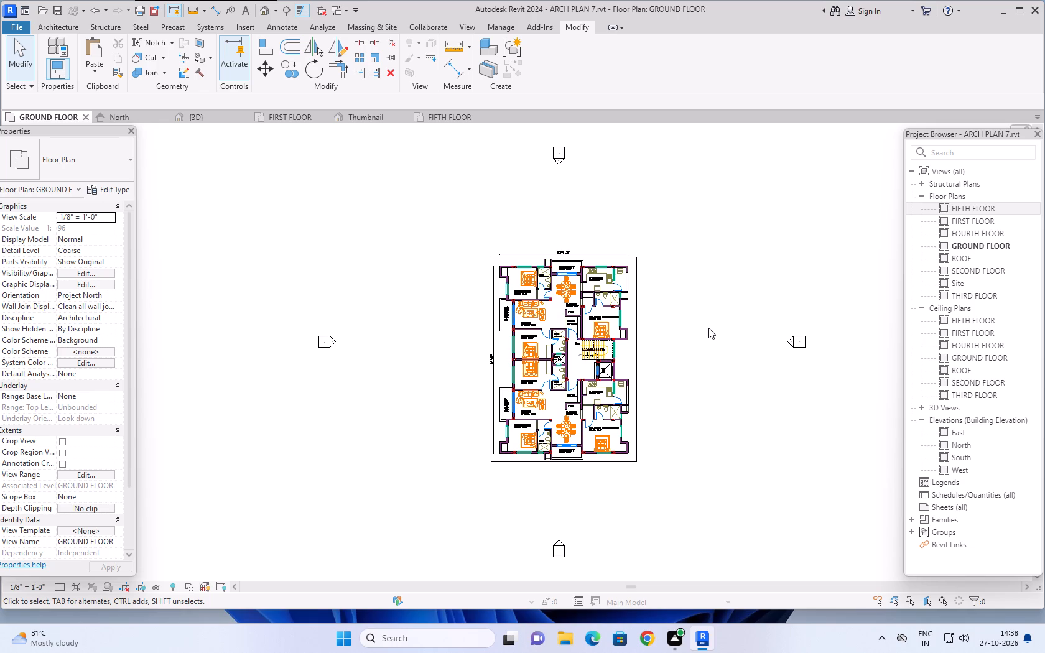
pyautogui.scroll(-1, 652, 432)
pyautogui.moveTo(710, 442); pyautogui.dragTo(689, 426, button='middle')
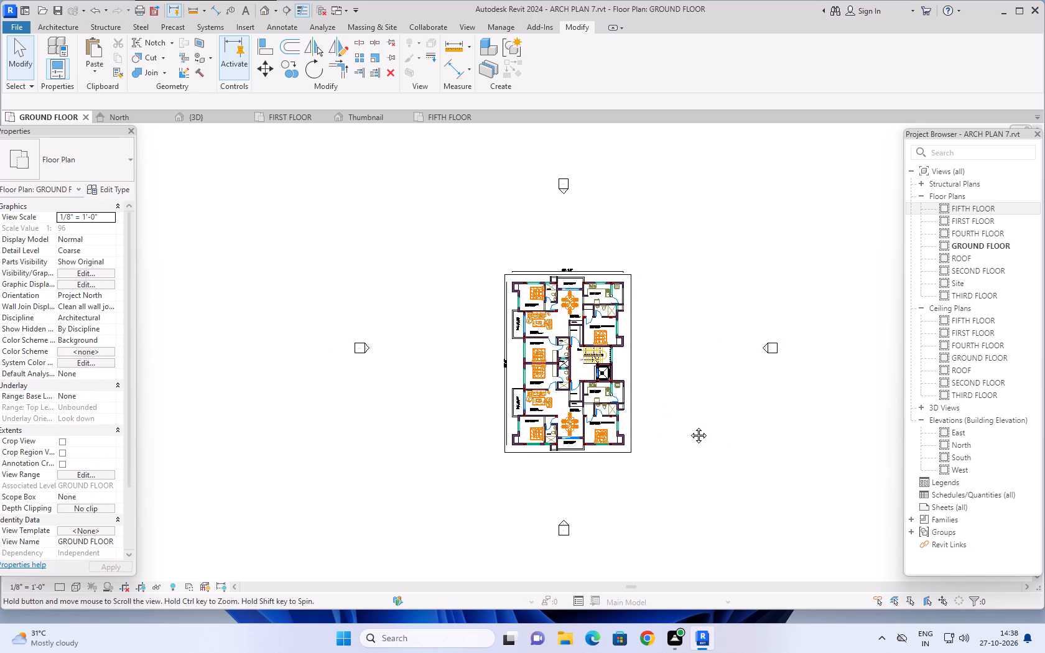
pyautogui.moveTo(689, 426); pyautogui.dragTo(687, 425, button='middle')
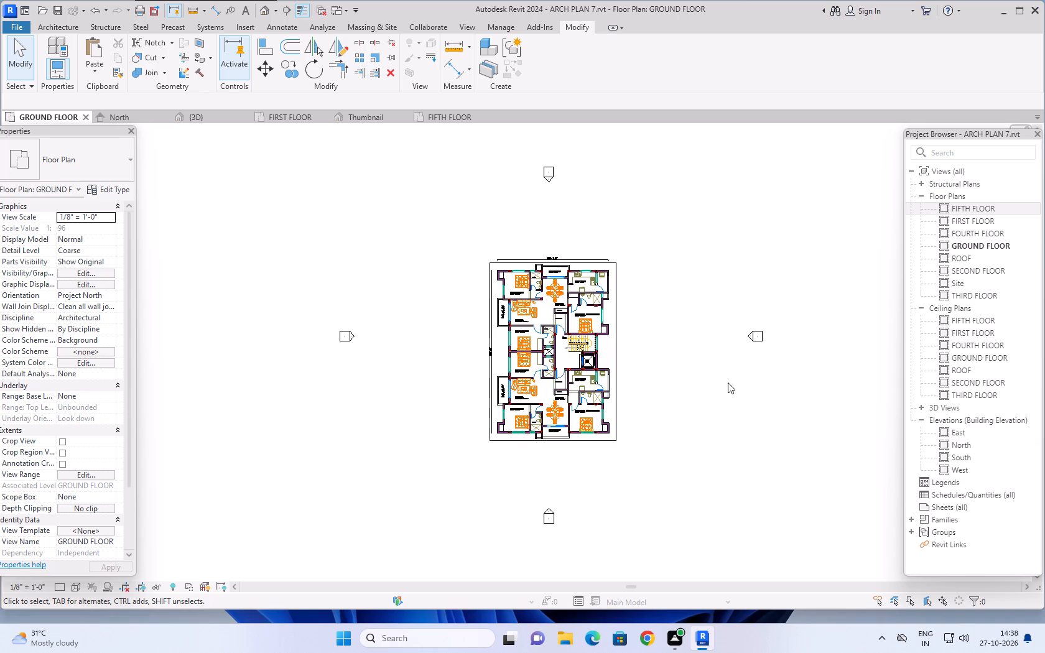
pyautogui.scroll(-1, 721, 366)
pyautogui.moveTo(700, 375); pyautogui.dragTo(656, 390, button='middle')
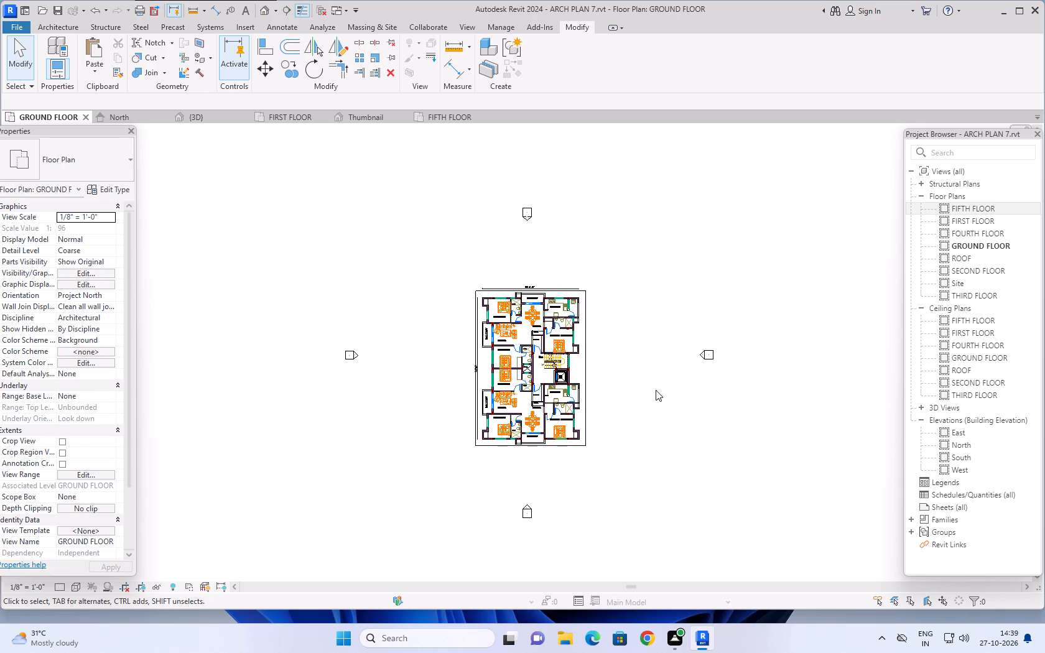
pyautogui.scroll(1, 656, 390)
pyautogui.scroll(-2, 711, 396)
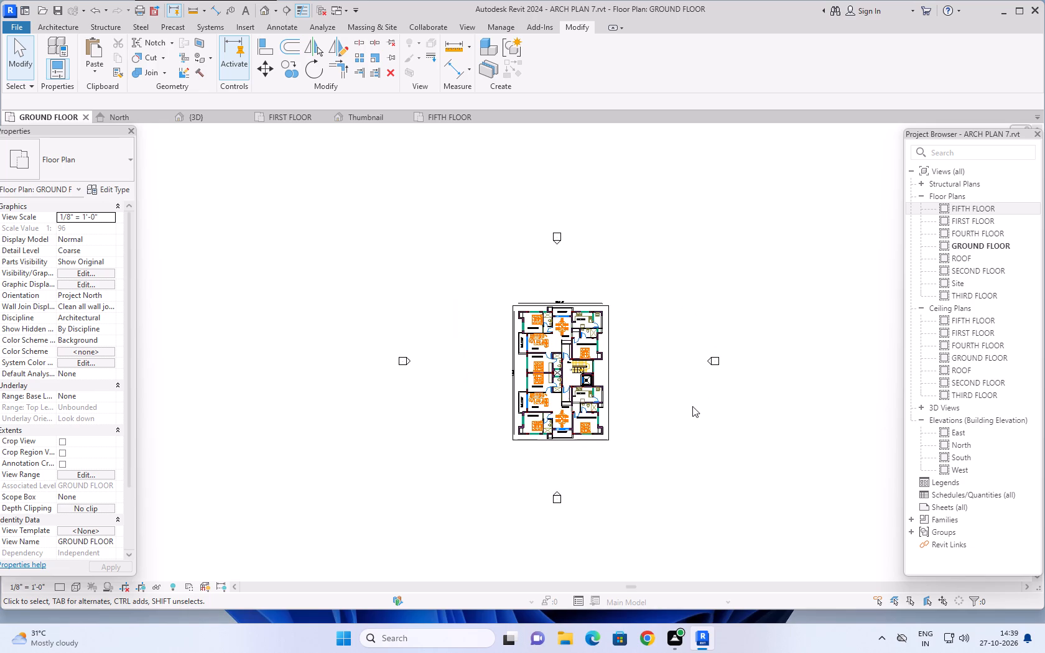
pyautogui.moveTo(667, 410); pyautogui.dragTo(611, 419, button='middle')
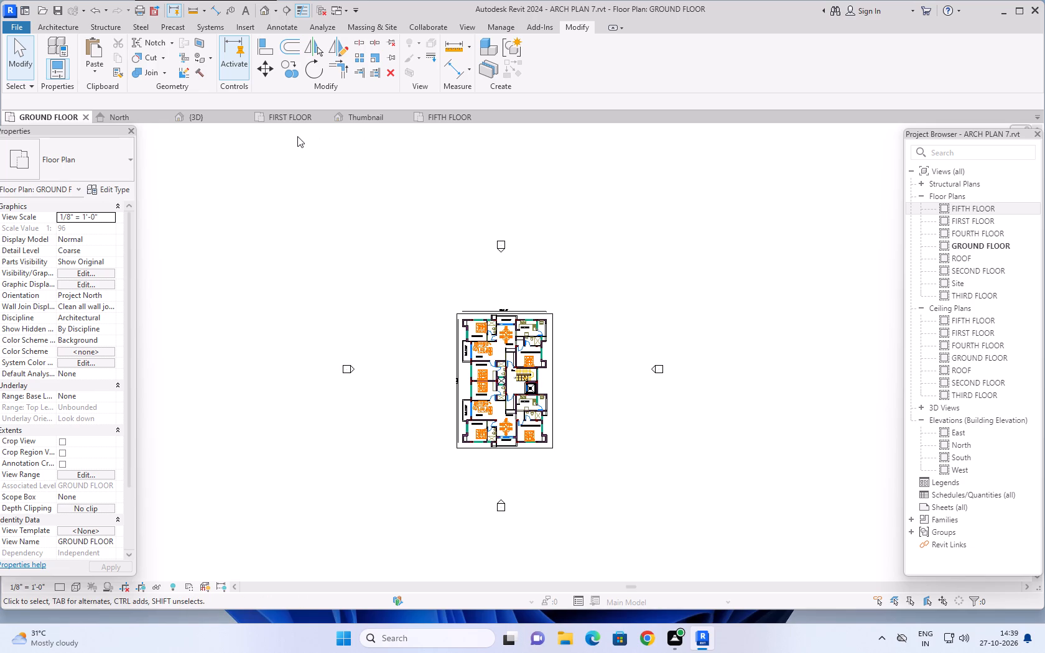
# Return to the FIFTH FLOOR plan and examine its slab outline, staircase and openings again.
pyautogui.click(441, 114)
pyautogui.scroll(1, 682, 346)
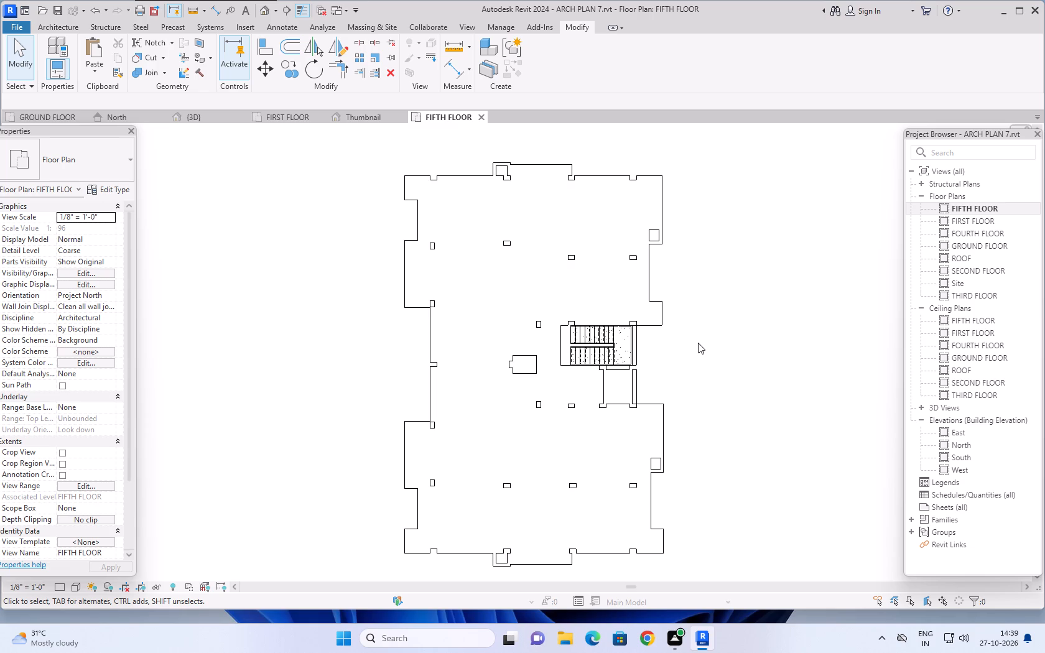
pyautogui.scroll(-2, 776, 330)
pyautogui.moveTo(769, 341); pyautogui.dragTo(758, 340, button='middle')
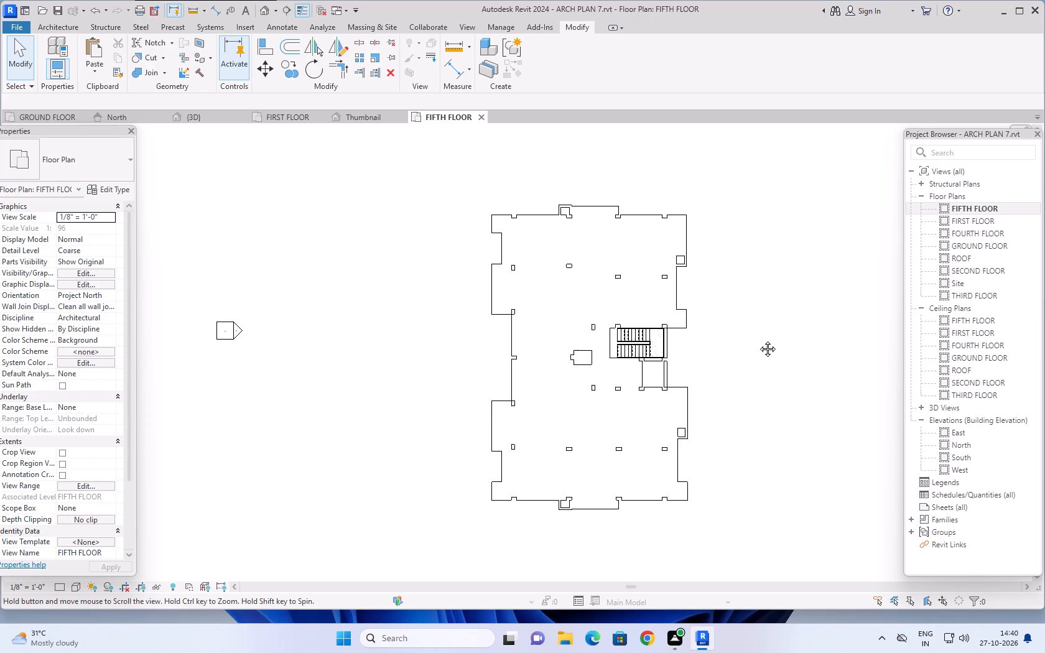
pyautogui.moveTo(758, 340); pyautogui.dragTo(708, 352, button='middle')
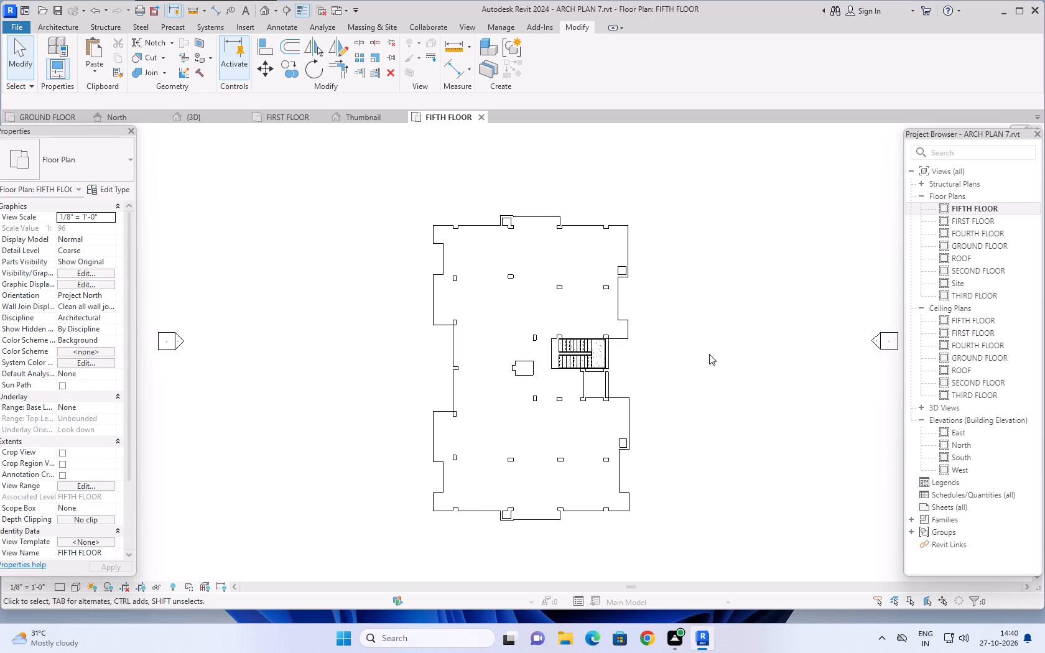
pyautogui.scroll(4, 709, 354)
pyautogui.moveTo(682, 381); pyautogui.dragTo(685, 378, button='middle')
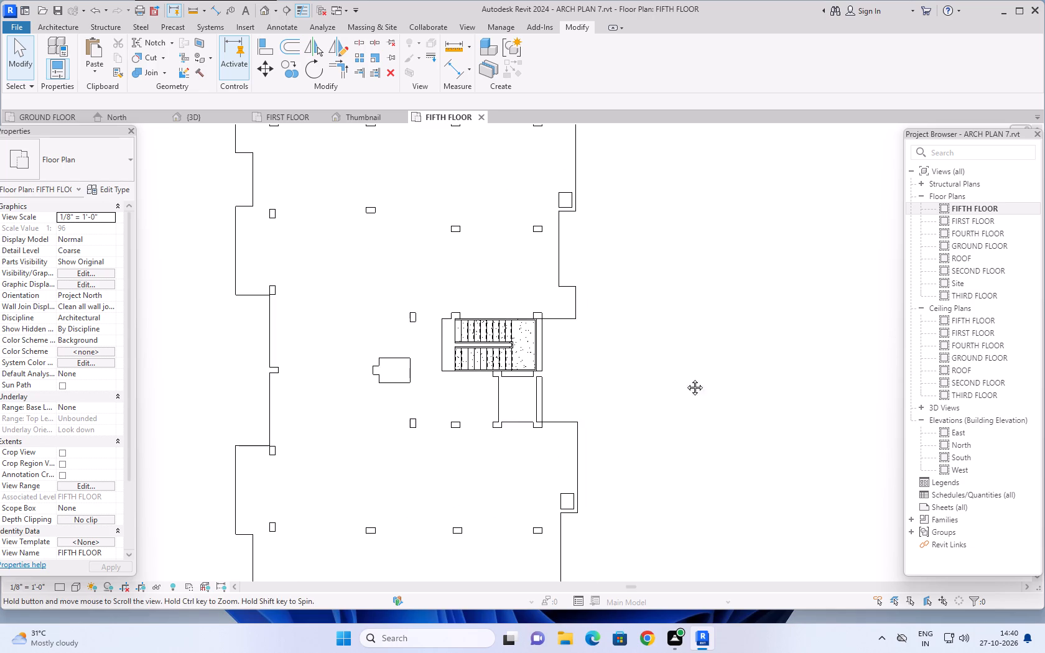
pyautogui.moveTo(685, 378); pyautogui.dragTo(761, 345, button='middle')
pyautogui.scroll(2, 748, 367)
pyautogui.moveTo(739, 379); pyautogui.dragTo(783, 310, button='middle')
pyautogui.scroll(-2, 778, 351)
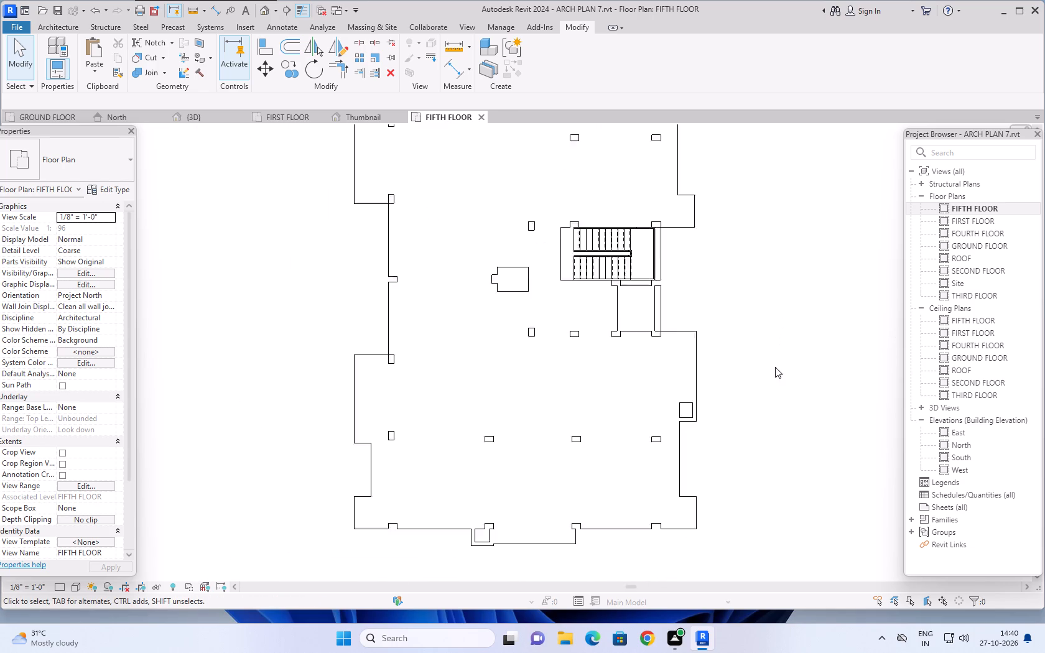
pyautogui.scroll(-3, 775, 367)
pyautogui.moveTo(779, 343); pyautogui.dragTo(736, 416, button='middle')
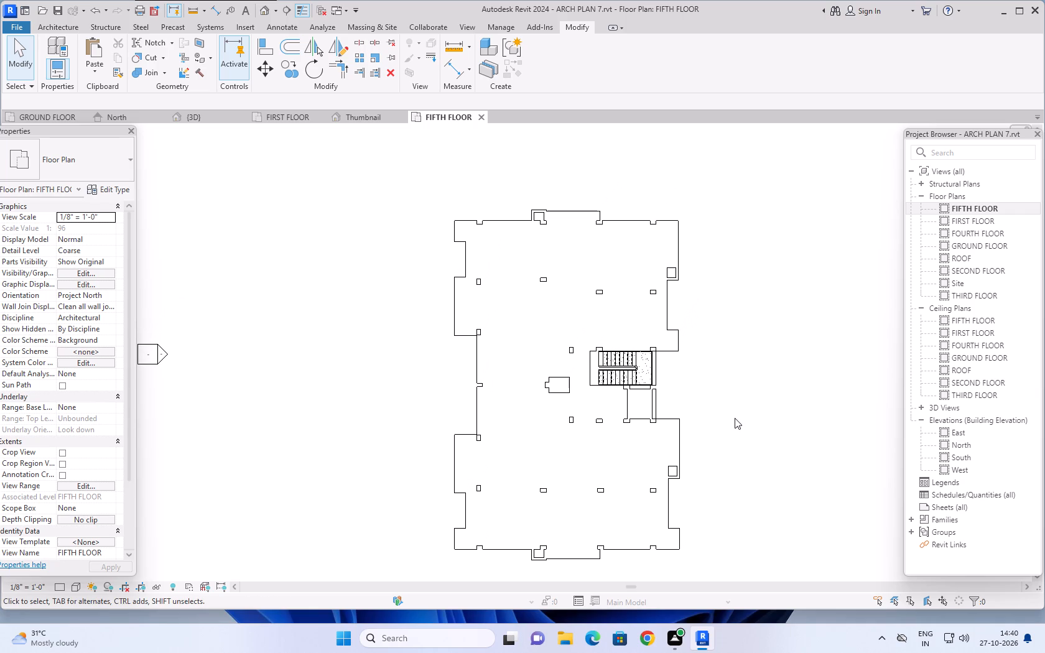
pyautogui.press('Escape')
pyautogui.press('Escape')
pyautogui.moveTo(735, 418); pyautogui.dragTo(758, 409, button='middle')
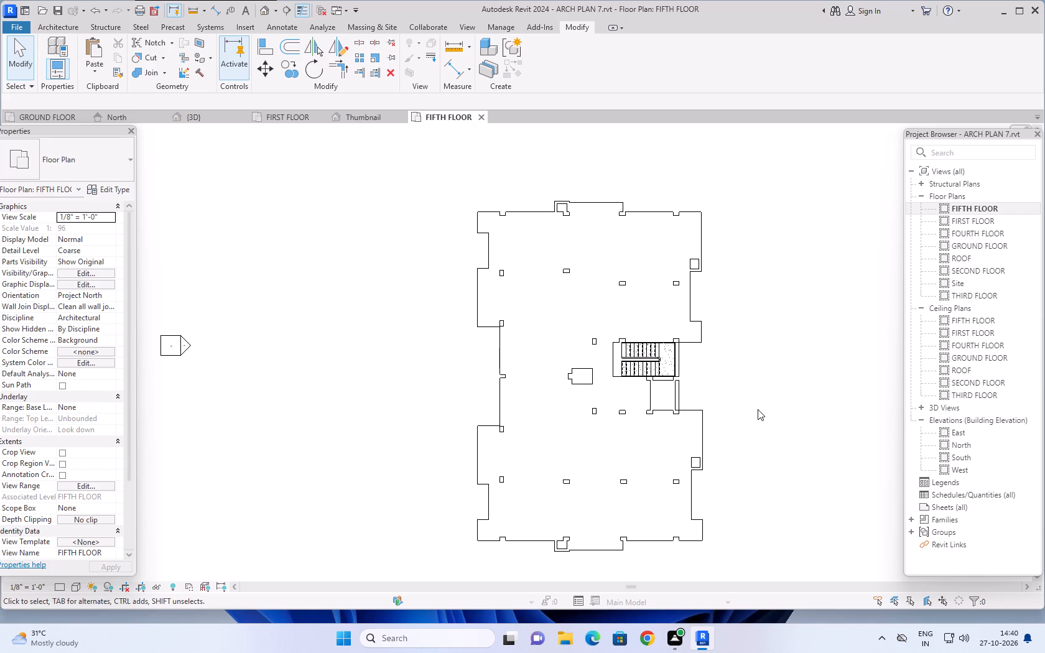
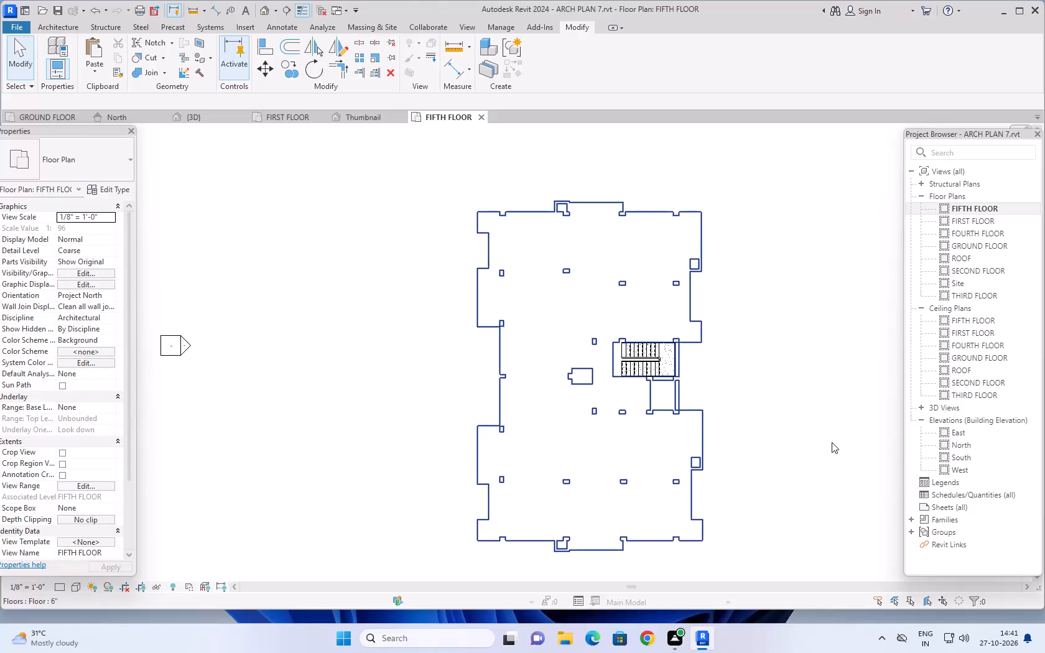
# Examine the fifth floor plan, focusing on the staircase, the shaft openings and the slab outline around them.
pyautogui.scroll(-1, 769, 426)
pyautogui.moveTo(771, 390); pyautogui.dragTo(745, 405, button='middle')
pyautogui.scroll(3, 744, 405)
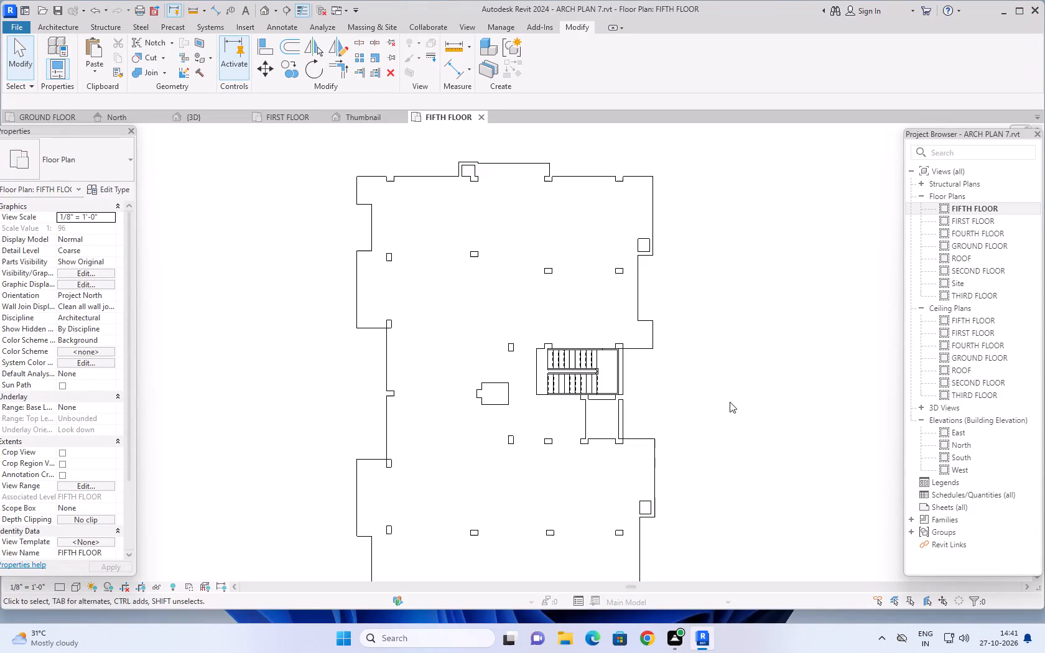
pyautogui.moveTo(731, 369); pyautogui.dragTo(802, 404, button='middle')
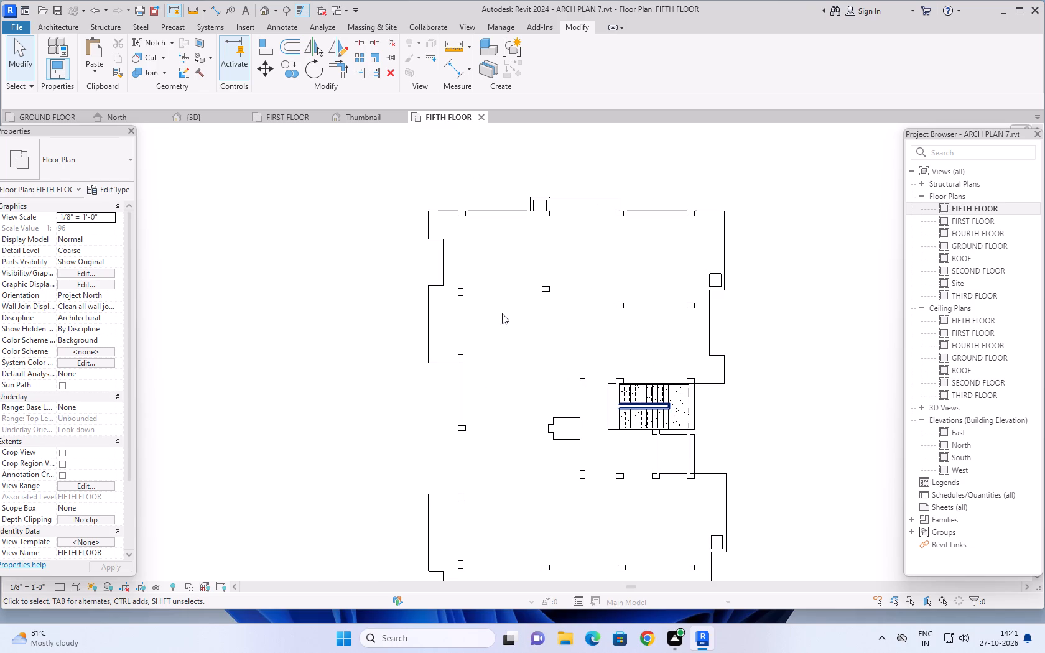
pyautogui.scroll(-2, 723, 402)
pyautogui.moveTo(766, 407); pyautogui.dragTo(621, 366, button='middle')
pyautogui.scroll(5, 457, 368)
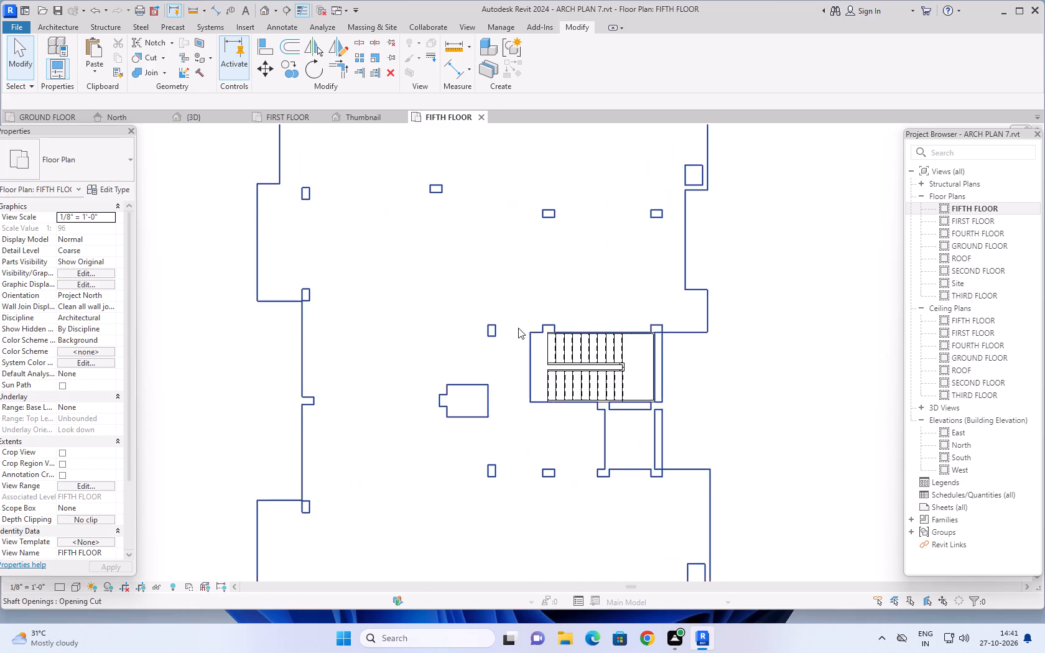
pyautogui.scroll(4, 534, 321)
pyautogui.moveTo(628, 305); pyautogui.dragTo(554, 225, button='middle')
pyautogui.moveTo(775, 326); pyautogui.dragTo(751, 341, button='middle')
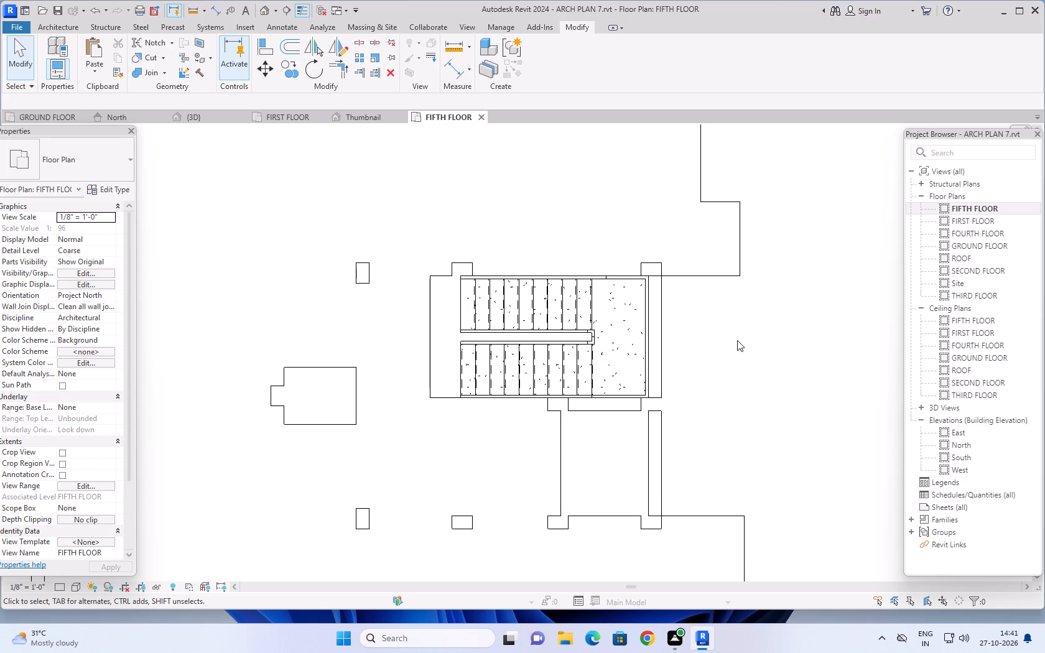
pyautogui.scroll(-2, 736, 340)
pyautogui.moveTo(755, 340); pyautogui.dragTo(730, 378, button='middle')
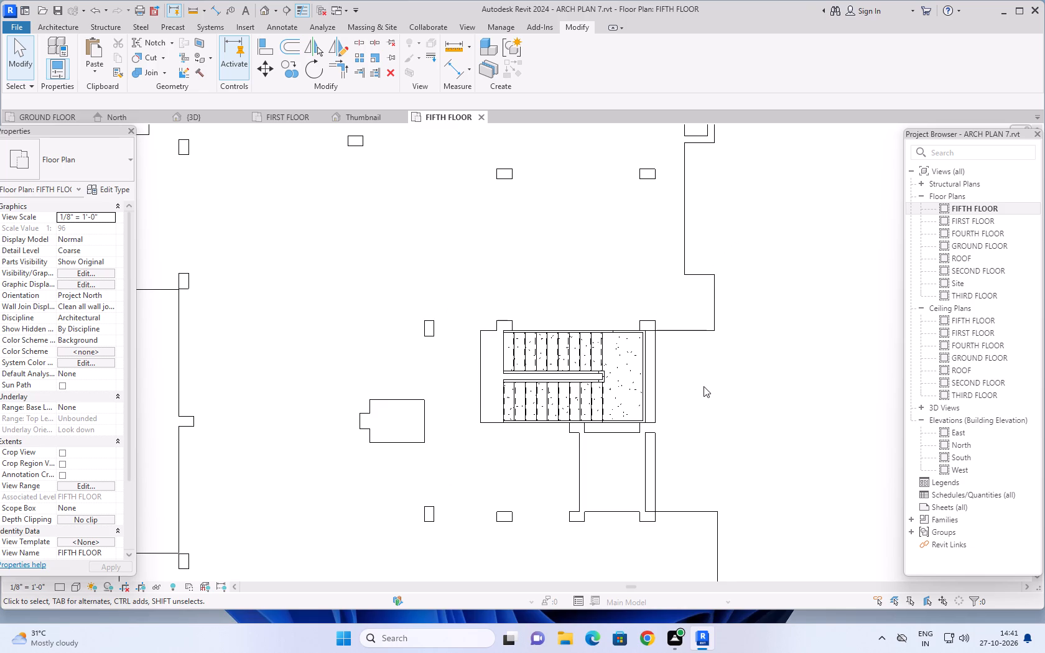
pyautogui.scroll(-1, 704, 386)
pyautogui.moveTo(727, 392); pyautogui.dragTo(727, 414, button='middle')
pyautogui.scroll(1, 725, 414)
pyautogui.moveTo(702, 395); pyautogui.dragTo(699, 392, button='middle')
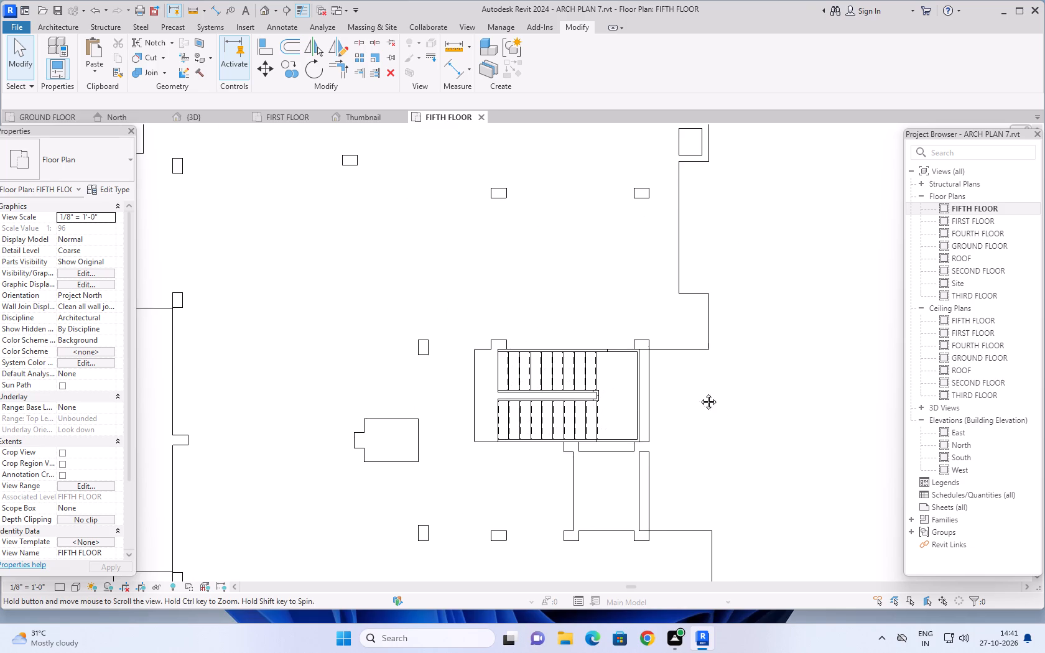
pyautogui.moveTo(699, 392); pyautogui.dragTo(722, 419, button='middle')
pyautogui.scroll(1, 722, 419)
pyautogui.scroll(-2, 722, 419)
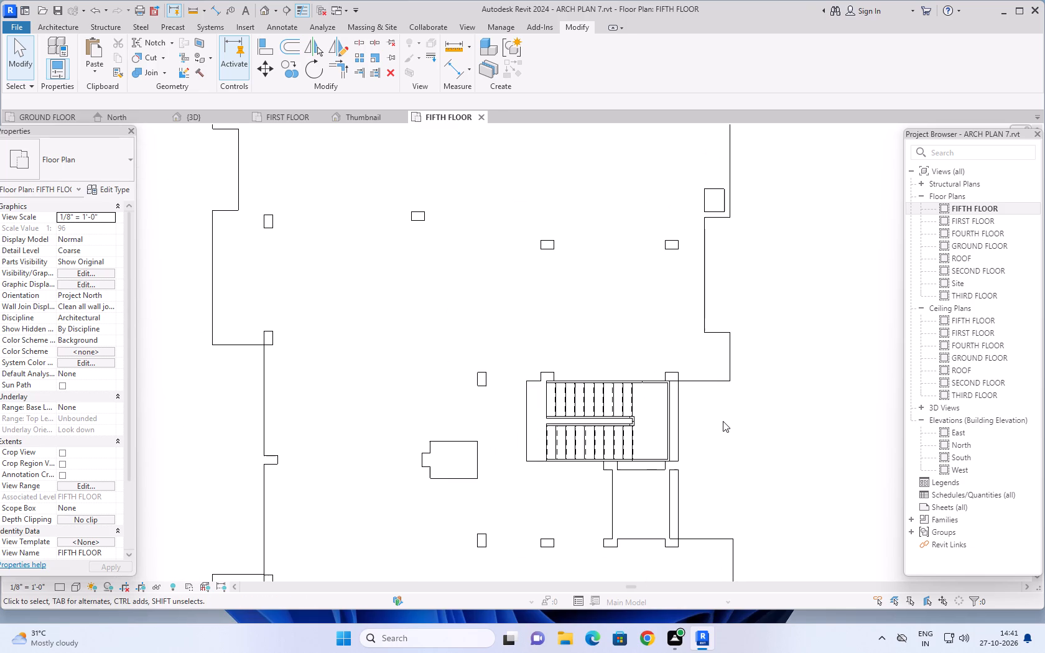
pyautogui.scroll(-2, 723, 421)
pyautogui.moveTo(737, 425); pyautogui.dragTo(735, 399, button='middle')
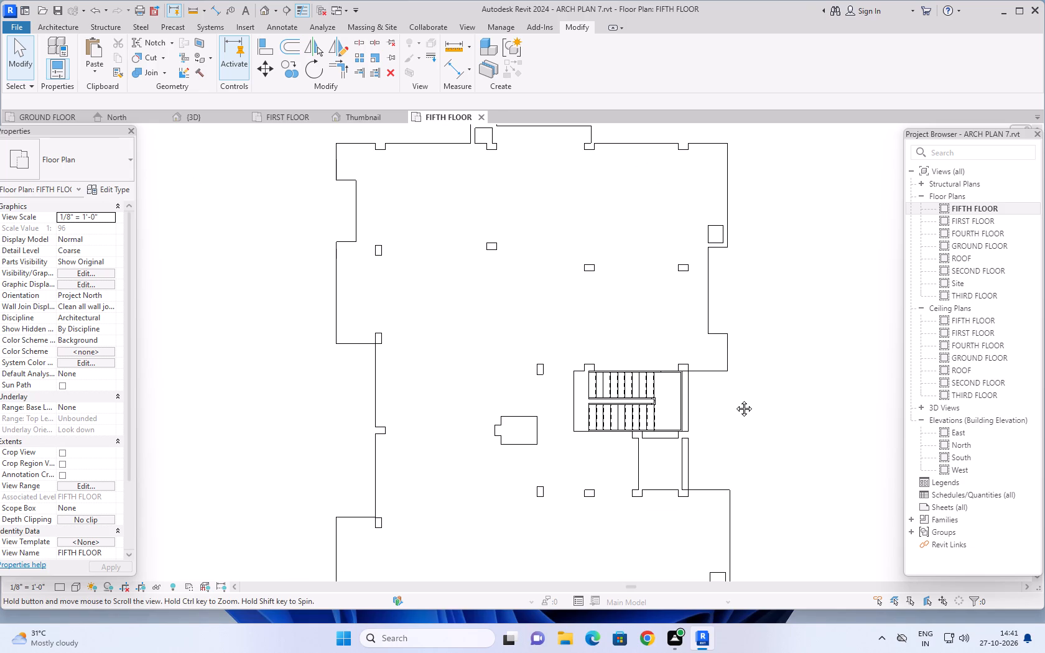
pyautogui.moveTo(735, 399); pyautogui.dragTo(733, 389, button='middle')
# Open the ground floor plan and examine the full imported CAD layout of the building.
pyautogui.click(56, 119)
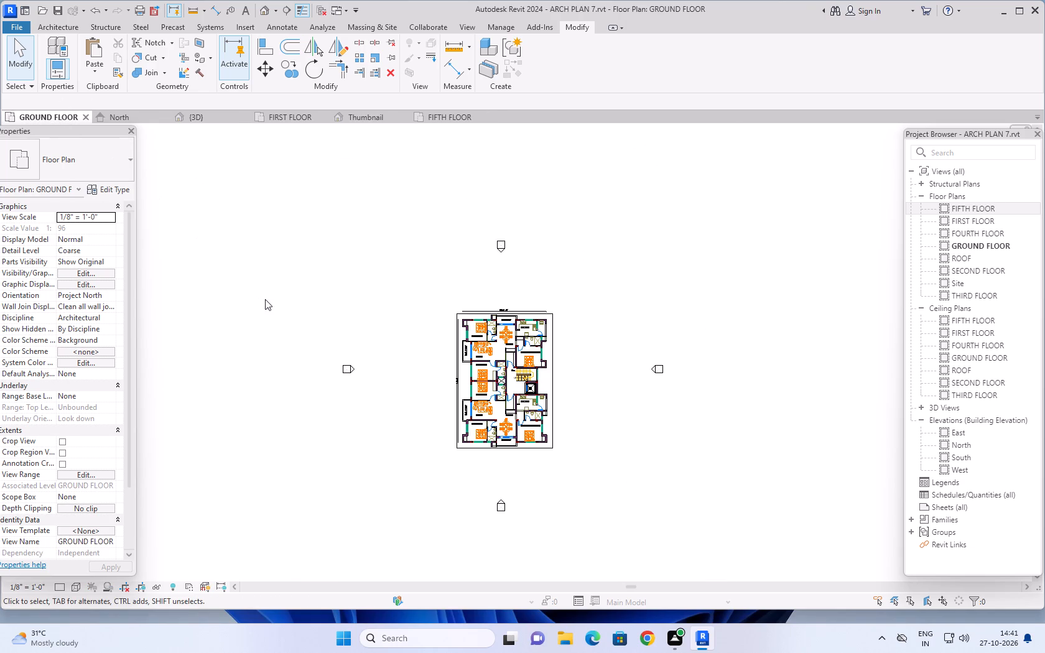
pyautogui.scroll(3, 514, 351)
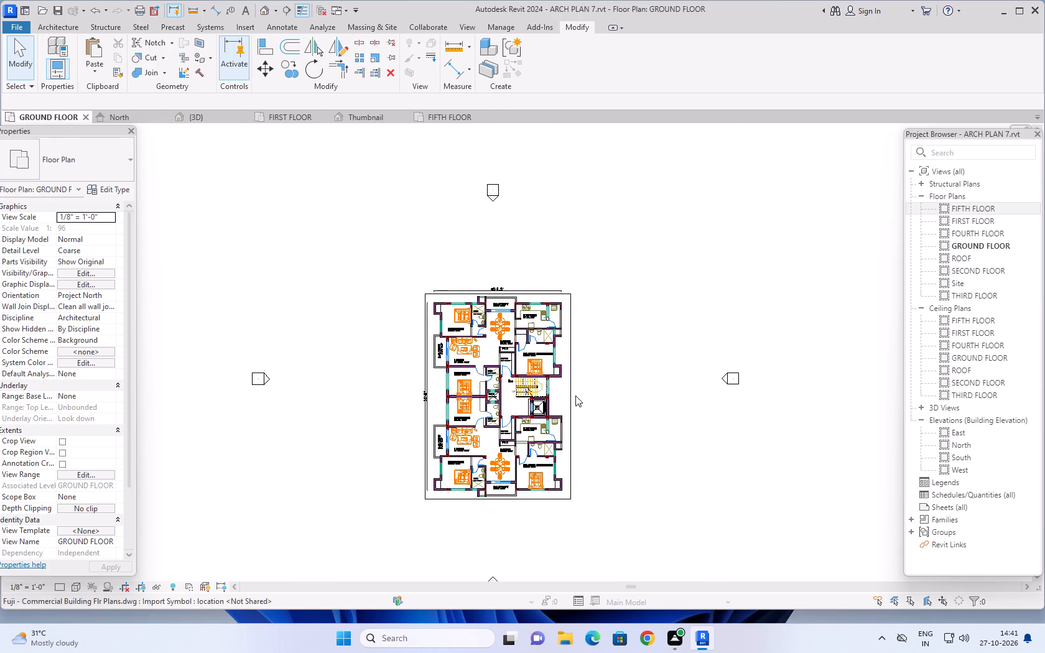
pyautogui.scroll(2, 576, 399)
pyautogui.scroll(-1, 593, 401)
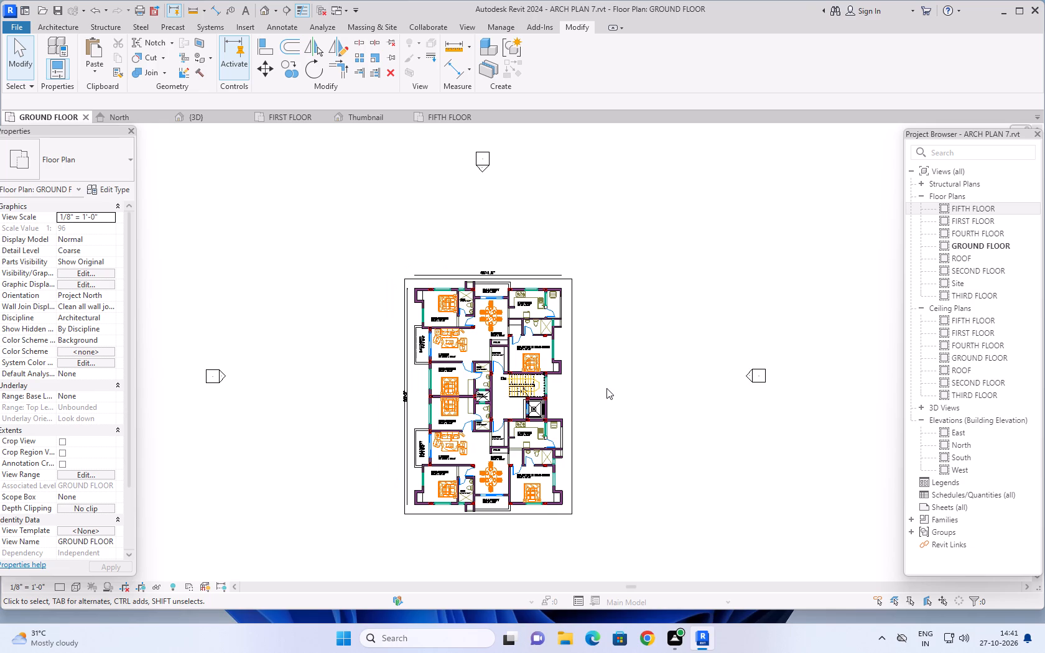
pyautogui.scroll(1, 608, 387)
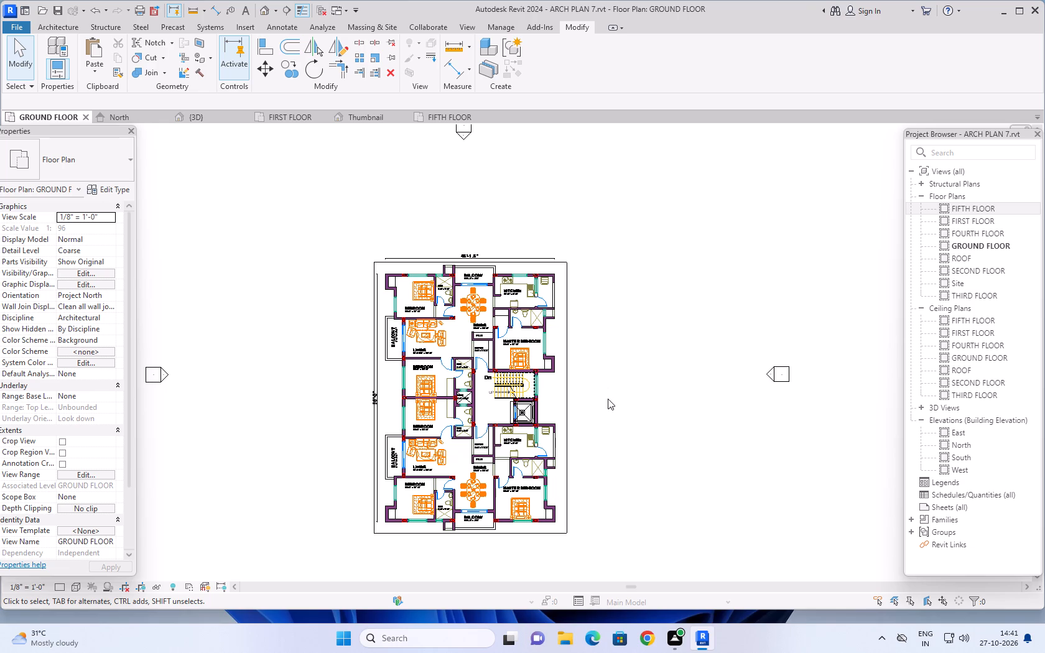
pyautogui.scroll(1, 615, 414)
pyautogui.moveTo(613, 417); pyautogui.dragTo(620, 412, button='middle')
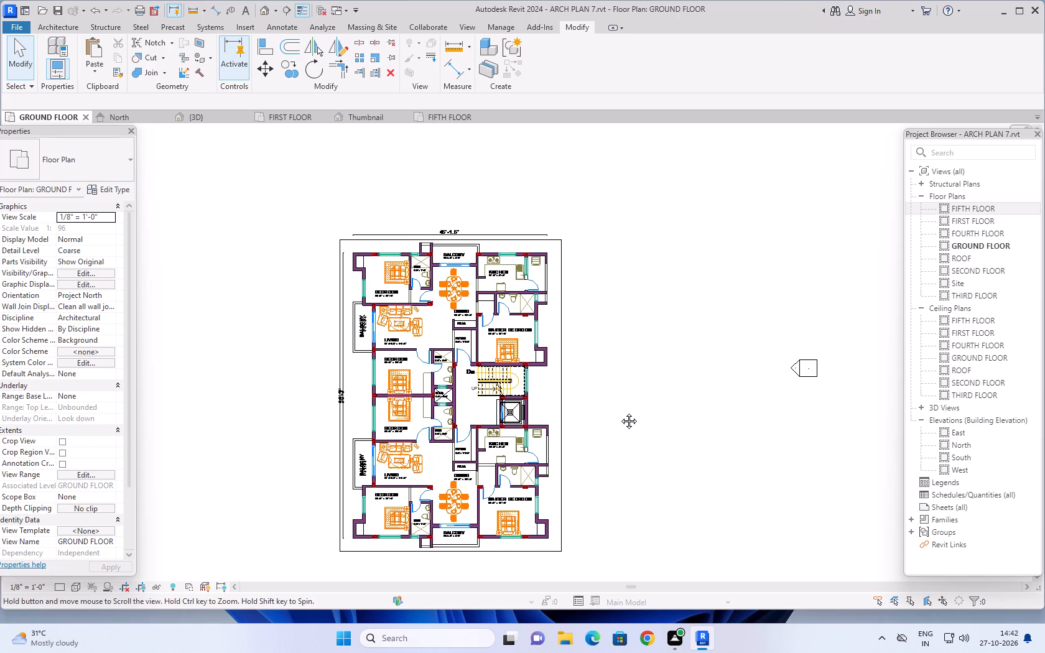
pyautogui.moveTo(620, 412); pyautogui.dragTo(628, 407, button='middle')
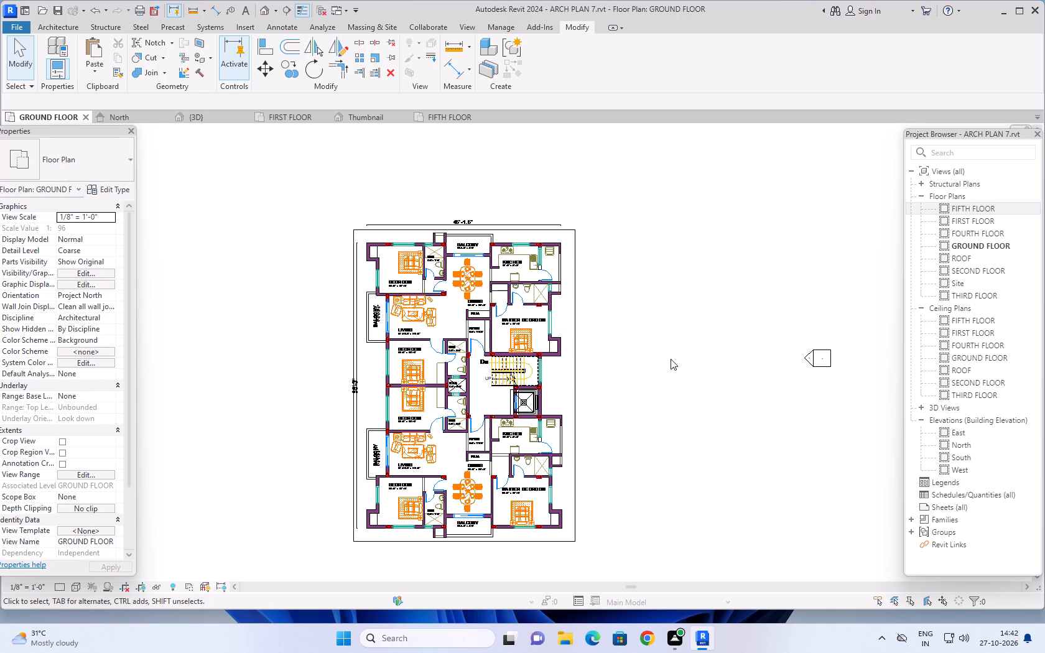
pyautogui.moveTo(643, 428); pyautogui.dragTo(642, 428, button='middle')
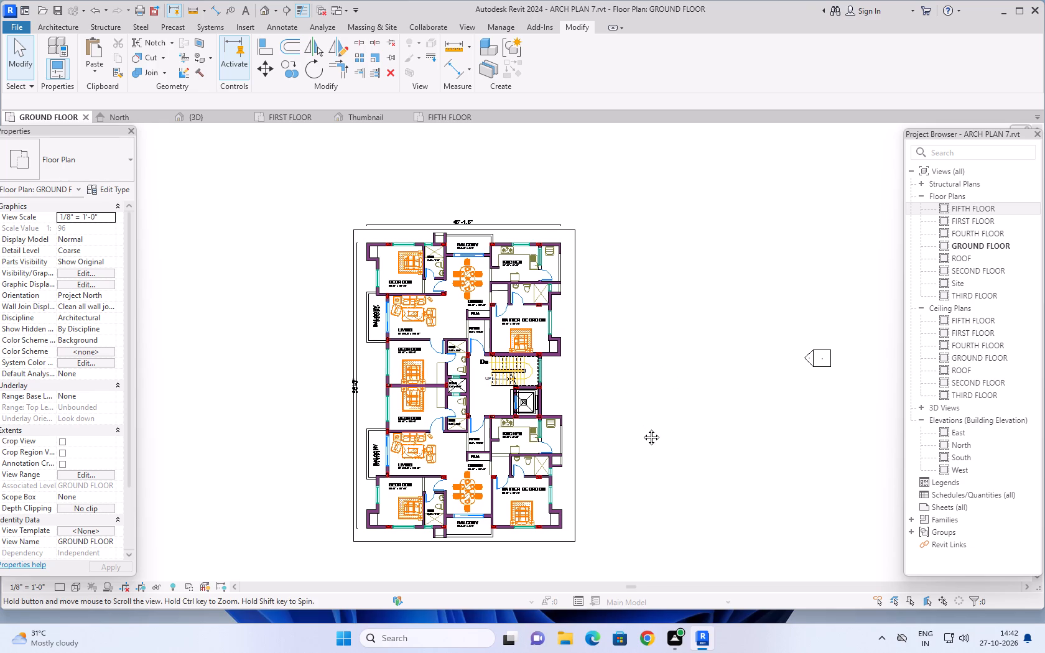
pyautogui.moveTo(642, 428); pyautogui.dragTo(641, 420, button='middle')
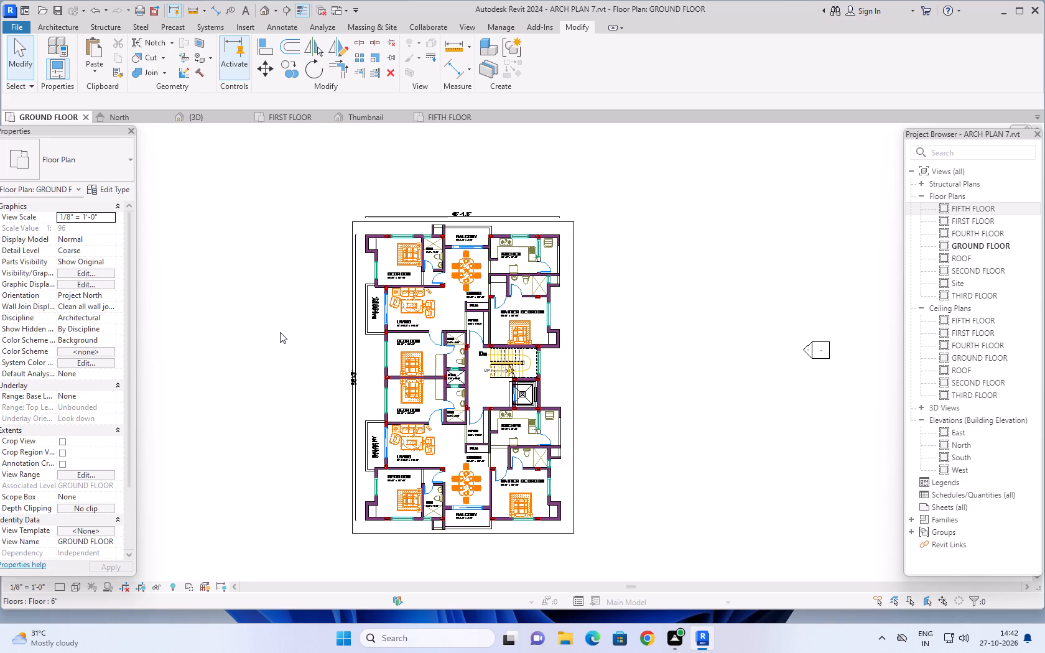
# Open the 3D view and inspect the building from all sides, including the facades, balconies, ground-level columns and top slab with its stair opening.
pyautogui.click(200, 116)
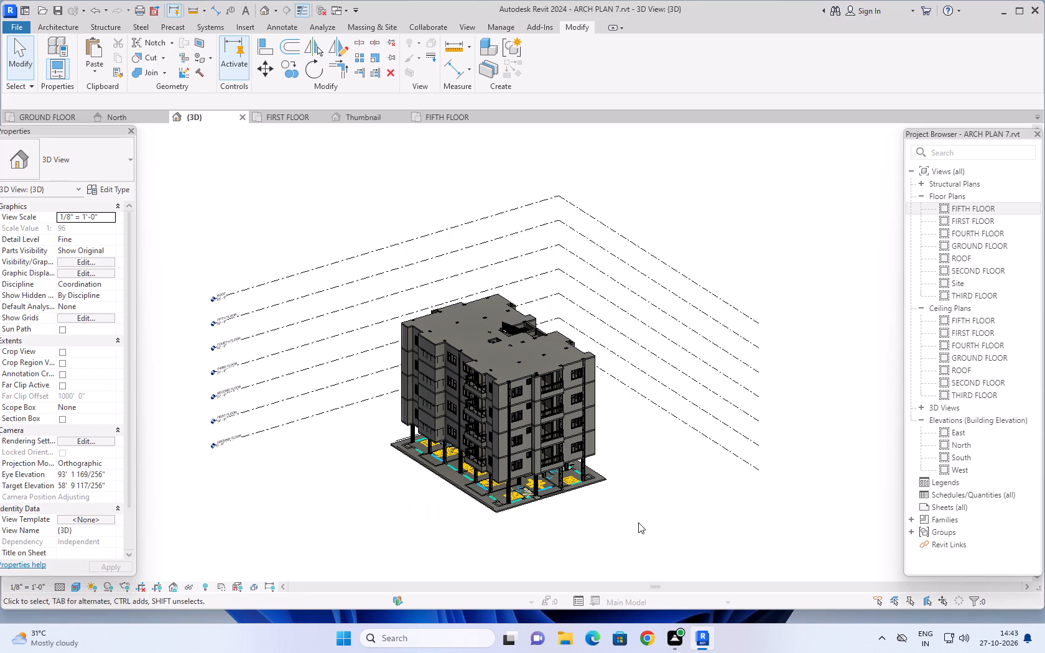
pyautogui.keyDown('shift'); pyautogui.moveTo(646, 502); pyautogui.dragTo(567, 452, button='middle'); pyautogui.keyUp('shift')
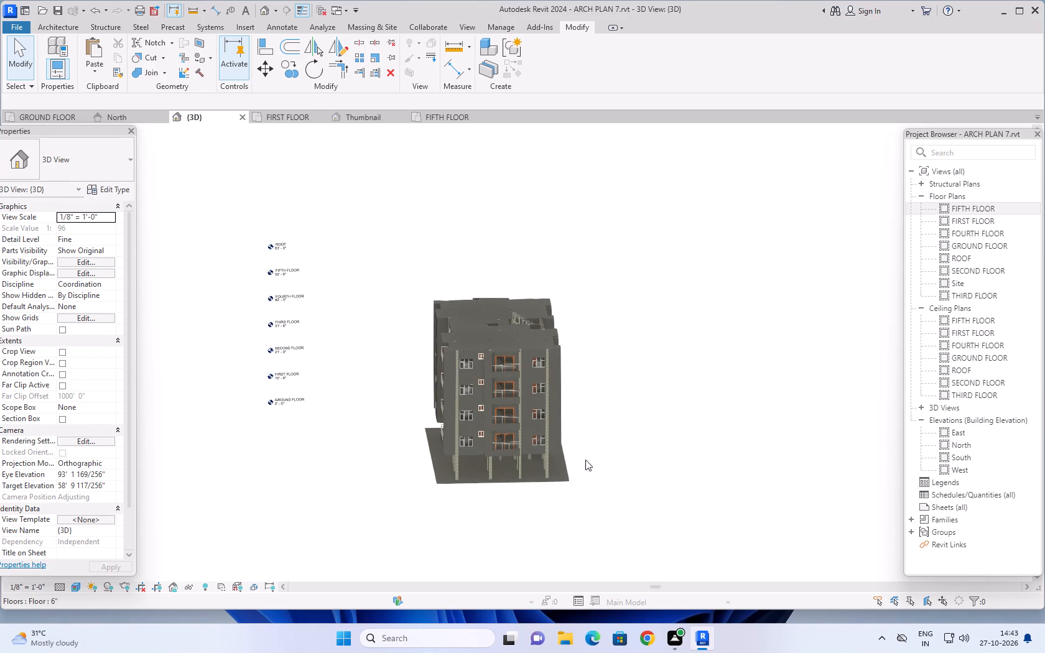
pyautogui.scroll(1, 601, 468)
pyautogui.moveTo(606, 479); pyautogui.dragTo(612, 425, button='middle')
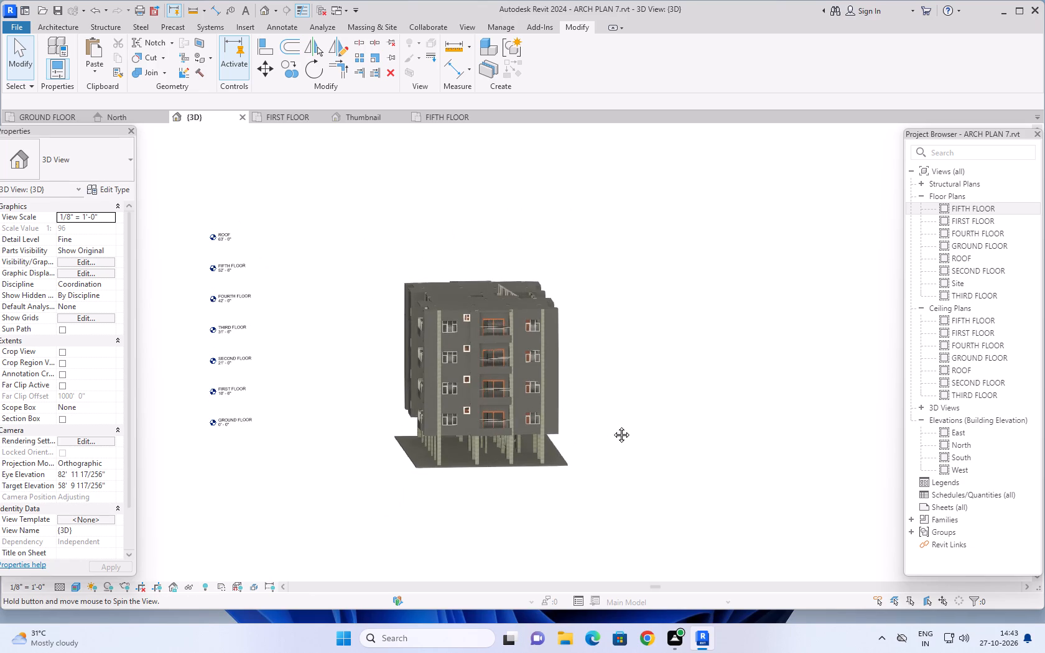
pyautogui.moveTo(612, 425); pyautogui.dragTo(613, 425, button='middle')
pyautogui.moveTo(608, 461); pyautogui.dragTo(705, 459, button='middle')
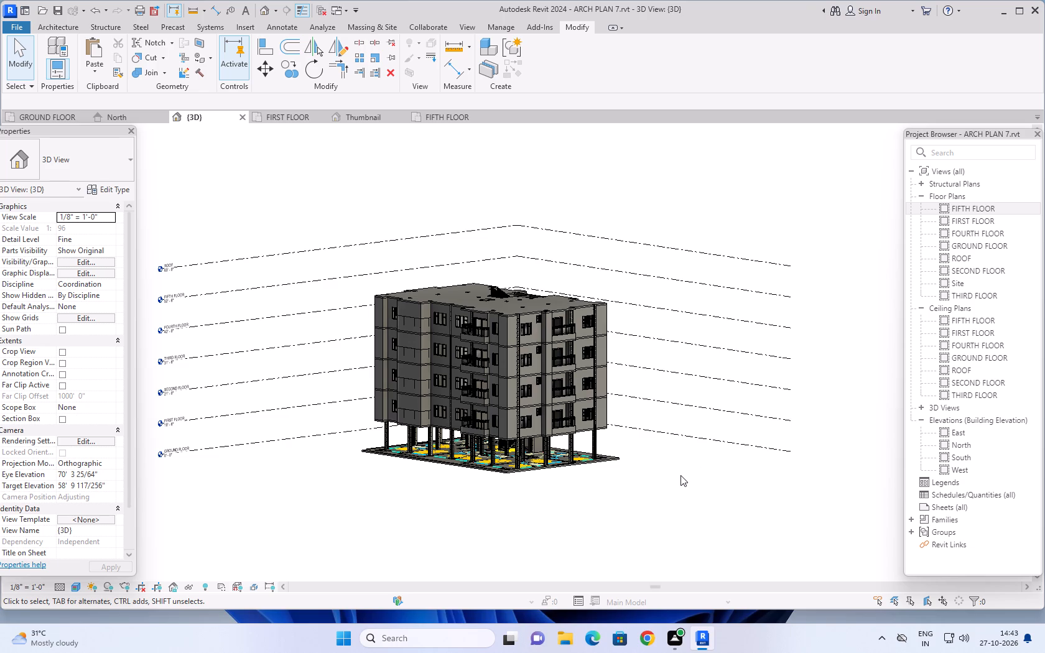
pyautogui.scroll(-1, 680, 475)
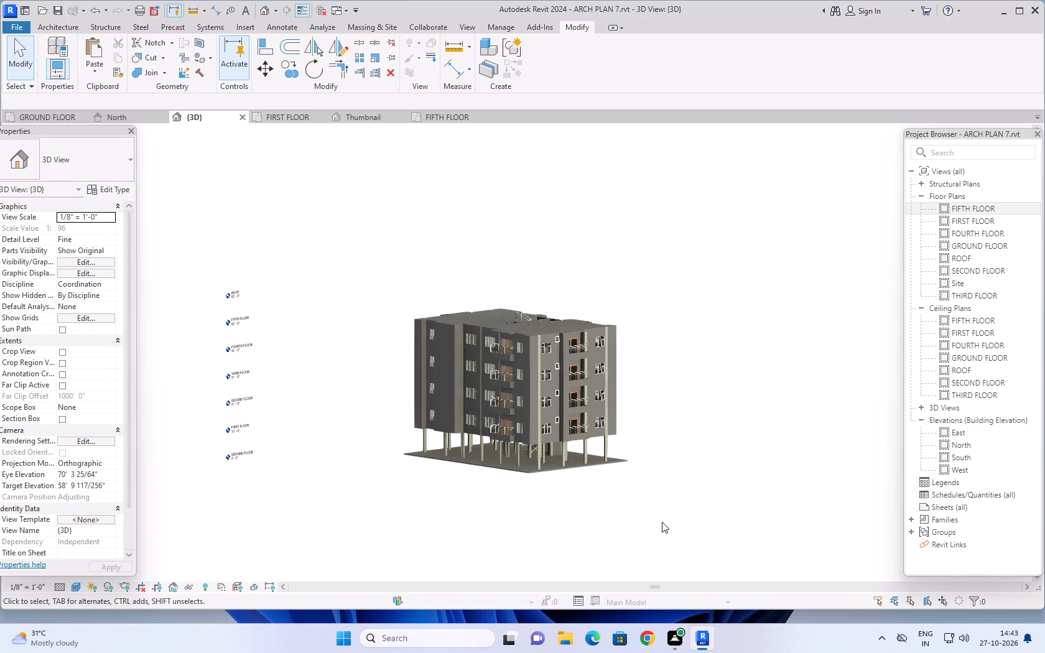
pyautogui.scroll(1, 649, 499)
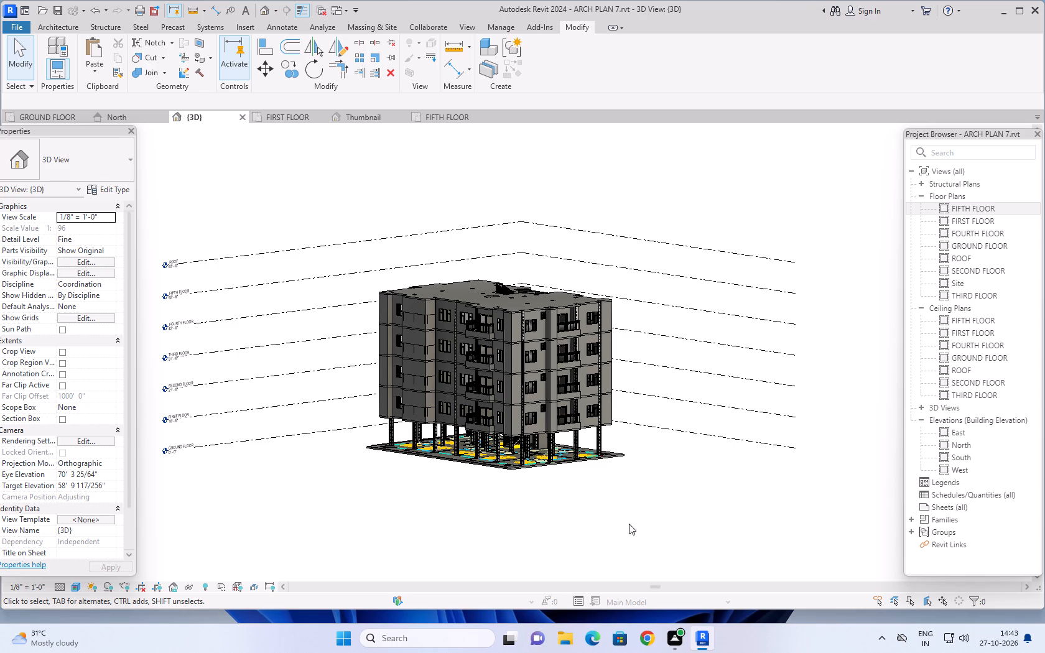
pyautogui.scroll(4, 628, 455)
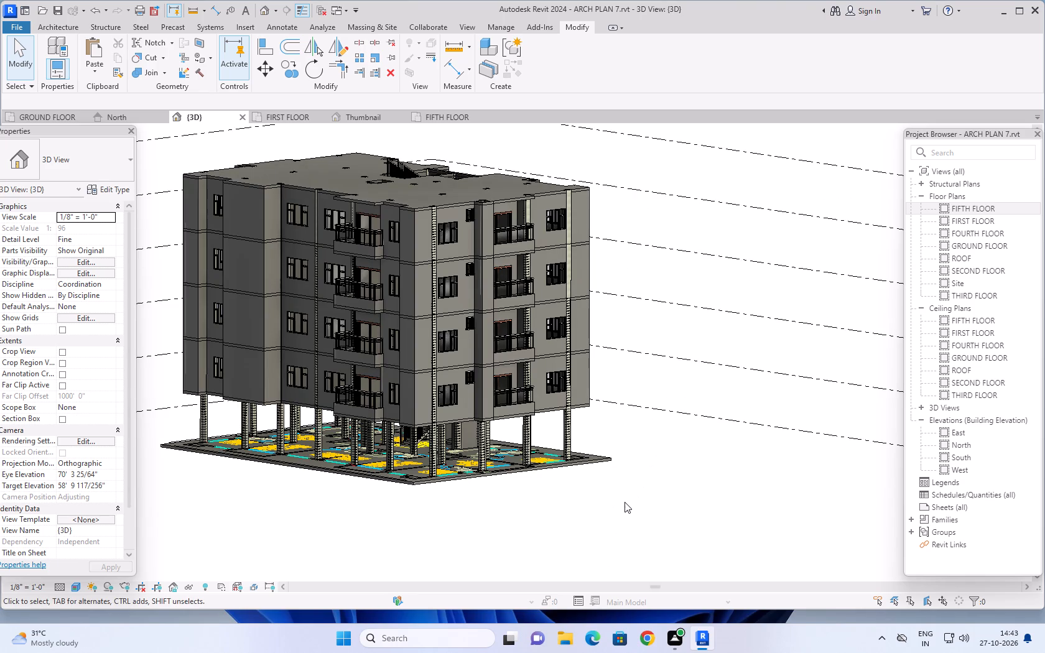
pyautogui.keyDown('shift'); pyautogui.moveTo(619, 501); pyautogui.dragTo(655, 499, button='middle'); pyautogui.keyUp('shift')
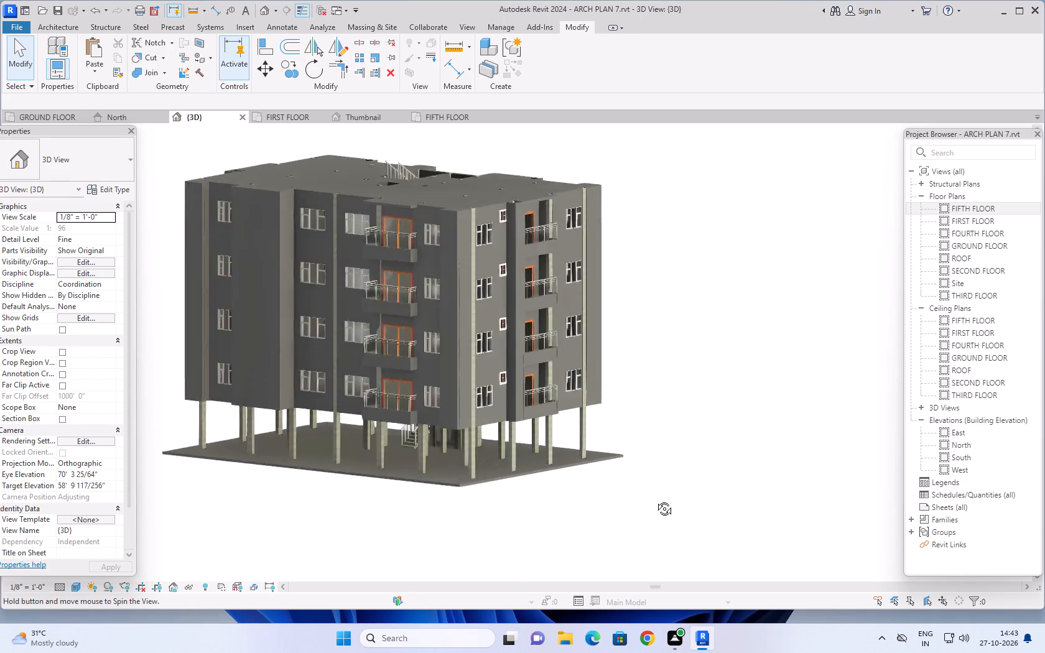
pyautogui.keyDown('shift'); pyautogui.moveTo(655, 499); pyautogui.dragTo(783, 491, button='middle'); pyautogui.keyUp('shift')
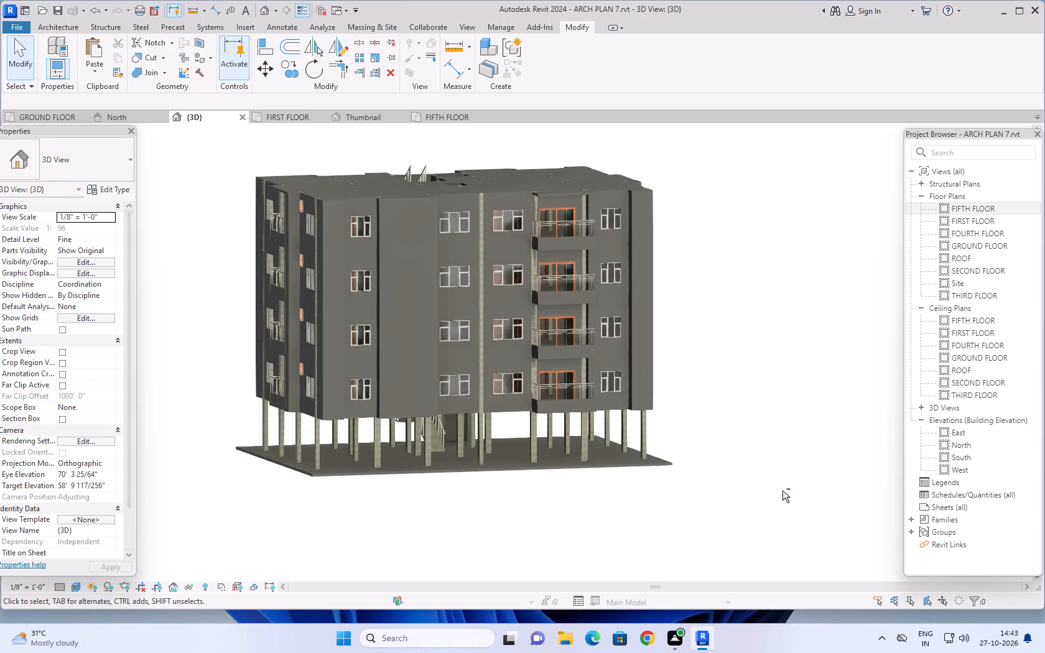
pyautogui.keyDown('shift'); pyautogui.moveTo(763, 482); pyautogui.dragTo(417, 539, button='middle'); pyautogui.keyUp('shift')
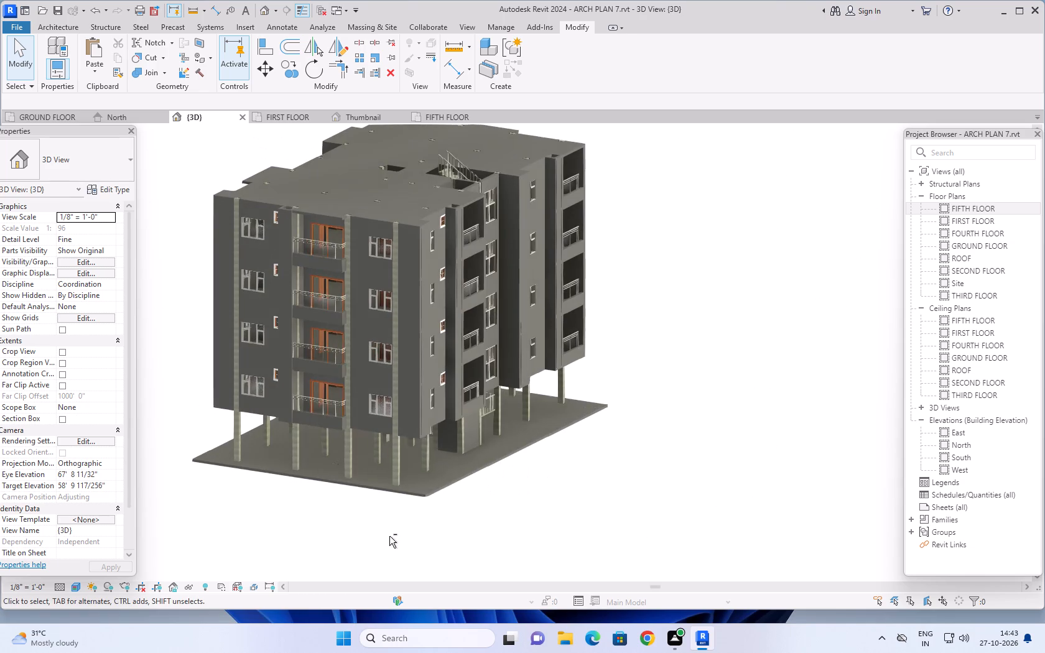
pyautogui.keyDown('shift'); pyautogui.moveTo(465, 524); pyautogui.dragTo(322, 489, button='middle'); pyautogui.keyUp('shift')
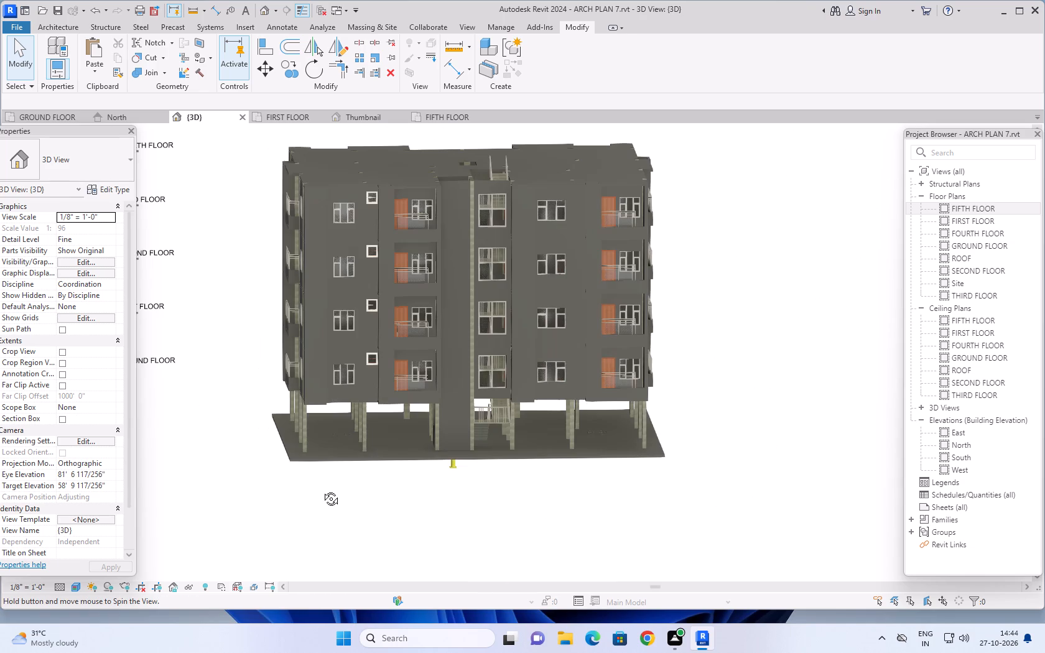
pyautogui.keyDown('shift'); pyautogui.moveTo(322, 489); pyautogui.dragTo(307, 509, button='middle'); pyautogui.keyUp('shift')
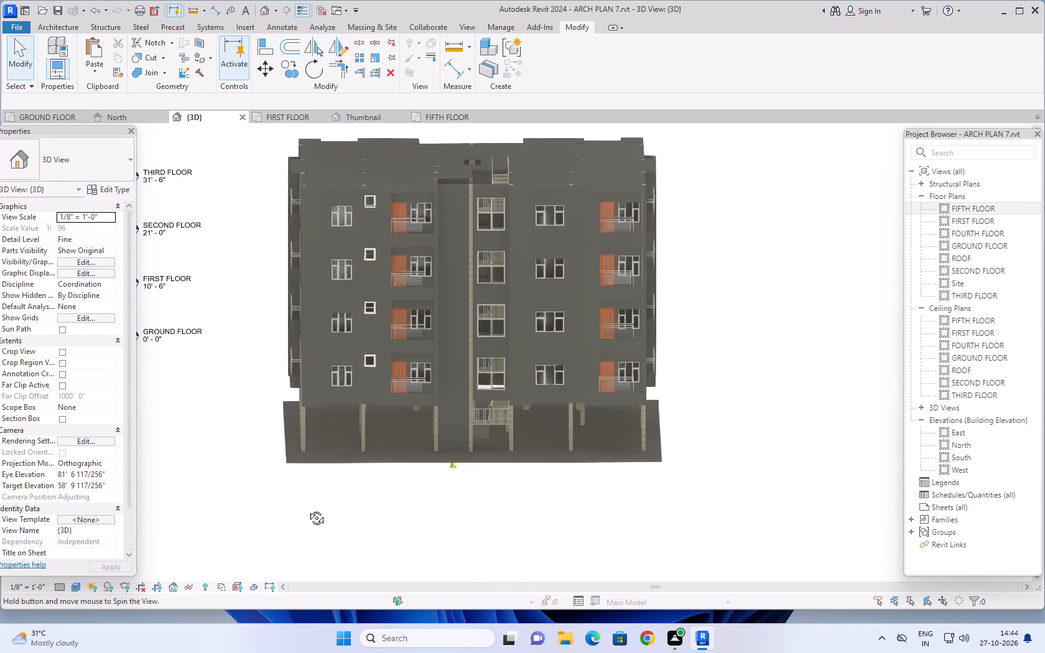
pyautogui.keyDown('shift'); pyautogui.moveTo(307, 509); pyautogui.dragTo(348, 505, button='middle'); pyautogui.keyUp('shift')
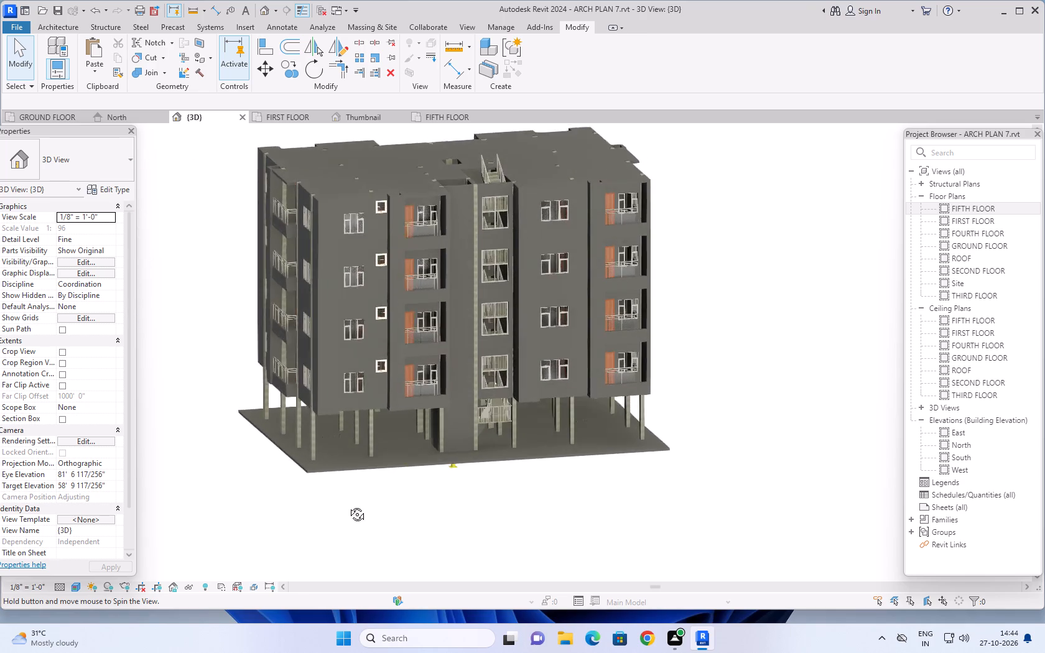
pyautogui.keyDown('shift'); pyautogui.moveTo(348, 505); pyautogui.dragTo(315, 479, button='middle'); pyautogui.keyUp('shift')
pyautogui.keyDown('shift'); pyautogui.moveTo(315, 479); pyautogui.dragTo(431, 541, button='middle'); pyautogui.keyUp('shift')
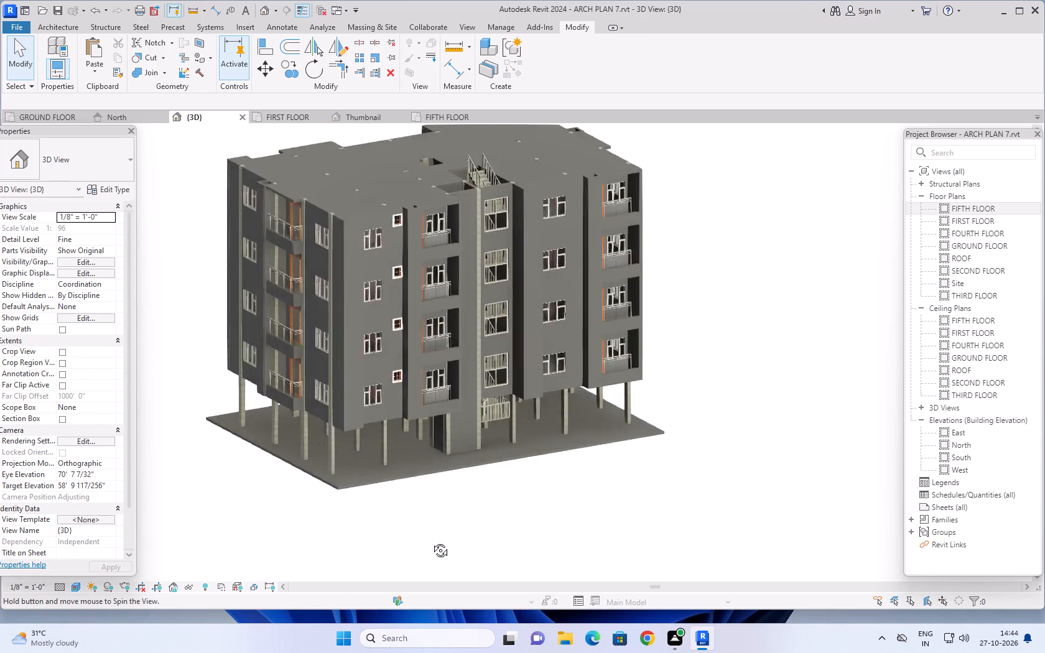
pyautogui.keyDown('shift'); pyautogui.moveTo(431, 541); pyautogui.dragTo(520, 544, button='middle'); pyautogui.keyUp('shift')
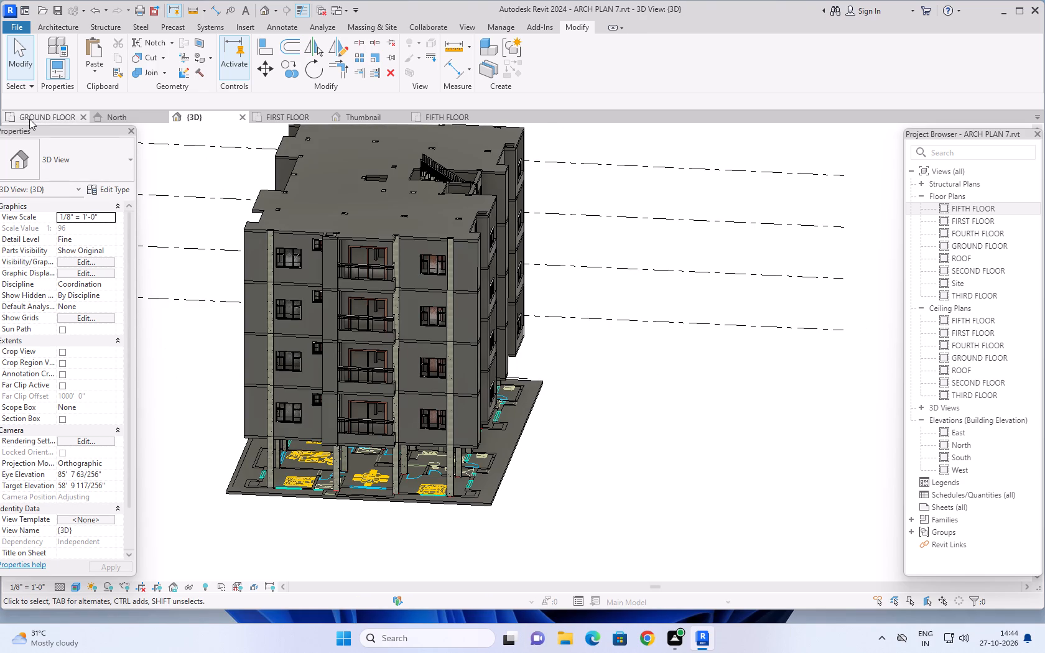
# Return to the ground floor plan and examine the room layout around the staircase and lift up close.
pyautogui.click(29, 119)
pyautogui.scroll(4, 571, 388)
pyautogui.moveTo(620, 409); pyautogui.dragTo(629, 390, button='middle')
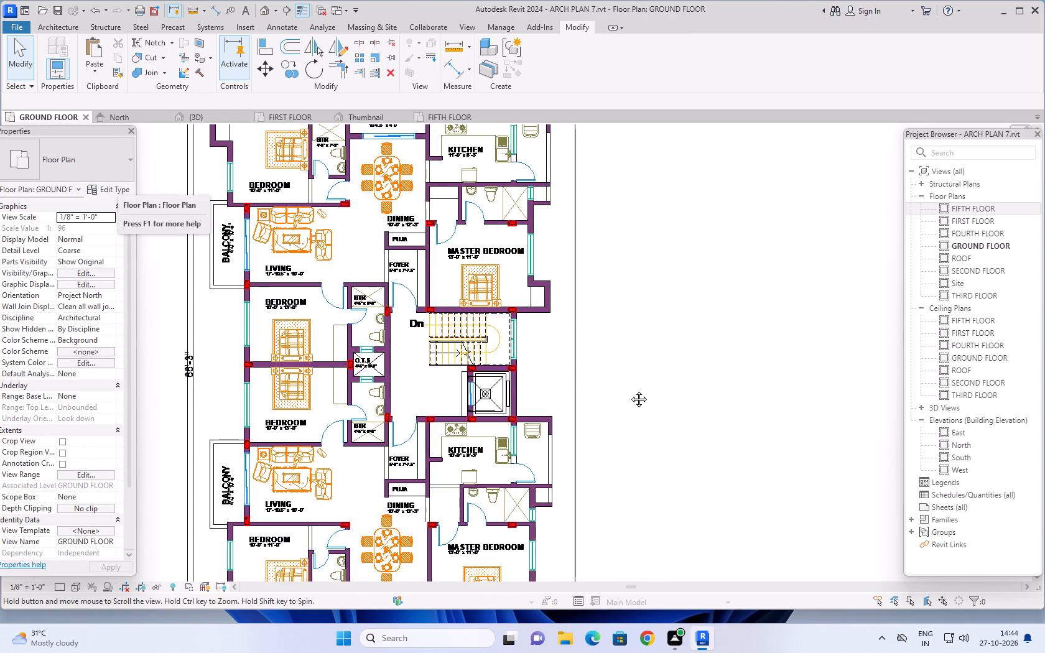
pyautogui.moveTo(629, 390); pyautogui.dragTo(664, 351, button='middle')
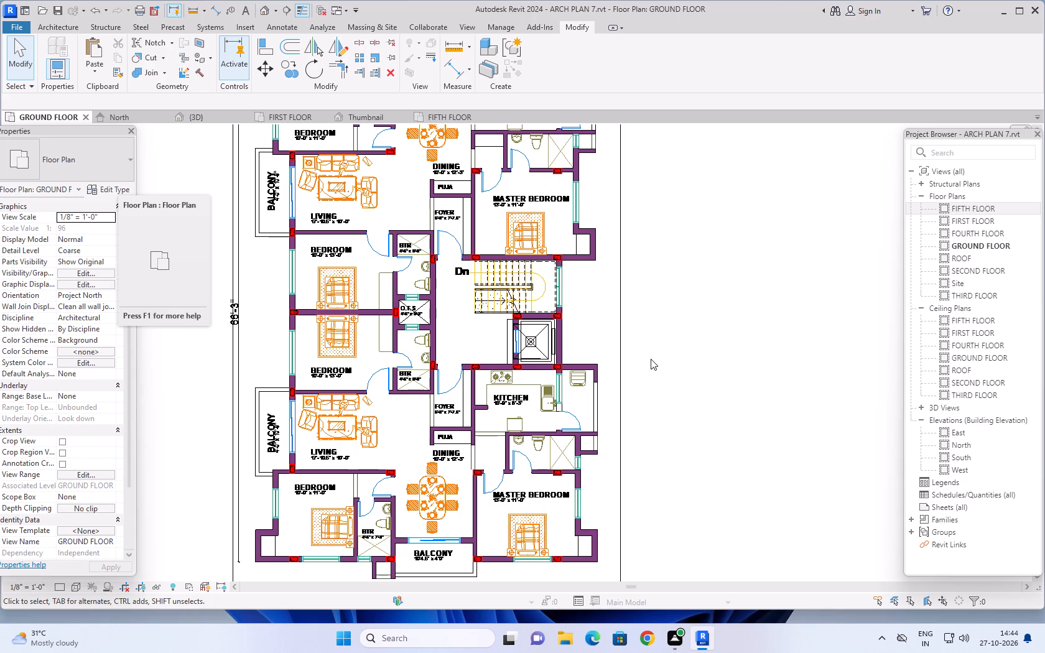
pyautogui.moveTo(660, 342); pyautogui.dragTo(699, 382, button='middle')
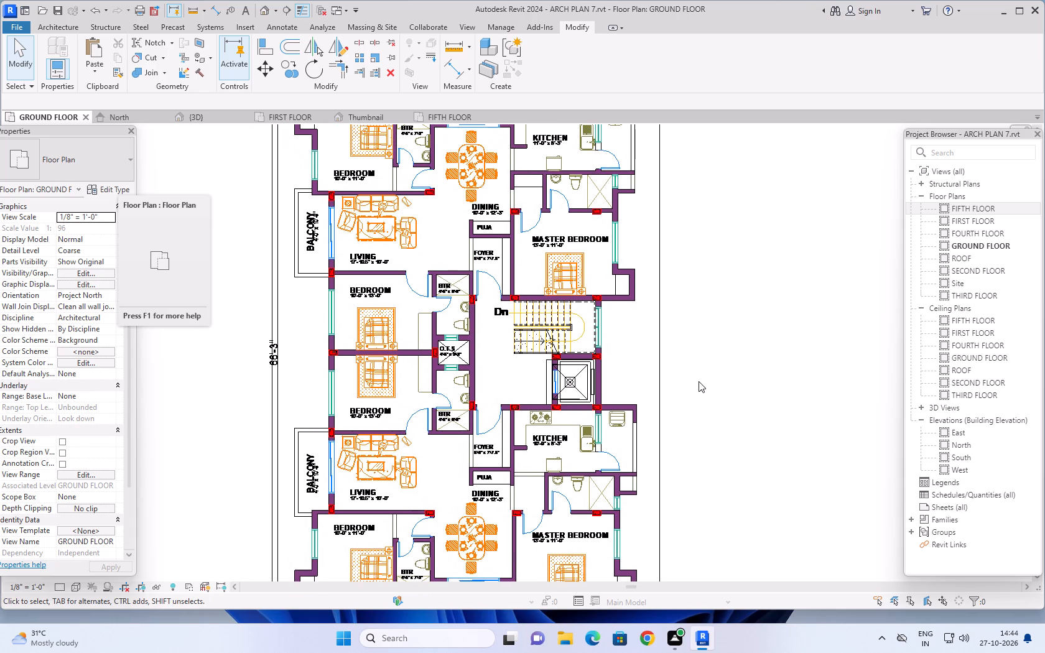
pyautogui.moveTo(704, 400); pyautogui.dragTo(588, 437, button='middle')
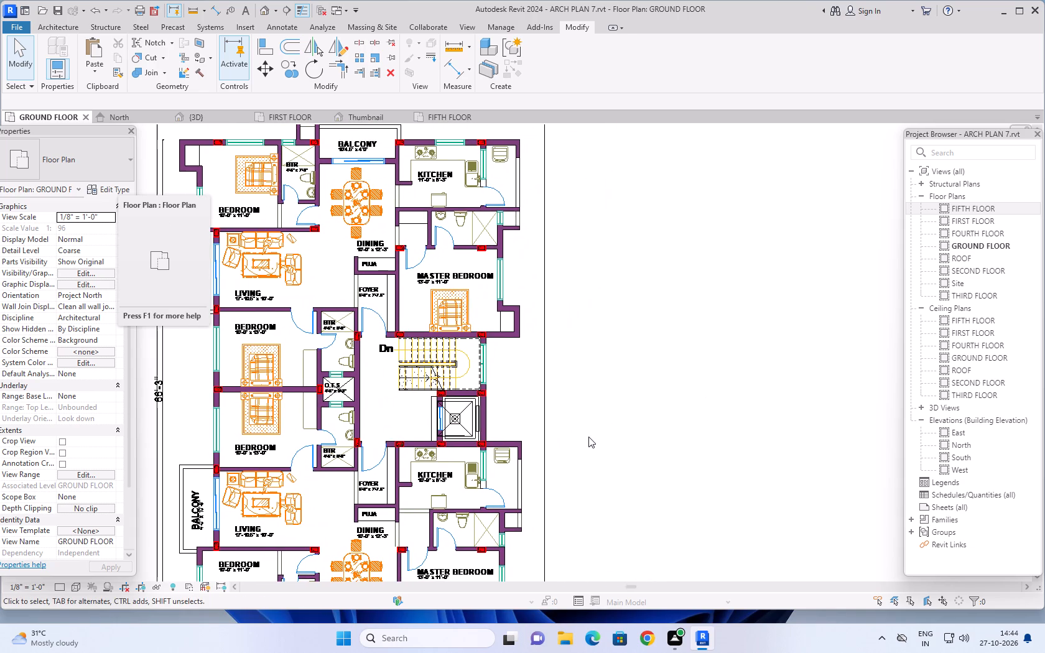
# Examine the ground floor CAD layout up close around the staircase, the lift and the adjoining kitchen.
pyautogui.moveTo(595, 426); pyautogui.dragTo(629, 442, button='middle')
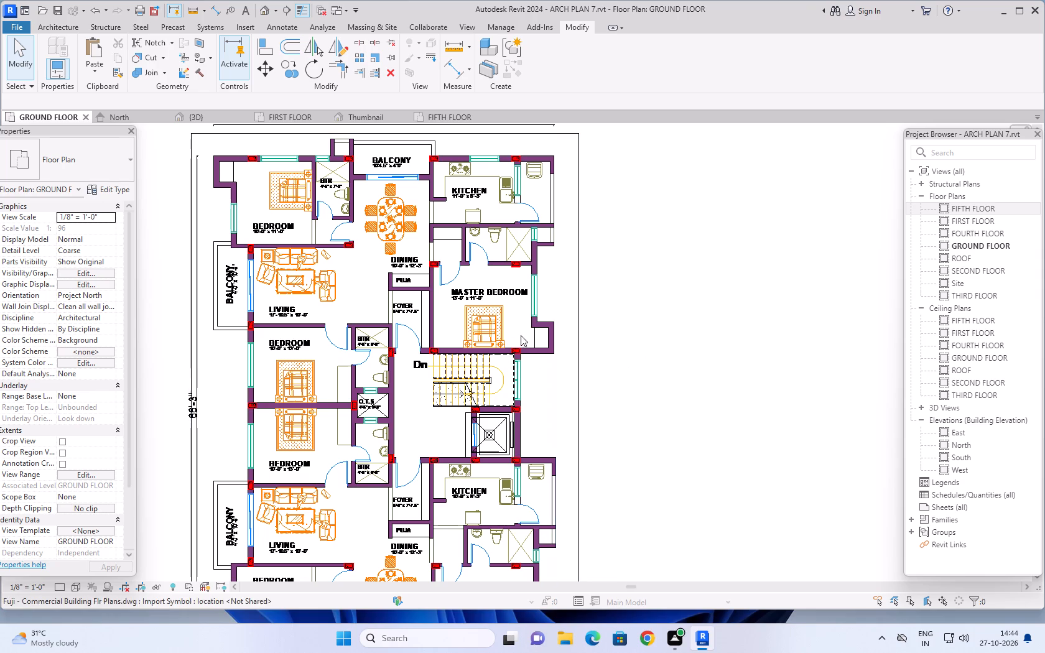
pyautogui.scroll(-1, 679, 336)
pyautogui.moveTo(640, 387); pyautogui.dragTo(670, 372, button='middle')
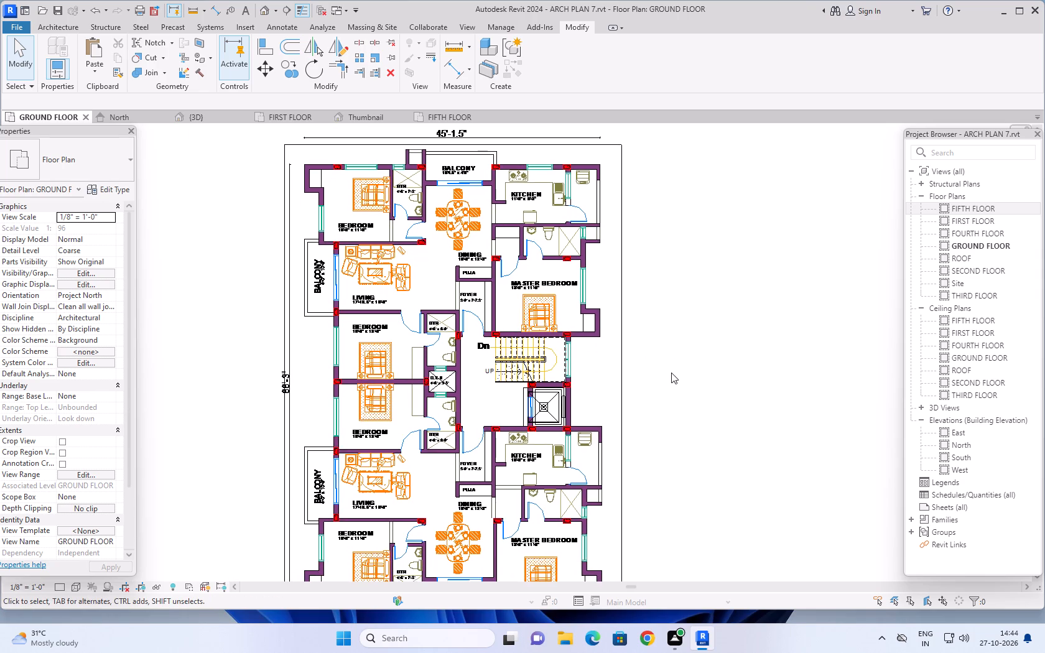
pyautogui.scroll(1, 670, 373)
pyautogui.moveTo(665, 376); pyautogui.dragTo(666, 338, button='middle')
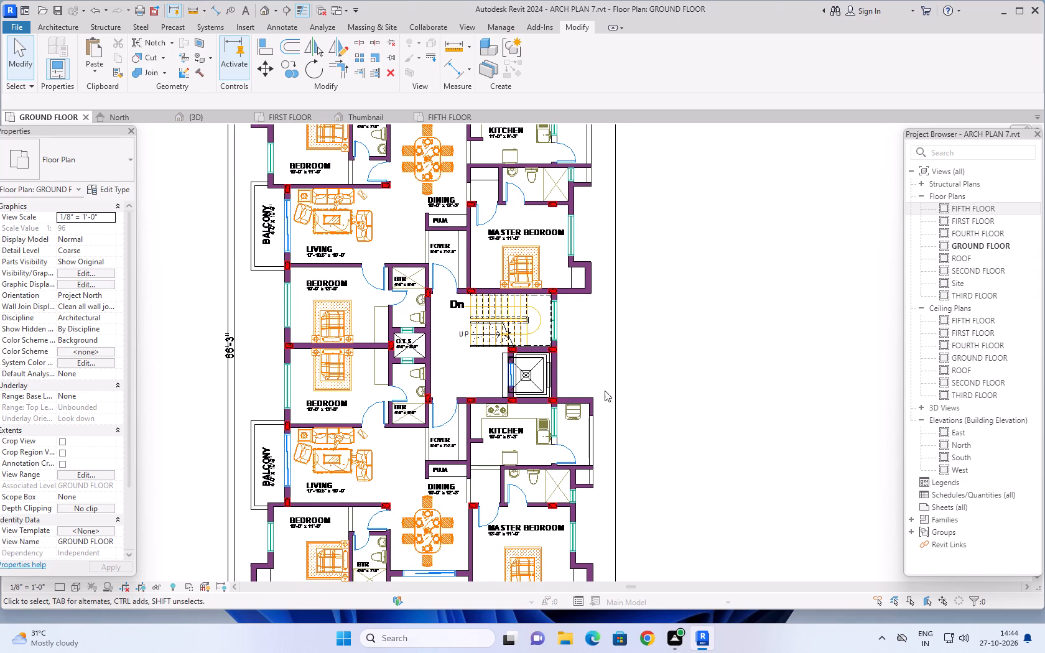
pyautogui.scroll(2, 593, 378)
pyautogui.moveTo(593, 368); pyautogui.dragTo(605, 347, button='middle')
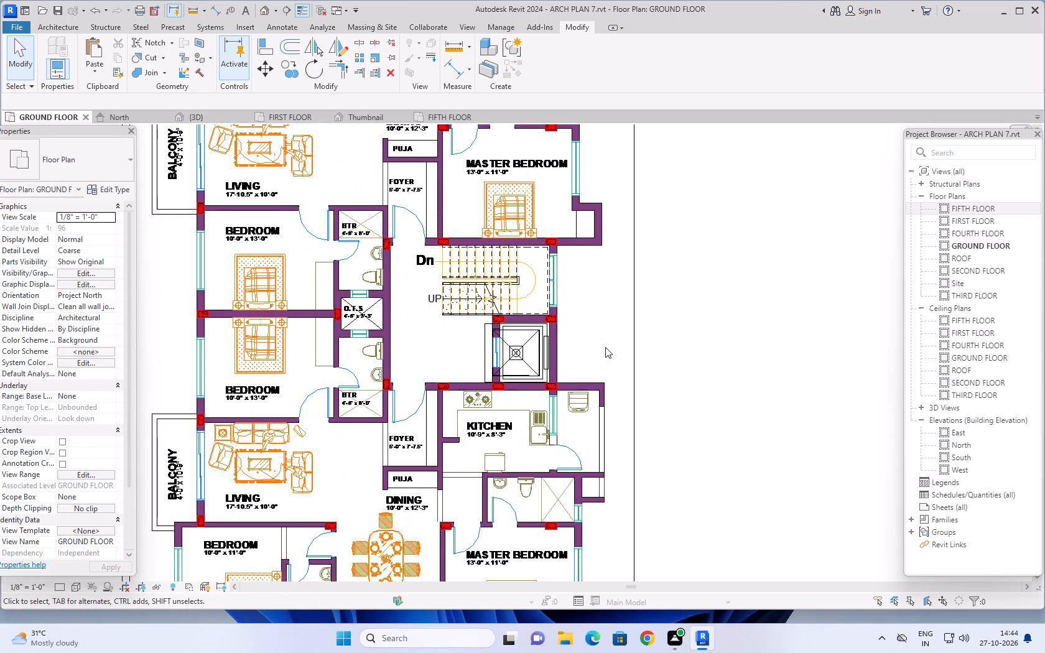
pyautogui.scroll(2, 605, 347)
pyautogui.moveTo(605, 347); pyautogui.dragTo(620, 316, button='middle')
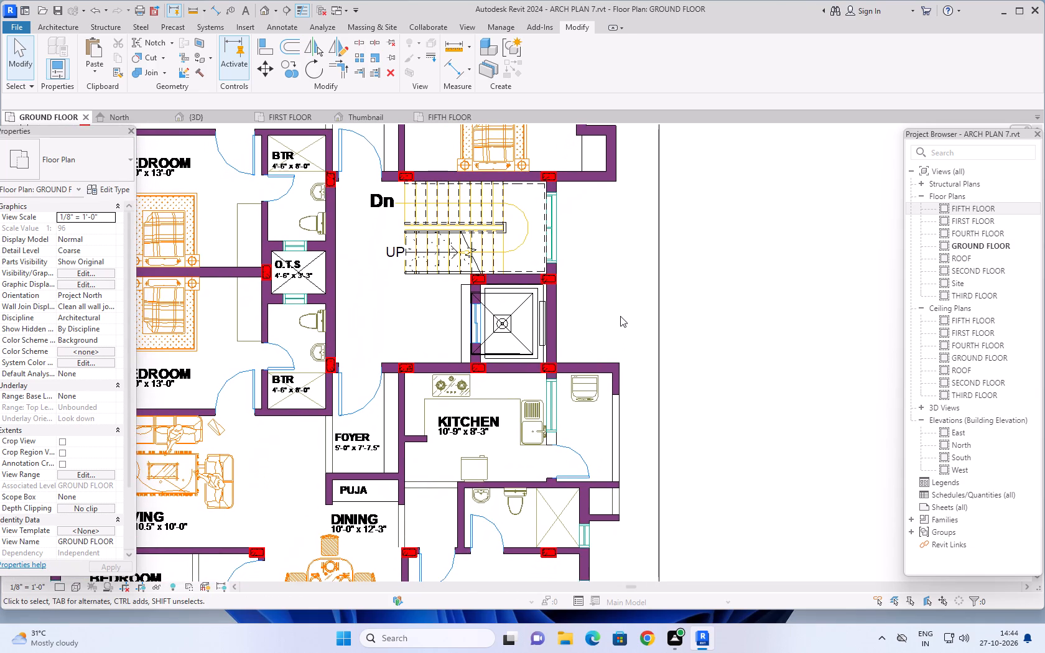
# Review the full ground floor layout, and check it against the North elevation and the fifth floor plan.
pyautogui.scroll(-8, 620, 316)
pyautogui.moveTo(712, 291); pyautogui.dragTo(685, 315, button='middle')
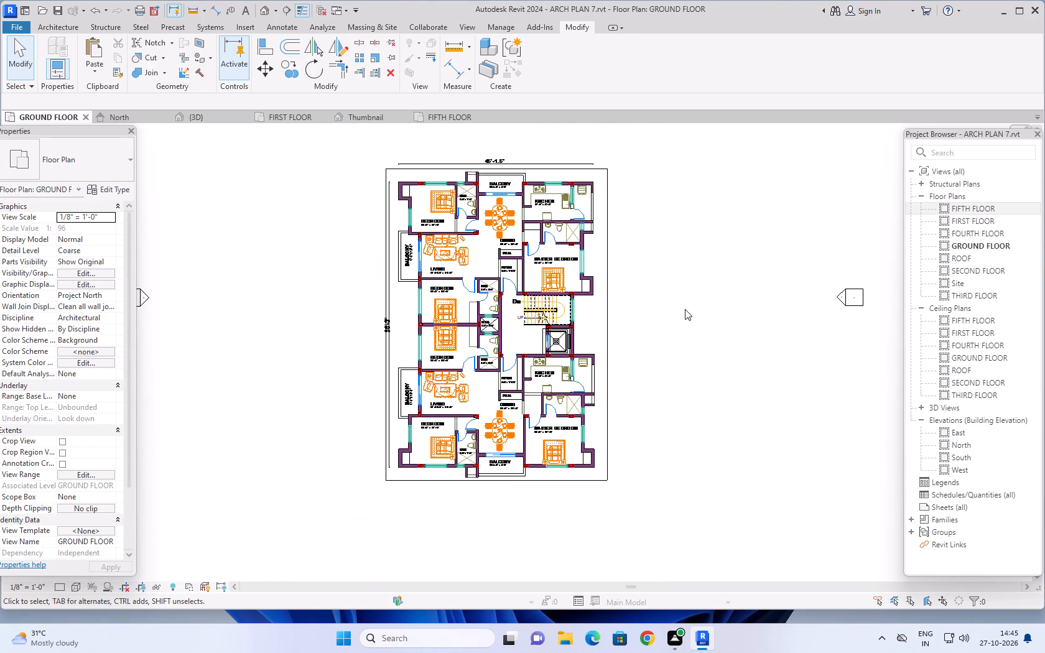
pyautogui.moveTo(684, 311); pyautogui.dragTo(679, 327, button='middle')
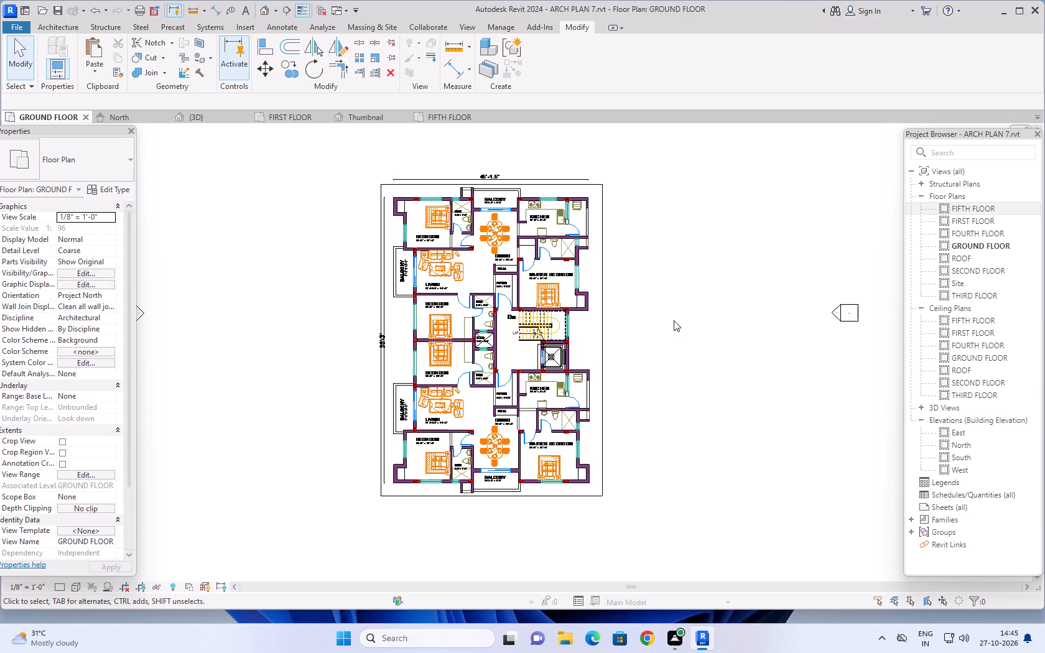
pyautogui.moveTo(674, 322); pyautogui.dragTo(671, 341, button='middle')
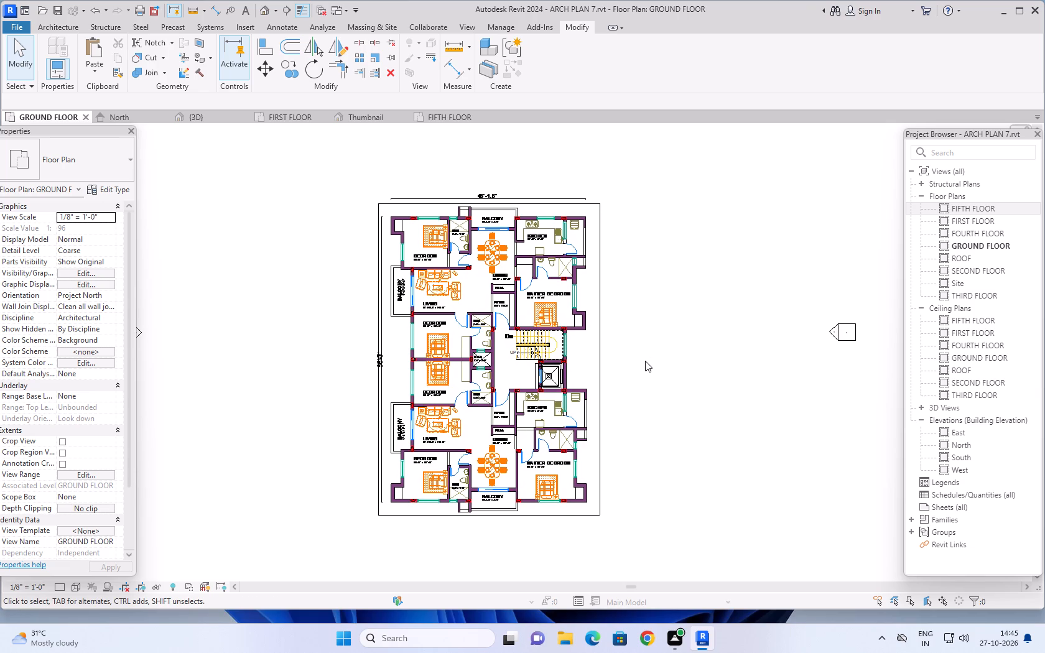
pyautogui.scroll(1, 644, 362)
pyautogui.moveTo(642, 363); pyautogui.dragTo(646, 371, button='middle')
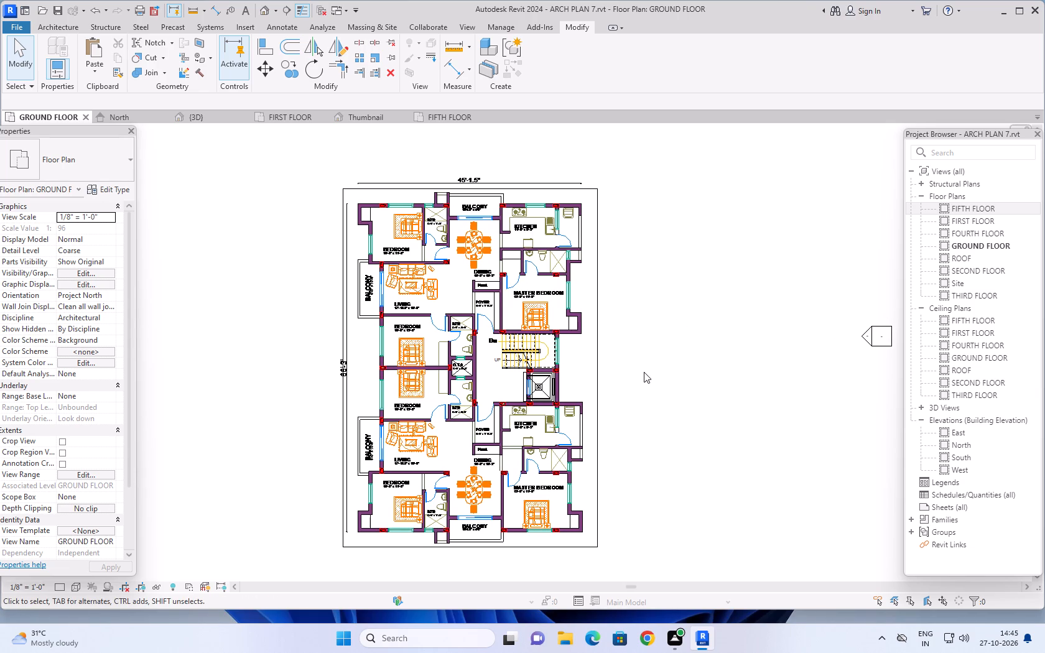
pyautogui.scroll(1, 604, 373)
pyautogui.moveTo(586, 364); pyautogui.dragTo(607, 375, button='middle')
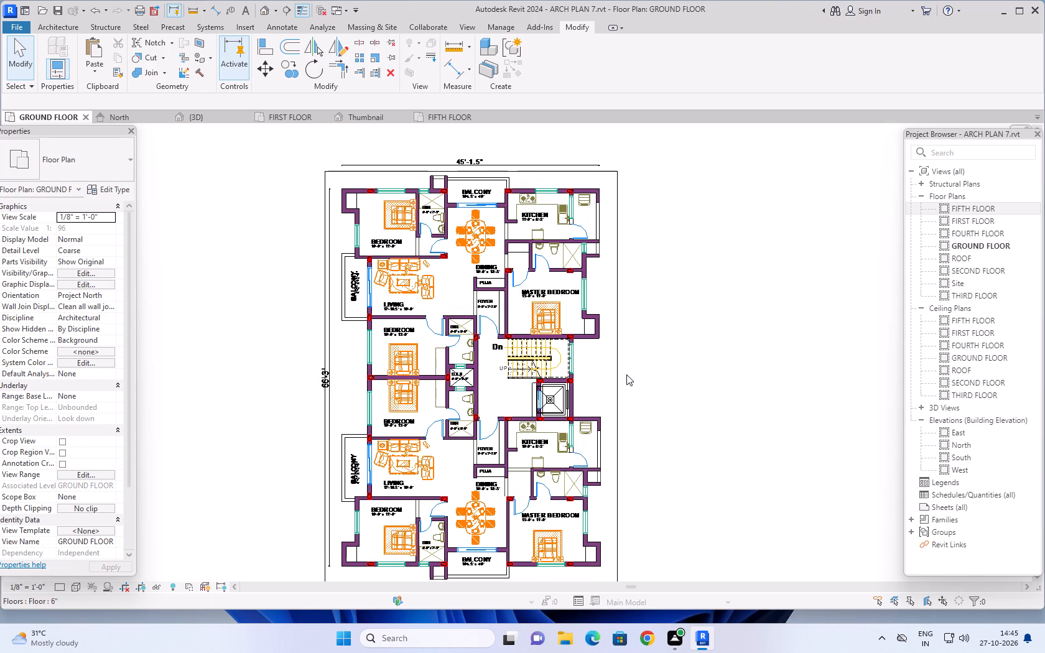
pyautogui.scroll(-2, 616, 376)
pyautogui.moveTo(633, 376); pyautogui.dragTo(621, 373, button='middle')
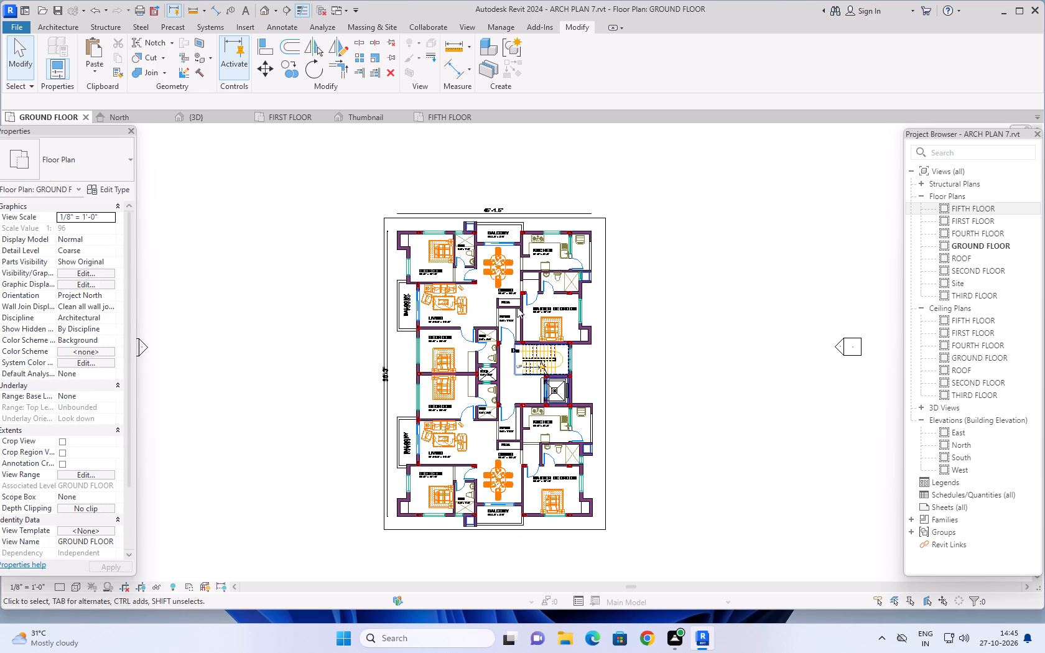
pyautogui.click(129, 116)
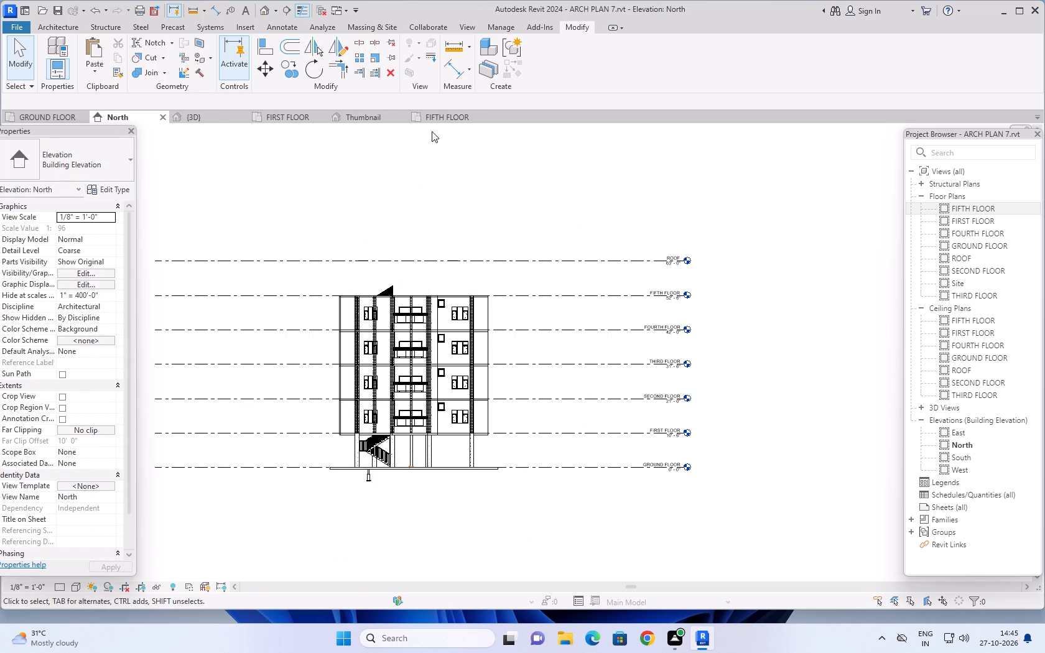
pyautogui.click(443, 116)
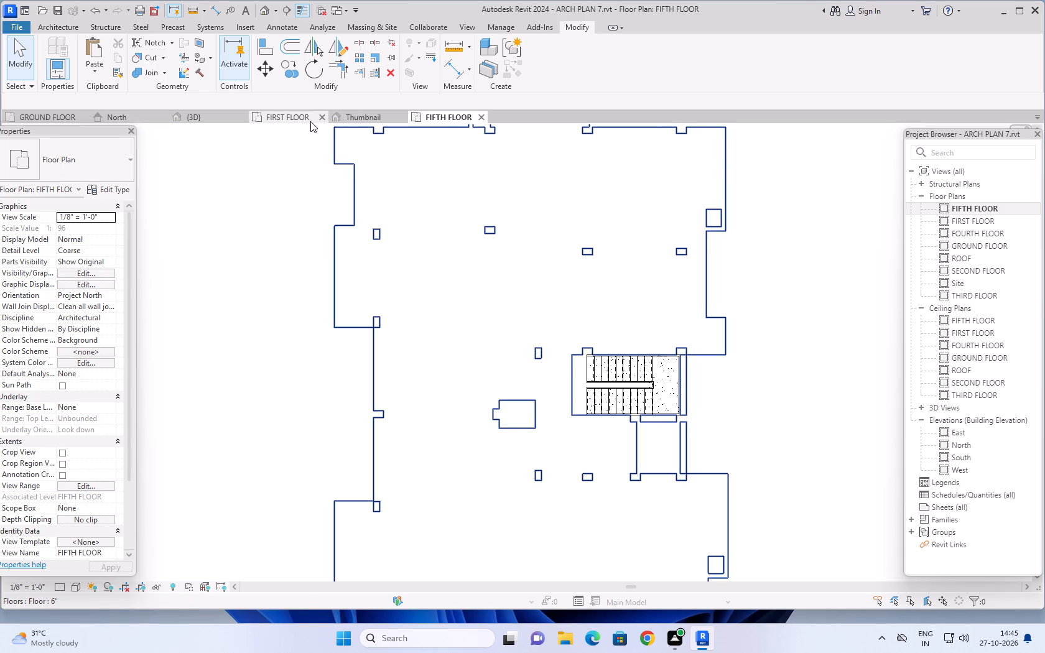
# In the 3D view, copy the first-floor staircase facade's two 9" walls and storefront curtain wall, pasting them aligned to the GROUND FLOOR level.
pyautogui.click(215, 117)
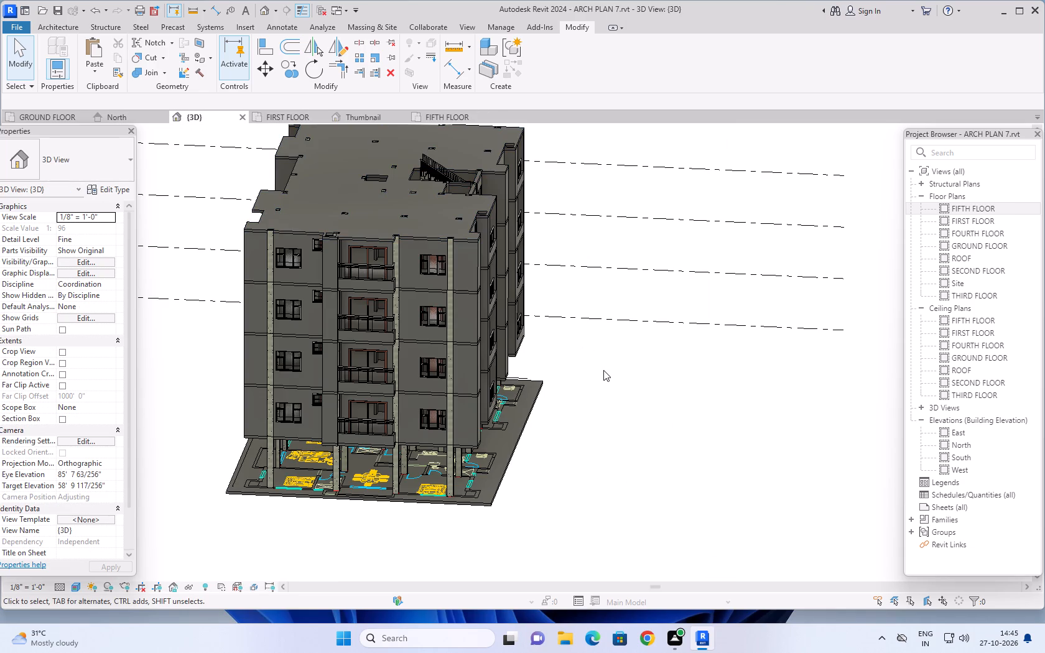
pyautogui.keyDown('shift'); pyautogui.moveTo(600, 371); pyautogui.dragTo(408, 332, button='middle'); pyautogui.keyUp('shift')
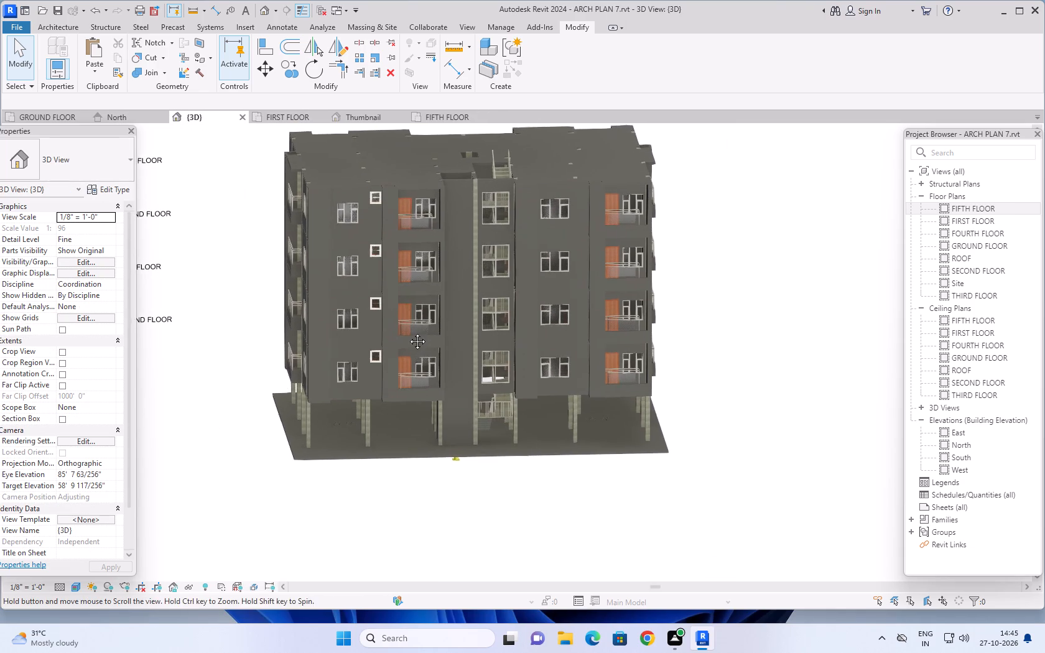
pyautogui.keyDown('shift'); pyautogui.moveTo(408, 332); pyautogui.dragTo(409, 330, button='middle'); pyautogui.keyUp('shift')
pyautogui.scroll(9, 489, 362)
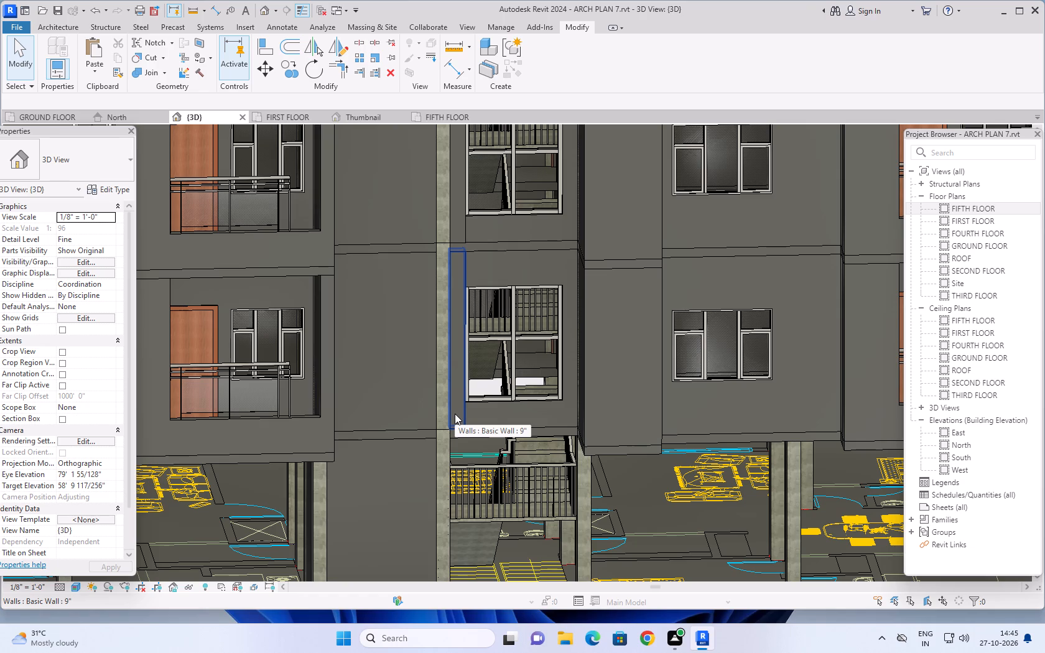
pyautogui.click(455, 414)
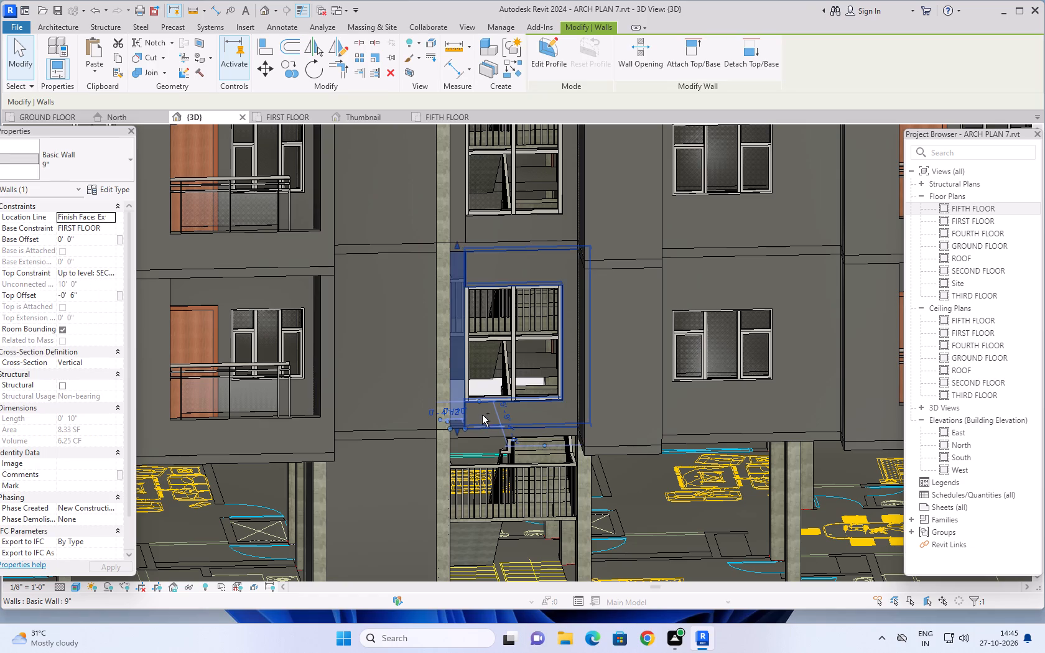
pyautogui.keyDown('ctrl'); pyautogui.click(482, 415); pyautogui.keyUp('ctrl')
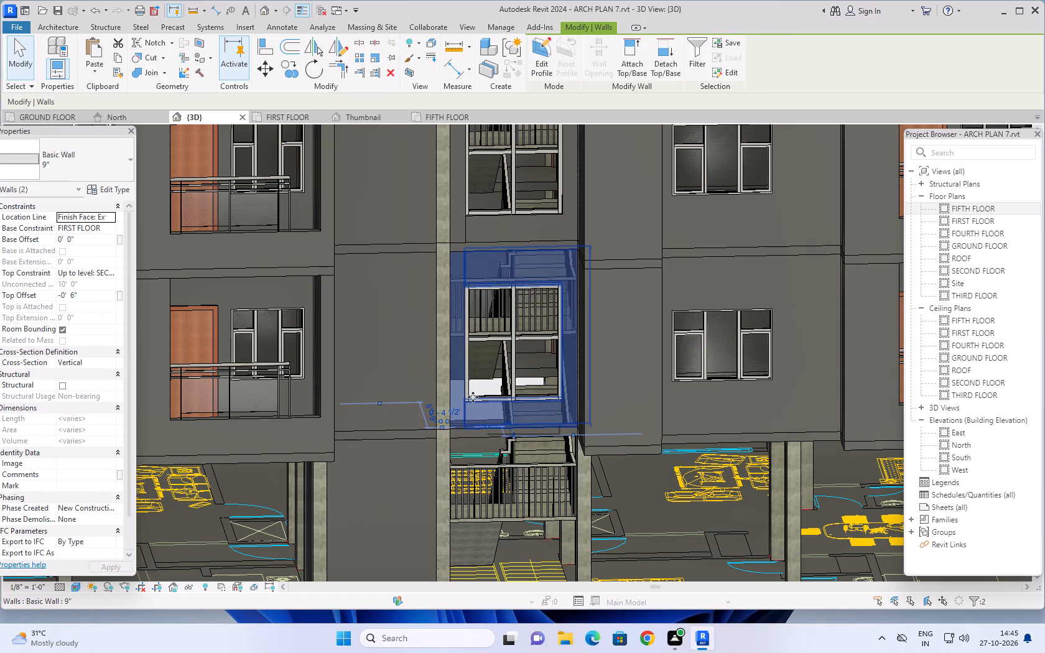
pyautogui.keyDown('ctrl'); pyautogui.click(489, 388); pyautogui.keyUp('ctrl')
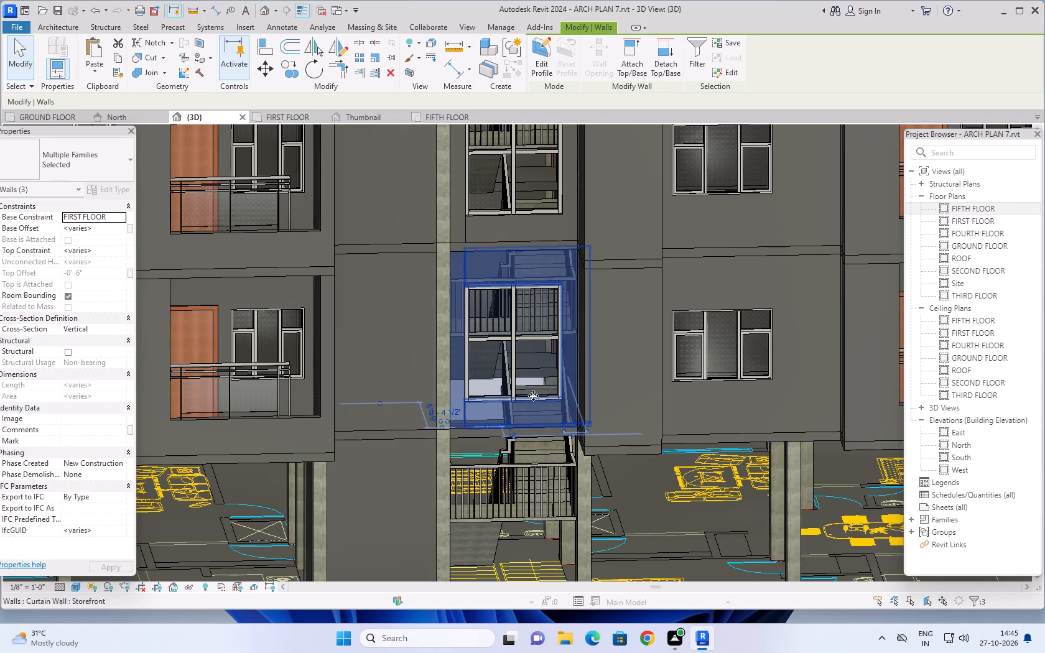
pyautogui.click(120, 59)
pyautogui.click(98, 71)
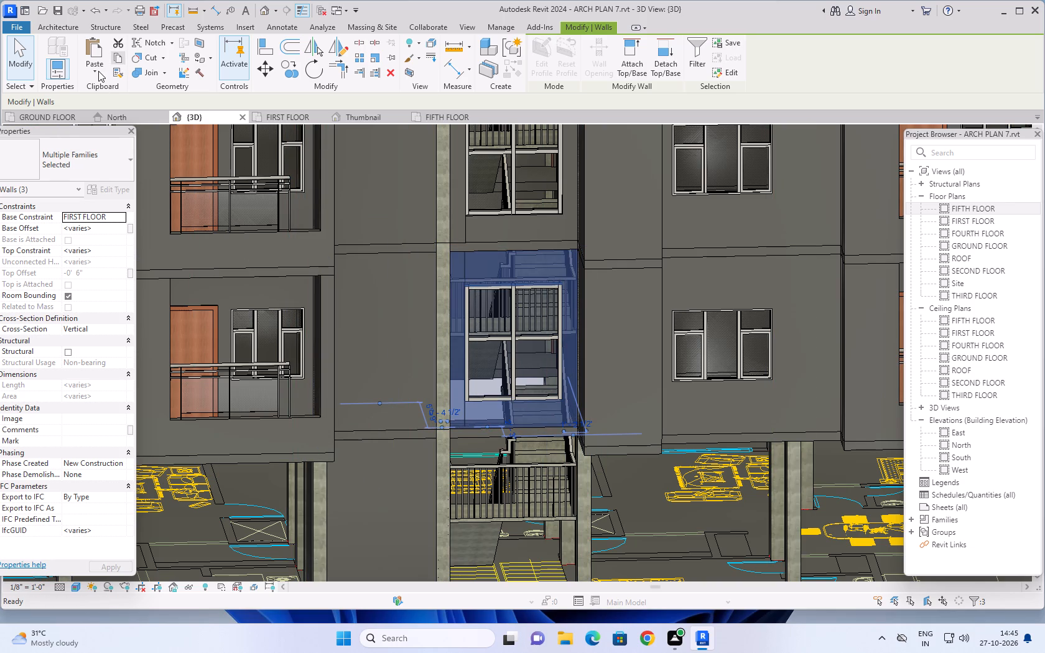
pyautogui.click(117, 115)
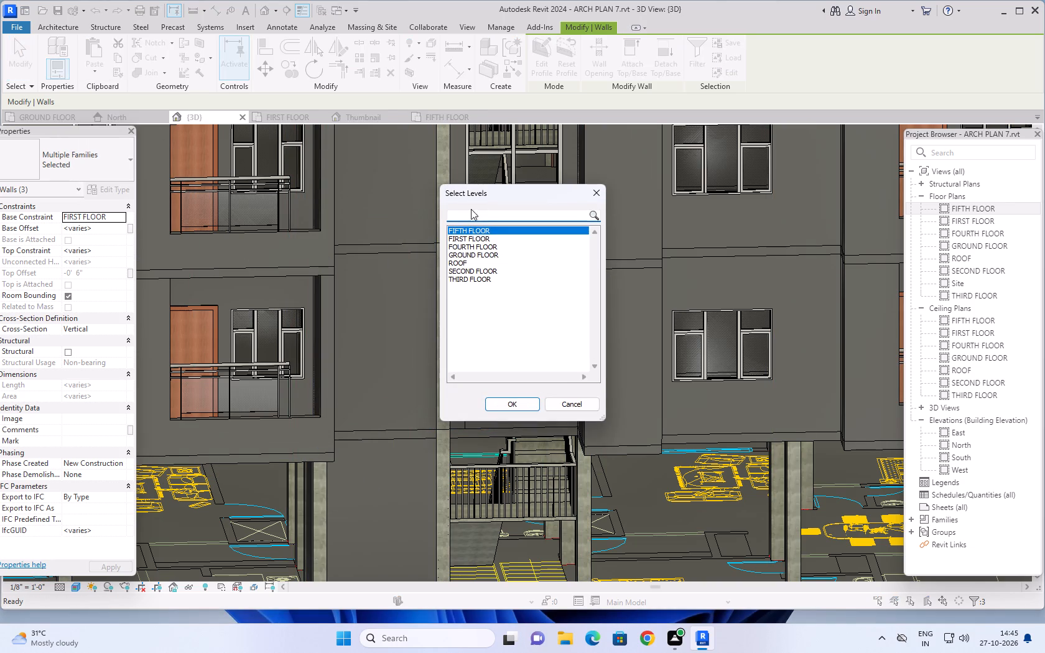
pyautogui.click(479, 256)
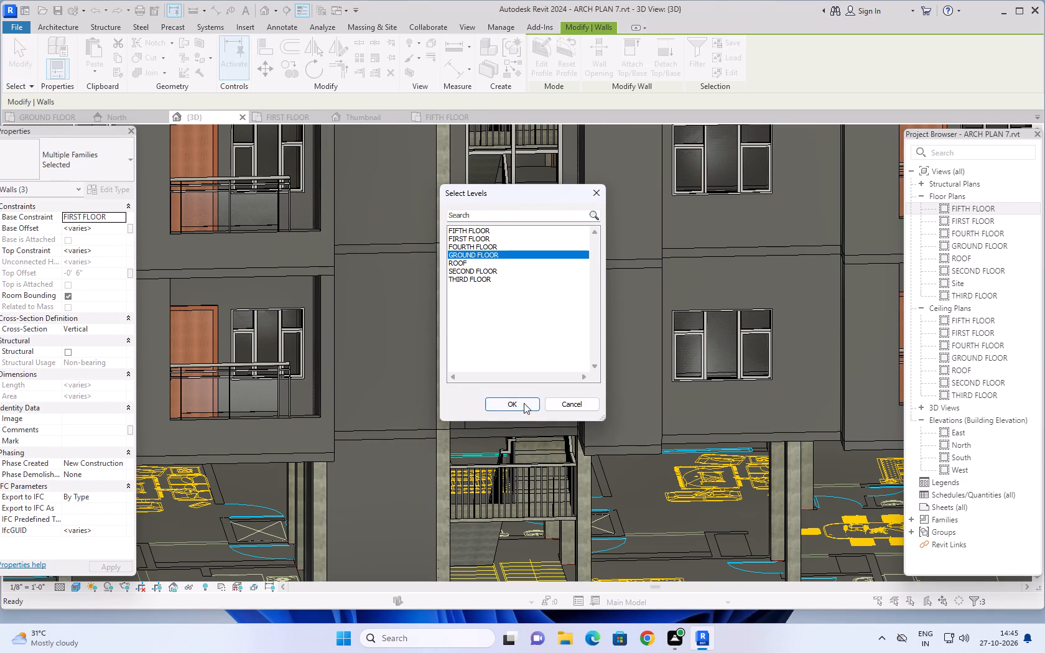
pyautogui.click(522, 405)
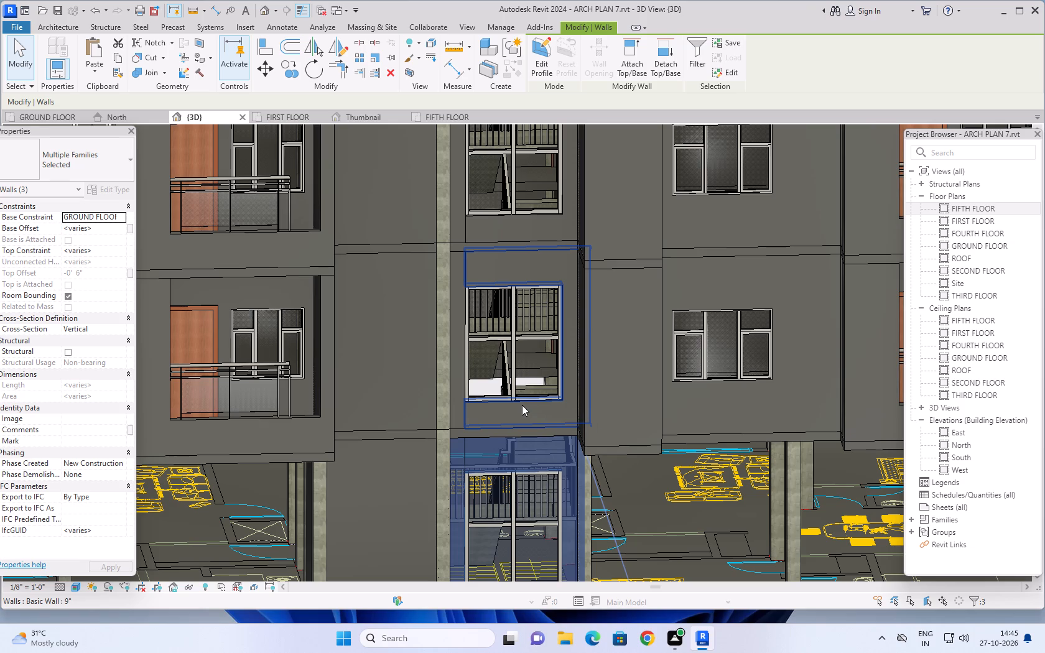
# Inspect the staircase facade in 3D, from the pasted ground-floor walls up to the top slab.
pyautogui.scroll(-2, 455, 415)
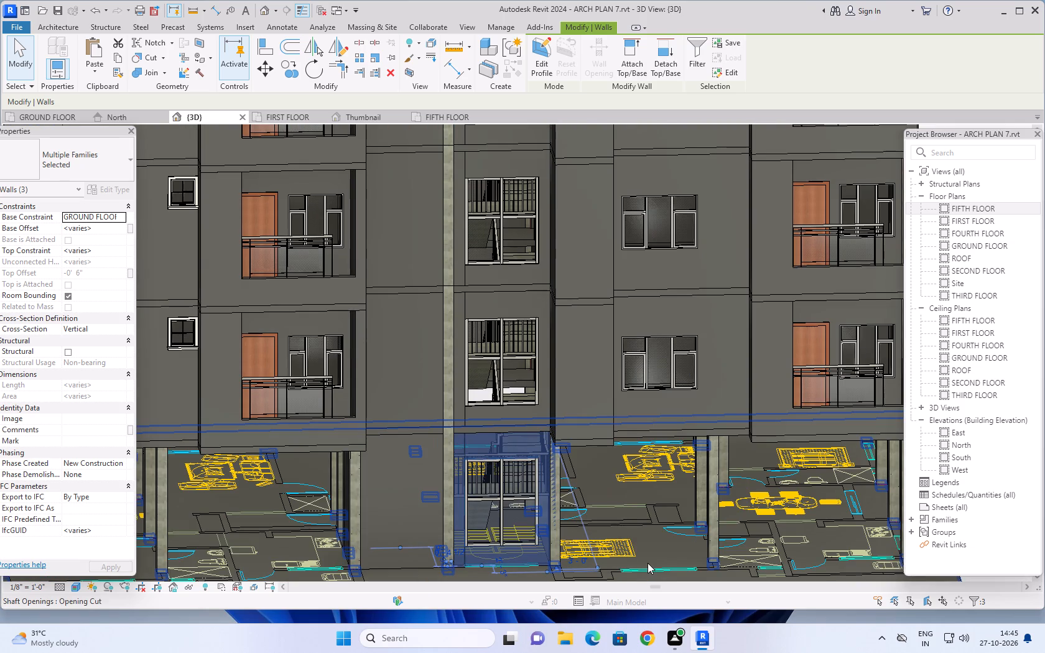
pyautogui.scroll(-2, 621, 551)
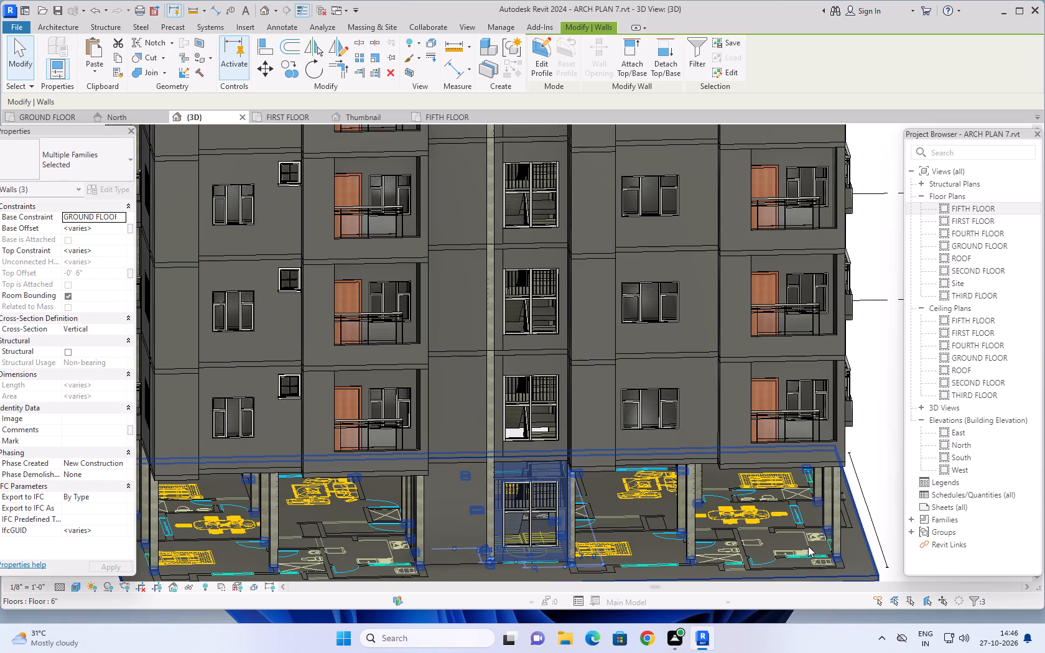
pyautogui.scroll(-1, 864, 501)
pyautogui.moveTo(886, 465); pyautogui.dragTo(854, 423, button='middle')
pyautogui.middleClick(854, 423)
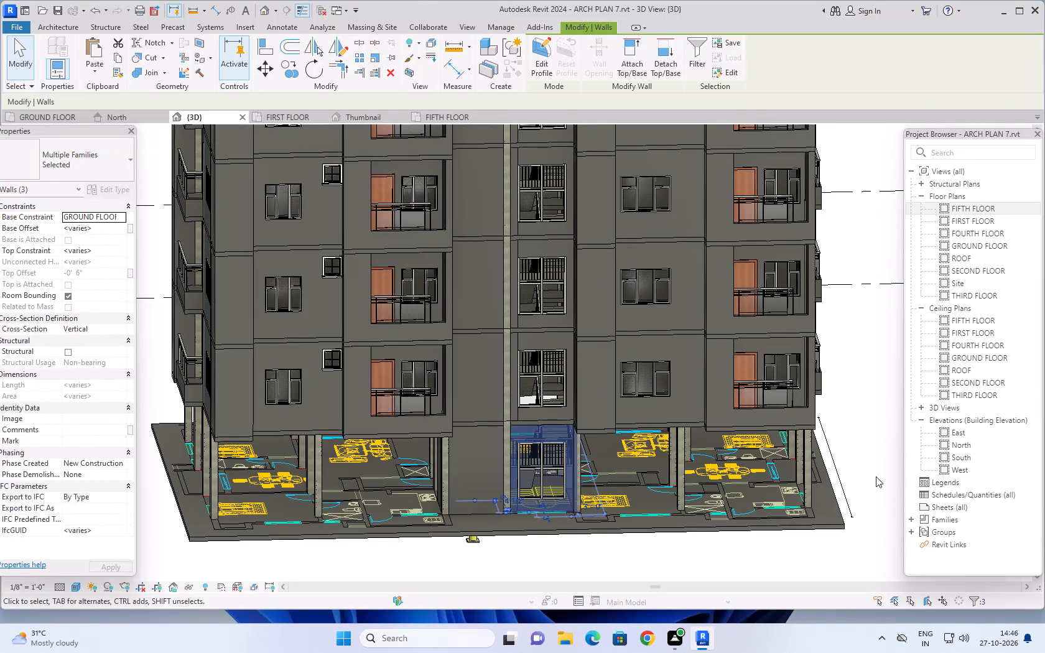
pyautogui.scroll(-1, 878, 476)
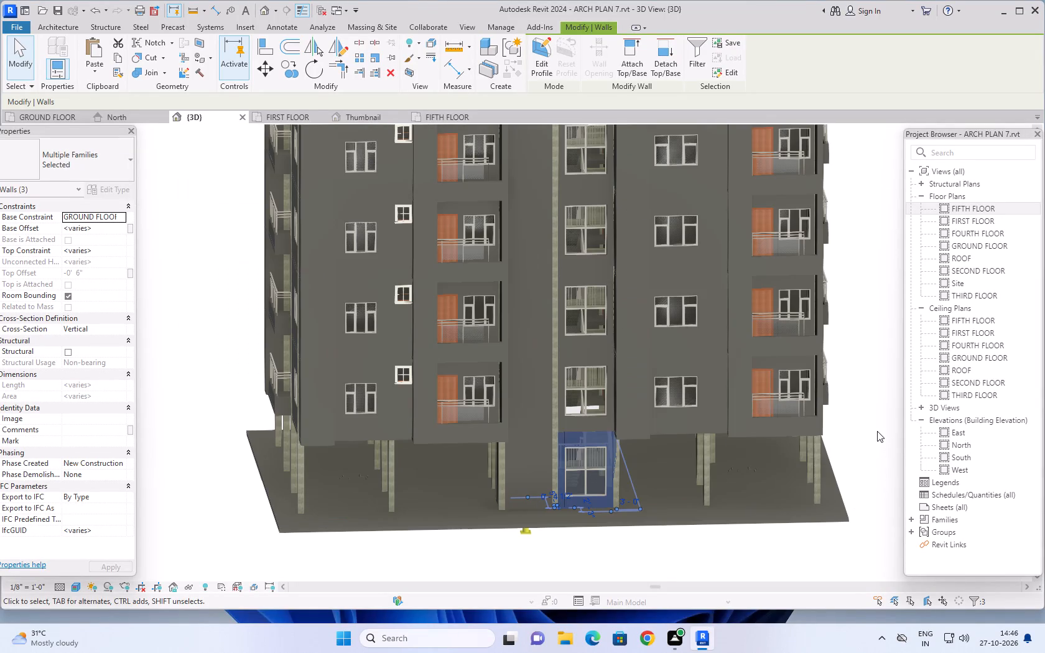
pyautogui.moveTo(877, 427); pyautogui.dragTo(863, 442, button='middle')
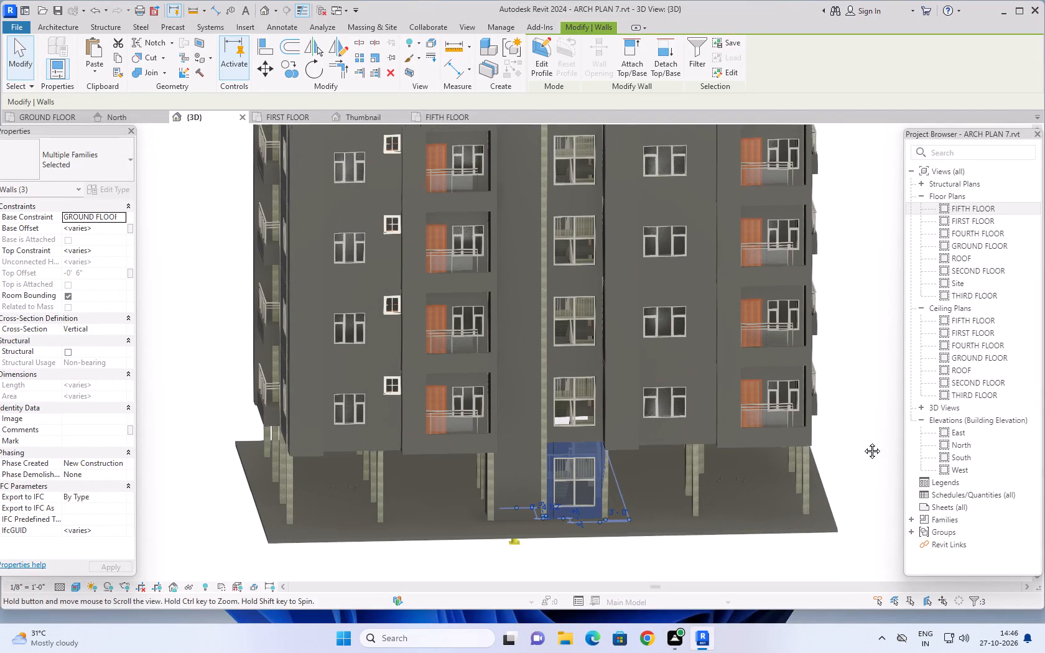
pyautogui.moveTo(863, 442); pyautogui.dragTo(835, 506, button='middle')
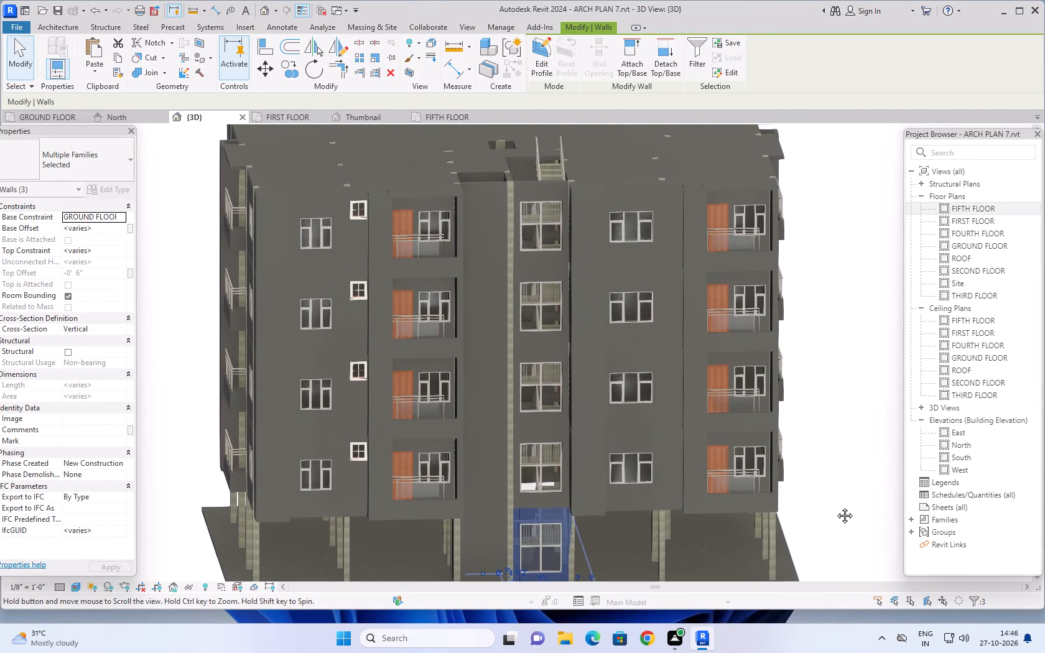
pyautogui.moveTo(835, 506); pyautogui.dragTo(837, 506, button='middle')
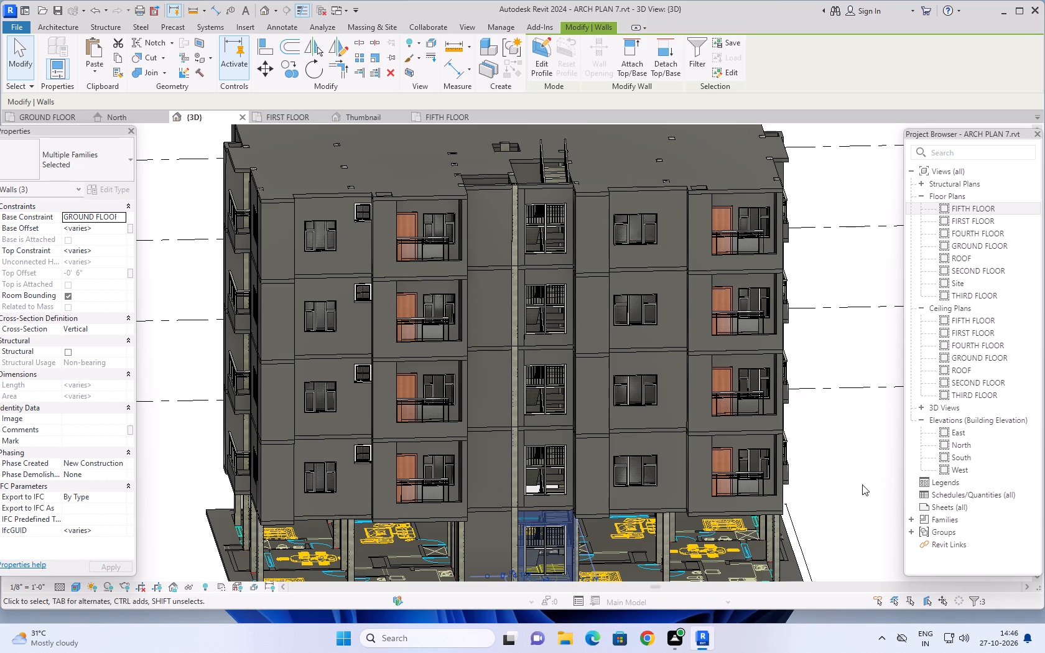
pyautogui.moveTo(864, 473); pyautogui.dragTo(826, 433, button='middle')
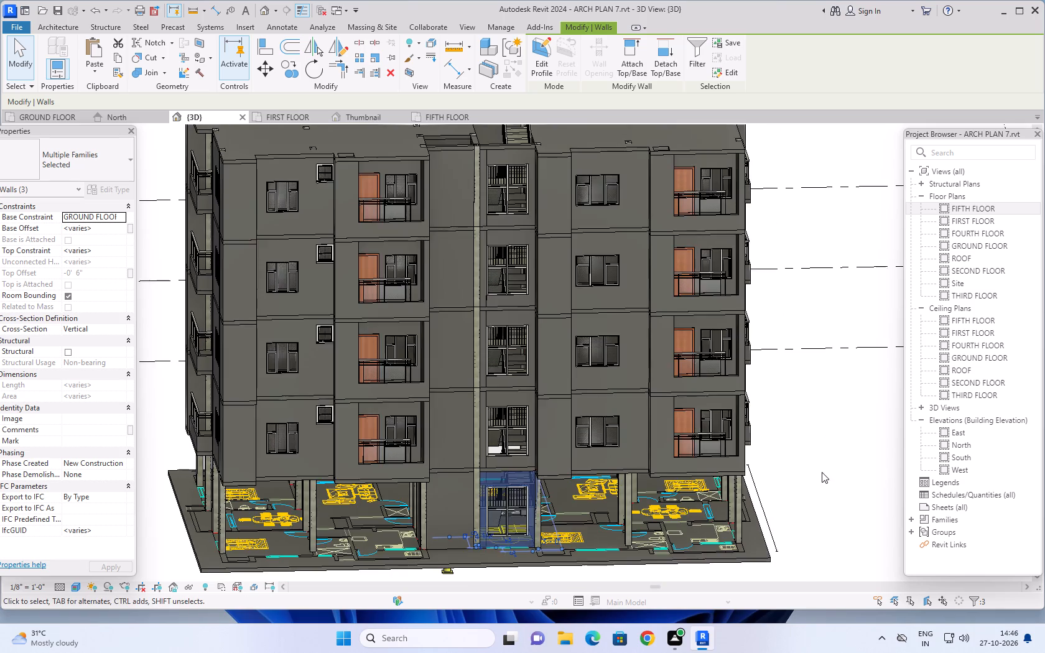
# Orbit the 3D model to examine the top slab's staircase and lift openings from above and from the side.
pyautogui.moveTo(822, 472); pyautogui.dragTo(848, 537, button='middle')
pyautogui.keyDown('shift'); pyautogui.moveTo(835, 397); pyautogui.dragTo(832, 470, button='middle'); pyautogui.keyUp('shift')
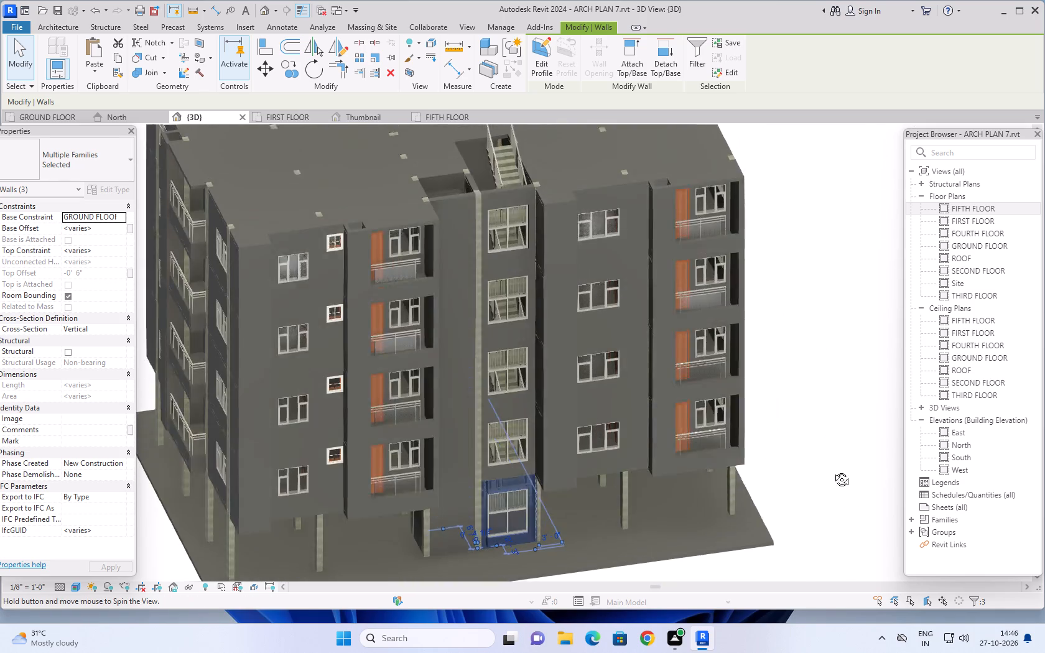
pyautogui.keyDown('shift'); pyautogui.moveTo(832, 470); pyautogui.dragTo(829, 502, button='middle'); pyautogui.keyUp('shift')
pyautogui.keyDown('shift'); pyautogui.moveTo(837, 412); pyautogui.dragTo(853, 496, button='middle'); pyautogui.keyUp('shift')
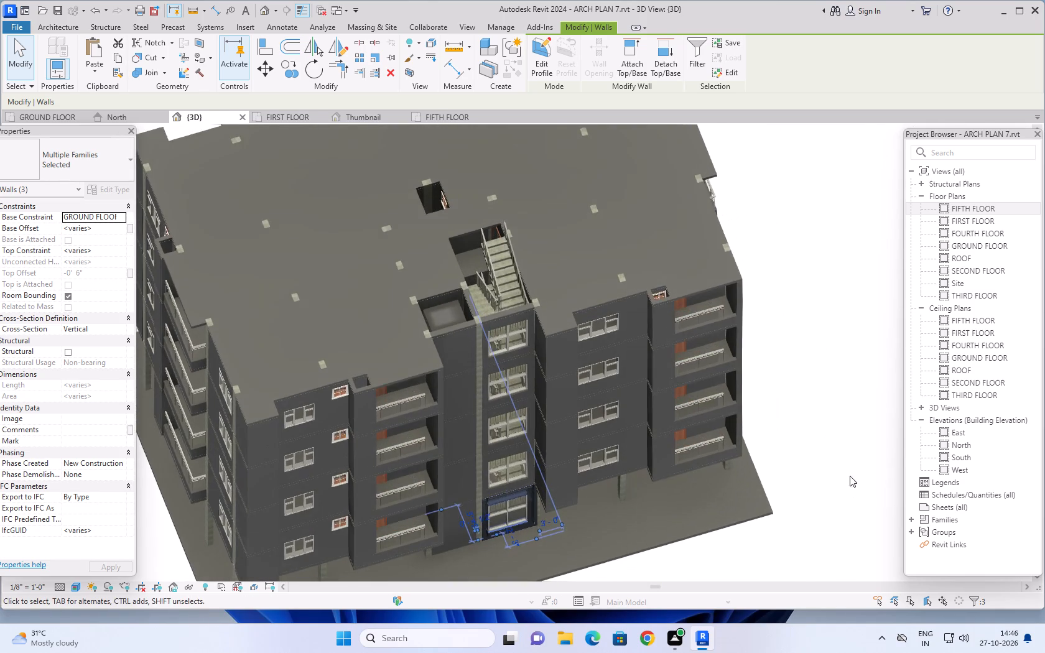
pyautogui.keyDown('shift'); pyautogui.moveTo(824, 416); pyautogui.dragTo(873, 470, button='middle'); pyautogui.keyUp('shift')
pyautogui.keyDown('shift'); pyautogui.moveTo(804, 493); pyautogui.dragTo(859, 511, button='middle'); pyautogui.keyUp('shift')
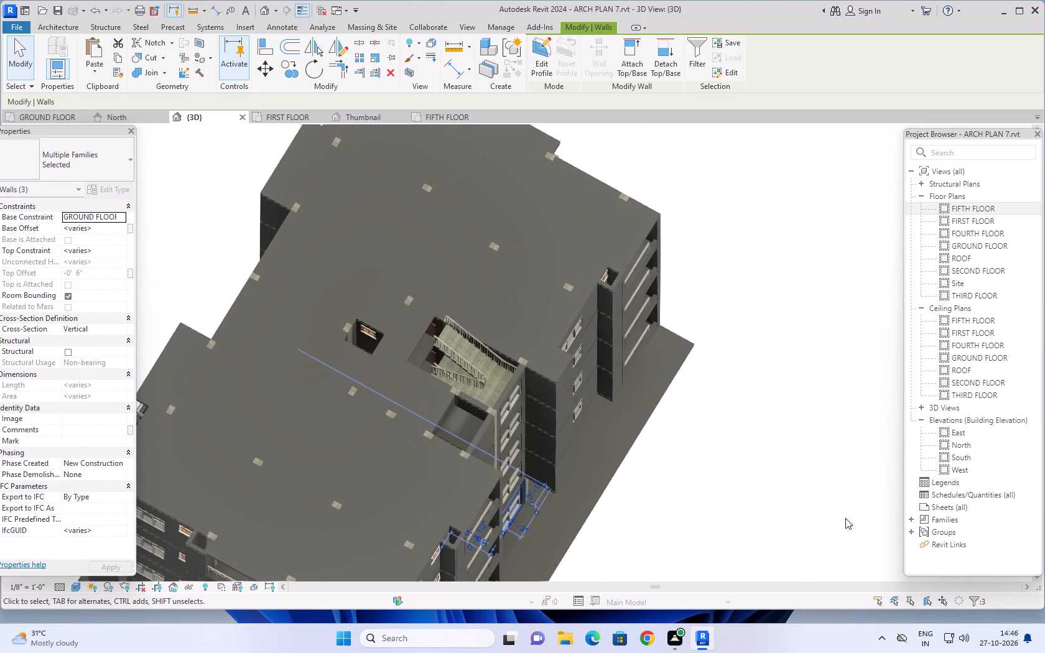
pyautogui.keyDown('shift'); pyautogui.moveTo(764, 529); pyautogui.dragTo(831, 541, button='middle'); pyautogui.keyUp('shift')
pyautogui.keyDown('shift'); pyautogui.moveTo(717, 514); pyautogui.dragTo(774, 491, button='middle'); pyautogui.keyUp('shift')
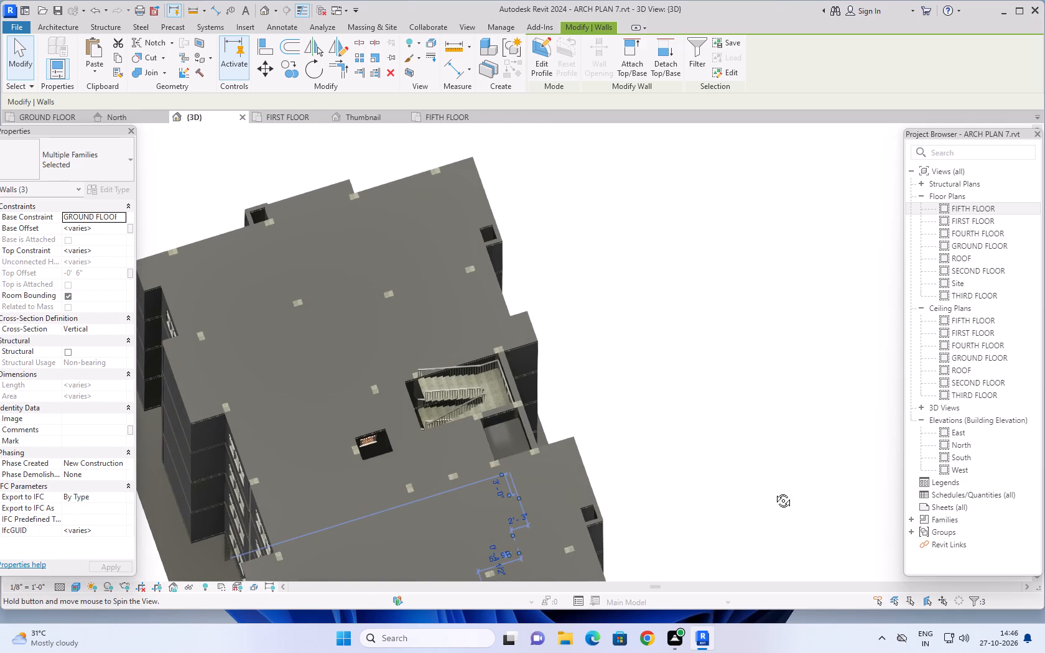
pyautogui.keyDown('shift'); pyautogui.moveTo(774, 491); pyautogui.dragTo(759, 505, button='middle'); pyautogui.keyUp('shift')
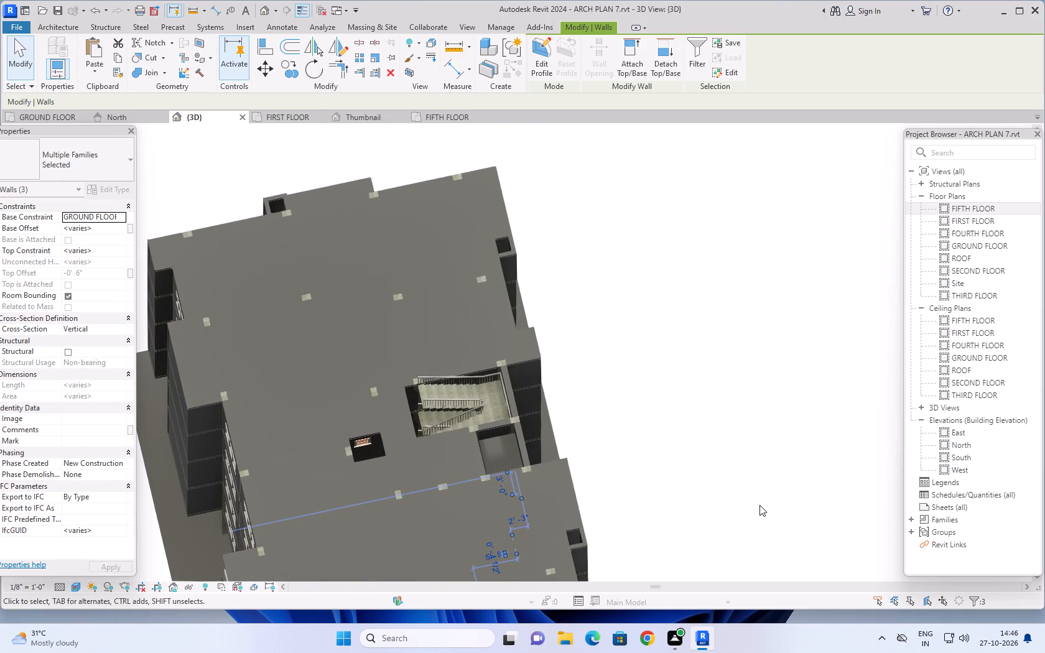
pyautogui.moveTo(725, 429); pyautogui.dragTo(771, 389, button='middle')
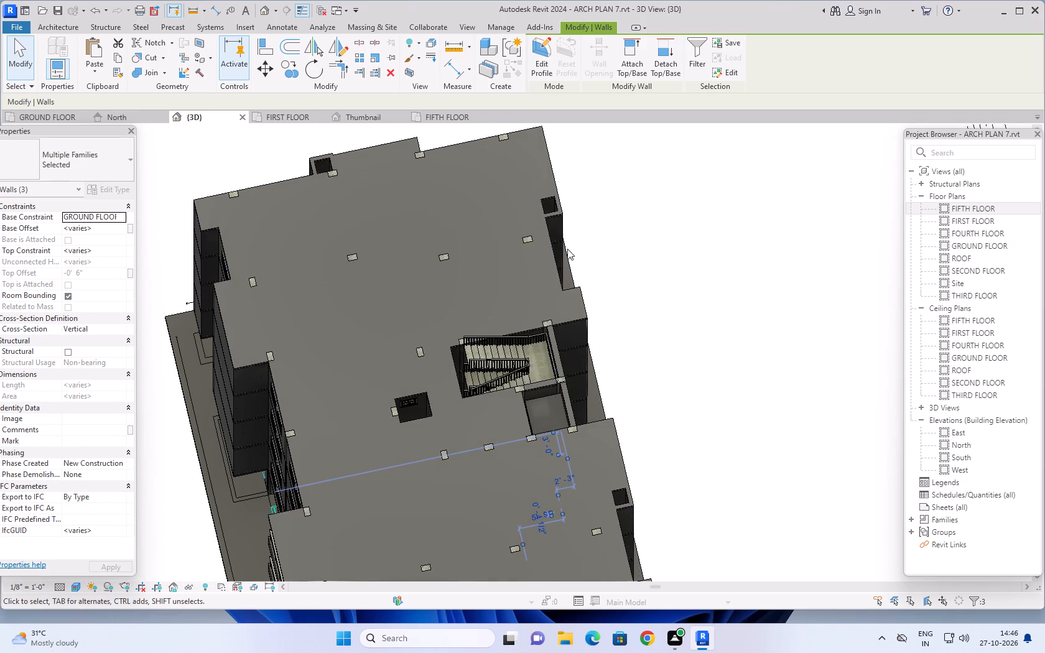
# Open the FIFTH FLOOR plan and examine the staircase opening, its surrounding columns and the adjoining lift shaft.
pyautogui.click(453, 119)
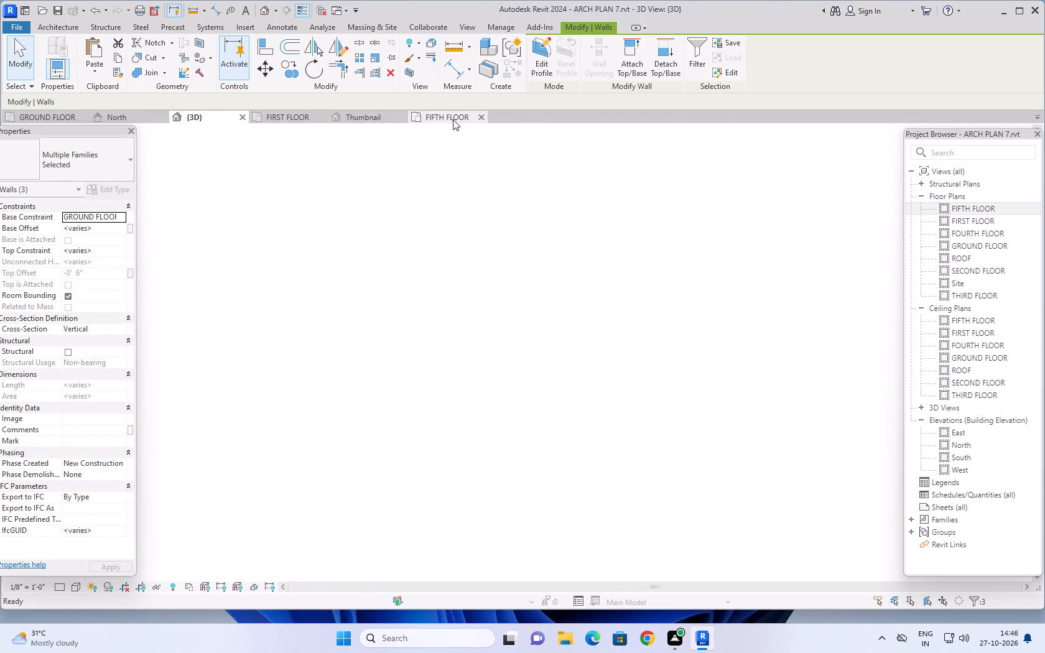
pyautogui.scroll(1, 657, 312)
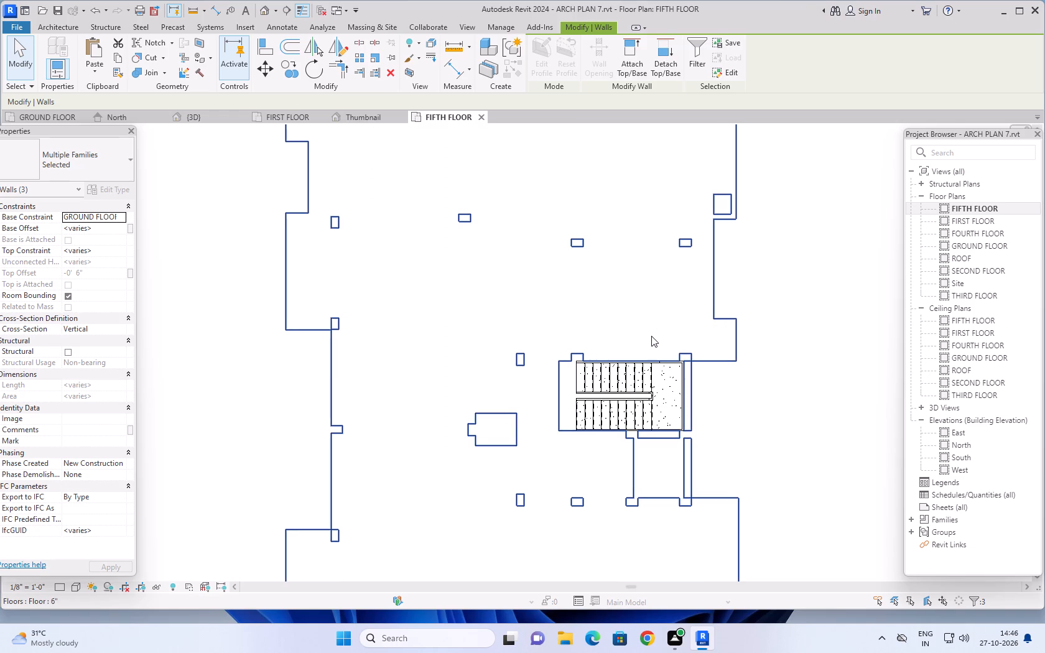
pyautogui.scroll(6, 651, 336)
pyautogui.moveTo(650, 332); pyautogui.dragTo(643, 309, button='middle')
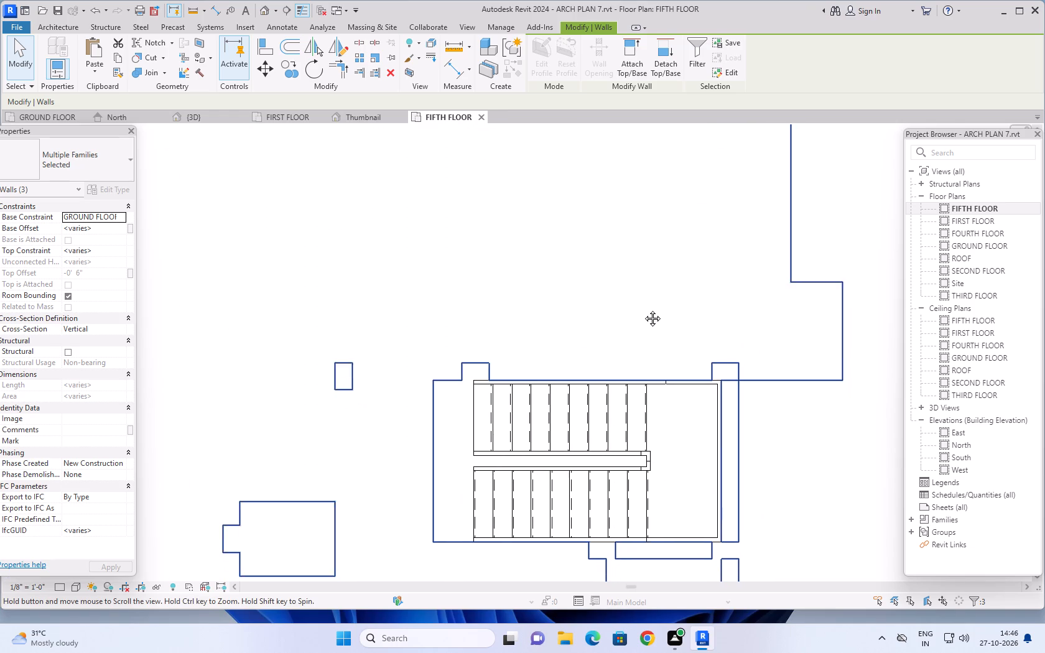
pyautogui.moveTo(643, 309); pyautogui.dragTo(639, 266, button='middle')
pyautogui.scroll(1, 639, 266)
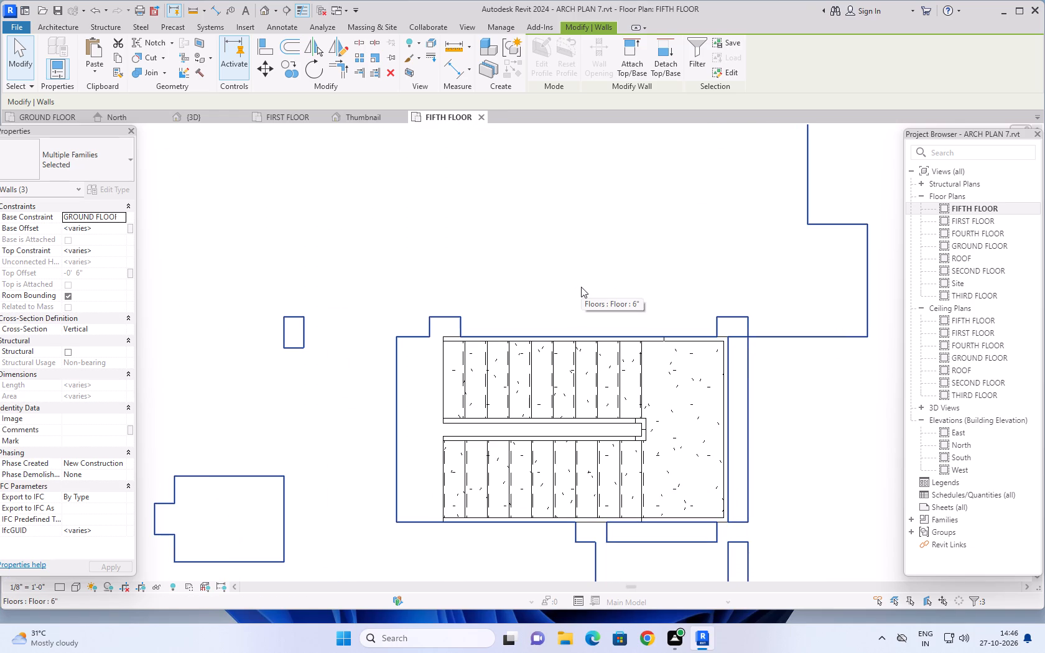
pyautogui.scroll(-3, 581, 287)
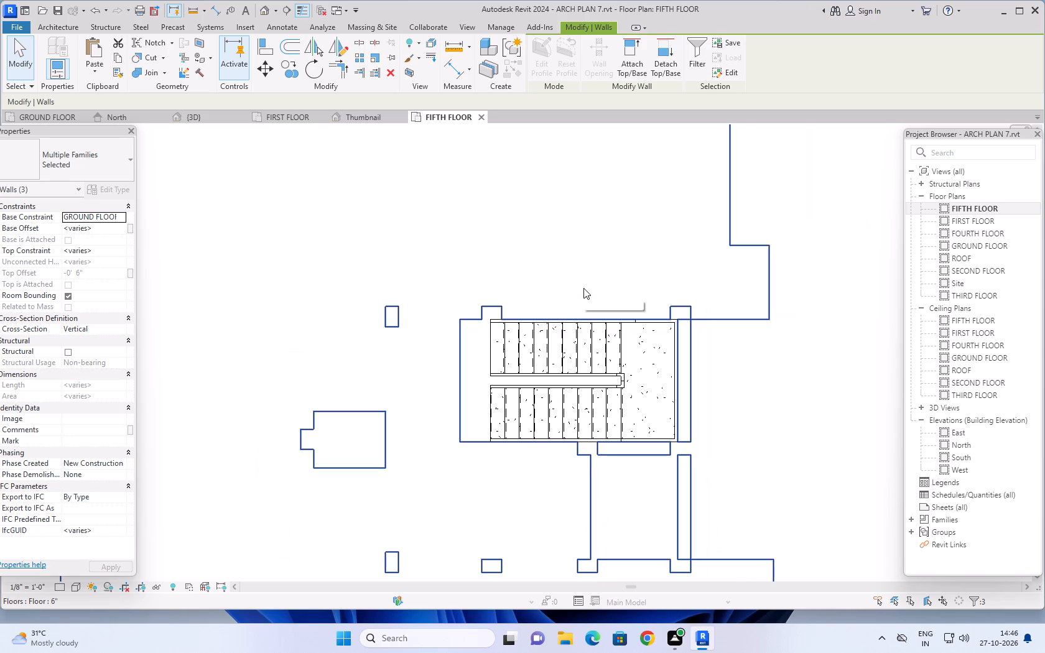
pyautogui.moveTo(575, 290); pyautogui.dragTo(559, 277, button='middle')
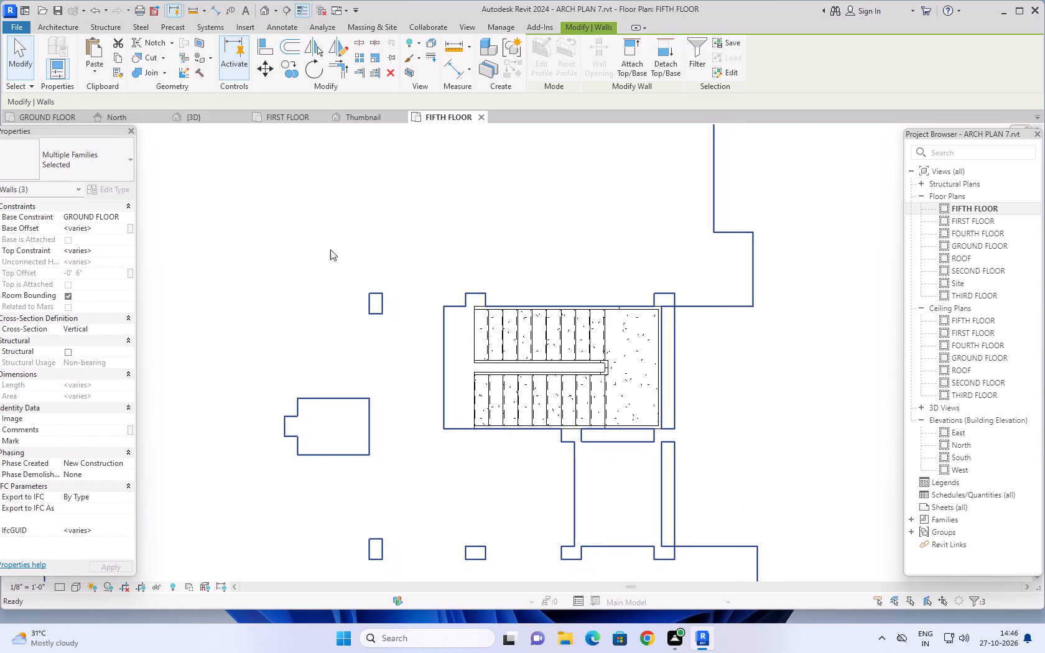
# Draw a 9" wall about 9'-8" long, FIFTH FLOOR up to ROOF, between the two columns along the staircase's upper edge in plan.
pyautogui.click(45, 22)
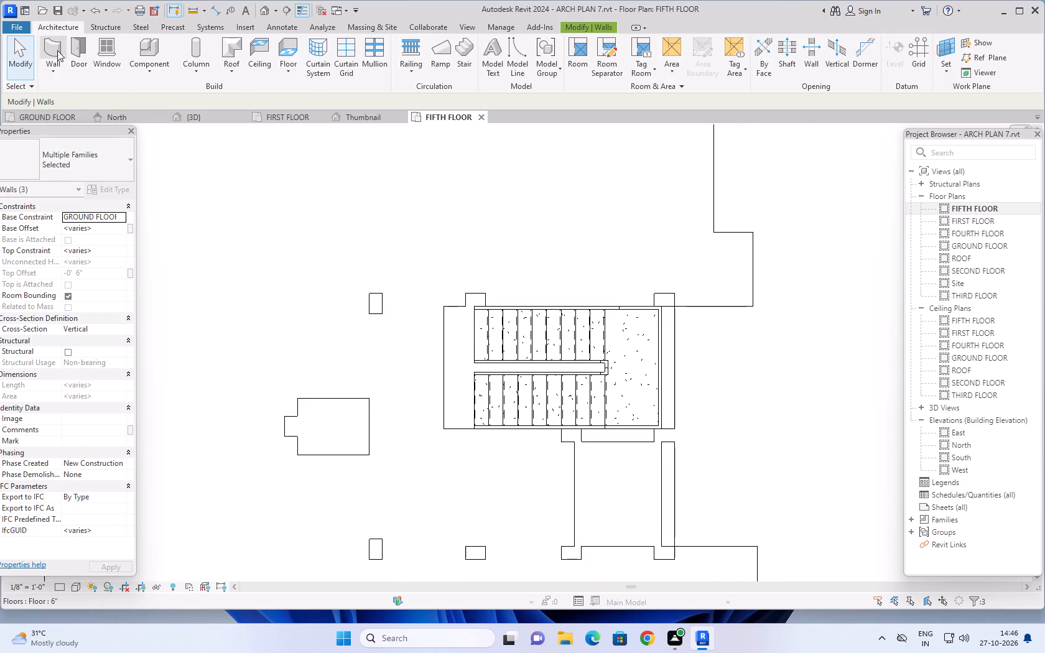
pyautogui.click(49, 48)
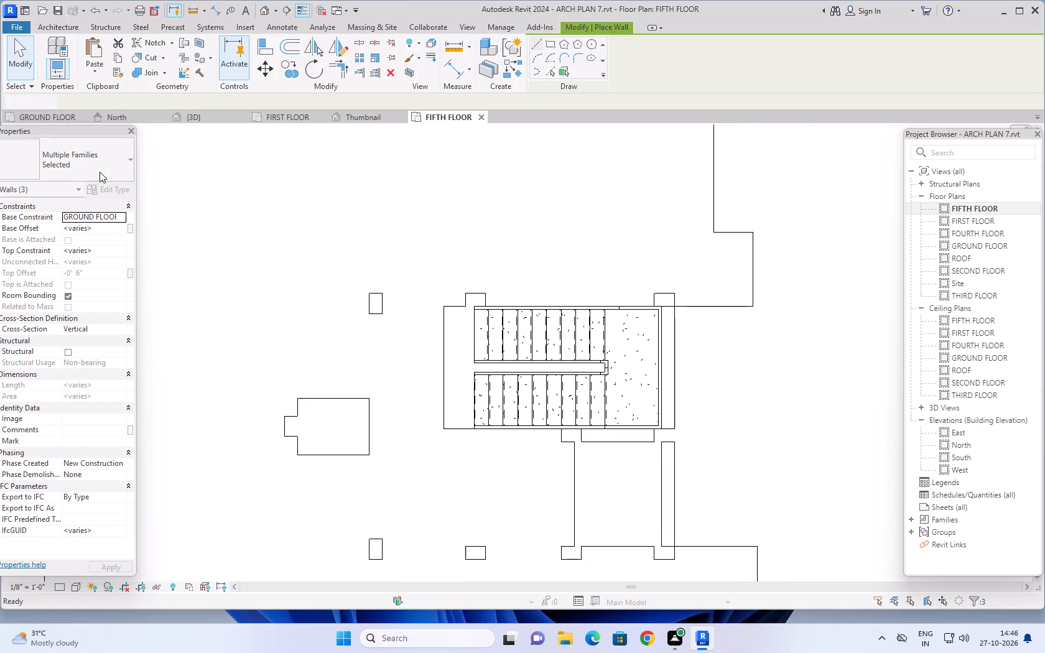
pyautogui.scroll(1, 623, 290)
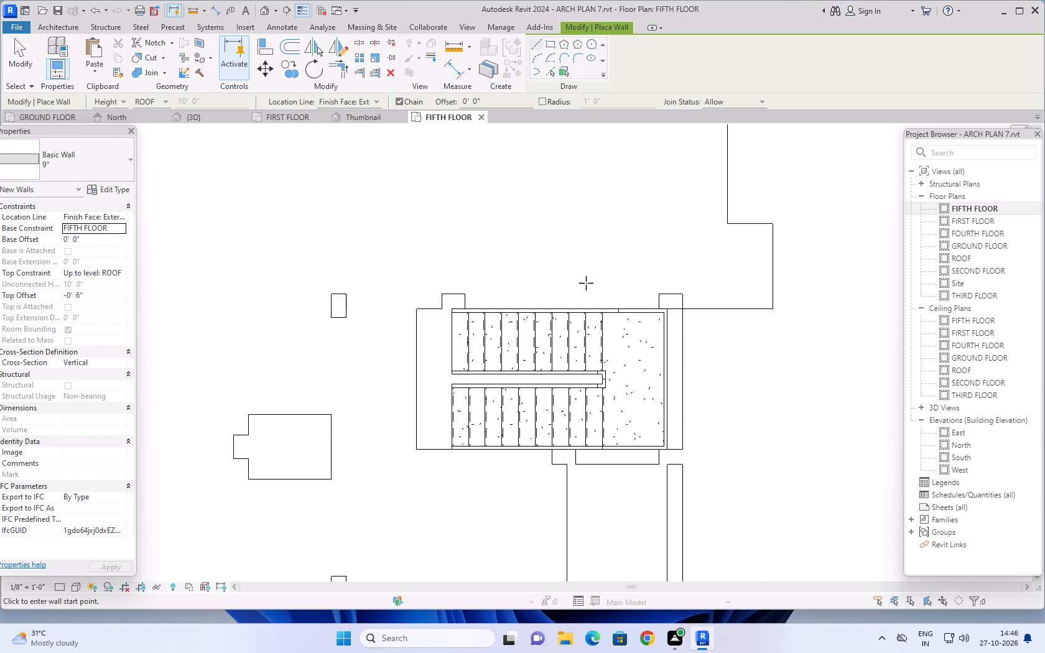
pyautogui.scroll(4, 609, 282)
pyautogui.scroll(-5, 671, 266)
pyautogui.moveTo(662, 256); pyautogui.dragTo(660, 255, button='middle')
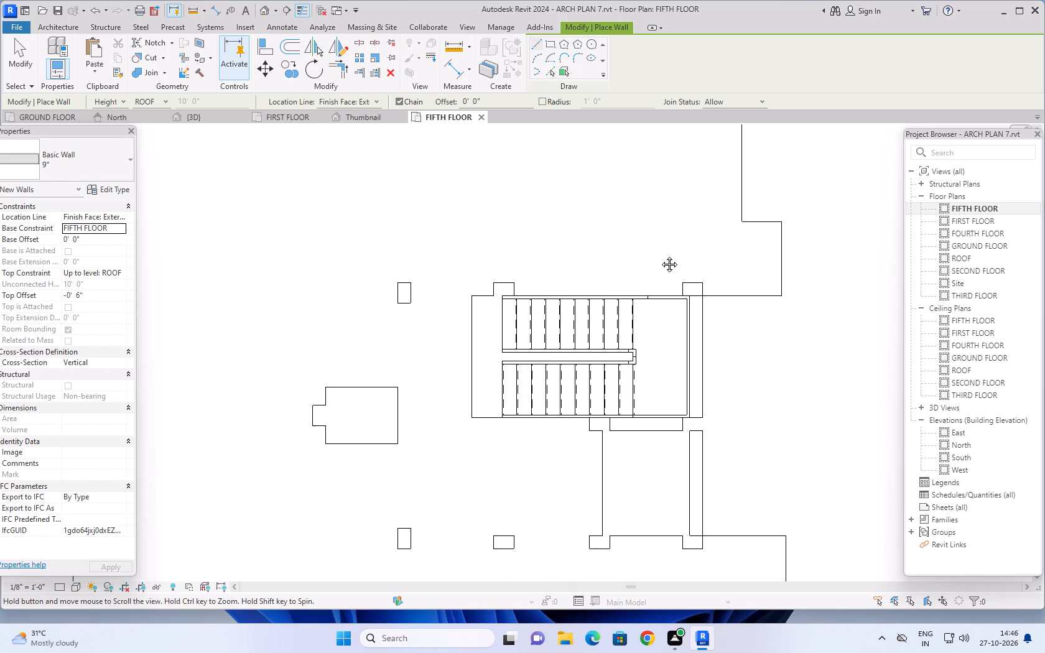
pyautogui.moveTo(660, 255); pyautogui.dragTo(620, 234, button='middle')
pyautogui.scroll(5, 639, 251)
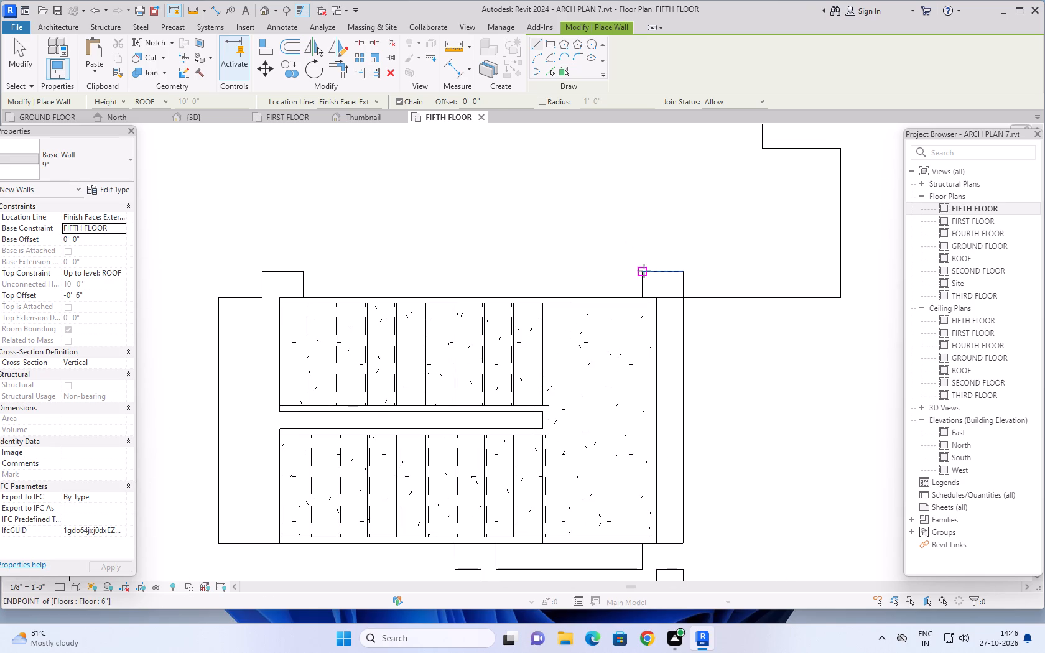
pyautogui.click(643, 271)
pyautogui.press('space')
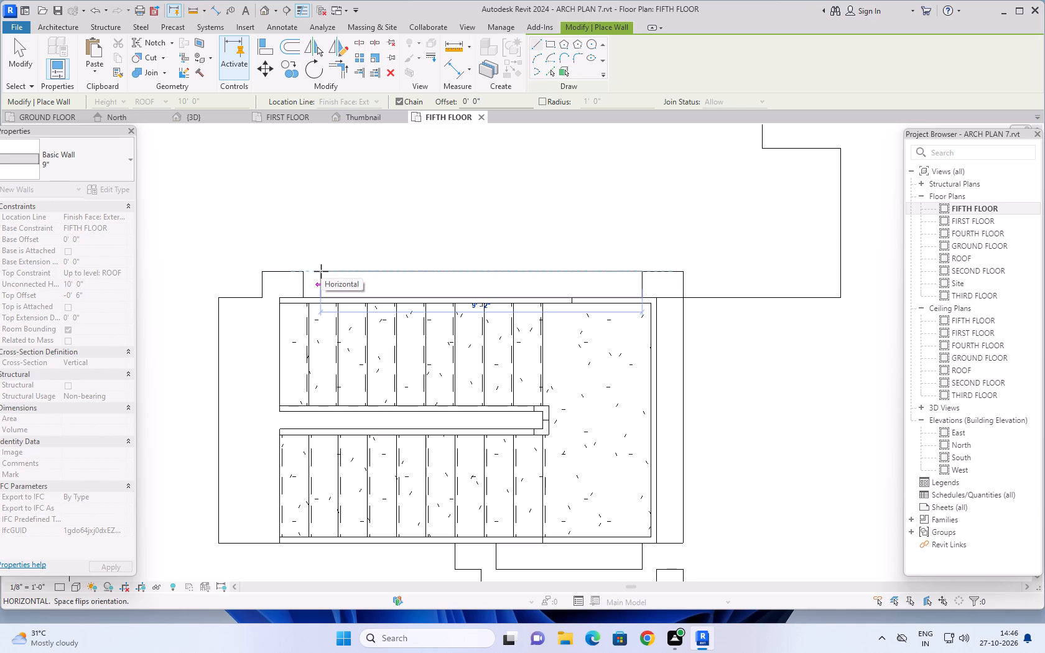
pyautogui.click(302, 271)
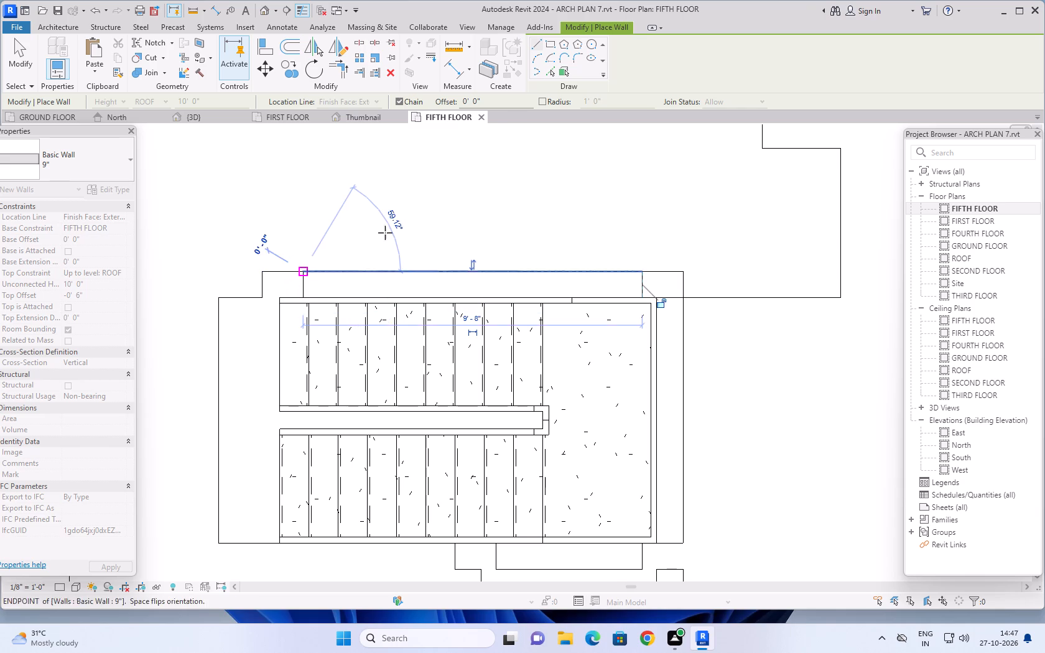
pyautogui.scroll(-3, 403, 206)
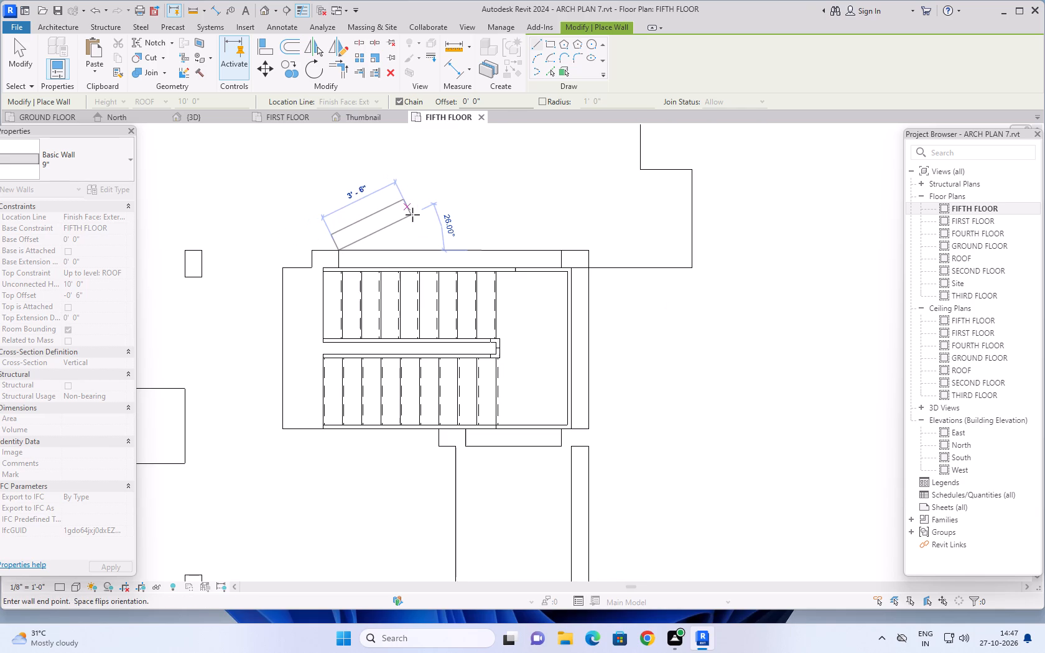
pyautogui.press('Escape')
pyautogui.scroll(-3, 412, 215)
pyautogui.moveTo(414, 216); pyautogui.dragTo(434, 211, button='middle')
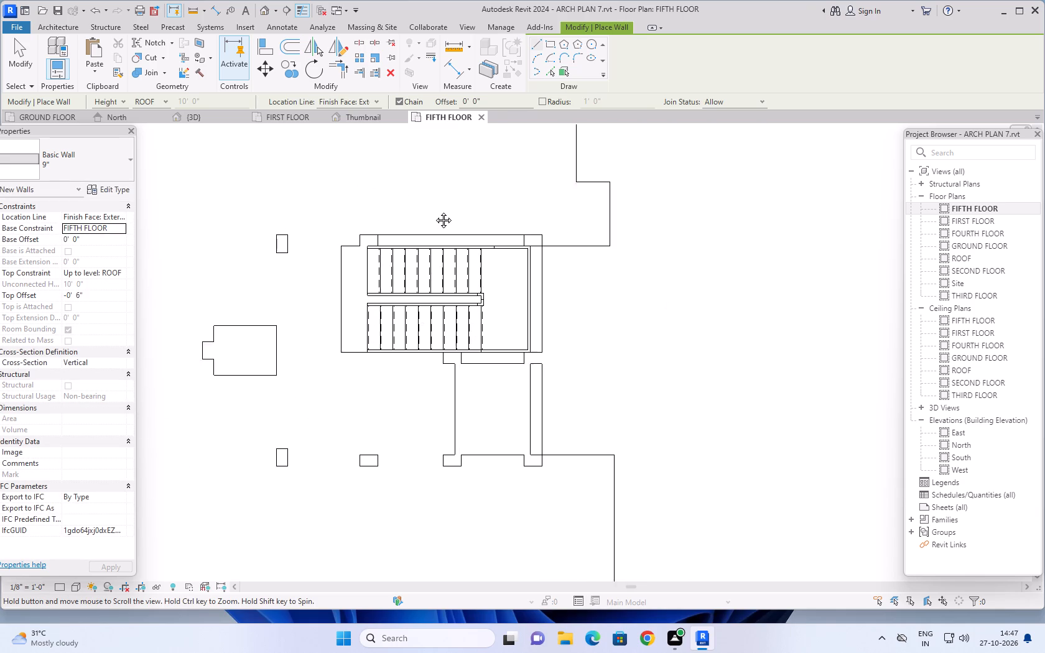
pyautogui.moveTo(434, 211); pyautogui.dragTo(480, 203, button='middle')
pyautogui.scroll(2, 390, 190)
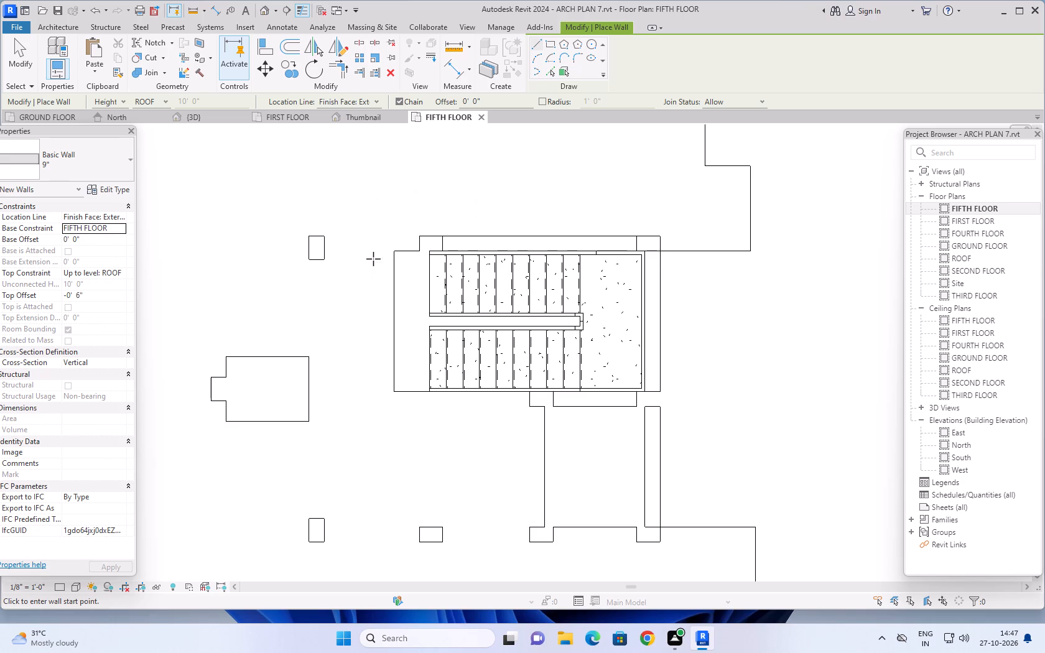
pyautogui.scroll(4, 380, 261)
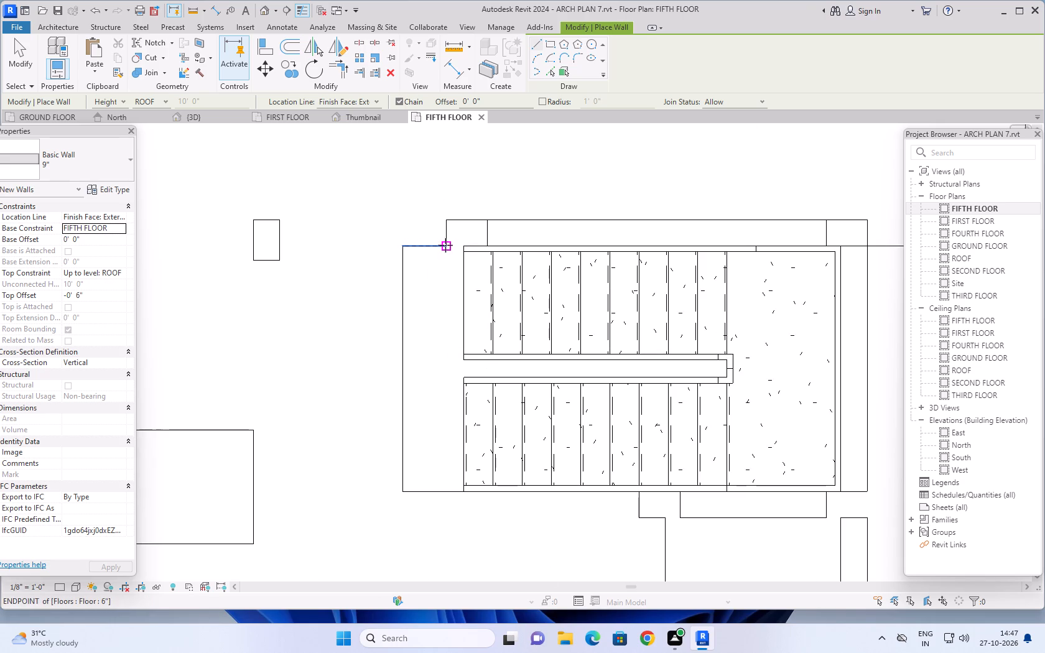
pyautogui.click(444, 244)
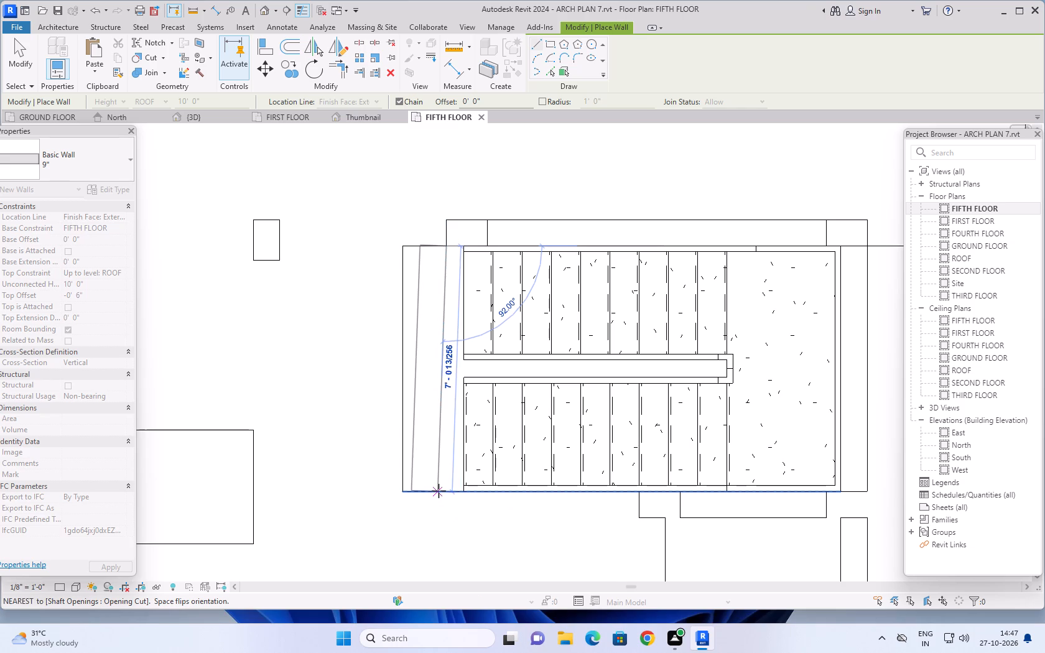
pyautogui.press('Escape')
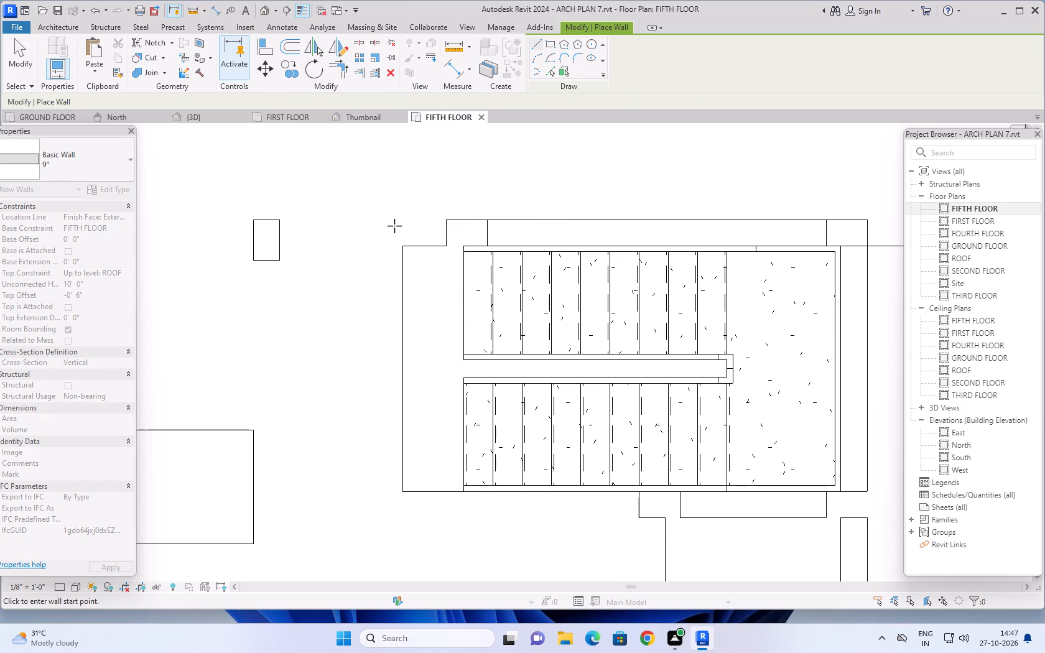
# Continue the 9" walls about 1'-3" from the upper column's outer corner, turning about 7'-9" along the opening's edge opposite the landing.
pyautogui.scroll(2, 394, 226)
pyautogui.click(464, 216)
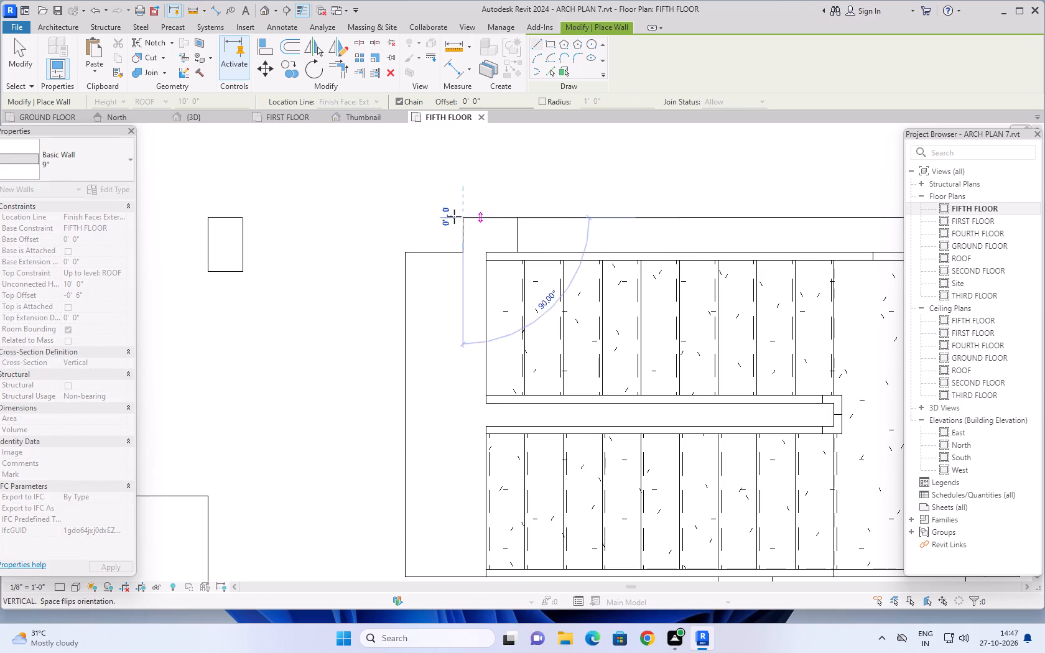
pyautogui.press('space')
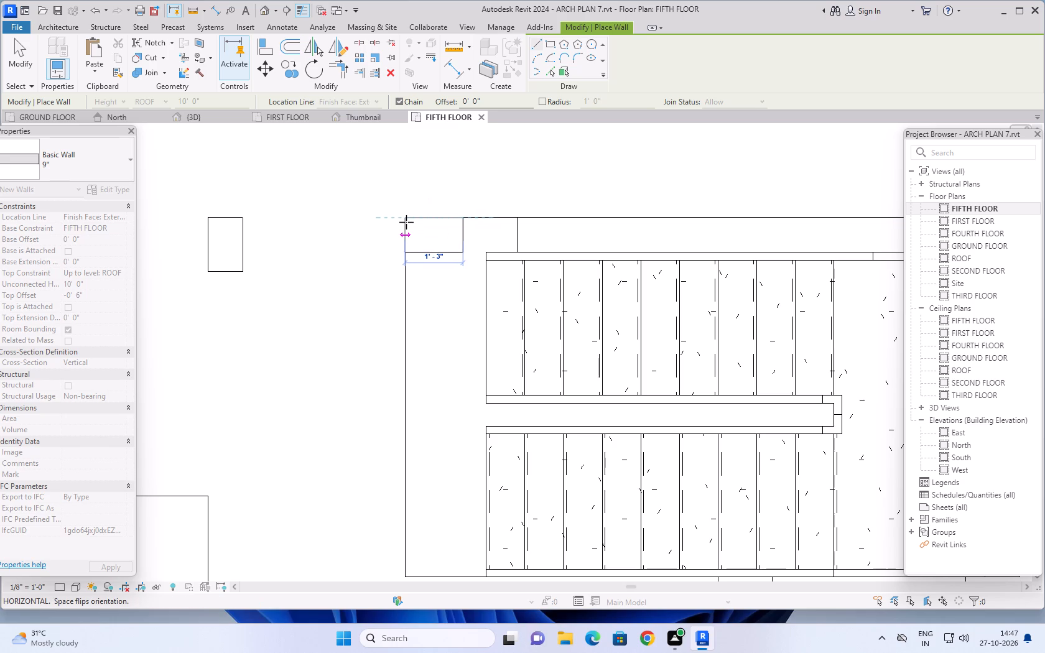
pyautogui.click(406, 222)
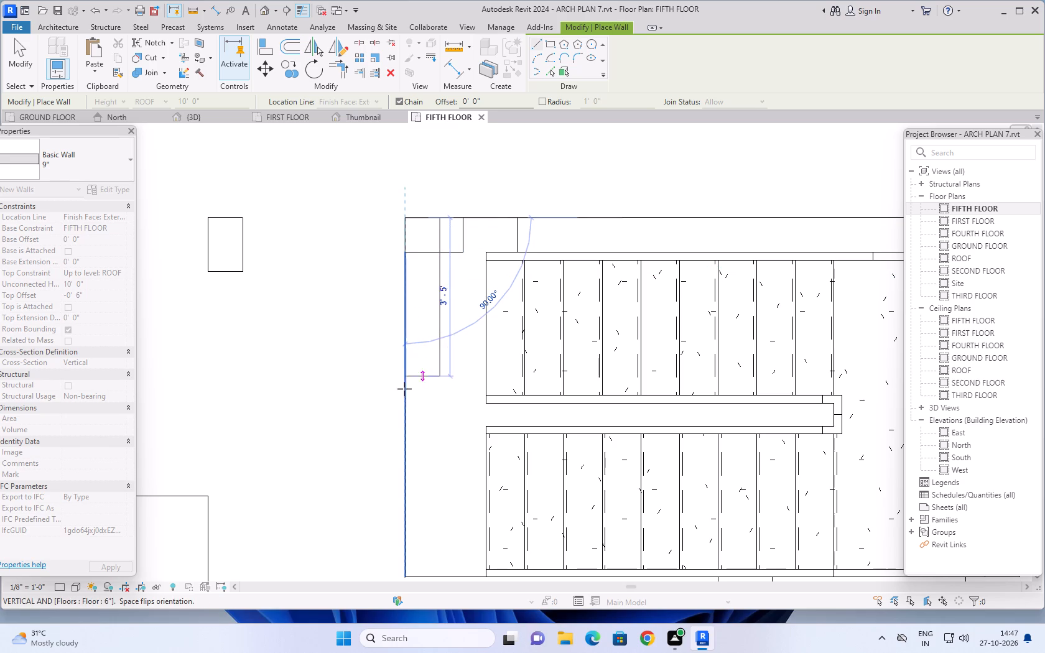
pyautogui.scroll(-3, 404, 417)
pyautogui.moveTo(404, 420); pyautogui.dragTo(403, 301, button='middle')
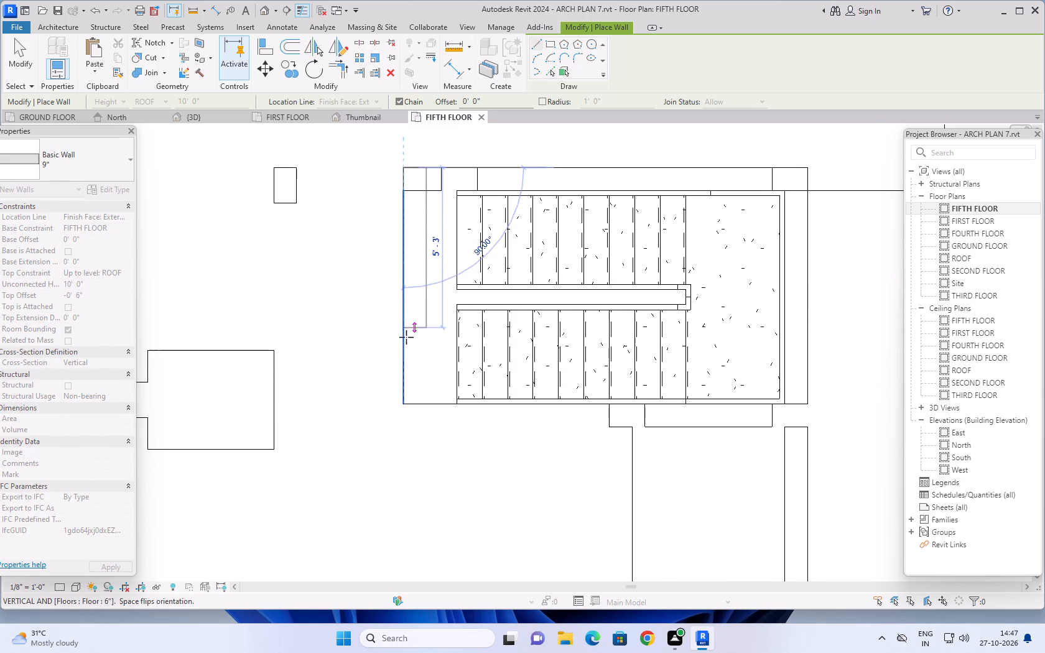
pyautogui.click(404, 401)
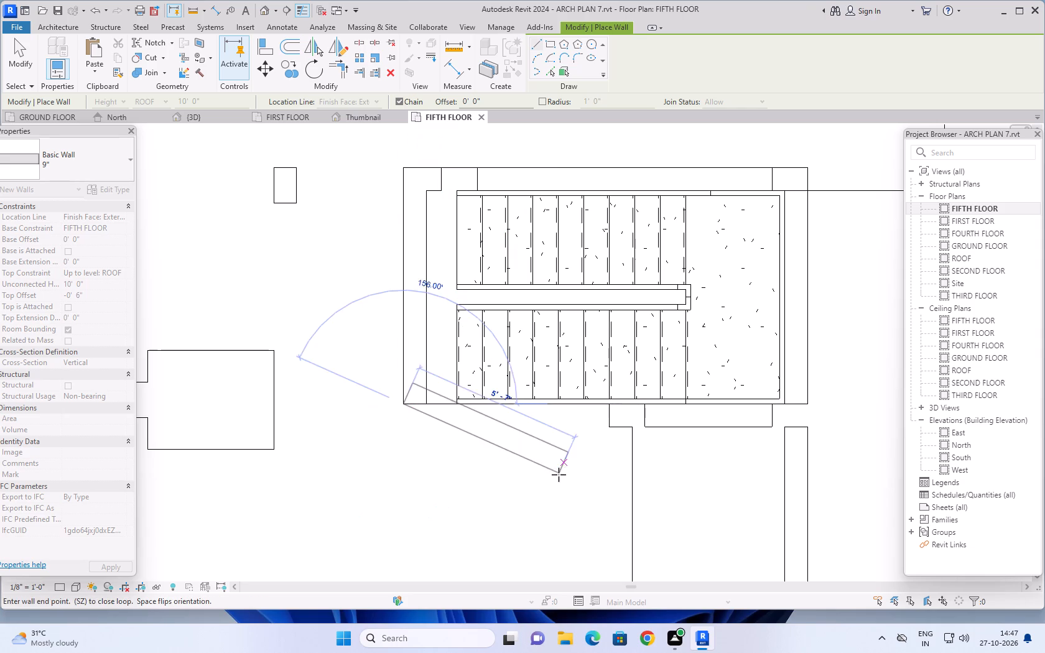
pyautogui.press('Escape')
# Draw a 9" wall about 6'-9" long below the stair flight, from the lift-side column's corner to the line of the side wall.
pyautogui.scroll(-2, 524, 456)
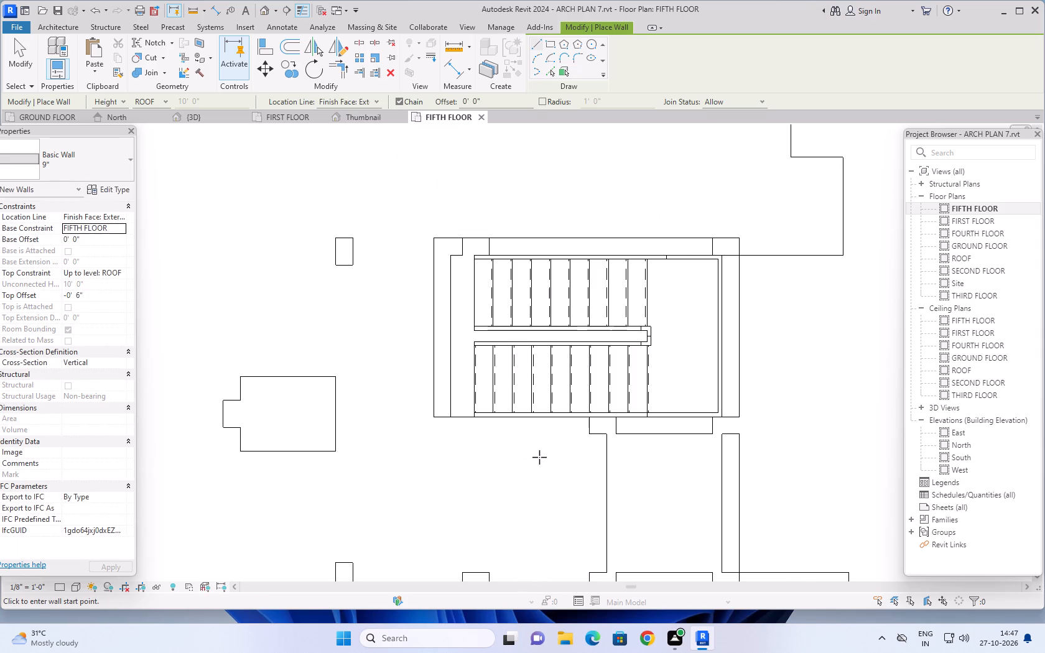
pyautogui.moveTo(559, 461); pyautogui.dragTo(505, 469, button='middle')
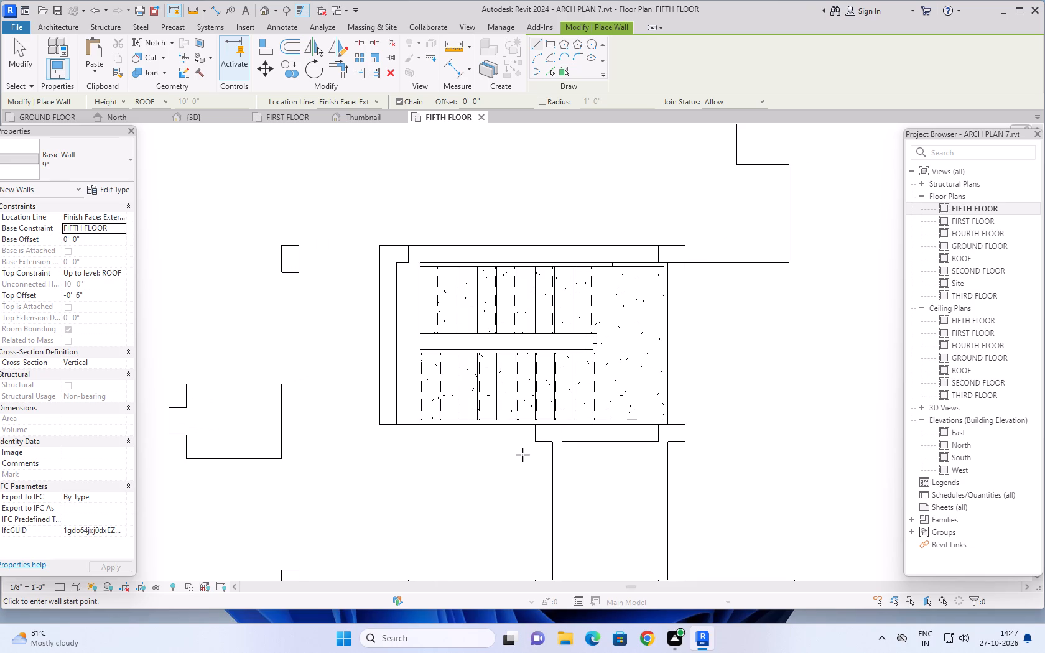
pyautogui.scroll(2, 522, 455)
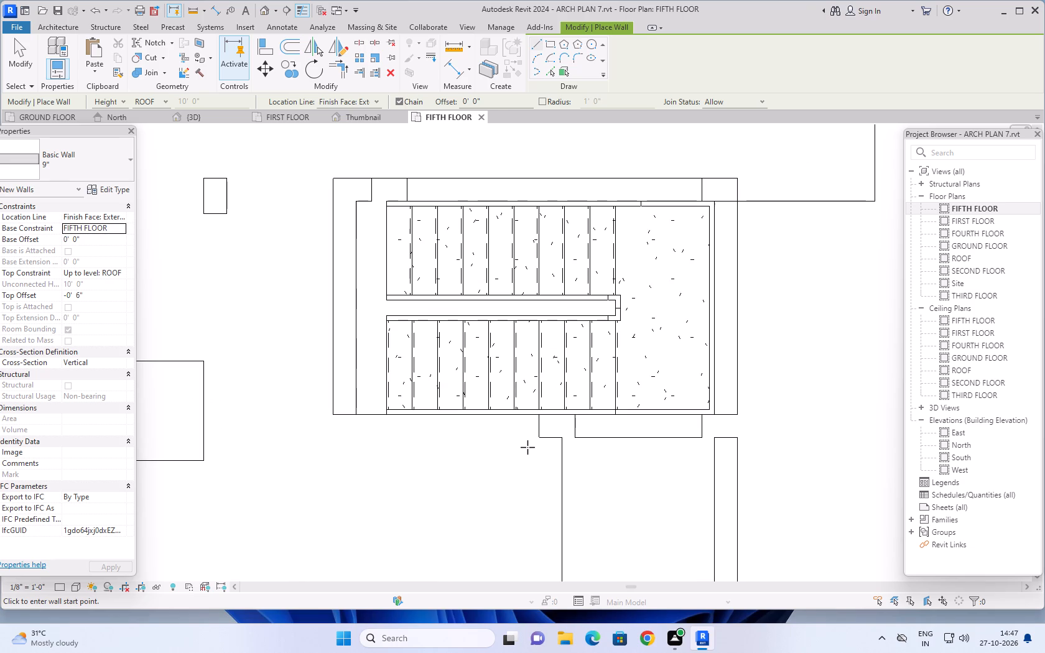
pyautogui.click(536, 440)
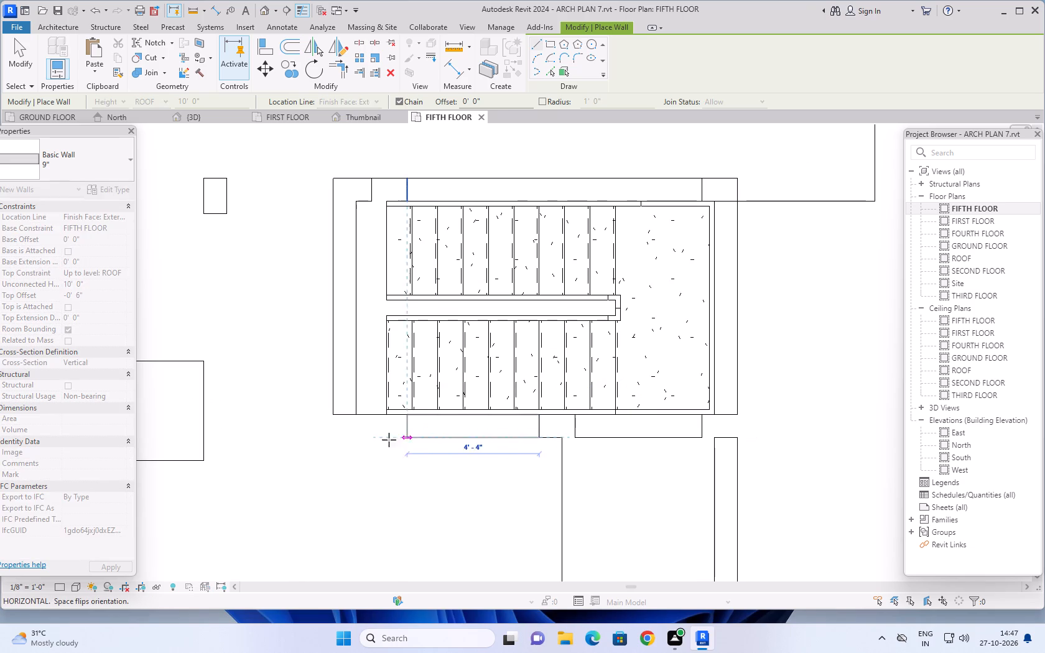
pyautogui.click(335, 437)
pyautogui.press('Escape')
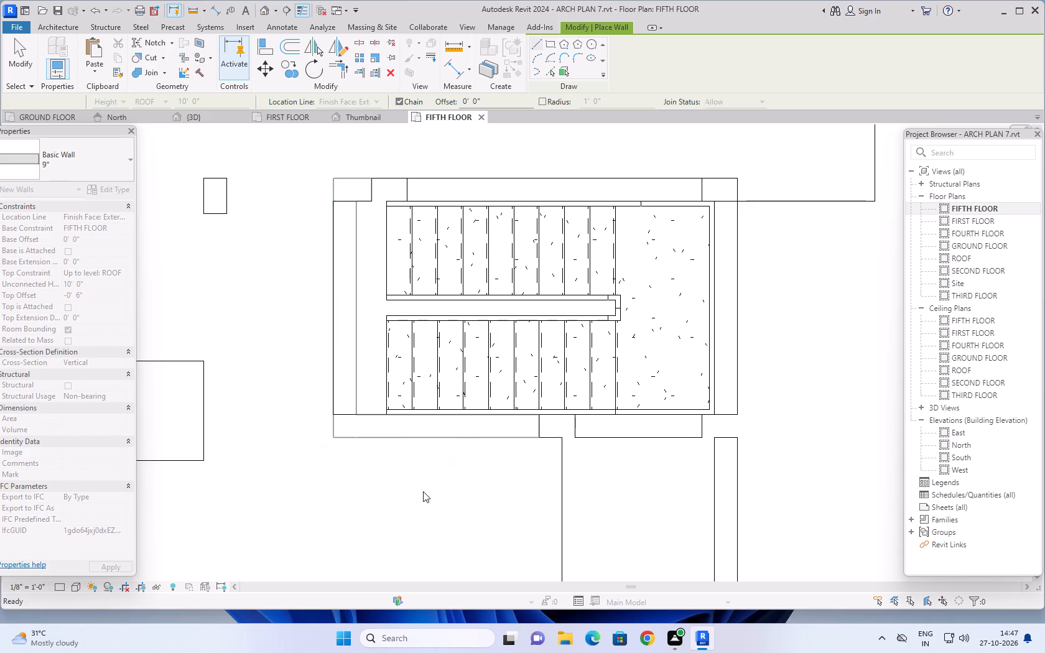
# Draw a 9" wall about 4'-7" long below the stair landing in plan, from the lift-side column's corner to the facade side.
pyautogui.scroll(-2, 429, 492)
pyautogui.moveTo(437, 491); pyautogui.dragTo(368, 489, button='middle')
pyautogui.moveTo(514, 467); pyautogui.dragTo(509, 467, button='middle')
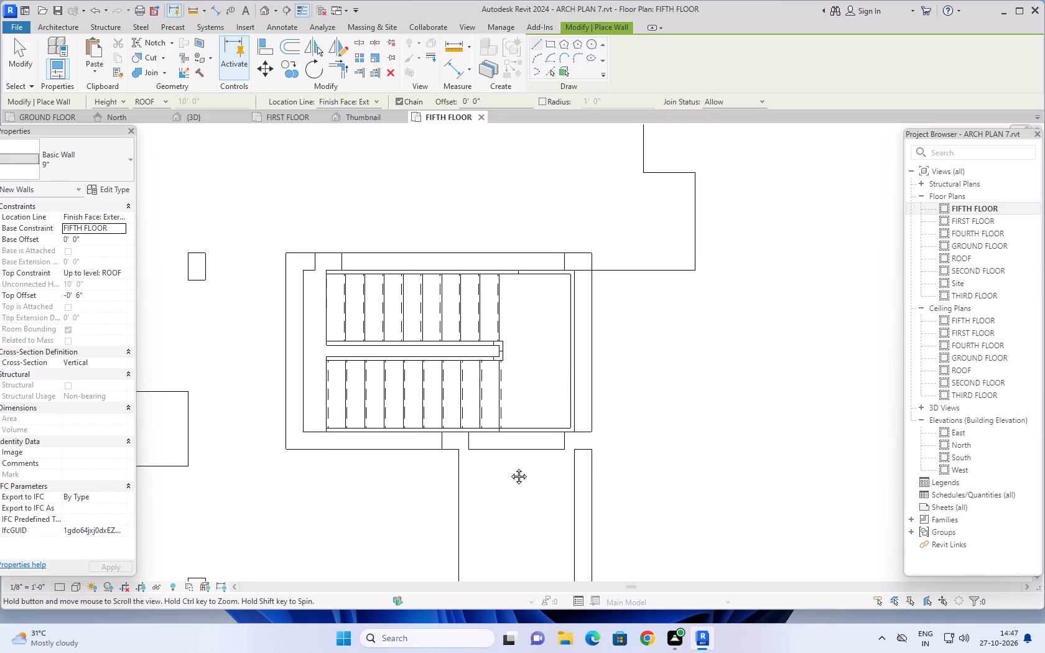
pyautogui.moveTo(509, 467); pyautogui.dragTo(460, 479, button='middle')
pyautogui.scroll(3, 460, 479)
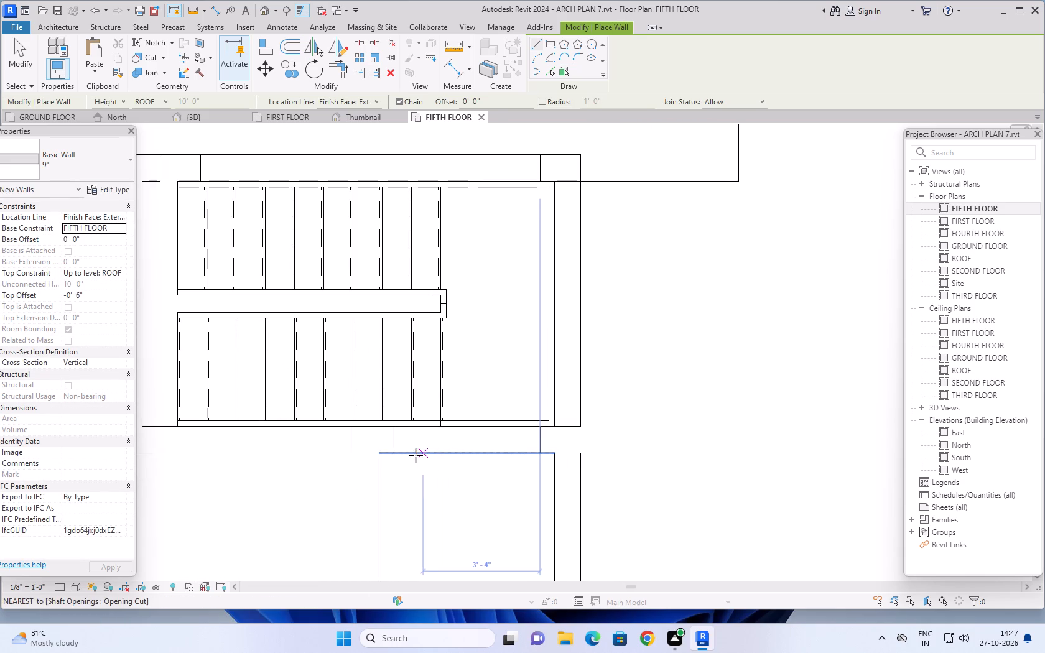
pyautogui.click(394, 452)
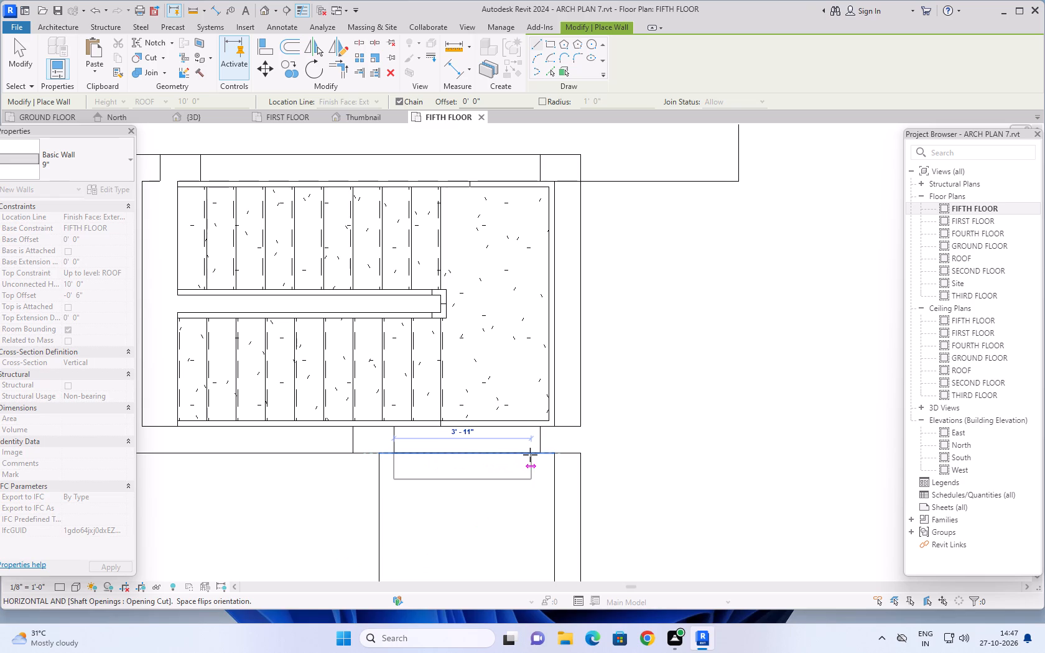
pyautogui.press('space')
pyautogui.click(552, 452)
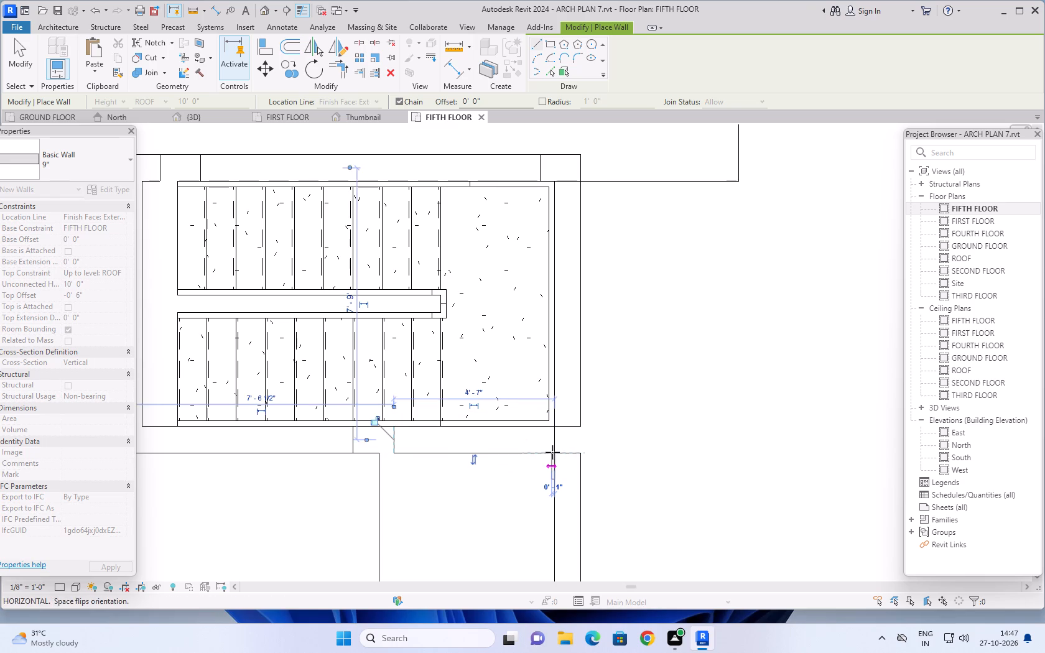
pyautogui.press('Escape')
pyautogui.scroll(-5, 781, 422)
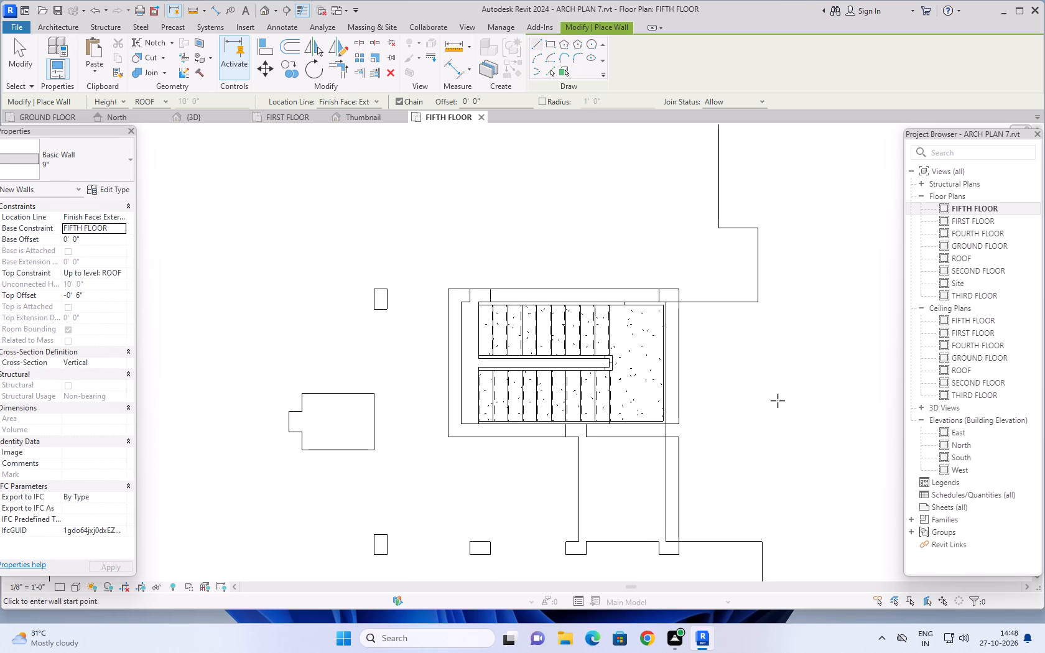
pyautogui.moveTo(778, 401); pyautogui.dragTo(714, 457, button='middle')
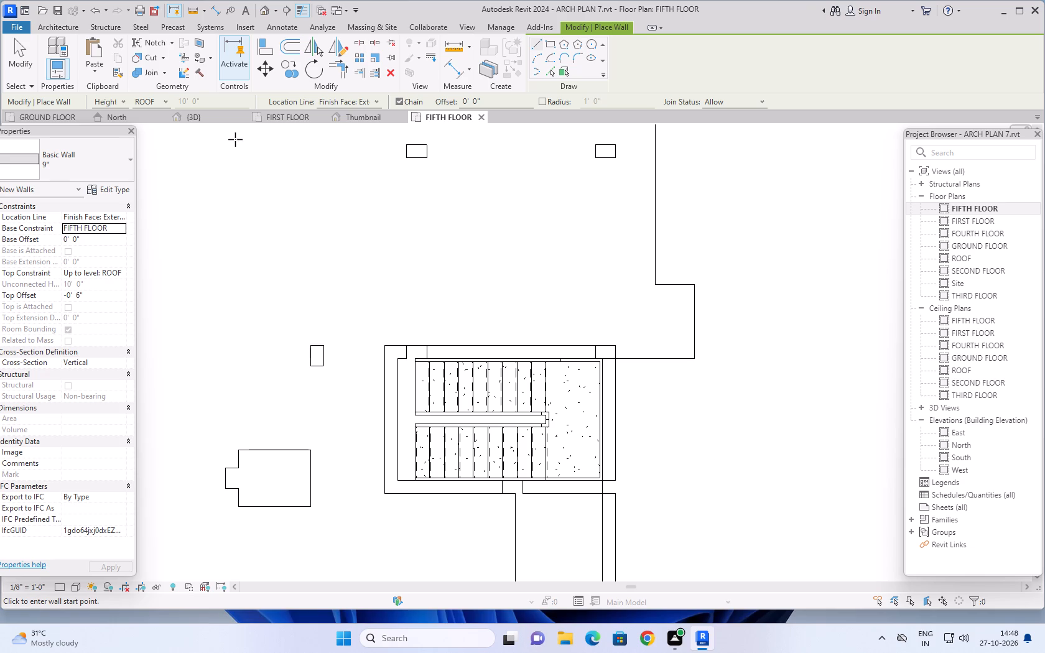
# Open the 3D view and examine the staircase enclosure above the fifth floor slab, especially its open facade side.
pyautogui.click(201, 120)
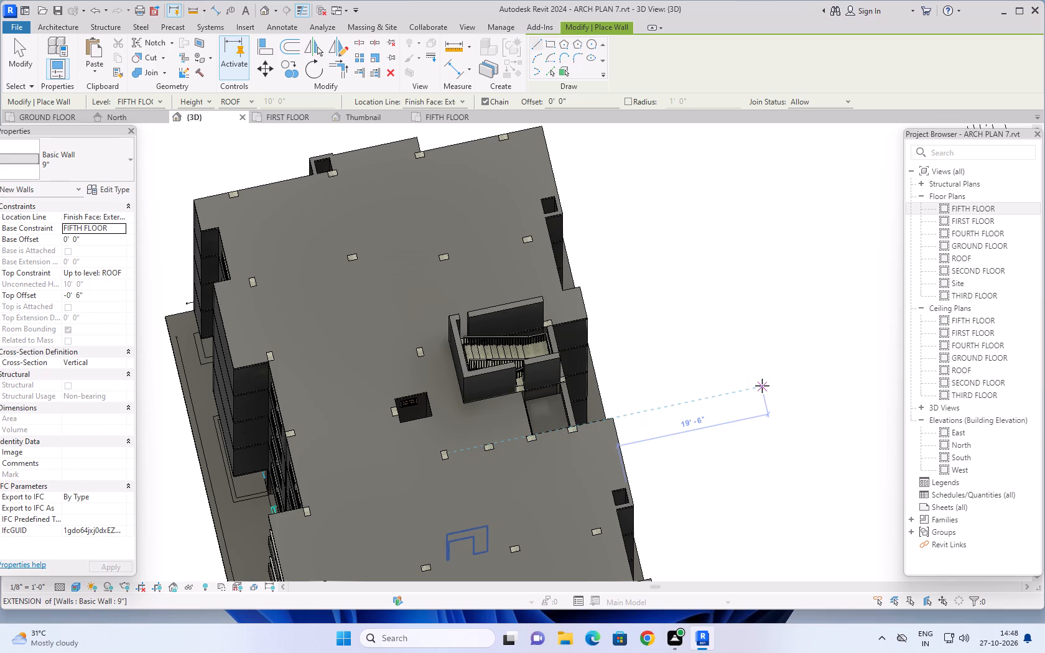
pyautogui.keyDown('shift'); pyautogui.moveTo(762, 386); pyautogui.dragTo(561, 302, button='middle'); pyautogui.keyUp('shift')
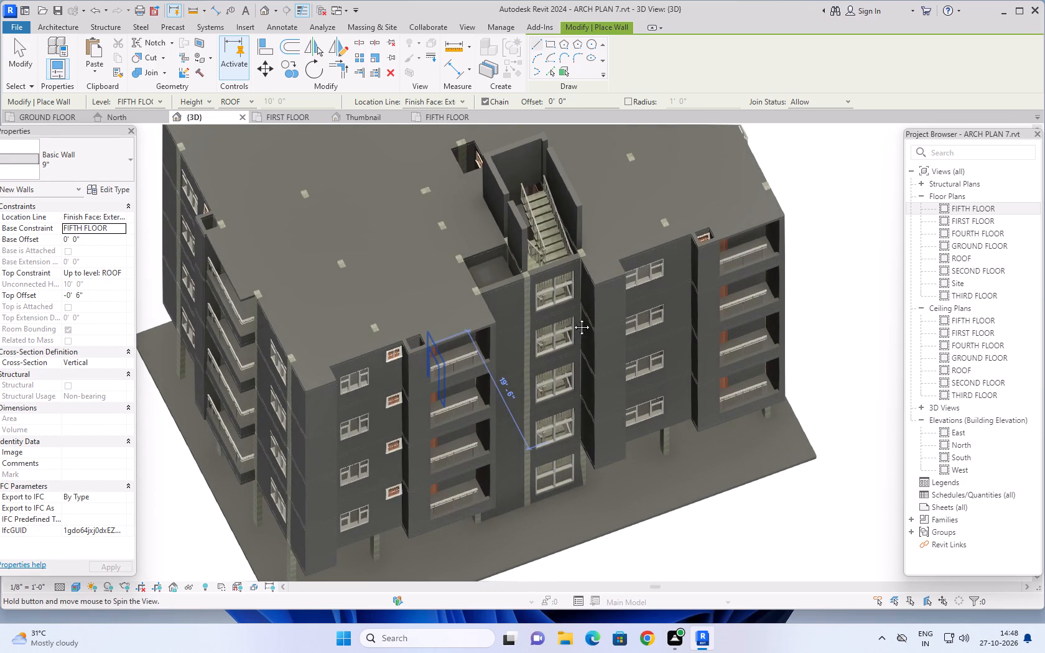
pyautogui.moveTo(843, 330); pyautogui.dragTo(794, 450, button='middle')
pyautogui.keyDown('shift'); pyautogui.moveTo(794, 445); pyautogui.dragTo(802, 402, button='middle'); pyautogui.keyUp('shift')
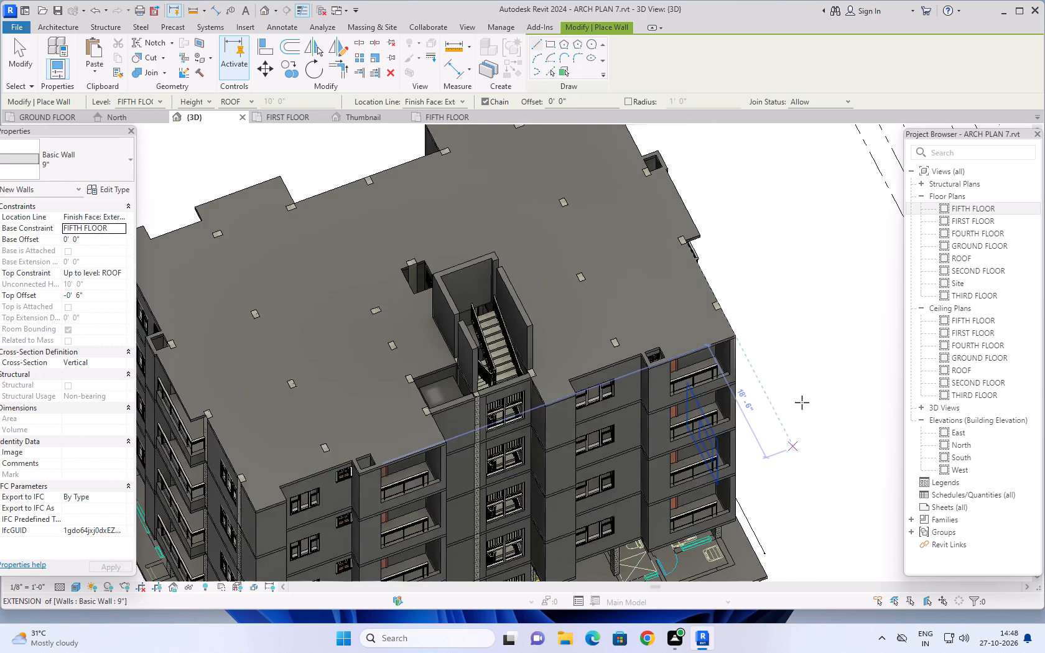
pyautogui.keyDown('shift'); pyautogui.moveTo(802, 402); pyautogui.dragTo(805, 381, button='middle'); pyautogui.keyUp('shift')
pyautogui.scroll(3, 532, 361)
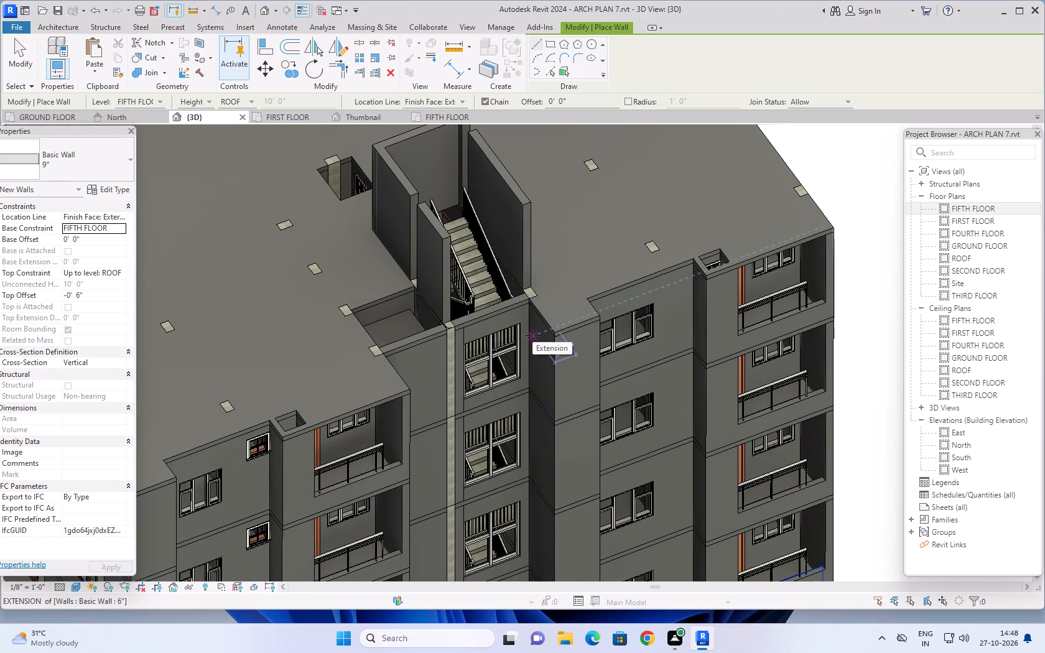
pyautogui.scroll(3, 532, 352)
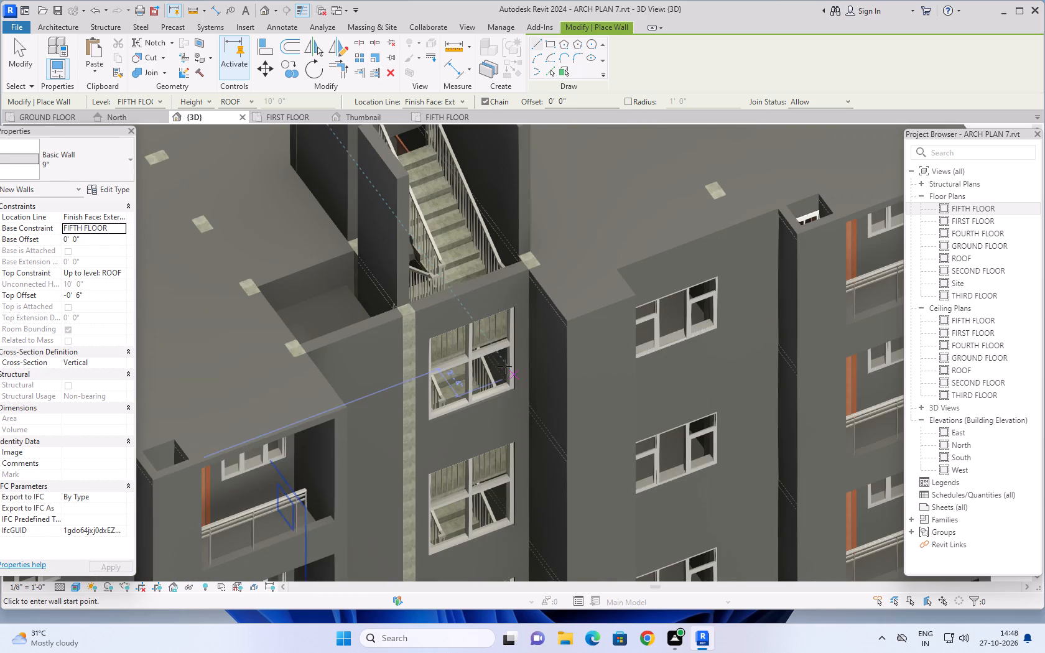
pyautogui.press('Escape')
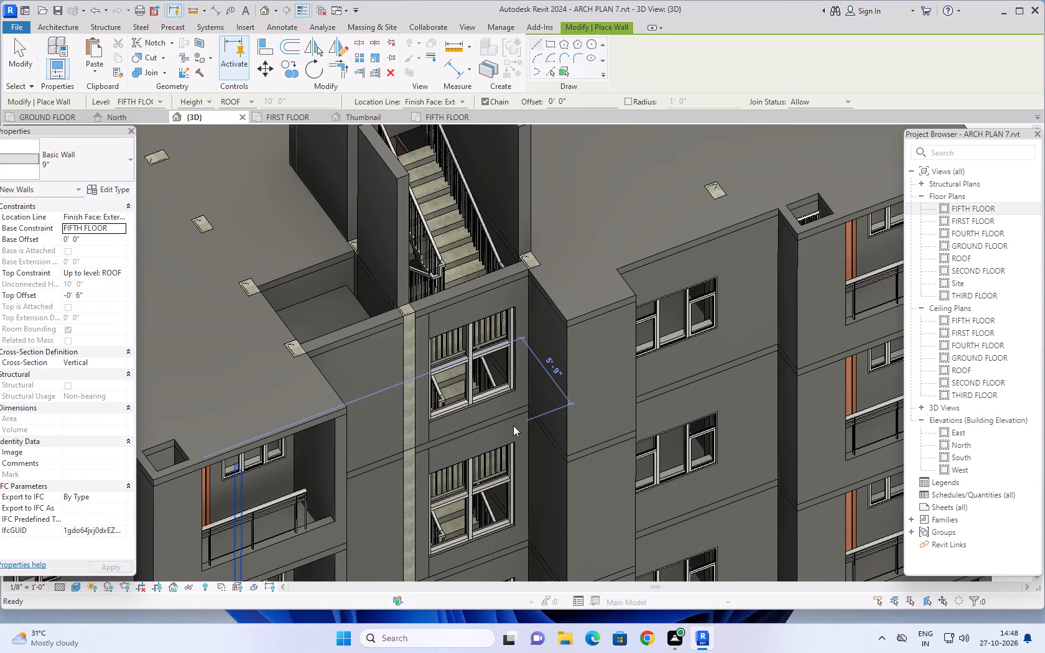
pyautogui.press('Escape')
# Copy the staircase's two fourth-floor 9" facade walls and their Storefront window, and paste them aligned to the FIFTH FLOOR level.
pyautogui.moveTo(519, 429); pyautogui.dragTo(476, 320, button='middle')
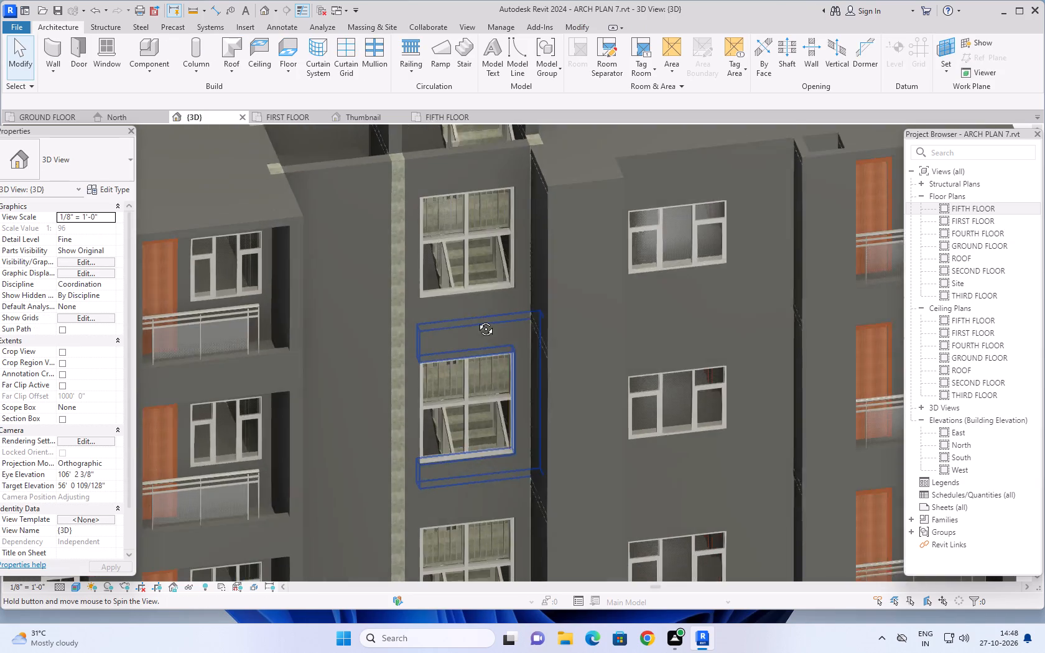
pyautogui.moveTo(476, 320); pyautogui.dragTo(476, 319, button='middle')
pyautogui.moveTo(481, 321); pyautogui.dragTo(488, 455, button='middle')
pyautogui.keyDown('shift'); pyautogui.moveTo(504, 435); pyautogui.dragTo(500, 424, button='middle'); pyautogui.keyUp('shift')
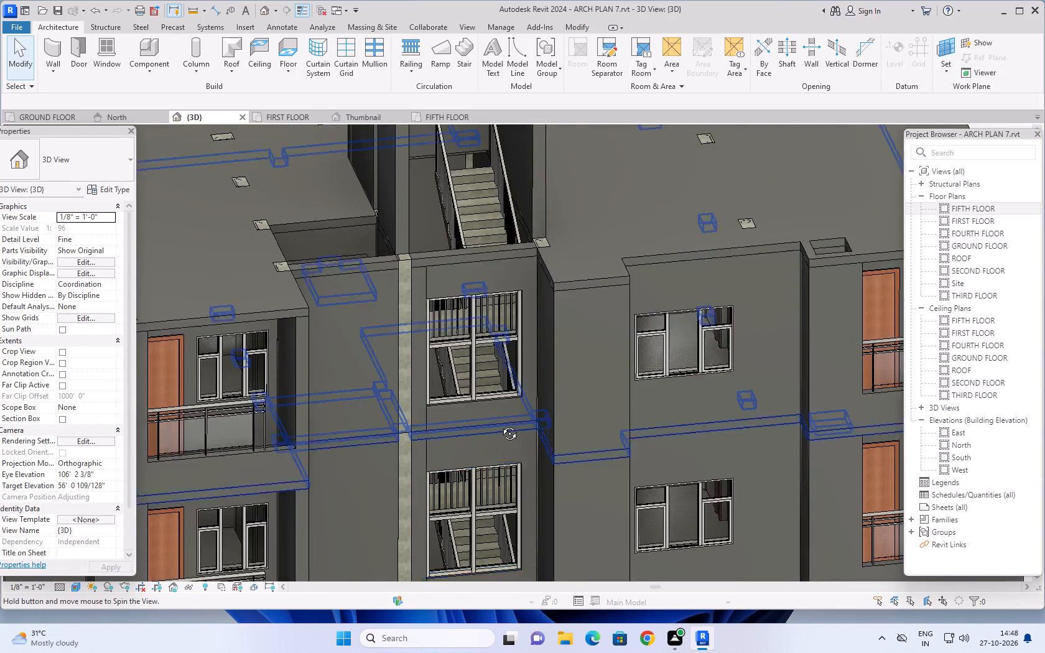
pyautogui.keyDown('shift'); pyautogui.moveTo(500, 424); pyautogui.dragTo(504, 386, button='middle'); pyautogui.keyUp('shift')
pyautogui.moveTo(504, 386); pyautogui.dragTo(507, 517, button='middle')
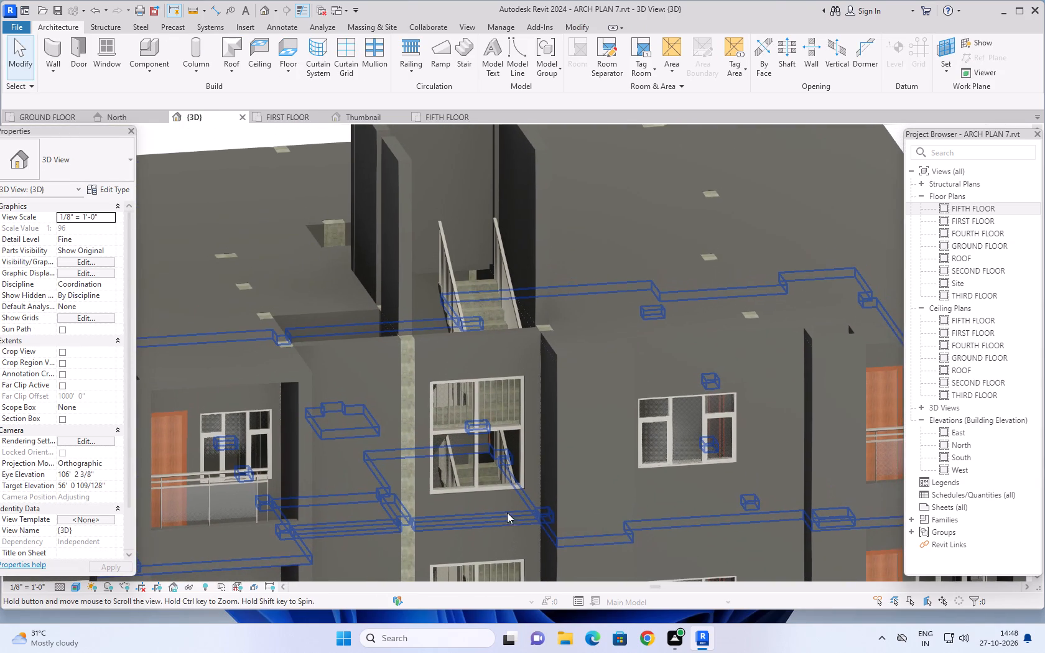
pyautogui.click(481, 350)
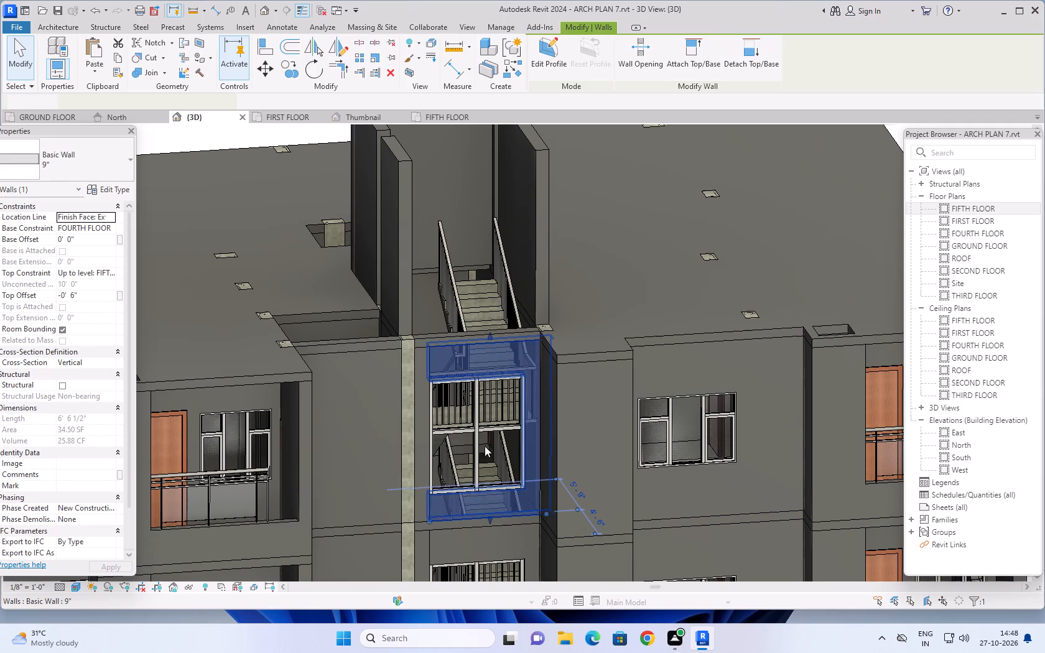
pyautogui.keyDown('ctrl'); pyautogui.click(423, 442); pyautogui.keyUp('ctrl')
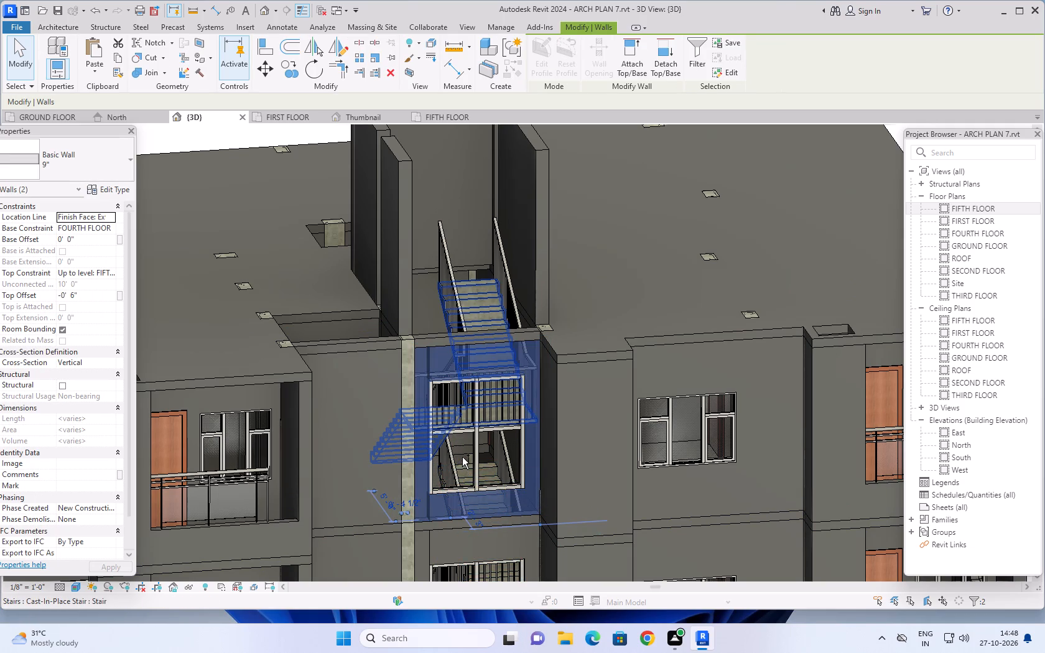
pyautogui.moveTo(493, 471); pyautogui.dragTo(486, 471, button='middle')
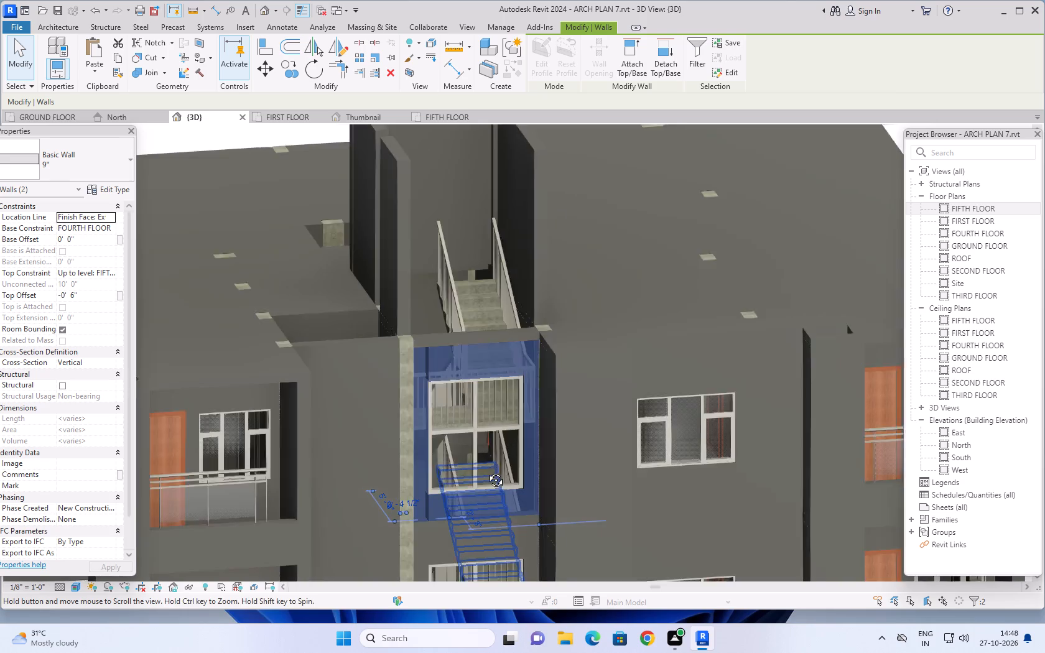
pyautogui.moveTo(486, 471); pyautogui.dragTo(471, 350, button='middle')
pyautogui.scroll(4, 452, 475)
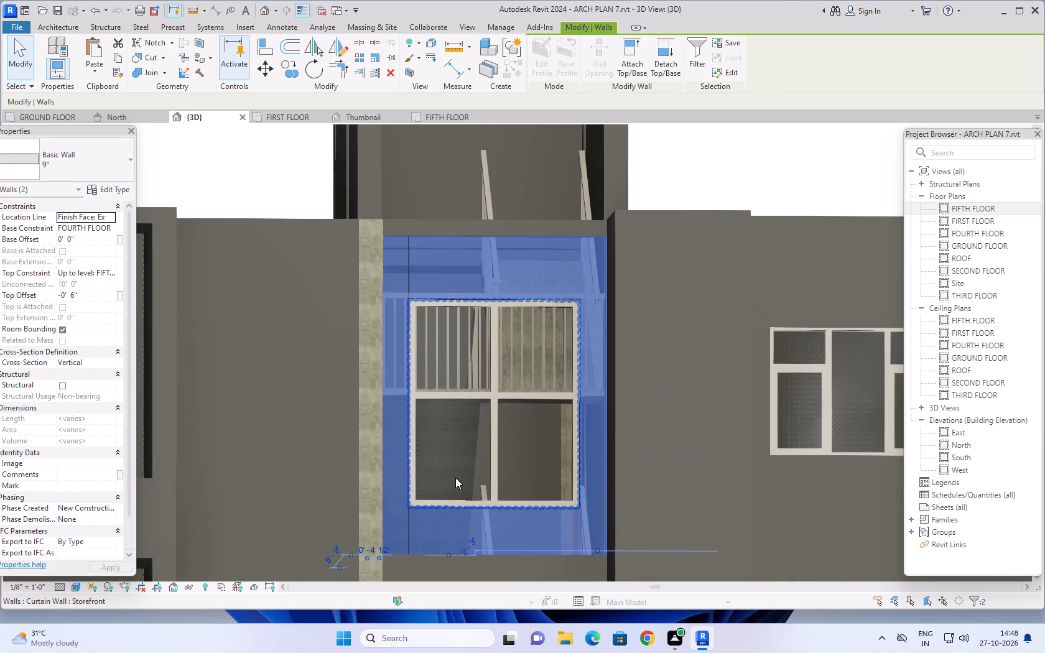
pyautogui.keyDown('ctrl'); pyautogui.click(444, 490); pyautogui.keyUp('ctrl')
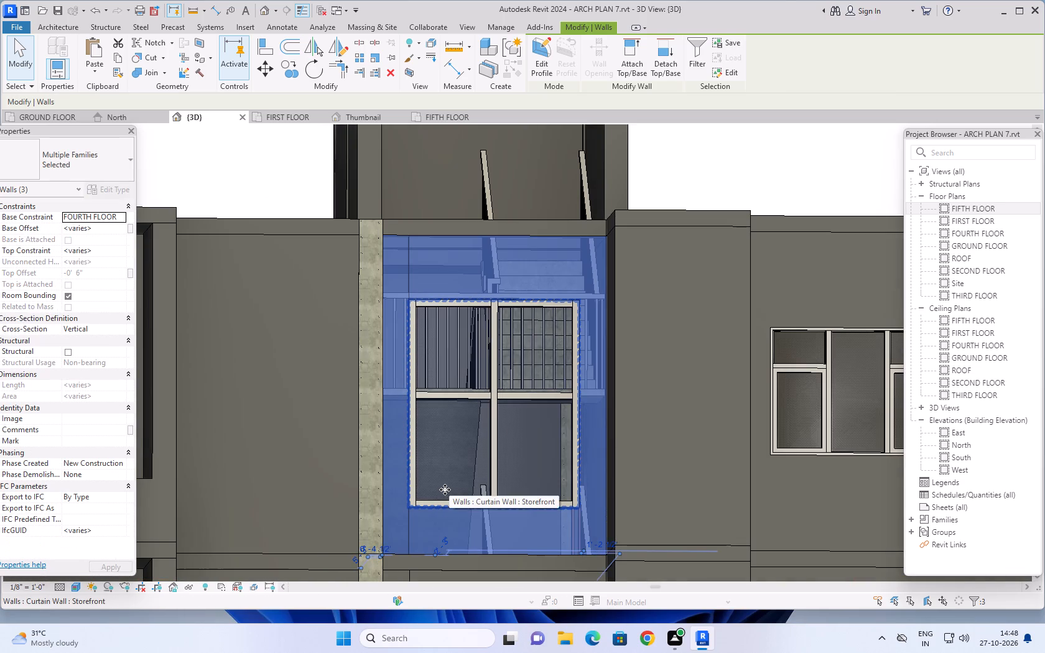
pyautogui.click(118, 57)
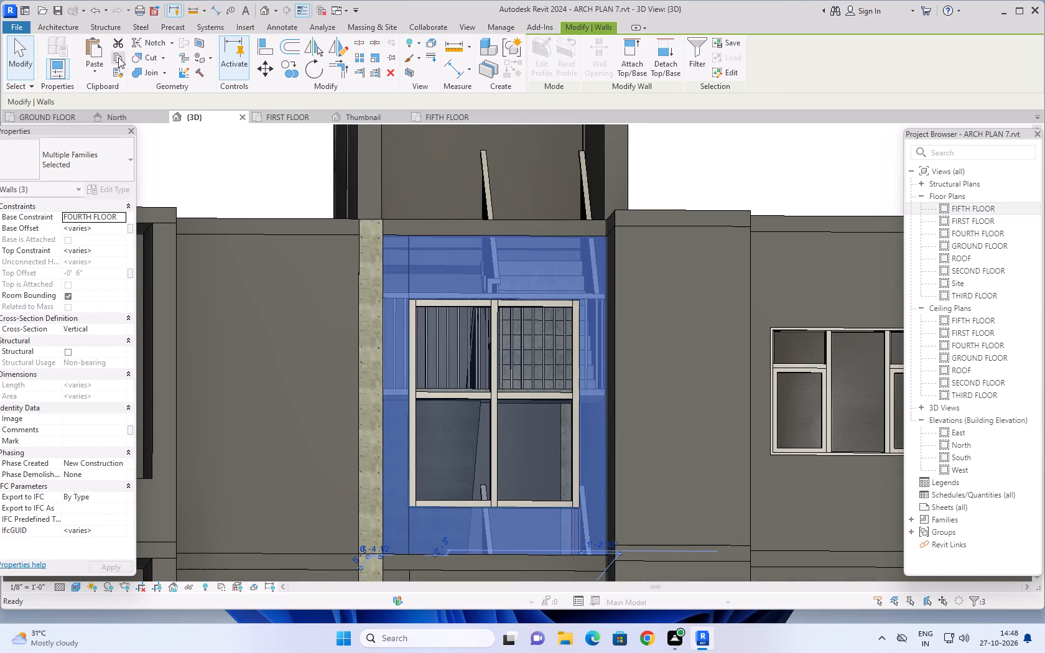
pyautogui.click(103, 72)
pyautogui.click(132, 118)
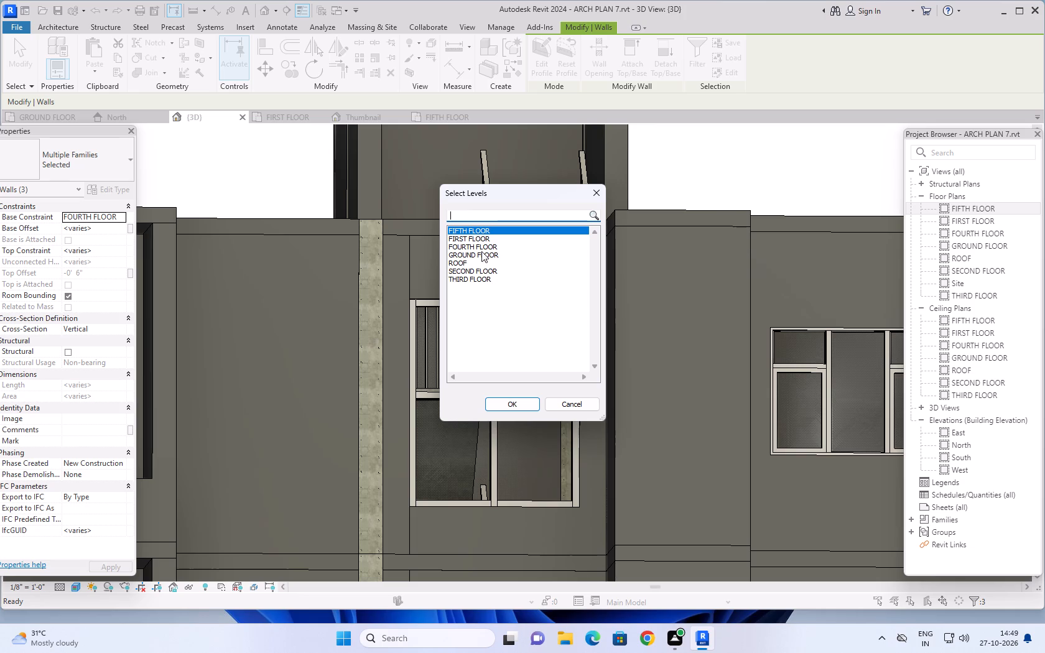
pyautogui.click(495, 401)
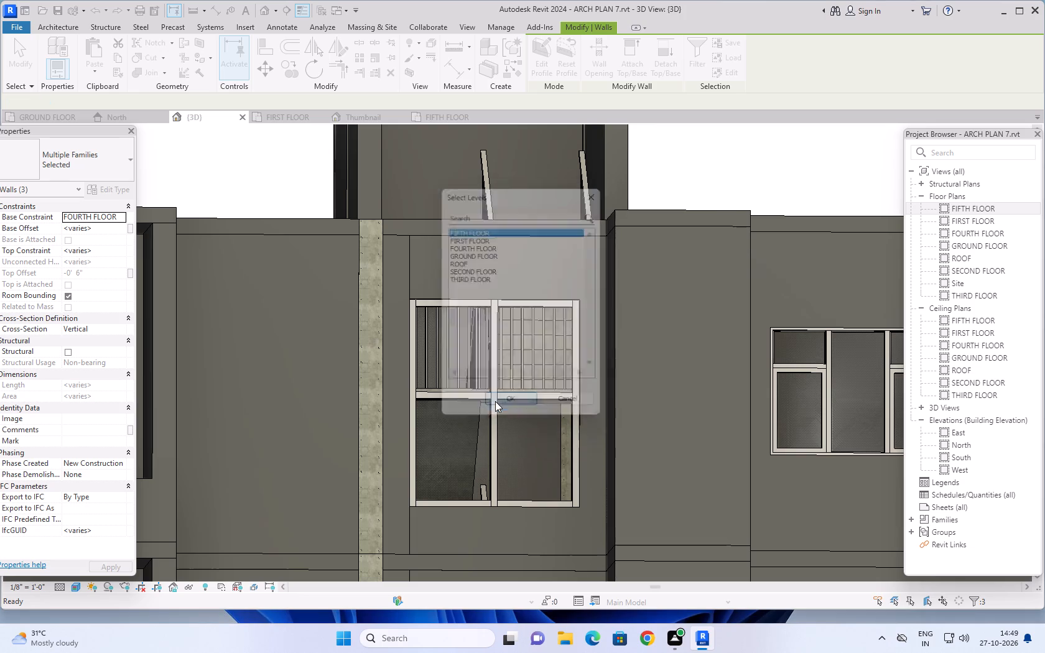
pyautogui.scroll(-3, 527, 338)
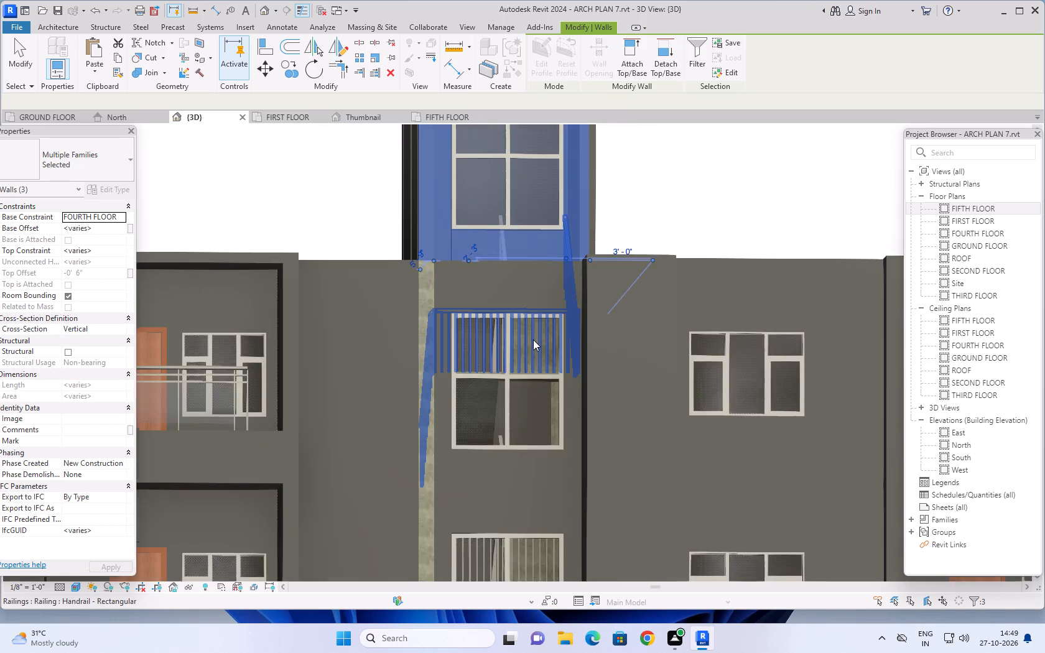
pyautogui.scroll(-6, 533, 340)
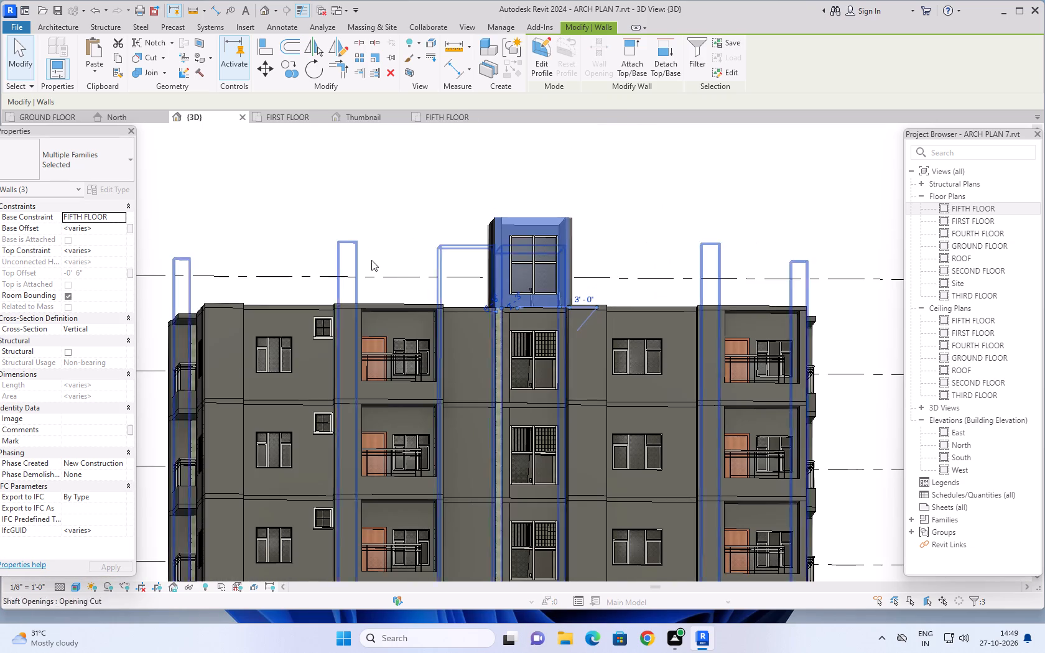
pyautogui.click(407, 215)
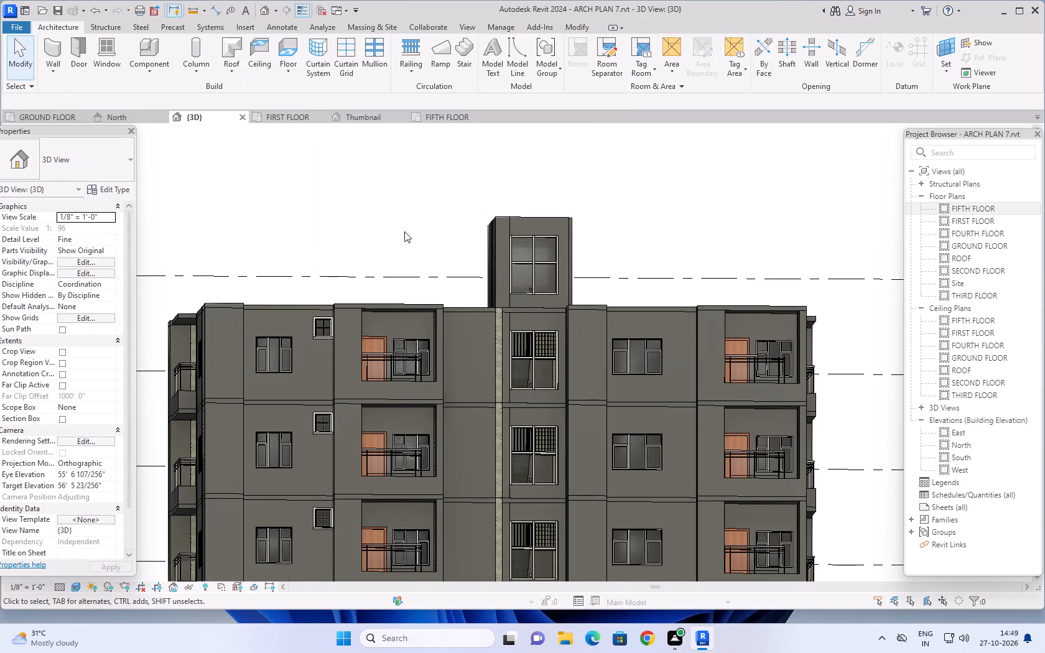
# Examine the staircase enclosure on the fifth floor from the facade, the rear and above, including its entrance gap.
pyautogui.keyDown('shift'); pyautogui.scroll(-1, 402, 229); pyautogui.keyUp('shift')
pyautogui.keyDown('shift'); pyautogui.moveTo(402, 232); pyautogui.dragTo(442, 373, button='middle'); pyautogui.keyUp('shift')
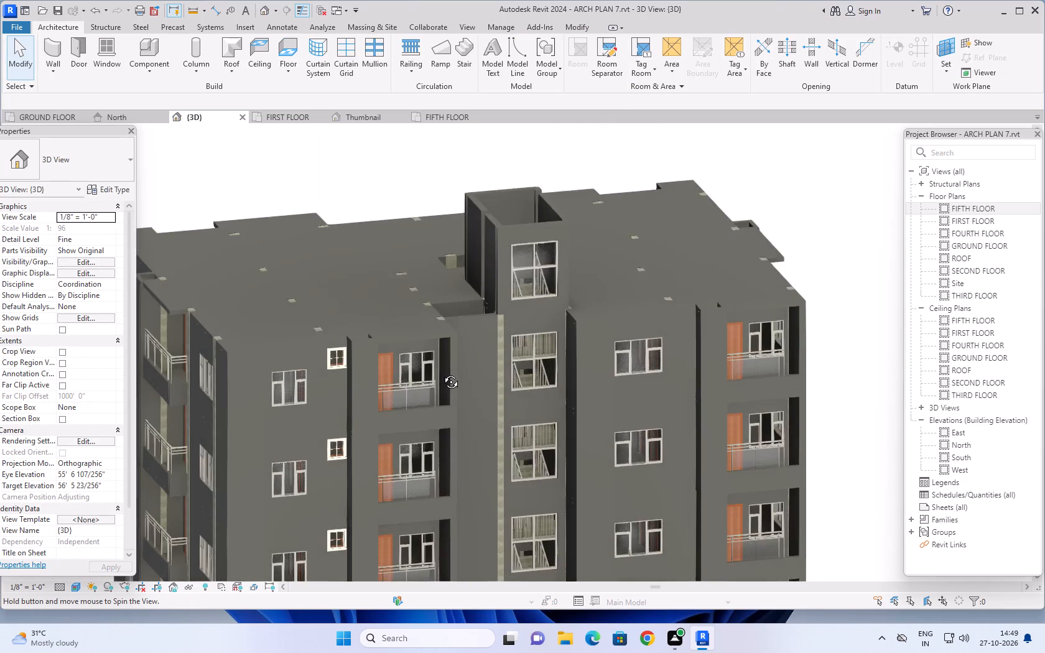
pyautogui.keyDown('shift'); pyautogui.moveTo(442, 373); pyautogui.dragTo(650, 411, button='middle'); pyautogui.keyUp('shift')
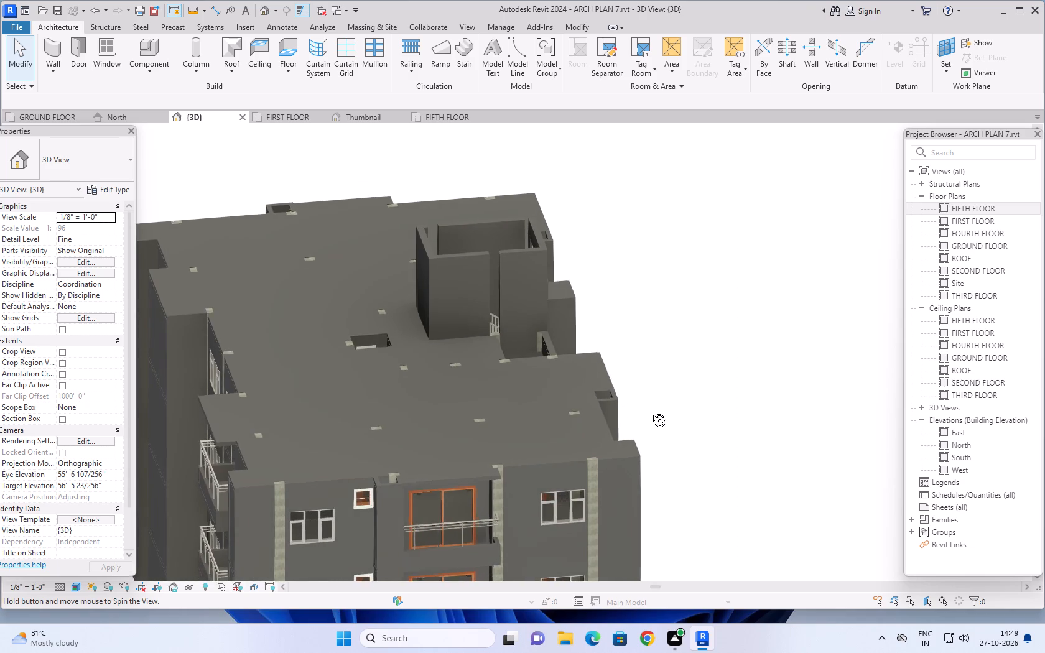
pyautogui.keyDown('shift'); pyautogui.moveTo(650, 411); pyautogui.dragTo(650, 412, button='middle'); pyautogui.keyUp('shift')
pyautogui.keyDown('shift'); pyautogui.moveTo(672, 240); pyautogui.dragTo(689, 407, button='middle'); pyautogui.keyUp('shift')
pyautogui.moveTo(730, 279); pyautogui.dragTo(728, 305, button='middle')
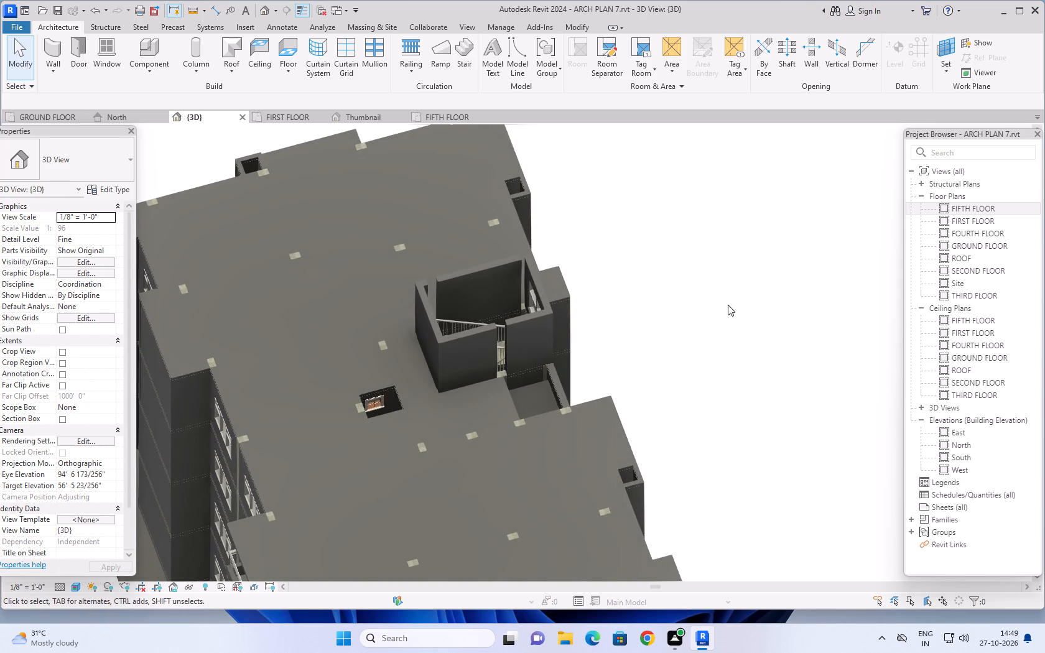
pyautogui.moveTo(728, 305); pyautogui.dragTo(489, 437, button='middle')
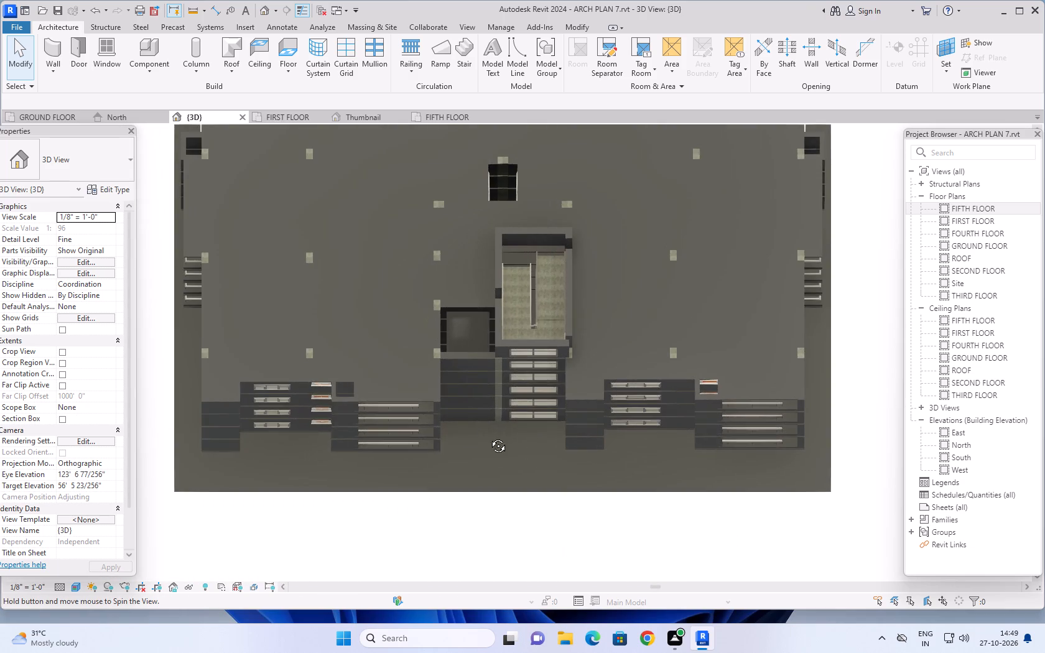
pyautogui.moveTo(489, 437); pyautogui.dragTo(689, 404, button='middle')
pyautogui.scroll(-2, 685, 399)
pyautogui.moveTo(692, 412); pyautogui.dragTo(699, 270, button='middle')
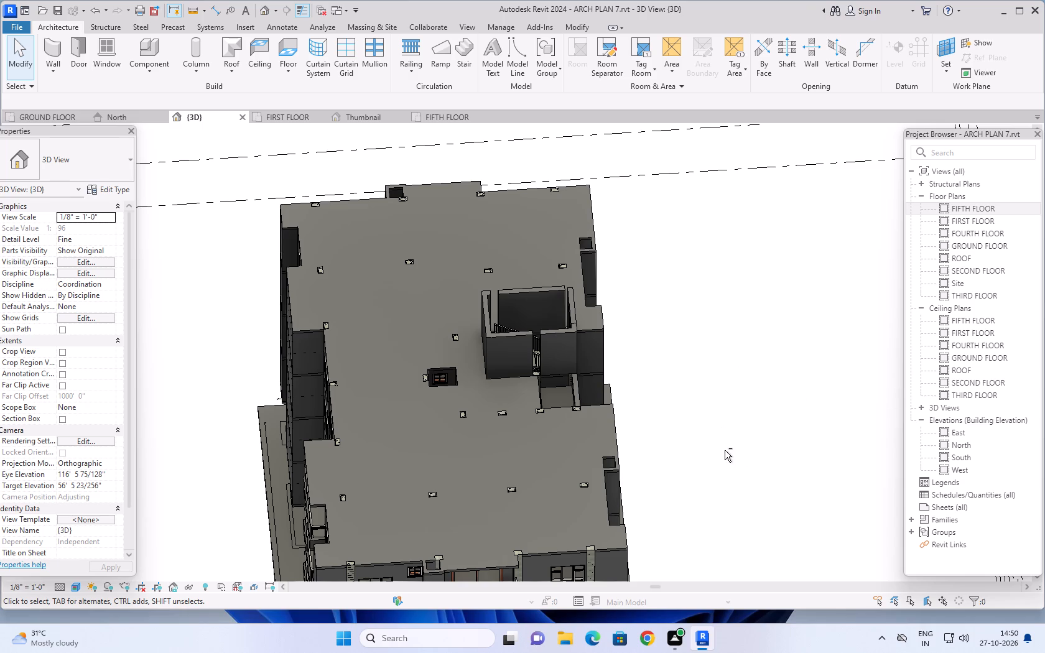
pyautogui.keyDown('shift'); pyautogui.moveTo(725, 450); pyautogui.dragTo(694, 324, button='middle'); pyautogui.keyUp('shift')
pyautogui.moveTo(738, 442); pyautogui.dragTo(746, 379, button='middle')
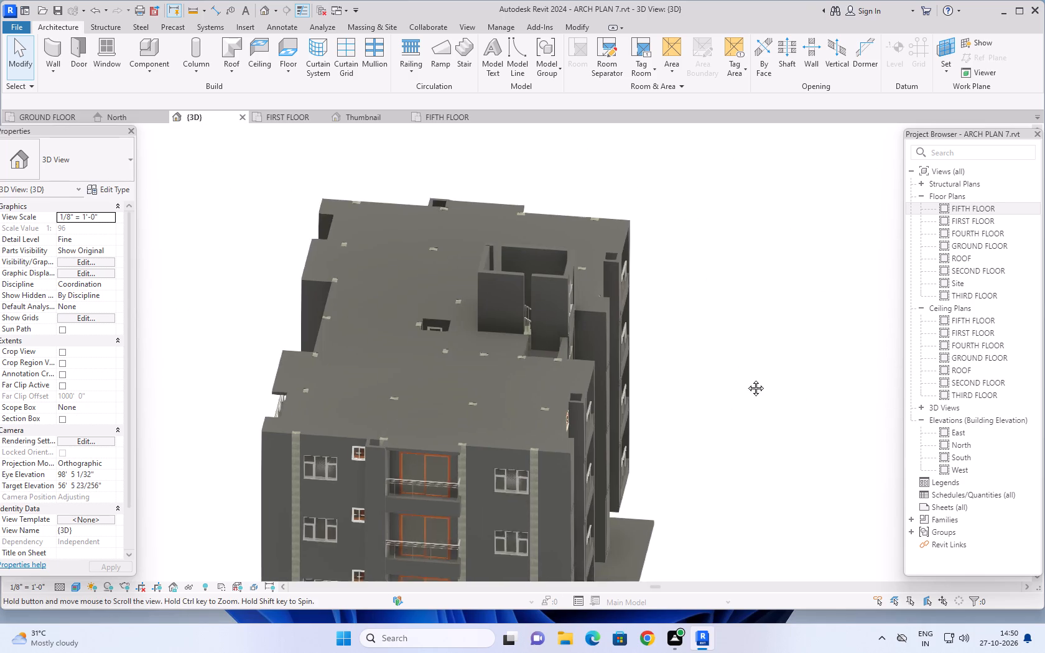
pyautogui.moveTo(746, 379); pyautogui.dragTo(757, 337, button='middle')
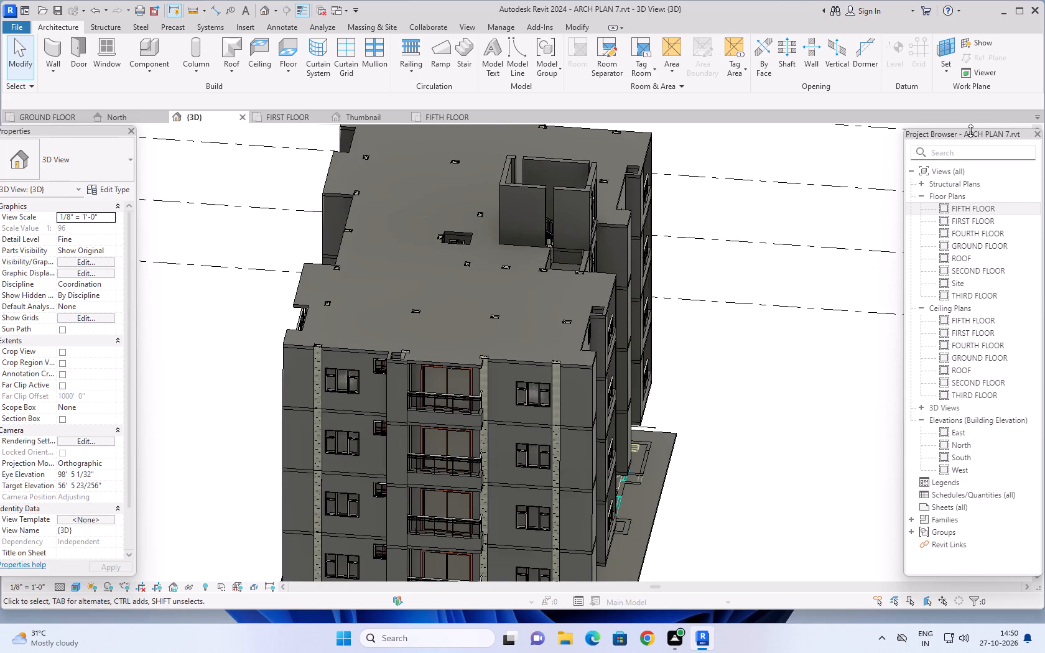
# Uncover the view cube and orient the 3D view to the building's front.
pyautogui.moveTo(970, 131); pyautogui.dragTo(977, 262)
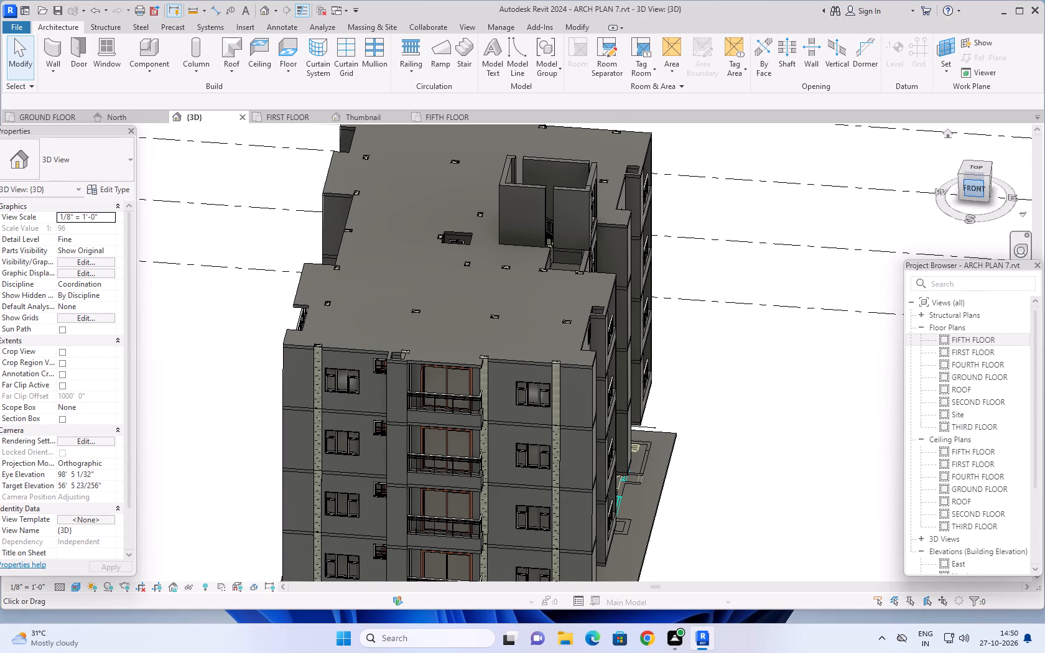
pyautogui.click(972, 187)
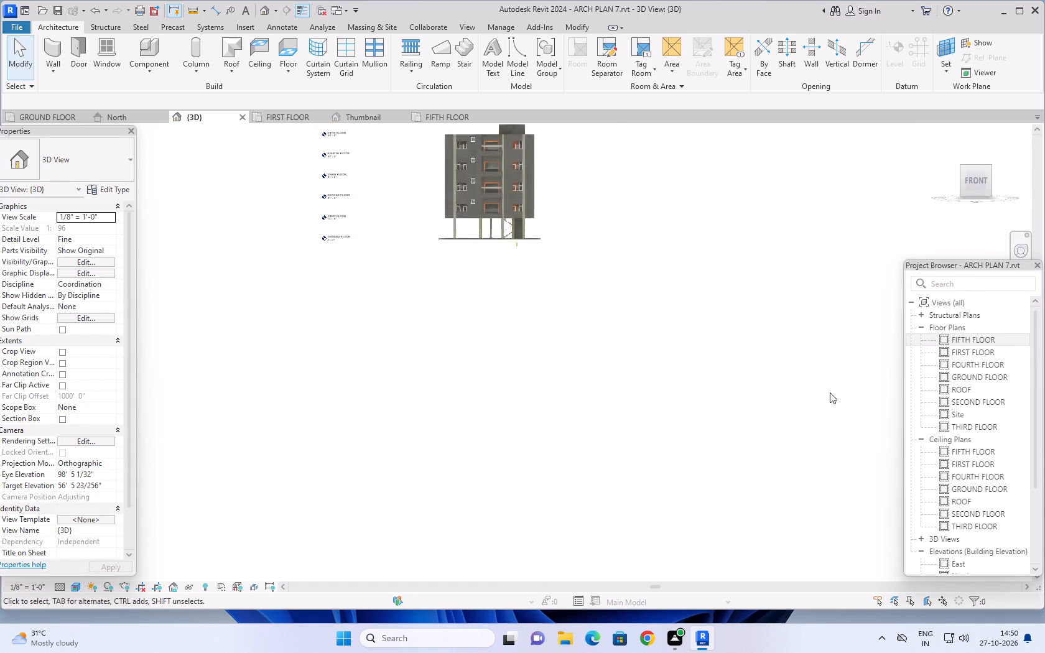
# Examine the building's front elevation against the level lines, from the ground floor to the staircase enclosure below the ROOF level.
pyautogui.scroll(6, 620, 348)
pyautogui.moveTo(643, 366); pyautogui.dragTo(669, 367, button='middle')
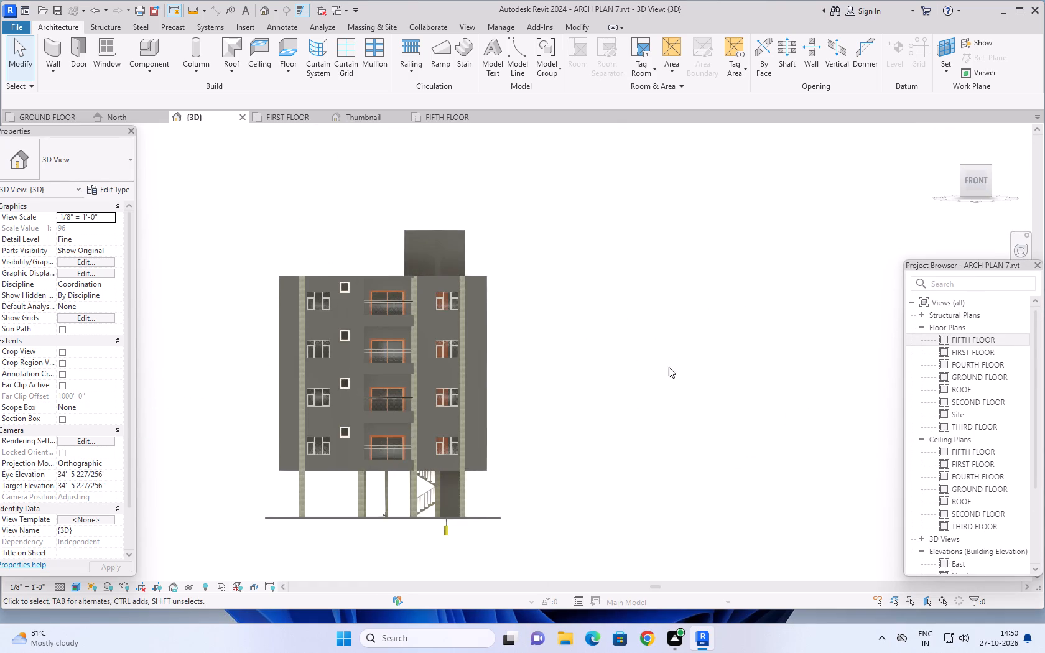
pyautogui.moveTo(669, 367); pyautogui.dragTo(819, 381, button='middle')
pyautogui.scroll(1, 783, 417)
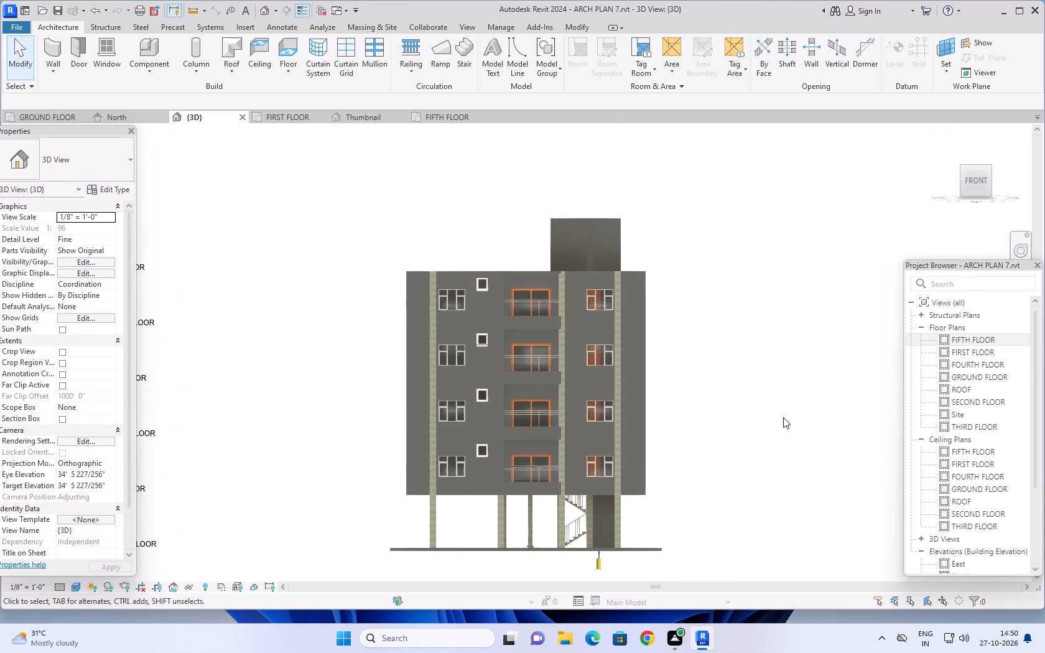
pyautogui.moveTo(756, 430); pyautogui.dragTo(825, 408, button='middle')
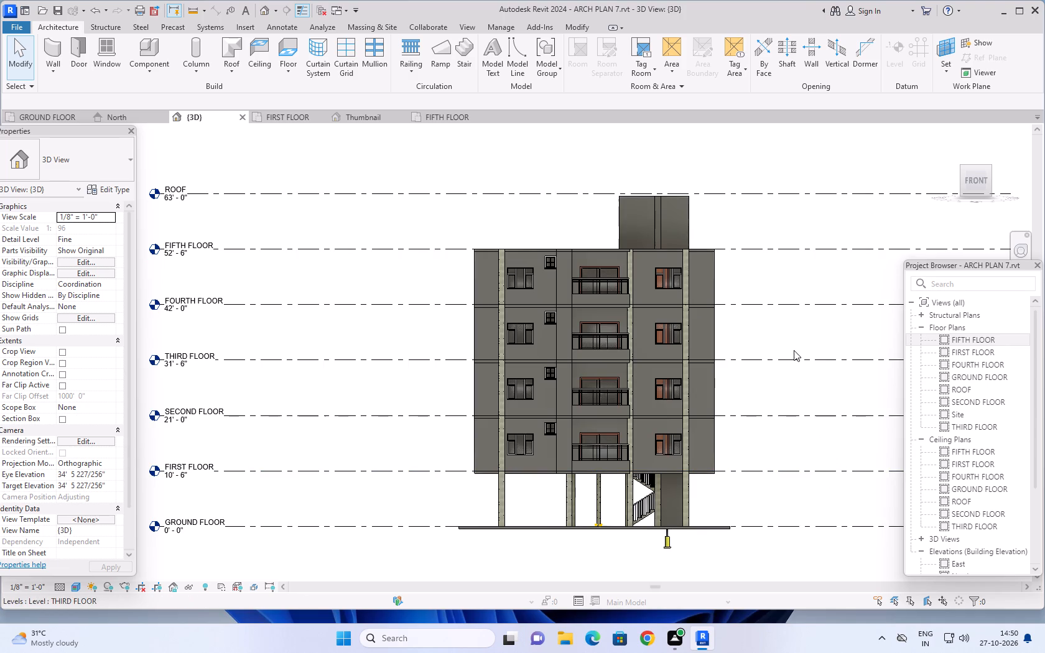
pyautogui.scroll(2, 794, 350)
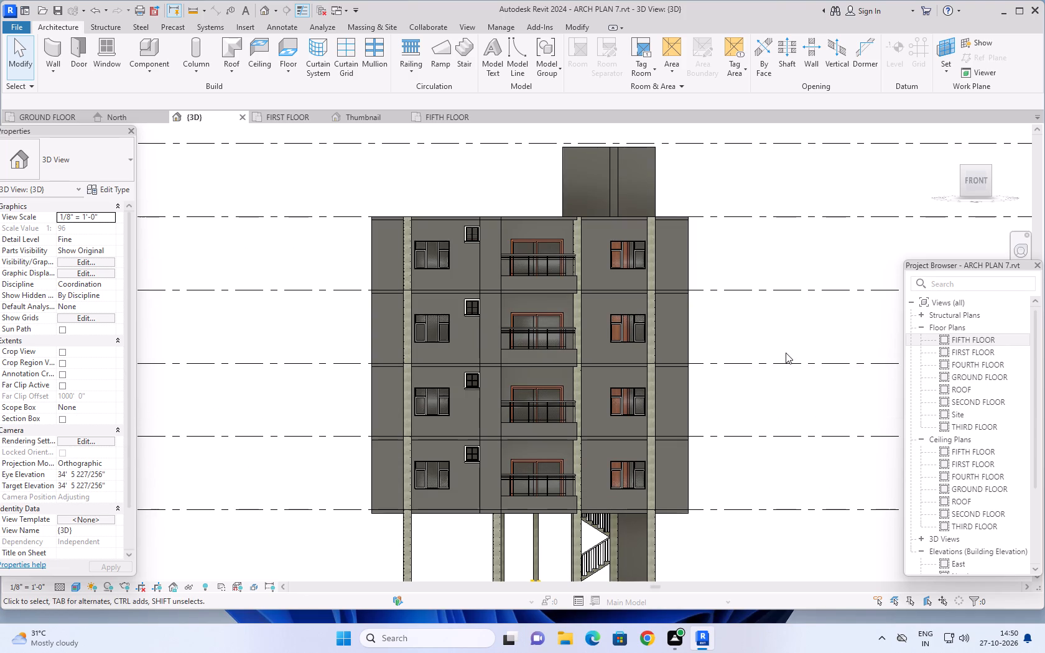
pyautogui.scroll(2, 797, 399)
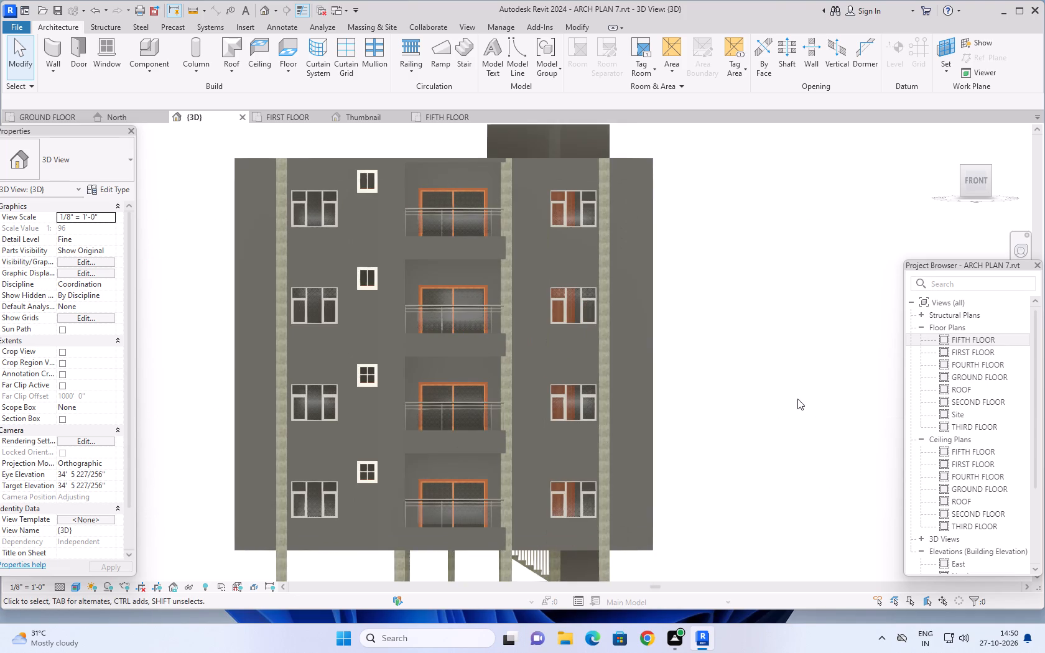
pyautogui.scroll(-4, 797, 399)
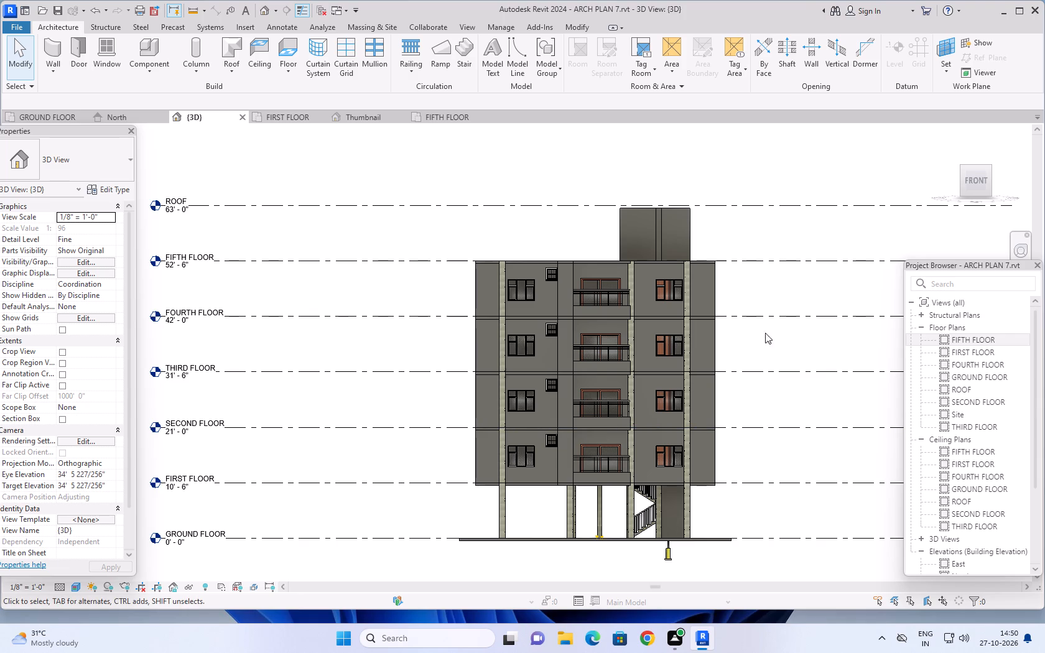
pyautogui.scroll(-1, 758, 151)
pyautogui.moveTo(772, 152); pyautogui.dragTo(755, 198, button='middle')
pyautogui.scroll(1, 755, 198)
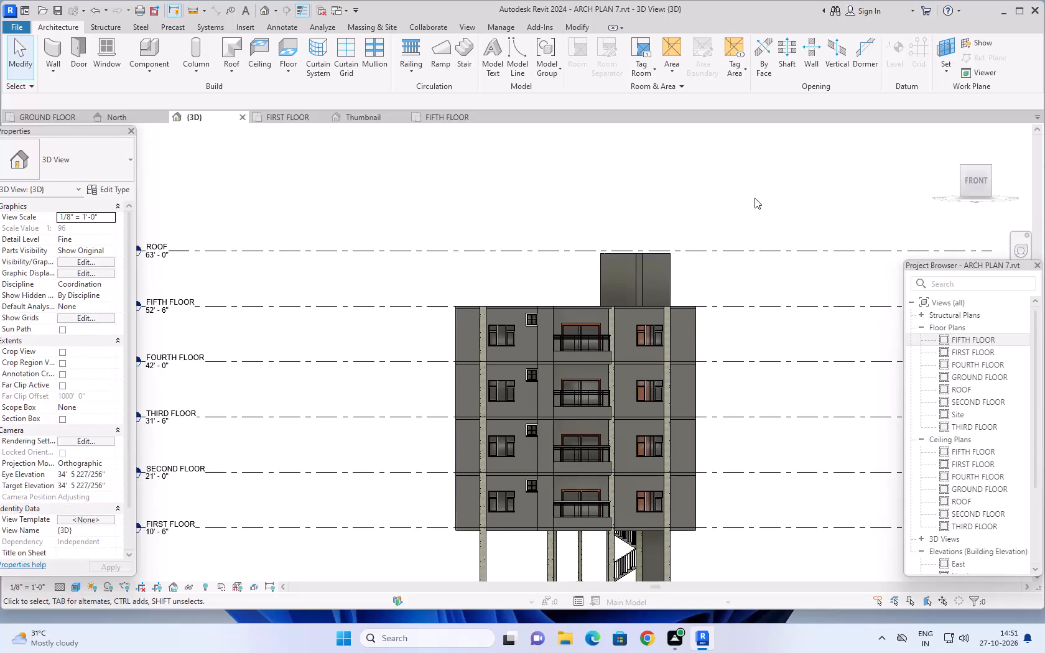
pyautogui.scroll(-2, 677, 253)
pyautogui.moveTo(729, 199); pyautogui.dragTo(722, 215, button='middle')
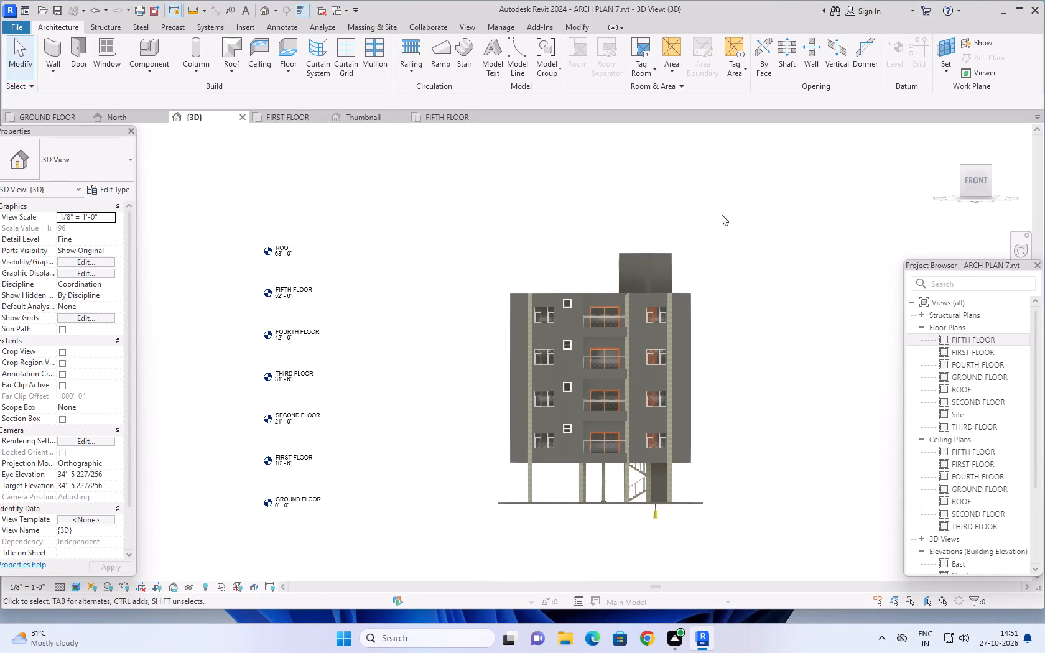
pyautogui.moveTo(722, 215); pyautogui.dragTo(702, 271, button='middle')
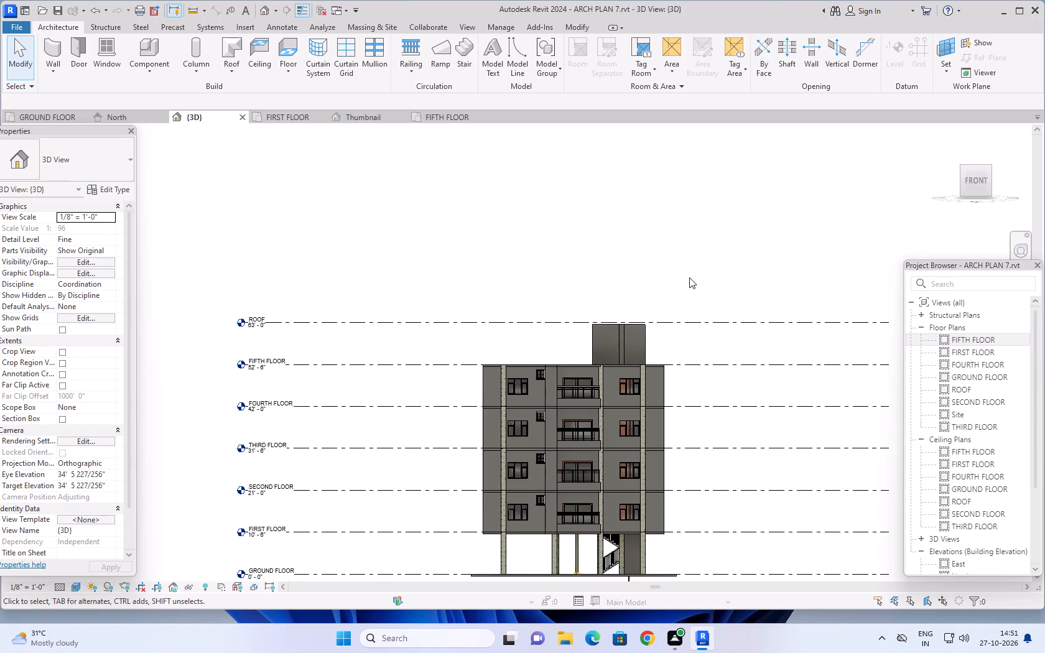
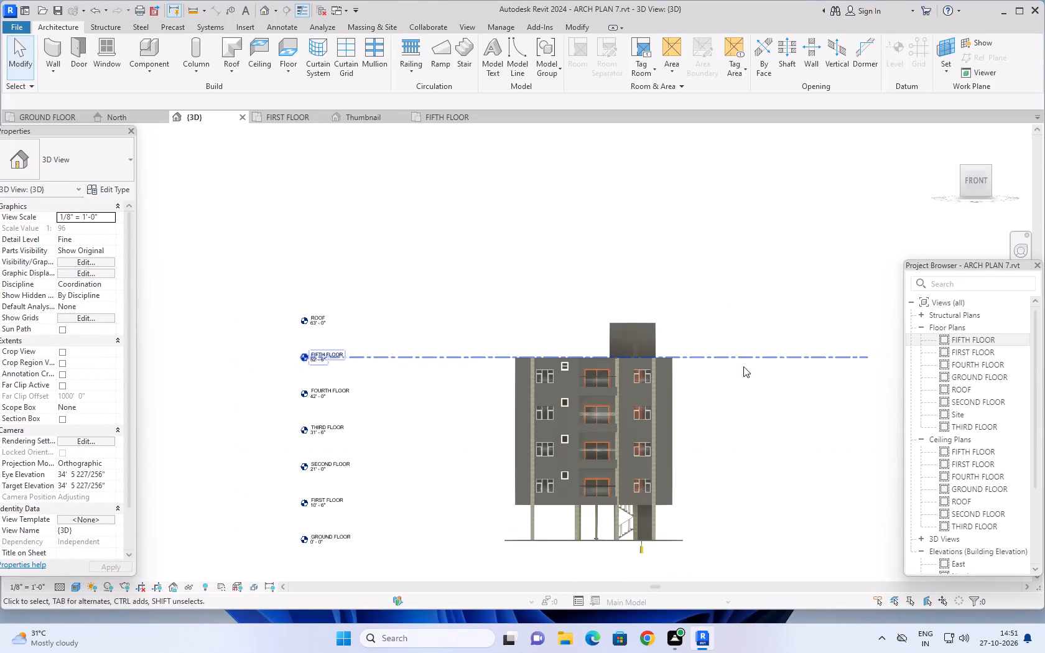
# Examine the building's front facade and the terrace with the staircase enclosure from the front corners.
pyautogui.scroll(-2, 747, 368)
pyautogui.moveTo(746, 389); pyautogui.dragTo(720, 365, button='middle')
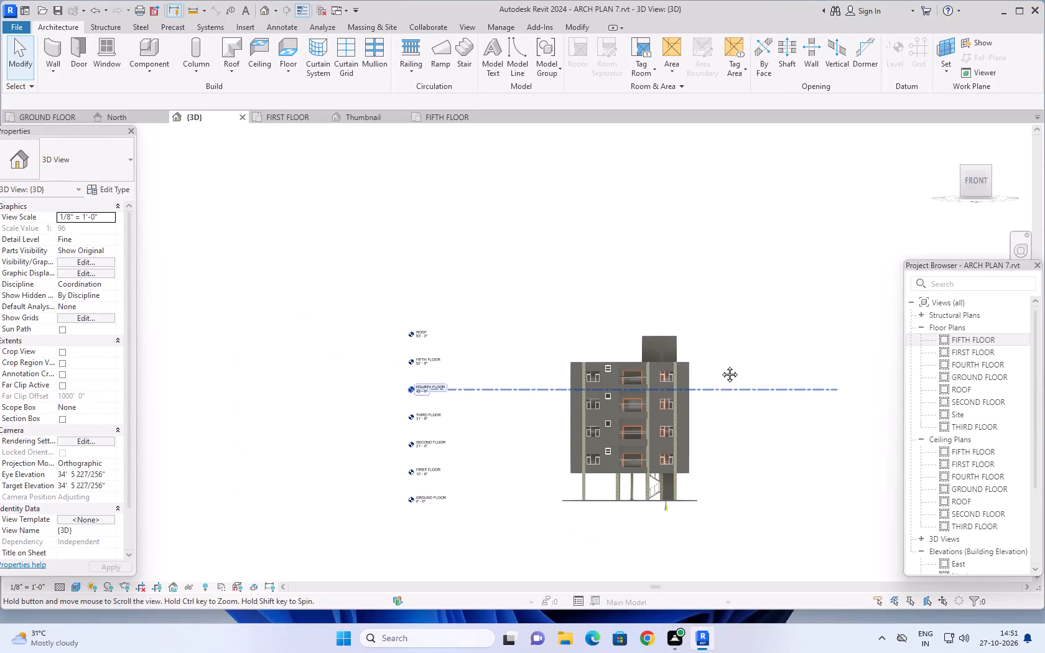
pyautogui.moveTo(720, 365); pyautogui.dragTo(683, 317, button='middle')
pyautogui.scroll(8, 676, 389)
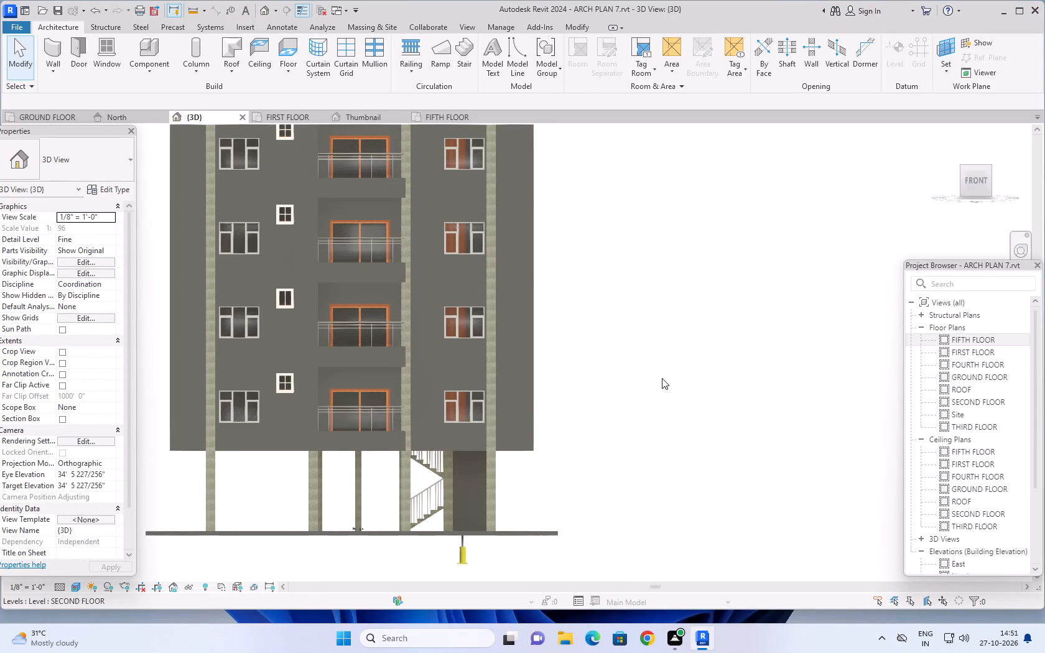
pyautogui.moveTo(662, 378); pyautogui.dragTo(791, 465, button='middle')
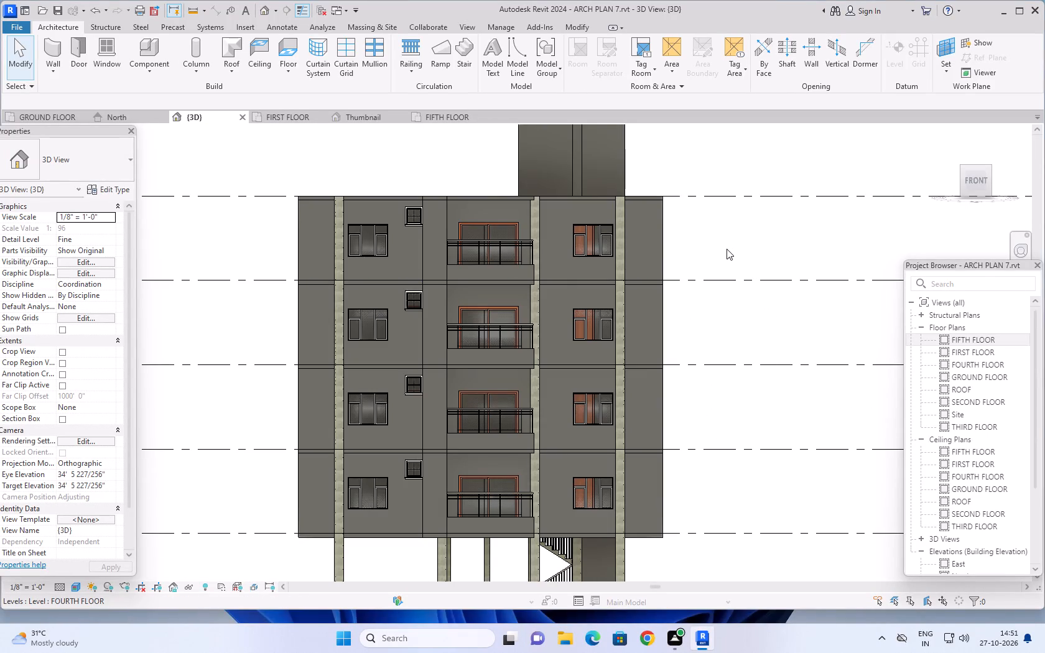
pyautogui.moveTo(721, 259); pyautogui.dragTo(718, 310, button='middle')
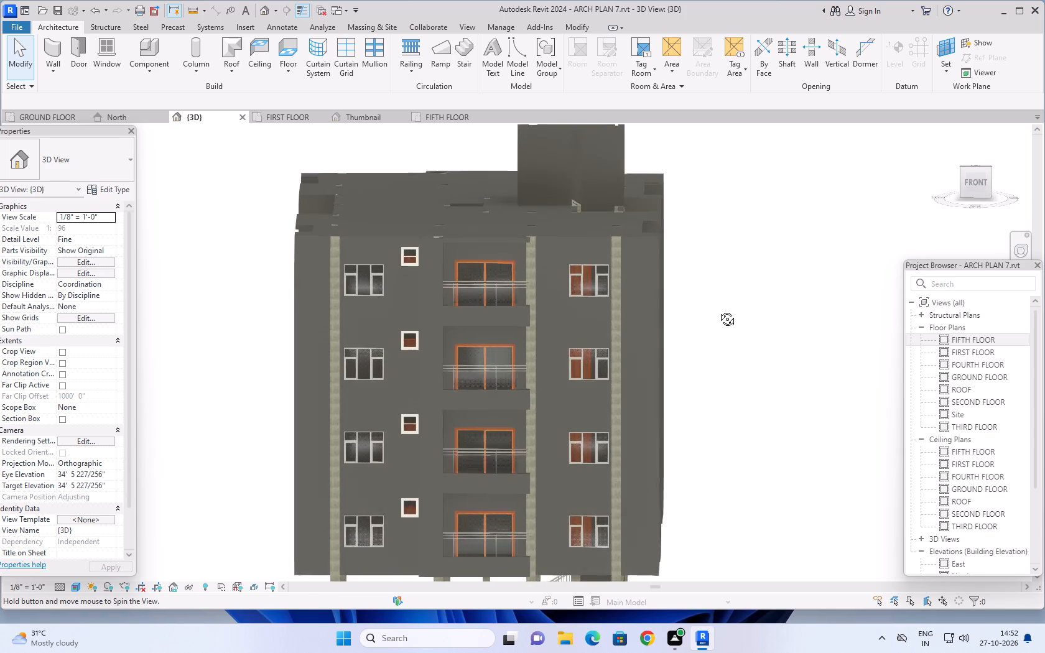
pyautogui.moveTo(718, 310); pyautogui.dragTo(689, 448, button='middle')
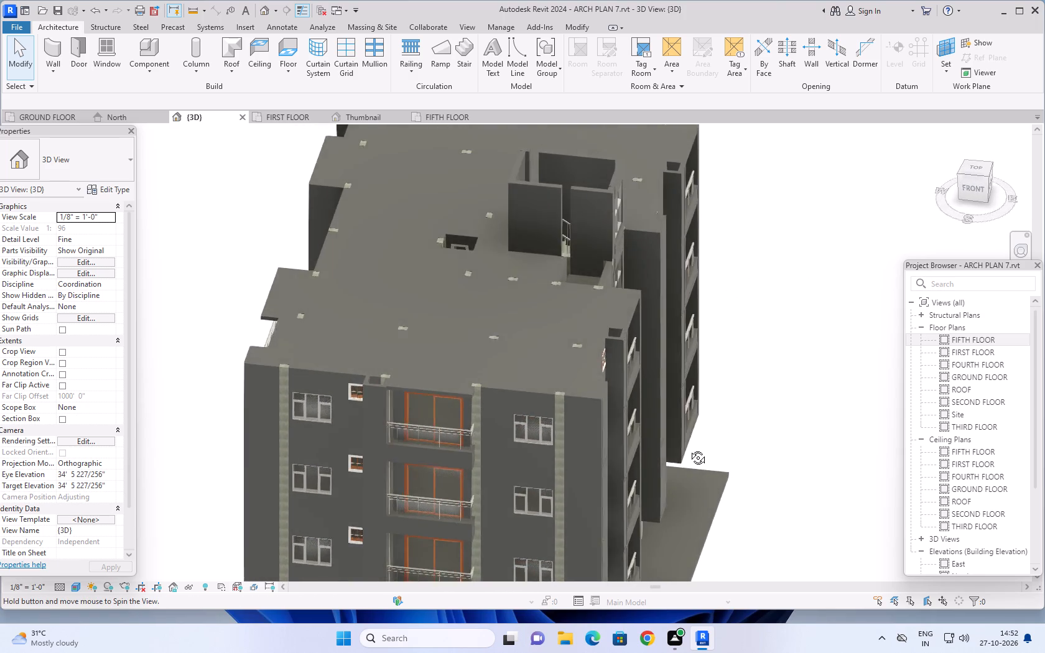
pyautogui.moveTo(689, 448); pyautogui.dragTo(667, 460, button='middle')
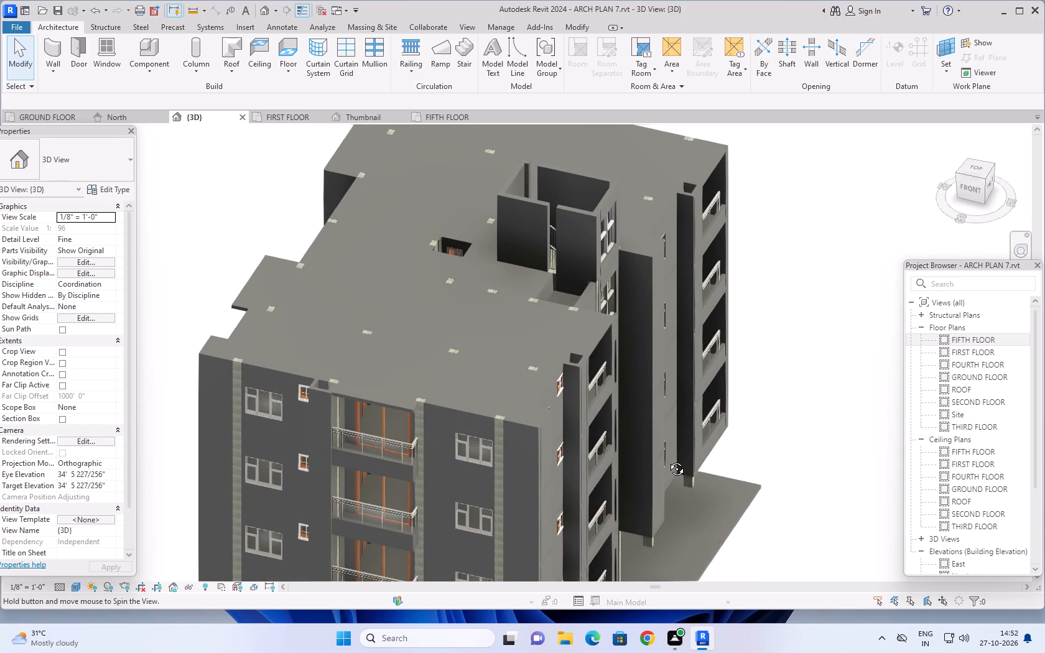
pyautogui.moveTo(667, 460); pyautogui.dragTo(776, 455, button='middle')
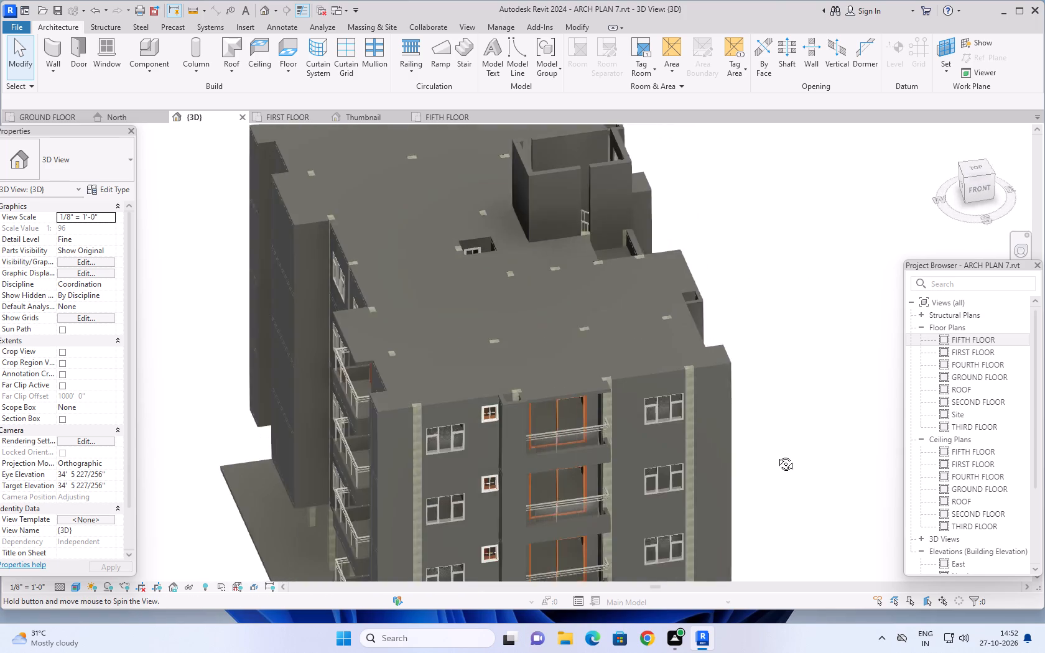
pyautogui.moveTo(776, 455); pyautogui.dragTo(788, 465, button='middle')
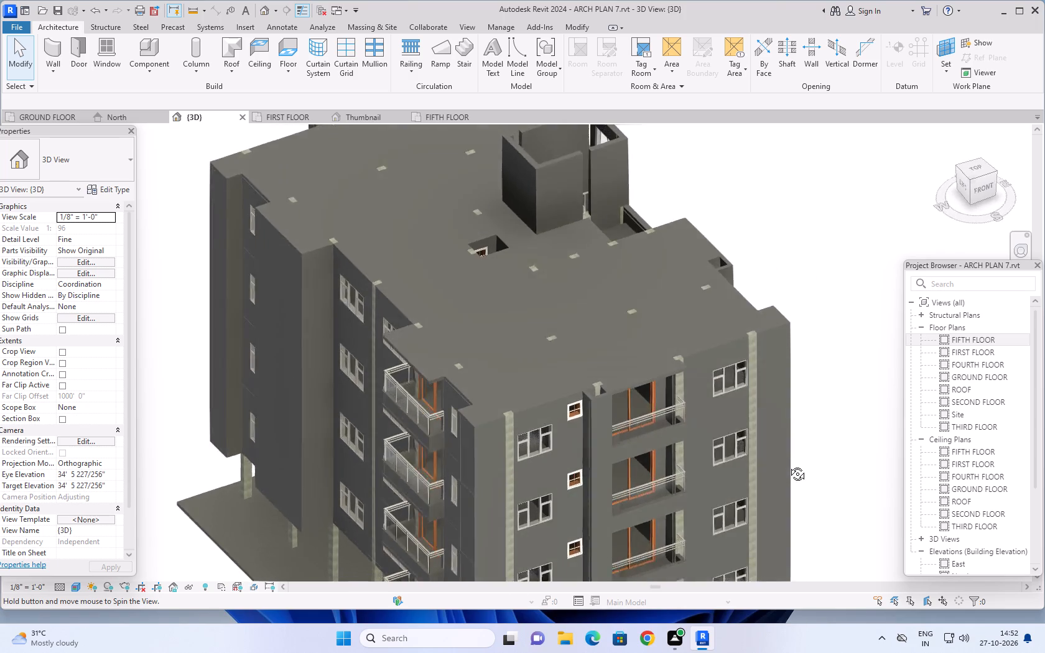
pyautogui.moveTo(788, 465); pyautogui.dragTo(751, 468, button='middle')
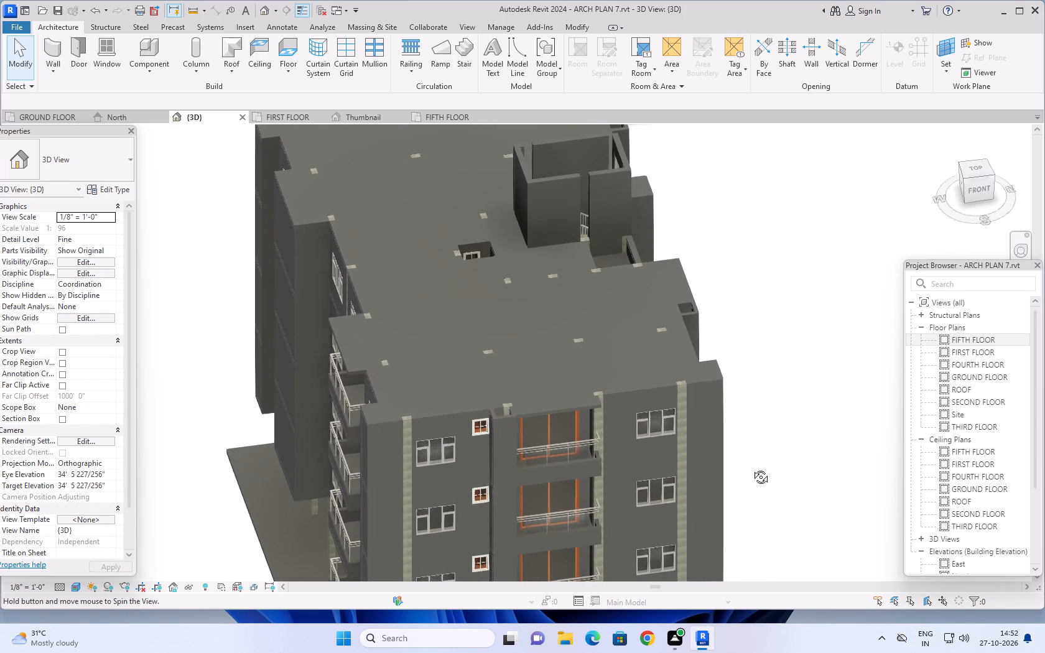
pyautogui.moveTo(751, 468); pyautogui.dragTo(781, 345, button='middle')
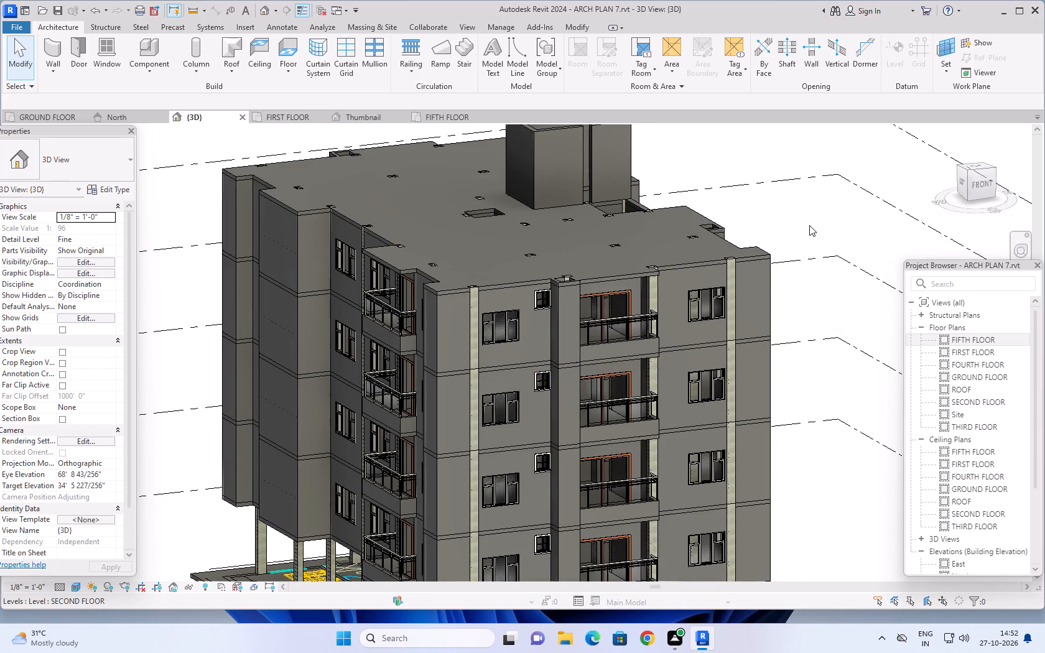
# Examine the fifth-floor slab, its openings and the staircase enclosure from above, down to the columns at ground level.
pyautogui.scroll(-1, 809, 229)
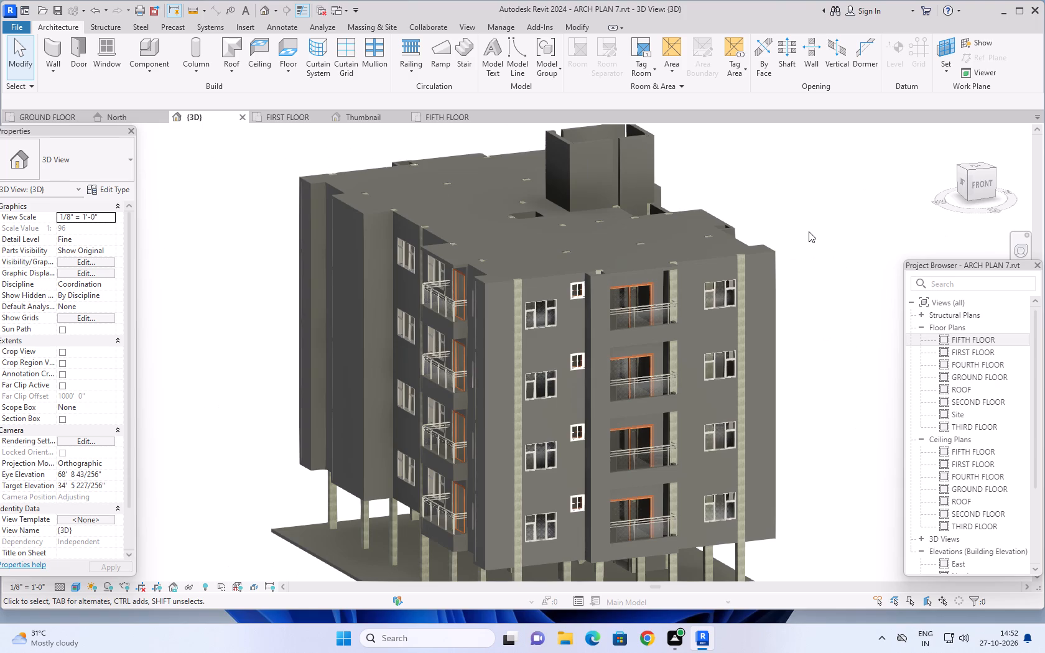
pyautogui.moveTo(807, 233); pyautogui.dragTo(735, 419, button='middle')
pyautogui.moveTo(745, 325); pyautogui.dragTo(674, 432, button='middle')
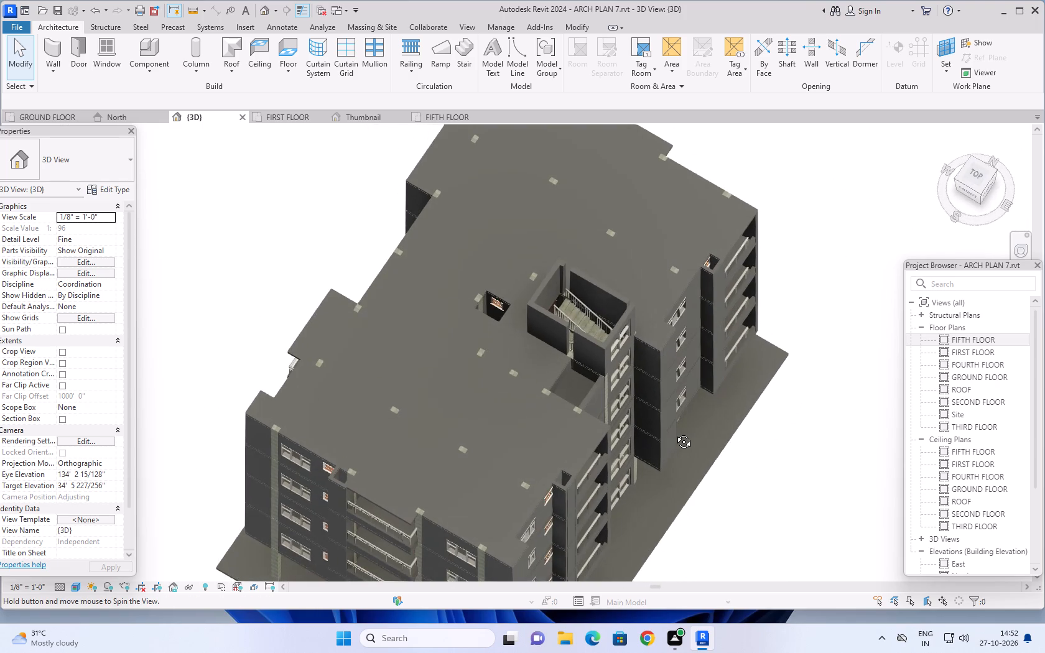
pyautogui.moveTo(674, 432); pyautogui.dragTo(626, 413, button='middle')
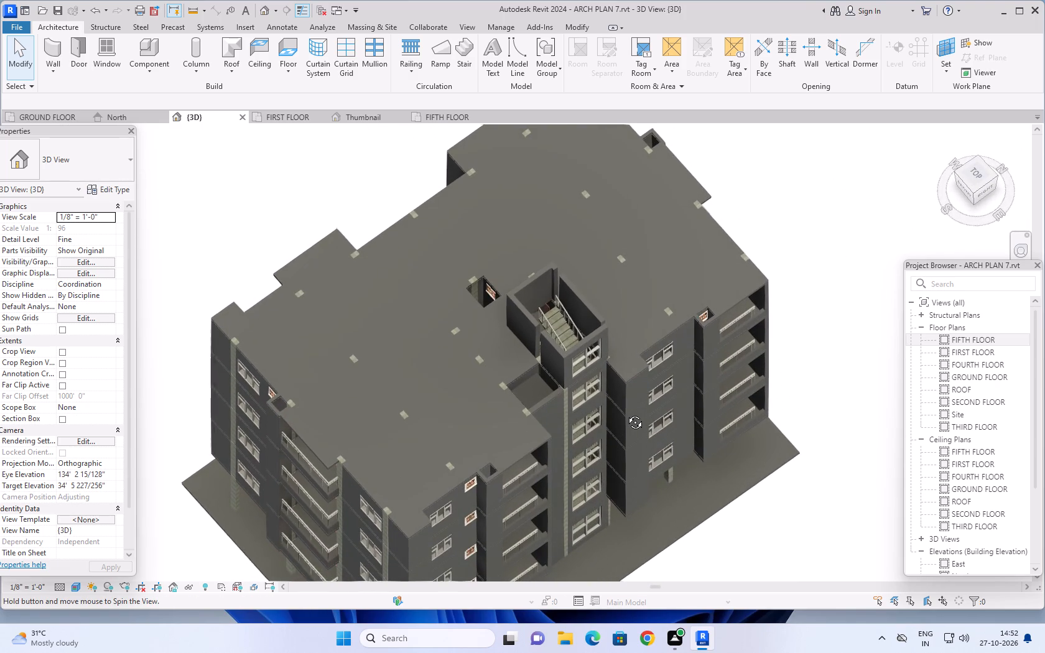
pyautogui.moveTo(626, 413); pyautogui.dragTo(626, 412, button='middle')
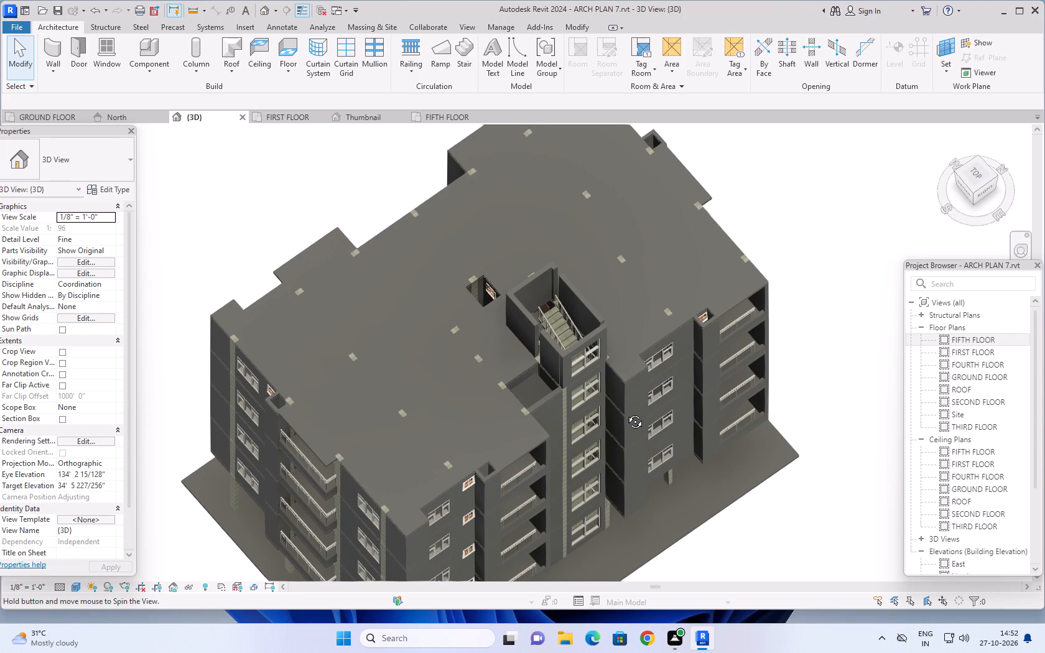
pyautogui.moveTo(626, 412); pyautogui.dragTo(740, 412, button='middle')
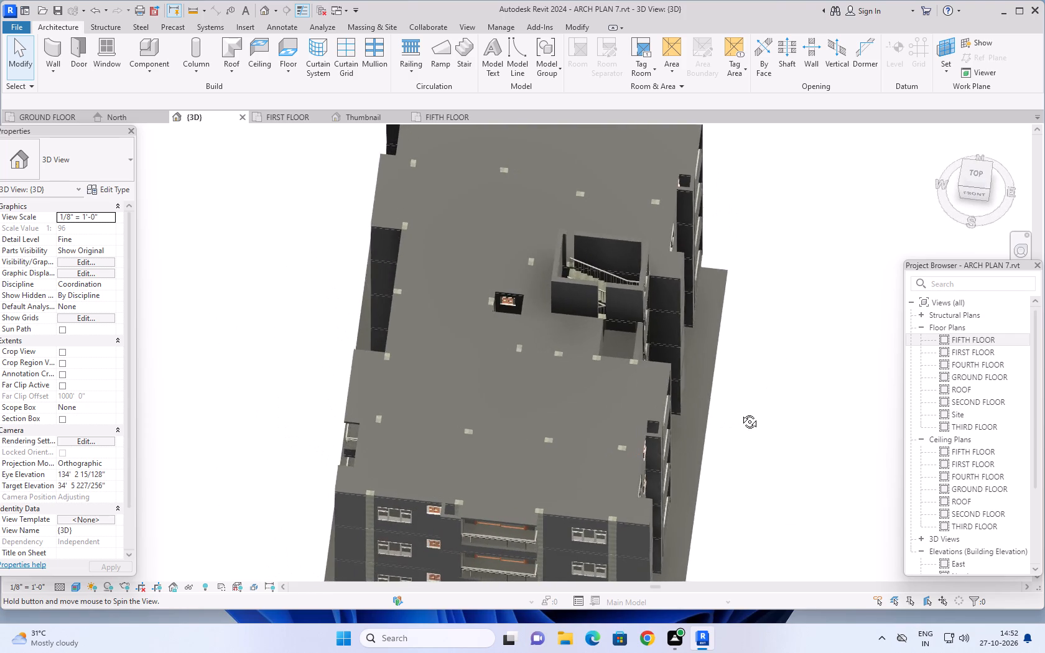
pyautogui.moveTo(740, 412); pyautogui.dragTo(787, 334, button='middle')
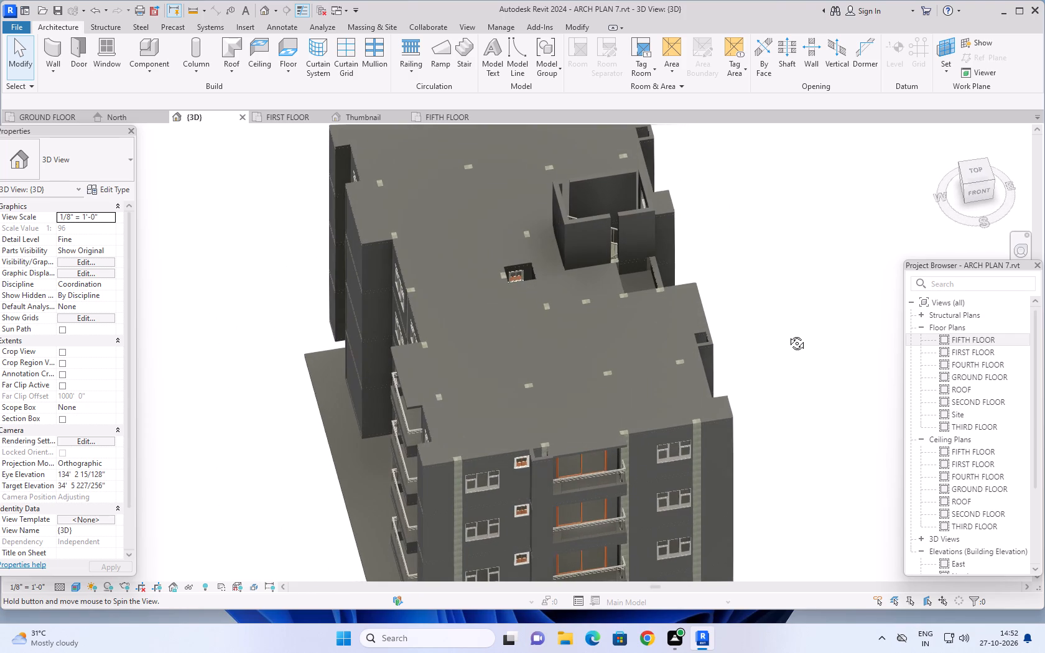
pyautogui.moveTo(787, 334); pyautogui.dragTo(788, 338, button='middle')
pyautogui.moveTo(788, 338); pyautogui.dragTo(769, 409, button='middle')
pyautogui.moveTo(778, 328); pyautogui.dragTo(770, 387, button='middle')
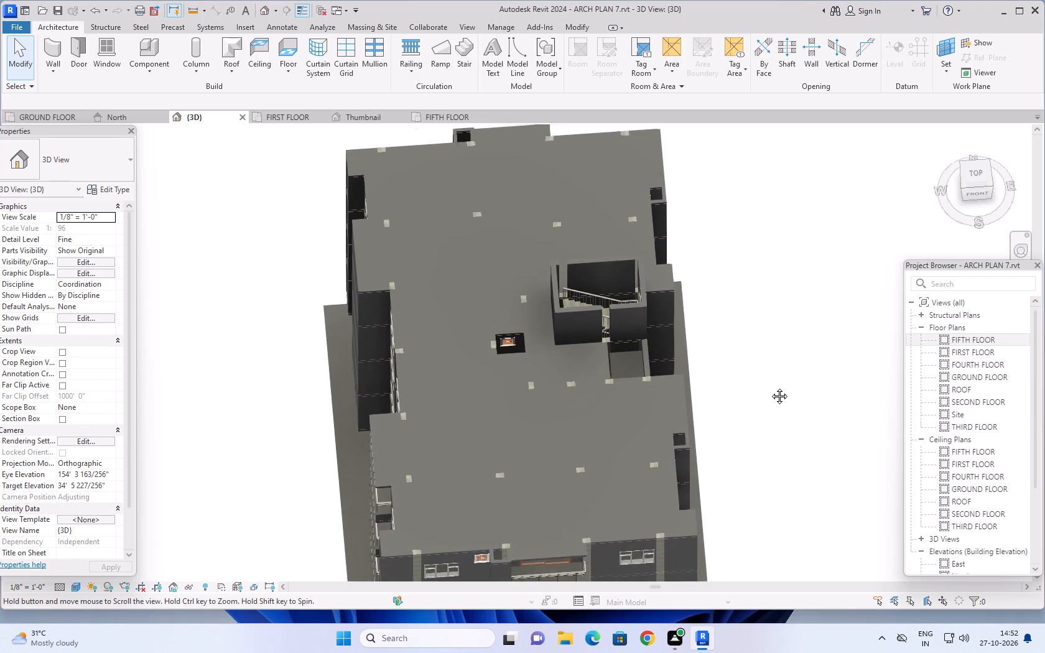
pyautogui.moveTo(770, 387); pyautogui.dragTo(767, 402, button='middle')
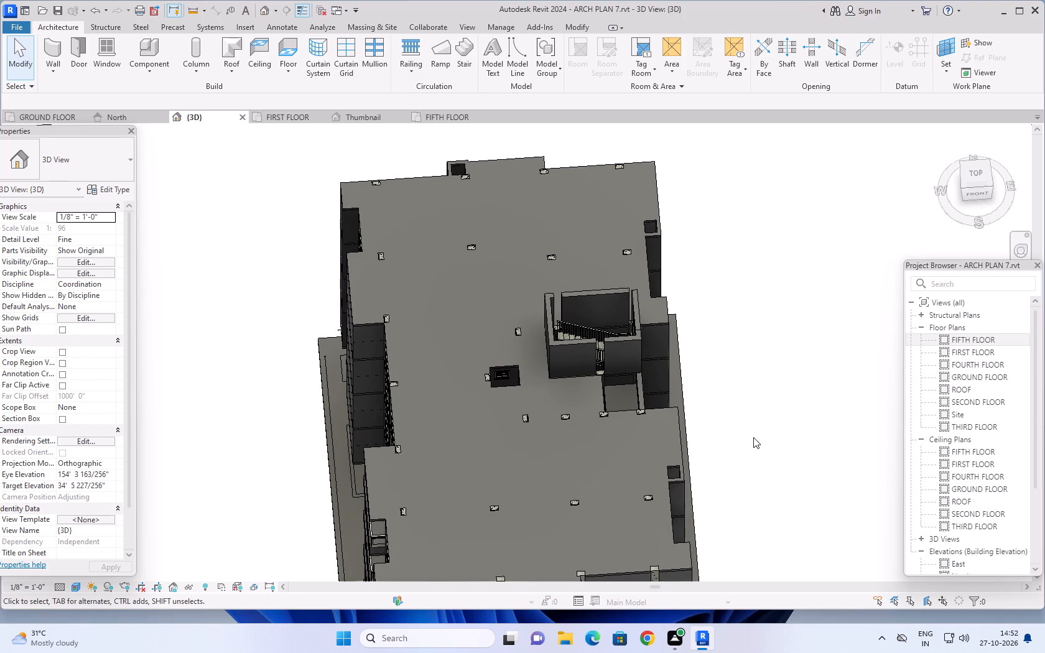
pyautogui.moveTo(751, 438); pyautogui.dragTo(702, 382, button='middle')
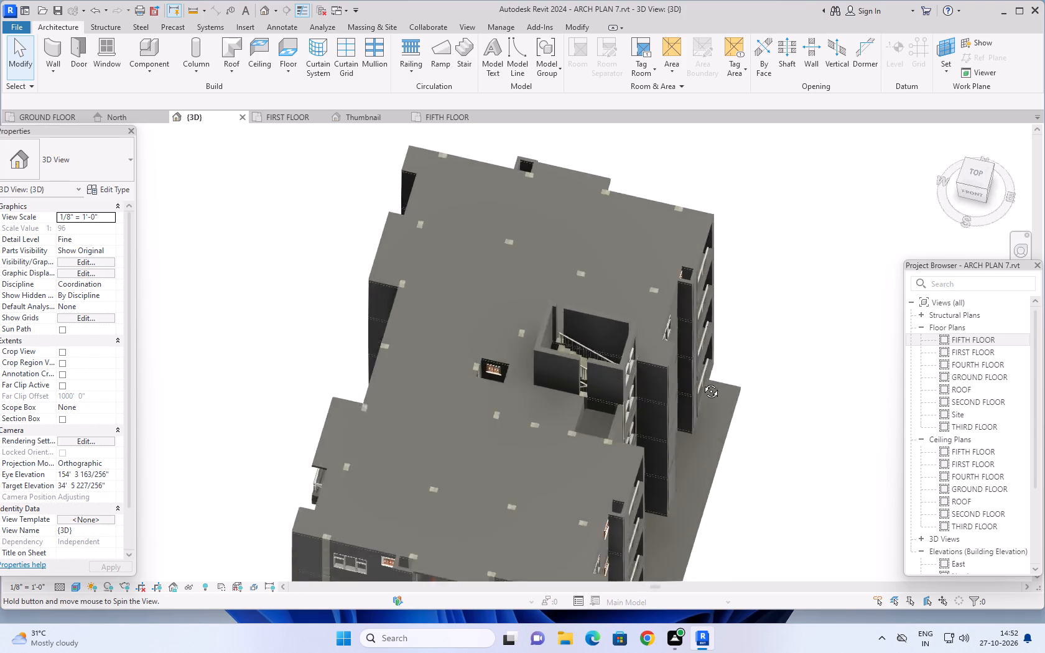
pyautogui.moveTo(702, 382); pyautogui.dragTo(700, 280, button='middle')
pyautogui.scroll(-2, 755, 439)
pyautogui.moveTo(759, 442); pyautogui.dragTo(758, 341, button='middle')
pyautogui.moveTo(784, 454); pyautogui.dragTo(782, 454, button='middle')
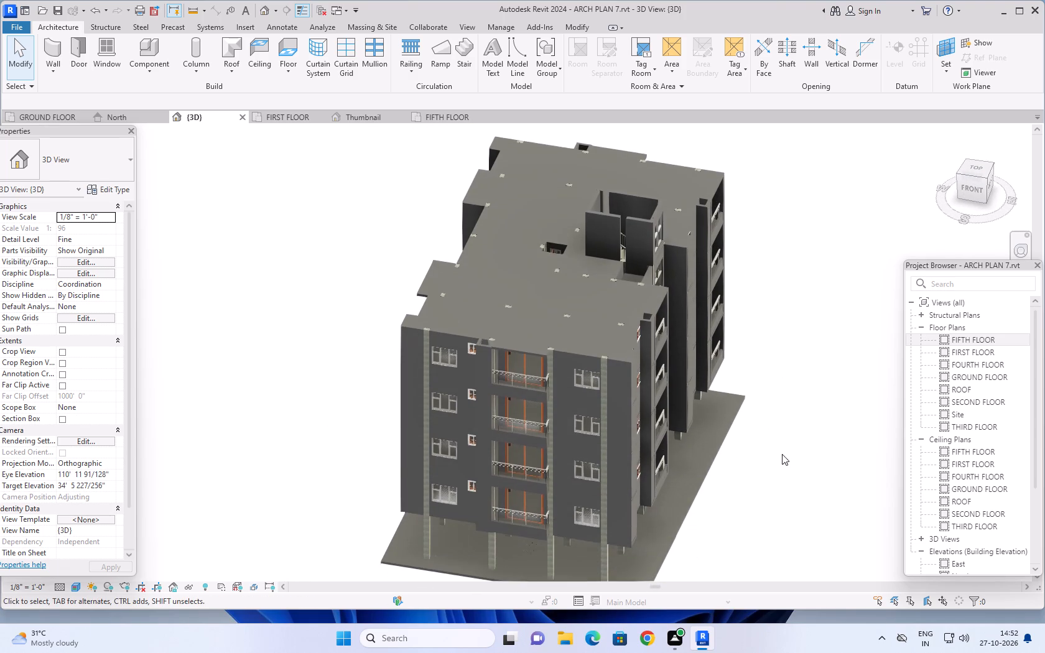
pyautogui.moveTo(782, 454); pyautogui.dragTo(783, 328, button='middle')
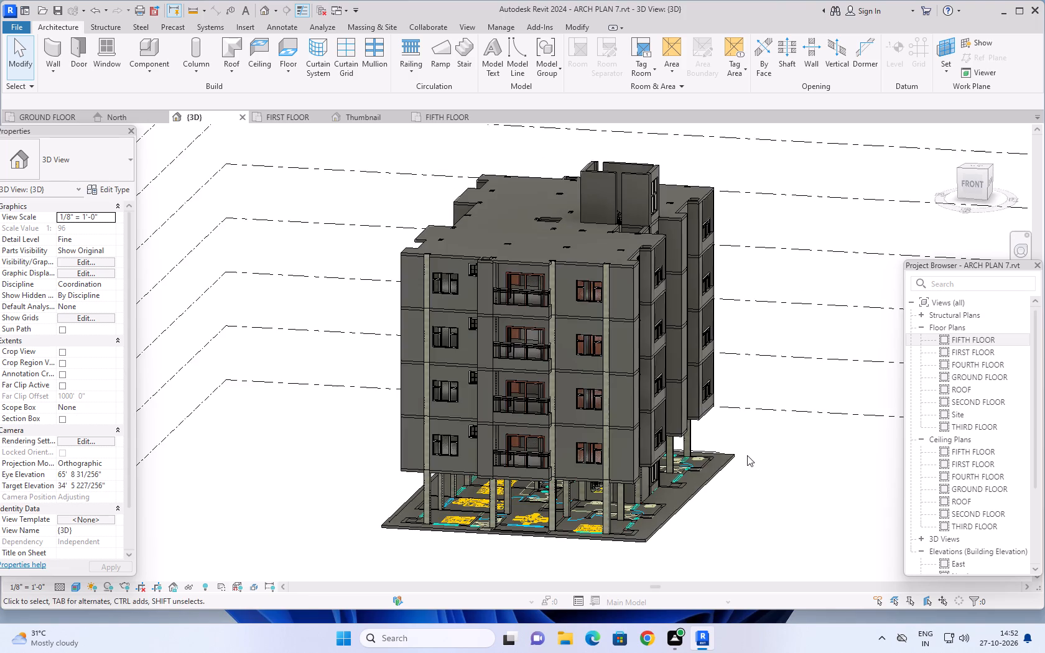
pyautogui.moveTo(747, 455); pyautogui.dragTo(786, 418, button='middle')
pyautogui.scroll(2, 740, 488)
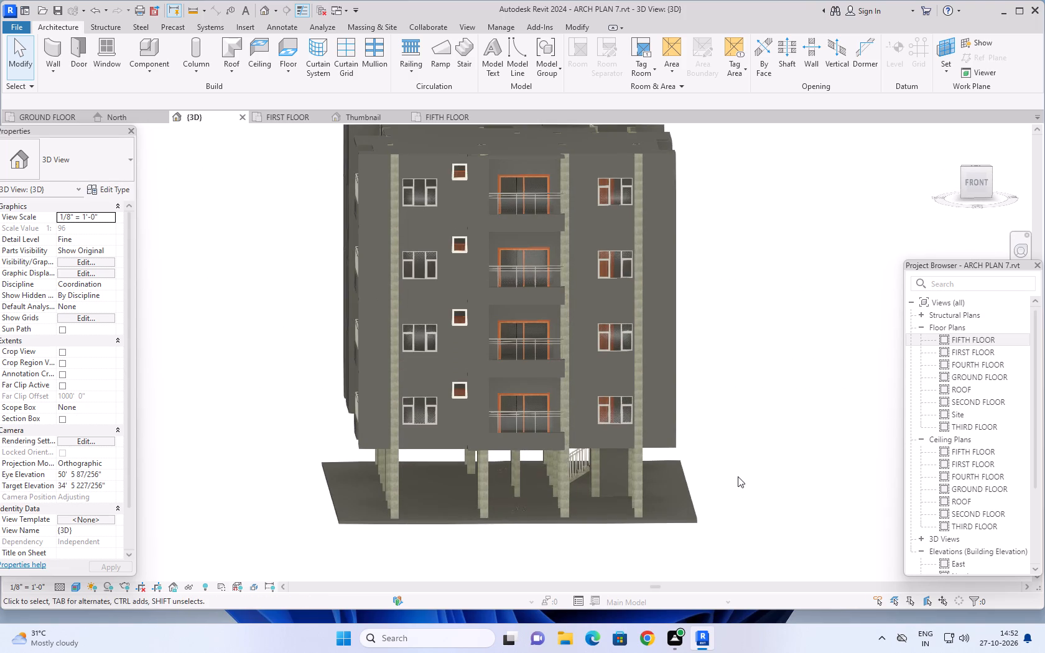
# Inspect the constraints of the shaft opening around the columns at the ground floor slab.
pyautogui.press('Escape')
pyautogui.press('Escape')
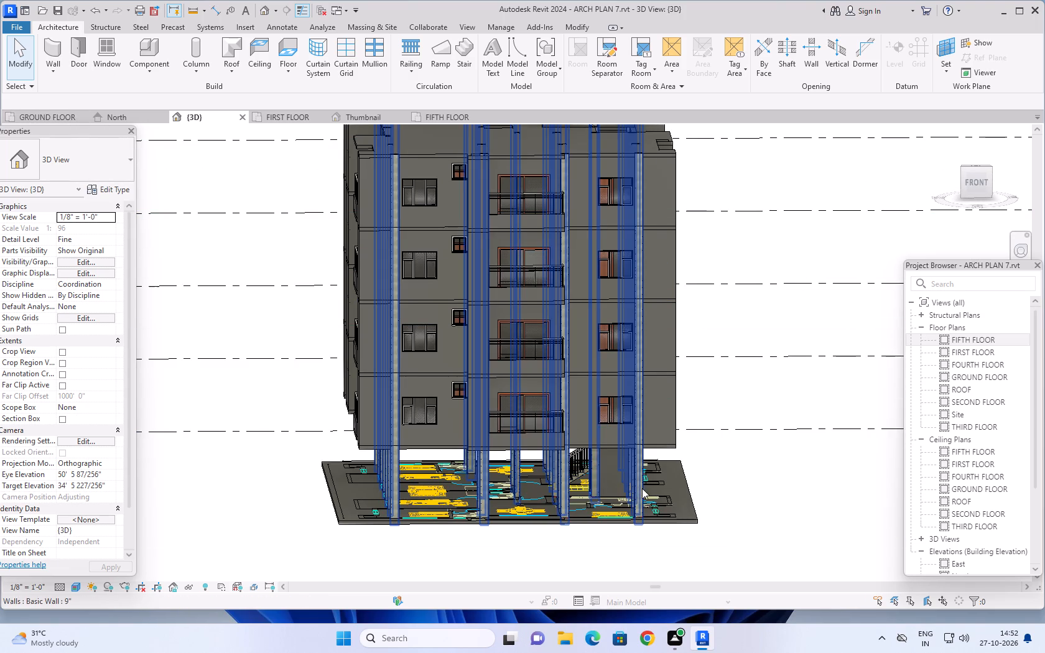
pyautogui.keyDown('shift'); pyautogui.moveTo(727, 502); pyautogui.dragTo(670, 518, button='middle'); pyautogui.keyUp('shift')
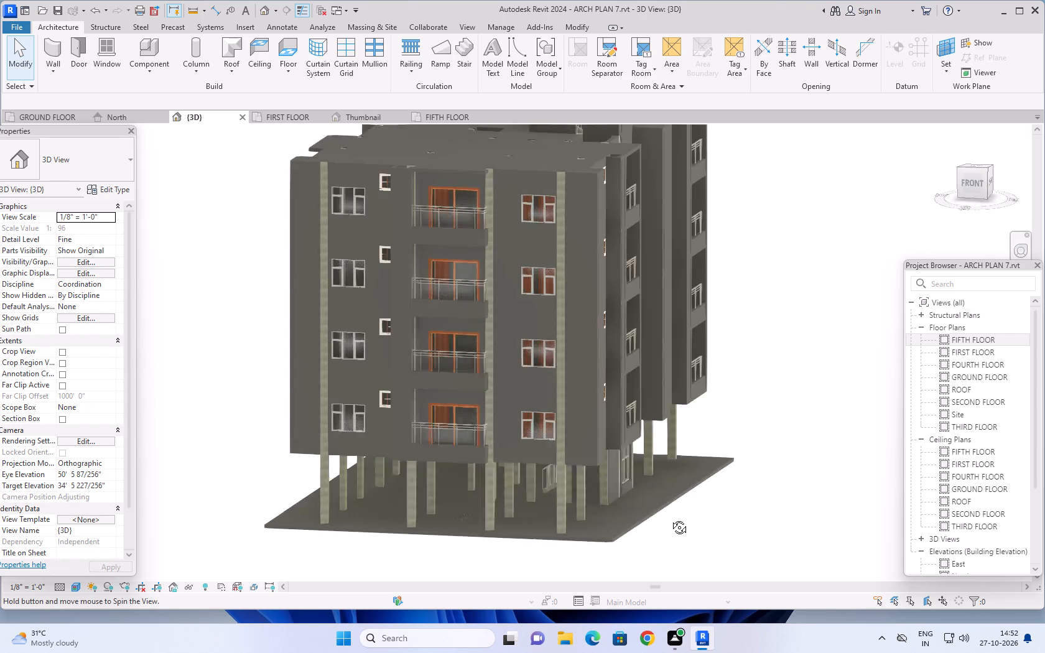
pyautogui.keyDown('shift'); pyautogui.moveTo(670, 518); pyautogui.dragTo(662, 512, button='middle'); pyautogui.keyUp('shift')
pyautogui.scroll(5, 508, 502)
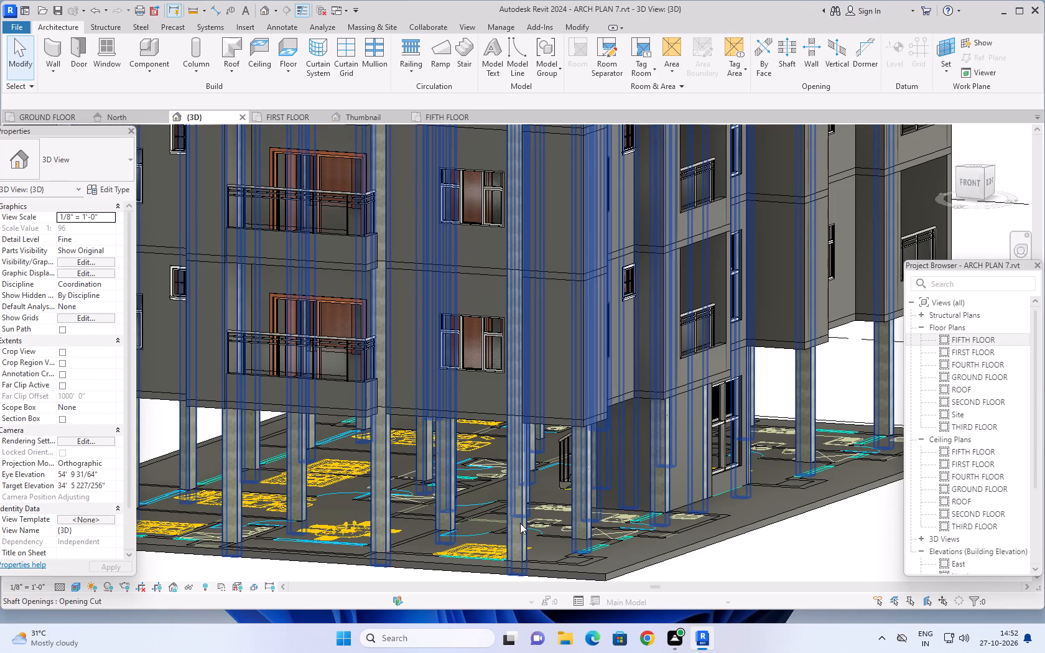
pyautogui.click(519, 532)
pyautogui.scroll(-4, 544, 522)
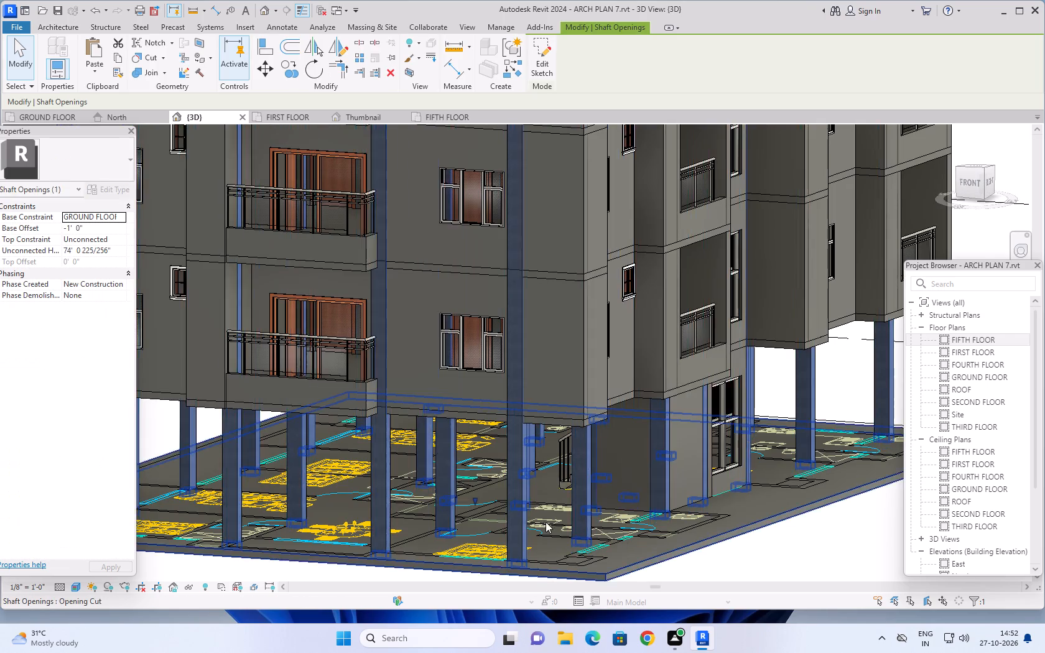
pyautogui.scroll(-3, 597, 519)
pyautogui.press('Escape')
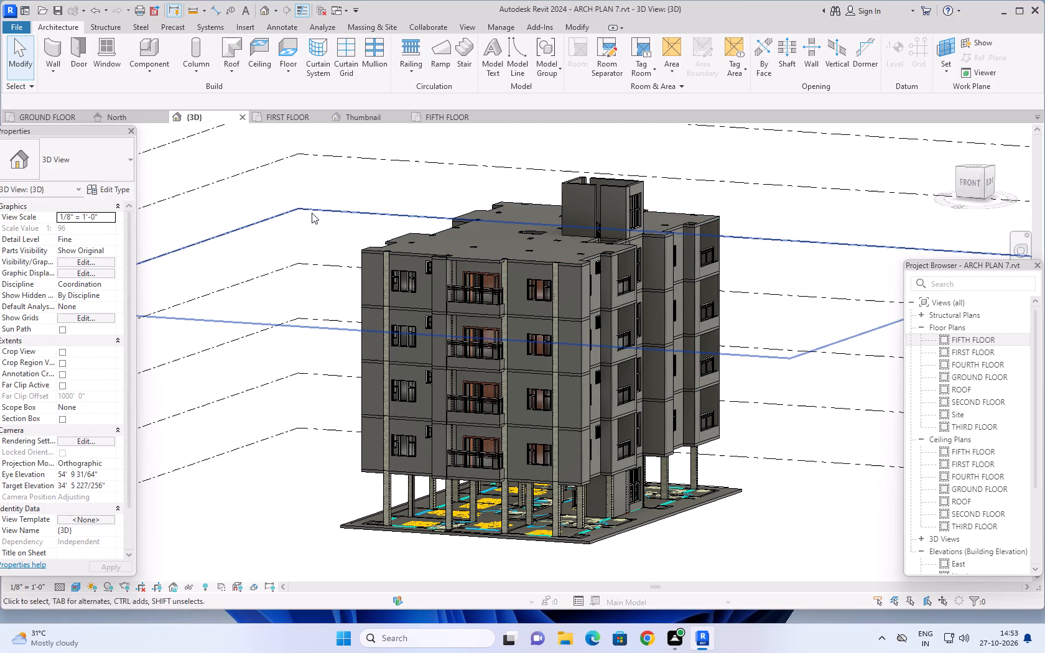
# Set the column shaft opening's base offset to 0' 0" from the GROUND FLOOR level.
pyautogui.scroll(1, 386, 514)
pyautogui.click(386, 514)
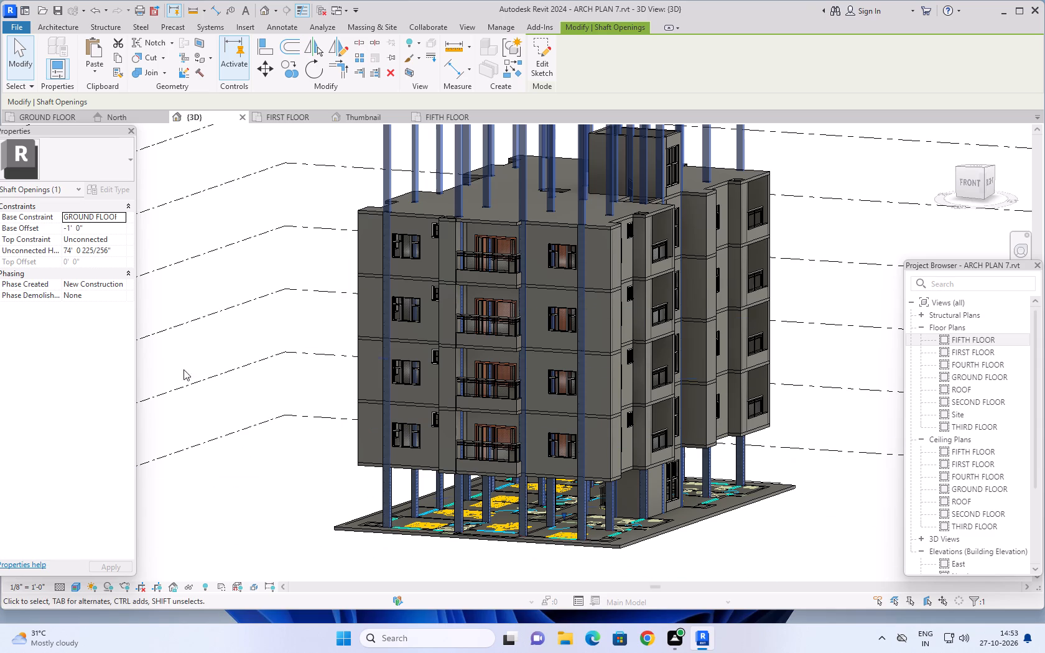
pyautogui.keyDown('shift'); pyautogui.moveTo(208, 446); pyautogui.dragTo(251, 367, button='middle'); pyautogui.keyUp('shift')
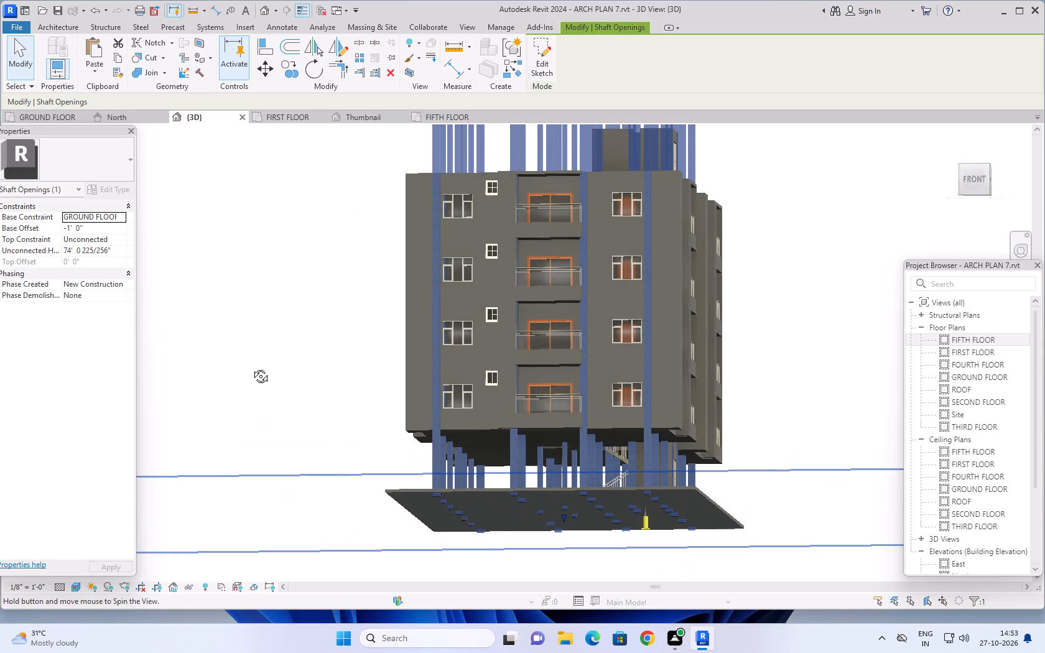
pyautogui.keyDown('shift'); pyautogui.moveTo(251, 367); pyautogui.dragTo(239, 445, button='middle'); pyautogui.keyUp('shift')
pyautogui.click(106, 231)
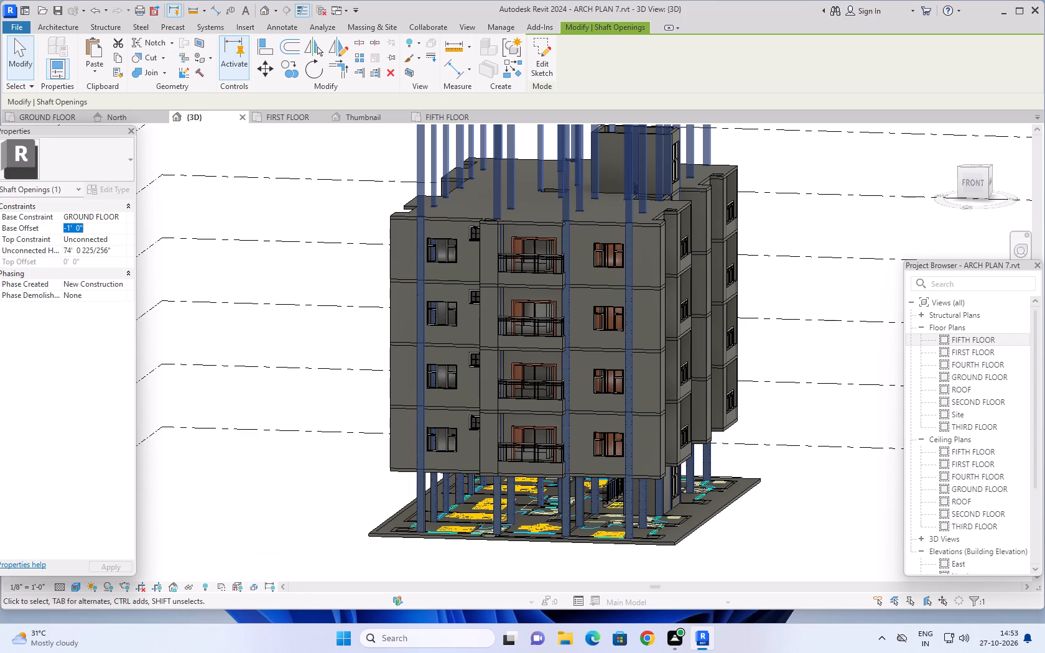
pyautogui.press('0')
pyautogui.press('Return')
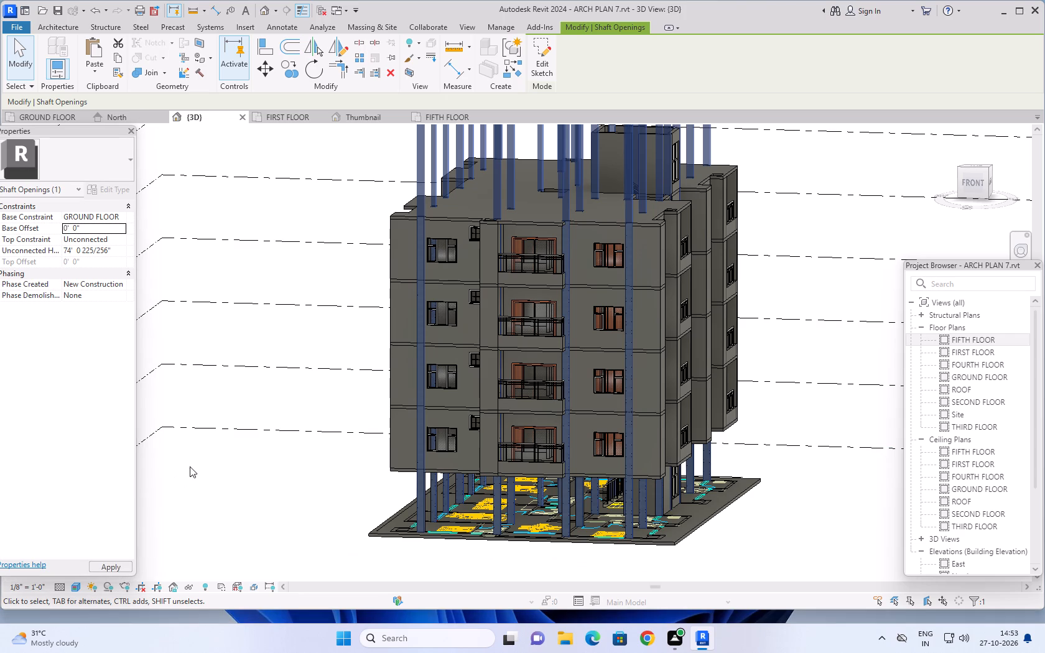
pyautogui.press('Escape')
pyautogui.press('Escape')
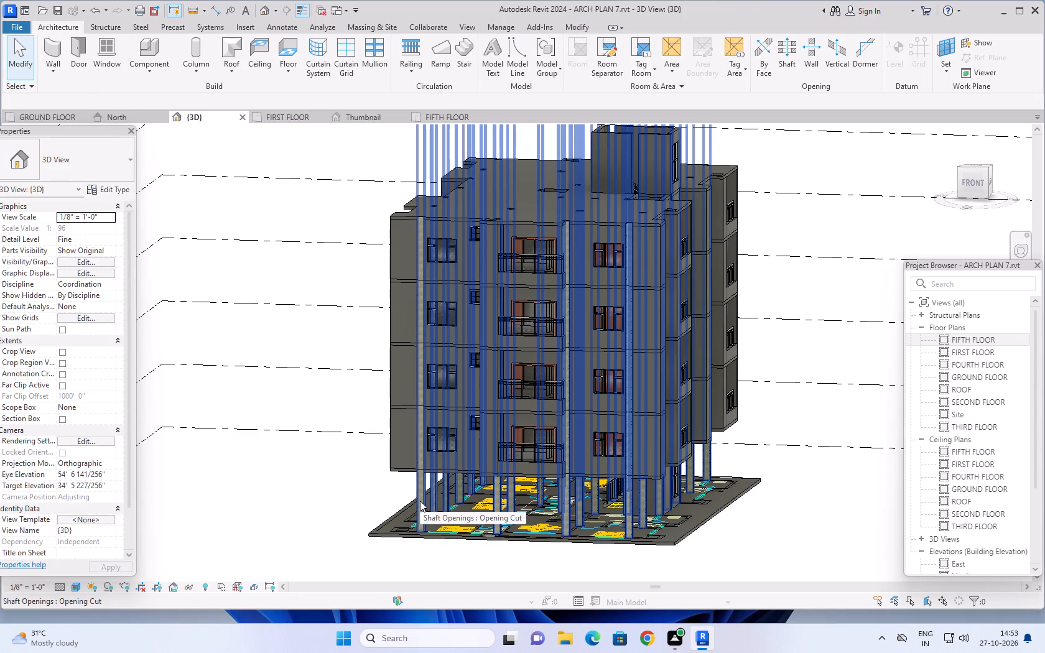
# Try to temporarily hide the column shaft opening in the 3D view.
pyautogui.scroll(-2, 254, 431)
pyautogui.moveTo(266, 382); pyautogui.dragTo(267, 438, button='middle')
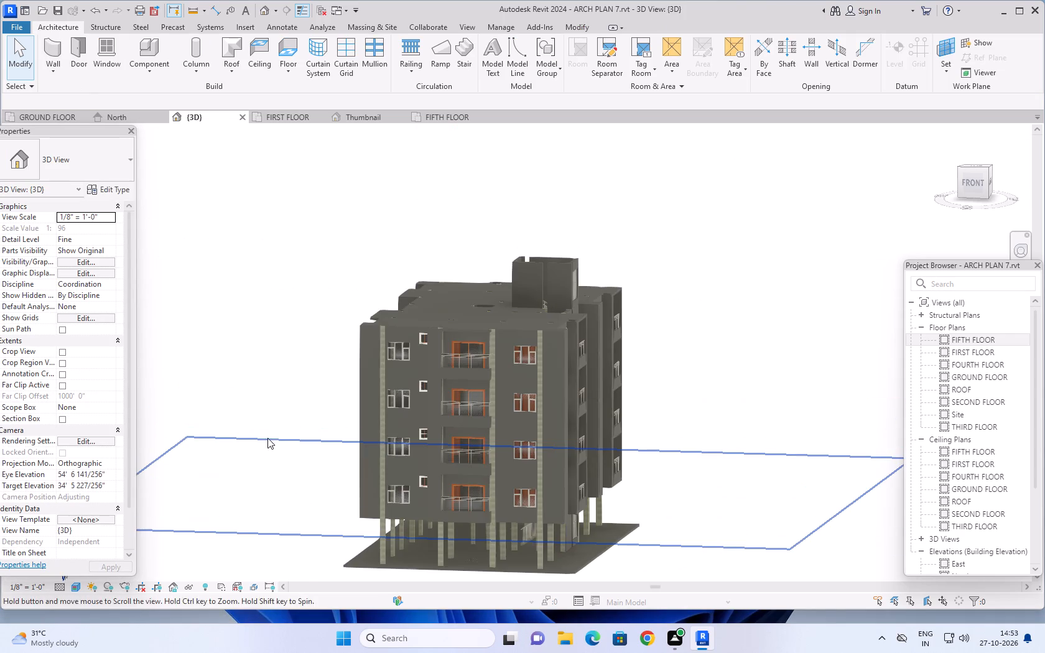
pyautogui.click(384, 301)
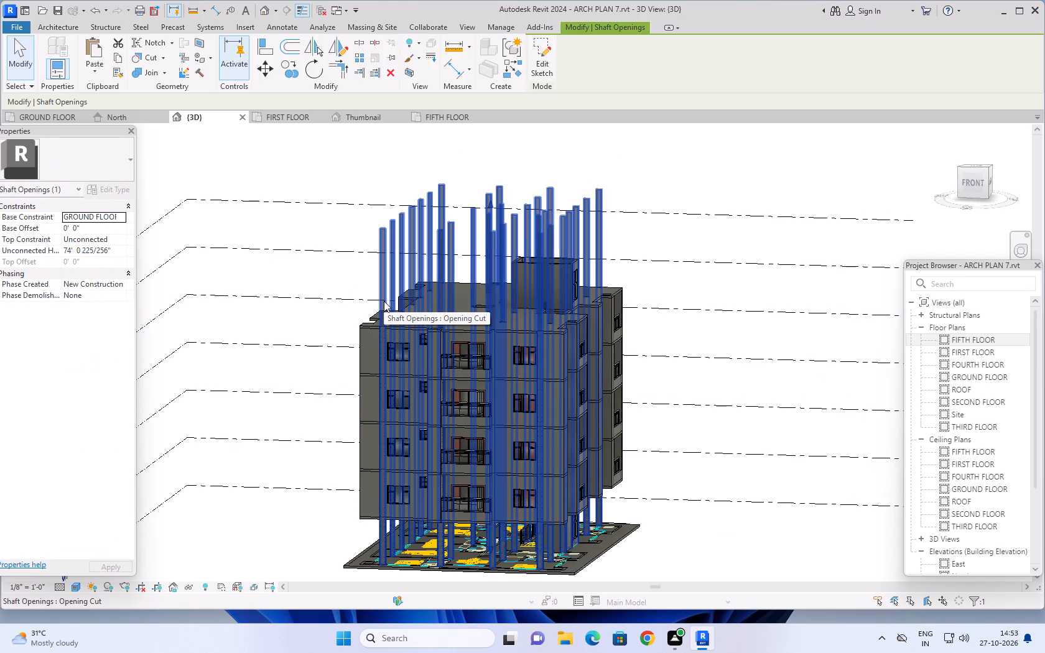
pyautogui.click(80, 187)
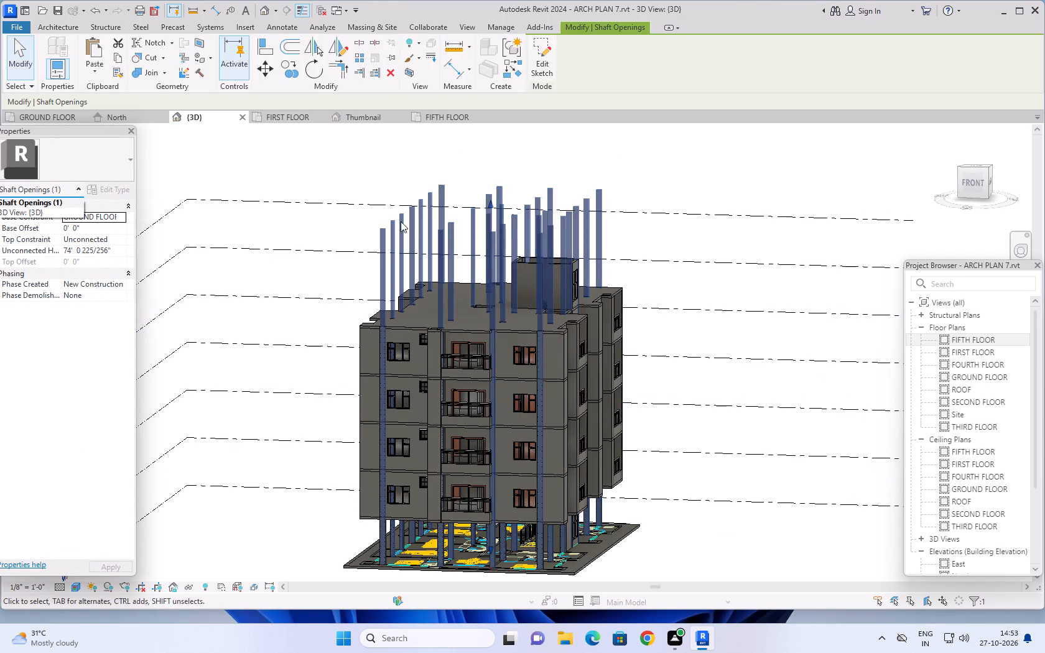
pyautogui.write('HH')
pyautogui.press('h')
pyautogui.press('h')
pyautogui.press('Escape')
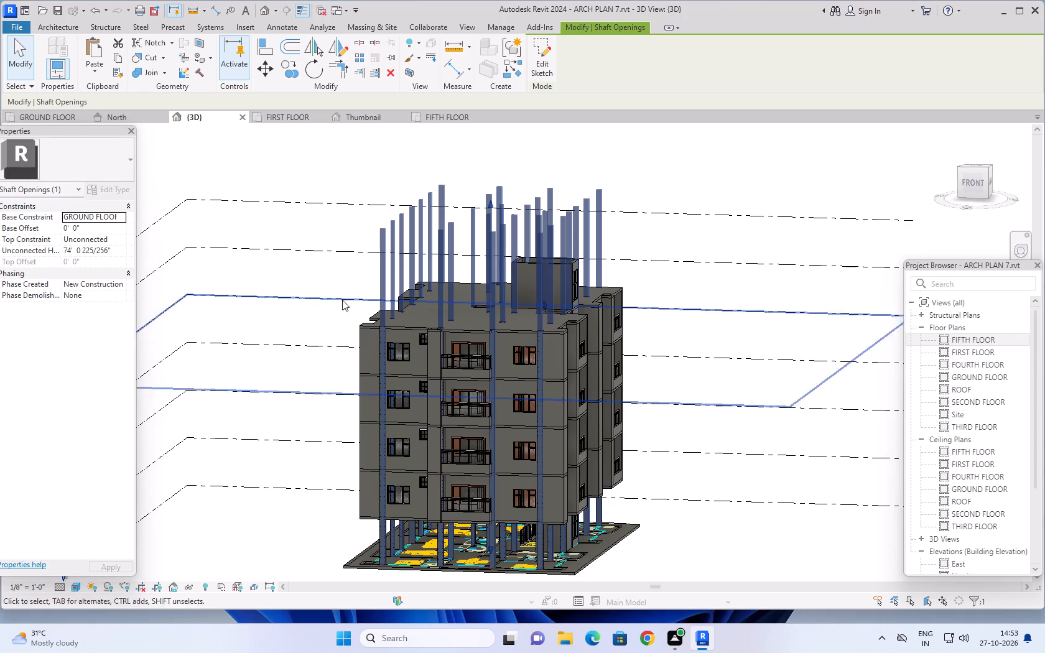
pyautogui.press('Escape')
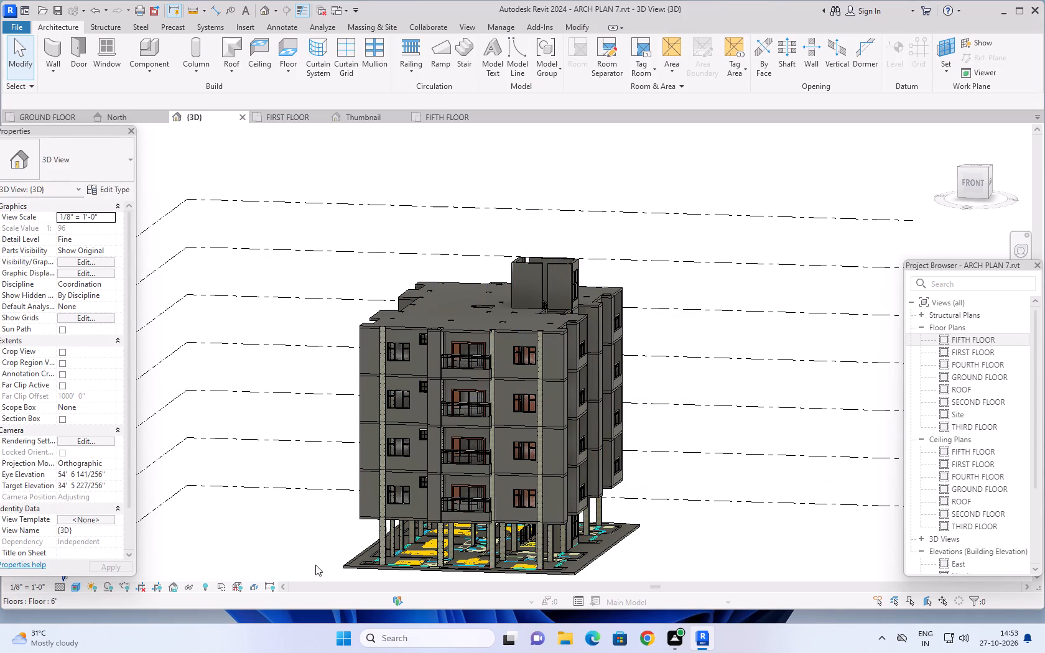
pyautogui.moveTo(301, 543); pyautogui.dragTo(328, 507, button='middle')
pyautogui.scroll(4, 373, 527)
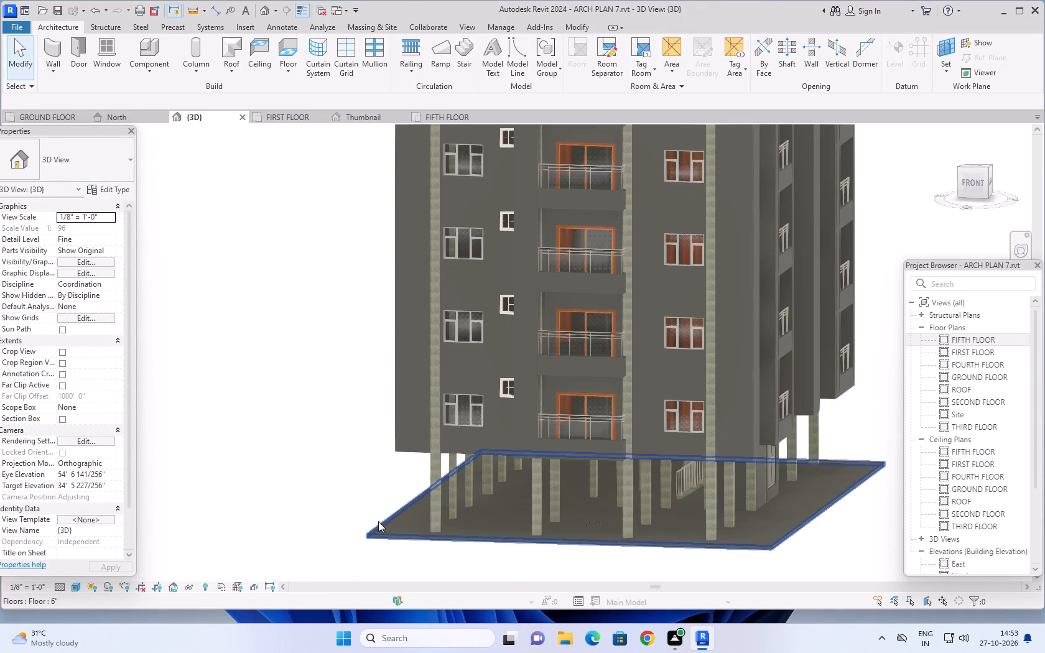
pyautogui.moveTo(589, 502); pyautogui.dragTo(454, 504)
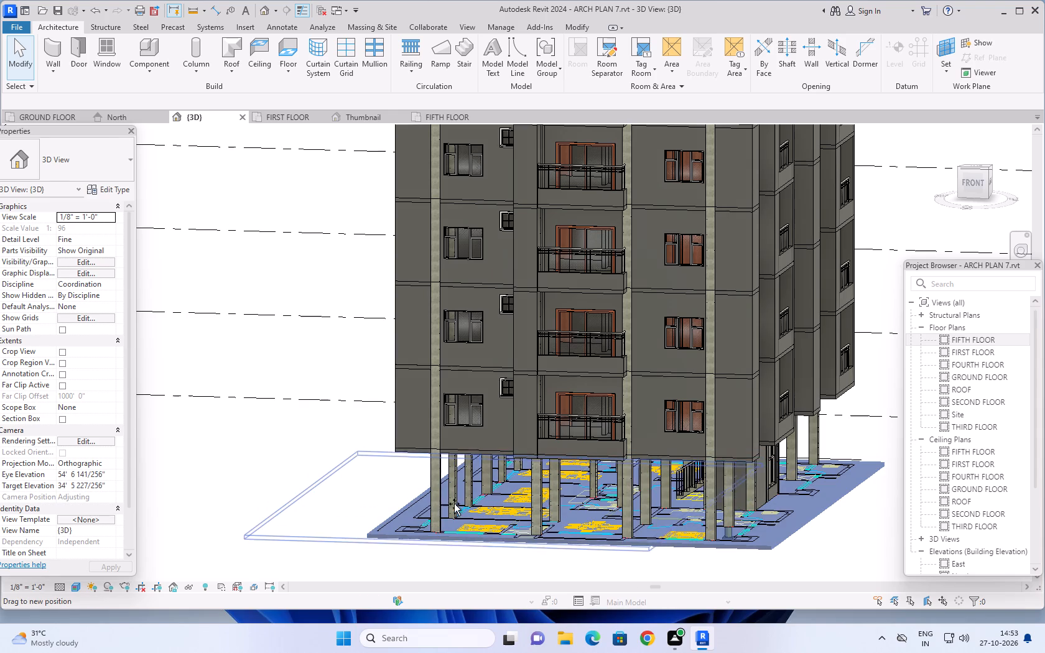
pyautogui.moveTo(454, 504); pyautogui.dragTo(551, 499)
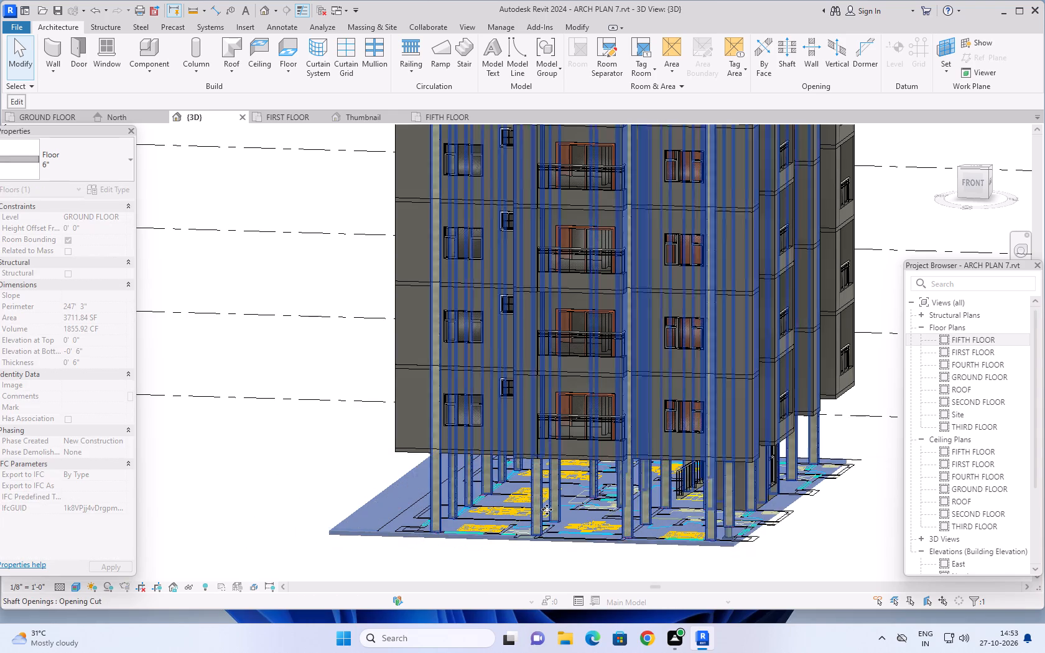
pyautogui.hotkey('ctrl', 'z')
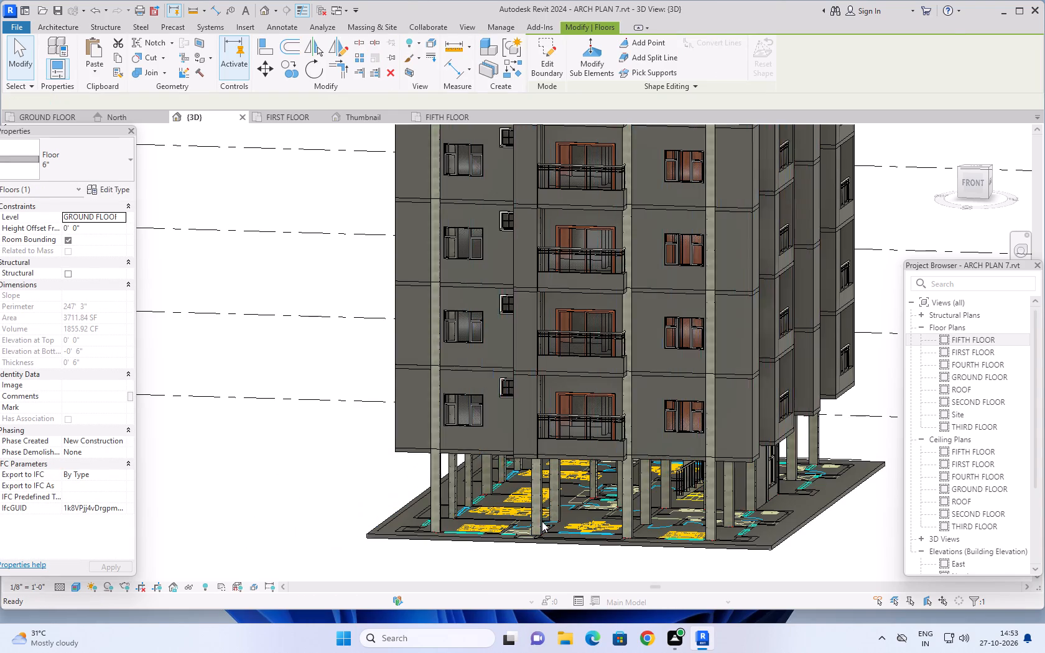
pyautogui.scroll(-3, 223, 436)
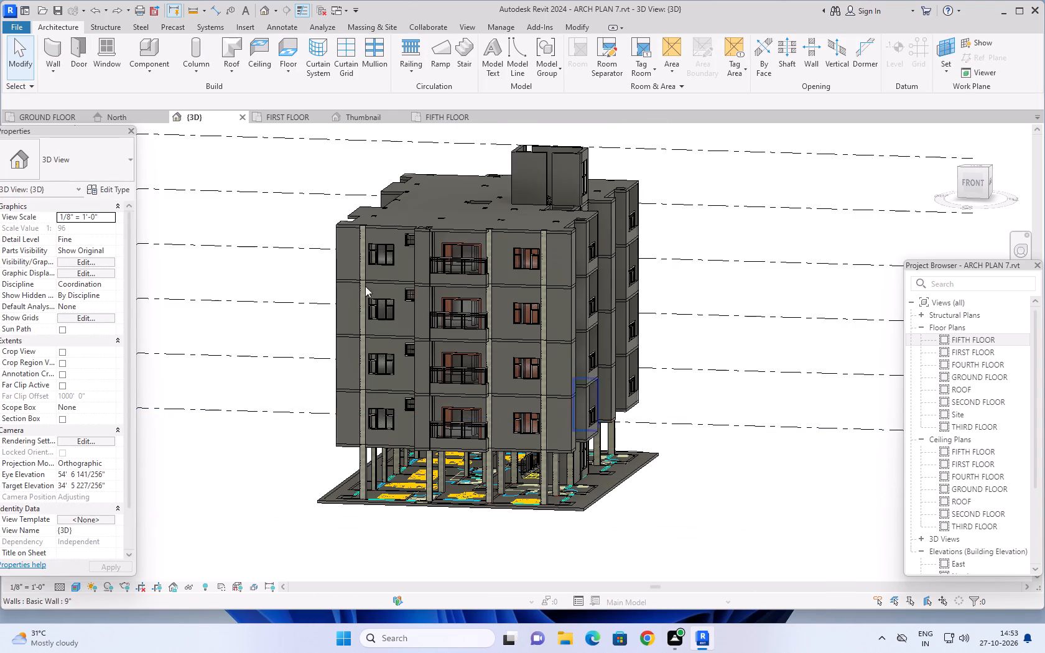
# Copy all 1'2"X9" concrete columns visible in the GROUND FLOOR plan and paste them aligned to the FIFTH FLOOR level.
pyautogui.click(47, 113)
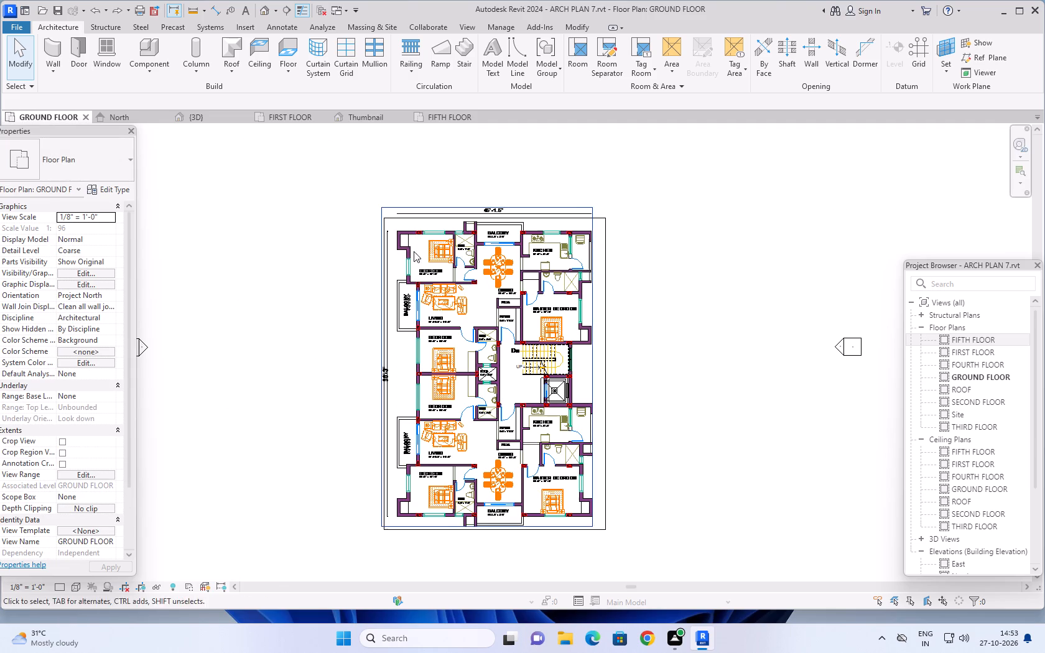
pyautogui.scroll(16, 411, 241)
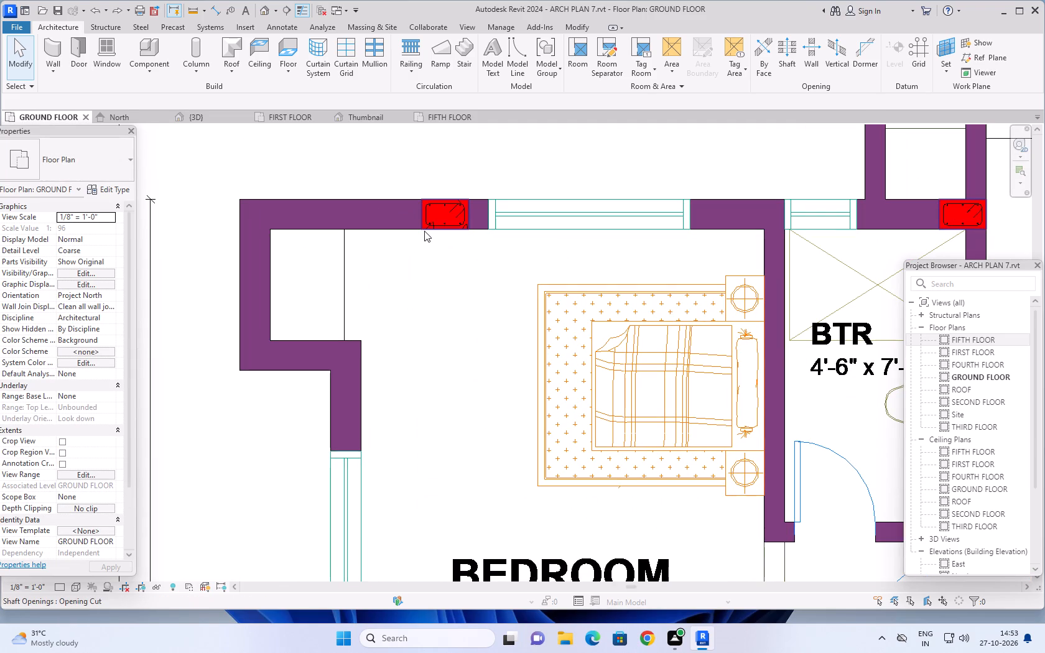
pyautogui.click(424, 231)
pyautogui.scroll(-3, 443, 284)
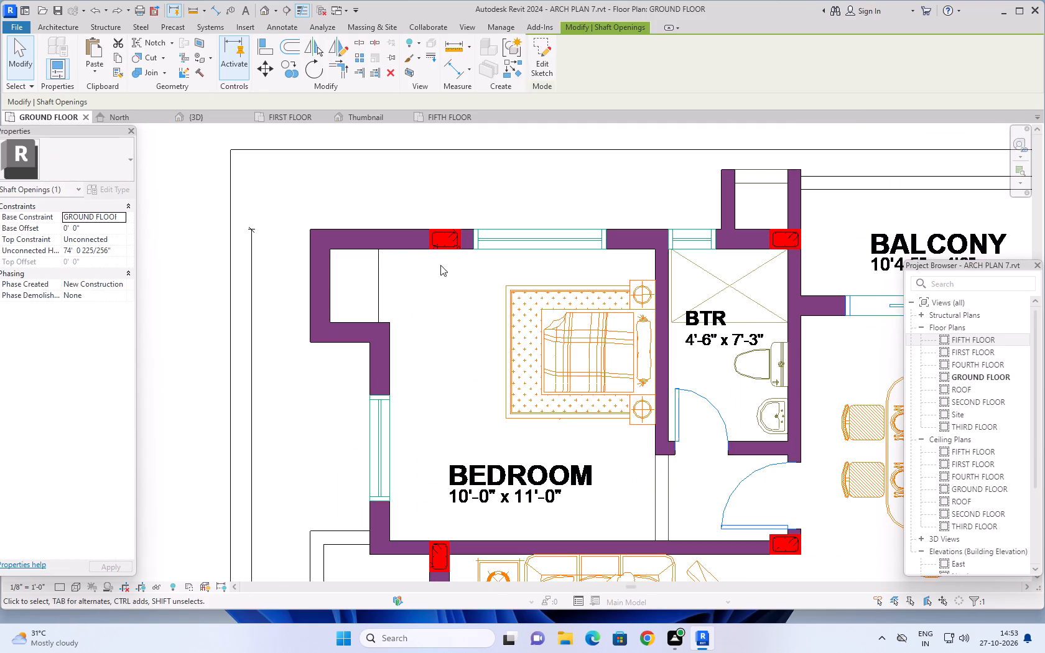
pyautogui.click(439, 249)
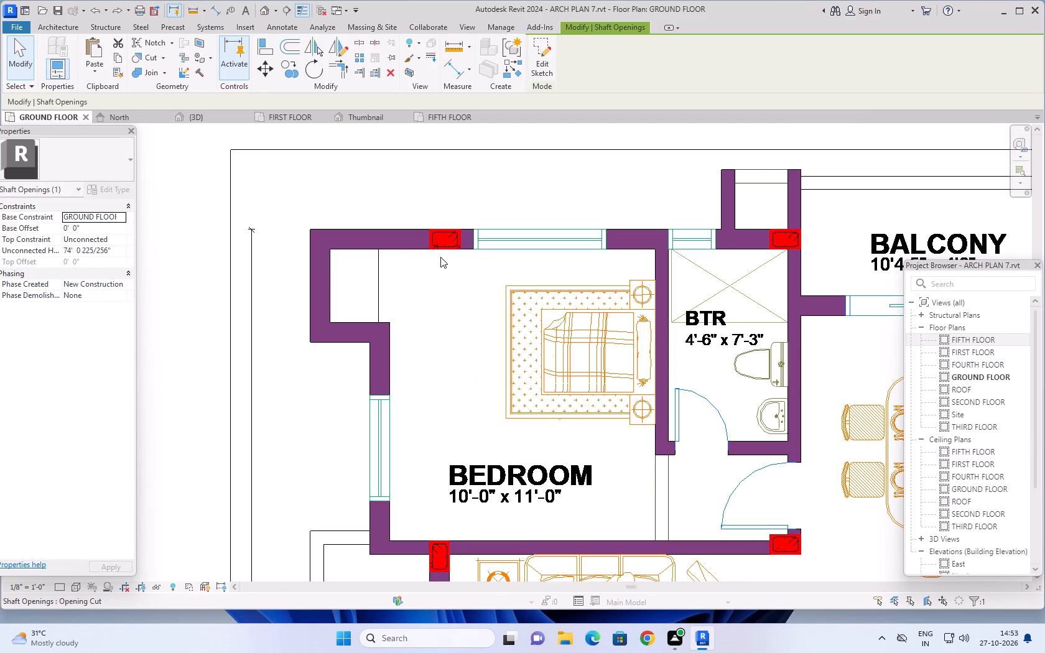
pyautogui.scroll(5, 441, 252)
pyautogui.press('Escape')
pyautogui.press('Escape')
pyautogui.click(440, 229)
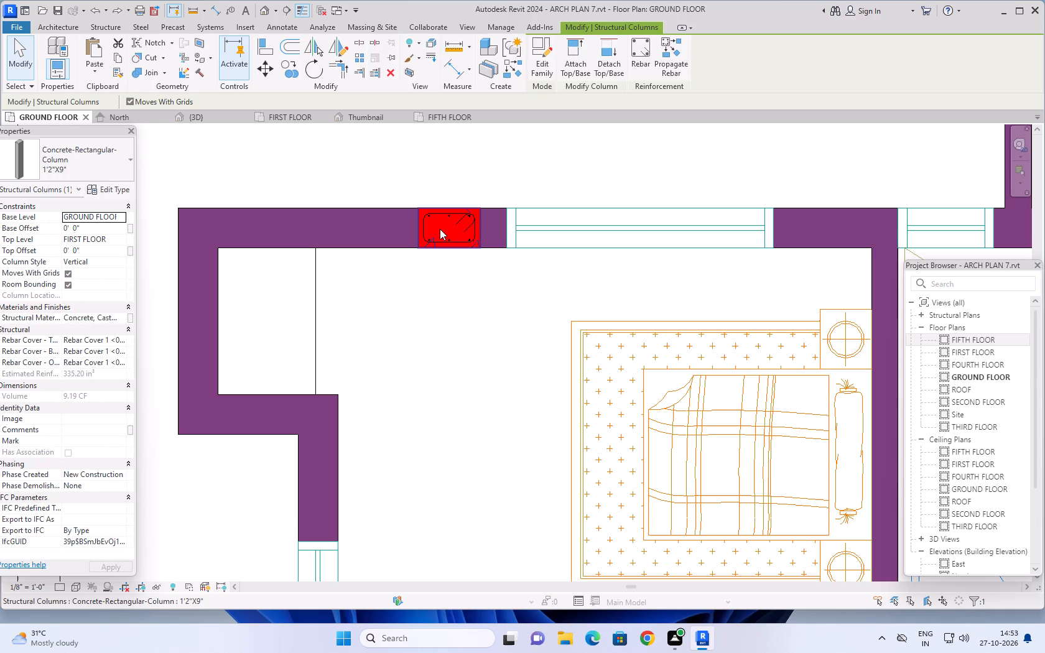
pyautogui.rightClick(440, 229)
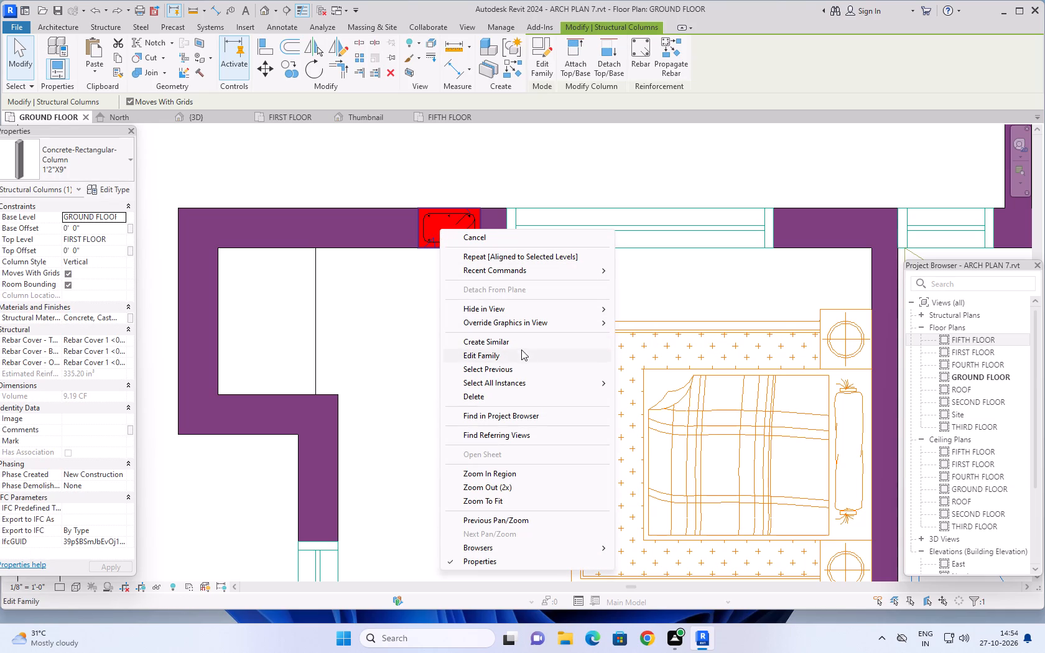
pyautogui.click(643, 384)
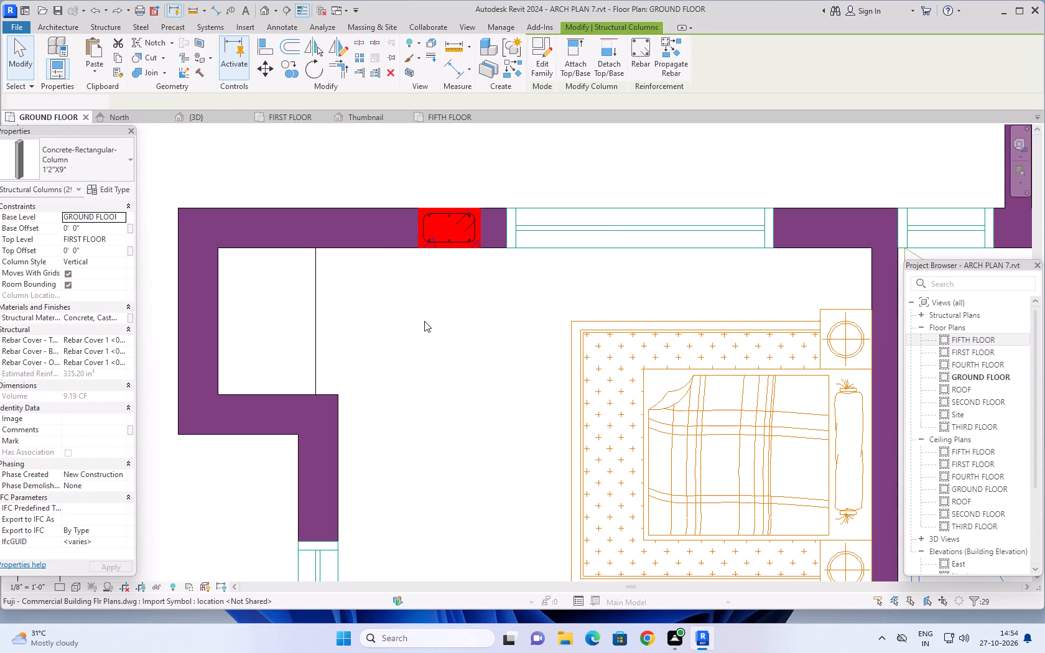
pyautogui.scroll(-2, 435, 315)
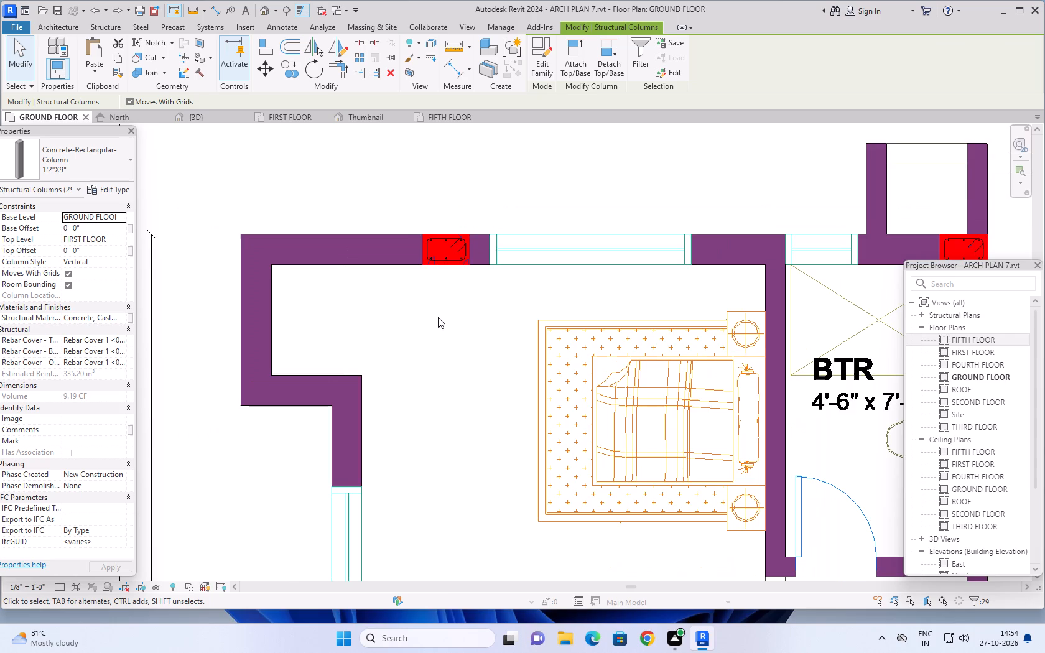
pyautogui.scroll(-1, 438, 317)
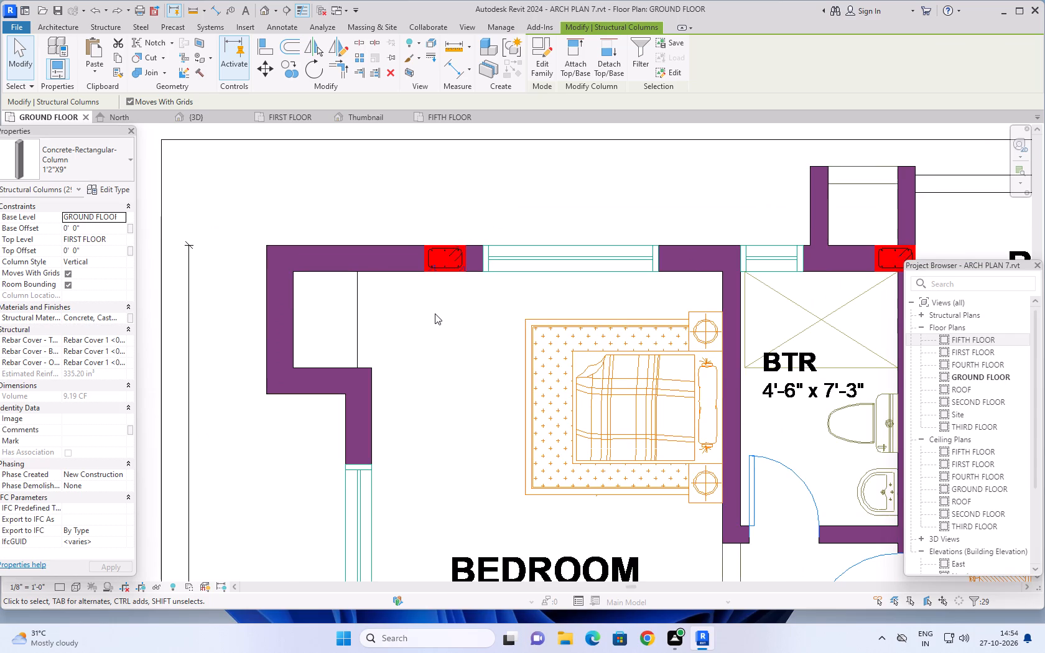
pyautogui.click(119, 60)
pyautogui.click(104, 72)
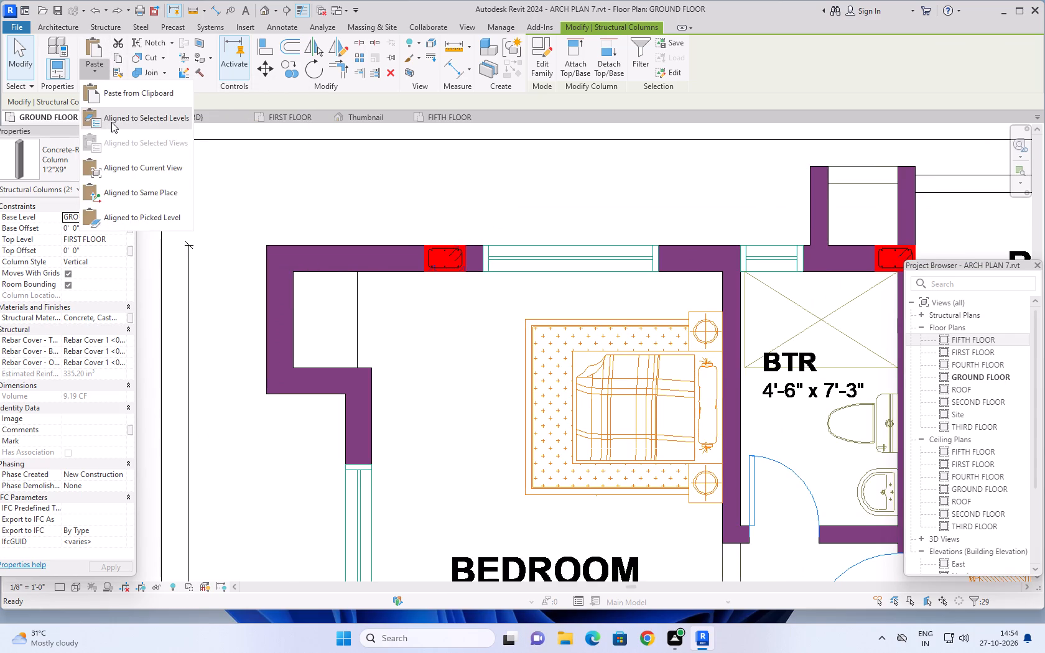
pyautogui.click(111, 122)
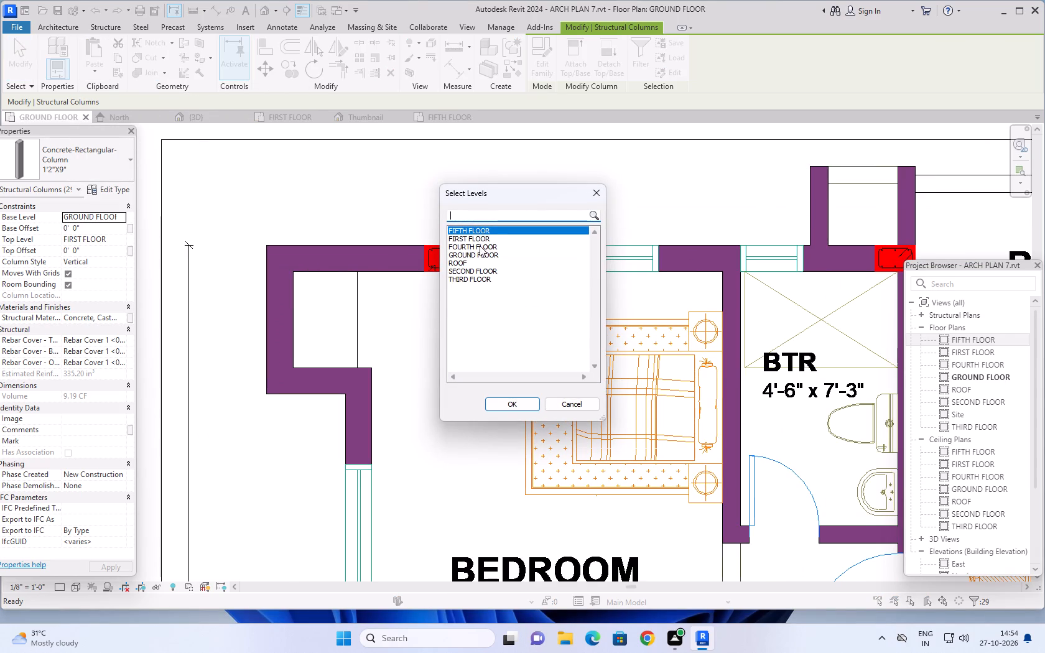
pyautogui.click(501, 401)
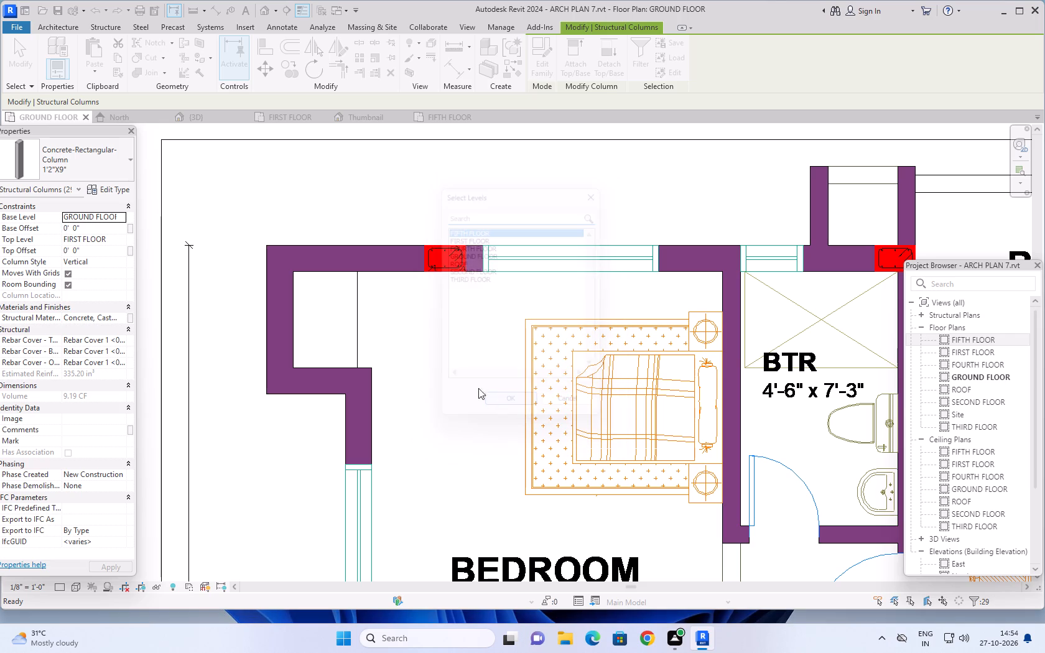
pyautogui.scroll(-4, 454, 322)
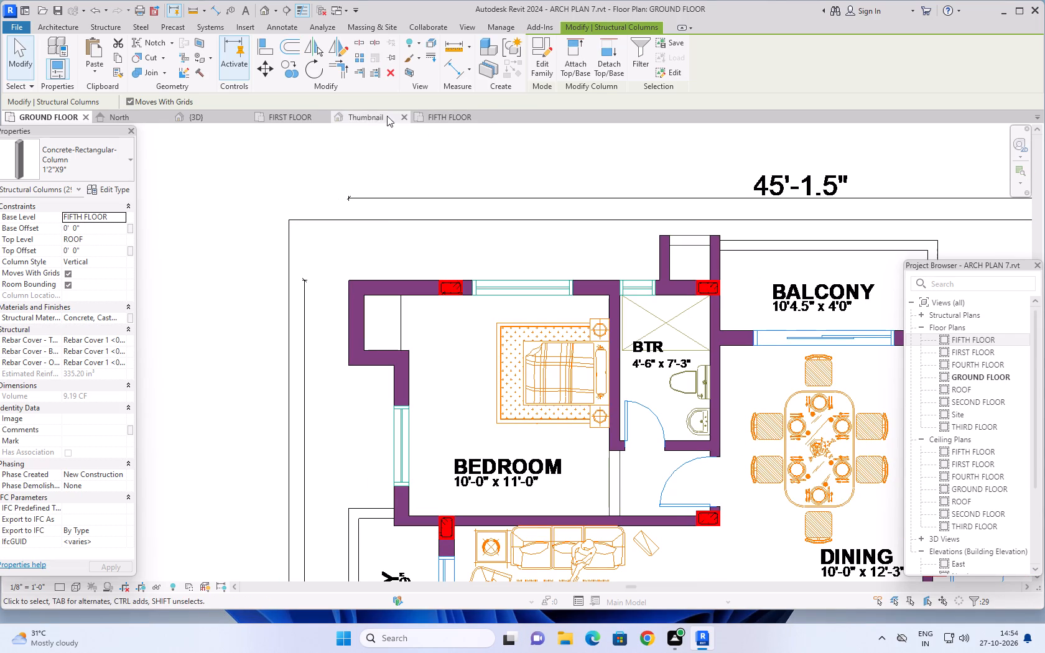
# Examine the fifth-floor columns in the 3D view from behind and above the building.
pyautogui.click(215, 113)
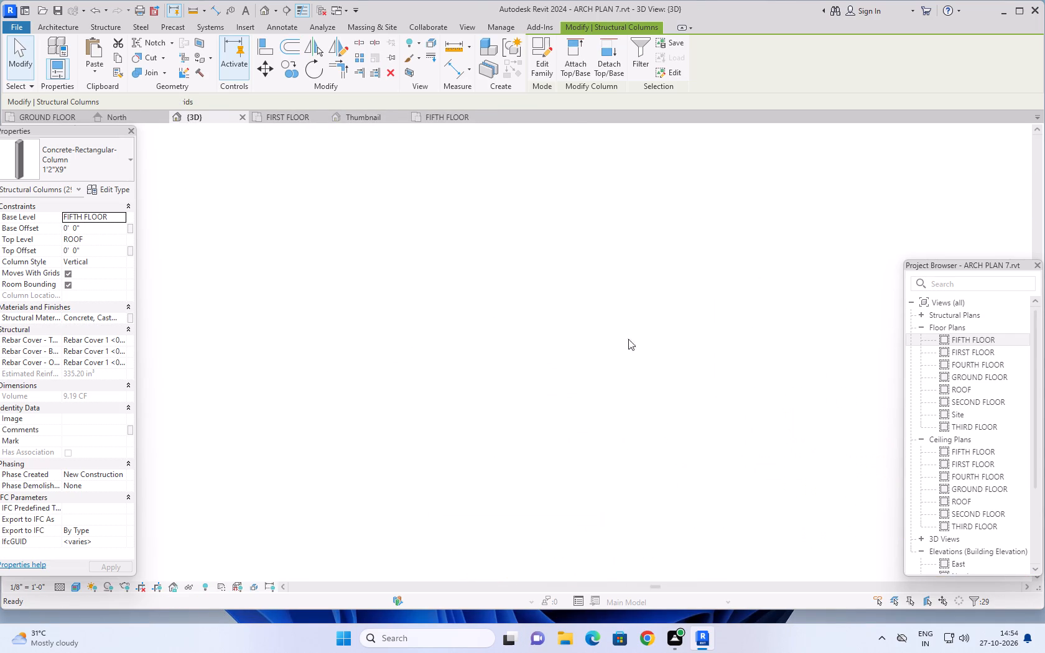
pyautogui.press('Escape')
pyautogui.press('Escape')
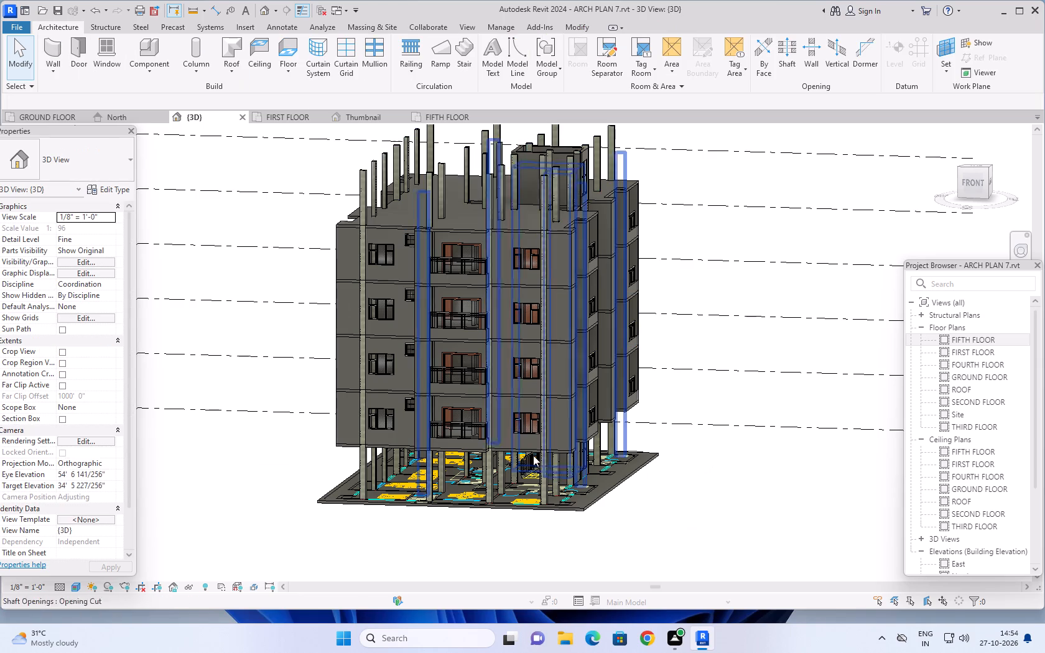
pyautogui.keyDown('shift'); pyautogui.moveTo(287, 308); pyautogui.dragTo(704, 382, button='middle'); pyautogui.keyUp('shift')
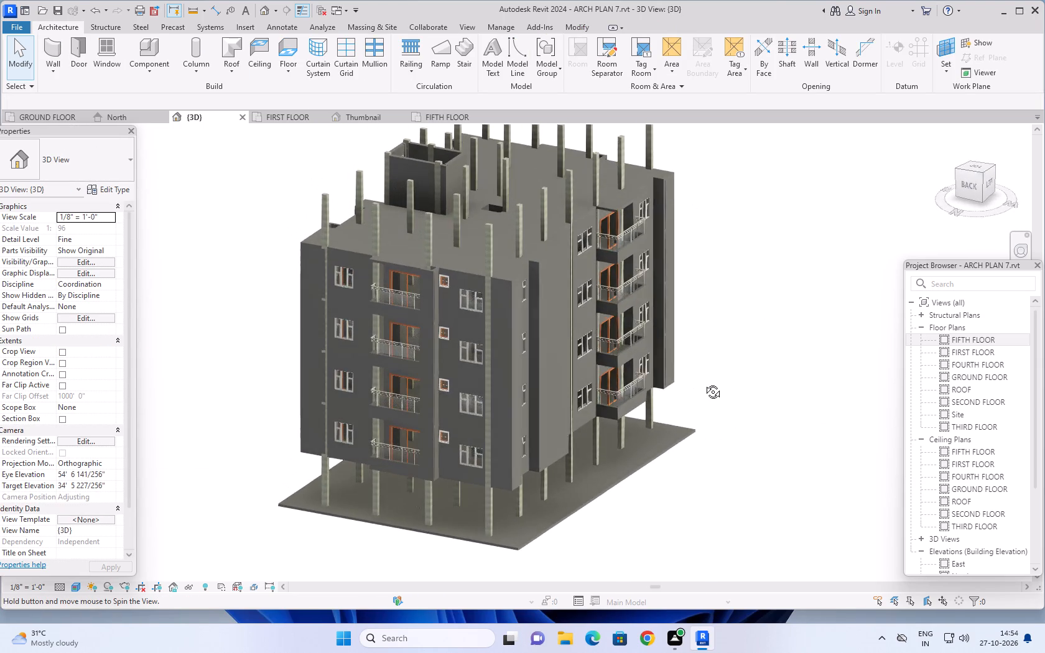
pyautogui.keyDown('shift'); pyautogui.moveTo(704, 382); pyautogui.dragTo(708, 421, button='middle'); pyautogui.keyUp('shift')
pyautogui.keyDown('shift'); pyautogui.moveTo(745, 254); pyautogui.dragTo(751, 349, button='middle'); pyautogui.keyUp('shift')
pyautogui.moveTo(750, 246); pyautogui.dragTo(761, 361, button='middle')
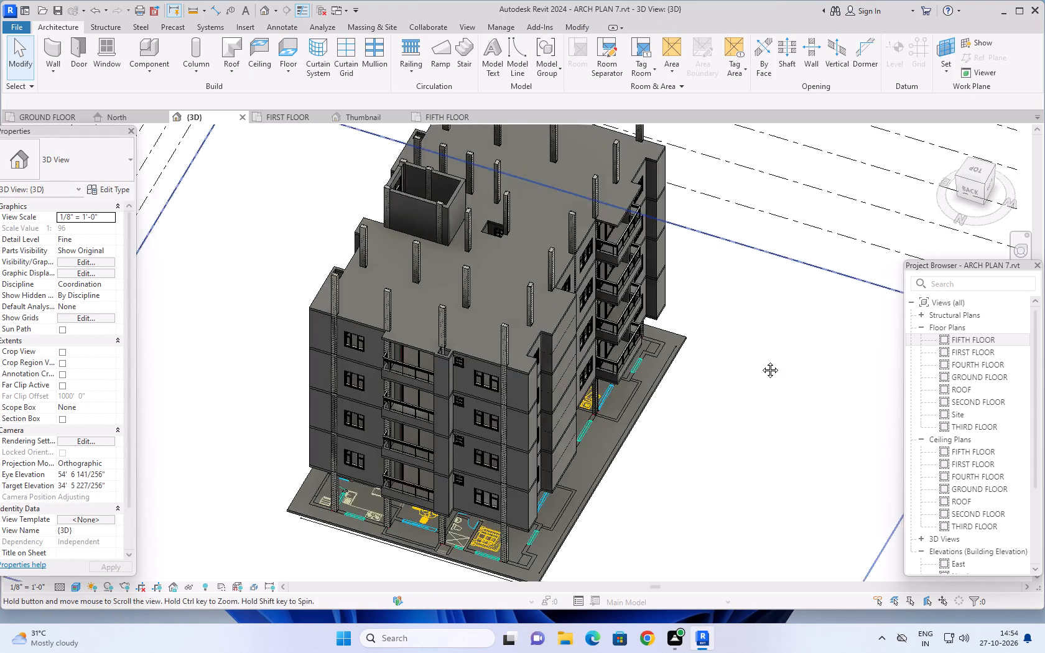
pyautogui.moveTo(761, 361); pyautogui.dragTo(761, 399, button='middle')
pyautogui.keyDown('shift'); pyautogui.moveTo(755, 284); pyautogui.dragTo(639, 336, button='middle'); pyautogui.keyUp('shift')
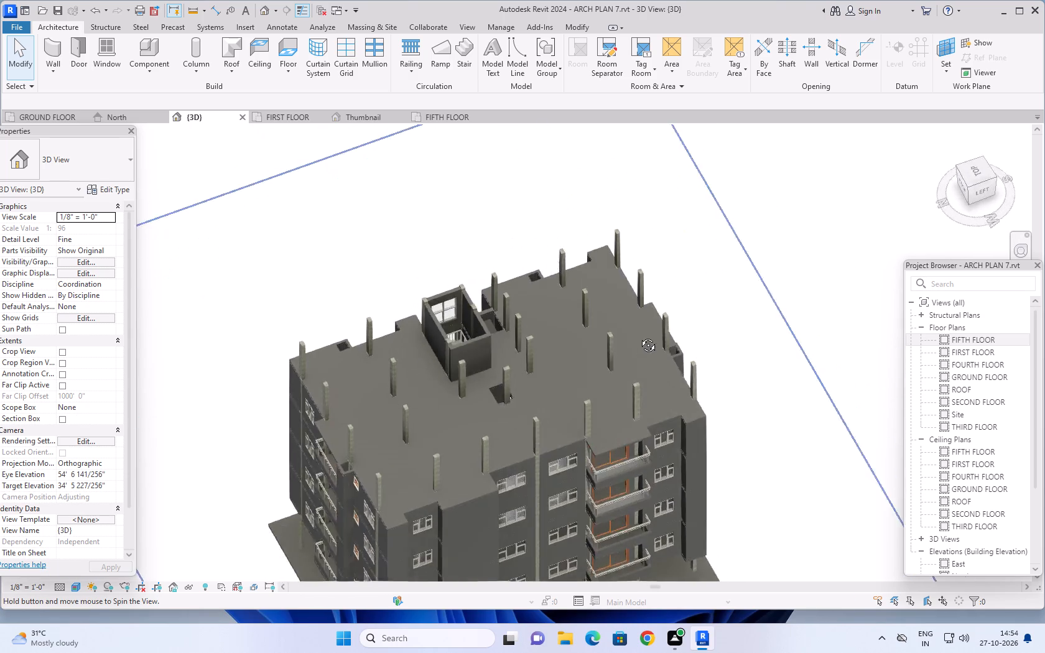
pyautogui.keyDown('shift'); pyautogui.moveTo(639, 336); pyautogui.dragTo(383, 358, button='middle'); pyautogui.keyUp('shift')
# Examine the columns at the staircase enclosure and across the fifth-floor slab, including how they meet the enclosure walls.
pyautogui.scroll(3, 597, 331)
pyautogui.scroll(5, 672, 296)
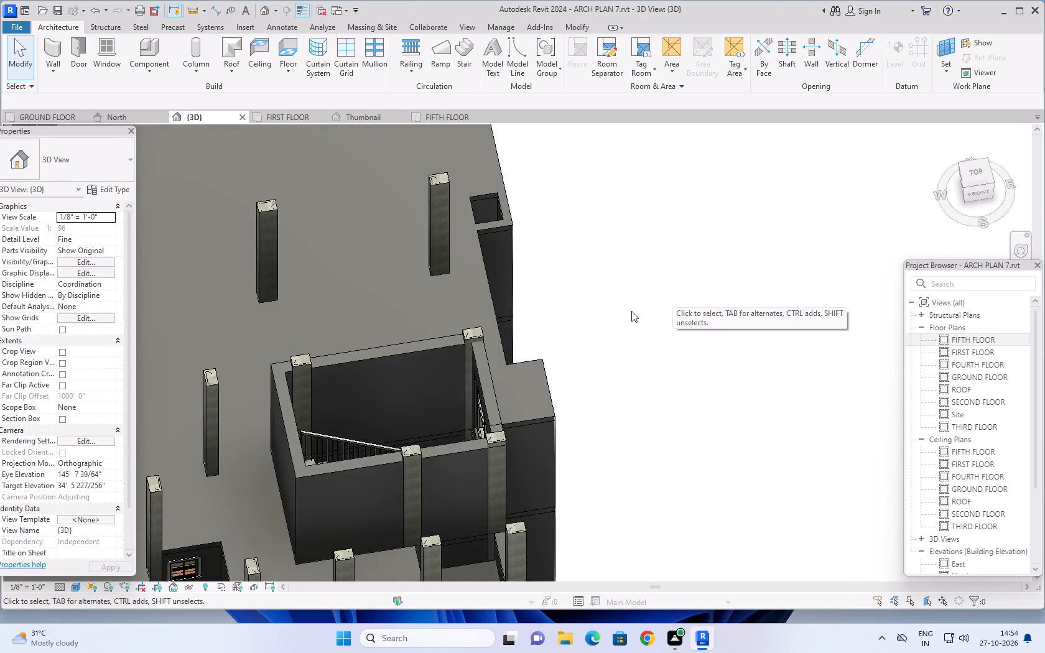
pyautogui.moveTo(608, 328); pyautogui.dragTo(463, 453, button='middle')
pyautogui.scroll(-3, 406, 453)
pyautogui.moveTo(404, 461); pyautogui.dragTo(434, 338, button='middle')
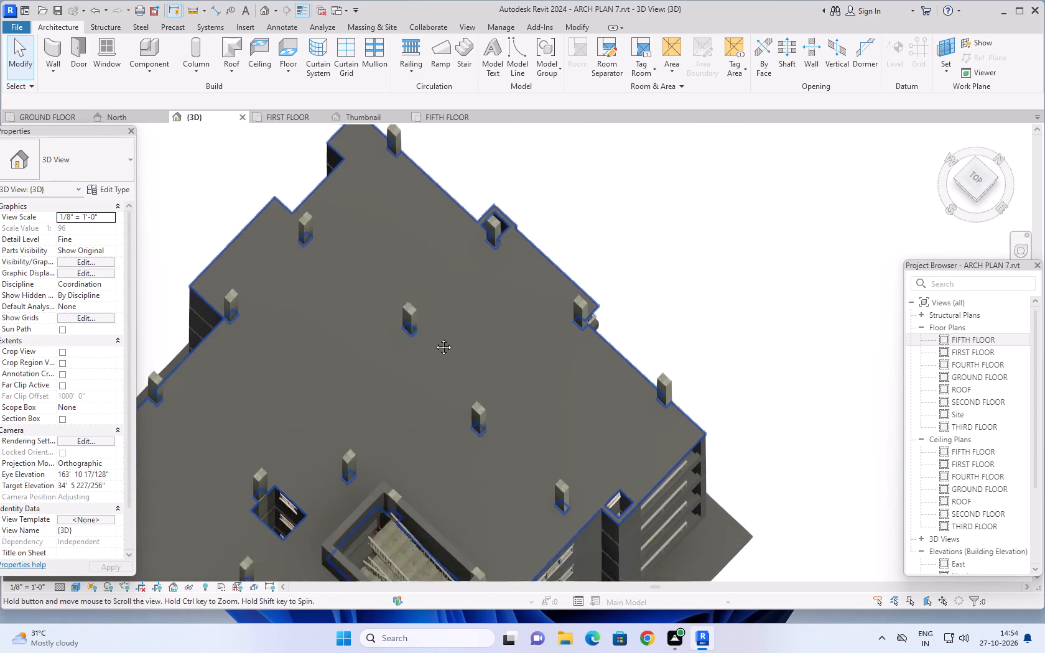
pyautogui.moveTo(434, 338); pyautogui.dragTo(466, 259, button='middle')
pyautogui.keyDown('shift'); pyautogui.moveTo(491, 366); pyautogui.dragTo(324, 257, button='middle'); pyautogui.keyUp('shift')
pyautogui.scroll(4, 368, 409)
pyautogui.keyDown('shift'); pyautogui.moveTo(418, 456); pyautogui.dragTo(394, 312, button='middle'); pyautogui.keyUp('shift')
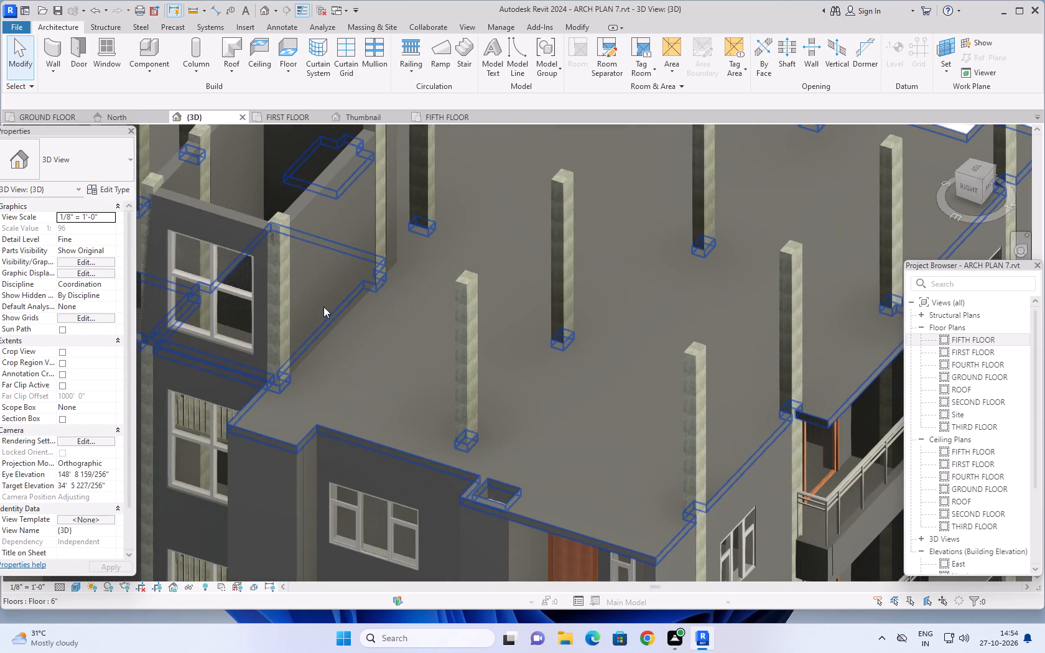
pyautogui.scroll(2, 317, 283)
pyautogui.moveTo(321, 282); pyautogui.dragTo(387, 425, button='middle')
pyautogui.scroll(4, 350, 350)
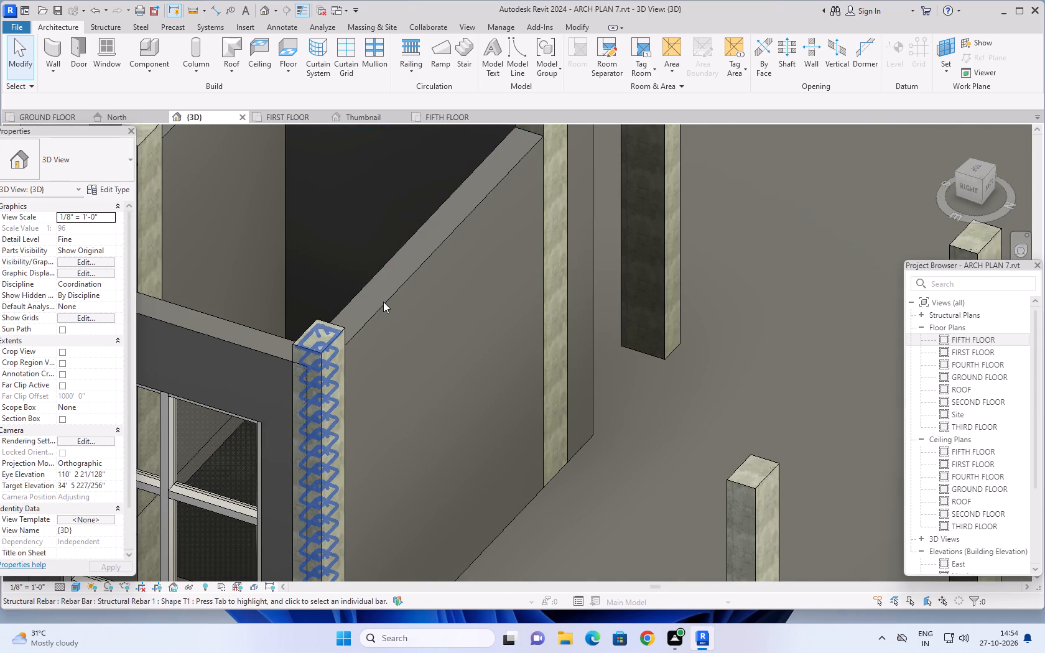
pyautogui.scroll(-5, 503, 410)
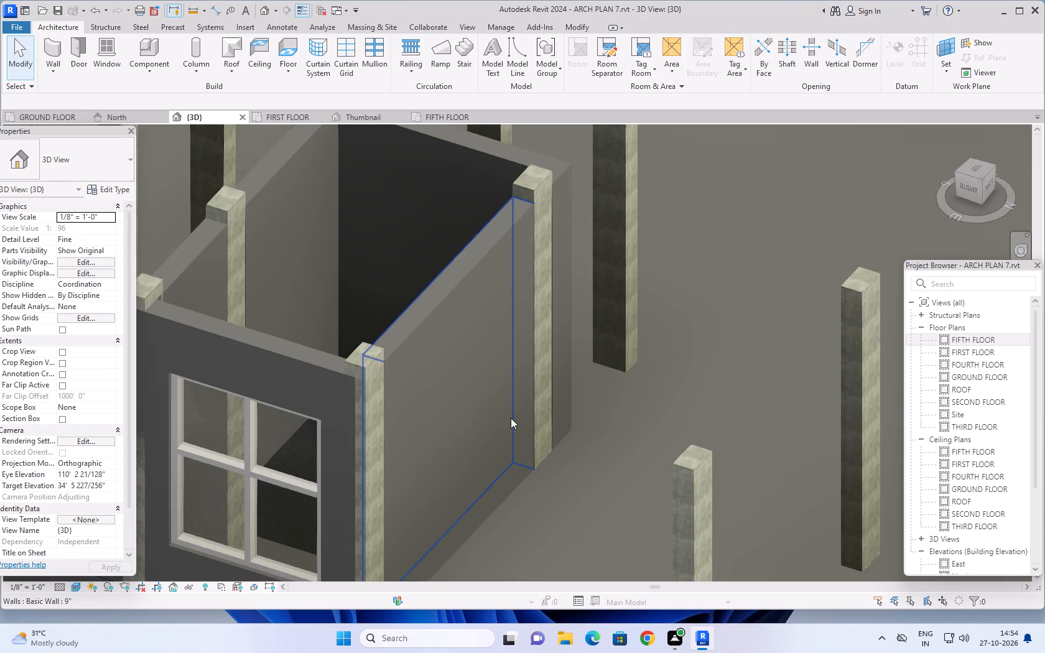
# Examine the fifth-floor columns and the open staircase enclosure from all sides and from above in the 3D view.
pyautogui.scroll(-9, 511, 419)
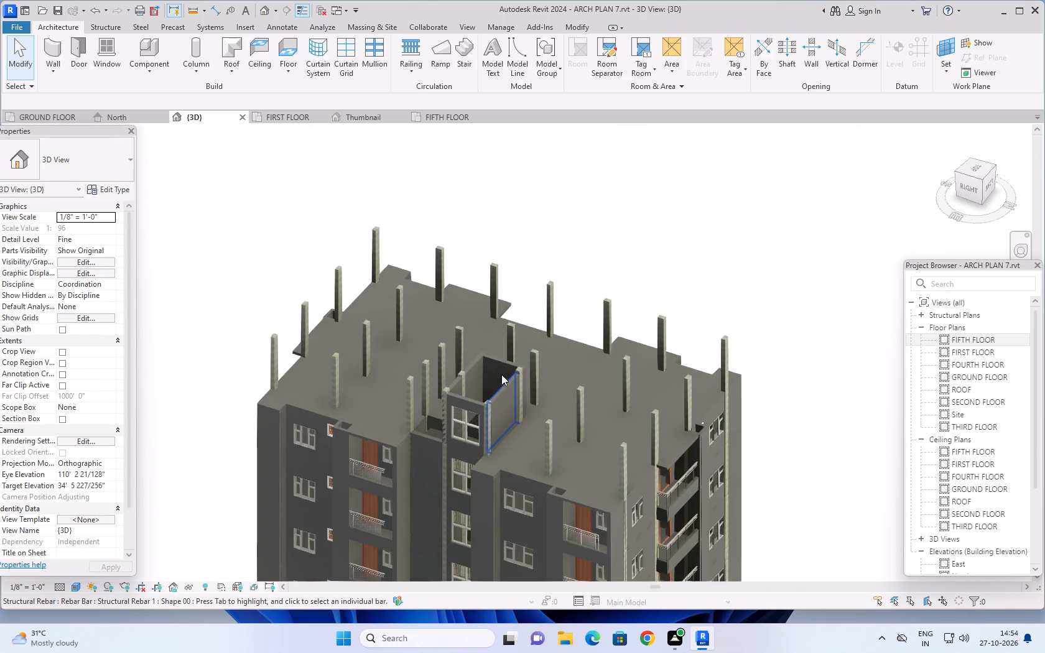
pyautogui.keyDown('shift'); pyautogui.moveTo(501, 374); pyautogui.dragTo(743, 395, button='middle'); pyautogui.keyUp('shift')
pyautogui.moveTo(589, 337); pyautogui.dragTo(647, 350, button='middle')
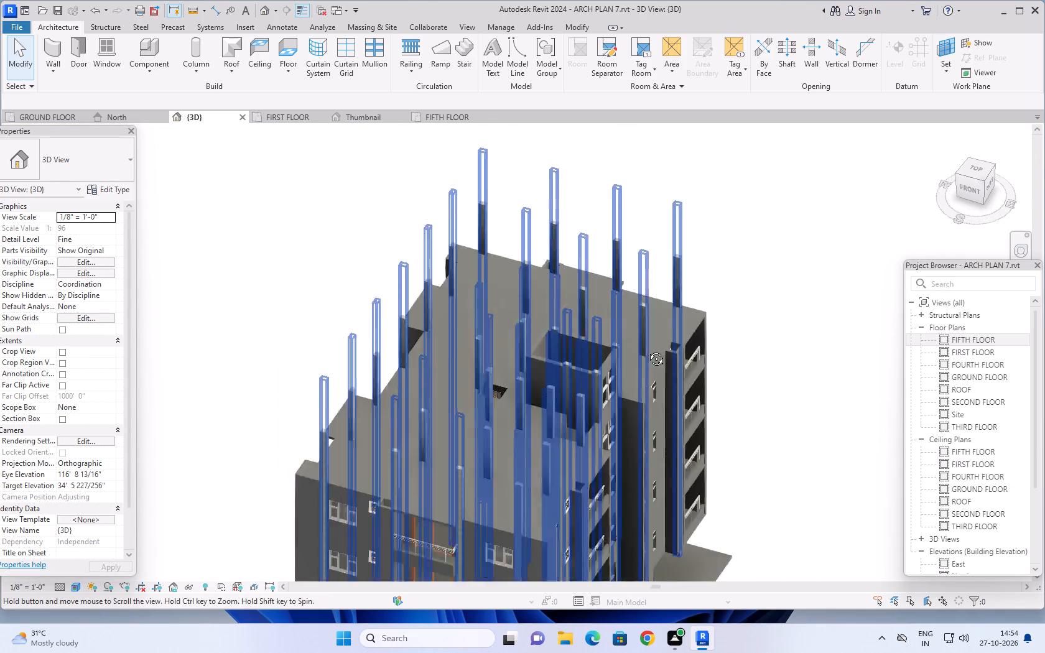
pyautogui.moveTo(647, 350); pyautogui.dragTo(769, 292, button='middle')
pyautogui.moveTo(599, 205); pyautogui.dragTo(598, 211, button='middle')
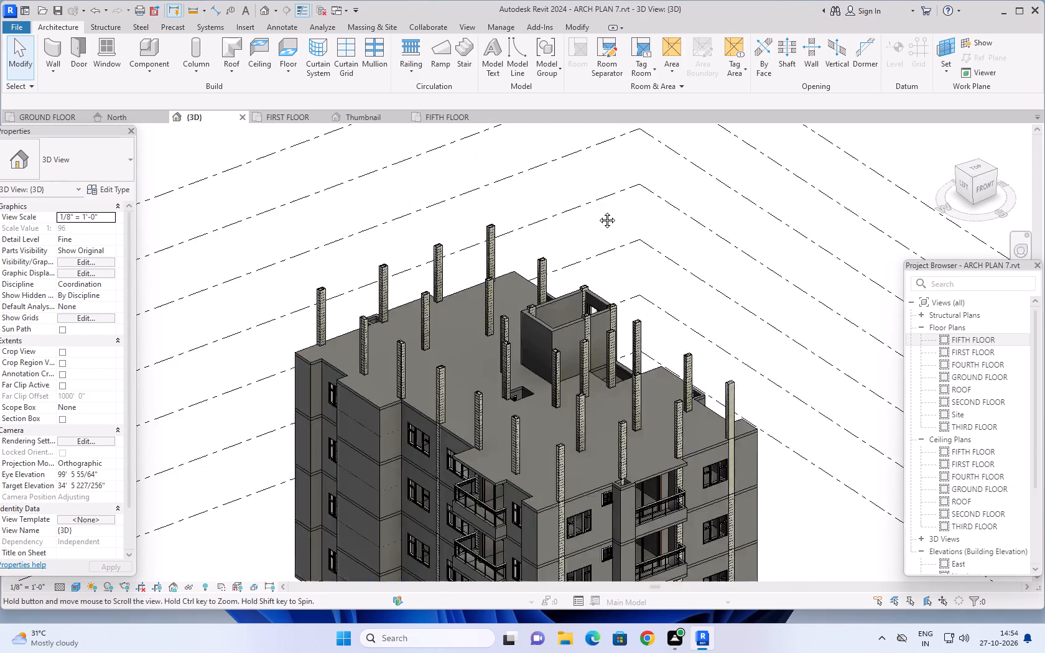
pyautogui.moveTo(598, 211); pyautogui.dragTo(586, 306, button='middle')
pyautogui.keyDown('shift'); pyautogui.moveTo(559, 269); pyautogui.dragTo(746, 476, button='middle'); pyautogui.keyUp('shift')
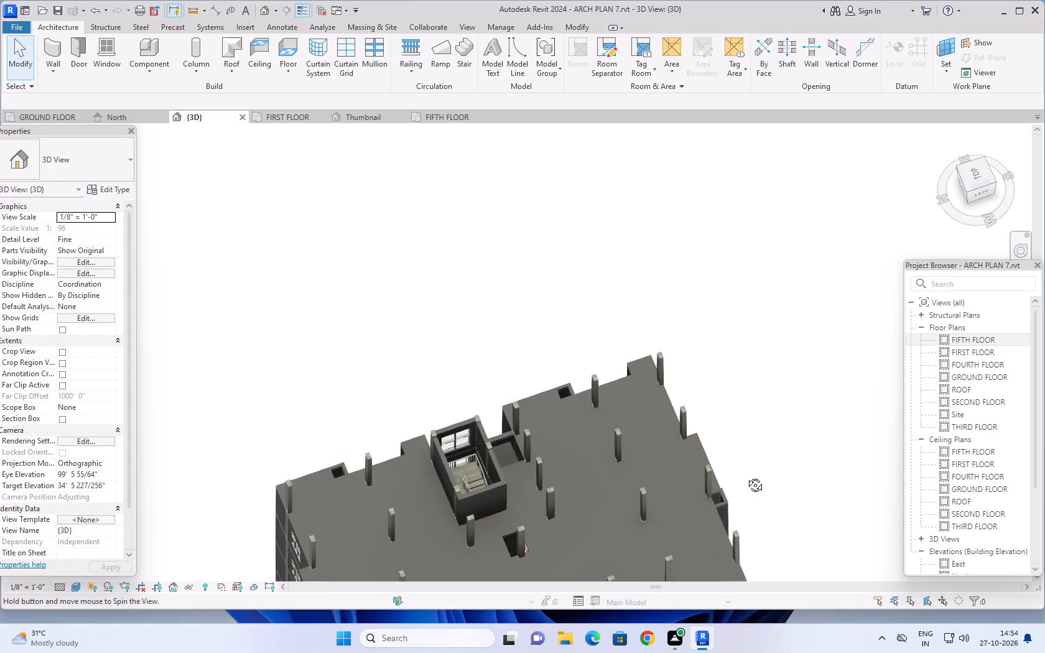
pyautogui.keyDown('shift'); pyautogui.moveTo(746, 476); pyautogui.dragTo(684, 535, button='middle'); pyautogui.keyUp('shift')
pyautogui.moveTo(570, 361); pyautogui.dragTo(590, 267, button='middle')
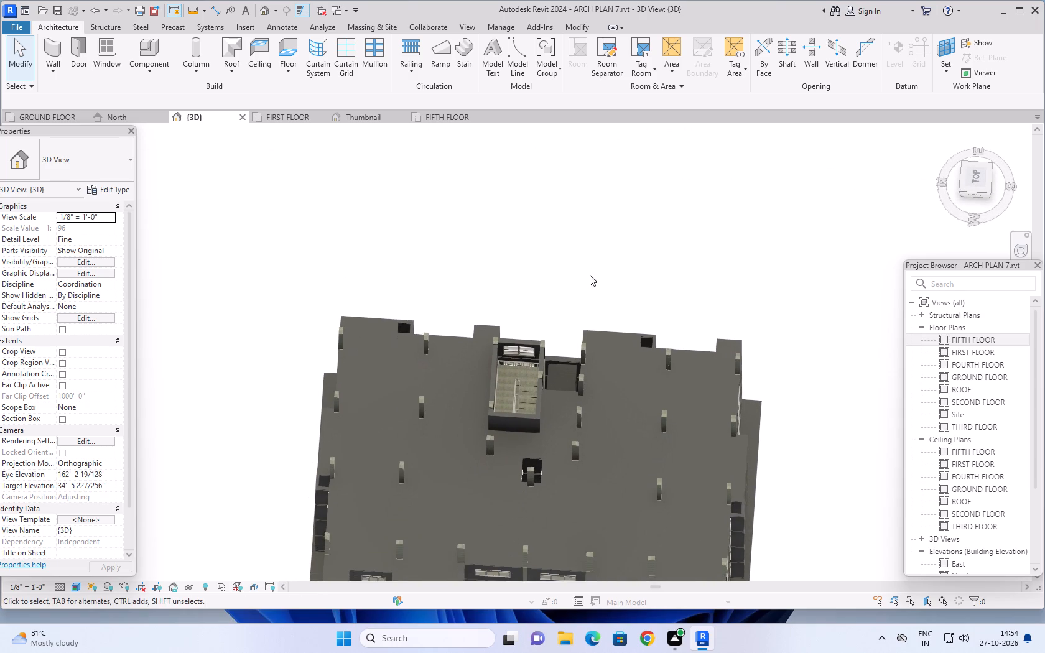
pyautogui.moveTo(544, 401); pyautogui.dragTo(580, 182, button='middle')
pyautogui.scroll(1, 544, 401)
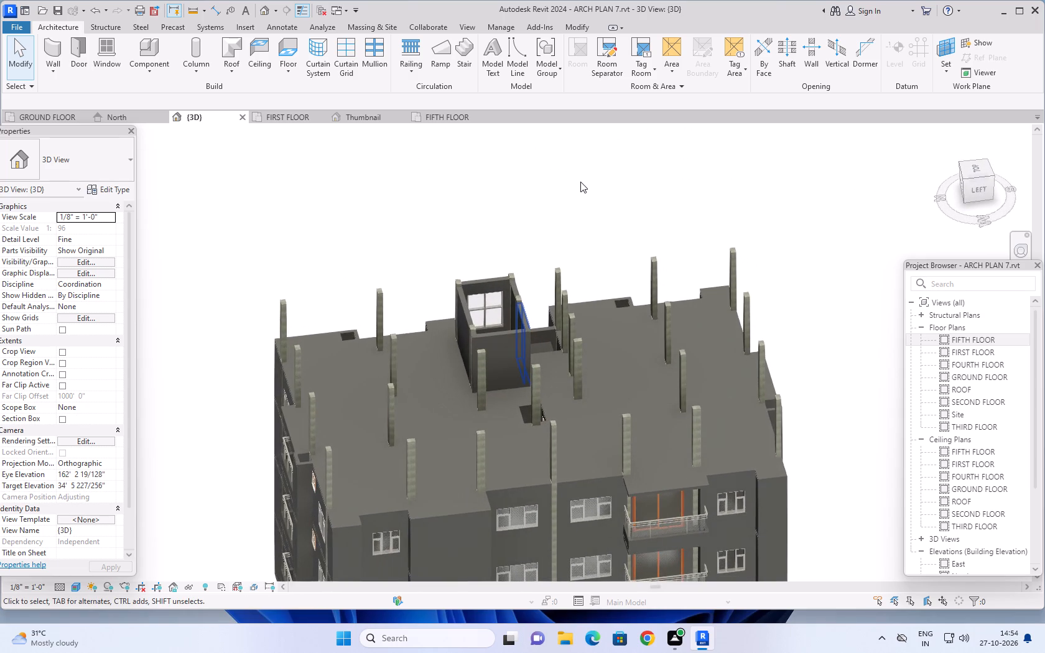
pyautogui.keyDown('shift'); pyautogui.moveTo(506, 221); pyautogui.dragTo(514, 197, button='middle'); pyautogui.keyUp('shift')
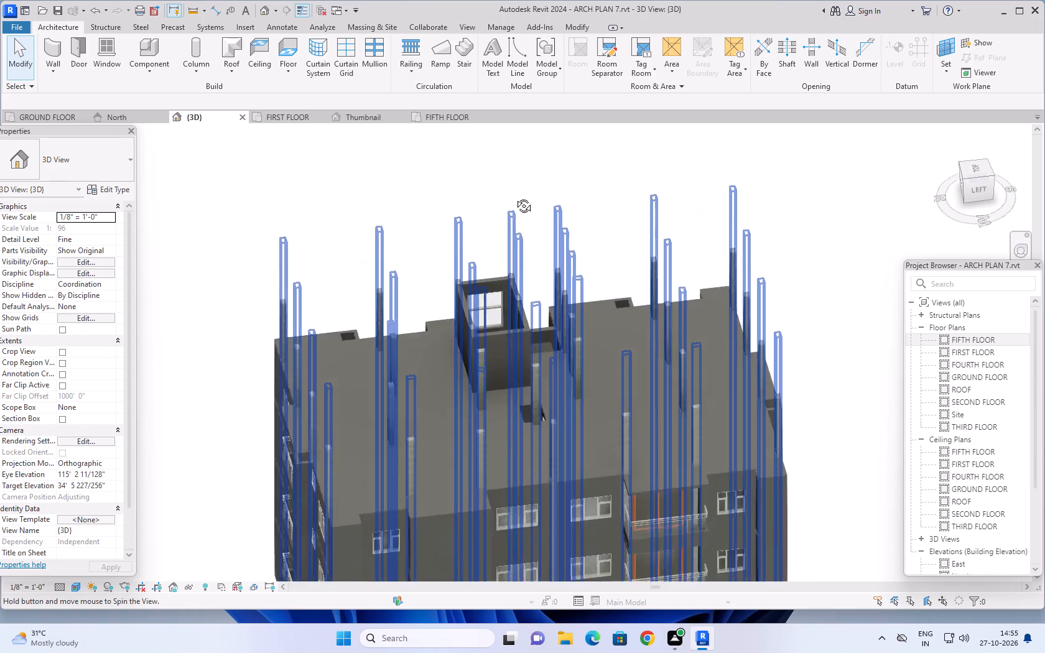
pyautogui.keyDown('shift'); pyautogui.moveTo(514, 197); pyautogui.dragTo(450, 239, button='middle'); pyautogui.keyUp('shift')
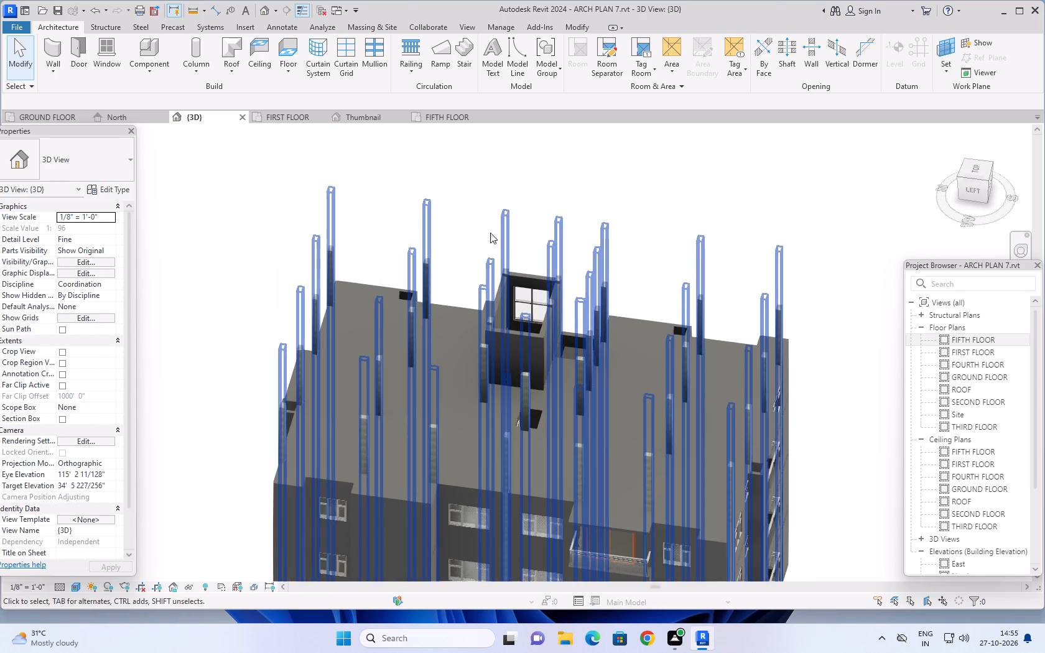
pyautogui.scroll(4, 498, 249)
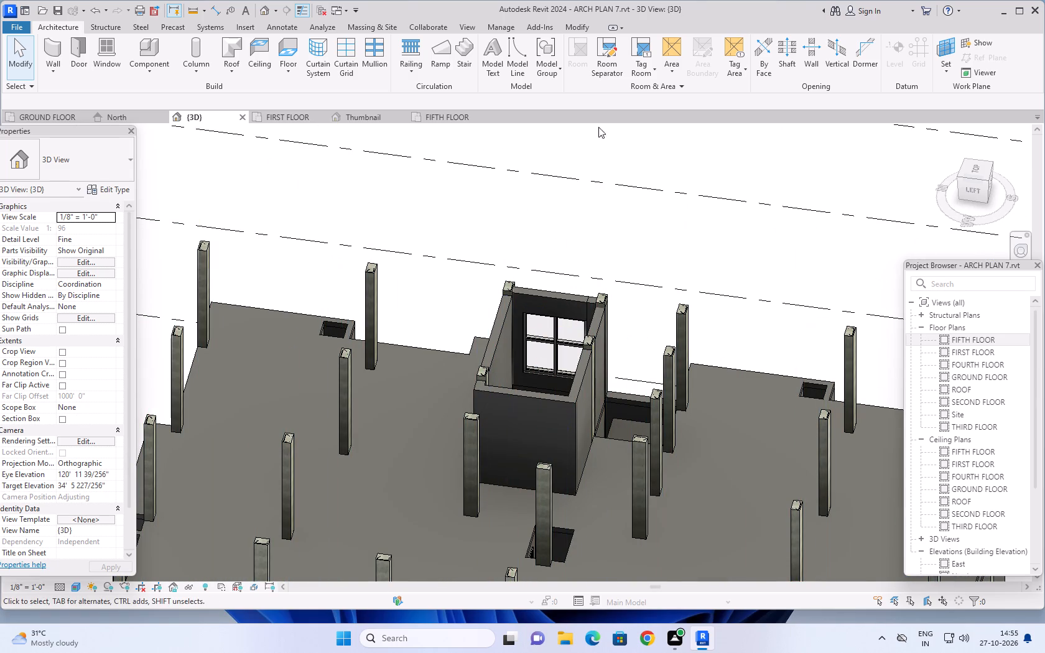
# In the FIFTH FLOOR plan, create a sloped Generic - 12" roof by footprint from a rectangle offset 2' outside the staircase enclosure's outer corners.
pyautogui.click(440, 118)
pyautogui.scroll(-1, 543, 254)
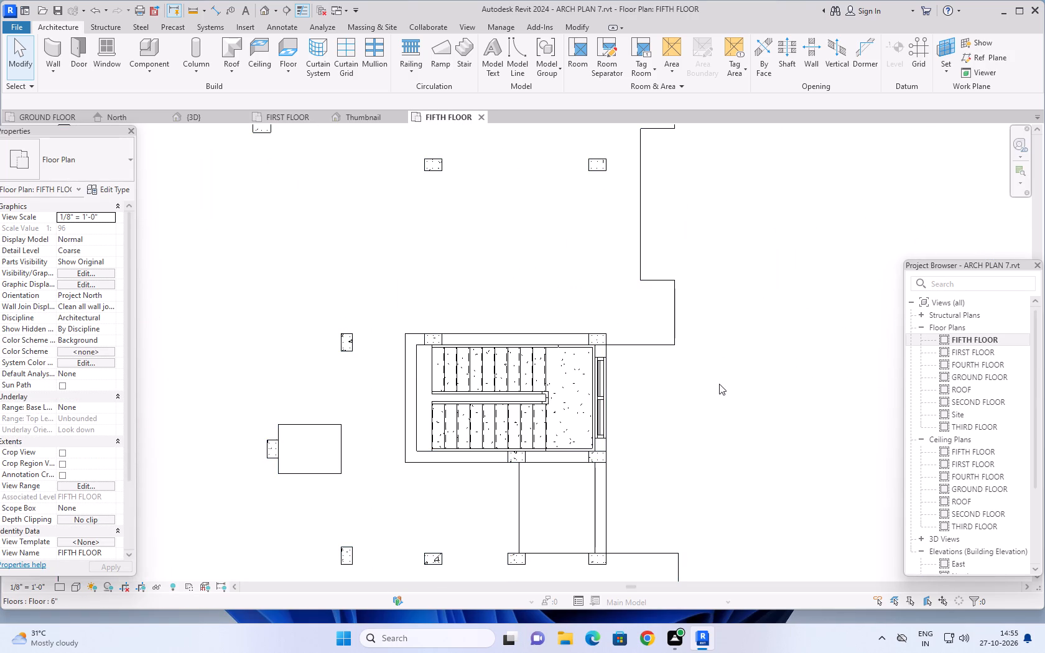
pyautogui.moveTo(719, 376); pyautogui.dragTo(731, 333, button='middle')
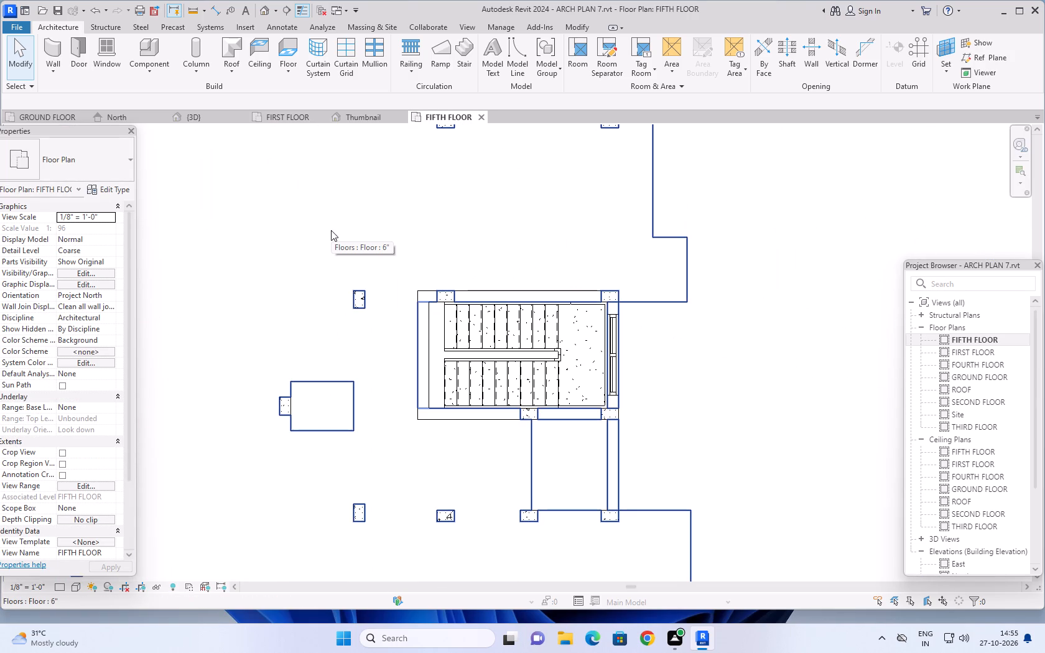
pyautogui.doubleClick(743, 336)
pyautogui.click(238, 77)
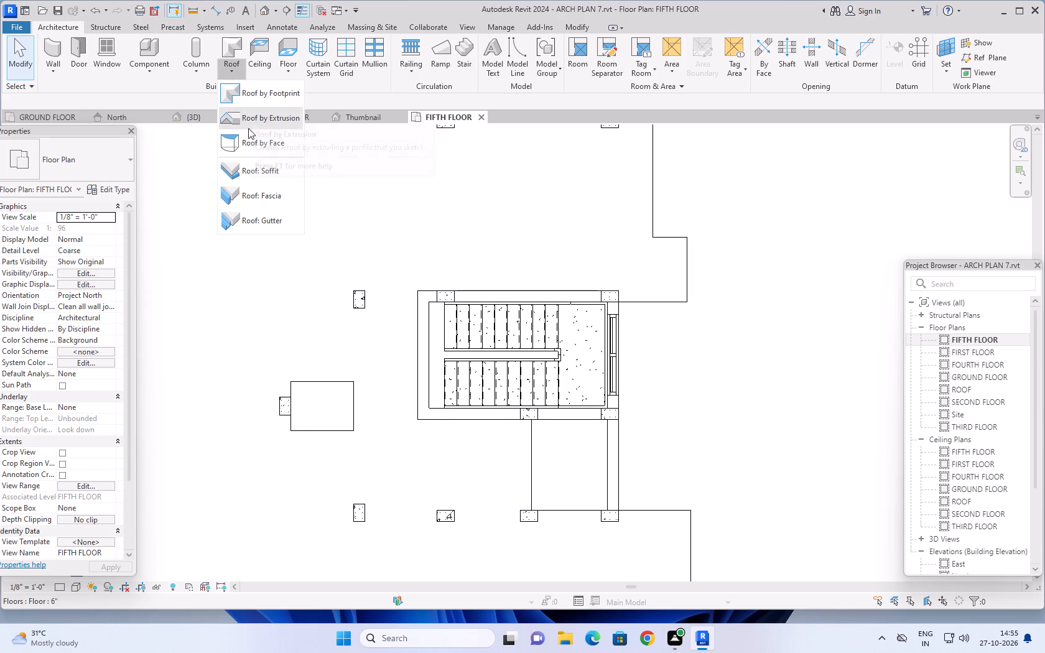
pyautogui.click(255, 96)
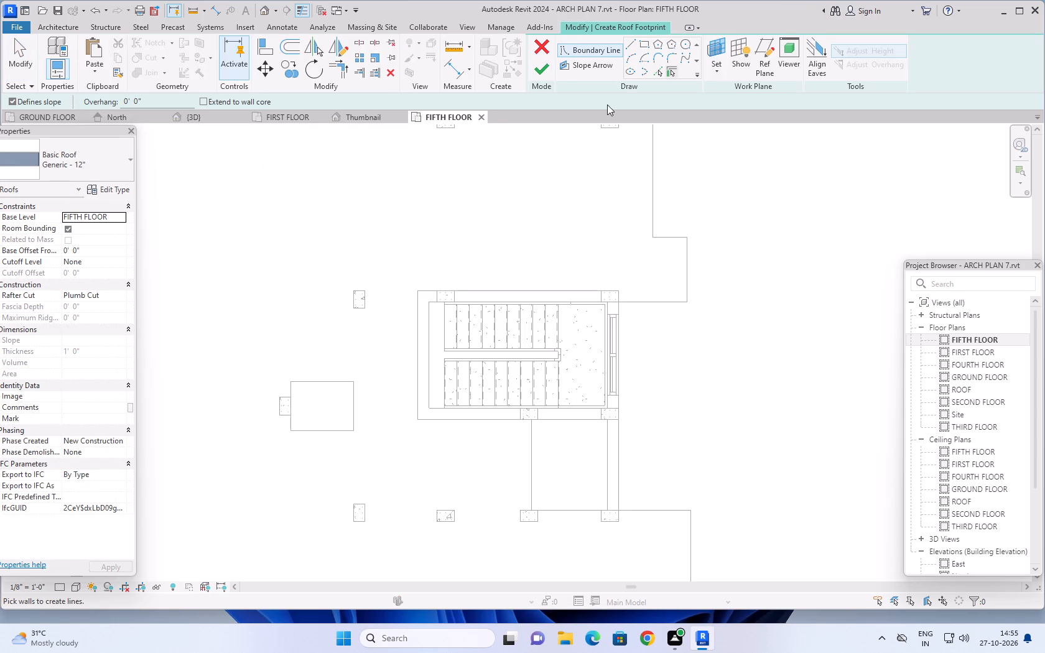
pyautogui.click(641, 43)
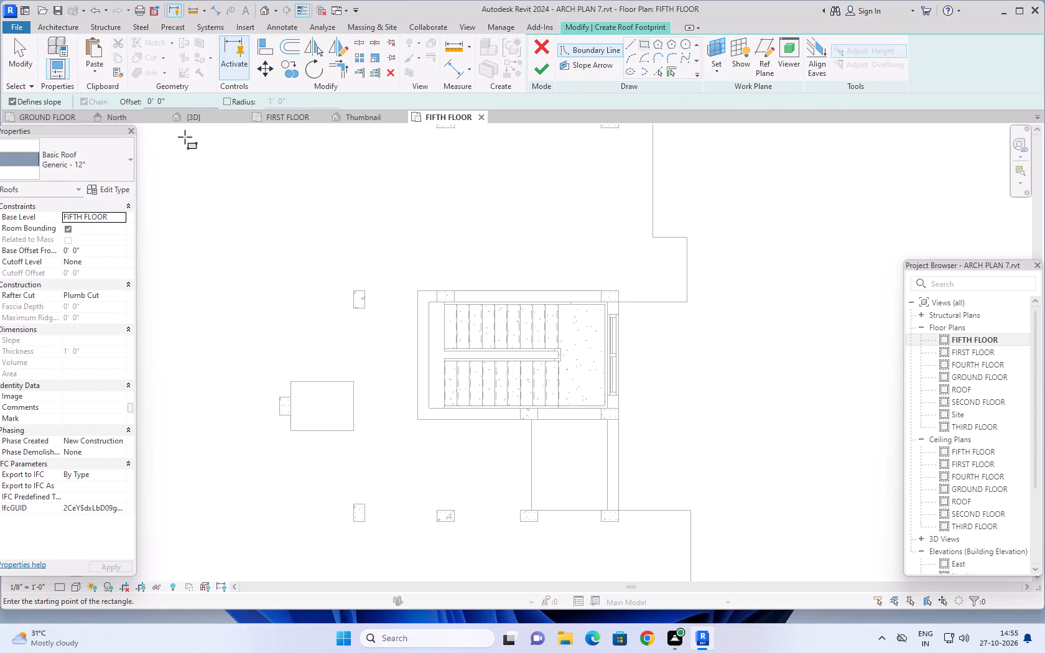
pyautogui.click(180, 101)
pyautogui.press('BackSpace')
pyautogui.press('BackSpace')
pyautogui.press('BackSpace')
pyautogui.press('BackSpace')
pyautogui.press('BackSpace')
pyautogui.press('BackSpace')
pyautogui.press('BackSpace')
pyautogui.press('BackSpace')
pyautogui.press('BackSpace')
pyautogui.press('BackSpace')
pyautogui.press('BackSpace')
pyautogui.press('BackSpace')
pyautogui.press('BackSpace')
pyautogui.write("2'")
pyautogui.press('Return')
pyautogui.click(420, 292)
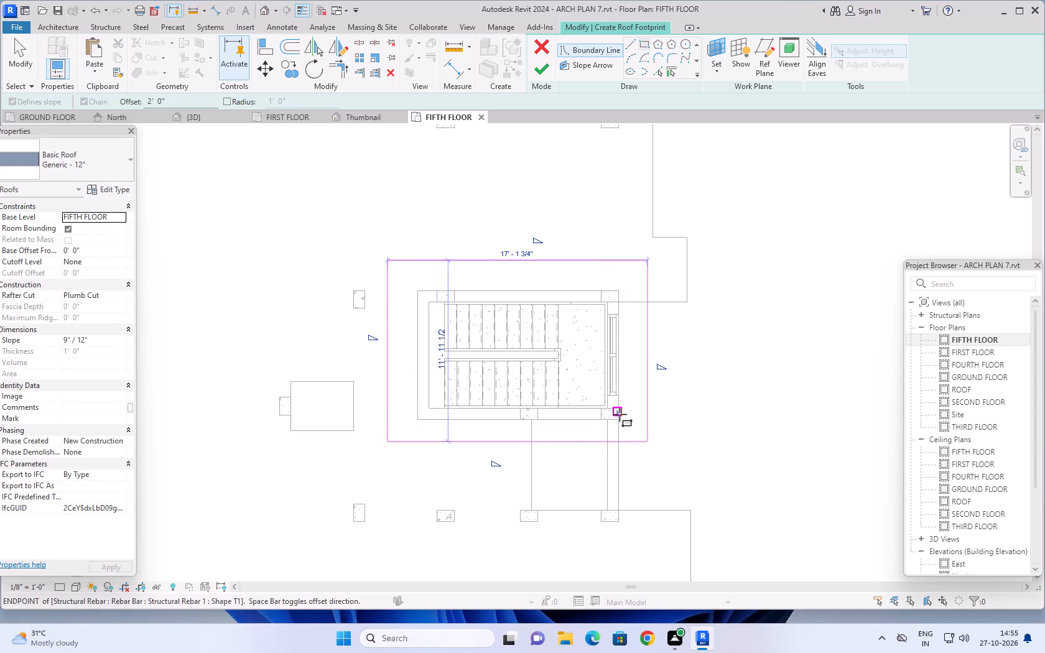
pyautogui.scroll(5, 621, 419)
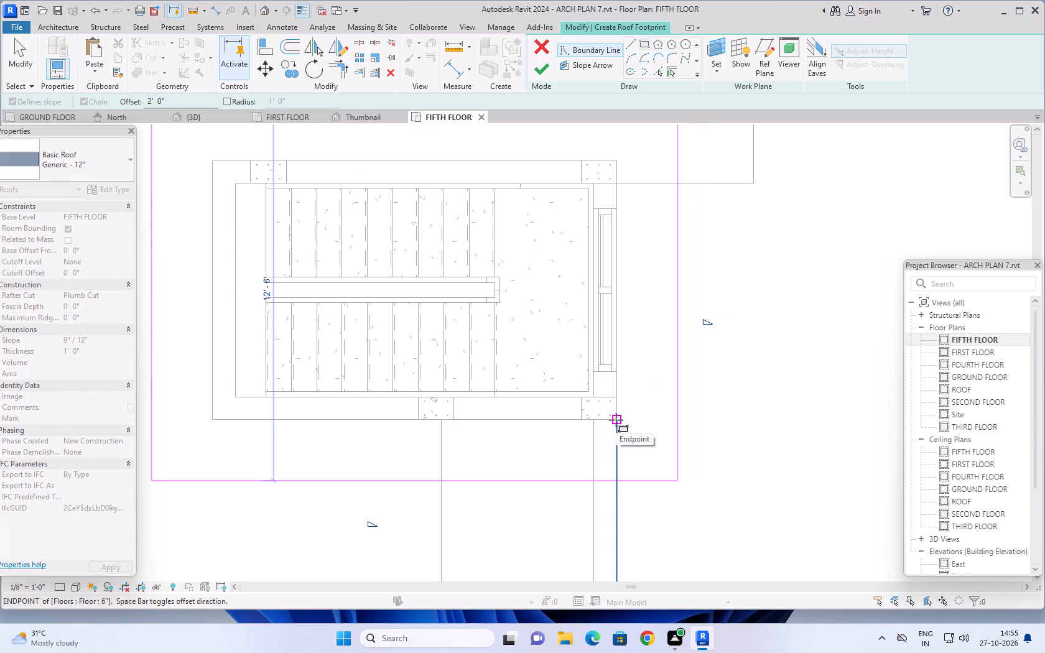
pyautogui.click(616, 420)
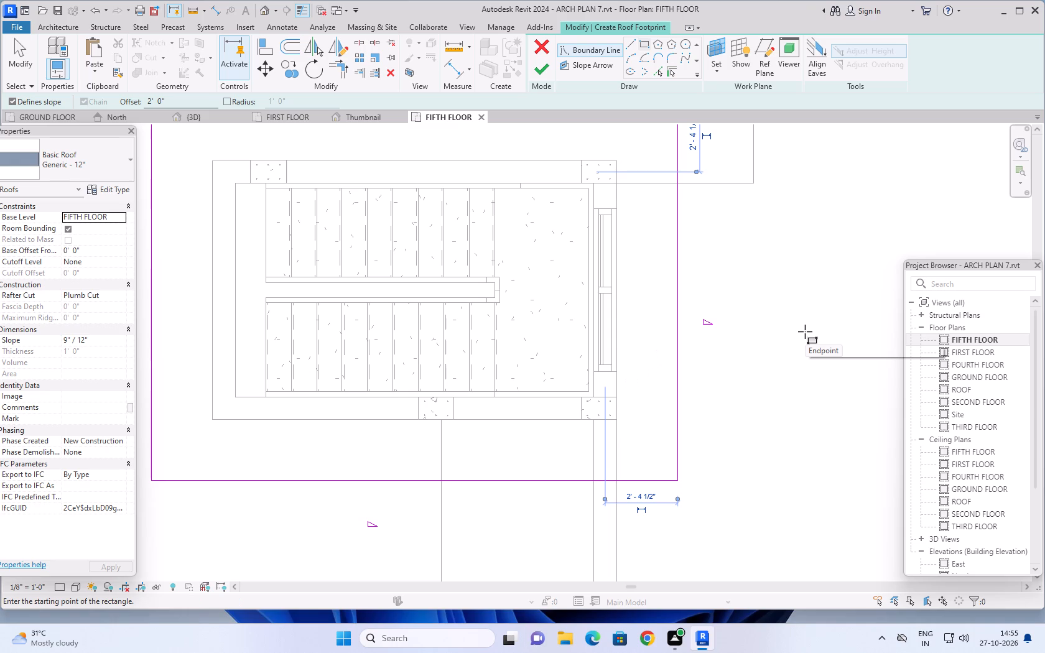
pyautogui.scroll(-5, 830, 335)
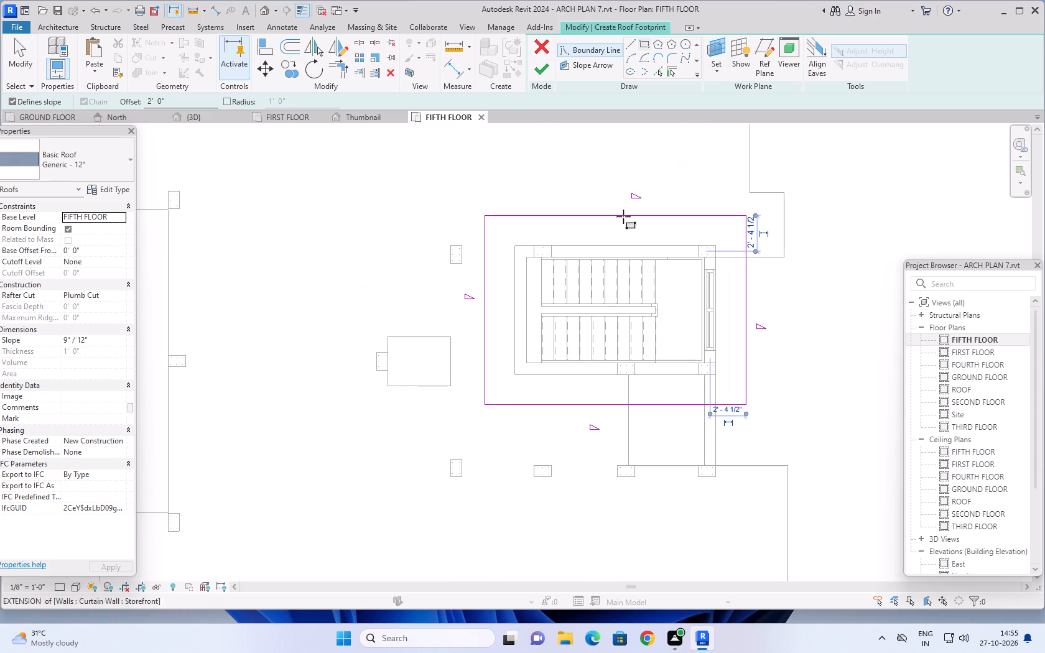
pyautogui.click(539, 70)
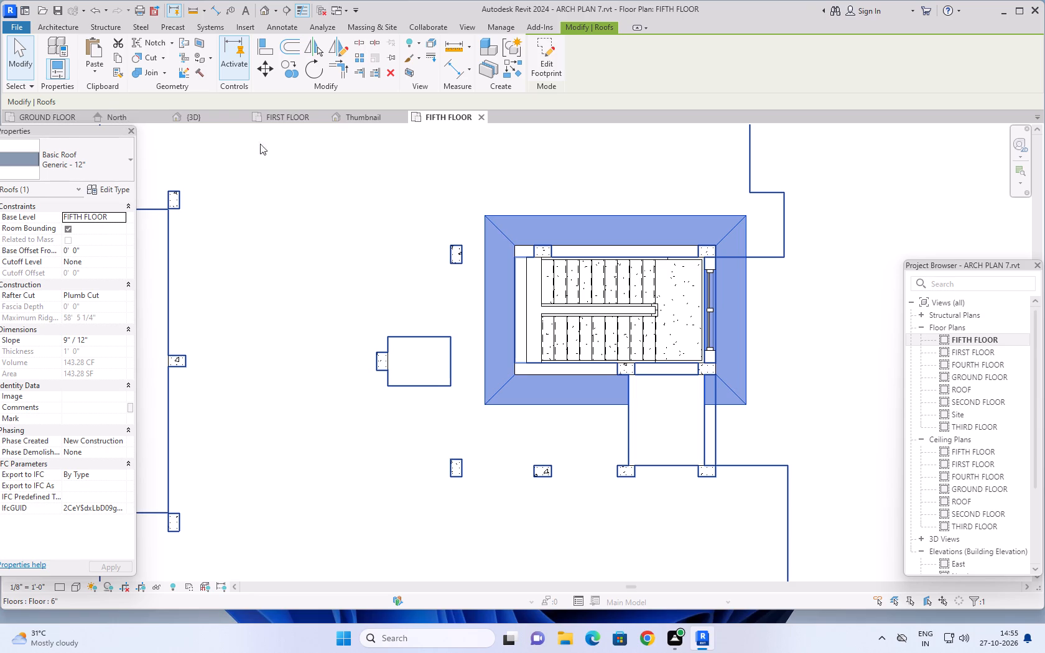
# Examine the new roof around the staircase enclosure from several sides in the 3D view.
pyautogui.click(207, 119)
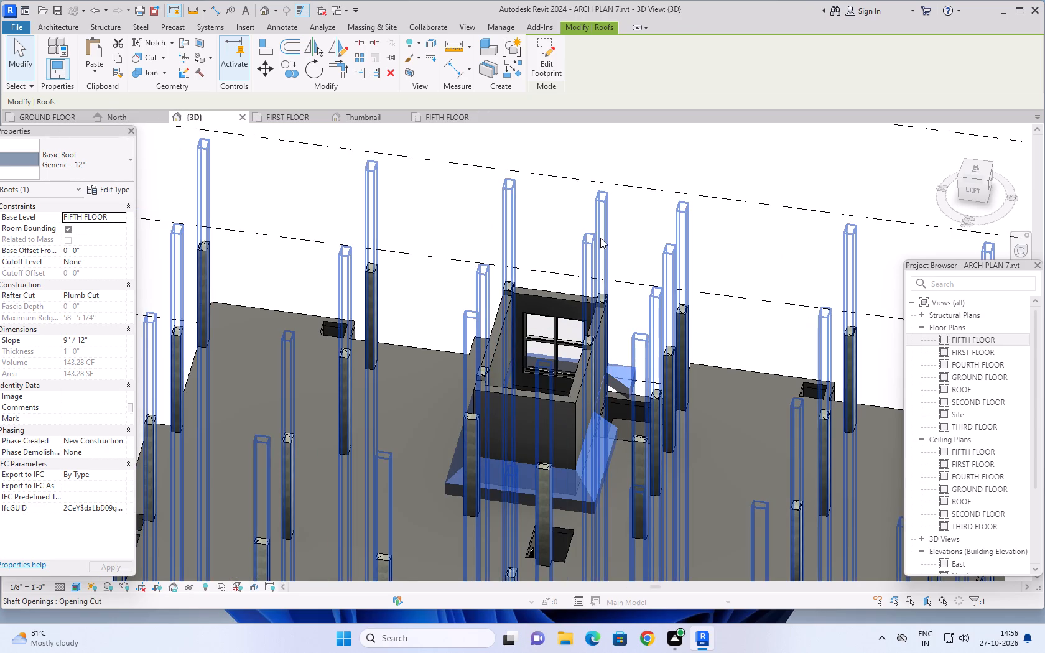
pyautogui.keyDown('shift'); pyautogui.moveTo(690, 214); pyautogui.dragTo(547, 292, button='middle'); pyautogui.keyUp('shift')
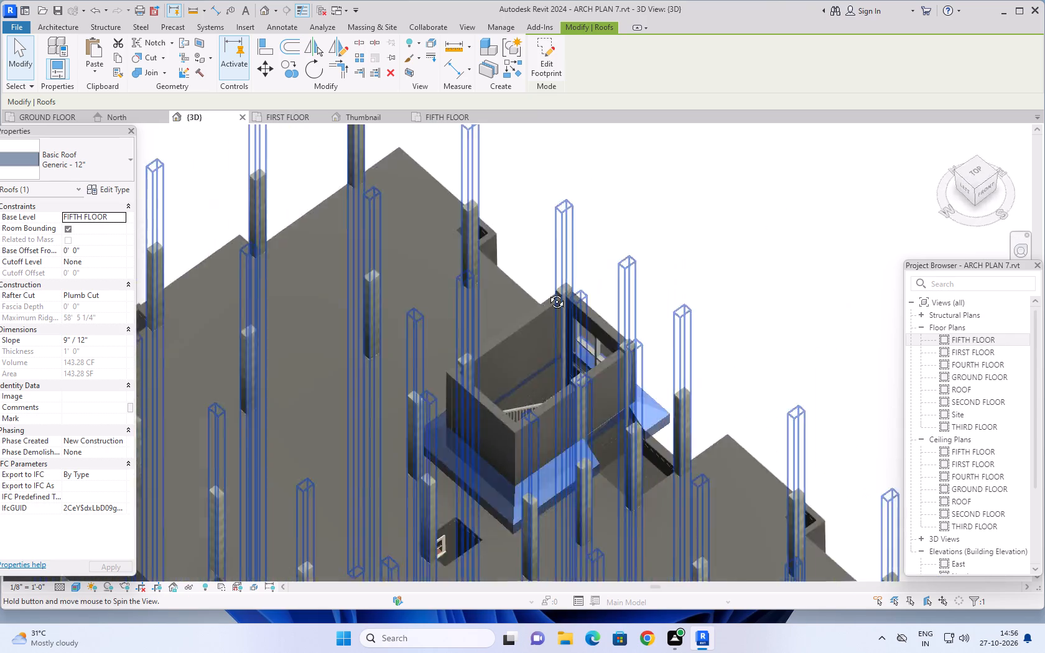
pyautogui.keyDown('shift'); pyautogui.moveTo(547, 292); pyautogui.dragTo(428, 292, button='middle'); pyautogui.keyUp('shift')
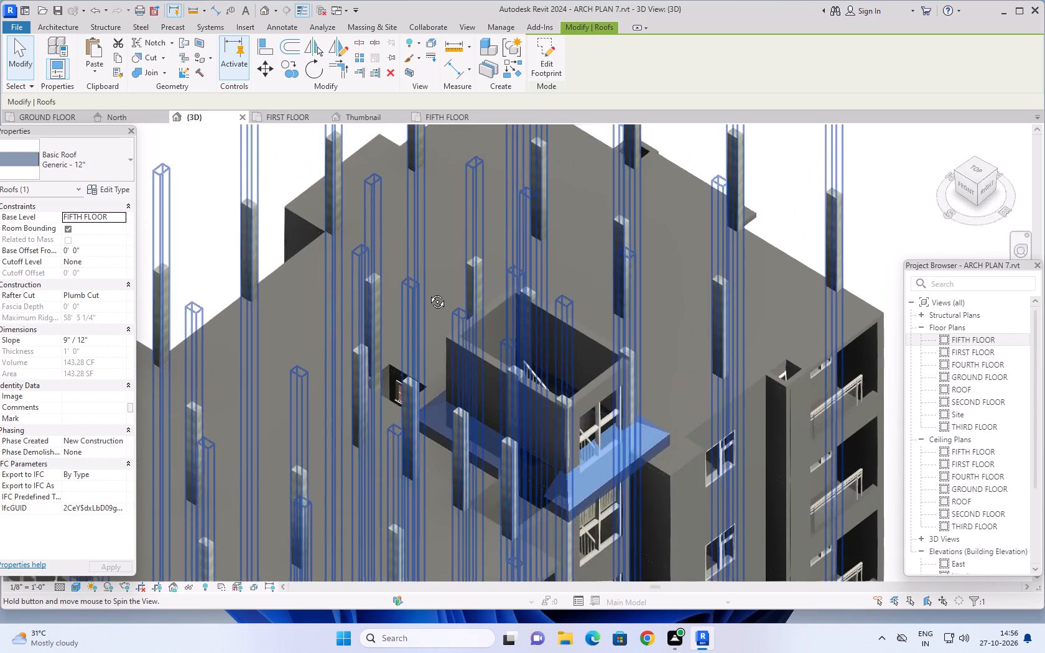
pyautogui.keyDown('shift'); pyautogui.moveTo(428, 292); pyautogui.dragTo(716, 377, button='middle'); pyautogui.keyUp('shift')
pyautogui.scroll(-5, 683, 335)
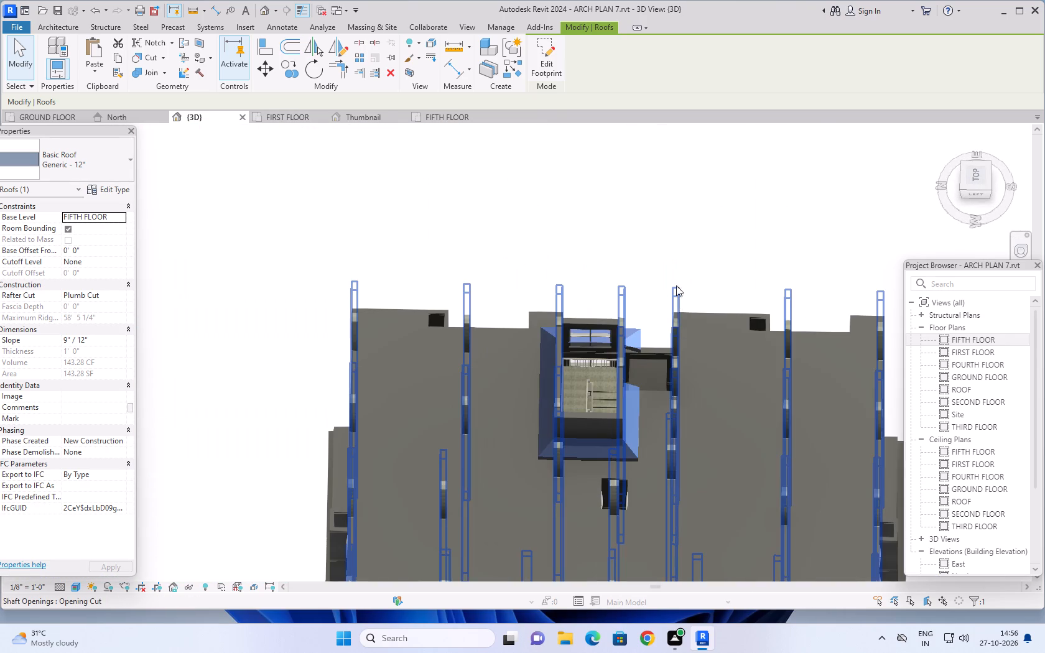
pyautogui.keyDown('shift'); pyautogui.moveTo(682, 257); pyautogui.dragTo(633, 310, button='middle'); pyautogui.keyUp('shift')
pyautogui.moveTo(636, 292); pyautogui.dragTo(616, 236, button='middle')
pyautogui.keyDown('shift'); pyautogui.moveTo(701, 239); pyautogui.dragTo(613, 166, button='middle'); pyautogui.keyUp('shift')
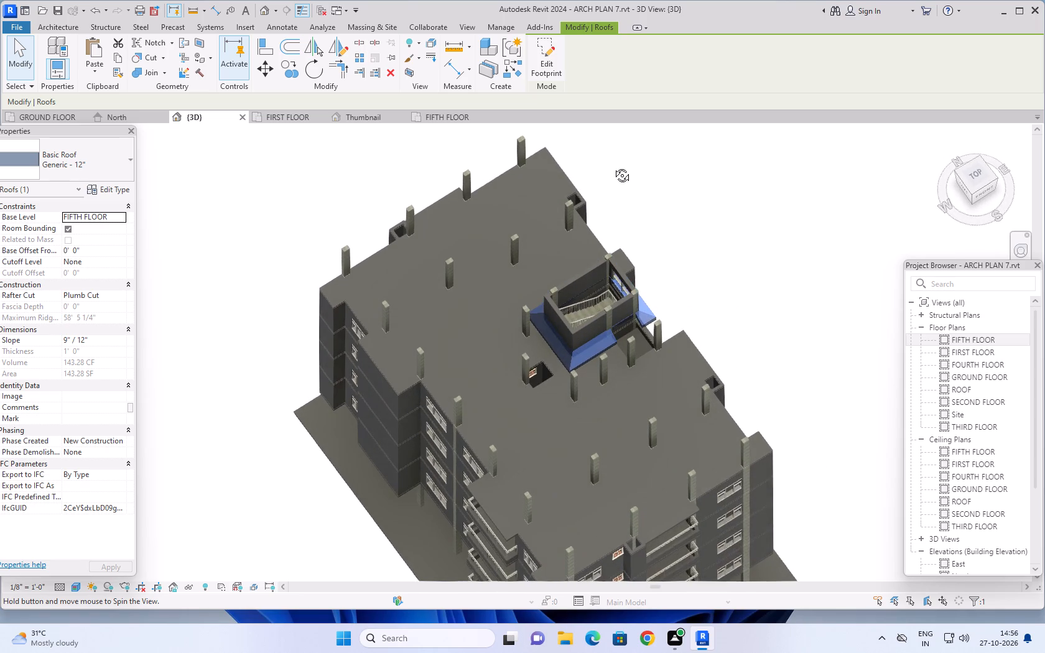
pyautogui.keyDown('shift'); pyautogui.moveTo(613, 166); pyautogui.dragTo(615, 166, button='middle'); pyautogui.keyUp('shift')
pyautogui.keyDown('shift'); pyautogui.moveTo(717, 303); pyautogui.dragTo(713, 177, button='middle'); pyautogui.keyUp('shift')
pyautogui.scroll(4, 552, 428)
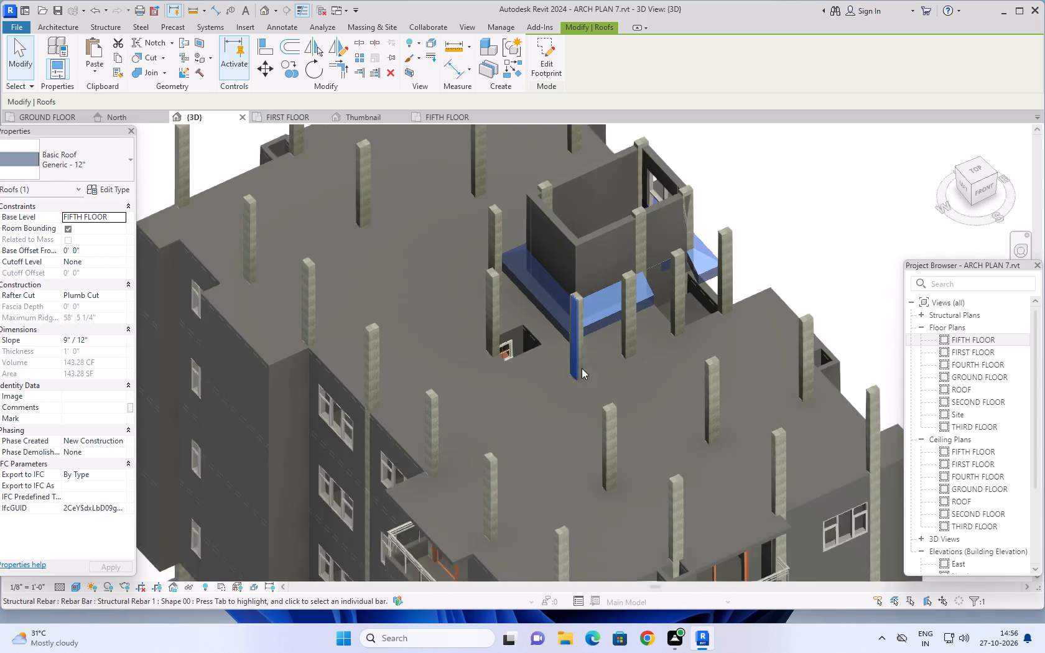
# Copy the staircase enclosure's roof and paste it aligned to the ROOF level.
pyautogui.scroll(1, 582, 368)
pyautogui.click(603, 318)
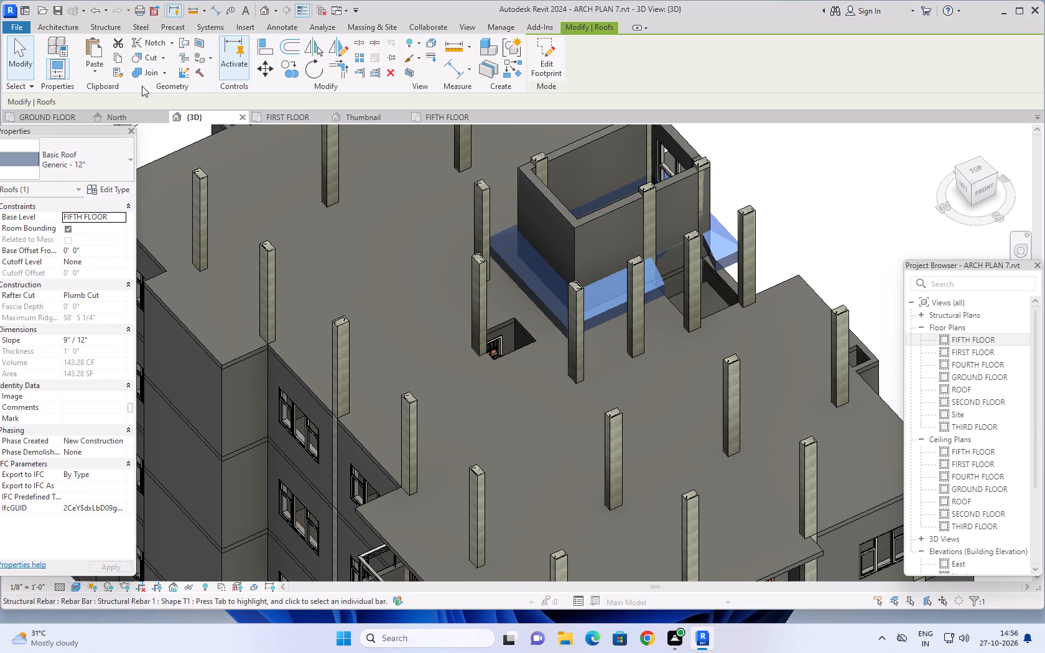
pyautogui.click(118, 53)
pyautogui.click(101, 70)
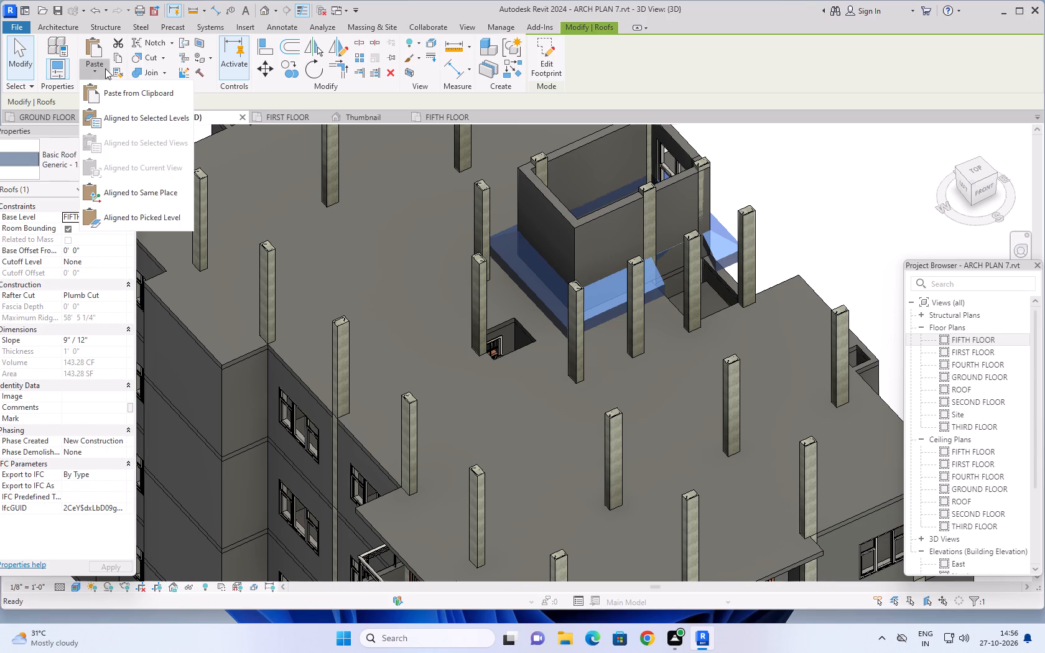
pyautogui.click(122, 116)
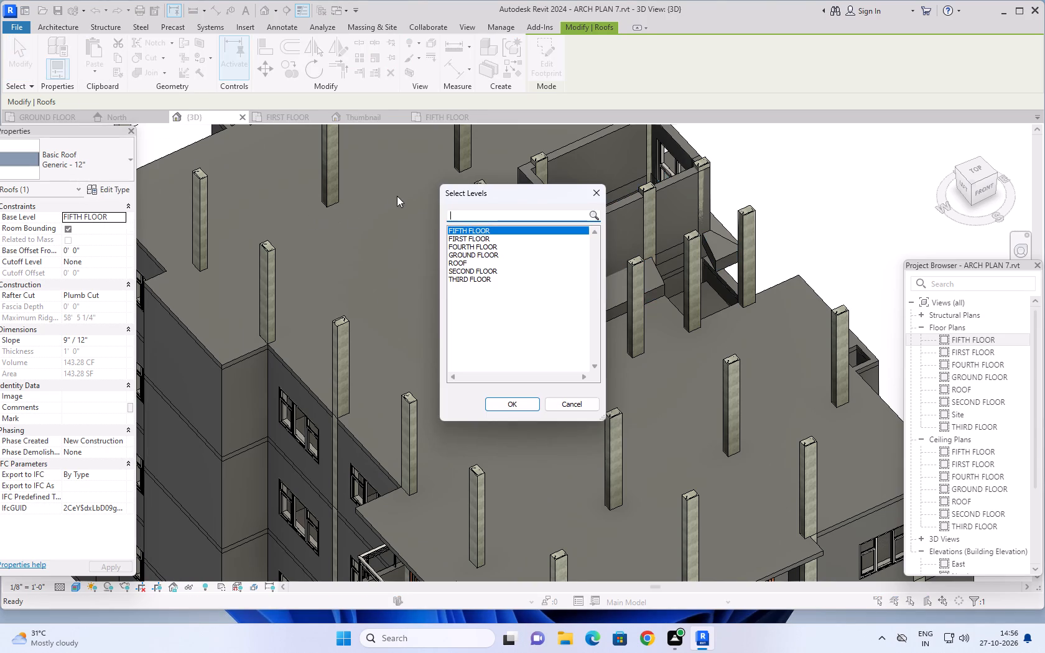
pyautogui.click(465, 260)
pyautogui.click(515, 404)
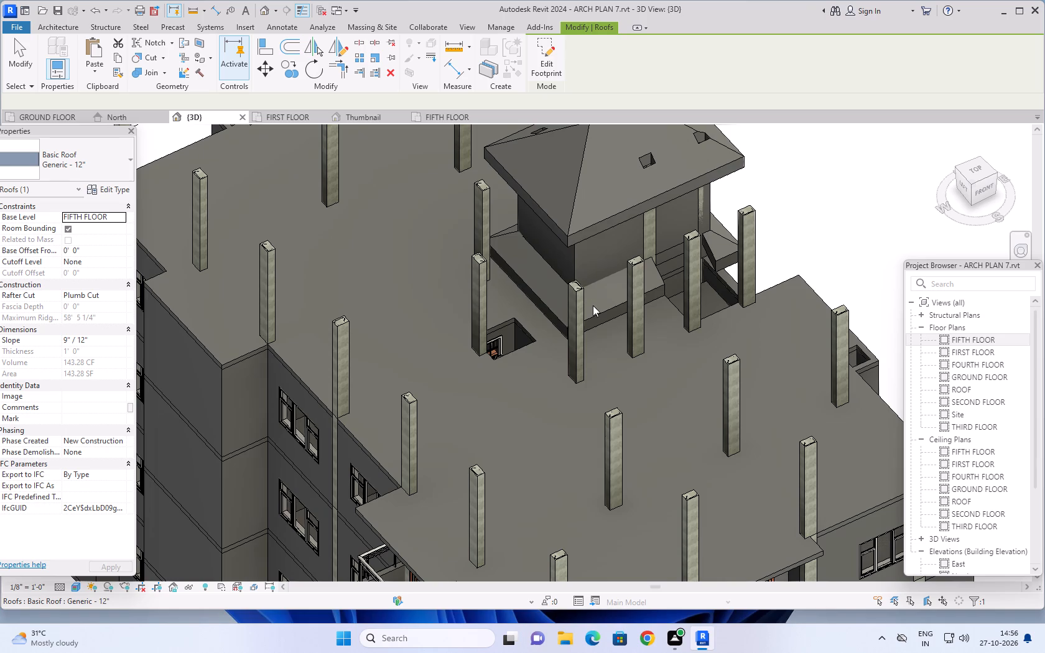
pyautogui.press('Escape')
pyautogui.press('Escape')
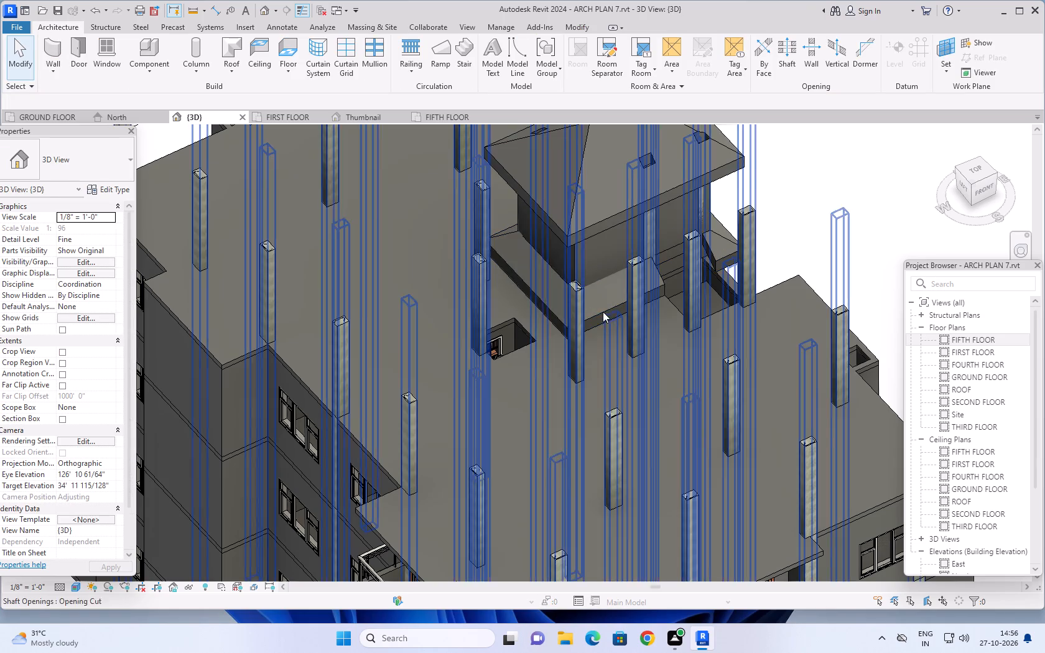
# Delete the original roof at the base of the staircase enclosure on the fifth floor.
pyautogui.click(606, 303)
pyautogui.press('Delete')
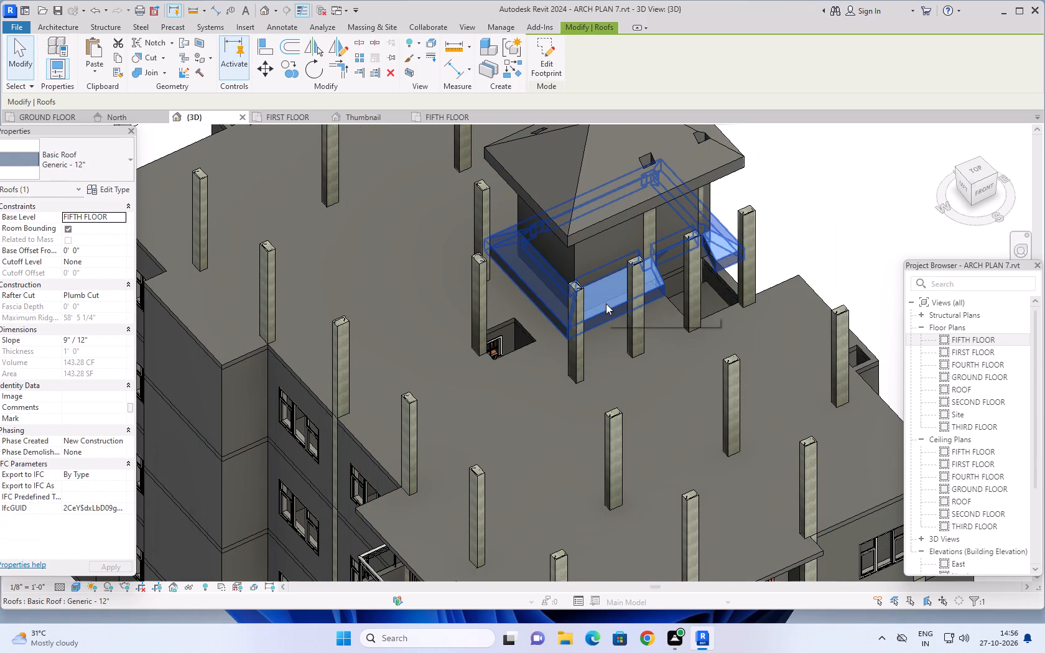
pyautogui.scroll(-3, 727, 295)
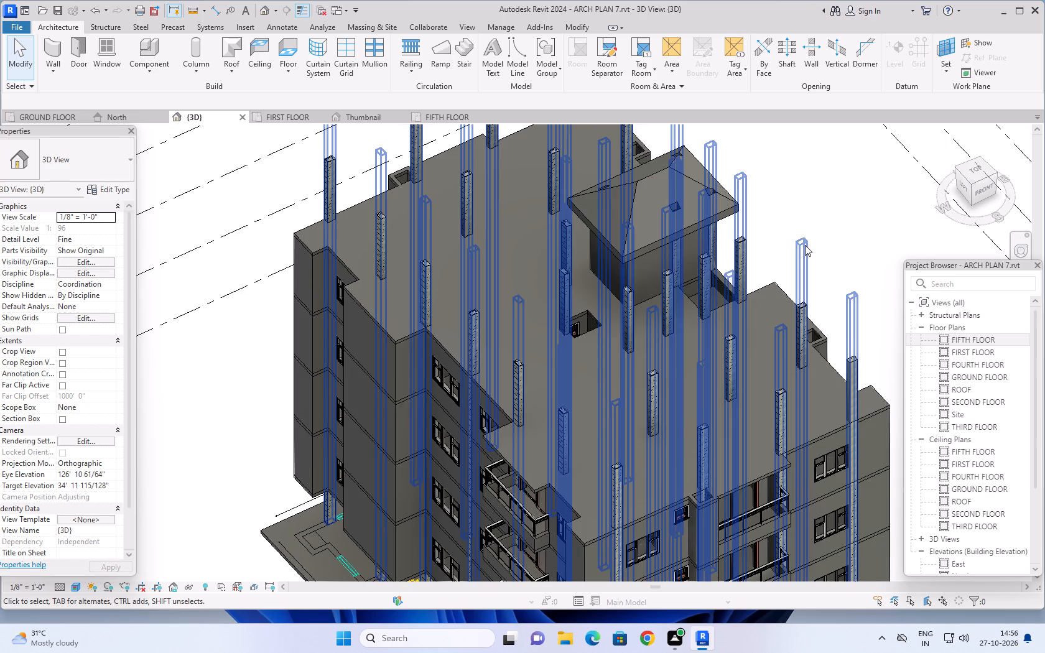
# In the 3D view, lower the top of the column shaft openings to just above the fifth-floor slab, about 53' 5" high.
pyautogui.moveTo(804, 244); pyautogui.dragTo(807, 108, button='middle')
pyautogui.scroll(-1, 722, 188)
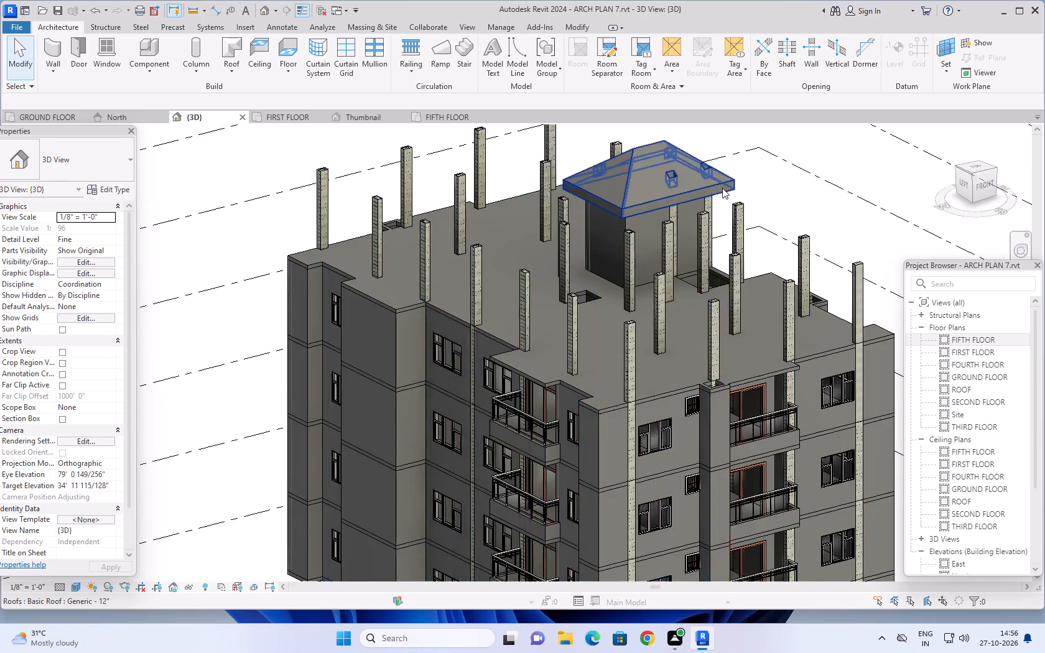
pyautogui.scroll(-2, 722, 188)
pyautogui.click(712, 250)
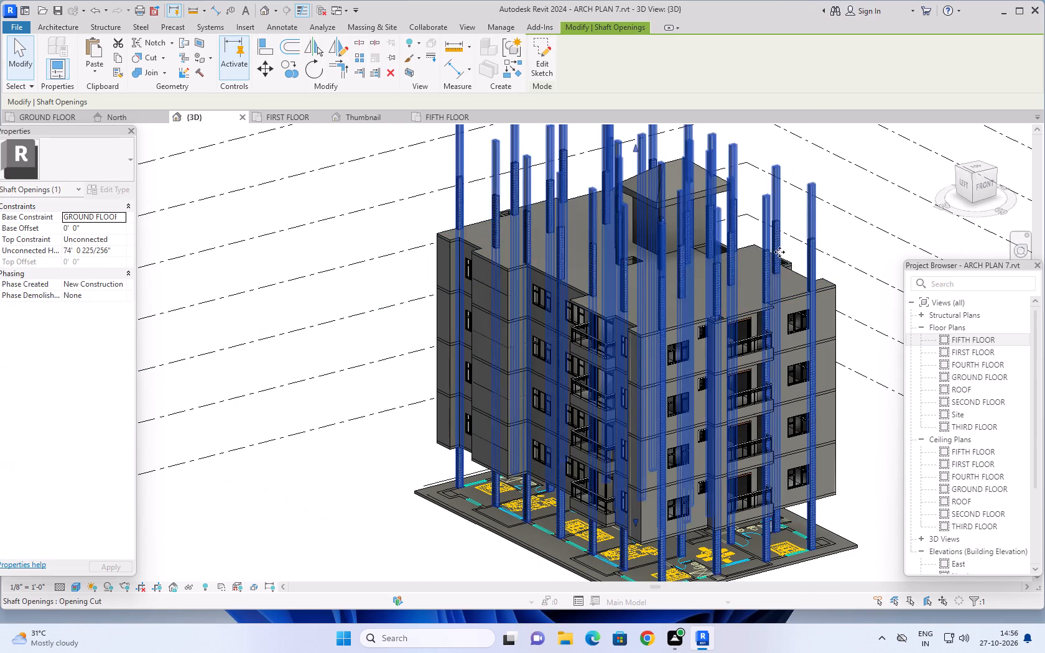
pyautogui.keyDown('shift'); pyautogui.moveTo(838, 269); pyautogui.dragTo(790, 348, button='middle'); pyautogui.keyUp('shift')
pyautogui.keyDown('shift'); pyautogui.moveTo(804, 330); pyautogui.dragTo(807, 317, button='middle'); pyautogui.keyUp('shift')
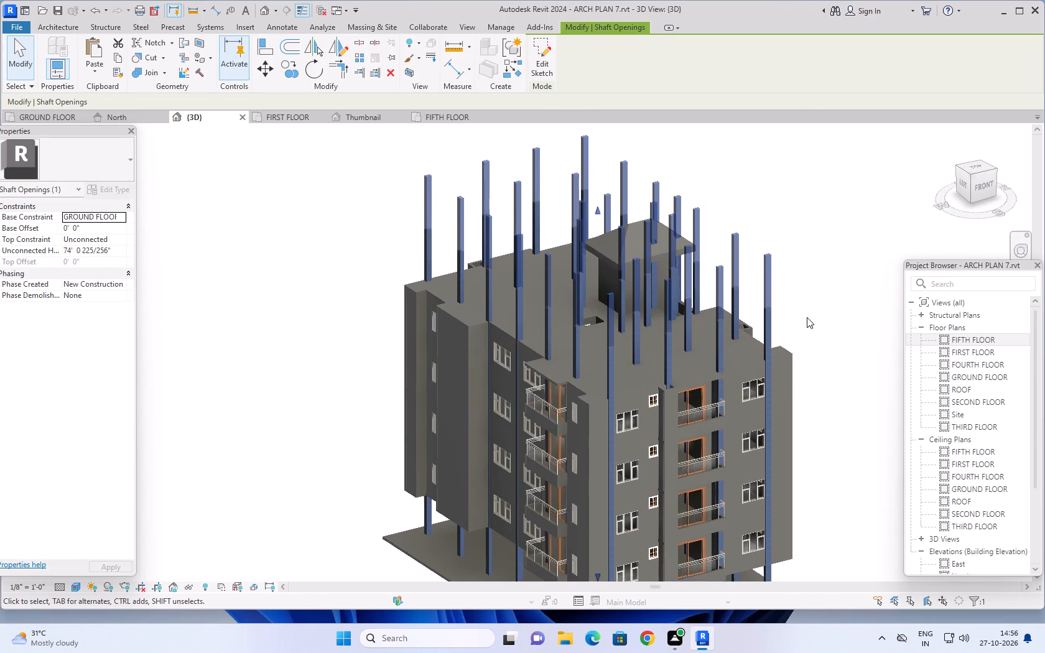
pyautogui.keyDown('shift'); pyautogui.moveTo(807, 317); pyautogui.dragTo(799, 256, button='middle'); pyautogui.keyUp('shift')
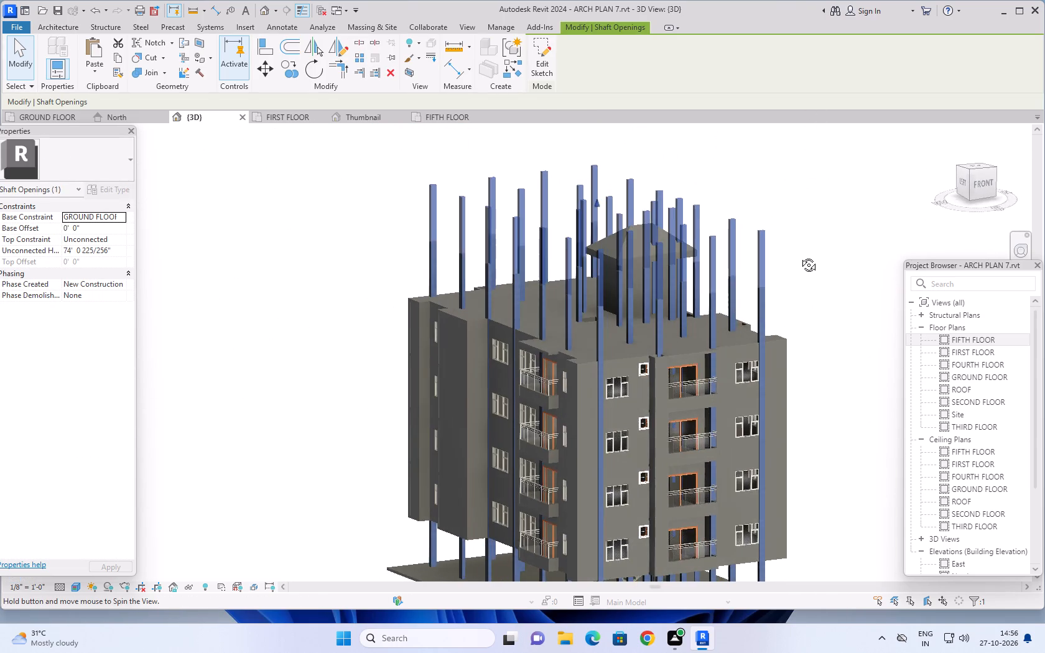
pyautogui.keyDown('shift'); pyautogui.moveTo(799, 256); pyautogui.dragTo(804, 246, button='middle'); pyautogui.keyUp('shift')
pyautogui.middleClick(804, 246)
pyautogui.scroll(4, 570, 209)
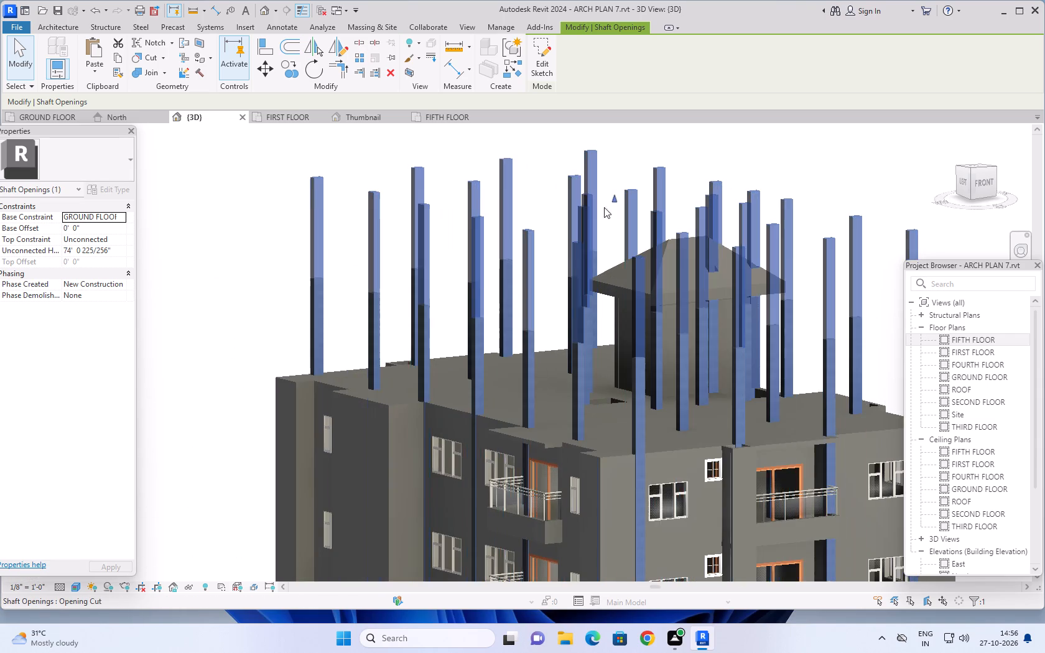
pyautogui.moveTo(612, 200); pyautogui.dragTo(613, 265)
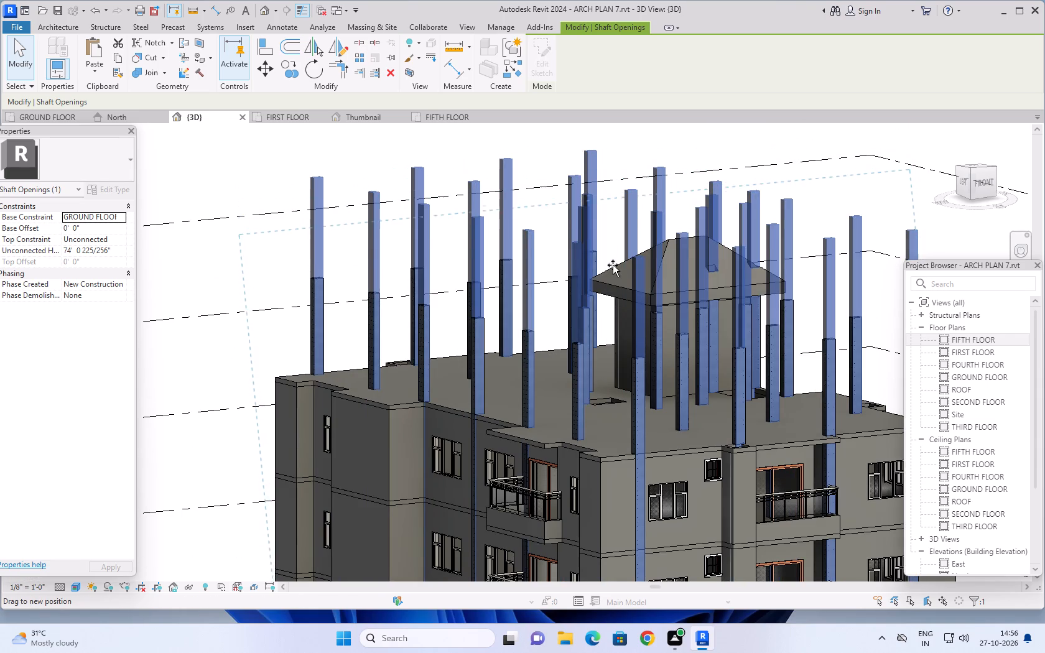
pyautogui.moveTo(613, 265); pyautogui.dragTo(615, 365)
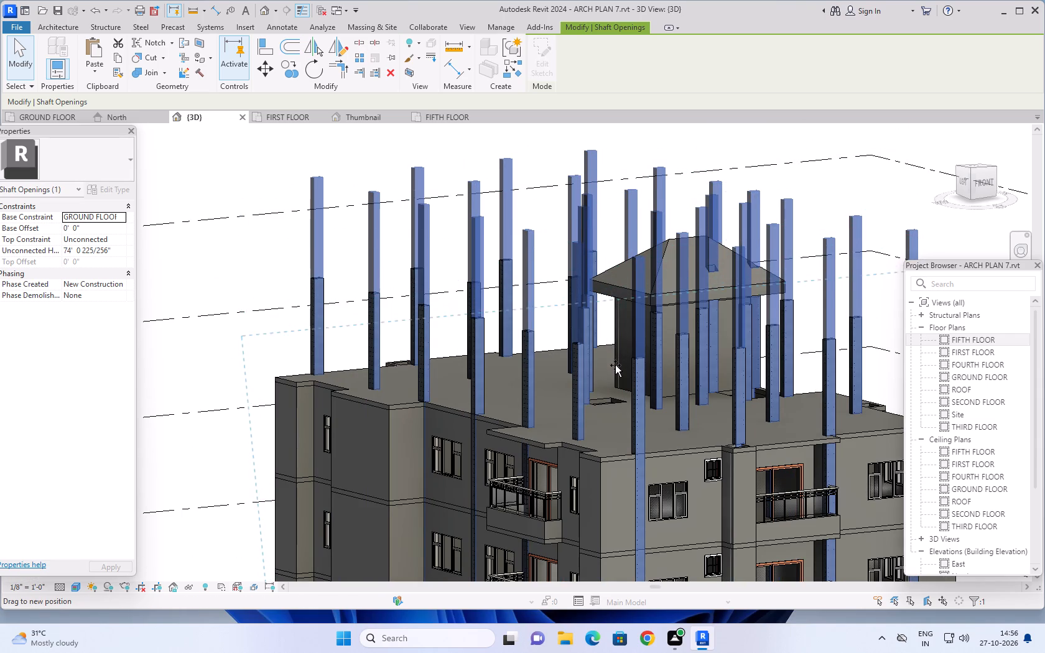
pyautogui.moveTo(615, 365); pyautogui.dragTo(617, 430)
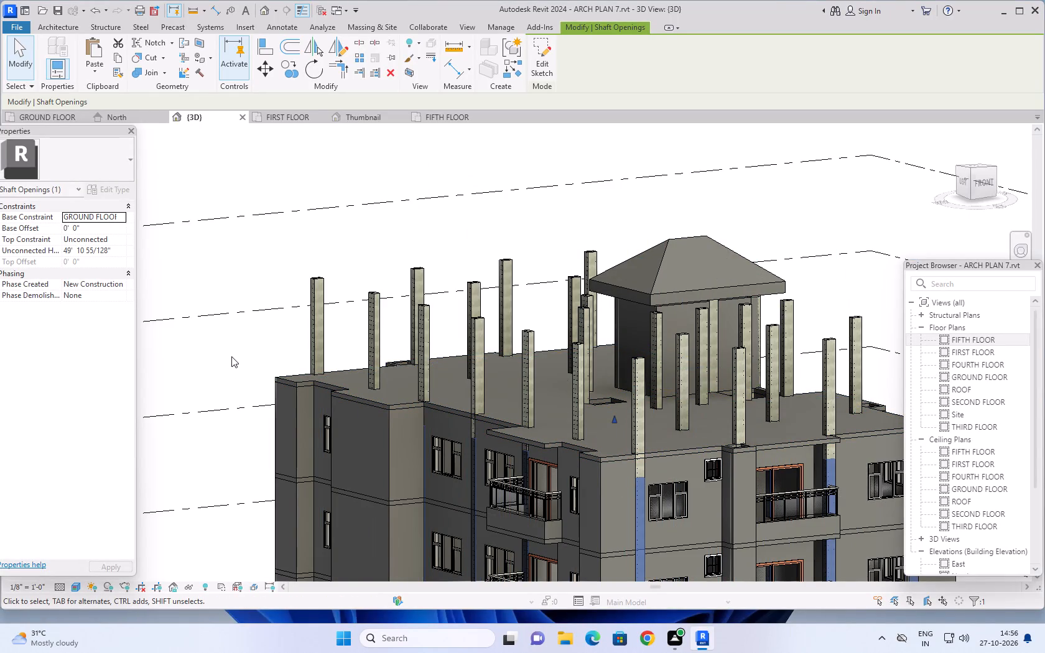
pyautogui.keyDown('shift'); pyautogui.moveTo(238, 350); pyautogui.dragTo(334, 308, button='middle'); pyautogui.keyUp('shift')
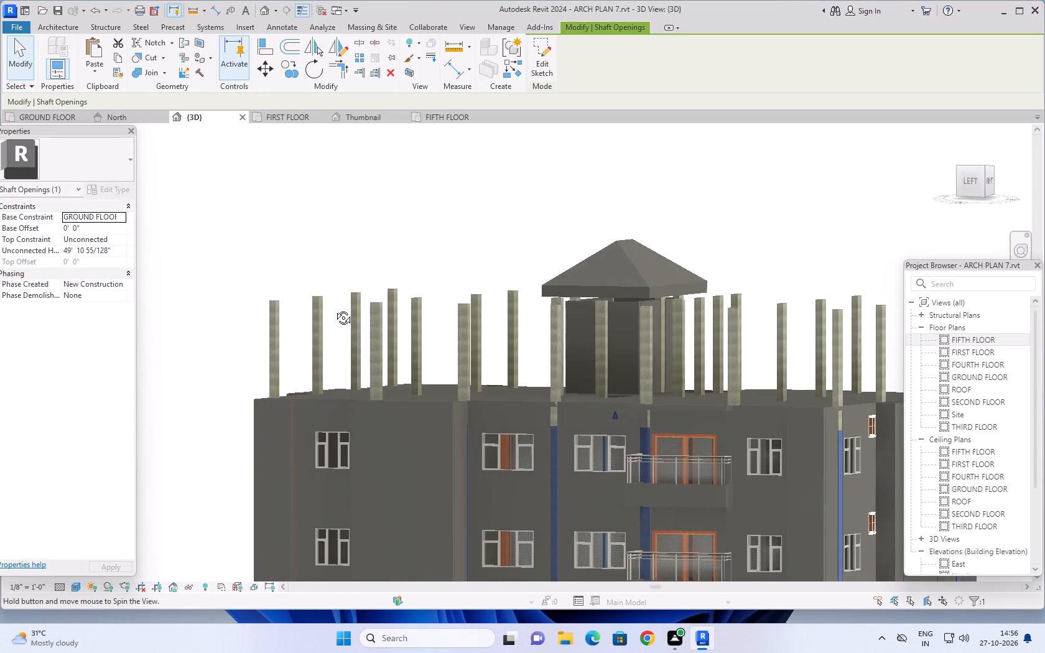
pyautogui.keyDown('shift'); pyautogui.moveTo(334, 308); pyautogui.dragTo(345, 304, button='middle'); pyautogui.keyUp('shift')
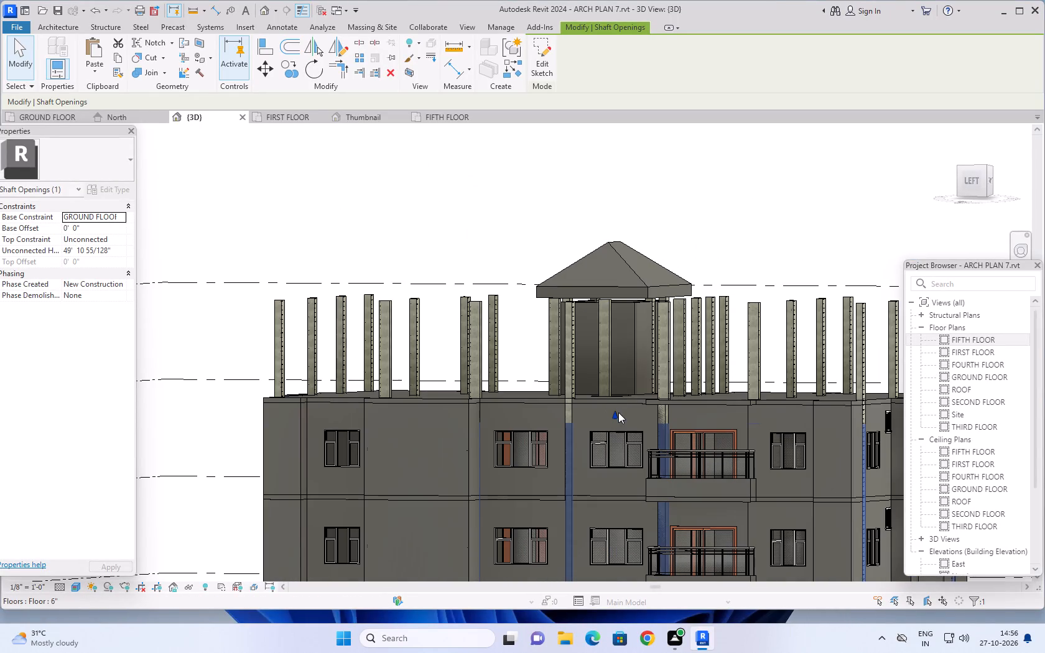
pyautogui.moveTo(615, 417); pyautogui.dragTo(617, 393)
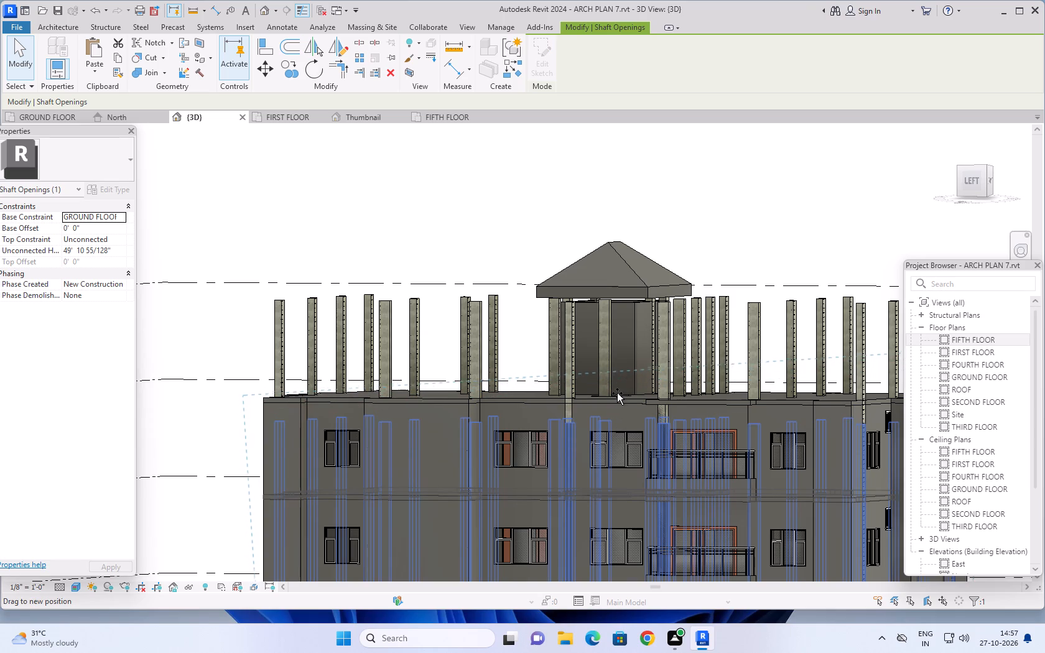
pyautogui.moveTo(617, 393); pyautogui.dragTo(619, 387)
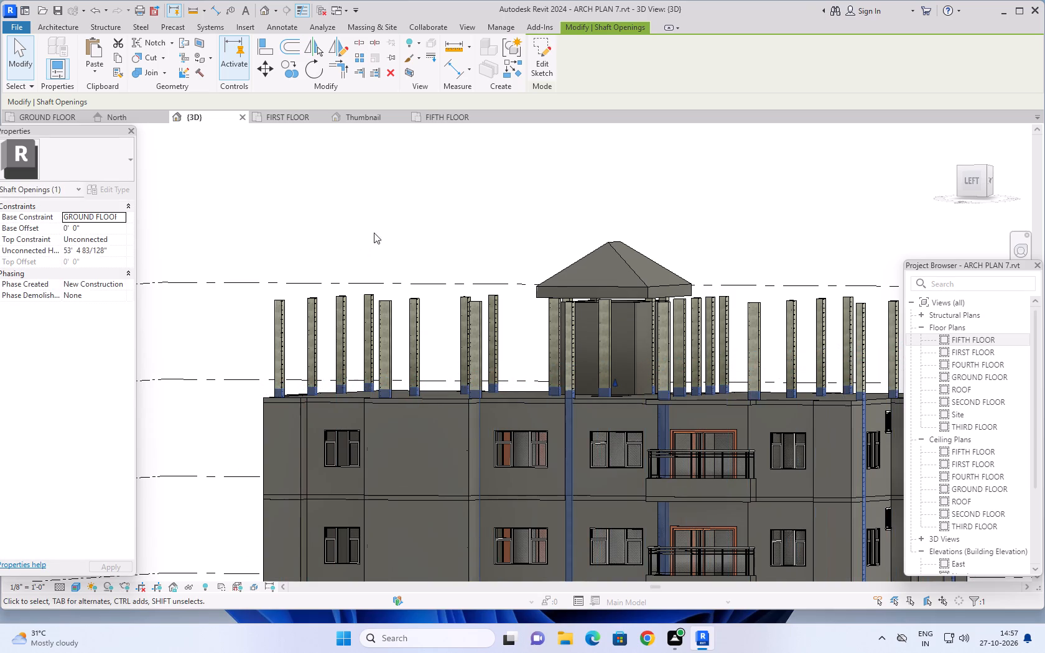
pyautogui.press('Escape')
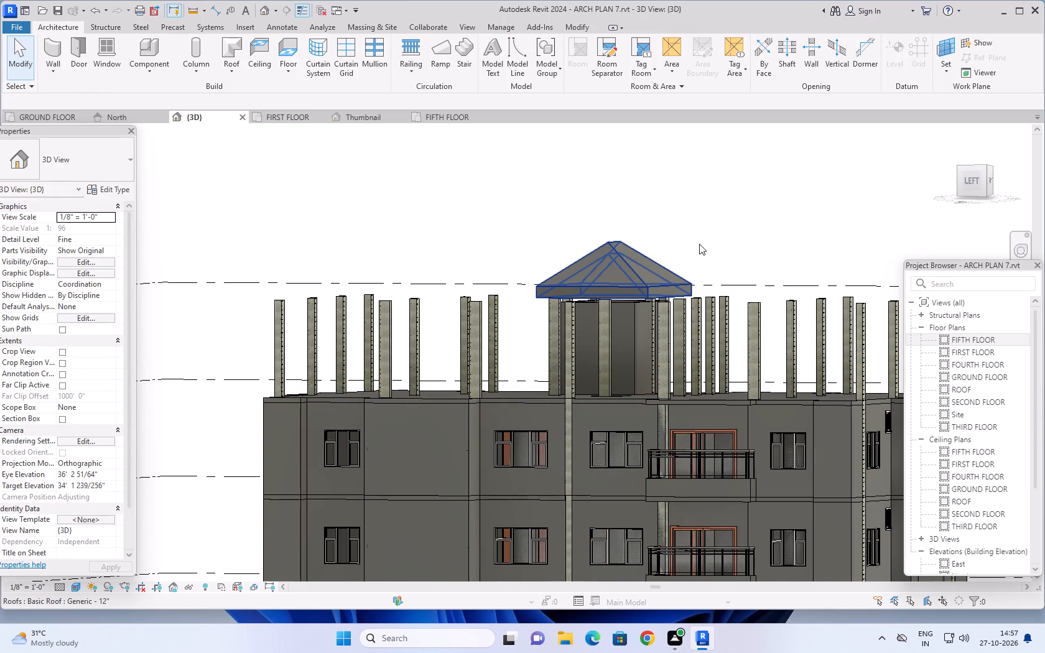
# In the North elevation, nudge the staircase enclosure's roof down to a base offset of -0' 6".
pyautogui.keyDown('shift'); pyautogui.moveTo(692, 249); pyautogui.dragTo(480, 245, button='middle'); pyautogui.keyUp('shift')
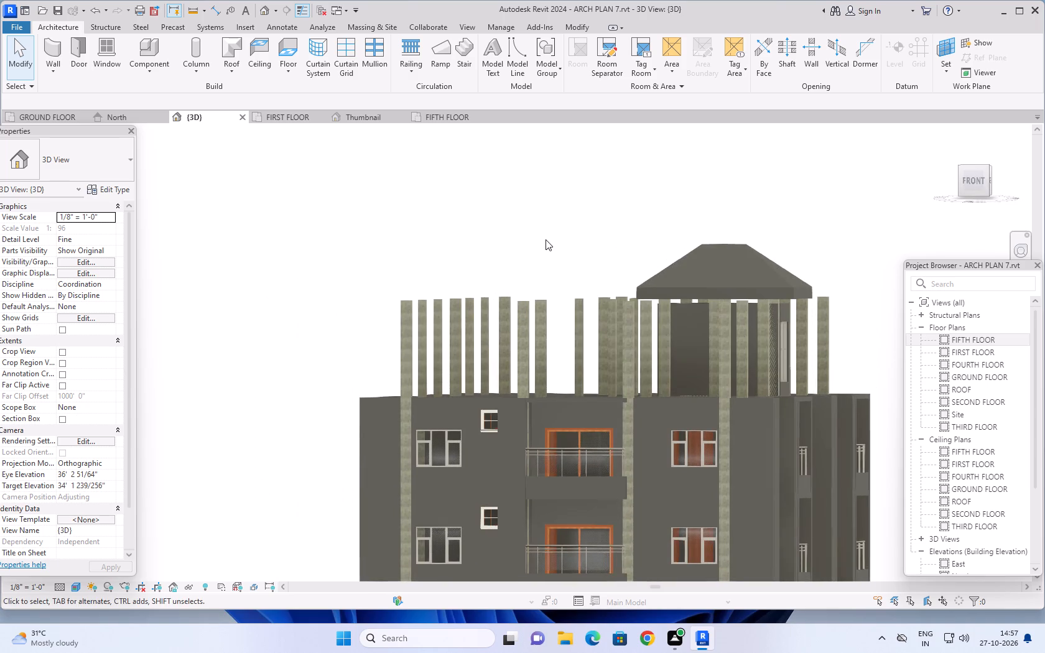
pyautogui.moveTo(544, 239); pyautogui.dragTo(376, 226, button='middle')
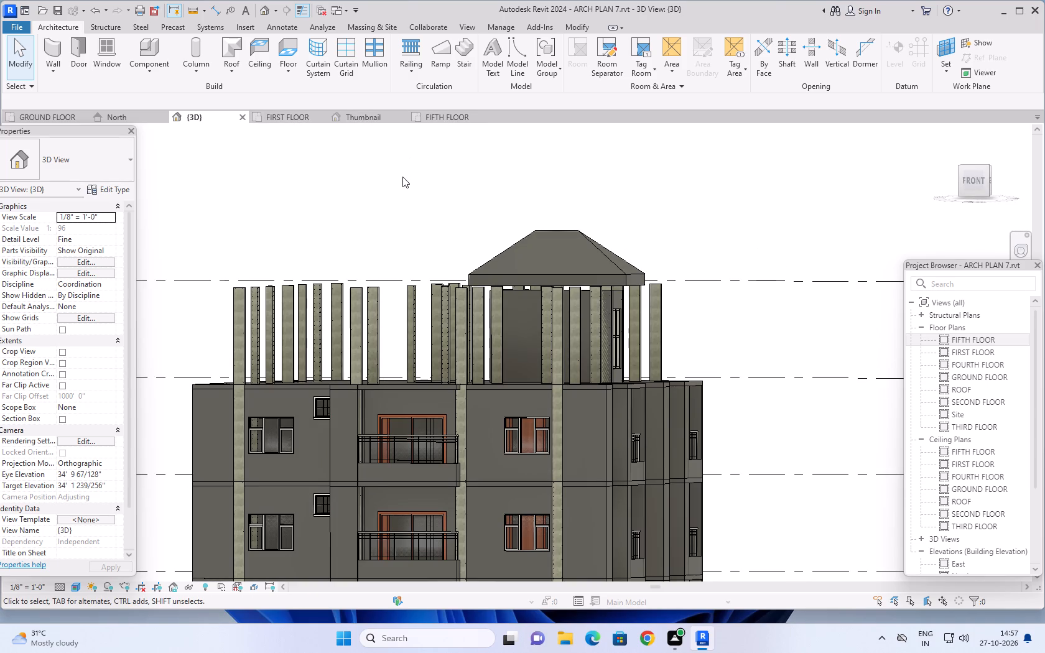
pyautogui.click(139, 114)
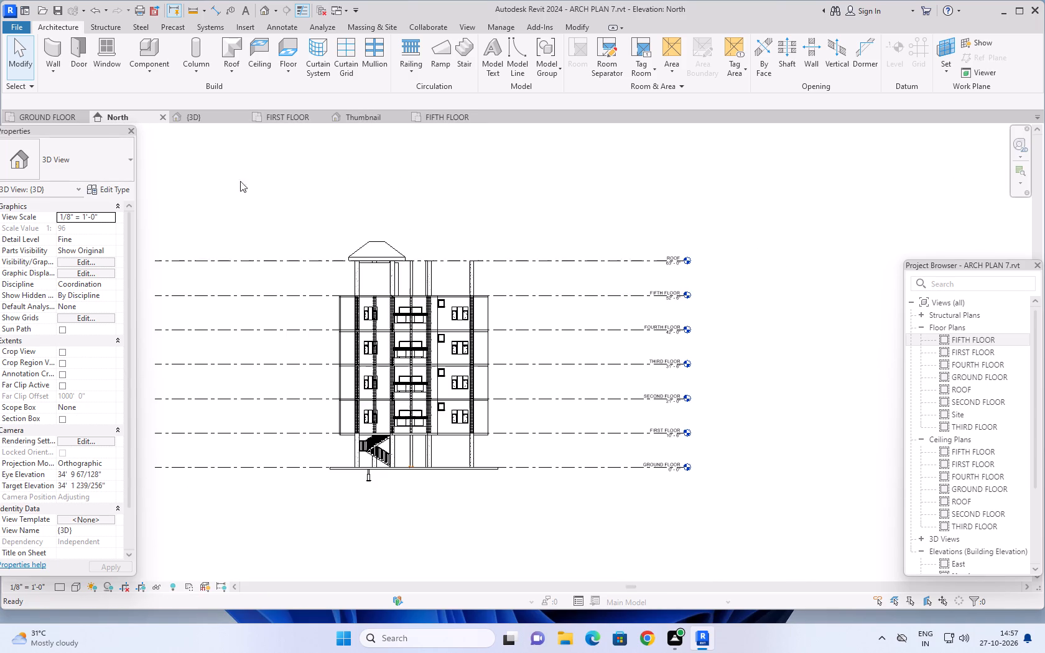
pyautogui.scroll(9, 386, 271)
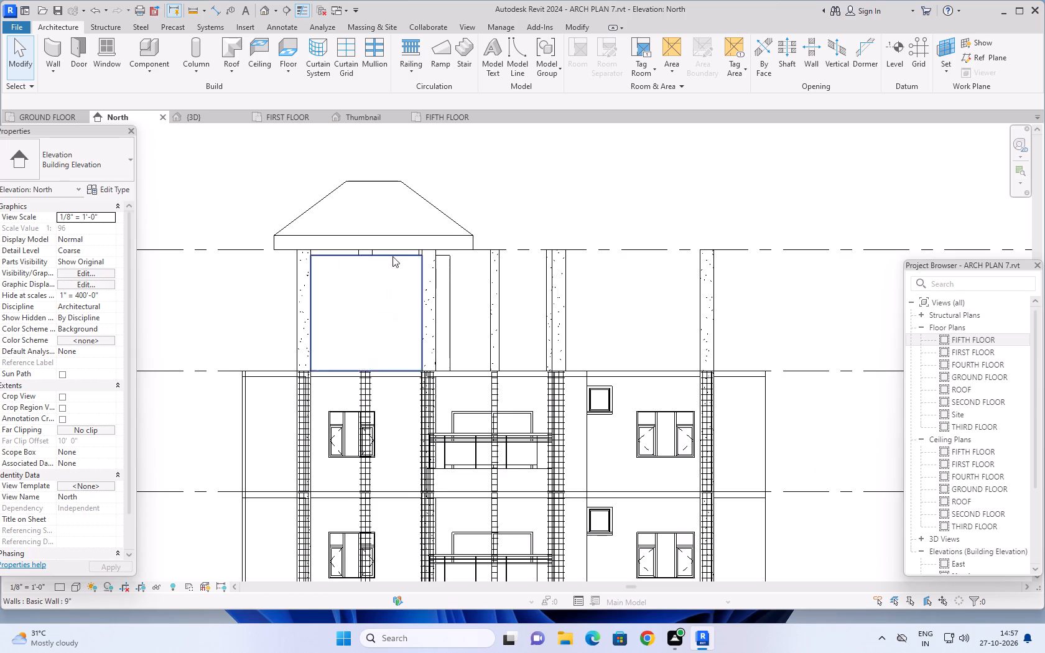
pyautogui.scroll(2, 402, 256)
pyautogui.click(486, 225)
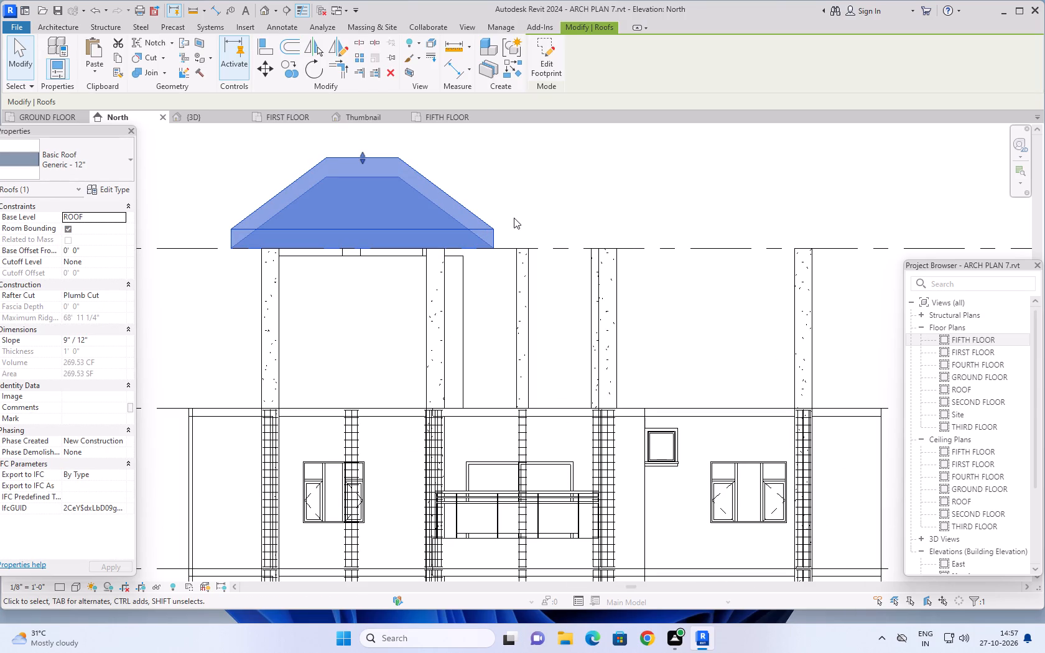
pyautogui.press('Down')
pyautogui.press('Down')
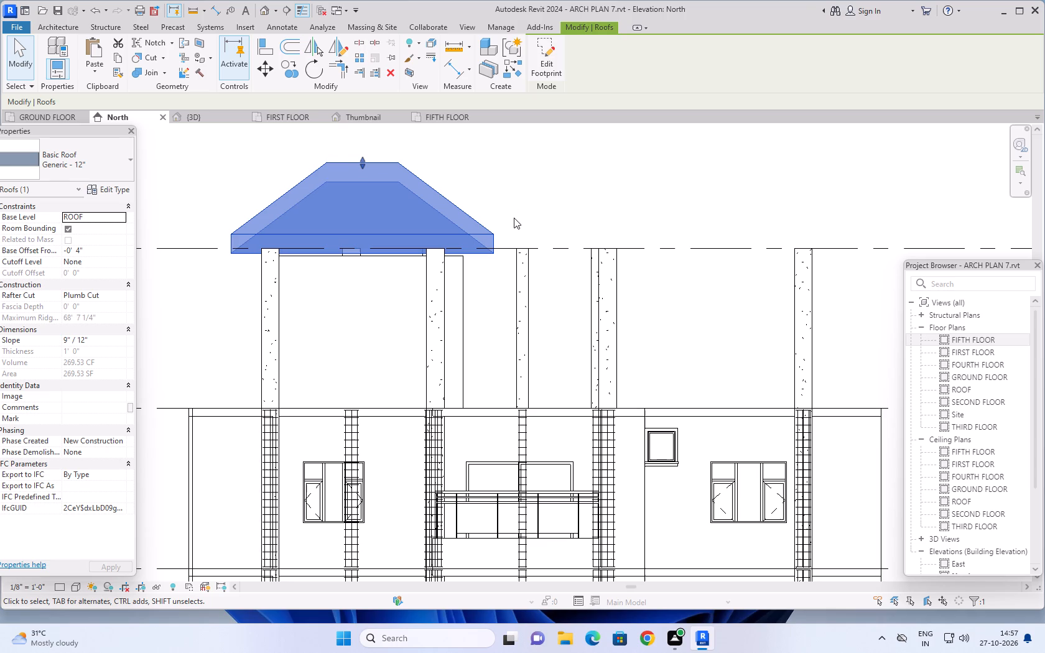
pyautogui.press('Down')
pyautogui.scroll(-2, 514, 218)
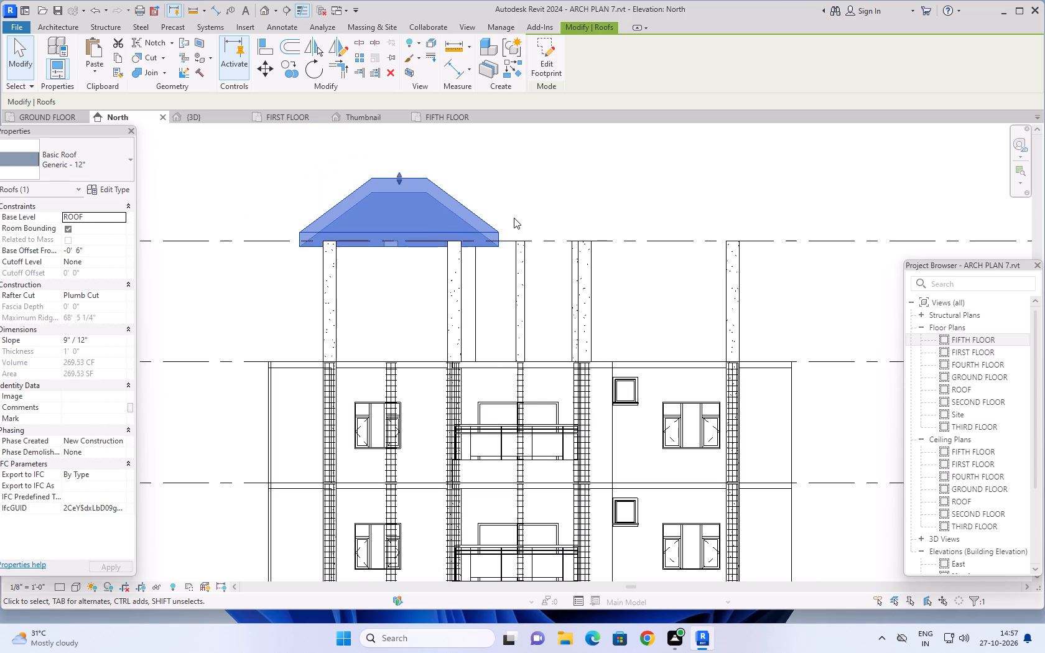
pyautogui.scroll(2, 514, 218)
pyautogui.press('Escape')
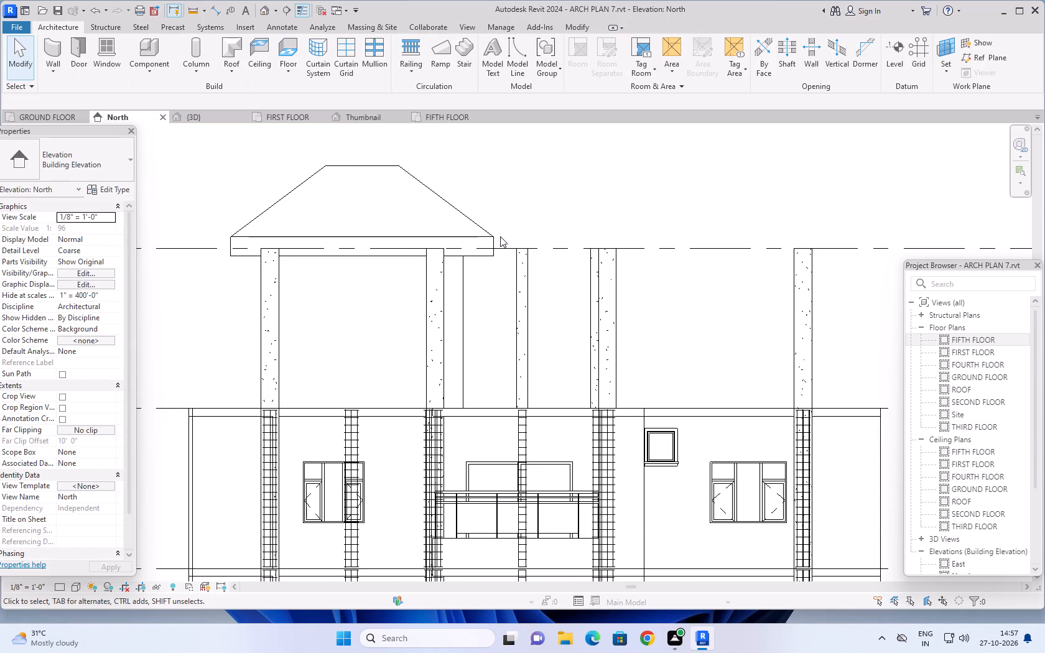
# Duplicate the staircase roof's type as 6" and set its structure layer thickness to 6".
pyautogui.click(490, 243)
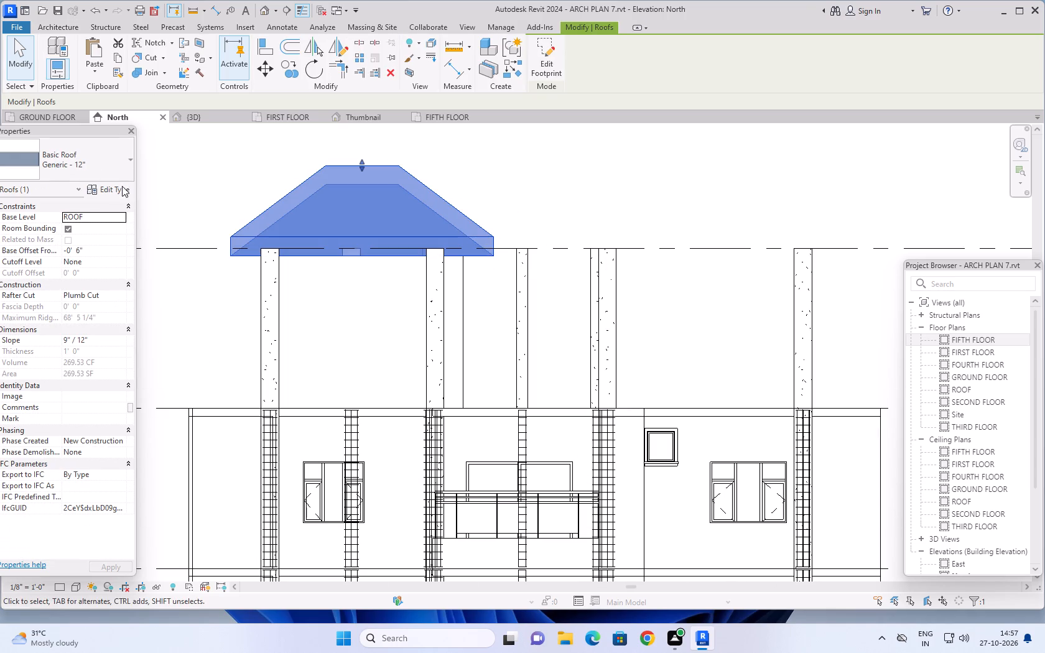
pyautogui.click(121, 187)
pyautogui.click(808, 174)
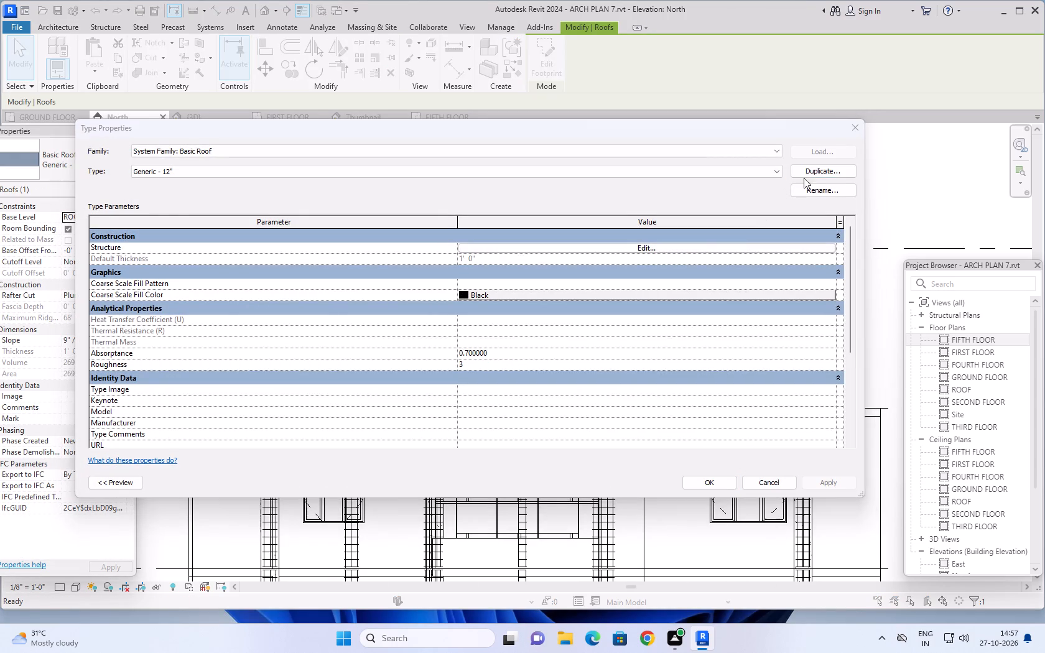
pyautogui.write('6"')
pyautogui.press('Return')
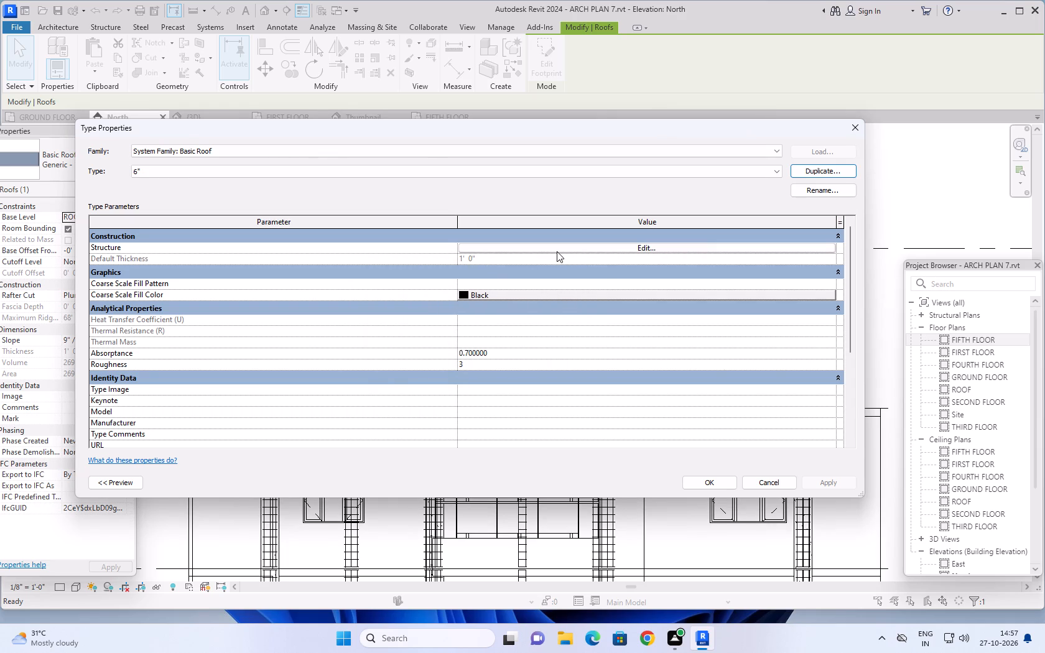
pyautogui.click(557, 252)
pyautogui.click(508, 246)
pyautogui.press('6')
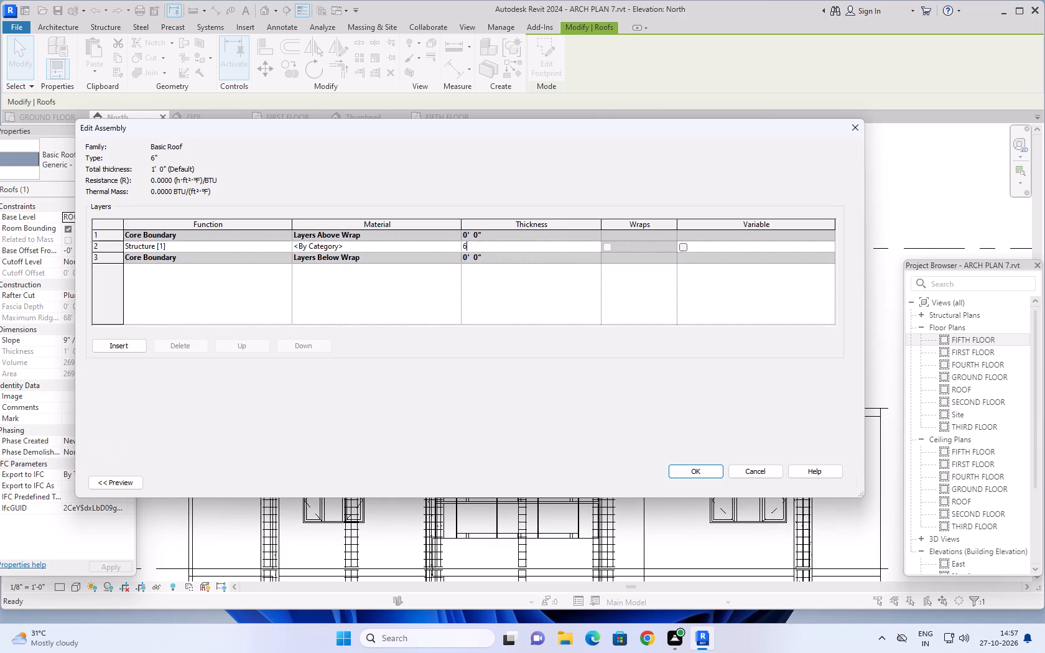
pyautogui.hotkey('shift', '"')
pyautogui.press('Return')
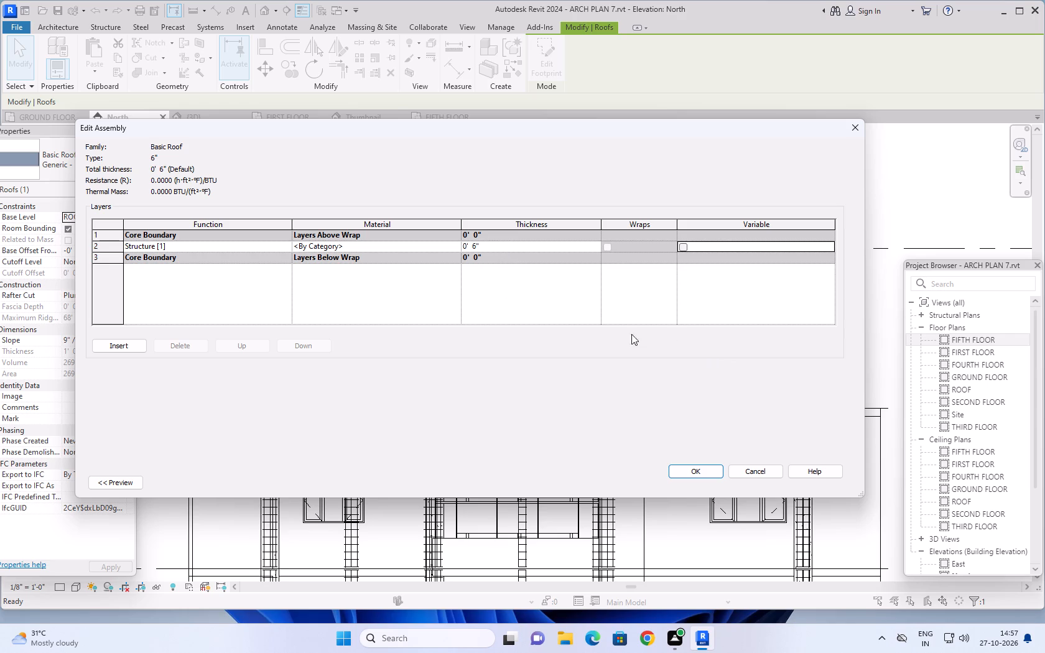
pyautogui.click(704, 474)
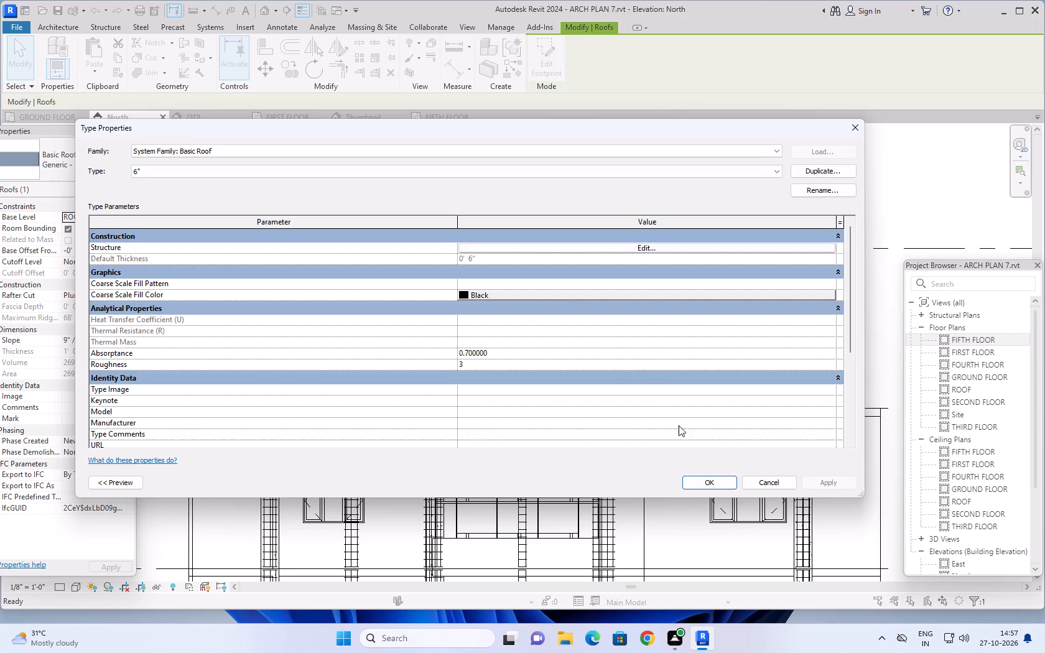
pyautogui.click(815, 480)
pyautogui.click(708, 481)
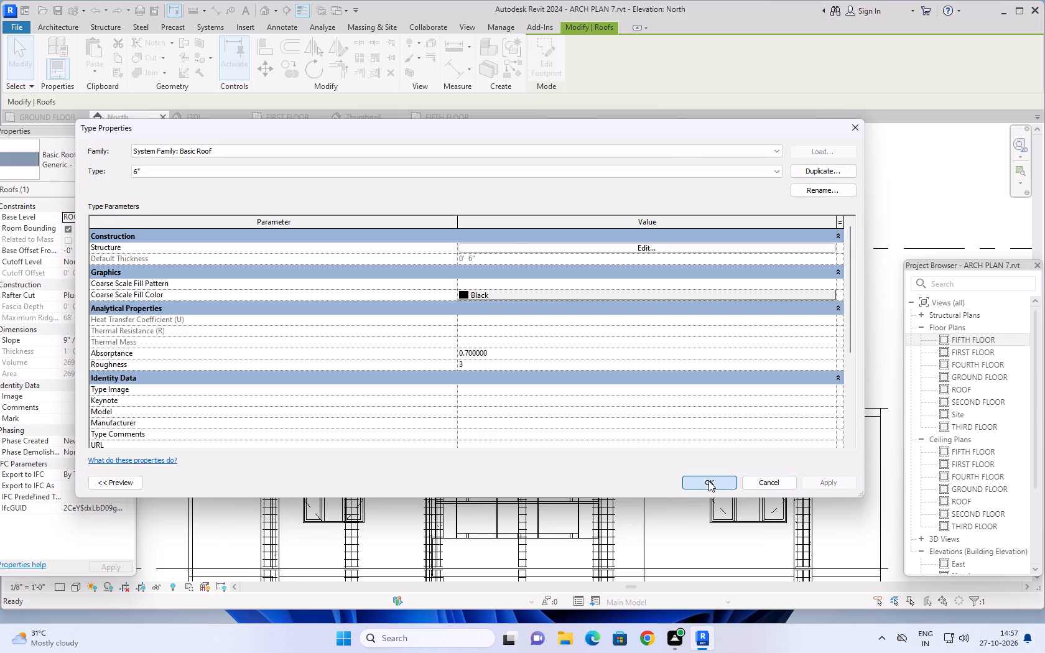
pyautogui.press('Escape')
# Nudge the staircase enclosure's roof up to a base offset of 0' 4" from the ROOF level.
pyautogui.scroll(2, 265, 222)
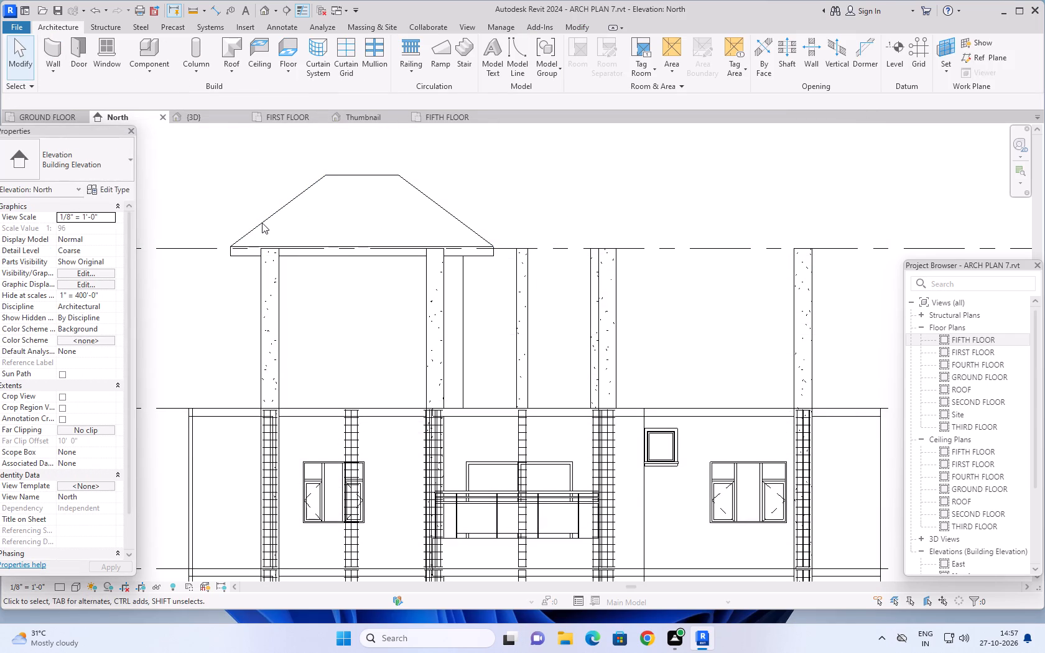
pyautogui.scroll(2, 262, 223)
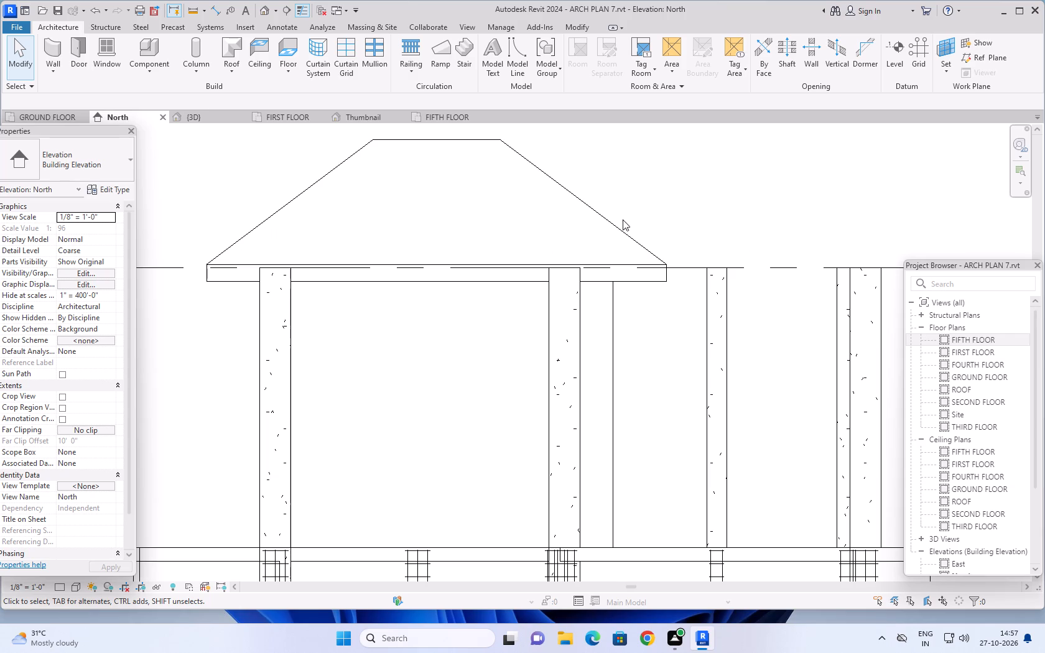
pyautogui.press('Escape')
pyautogui.press('Escape')
pyautogui.click(616, 223)
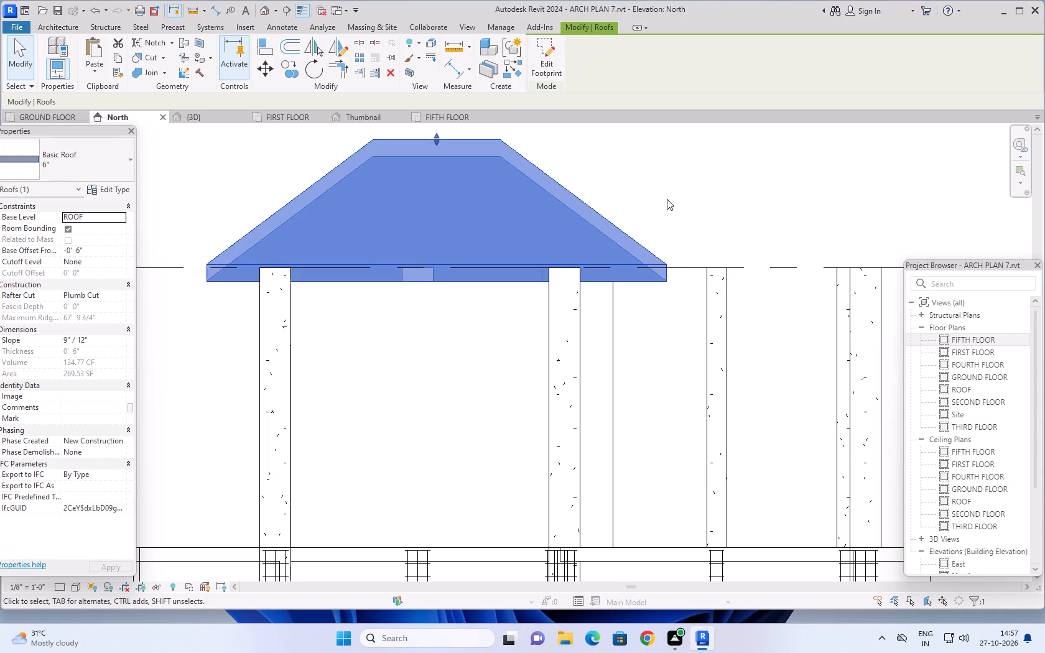
pyautogui.press('Up')
pyautogui.press('Up')
pyautogui.press('Up')
pyautogui.press('Up')
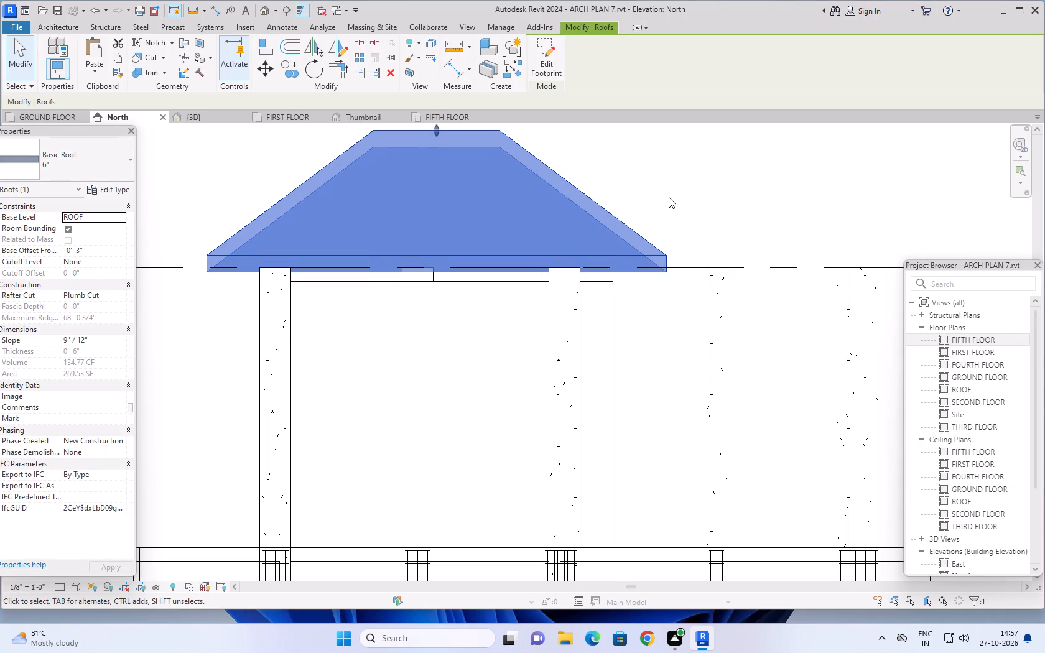
pyautogui.press('Up')
pyautogui.press('Up')
pyautogui.press('Up')
pyautogui.press('Up')
pyautogui.press('Up')
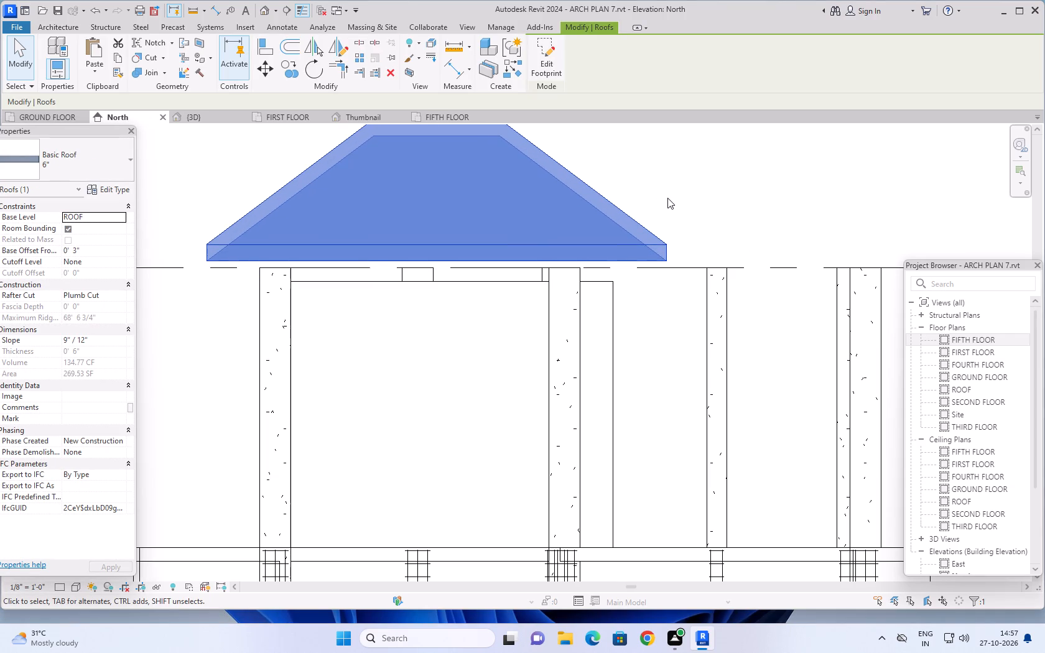
pyautogui.press('Up')
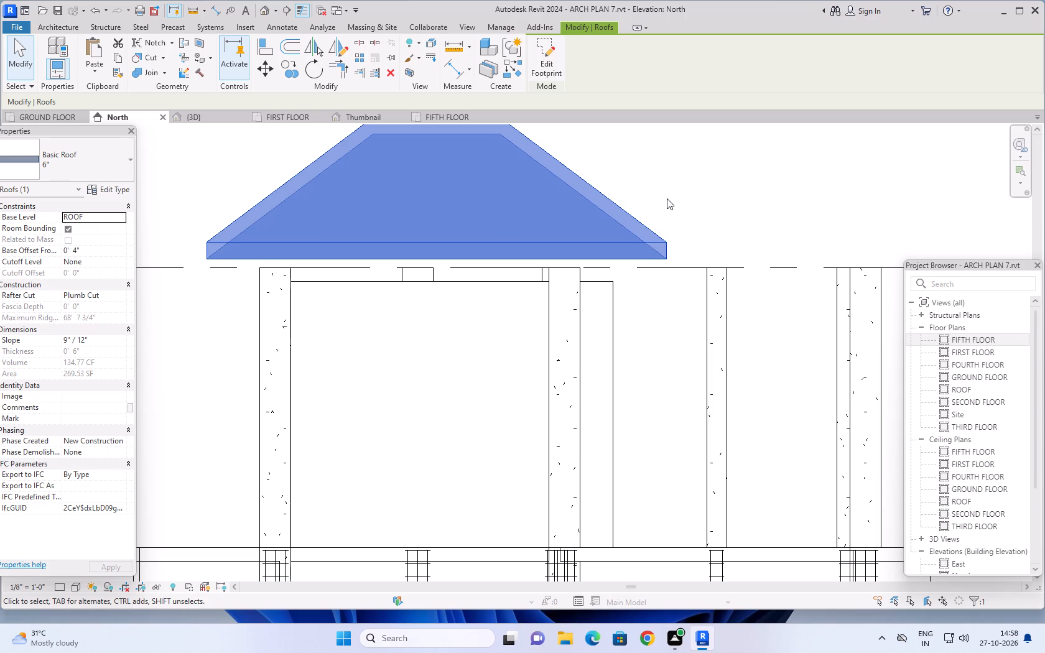
pyautogui.click(690, 185)
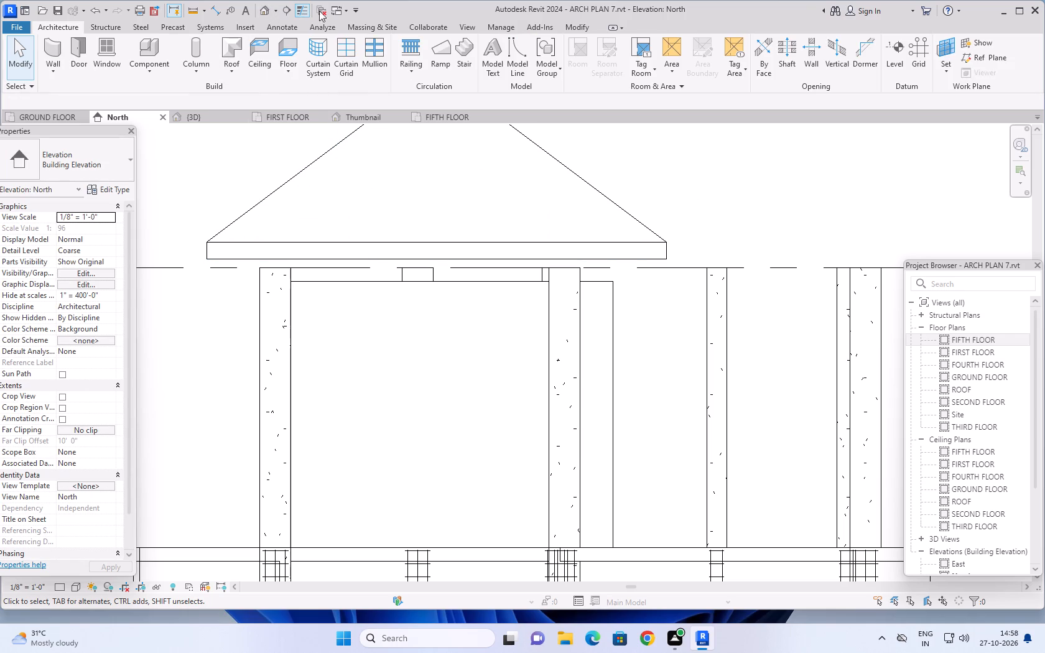
# Align the underside of the staircase enclosure's roof with the top edge of the enclosure wall, at a -0' 6" base offset.
pyautogui.click(577, 26)
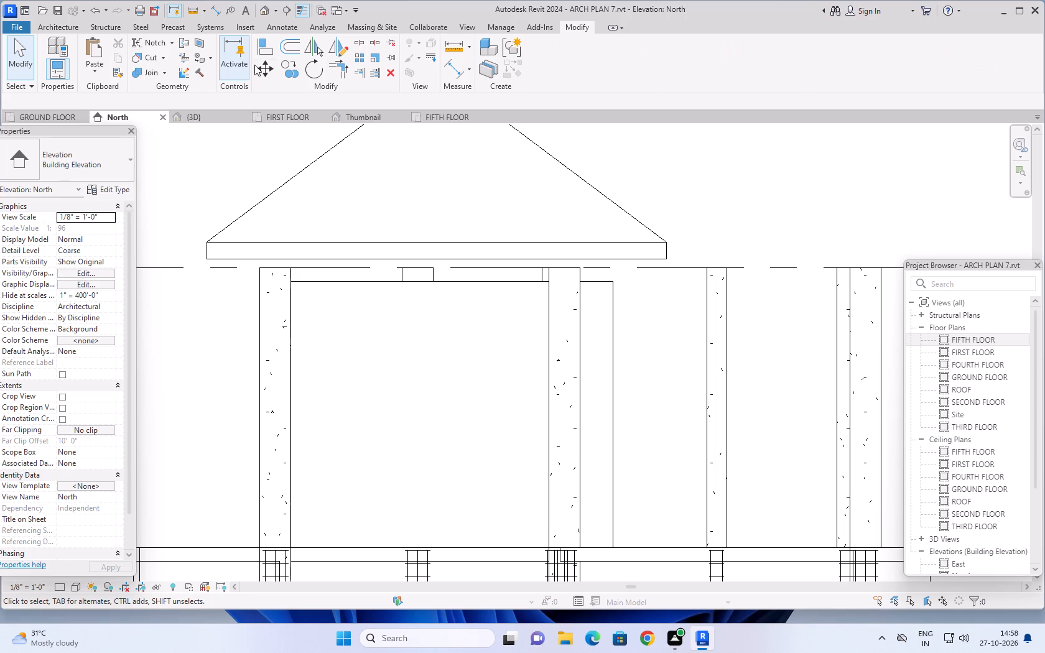
pyautogui.click(266, 42)
pyautogui.scroll(3, 397, 293)
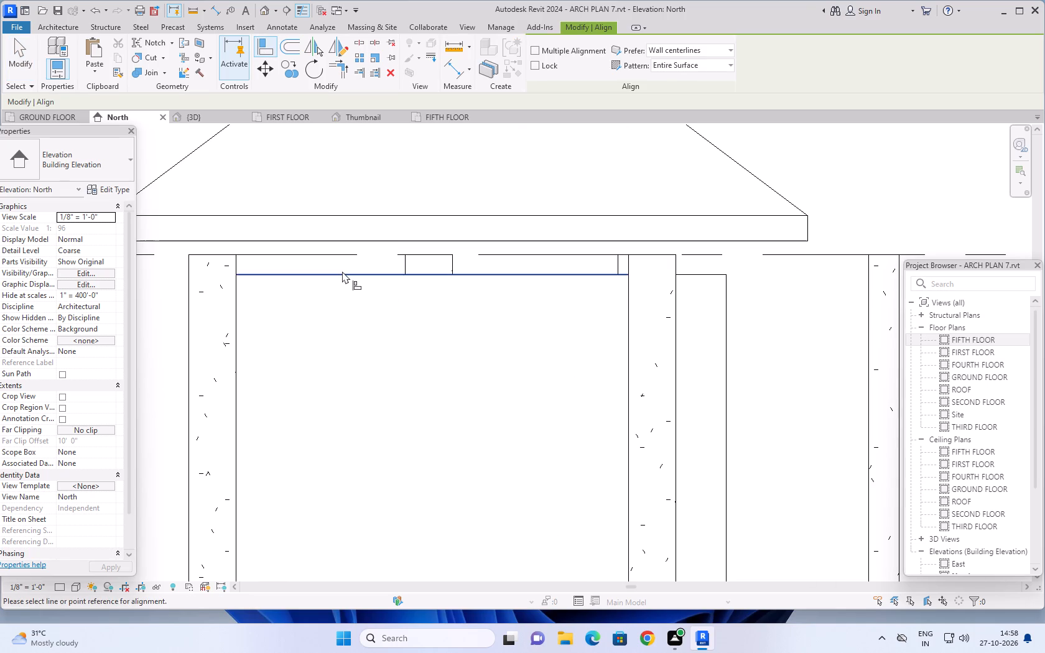
pyautogui.click(342, 271)
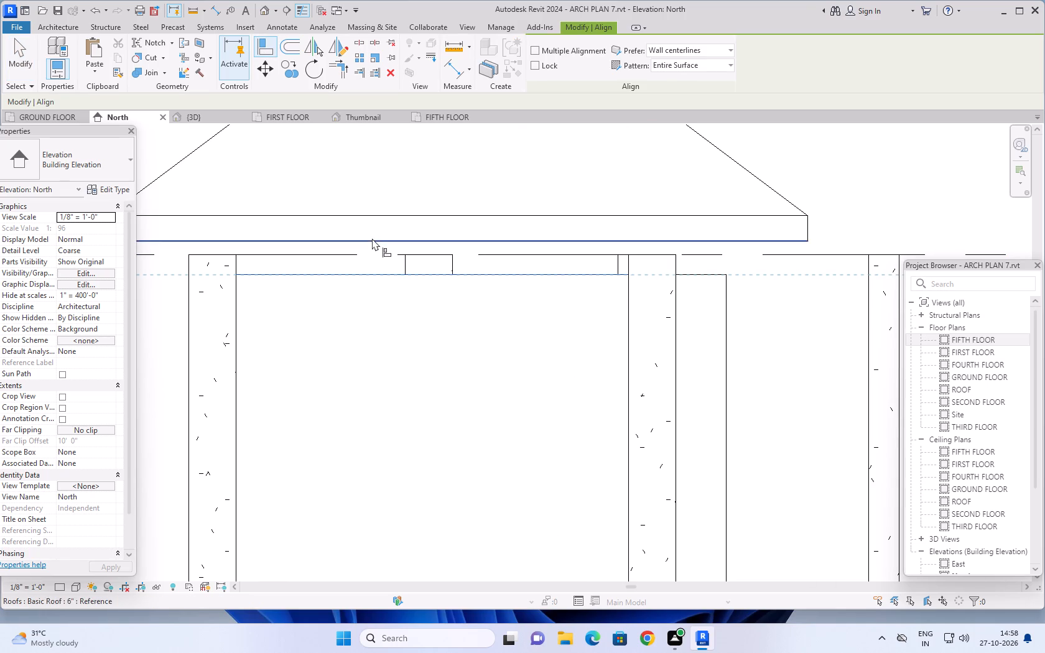
pyautogui.click(372, 238)
pyautogui.scroll(-3, 396, 288)
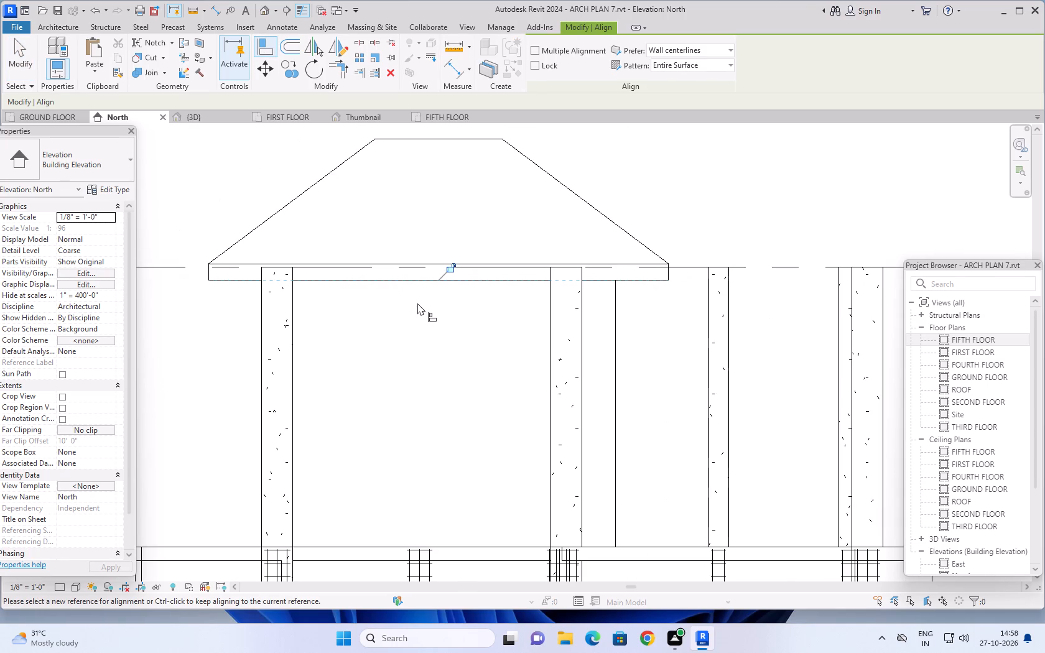
pyautogui.scroll(-2, 420, 305)
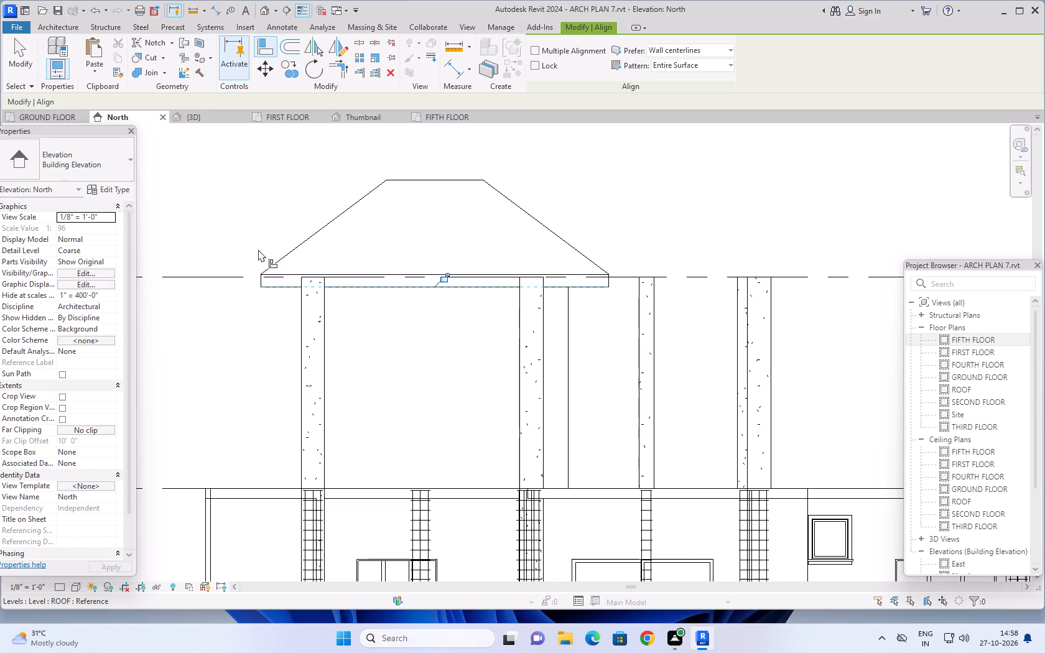
pyautogui.press('Escape')
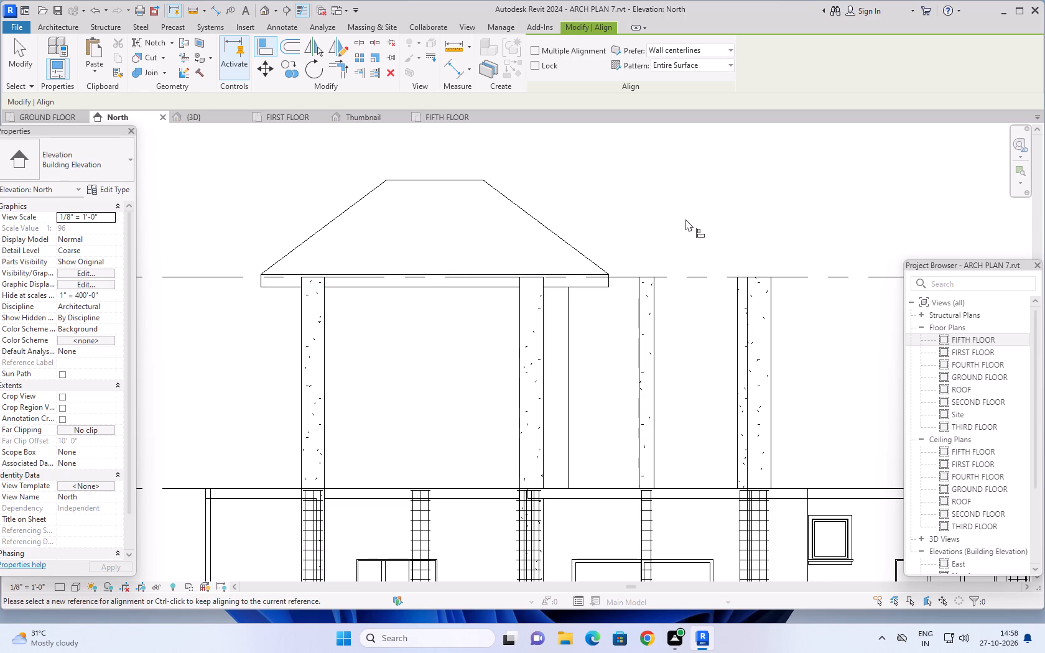
pyautogui.scroll(-1, 690, 219)
pyautogui.keyDown('shift'); pyautogui.moveTo(682, 224); pyautogui.dragTo(644, 262, button='middle'); pyautogui.keyUp('shift')
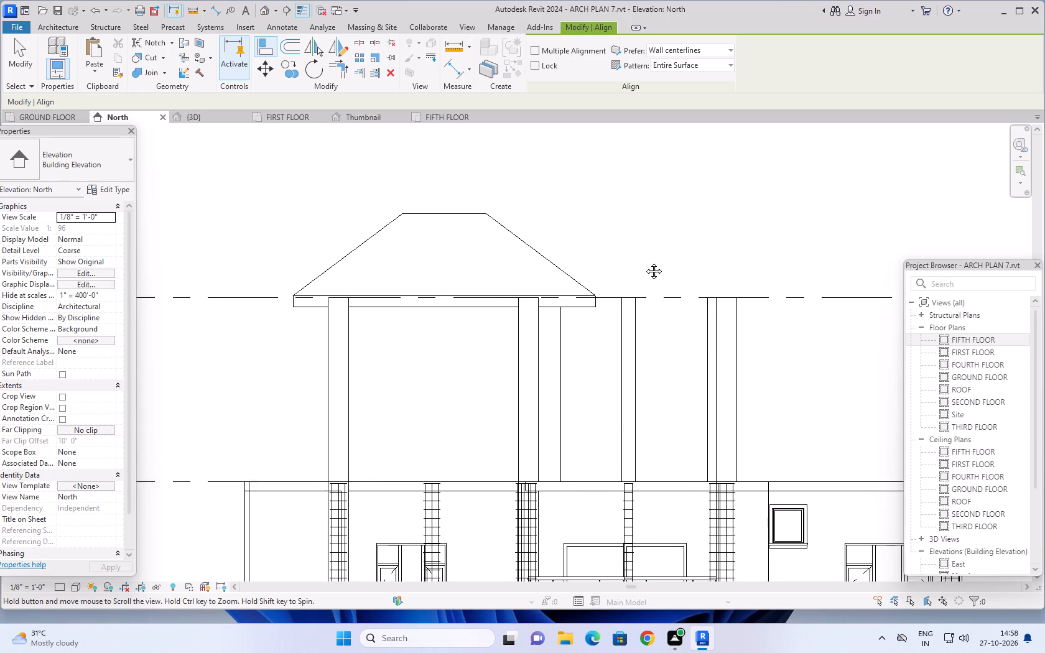
pyautogui.keyDown('shift'); pyautogui.moveTo(644, 262); pyautogui.dragTo(633, 270, button='middle'); pyautogui.keyUp('shift')
pyautogui.moveTo(603, 270); pyautogui.dragTo(691, 233, button='middle')
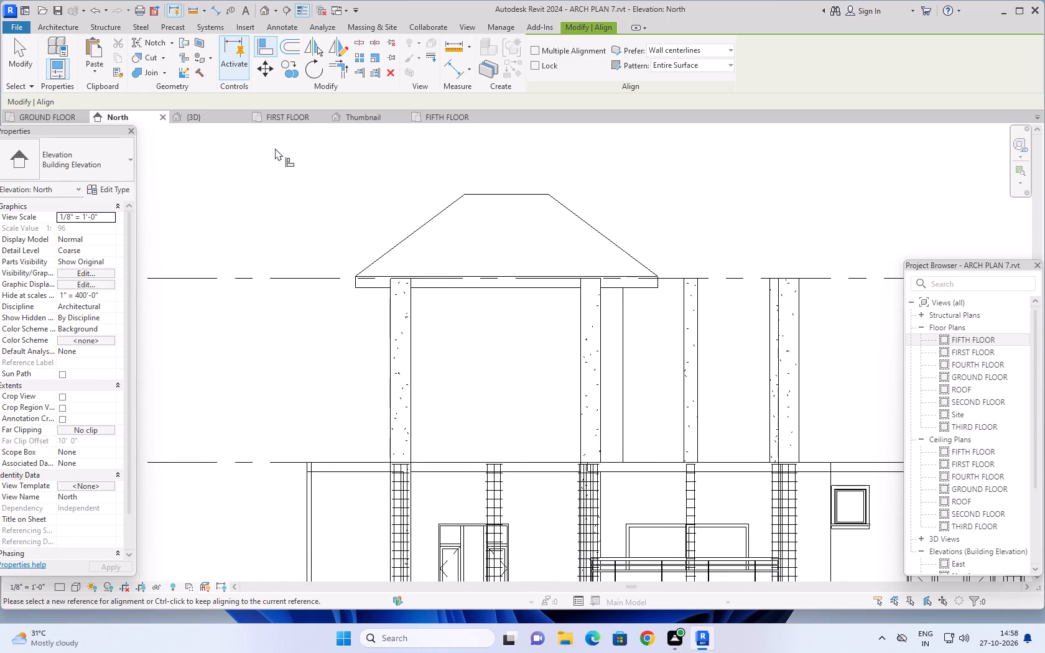
pyautogui.press('Escape')
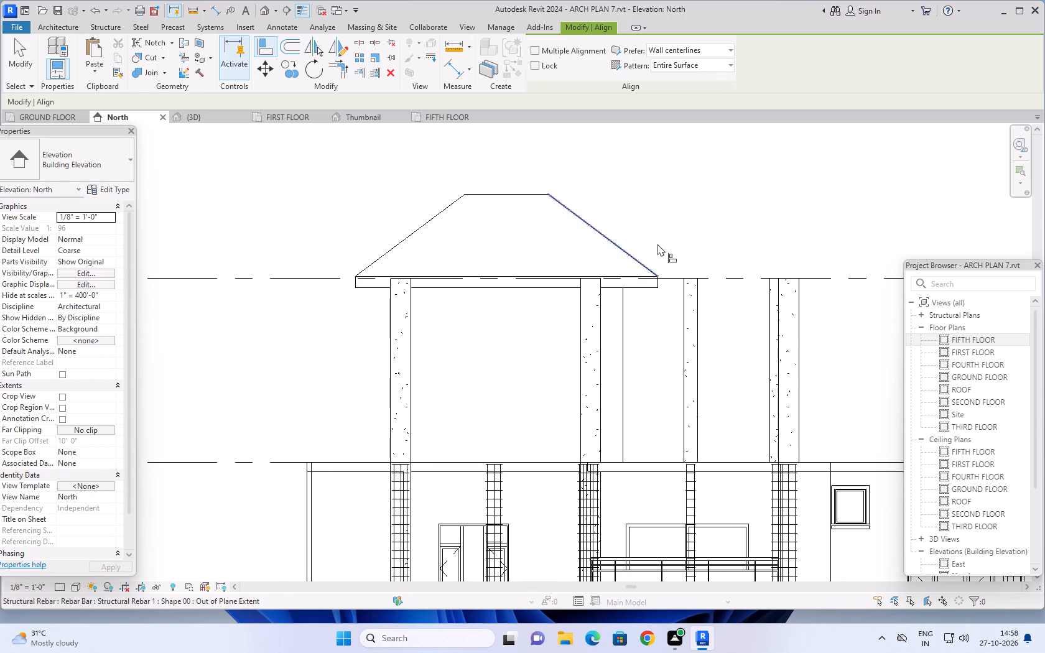
pyautogui.press('Escape')
# Examine the whole building and the staircase enclosure's roof from all sides in the 3D view.
pyautogui.click(202, 112)
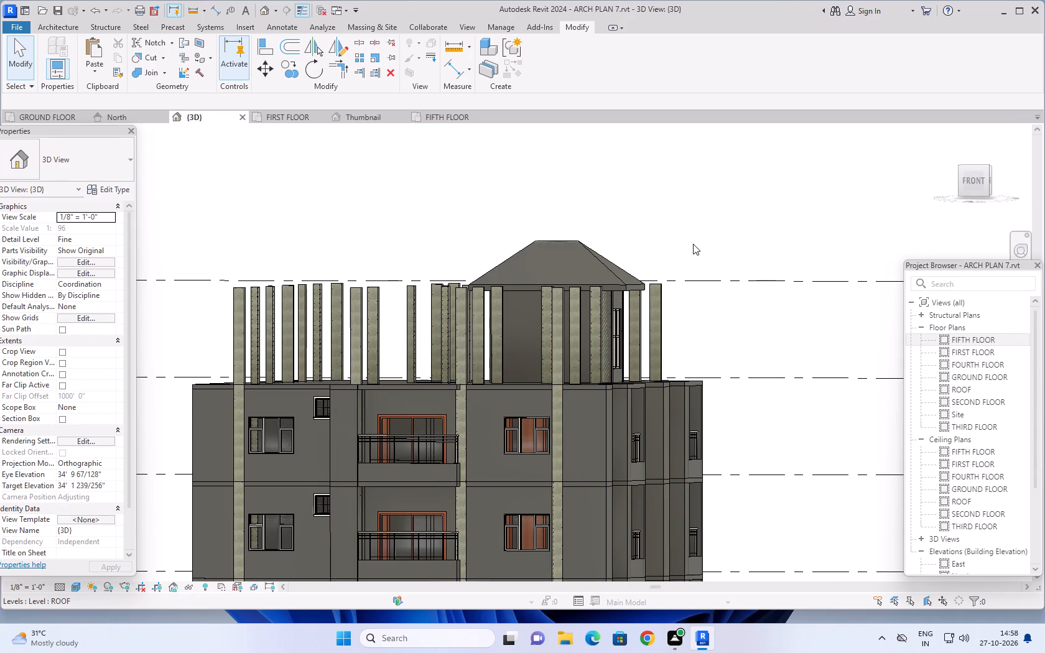
pyautogui.keyDown('shift'); pyautogui.moveTo(691, 247); pyautogui.dragTo(473, 287, button='middle'); pyautogui.keyUp('shift')
pyautogui.scroll(-3, 490, 326)
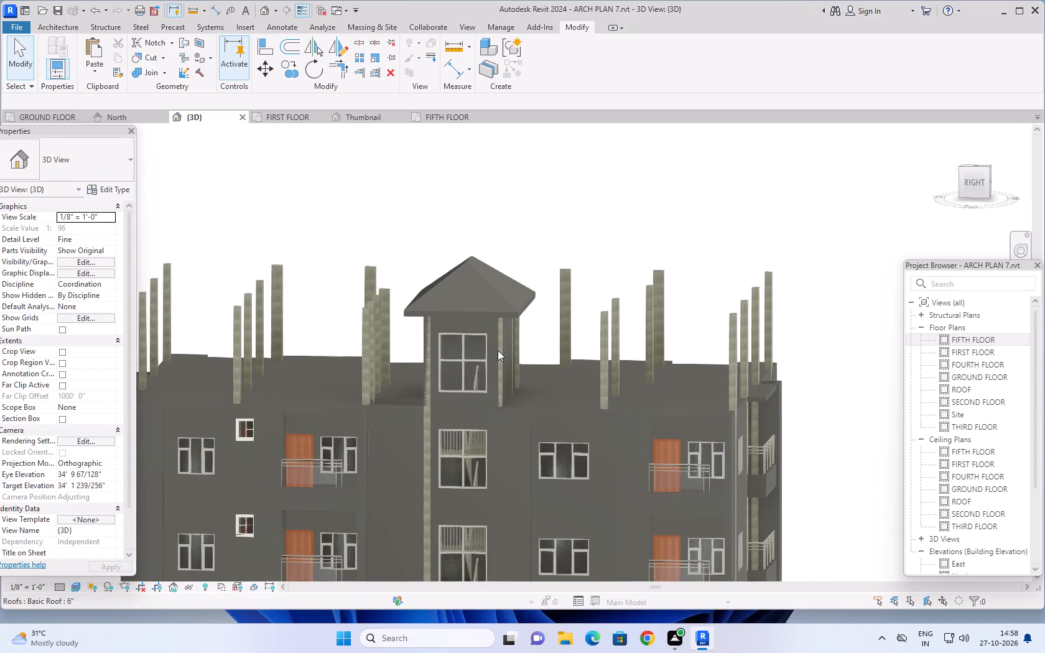
pyautogui.scroll(-5, 501, 353)
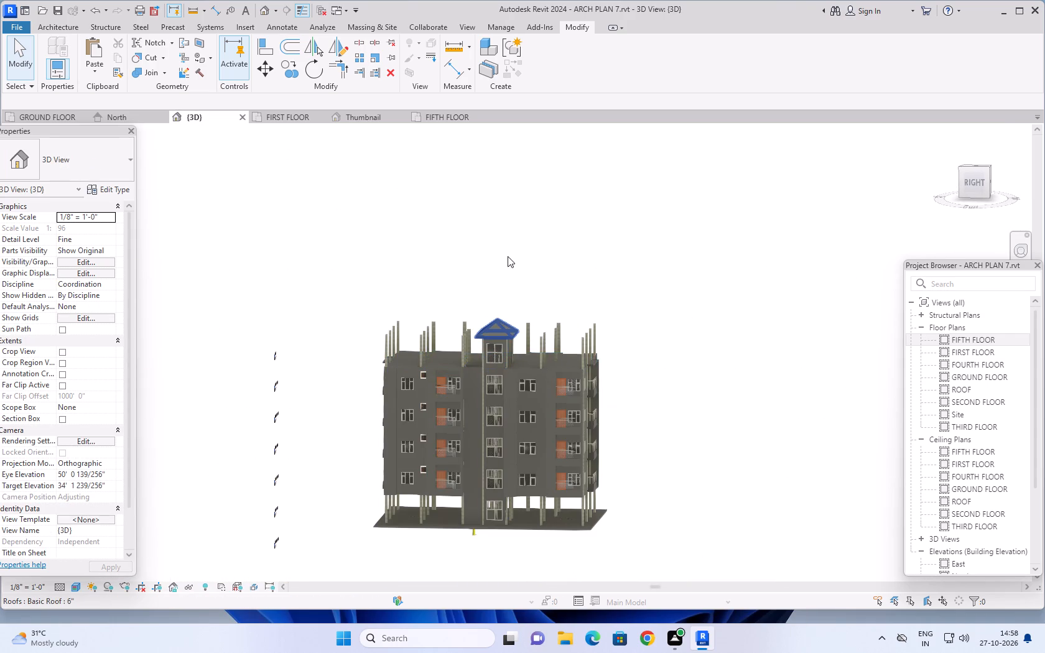
pyautogui.keyDown('shift'); pyautogui.moveTo(493, 251); pyautogui.dragTo(623, 279, button='middle'); pyautogui.keyUp('shift')
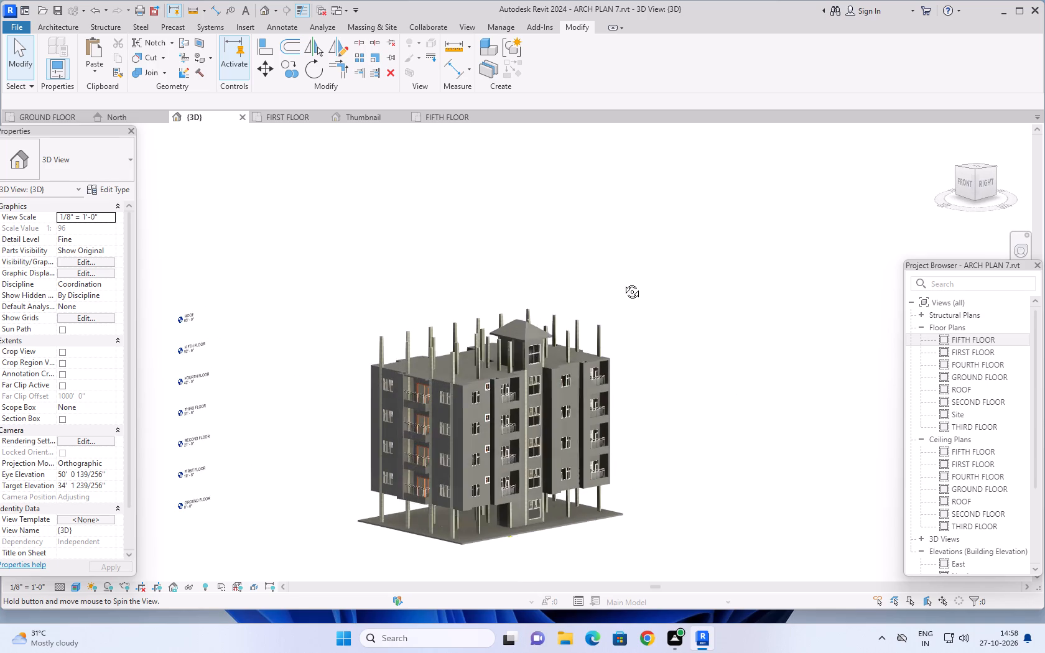
pyautogui.keyDown('shift'); pyautogui.moveTo(631, 333); pyautogui.dragTo(753, 338, button='middle'); pyautogui.keyUp('shift')
pyautogui.keyDown('shift'); pyautogui.moveTo(631, 407); pyautogui.dragTo(732, 395, button='middle'); pyautogui.keyUp('shift')
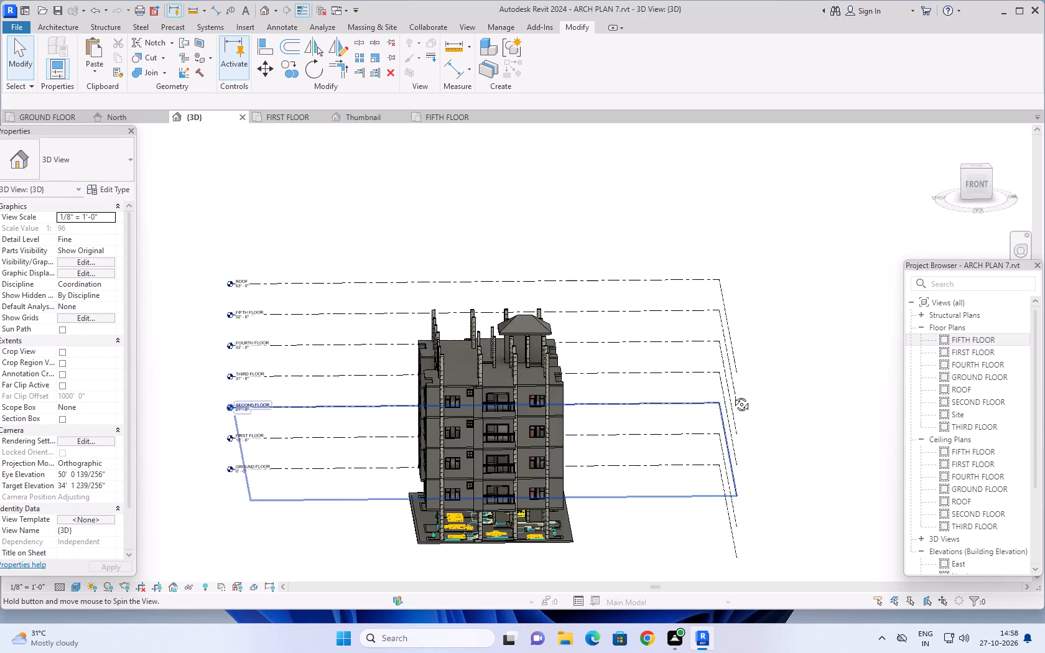
pyautogui.keyDown('shift'); pyautogui.moveTo(732, 395); pyautogui.dragTo(782, 383, button='middle'); pyautogui.keyUp('shift')
pyautogui.moveTo(679, 397); pyautogui.dragTo(725, 366, button='middle')
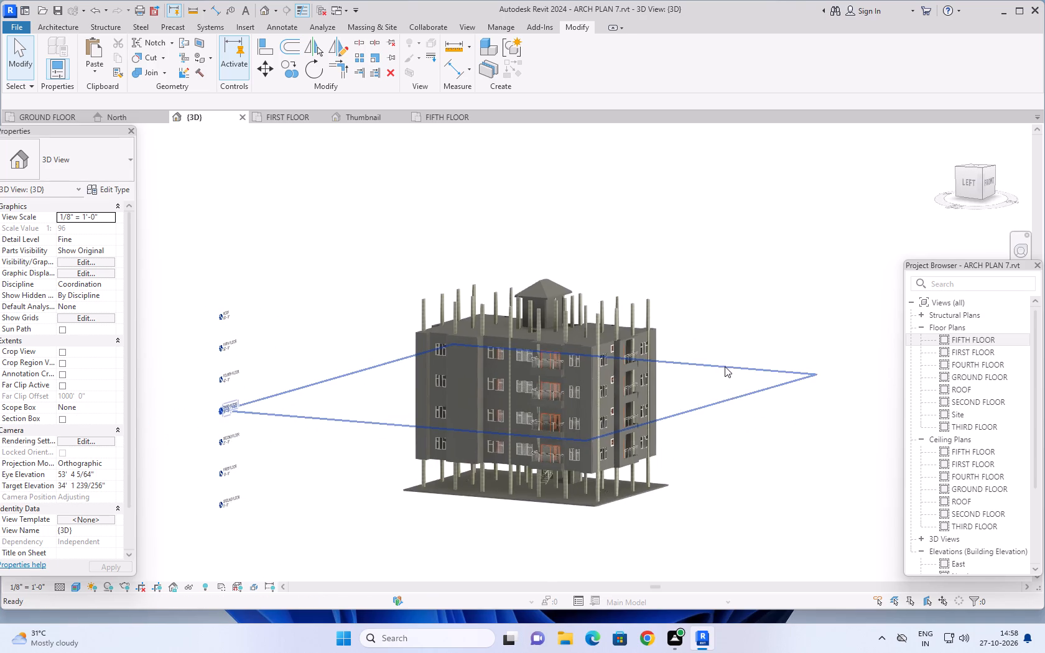
pyautogui.moveTo(724, 373); pyautogui.dragTo(685, 447, button='middle')
pyautogui.keyDown('shift'); pyautogui.moveTo(676, 461); pyautogui.dragTo(539, 496, button='middle'); pyautogui.keyUp('shift')
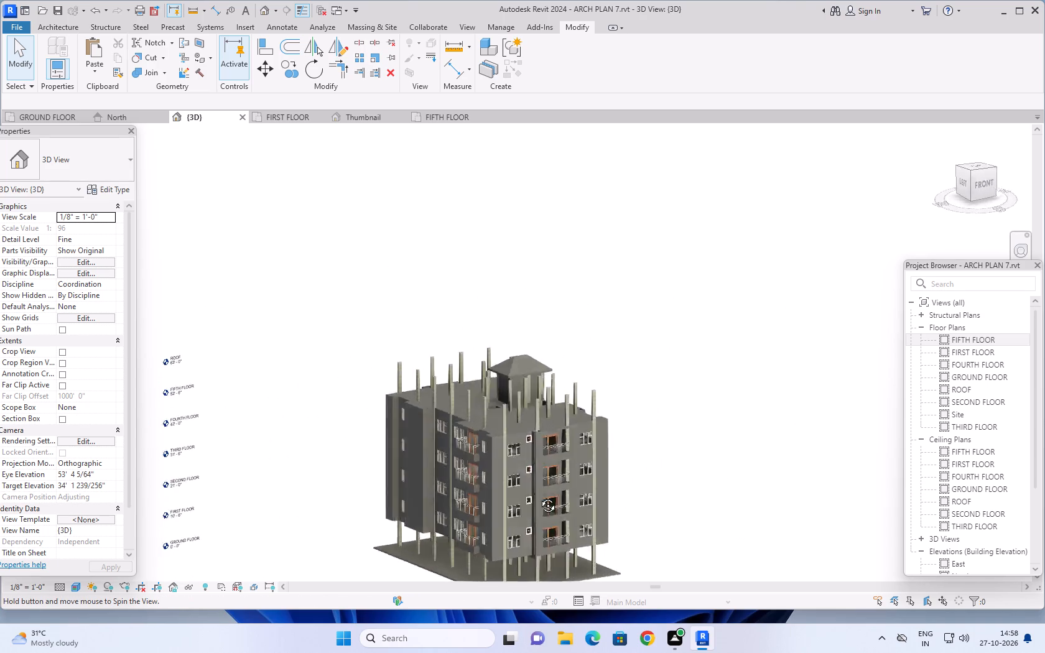
pyautogui.keyDown('shift'); pyautogui.moveTo(539, 496); pyautogui.dragTo(332, 430, button='middle'); pyautogui.keyUp('shift')
pyautogui.scroll(5, 501, 425)
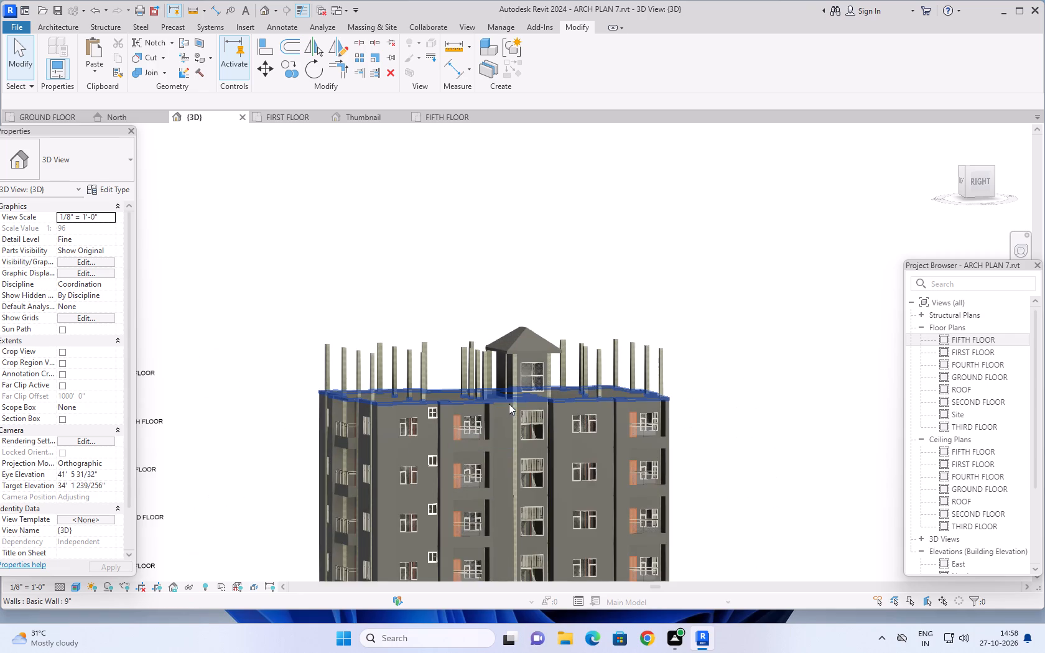
pyautogui.scroll(1, 509, 404)
pyautogui.moveTo(575, 256); pyautogui.dragTo(598, 214, button='middle')
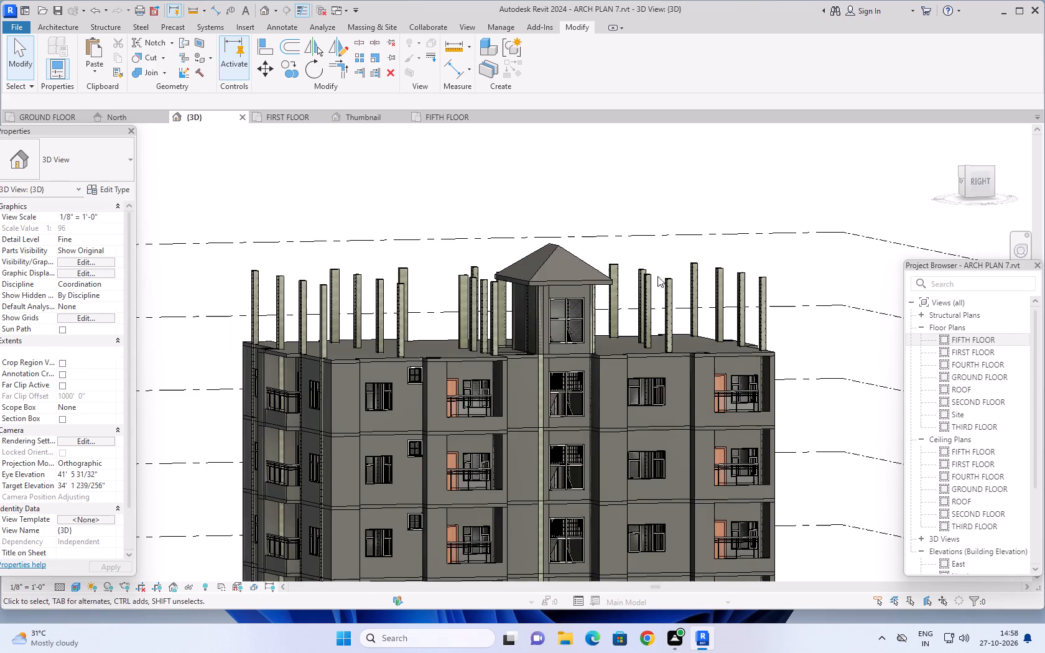
pyautogui.scroll(-4, 780, 407)
pyautogui.moveTo(821, 429); pyautogui.dragTo(760, 422, button='middle')
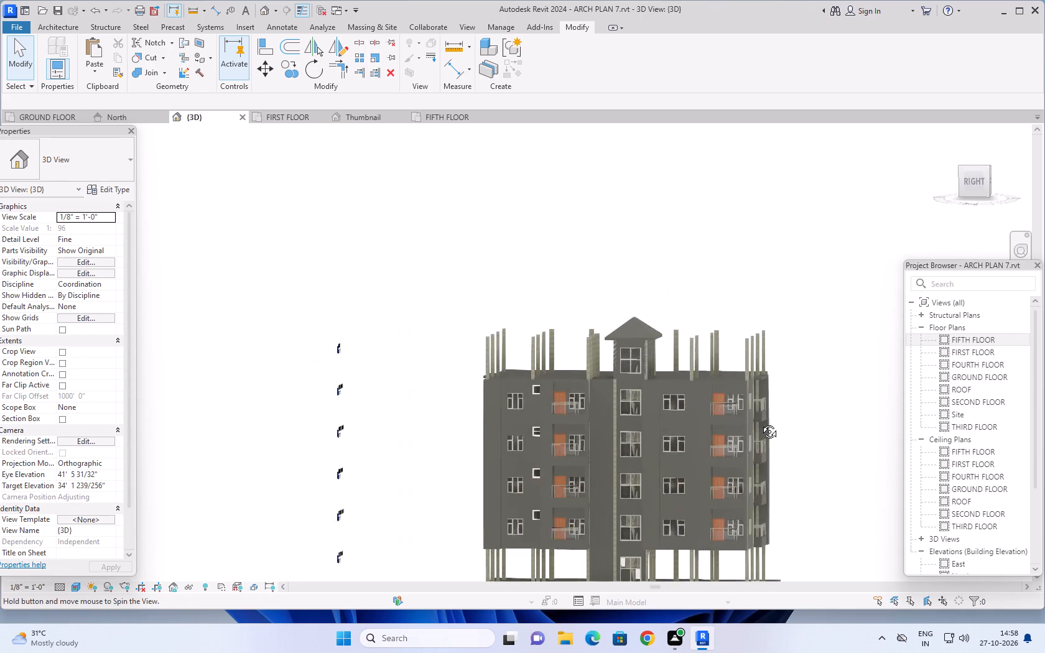
pyautogui.moveTo(760, 422); pyautogui.dragTo(773, 414, button='middle')
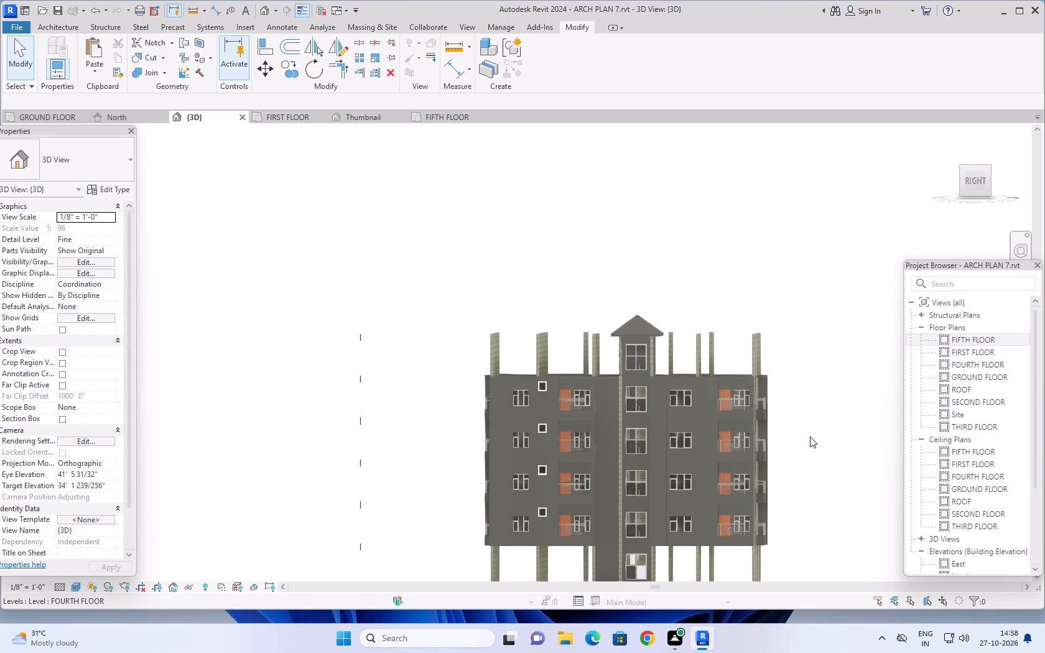
pyautogui.scroll(3, 810, 437)
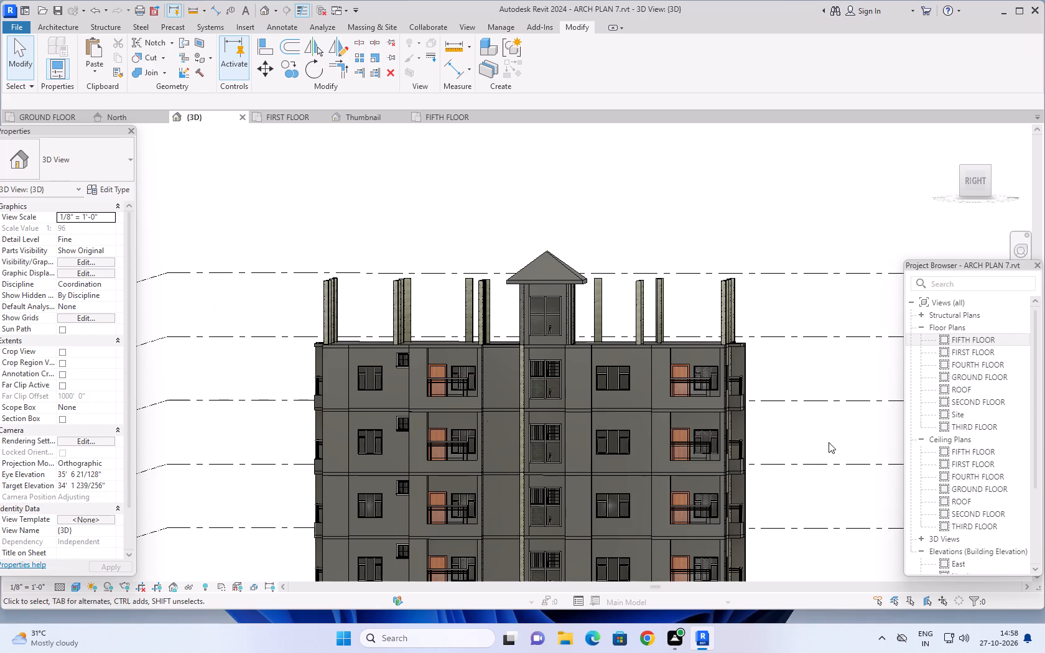
pyautogui.scroll(-1, 850, 438)
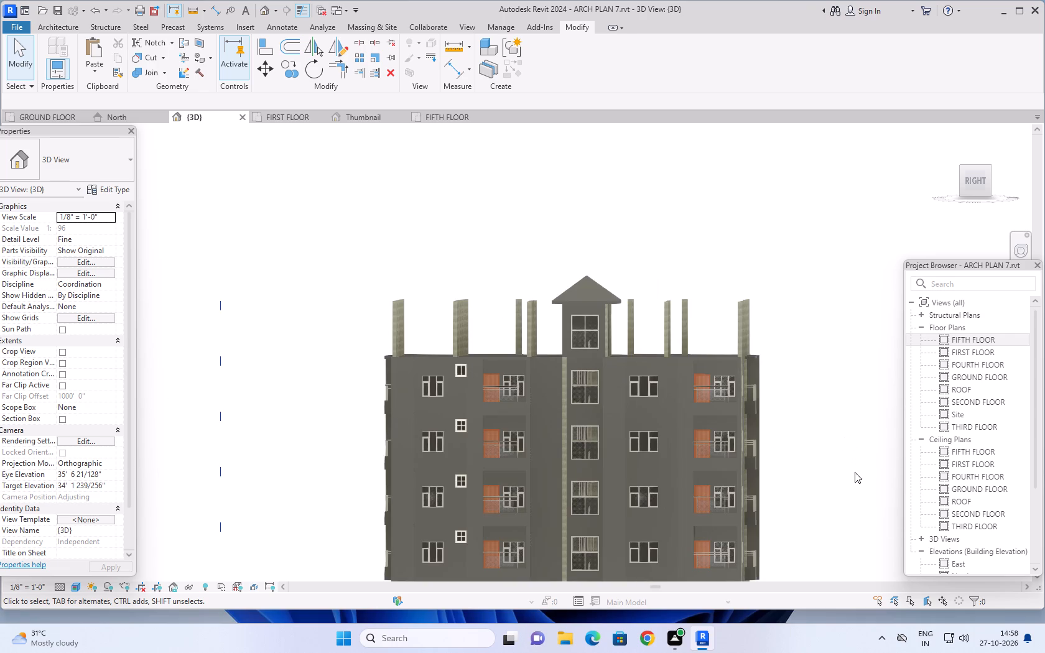
pyautogui.moveTo(848, 472); pyautogui.dragTo(821, 447, button='middle')
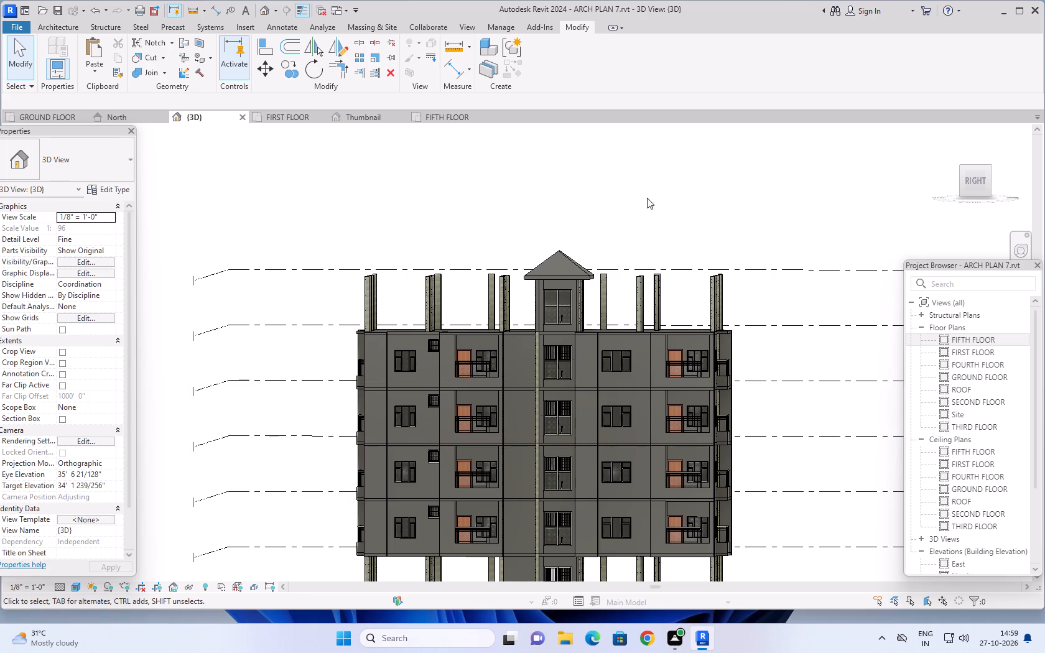
# Examine the sloped roof over the staircase enclosure from above, below and several sides in the 3D view.
pyautogui.moveTo(687, 201); pyautogui.dragTo(603, 241, button='middle')
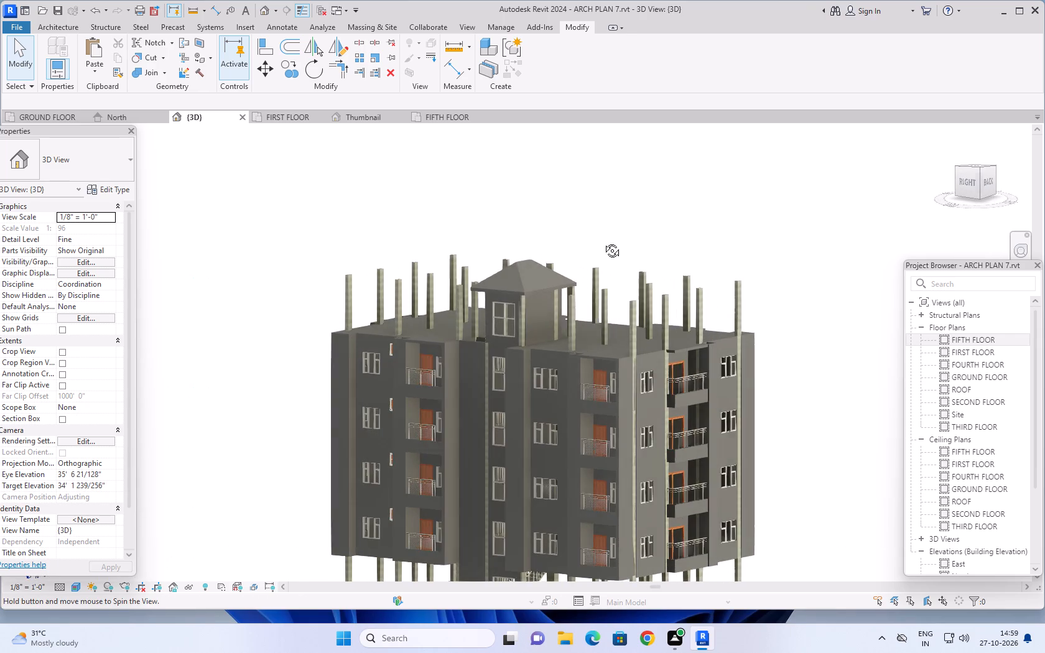
pyautogui.moveTo(603, 241); pyautogui.dragTo(641, 361, button='middle')
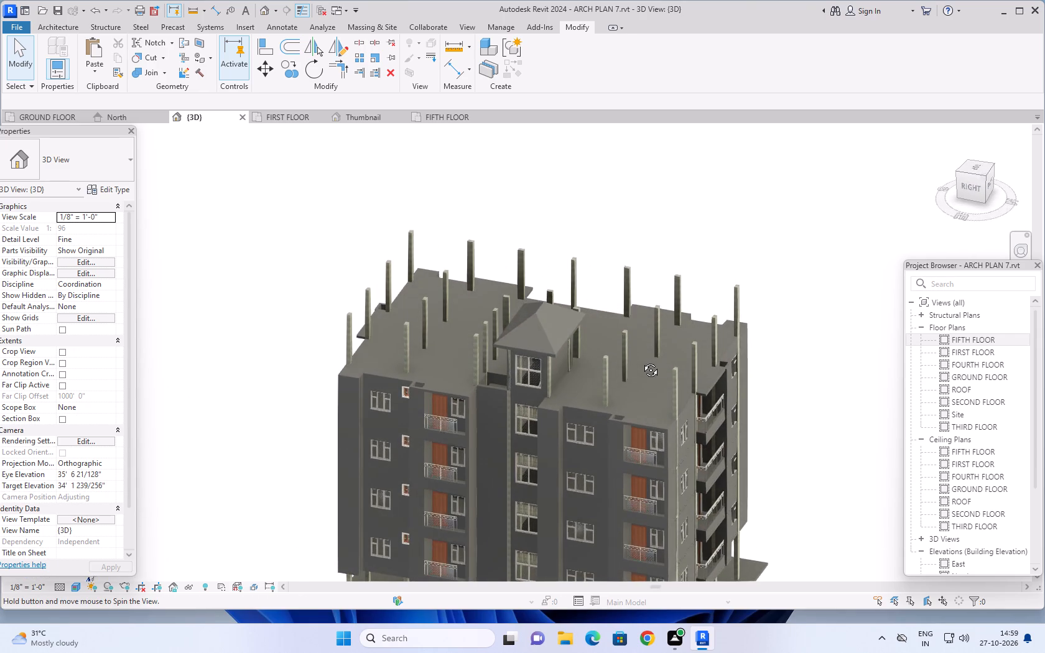
pyautogui.moveTo(641, 361); pyautogui.dragTo(597, 338, button='middle')
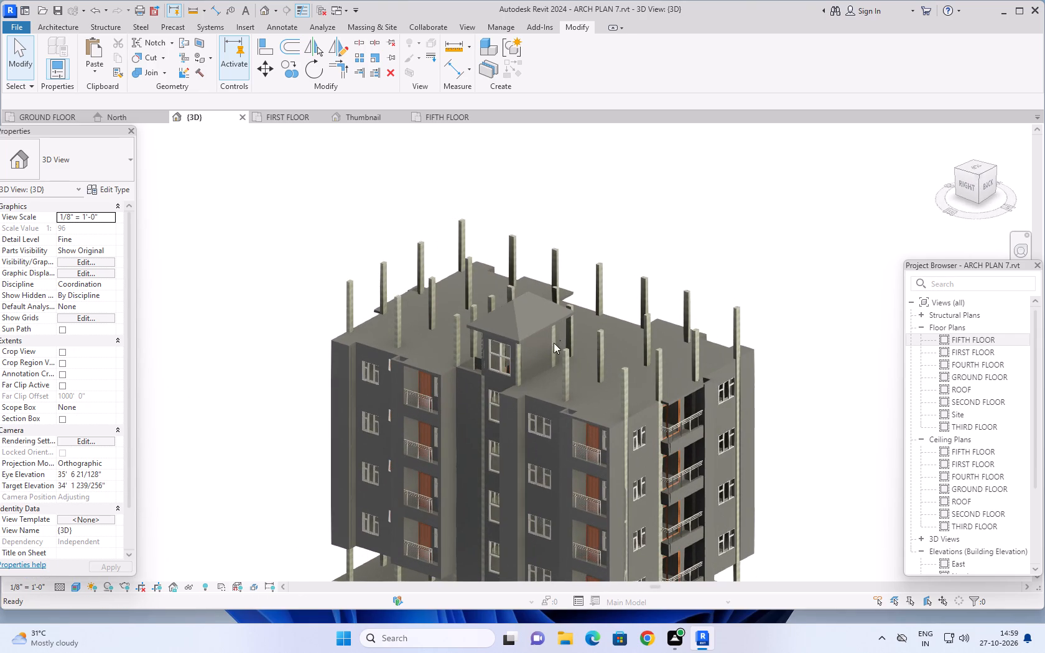
pyautogui.scroll(4, 502, 323)
pyautogui.keyDown('shift'); pyautogui.moveTo(521, 338); pyautogui.dragTo(520, 335, button='middle'); pyautogui.keyUp('shift')
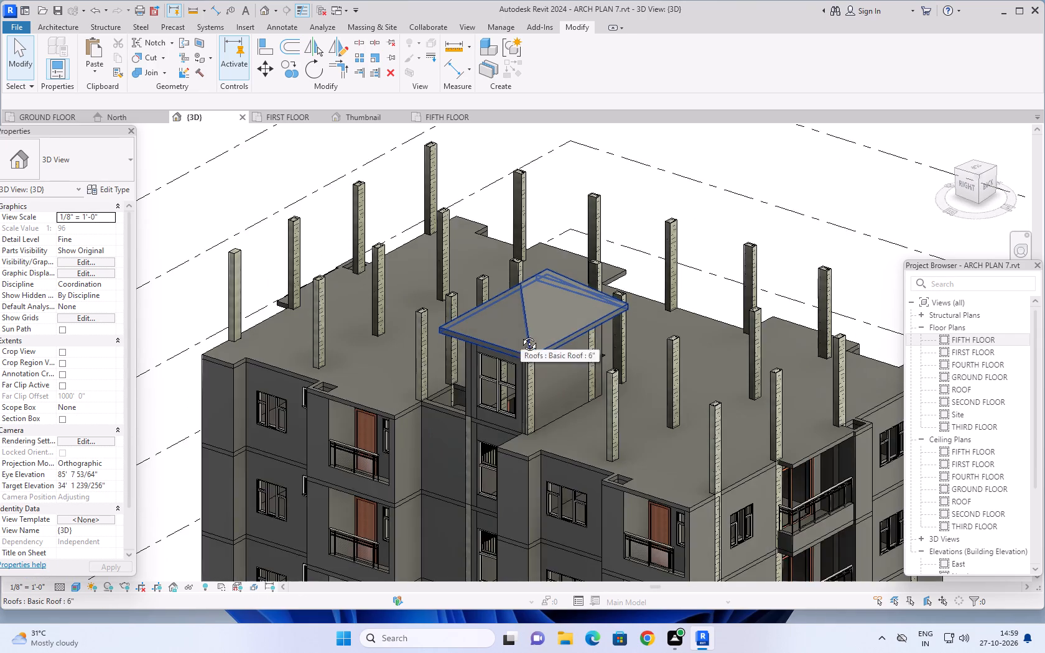
pyautogui.keyDown('shift'); pyautogui.moveTo(520, 335); pyautogui.dragTo(526, 290, button='middle'); pyautogui.keyUp('shift')
pyautogui.scroll(4, 517, 292)
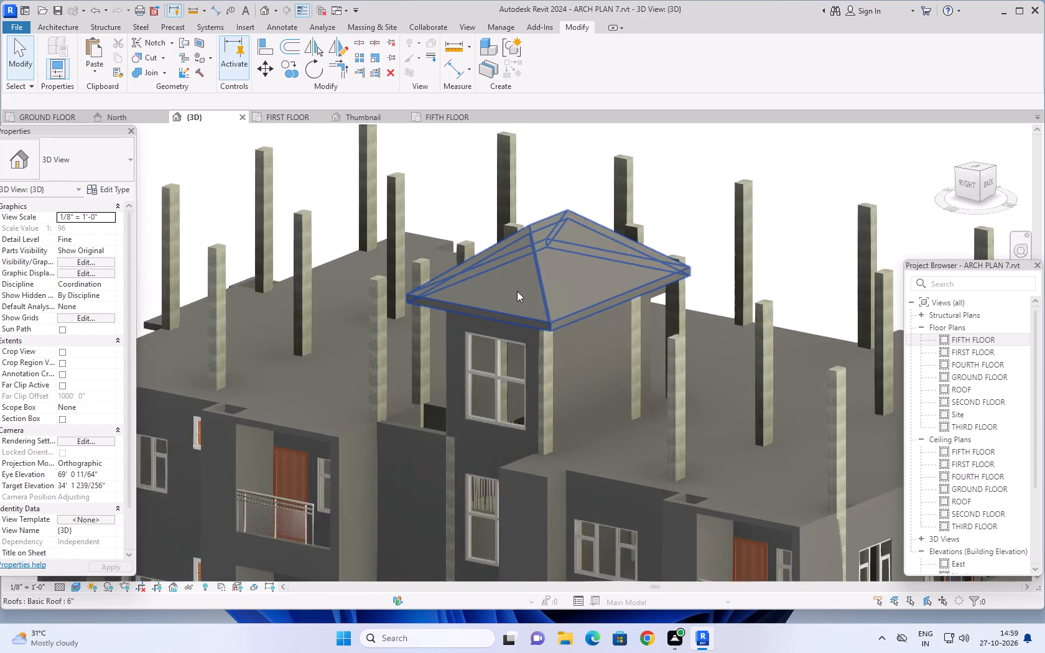
pyautogui.click(542, 269)
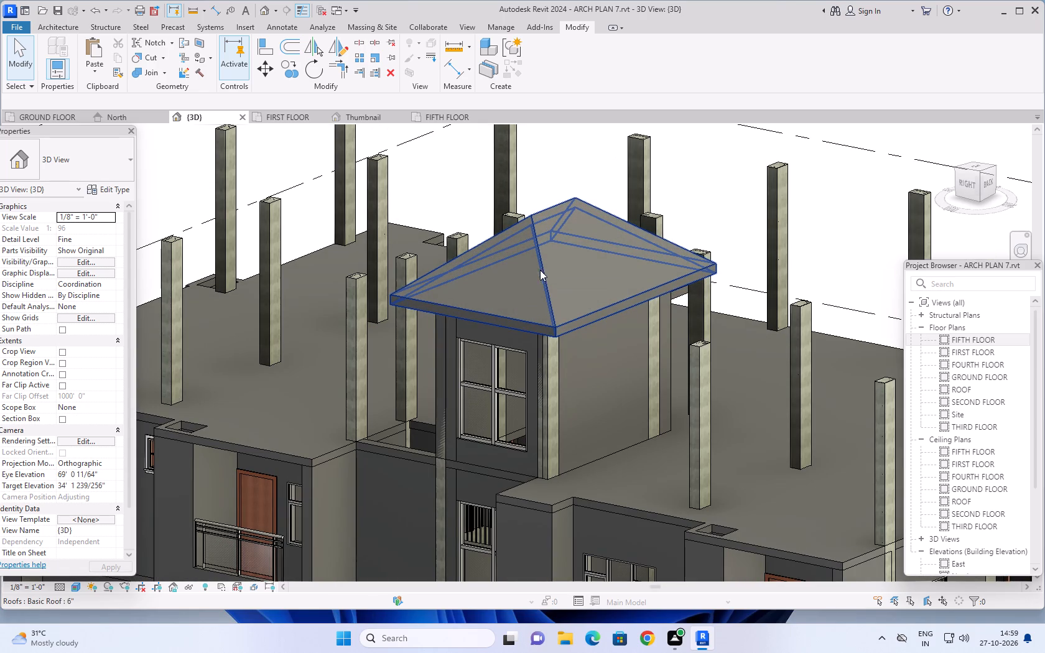
pyautogui.keyDown('shift'); pyautogui.moveTo(529, 307); pyautogui.dragTo(559, 287, button='middle'); pyautogui.keyUp('shift')
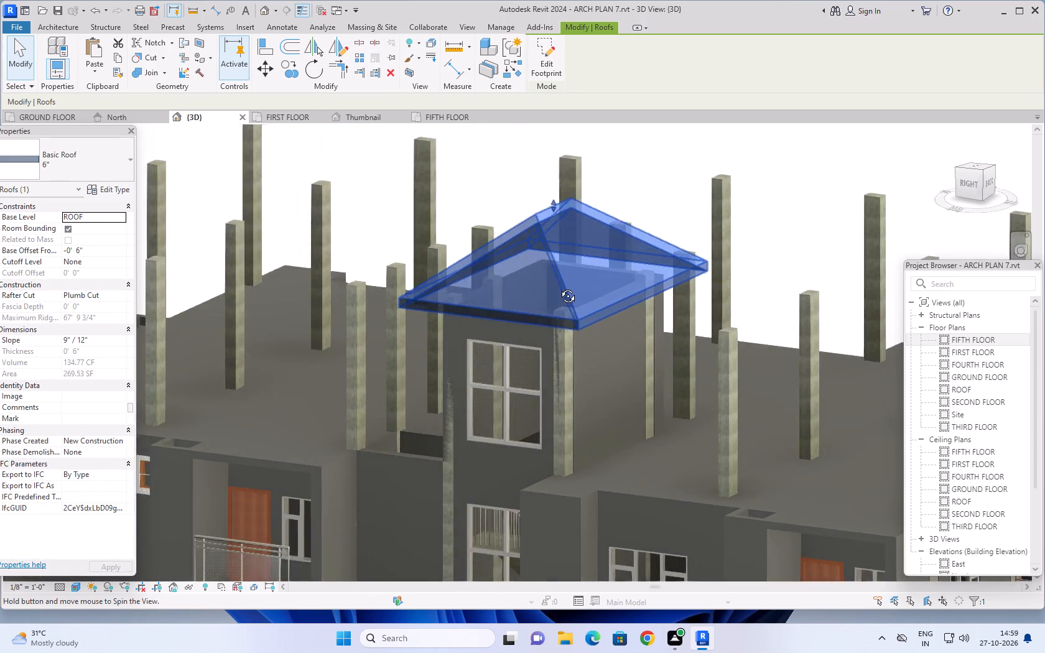
pyautogui.keyDown('shift'); pyautogui.moveTo(559, 287); pyautogui.dragTo(694, 190, button='middle'); pyautogui.keyUp('shift')
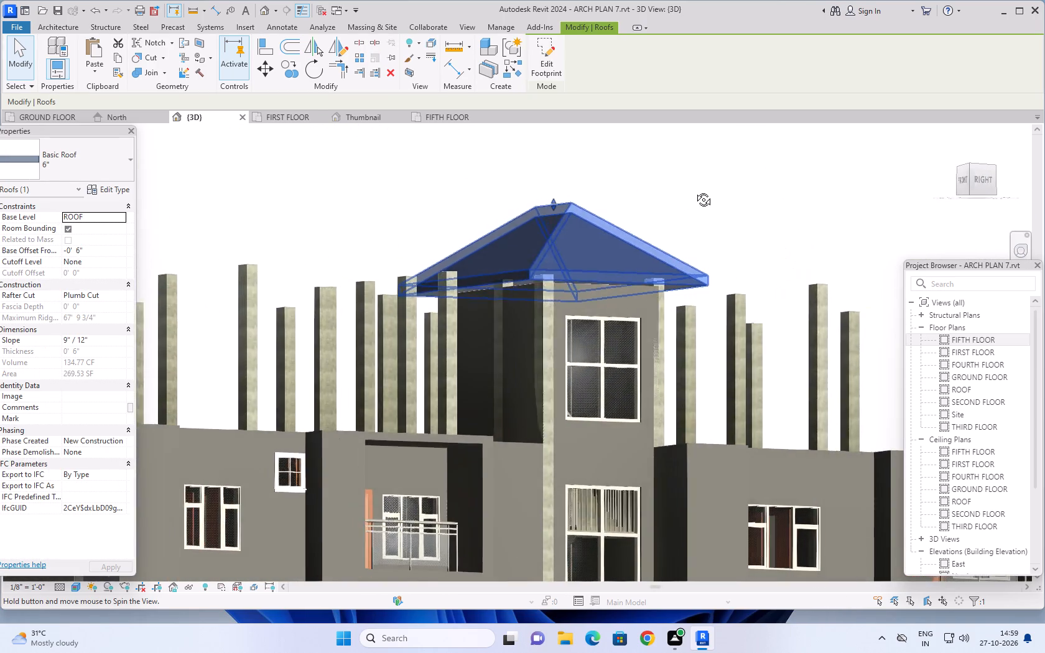
pyautogui.keyDown('shift'); pyautogui.moveTo(694, 190); pyautogui.dragTo(730, 174, button='middle'); pyautogui.keyUp('shift')
pyautogui.keyDown('shift'); pyautogui.moveTo(740, 226); pyautogui.dragTo(723, 226, button='middle'); pyautogui.keyUp('shift')
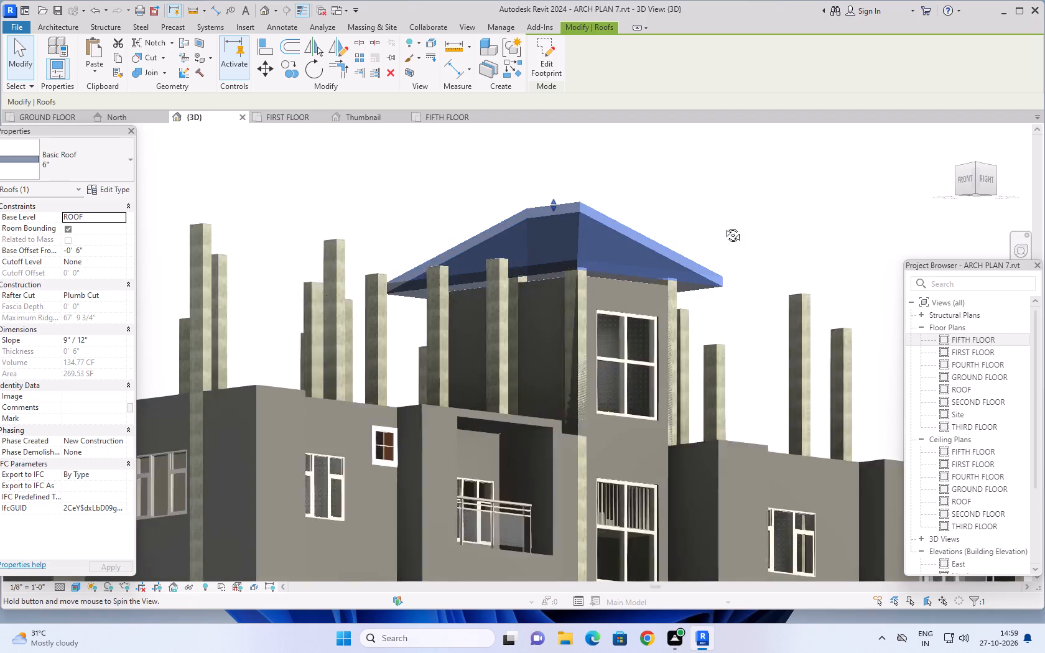
pyautogui.keyDown('shift'); pyautogui.moveTo(723, 226); pyautogui.dragTo(633, 155, button='middle'); pyautogui.keyUp('shift')
pyautogui.keyDown('shift'); pyautogui.moveTo(676, 232); pyautogui.dragTo(774, 191, button='middle'); pyautogui.keyUp('shift')
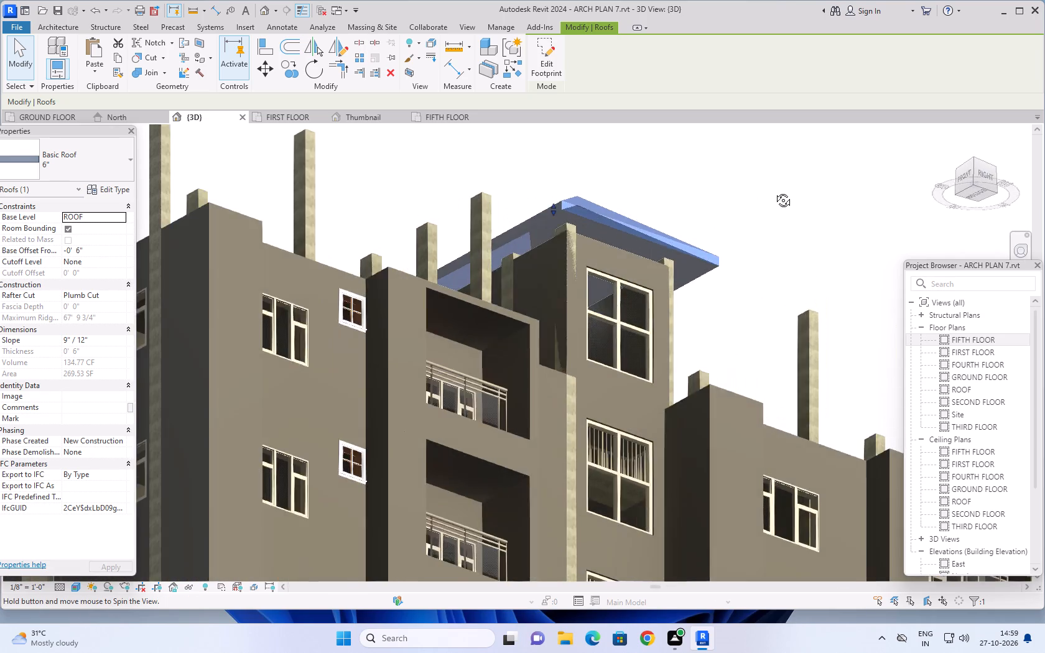
pyautogui.keyDown('shift'); pyautogui.moveTo(774, 191); pyautogui.dragTo(756, 299, button='middle'); pyautogui.keyUp('shift')
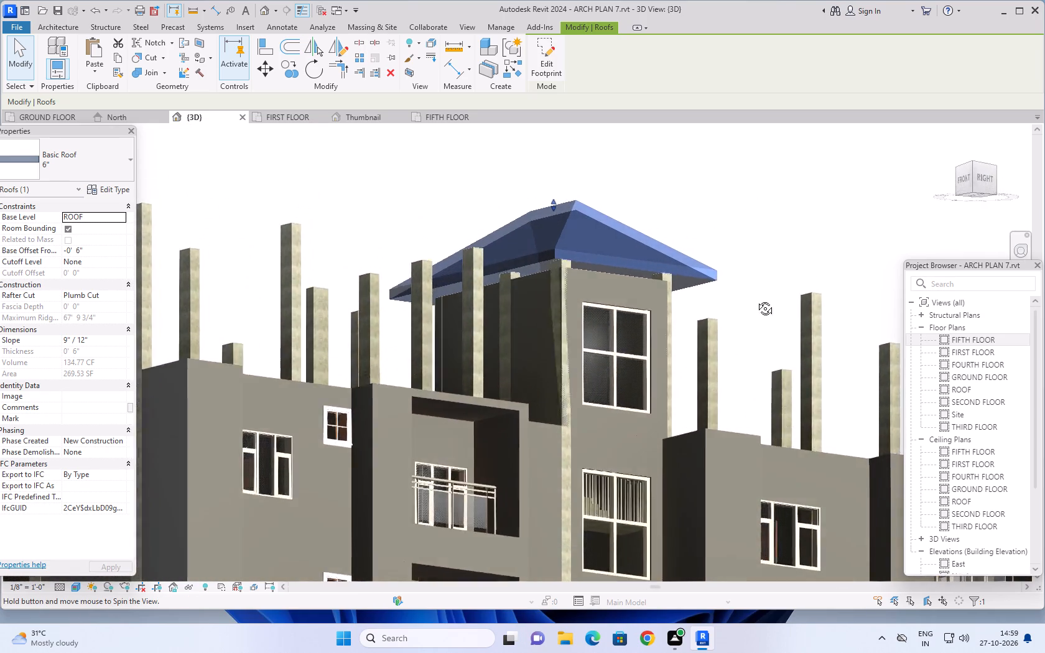
pyautogui.keyDown('shift'); pyautogui.moveTo(756, 299); pyautogui.dragTo(521, 458, button='middle'); pyautogui.keyUp('shift')
pyautogui.keyDown('shift'); pyautogui.scroll(1, 521, 458); pyautogui.keyUp('shift')
# Delete the 6" sloped roof over the staircase enclosure.
pyautogui.click(552, 55)
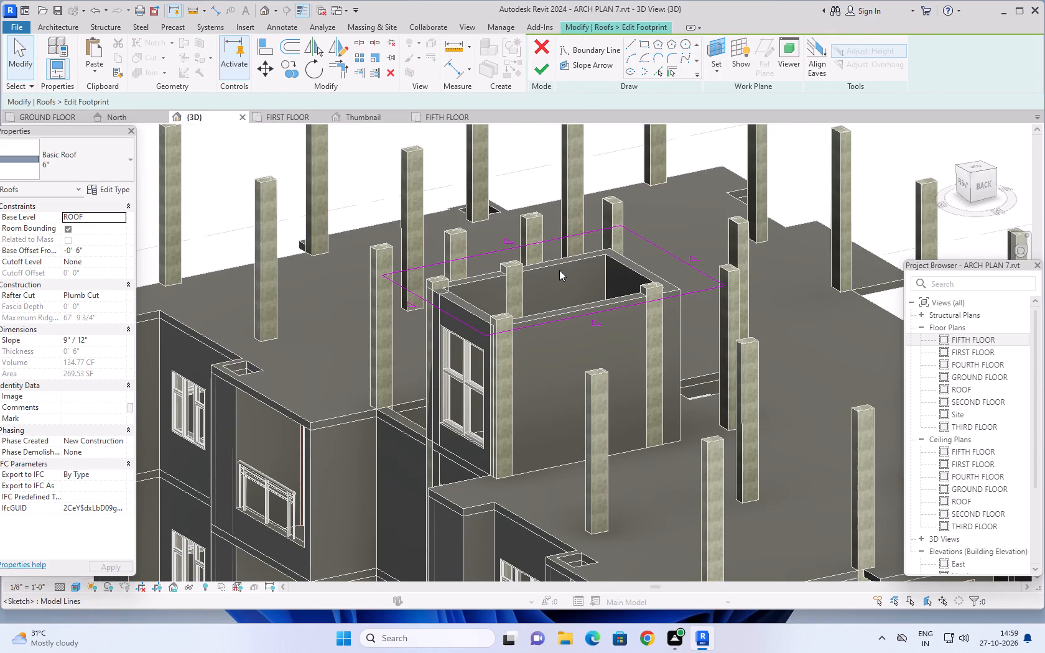
pyautogui.click(542, 72)
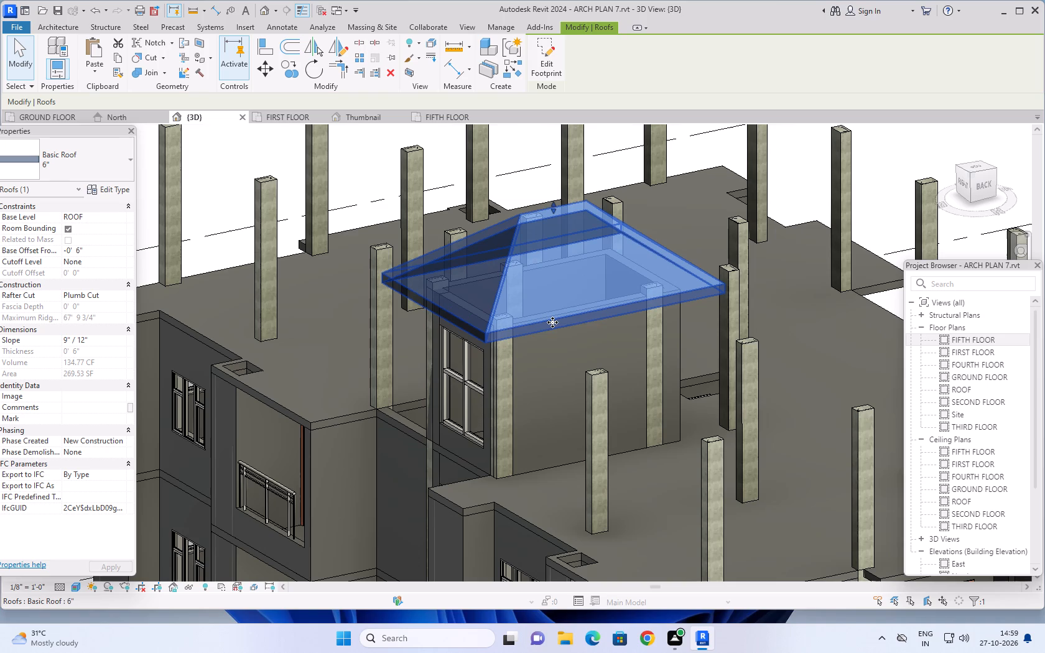
pyautogui.press('Delete')
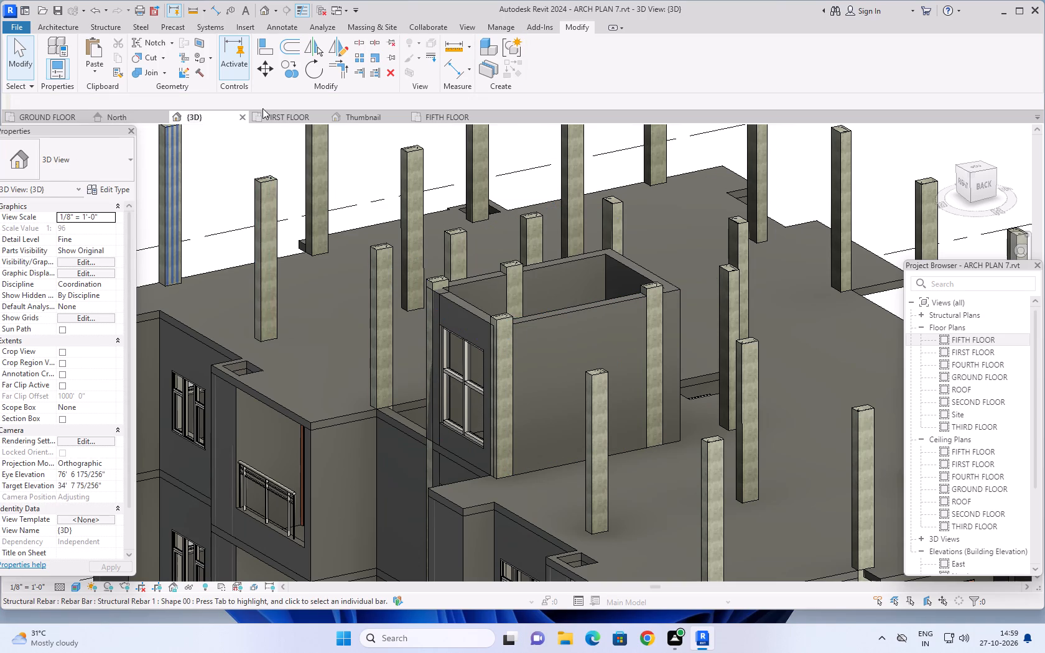
# Check the FIFTH FLOOR and ROOF floor plans for the staircase enclosure's outline.
pyautogui.click(434, 116)
pyautogui.scroll(-2, 546, 226)
pyautogui.scroll(-1, 614, 246)
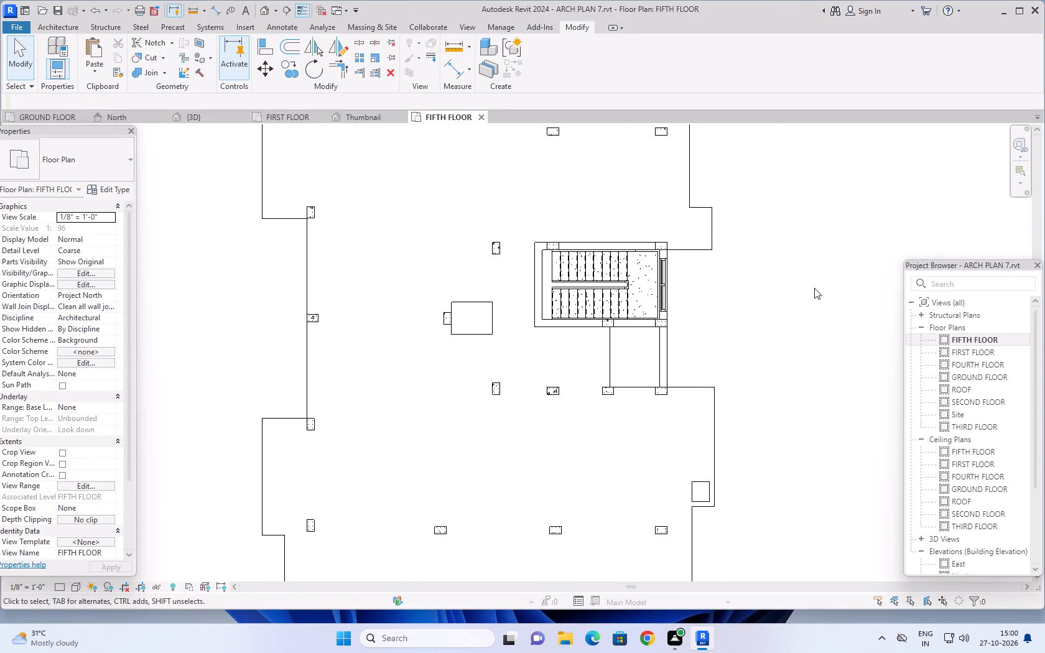
pyautogui.doubleClick(968, 389)
pyautogui.scroll(-1, 736, 265)
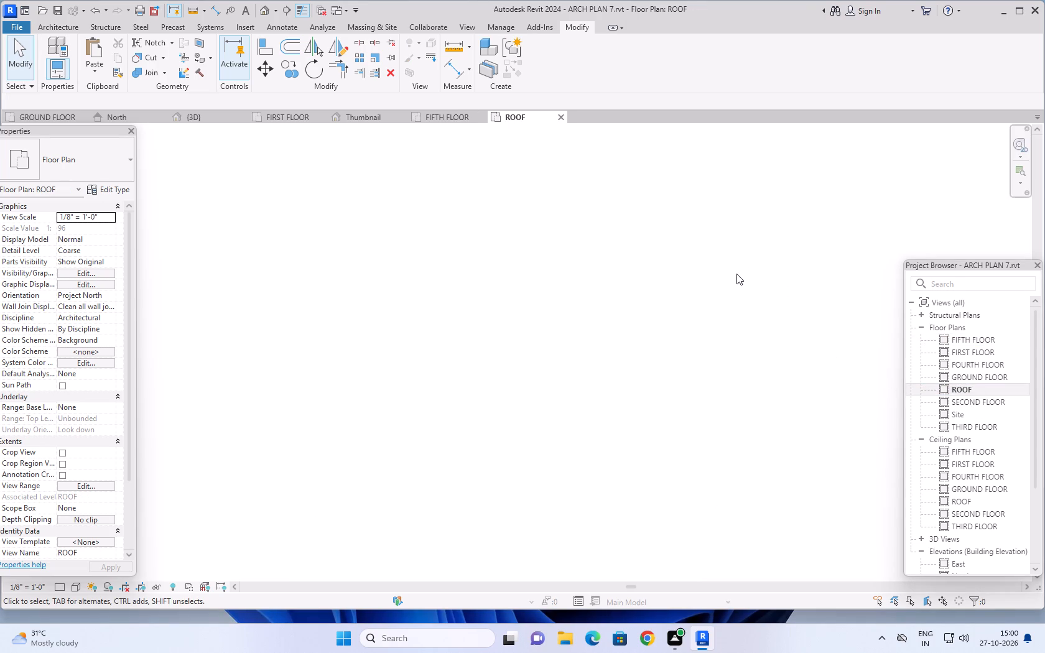
pyautogui.scroll(-13, 736, 274)
pyautogui.moveTo(750, 289); pyautogui.dragTo(699, 305, button='middle')
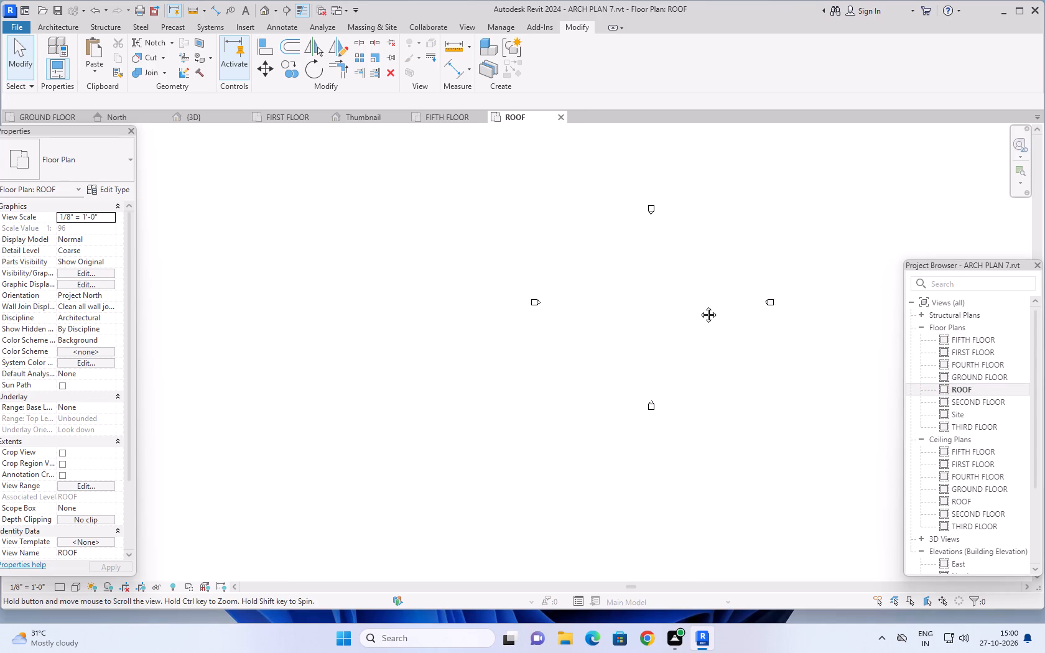
pyautogui.moveTo(699, 305); pyautogui.dragTo(699, 306, button='middle')
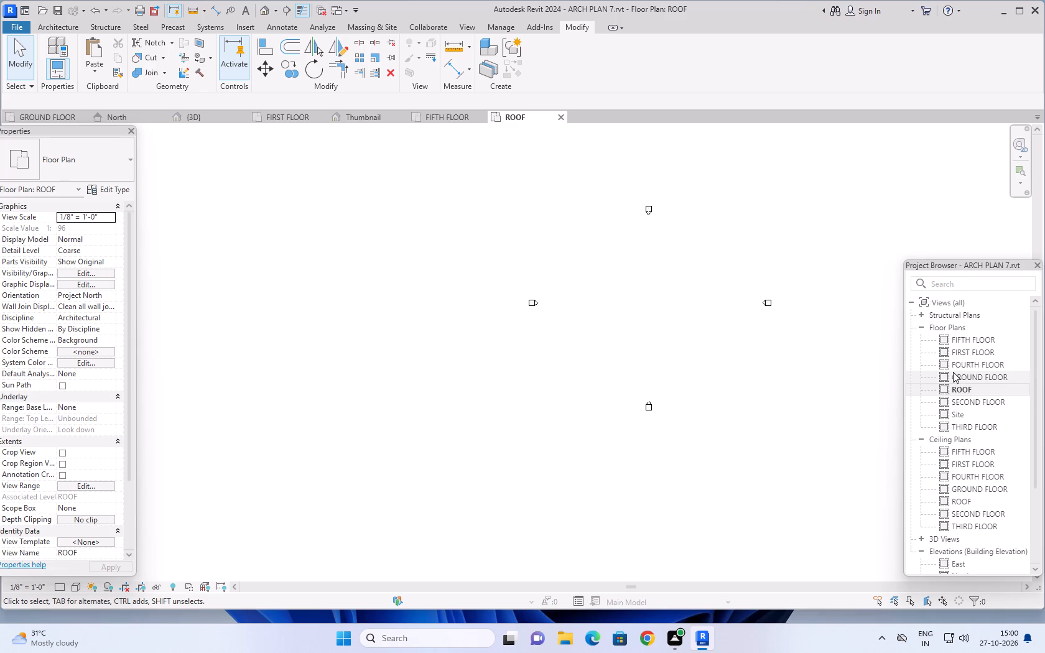
# In the FIFTH FLOOR plan, sketch a 6" floor's rectangular boundary offset 2' 0" outward from the staircase enclosure's outer wall corners.
pyautogui.doubleClick(969, 345)
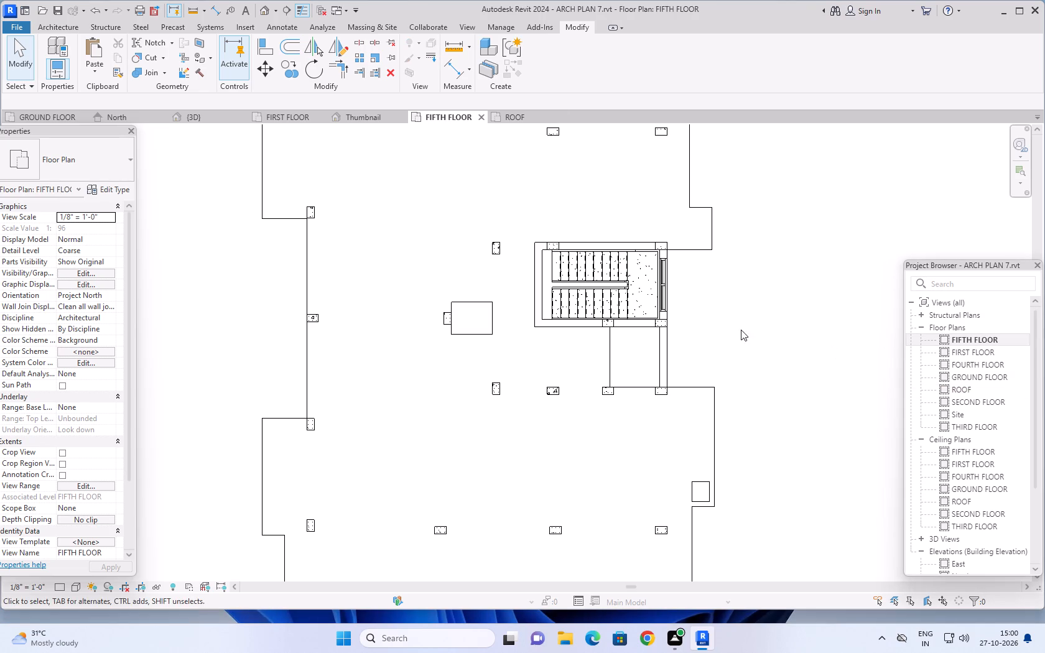
pyautogui.scroll(1, 714, 287)
pyautogui.moveTo(721, 283); pyautogui.dragTo(713, 325, button='middle')
pyautogui.scroll(1, 721, 287)
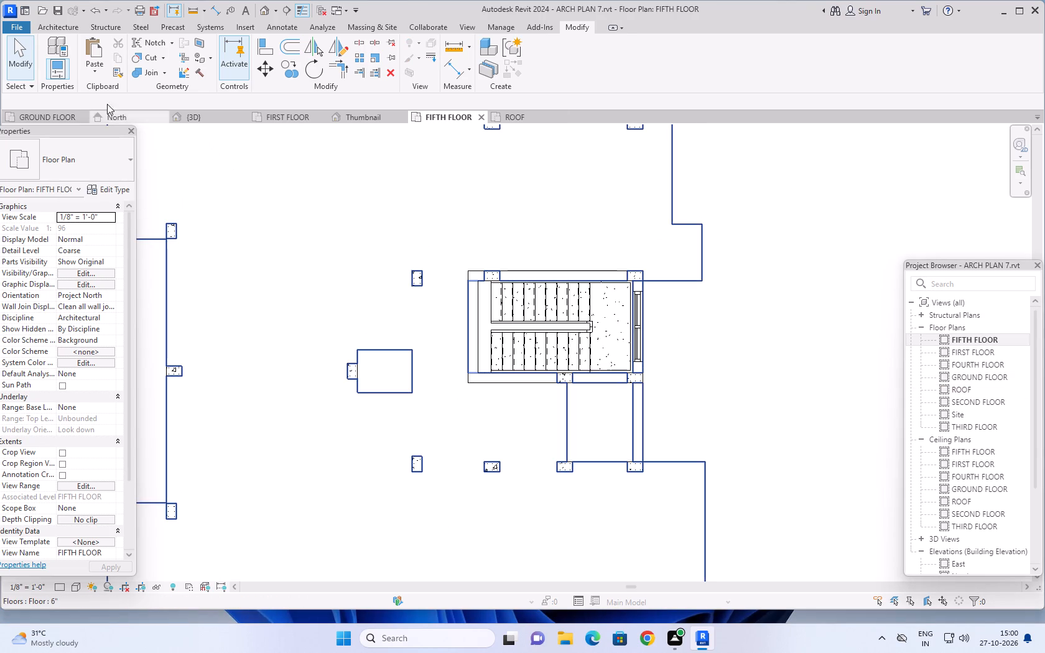
pyautogui.click(70, 26)
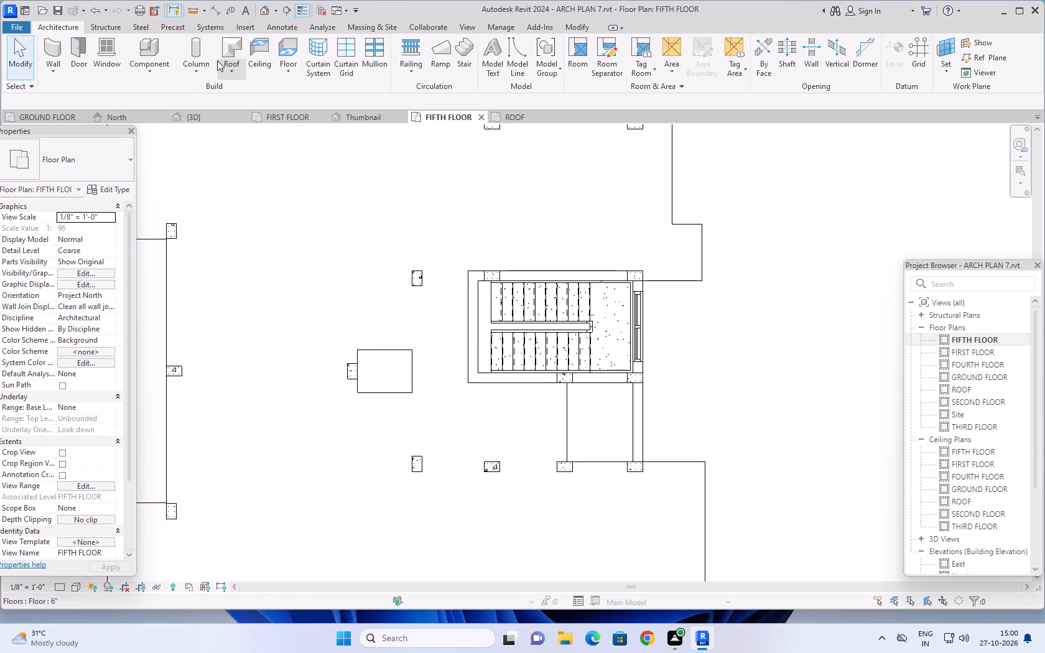
pyautogui.click(290, 69)
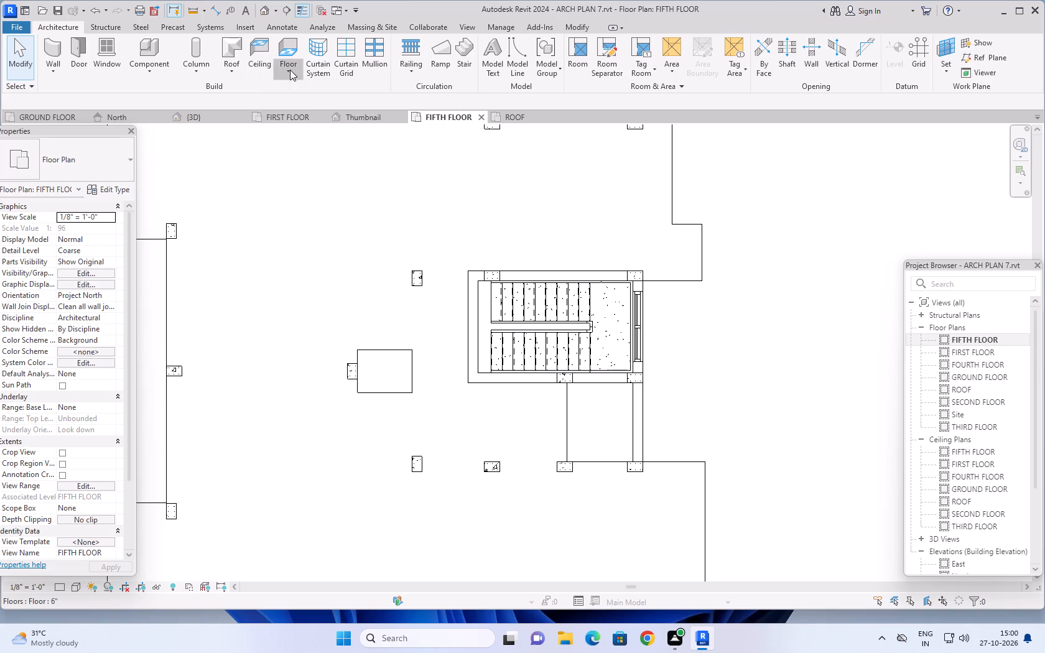
pyautogui.click(311, 93)
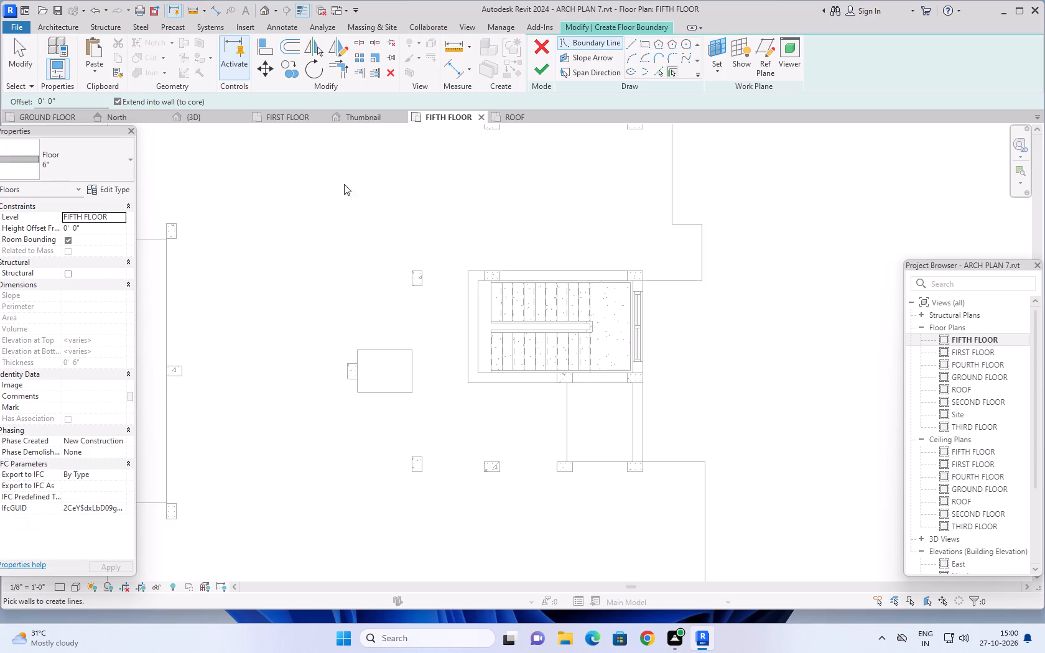
pyautogui.click(646, 40)
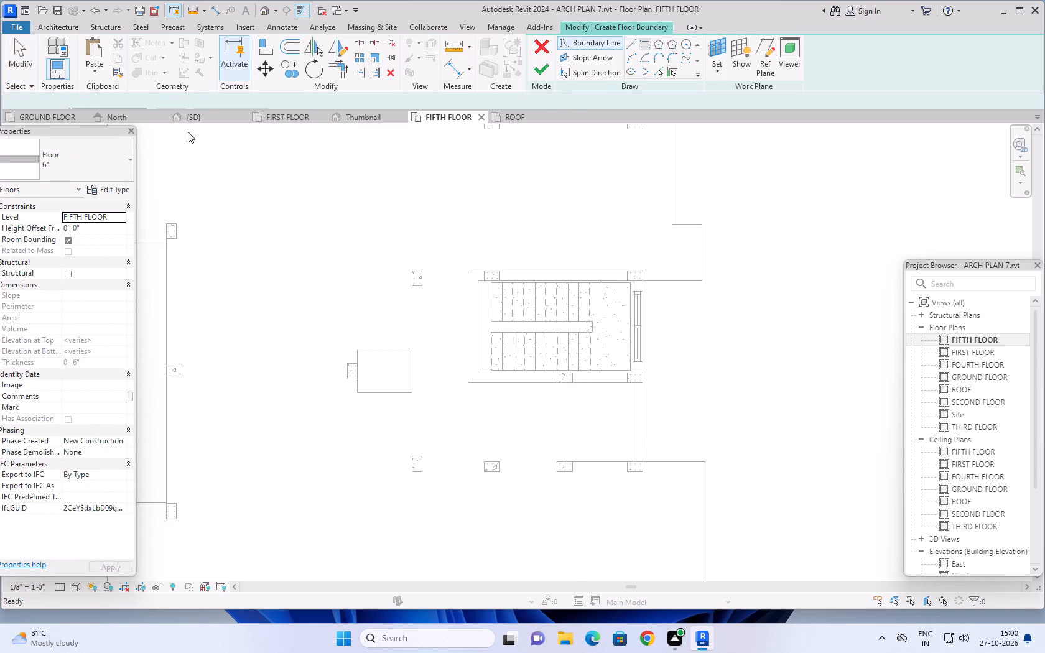
pyautogui.click(126, 98)
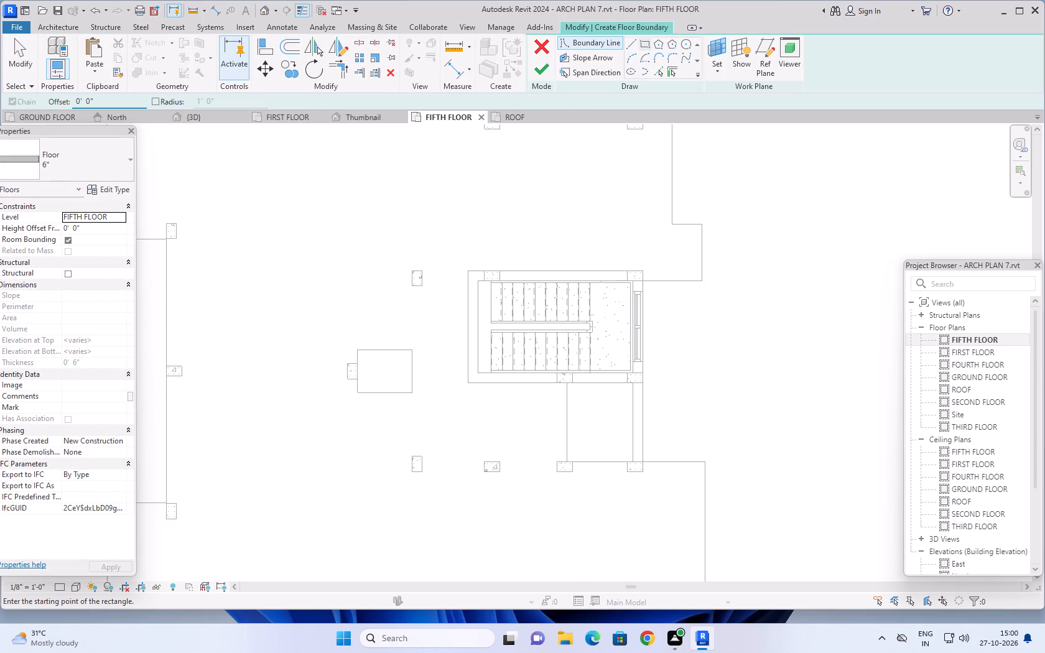
pyautogui.press('BackSpace')
pyautogui.press('BackSpace')
pyautogui.press('BackSpace')
pyautogui.press('BackSpace')
pyautogui.press('BackSpace')
pyautogui.press('BackSpace')
pyautogui.press('BackSpace')
pyautogui.press('BackSpace')
pyautogui.press('BackSpace')
pyautogui.press('BackSpace')
pyautogui.press('BackSpace')
pyautogui.press('BackSpace')
pyautogui.press('BackSpace')
pyautogui.press('BackSpace')
pyautogui.press('BackSpace')
pyautogui.press('BackSpace')
pyautogui.press('BackSpace')
pyautogui.press('BackSpace')
pyautogui.press('BackSpace')
pyautogui.press('BackSpace')
pyautogui.write("2'")
pyautogui.press('Return')
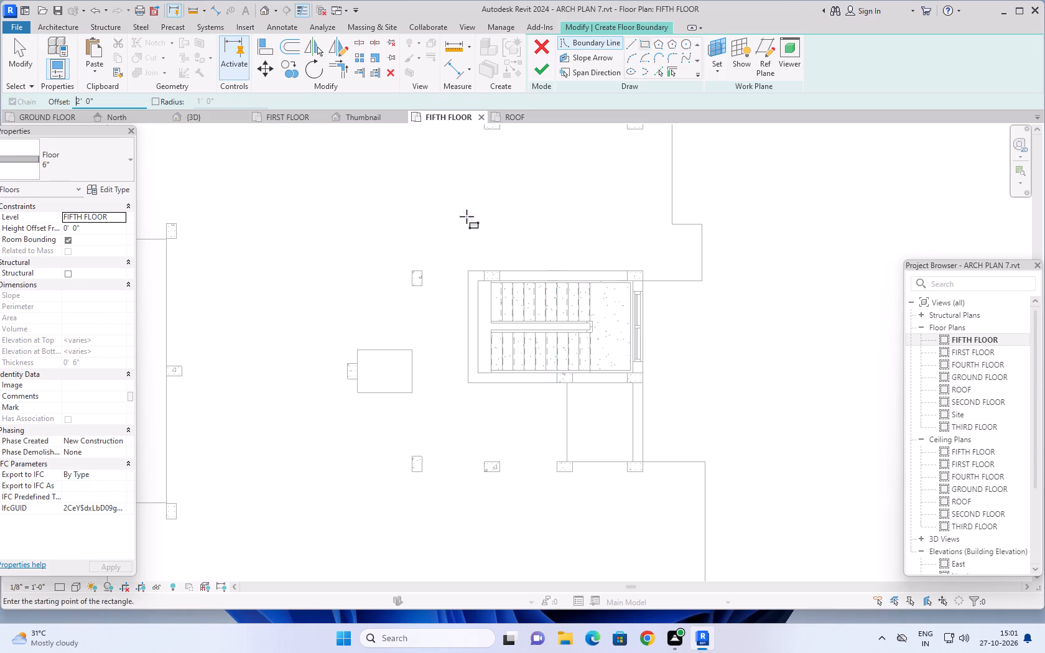
pyautogui.scroll(4, 469, 268)
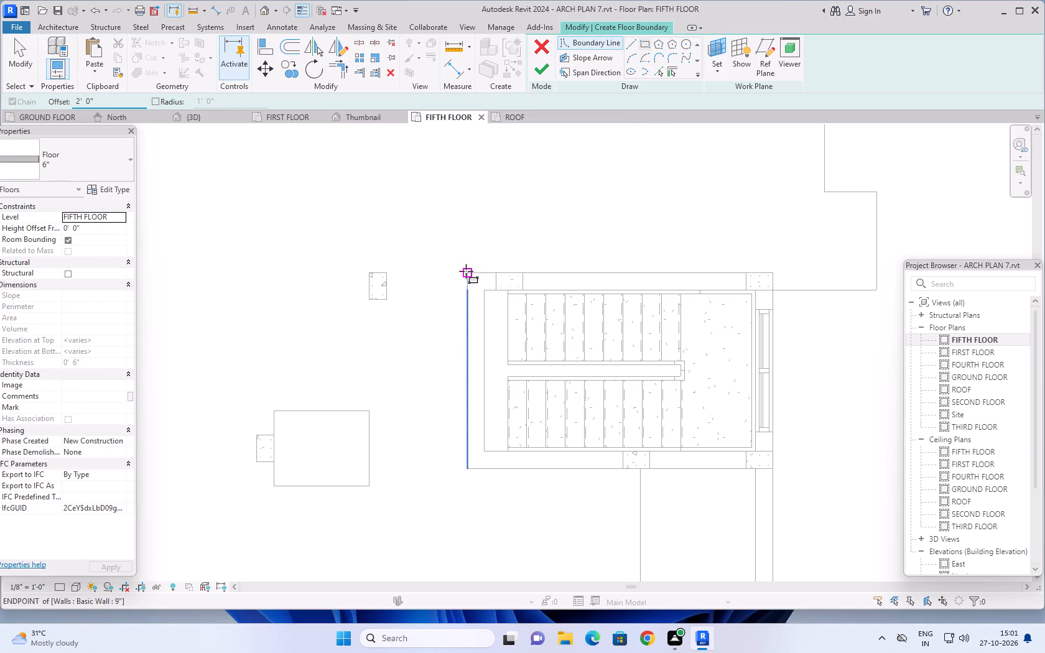
pyautogui.click(466, 271)
pyautogui.scroll(4, 779, 468)
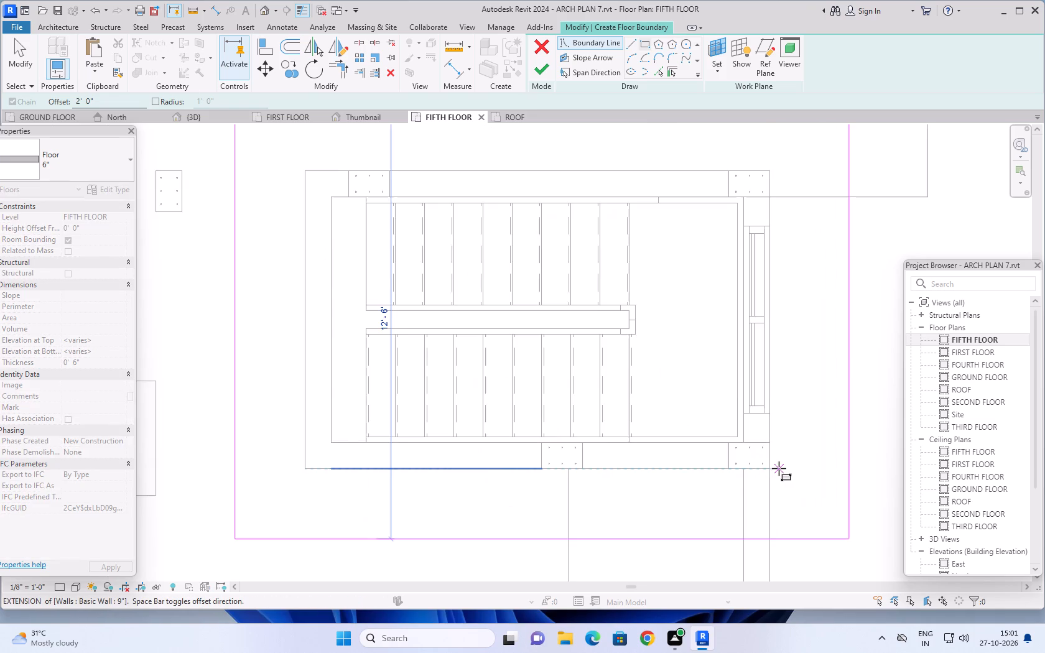
pyautogui.click(767, 468)
pyautogui.scroll(-2, 546, 354)
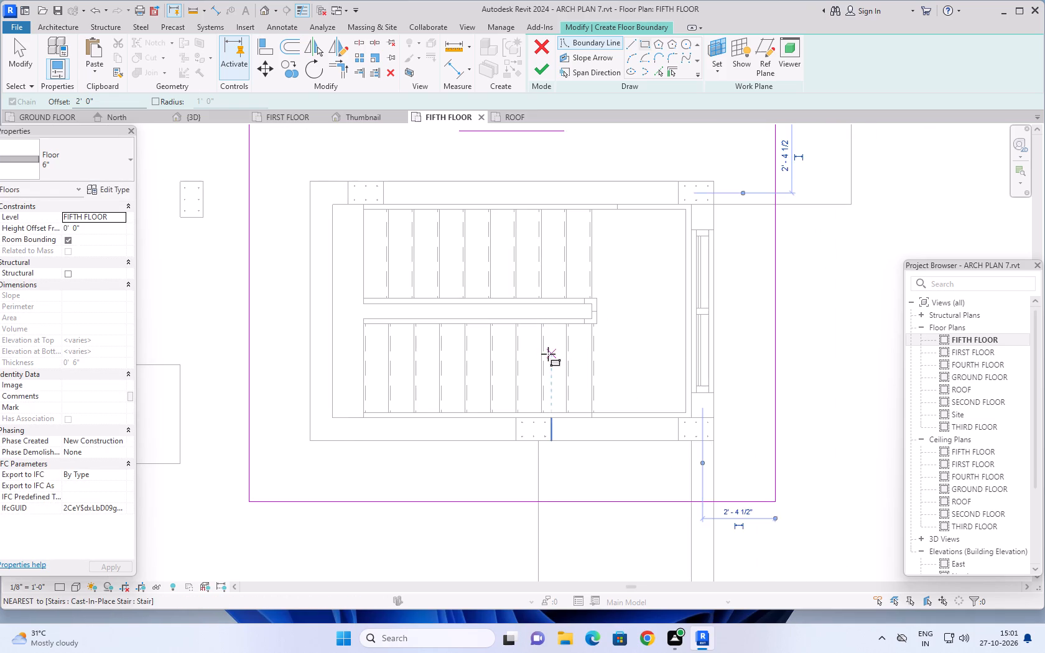
pyautogui.scroll(-1, 548, 354)
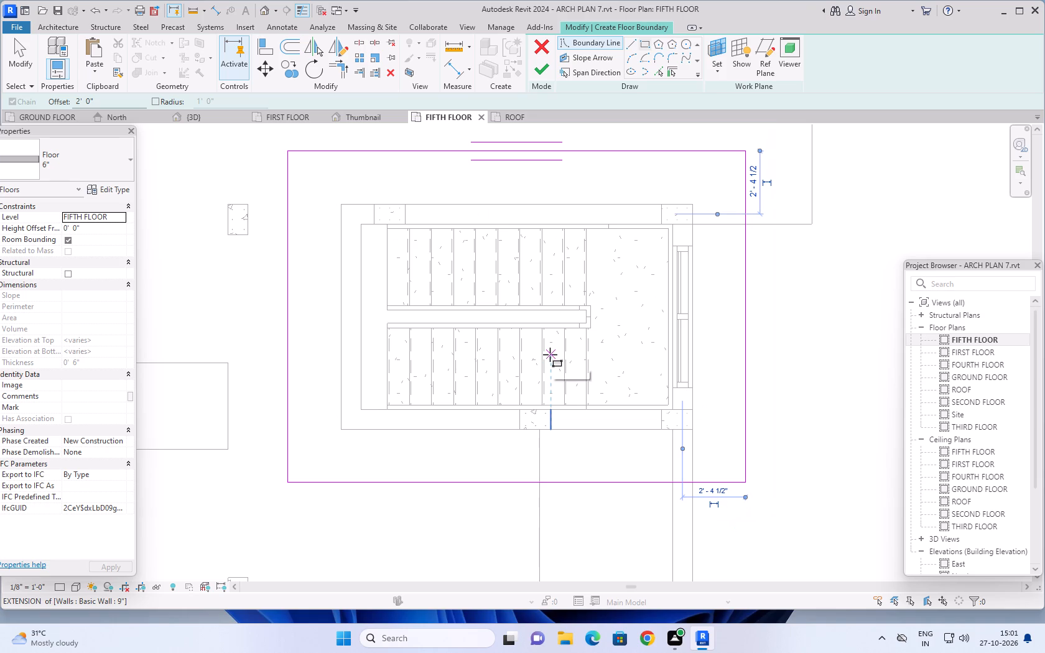
# Set the new floor's level to ROOF and finish its boundary sketch.
pyautogui.click(122, 215)
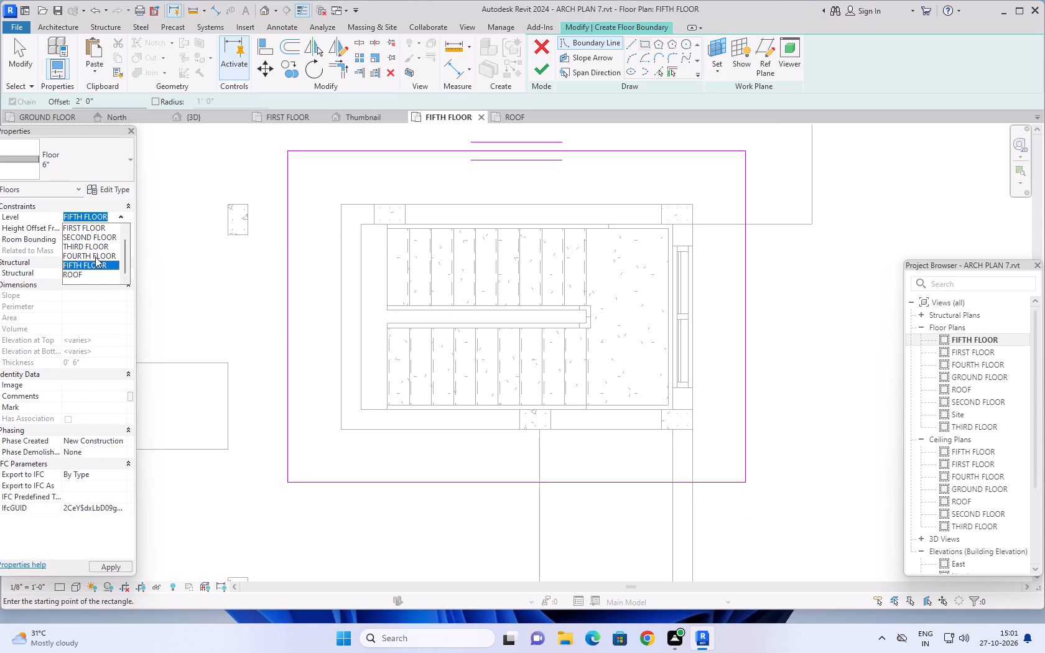
pyautogui.click(88, 275)
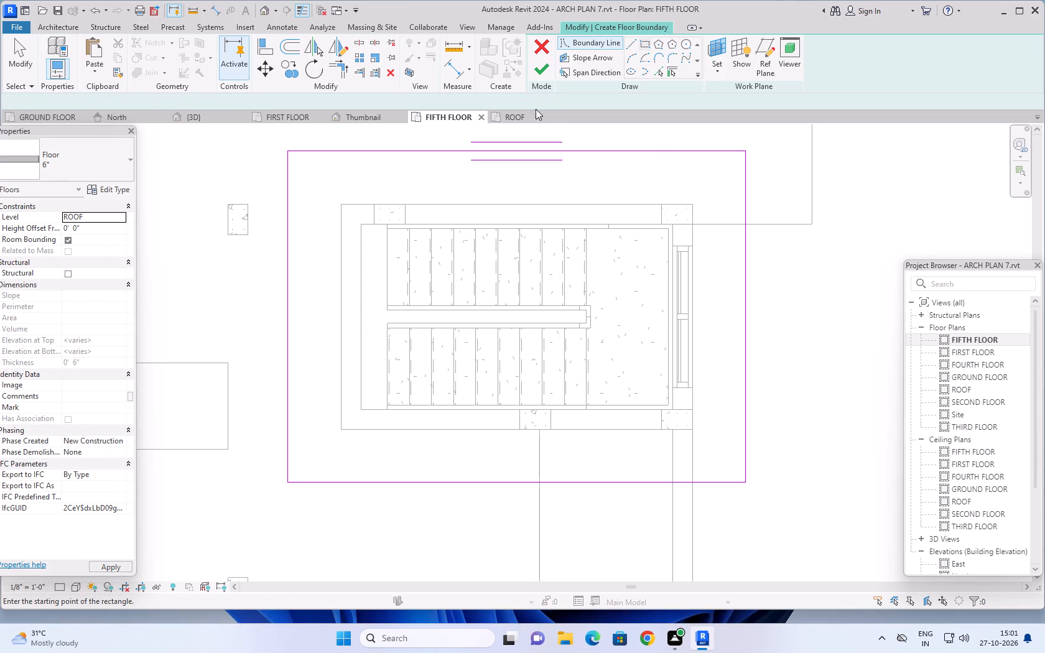
pyautogui.click(541, 72)
pyautogui.scroll(-2, 745, 356)
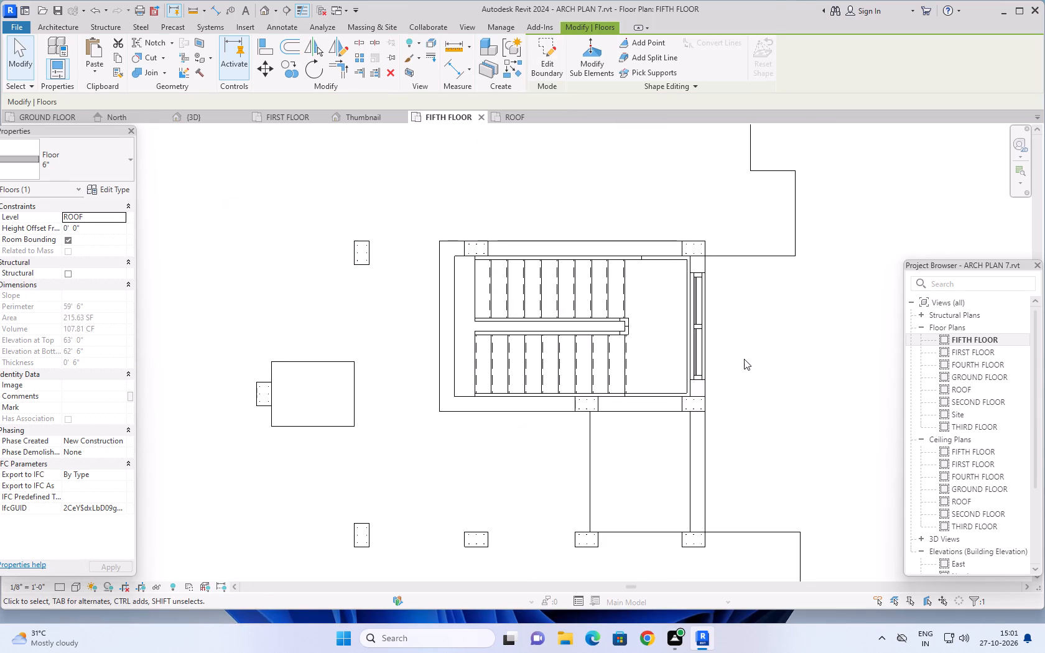
# Place a Single-Flush 3'X7' door, swinging outward, in the staircase enclosure's west wall, opposite the window, in the FIFTH FLOOR plan.
pyautogui.moveTo(750, 348); pyautogui.dragTo(718, 374, button='middle')
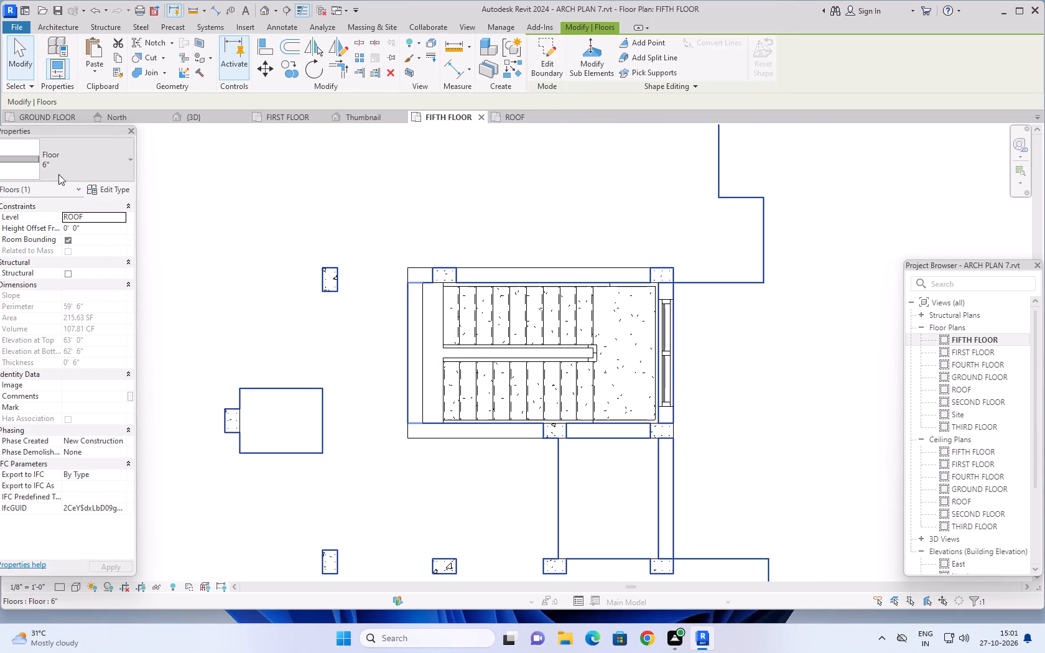
pyautogui.click(66, 20)
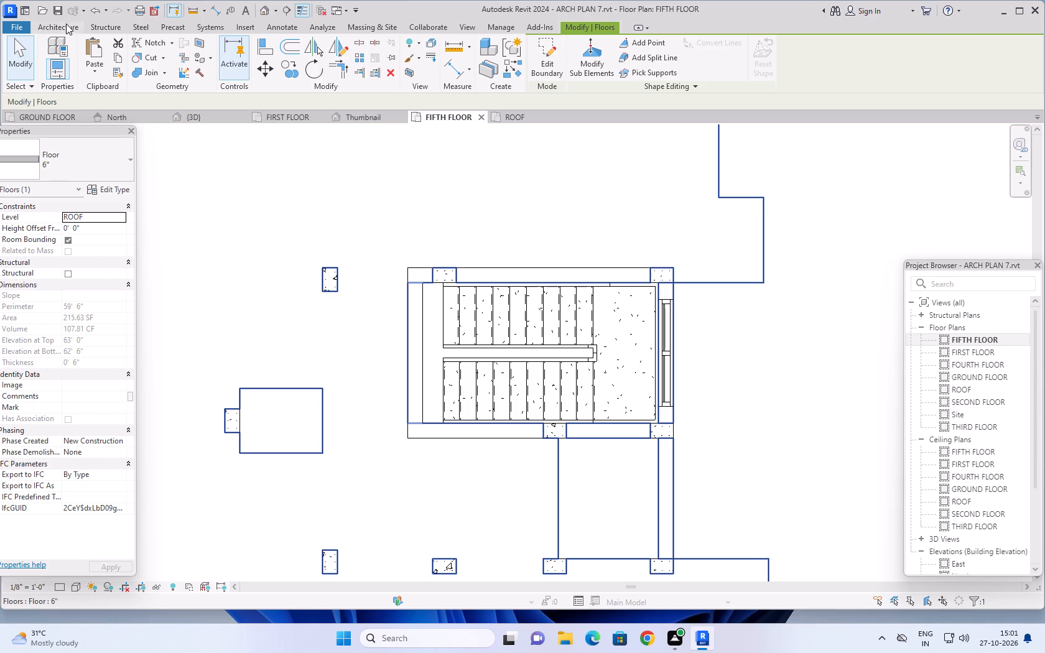
pyautogui.click(66, 27)
pyautogui.click(81, 50)
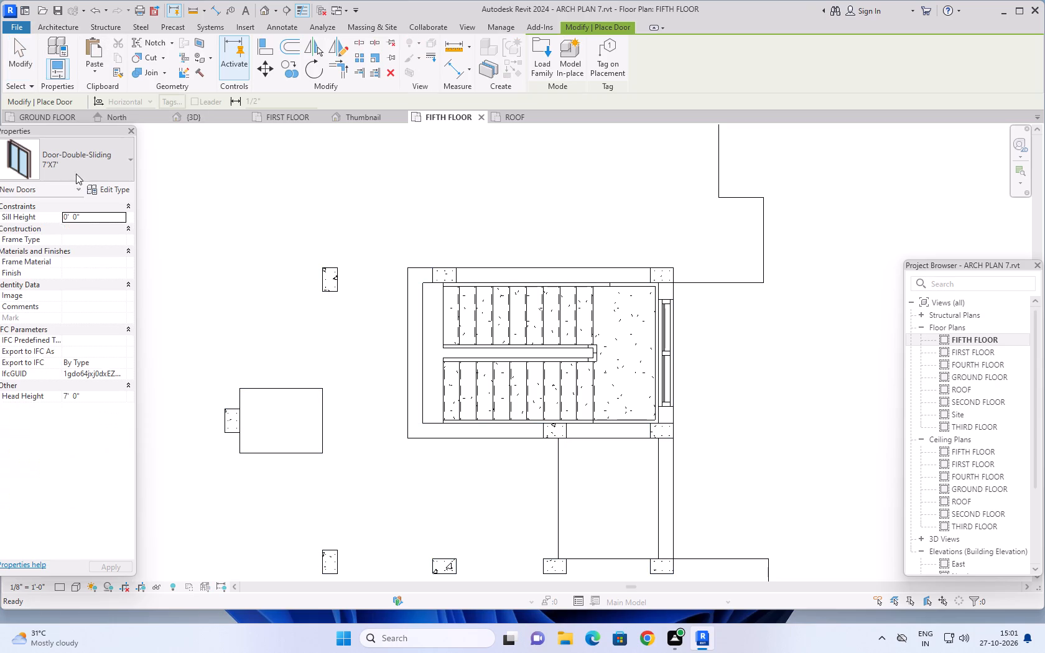
pyautogui.click(109, 166)
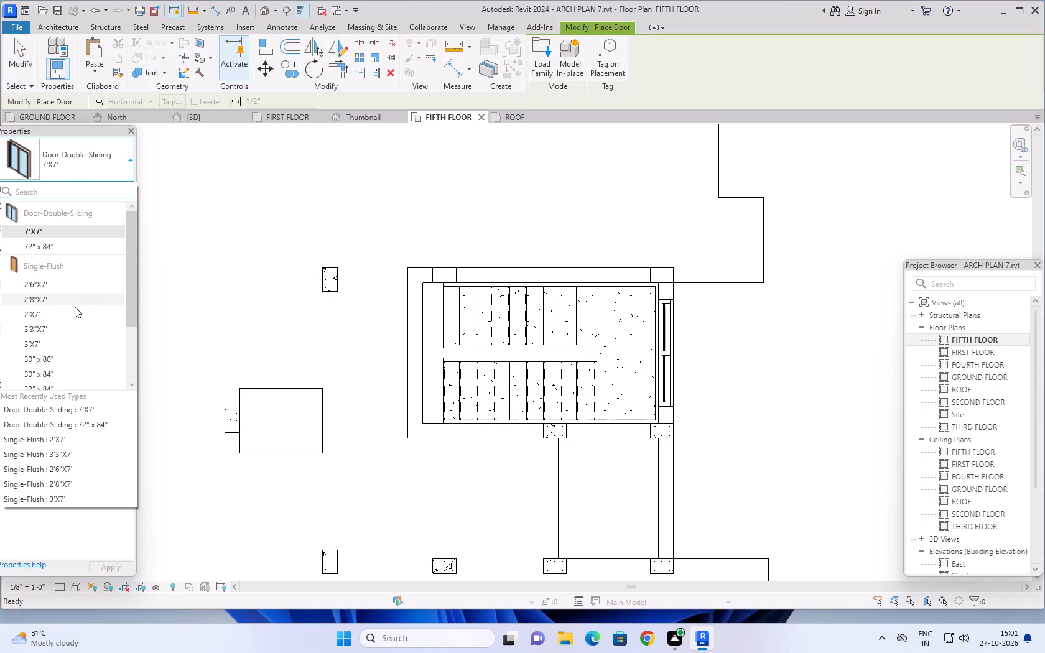
pyautogui.click(67, 346)
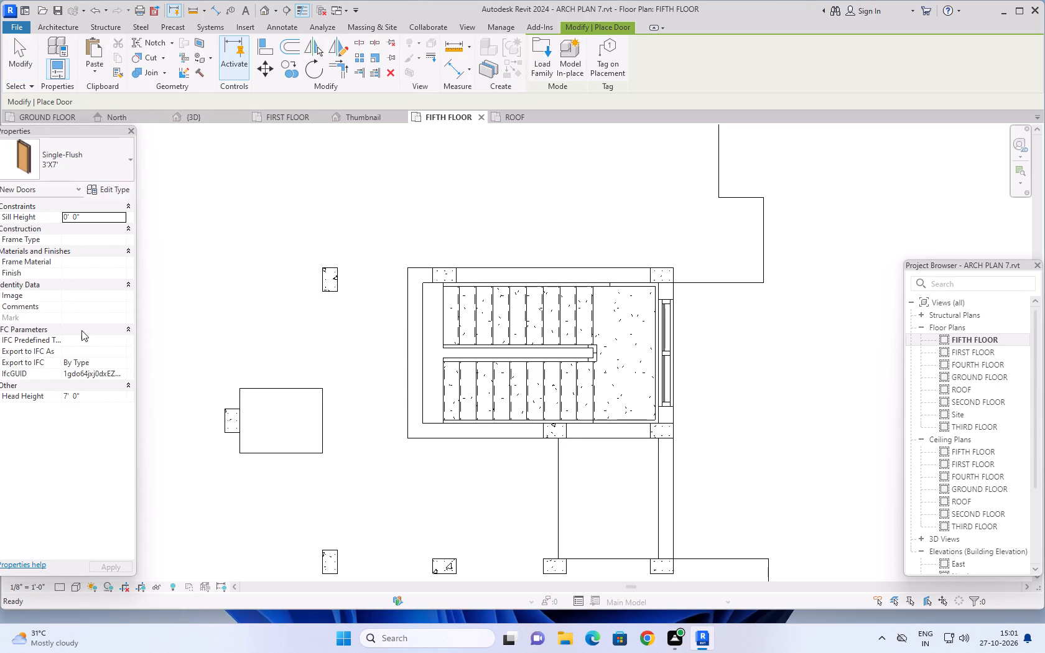
pyautogui.click(409, 322)
pyautogui.scroll(-1, 387, 210)
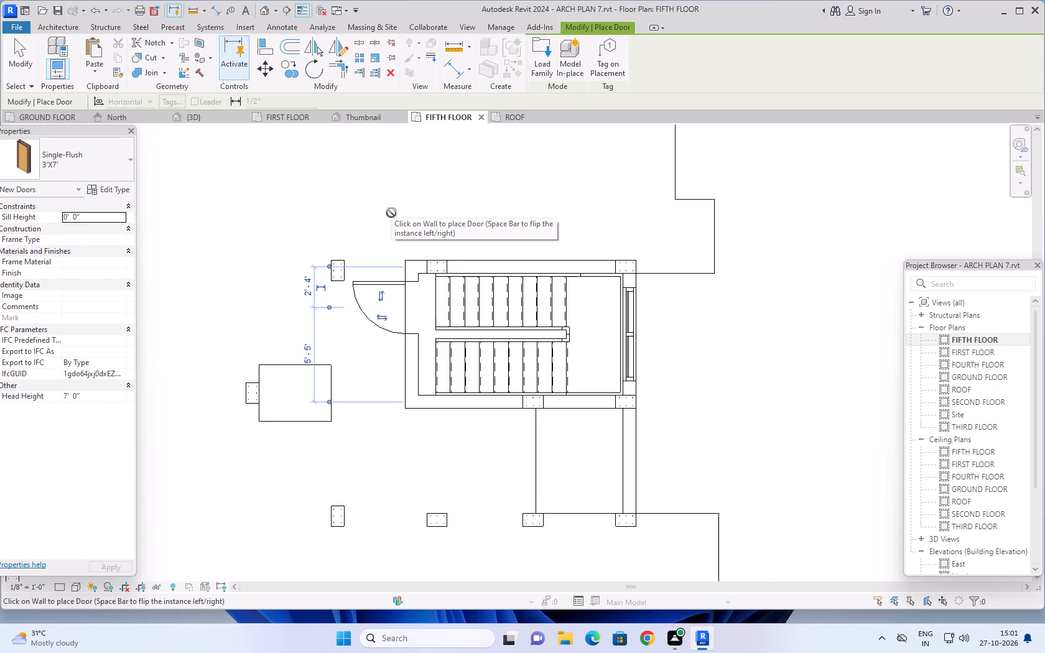
pyautogui.scroll(-1, 394, 213)
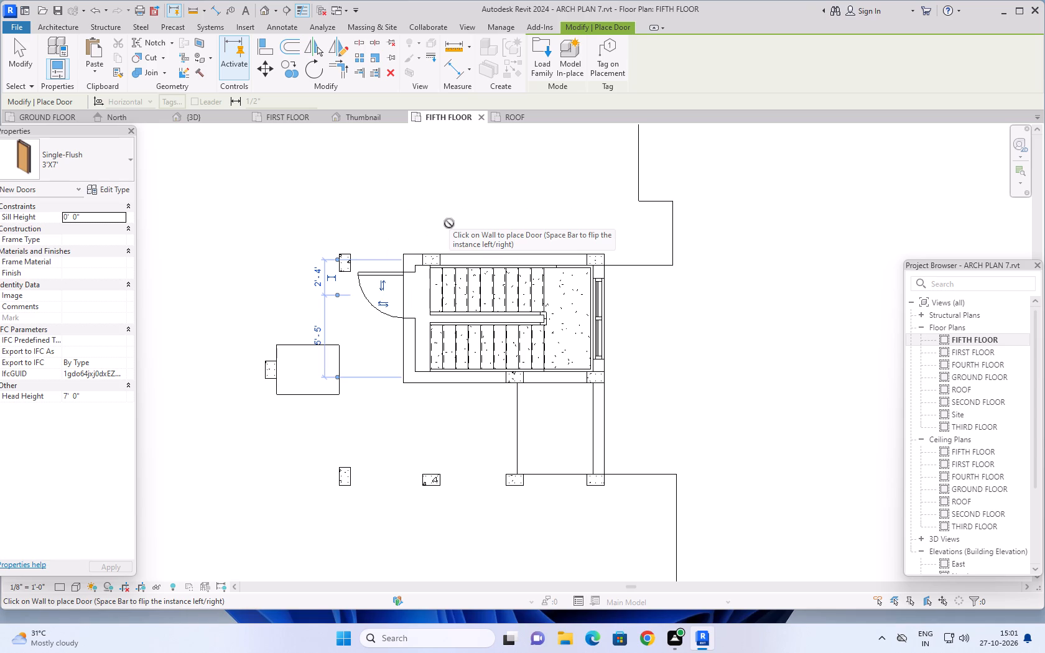
pyautogui.press('Escape')
pyautogui.press('Escape')
pyautogui.press('Escape')
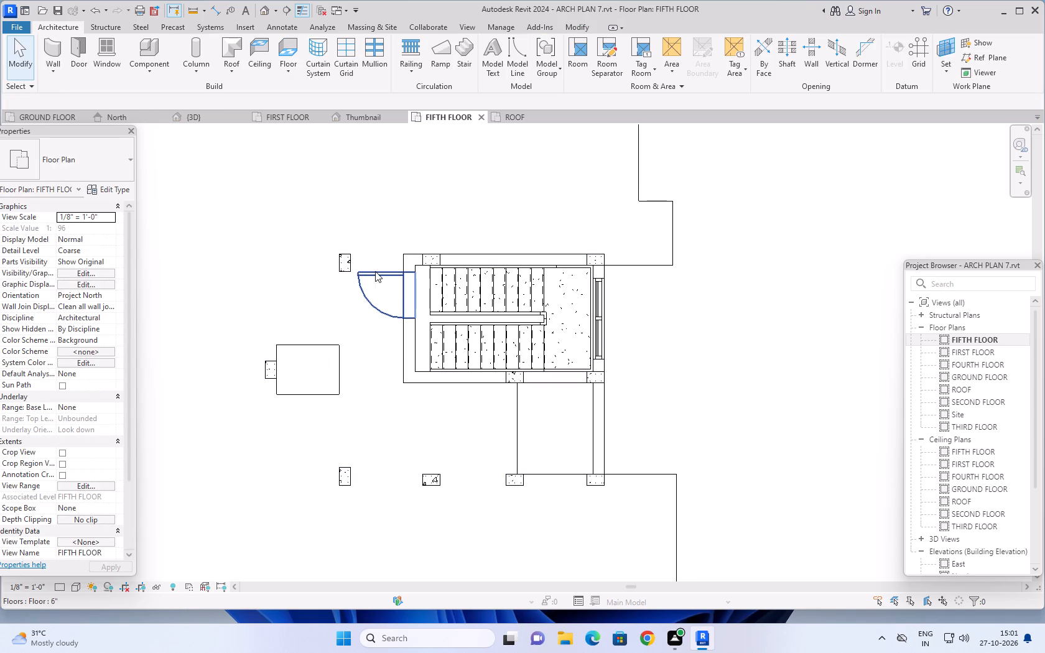
# Nudge the door along its wall until its centre is 1' 10 1/2" from the south wall's centreline, against that wall's inner face.
pyautogui.click(375, 271)
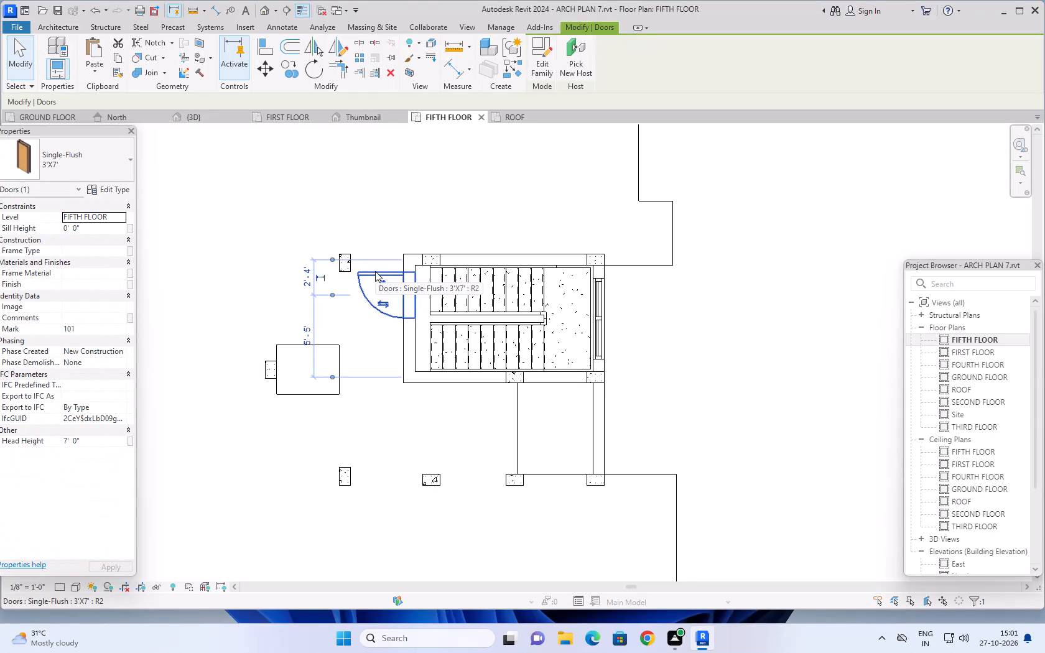
pyautogui.press('Down')
pyautogui.press('Down')
pyautogui.press('Down')
pyautogui.press('Down')
pyautogui.press('Down')
pyautogui.press('Down')
pyautogui.press('Down')
pyautogui.press('Down')
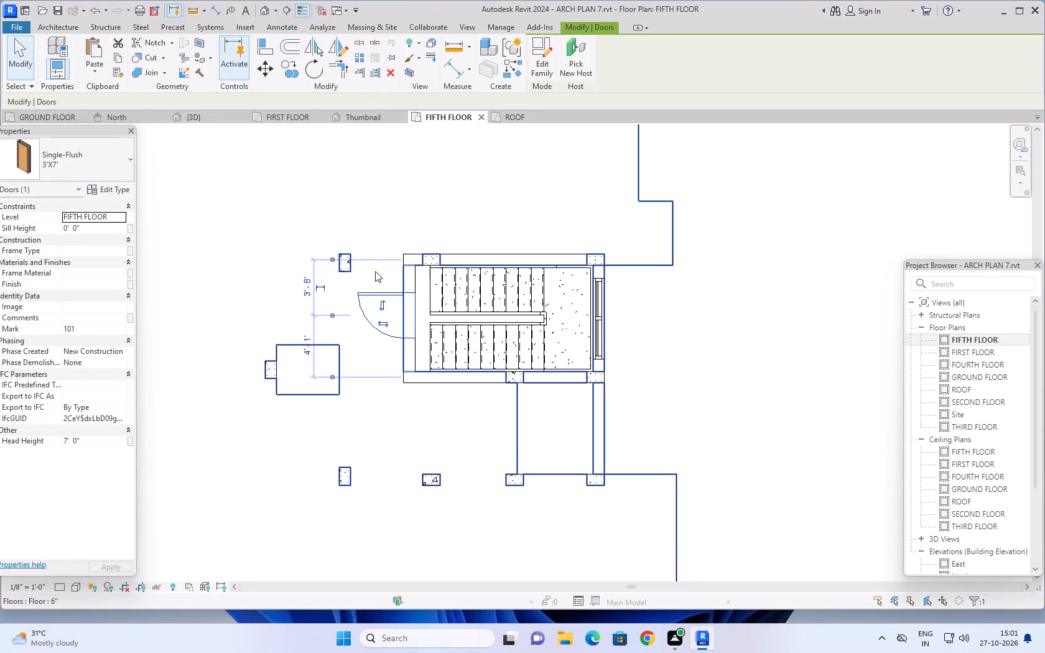
pyautogui.press('Down')
pyautogui.press('Down')
pyautogui.press('Down')
pyautogui.press('Down')
pyautogui.press('Down')
pyautogui.press('Down')
pyautogui.press('Down')
pyautogui.press('Down')
pyautogui.press('Down')
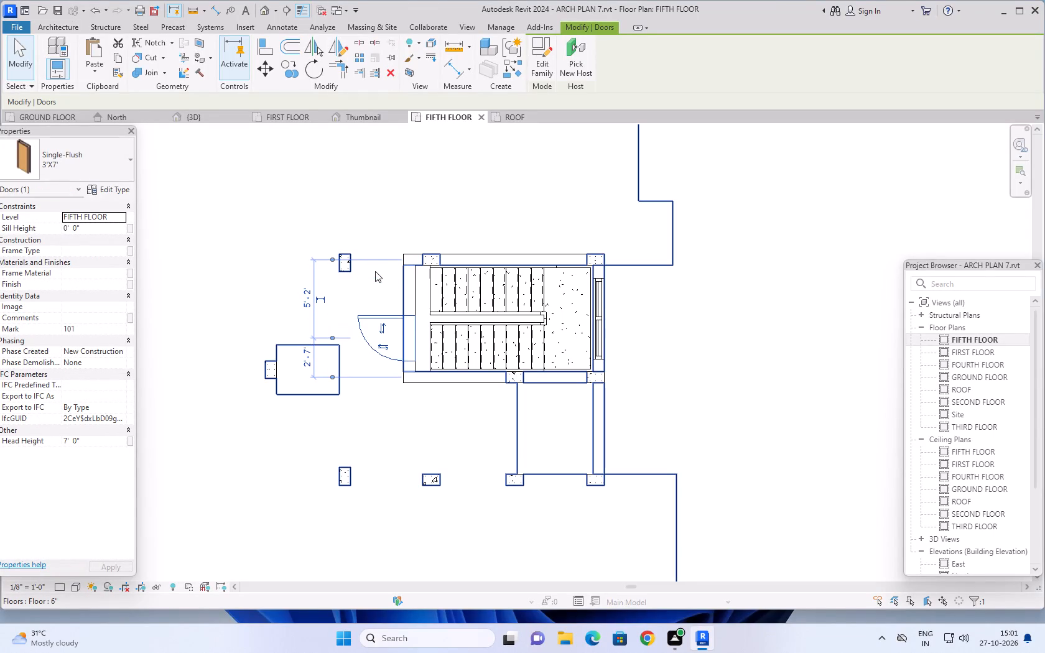
pyautogui.press('Down')
pyautogui.press('Down')
pyautogui.press('Down')
pyautogui.press('Down')
pyautogui.press('Down')
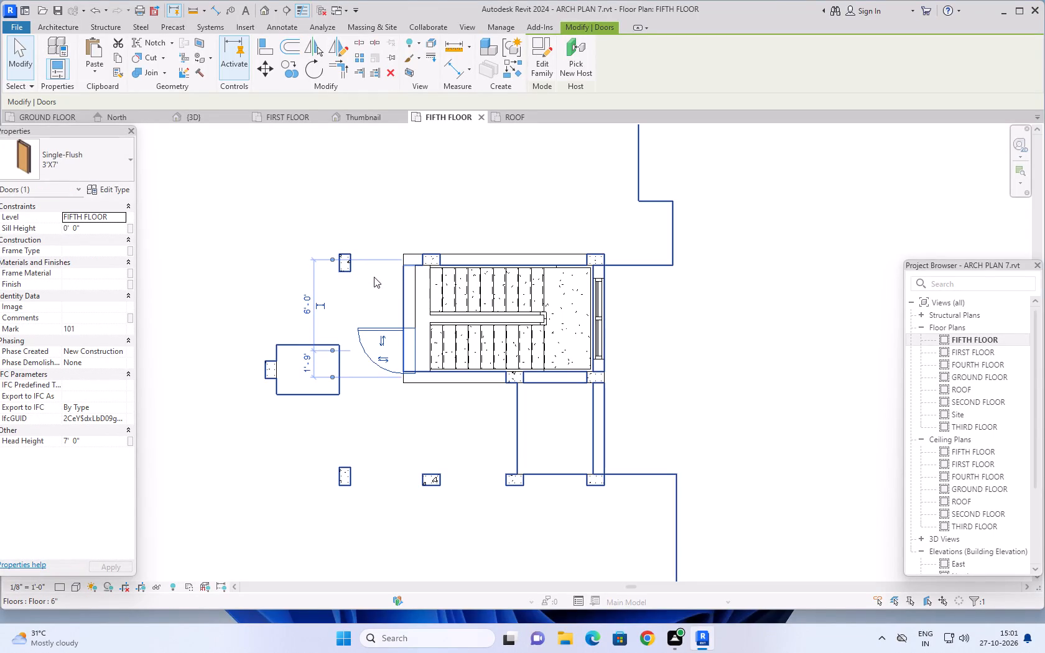
pyautogui.press('Up')
pyautogui.press('Up')
pyautogui.press('Up')
pyautogui.press('Up')
pyautogui.press('Up')
pyautogui.press('Up')
pyautogui.press('Up')
pyautogui.press('Up')
pyautogui.press('Up')
pyautogui.press('Up')
pyautogui.press('Up')
pyautogui.press('Up')
pyautogui.press('Up')
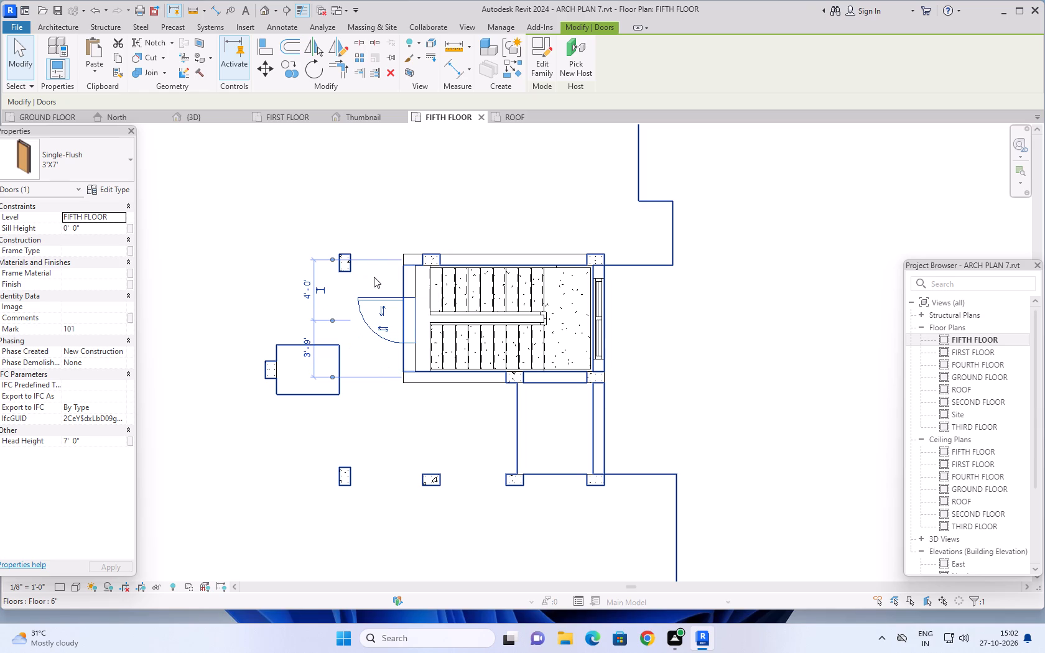
pyautogui.press('Up')
pyautogui.press('Up')
pyautogui.press('Up')
pyautogui.press('Up')
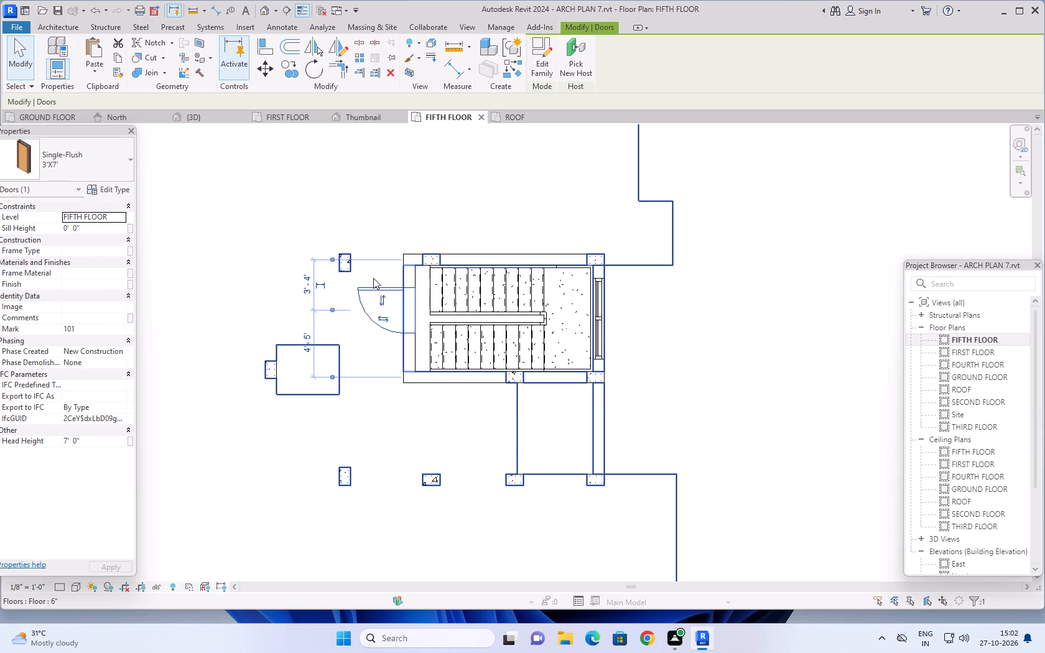
pyautogui.press('Down')
pyautogui.press('Down')
pyautogui.press('Down')
pyautogui.press('Down')
pyautogui.press('Down')
pyautogui.press('Down')
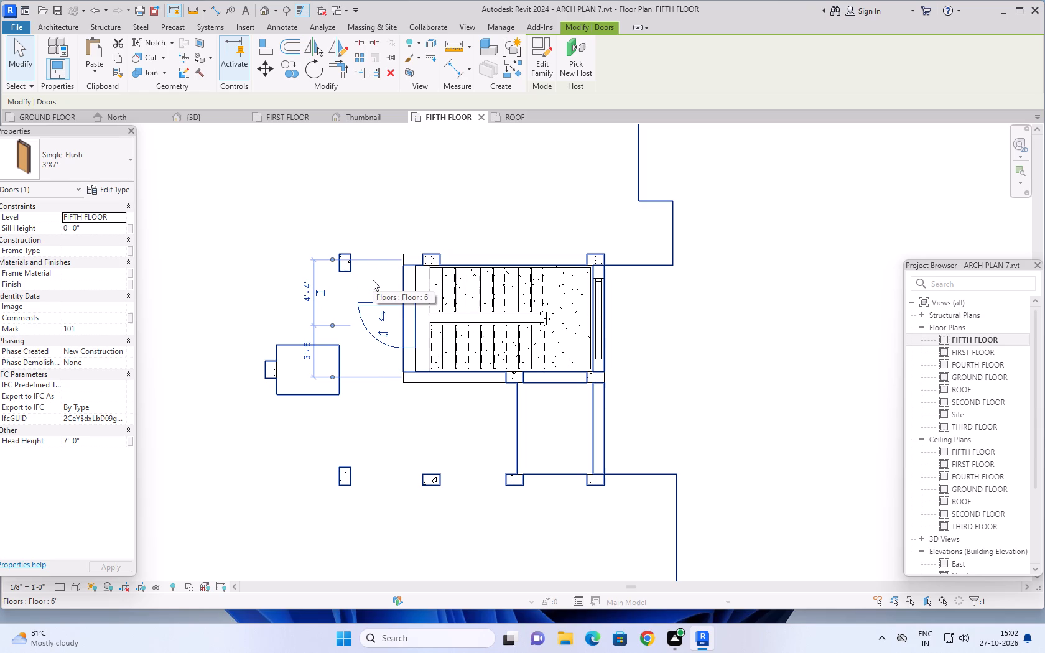
pyautogui.press('Down')
pyautogui.press('Down')
pyautogui.press('Down')
pyautogui.press('Down')
pyautogui.press('Down')
pyautogui.press('Down')
pyautogui.press('Down')
pyautogui.press('Down')
pyautogui.press('Down')
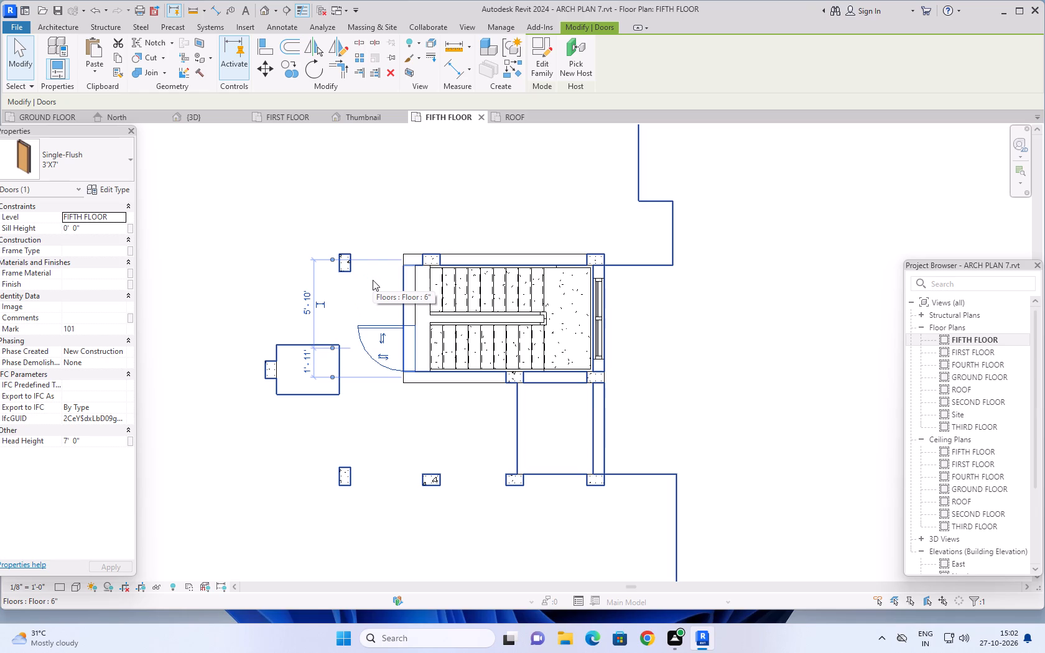
pyautogui.scroll(6, 357, 353)
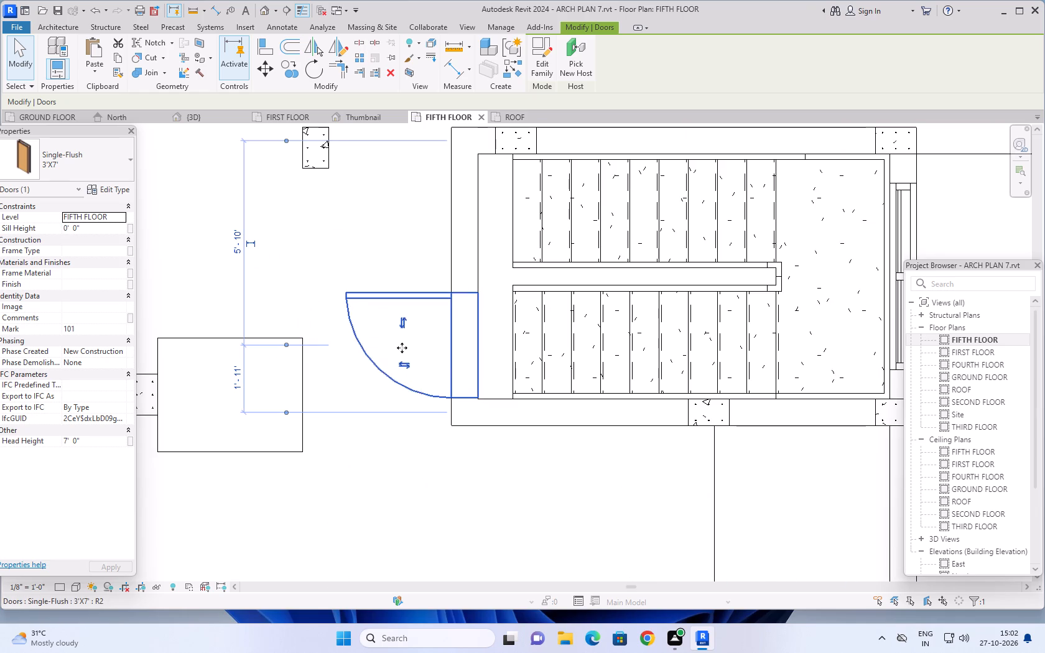
pyautogui.scroll(6, 423, 390)
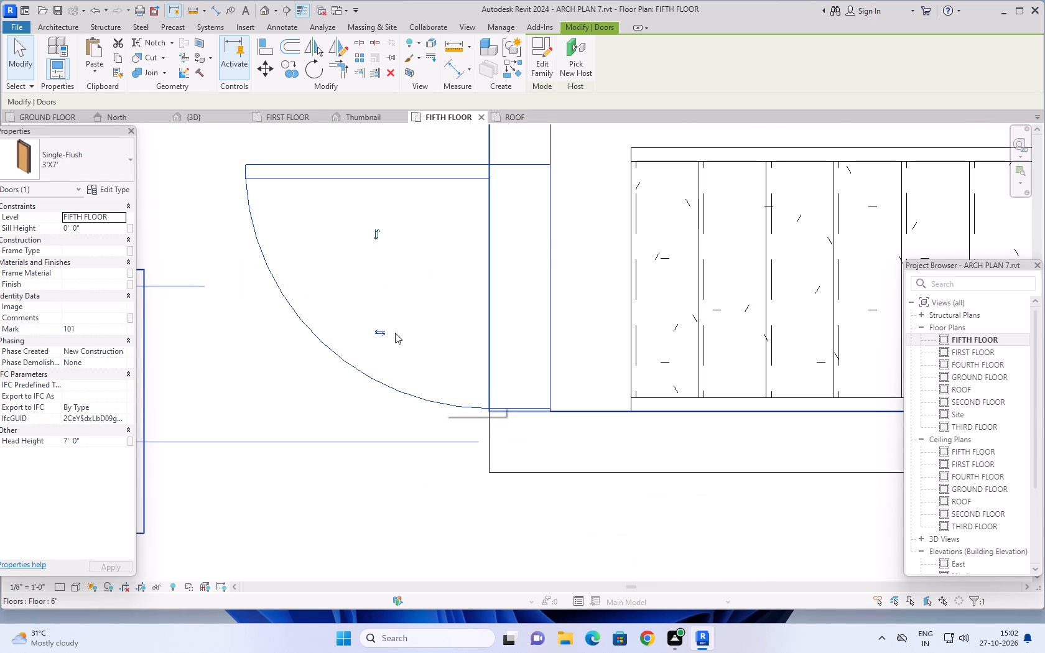
pyautogui.press('Down')
pyautogui.press('Down')
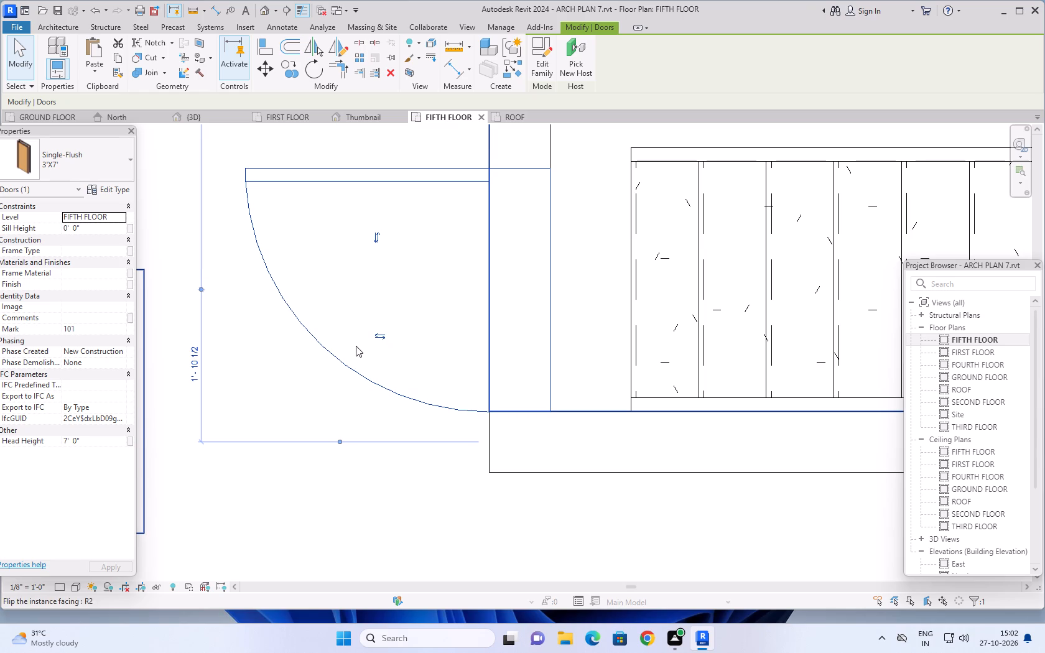
pyautogui.click(183, 190)
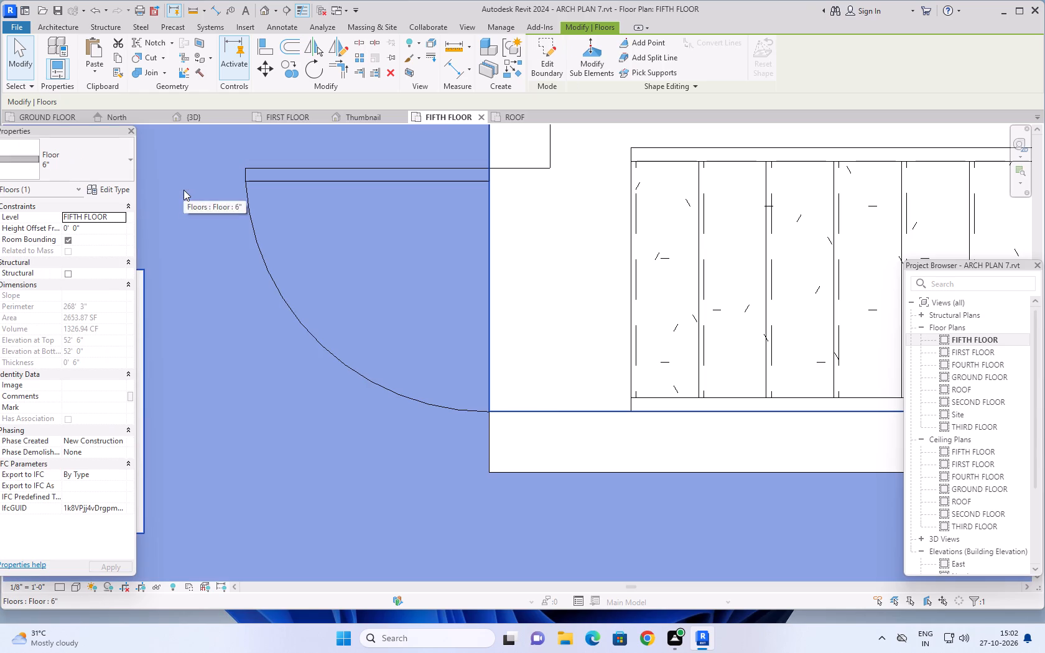
# Inspect the staircase enclosure's new roof slab and door from several sides in the 3D view.
pyautogui.scroll(-3, 211, 191)
pyautogui.click(202, 117)
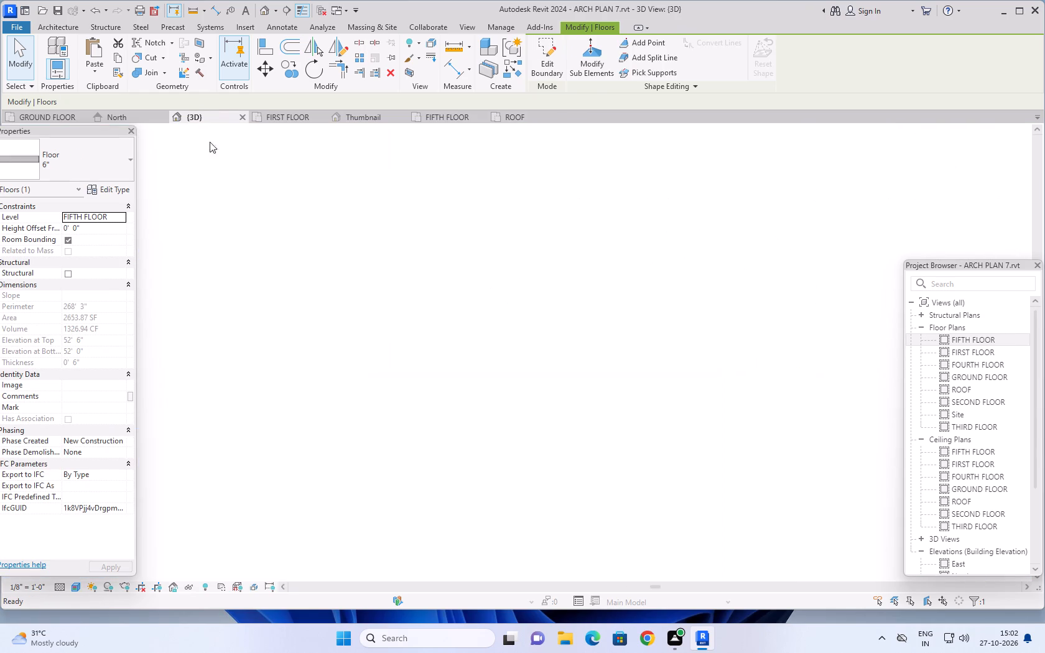
pyautogui.scroll(-4, 508, 323)
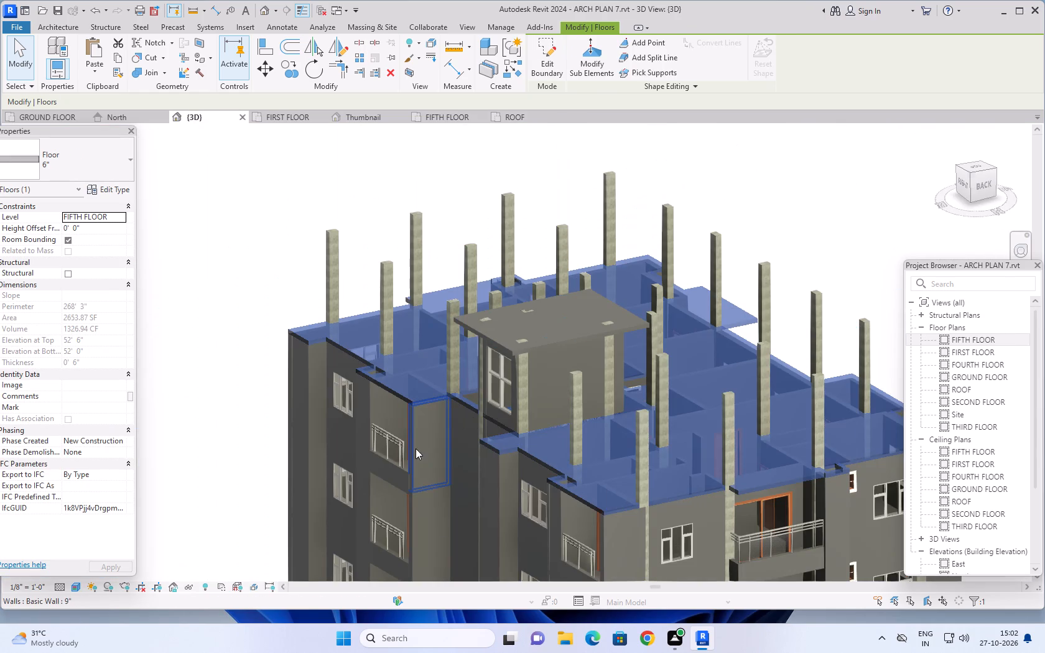
pyautogui.click(244, 277)
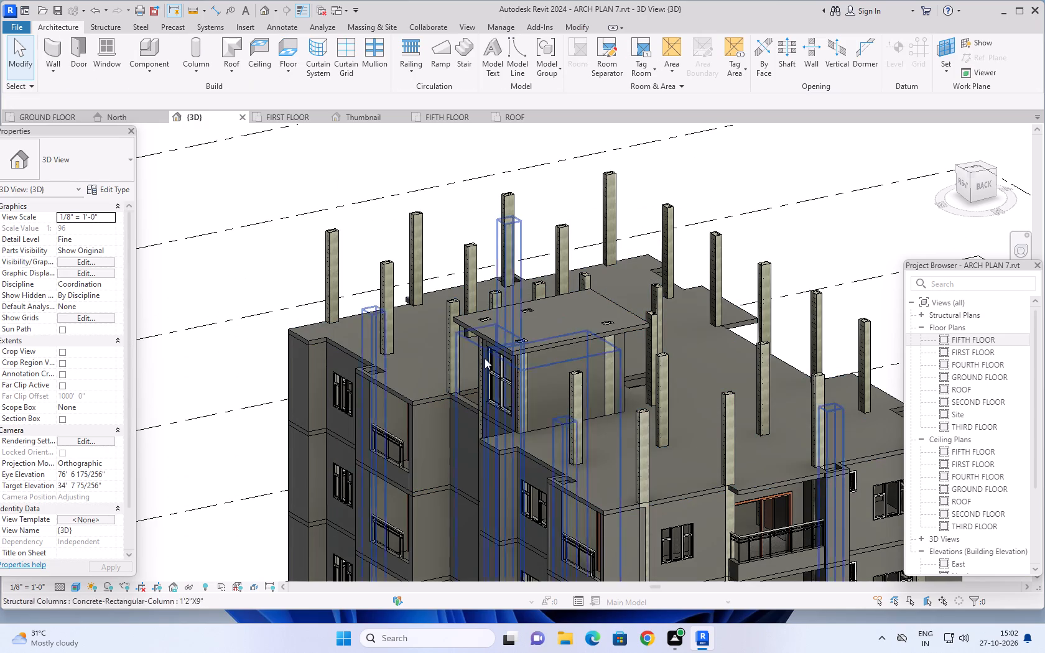
pyautogui.moveTo(783, 249); pyautogui.dragTo(697, 315, button='middle')
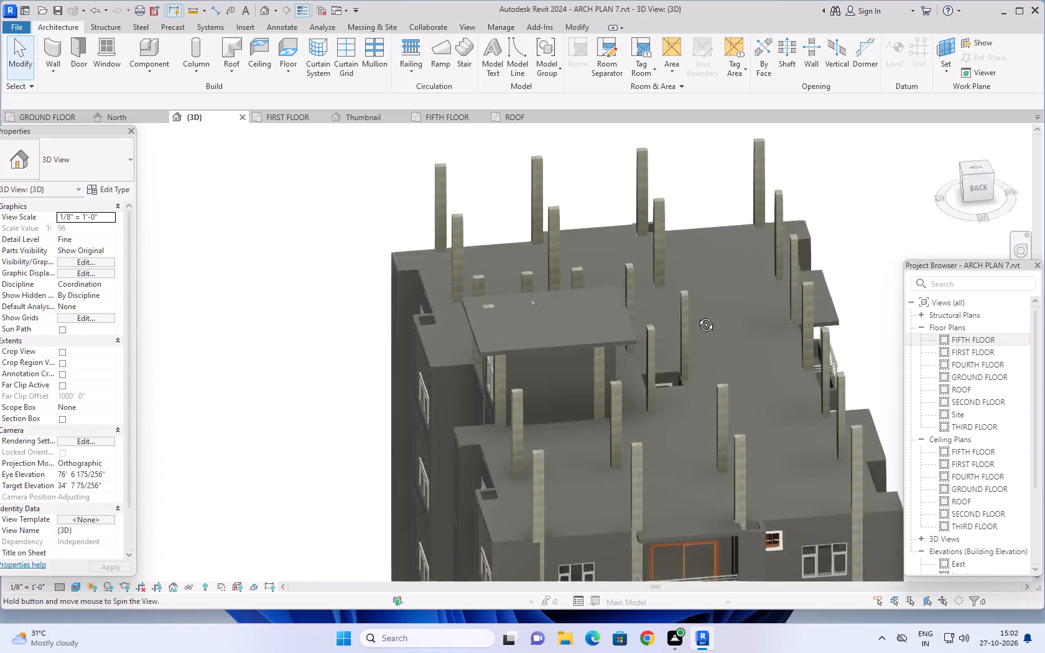
pyautogui.moveTo(697, 315); pyautogui.dragTo(559, 248, button='middle')
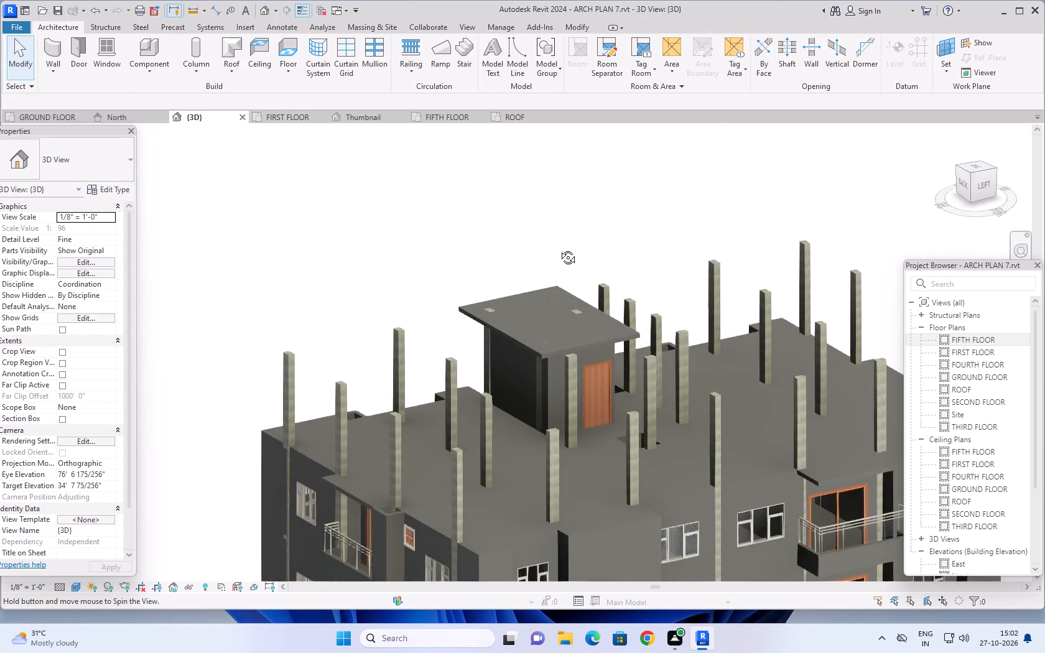
pyautogui.moveTo(559, 248); pyautogui.dragTo(605, 254, button='middle')
pyautogui.moveTo(679, 264); pyautogui.dragTo(534, 281, button='middle')
pyautogui.keyDown('shift'); pyautogui.moveTo(498, 407); pyautogui.dragTo(509, 382, button='middle'); pyautogui.keyUp('shift')
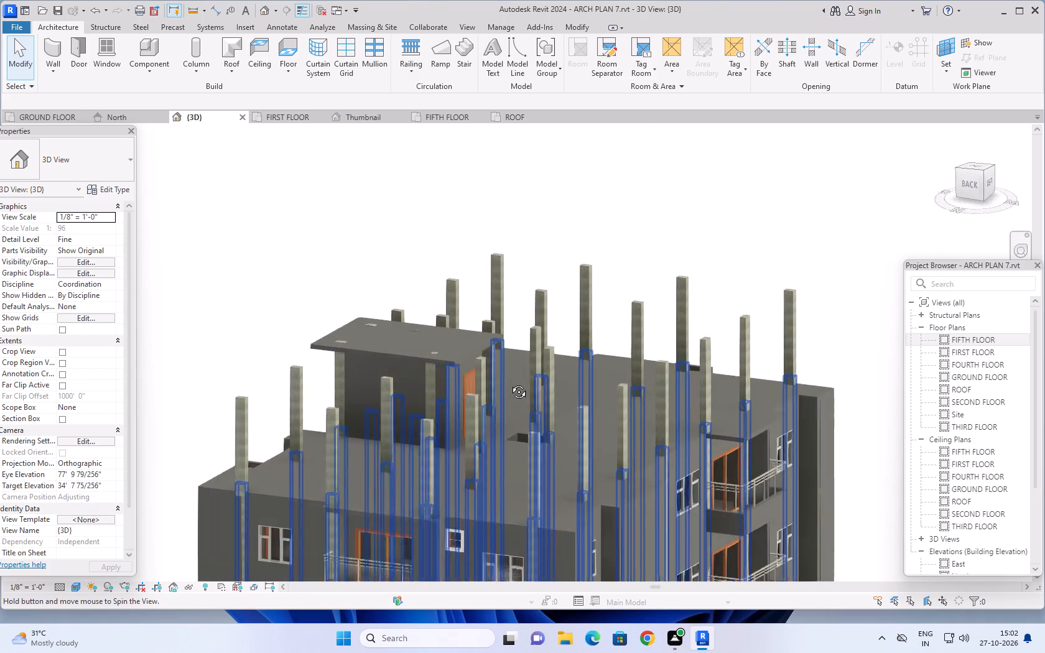
pyautogui.keyDown('shift'); pyautogui.moveTo(509, 382); pyautogui.dragTo(470, 396, button='middle'); pyautogui.keyUp('shift')
pyautogui.scroll(5, 470, 411)
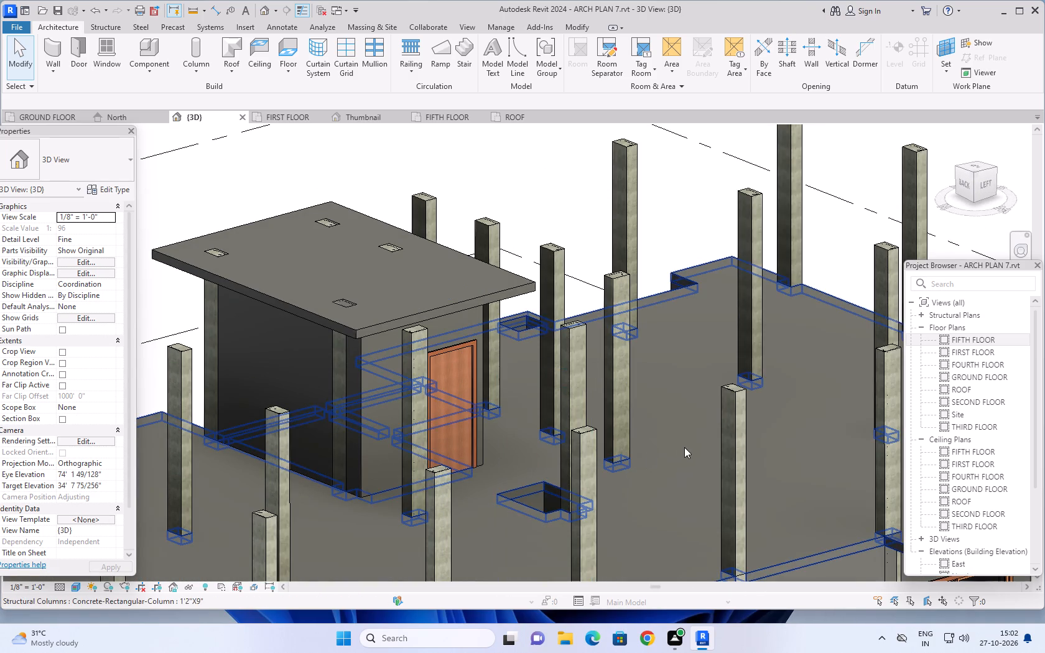
pyautogui.moveTo(684, 450); pyautogui.dragTo(601, 532, button='middle')
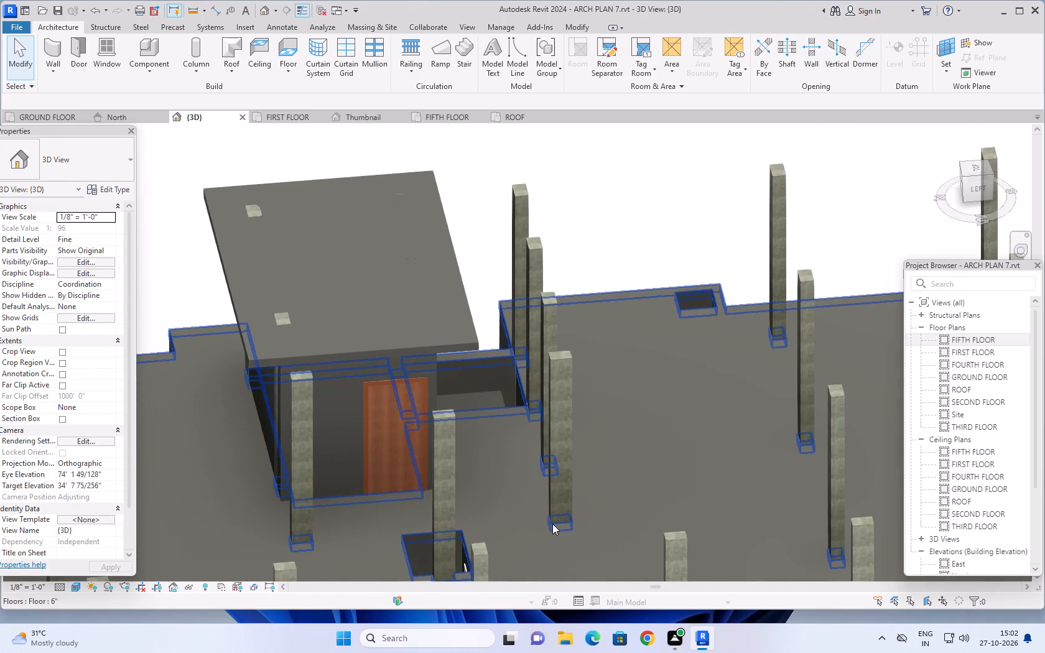
pyautogui.click(395, 480)
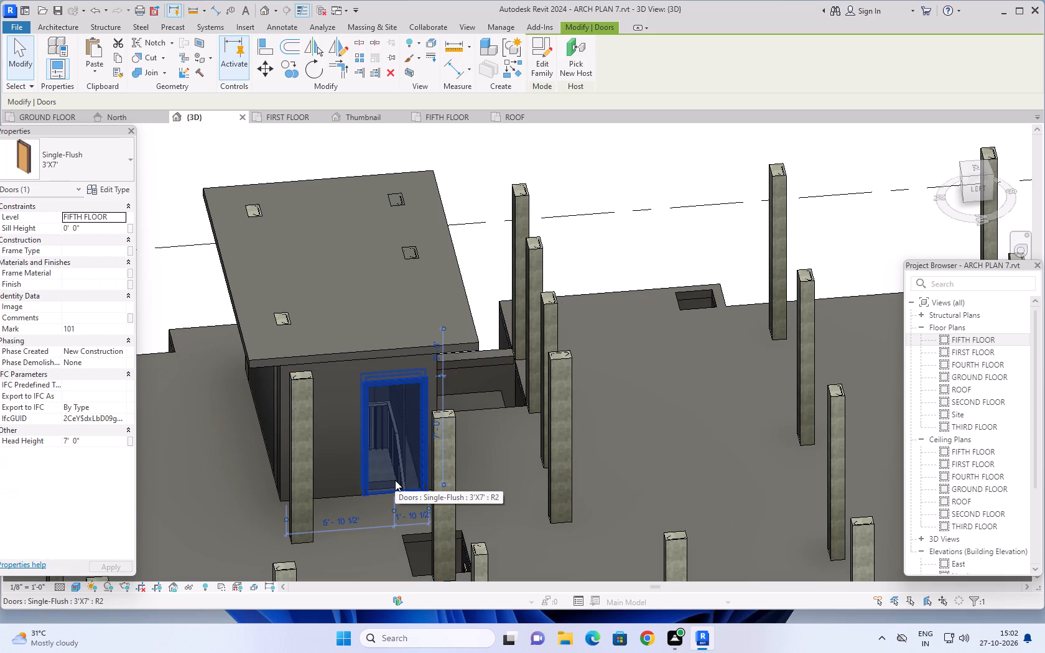
pyautogui.press('Escape')
# Review the whole apartment building in 3D, from the rooftop columns and staircase enclosure down to the ground.
pyautogui.scroll(-3, 639, 475)
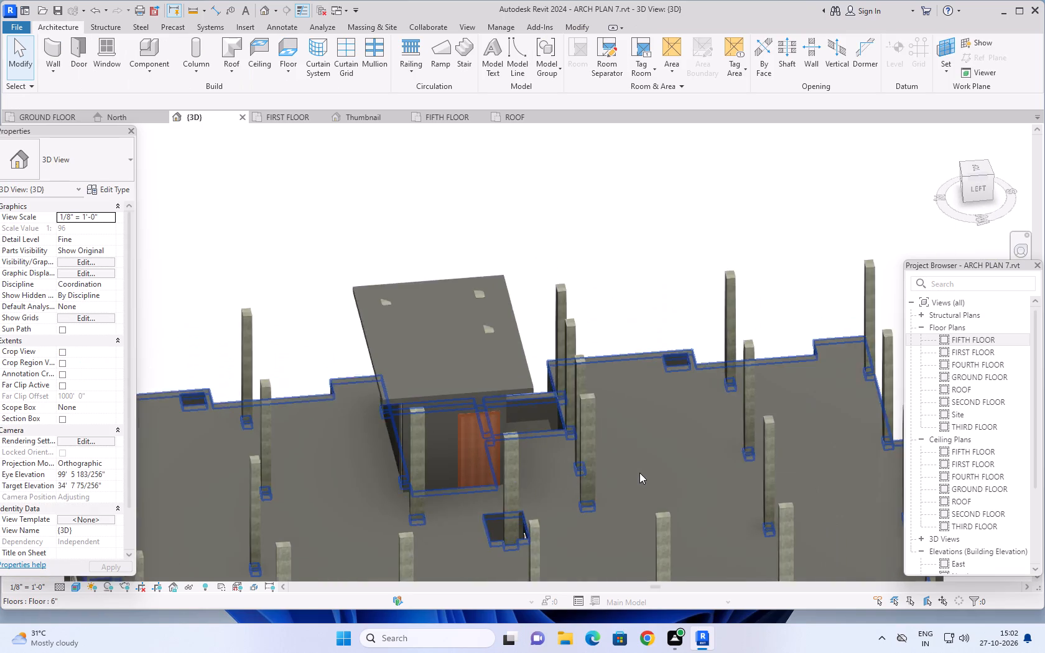
pyautogui.scroll(-4, 639, 473)
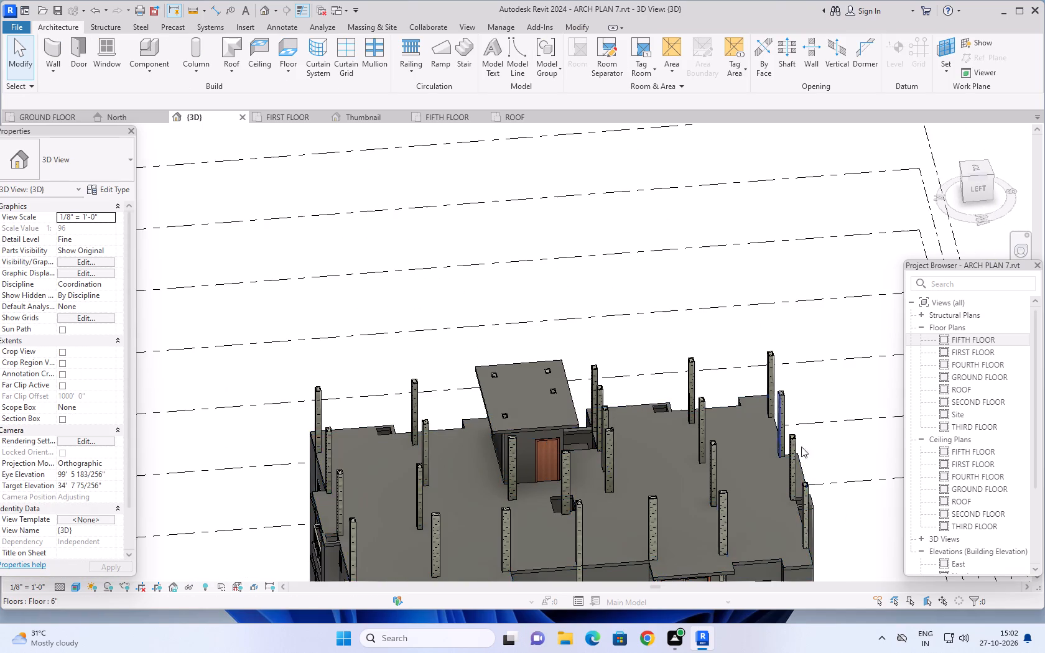
pyautogui.keyDown('shift'); pyautogui.moveTo(827, 455); pyautogui.dragTo(649, 366, button='middle'); pyautogui.keyUp('shift')
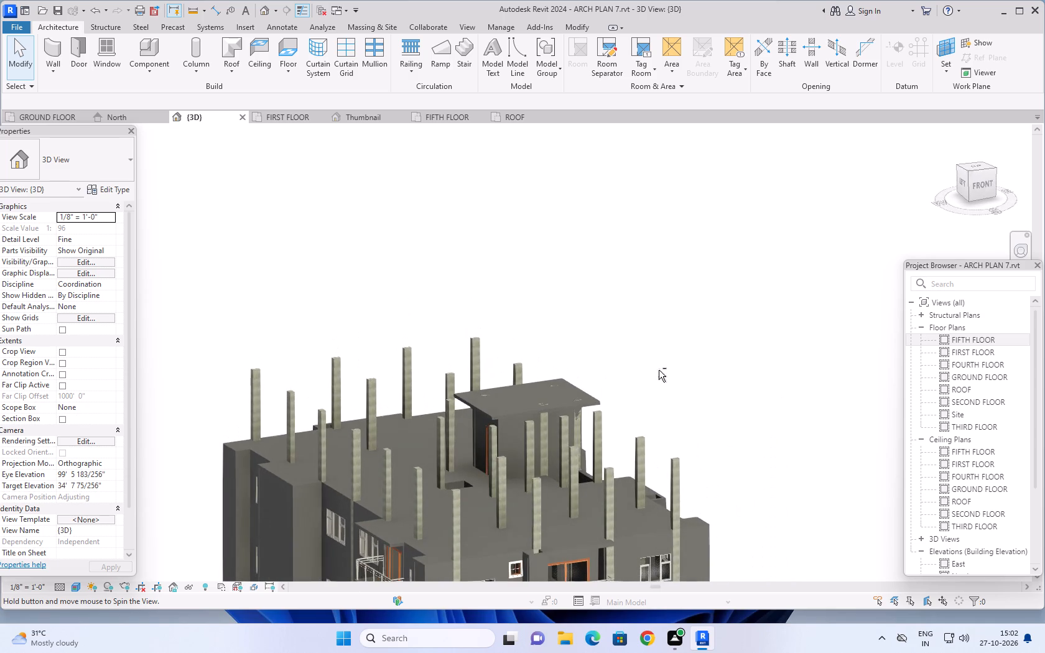
pyautogui.scroll(-1, 678, 402)
pyautogui.moveTo(690, 437); pyautogui.dragTo(680, 381, button='middle')
pyautogui.keyDown('shift'); pyautogui.moveTo(696, 396); pyautogui.dragTo(743, 364, button='middle'); pyautogui.keyUp('shift')
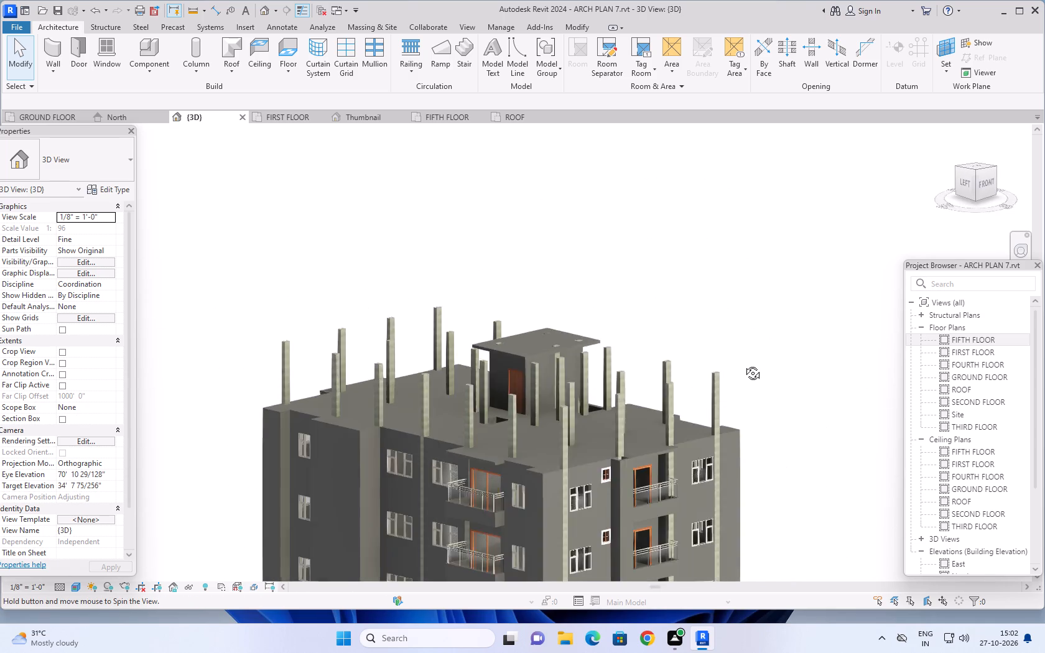
pyautogui.keyDown('shift'); pyautogui.moveTo(743, 364); pyautogui.dragTo(753, 342, button='middle'); pyautogui.keyUp('shift')
pyautogui.scroll(-2, 792, 420)
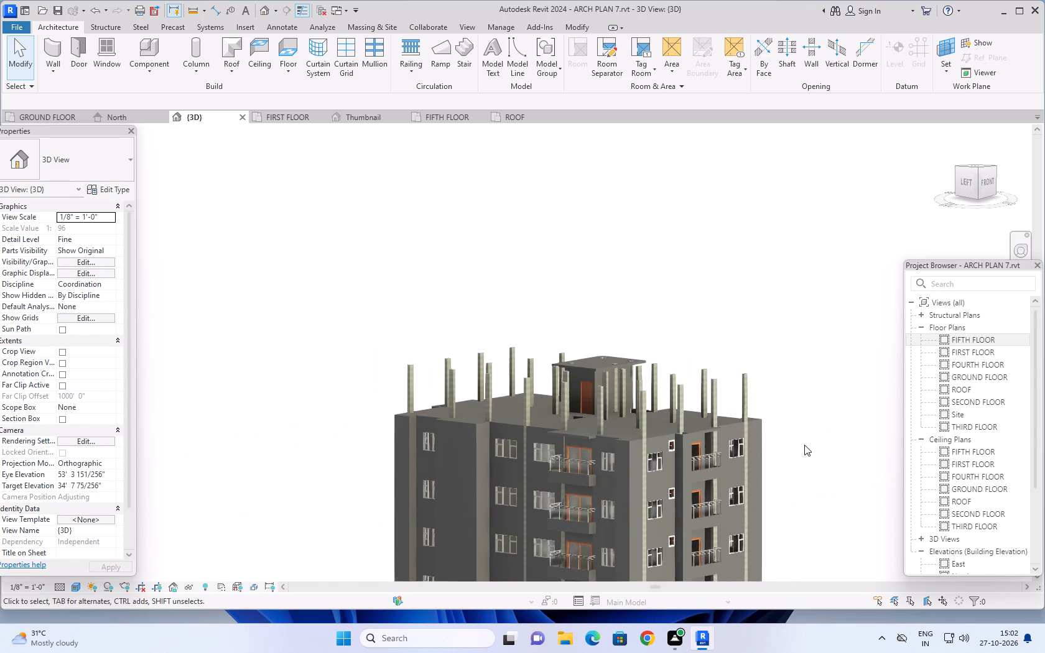
pyautogui.moveTo(797, 442); pyautogui.dragTo(713, 351, button='middle')
pyautogui.moveTo(709, 445); pyautogui.dragTo(697, 458, button='middle')
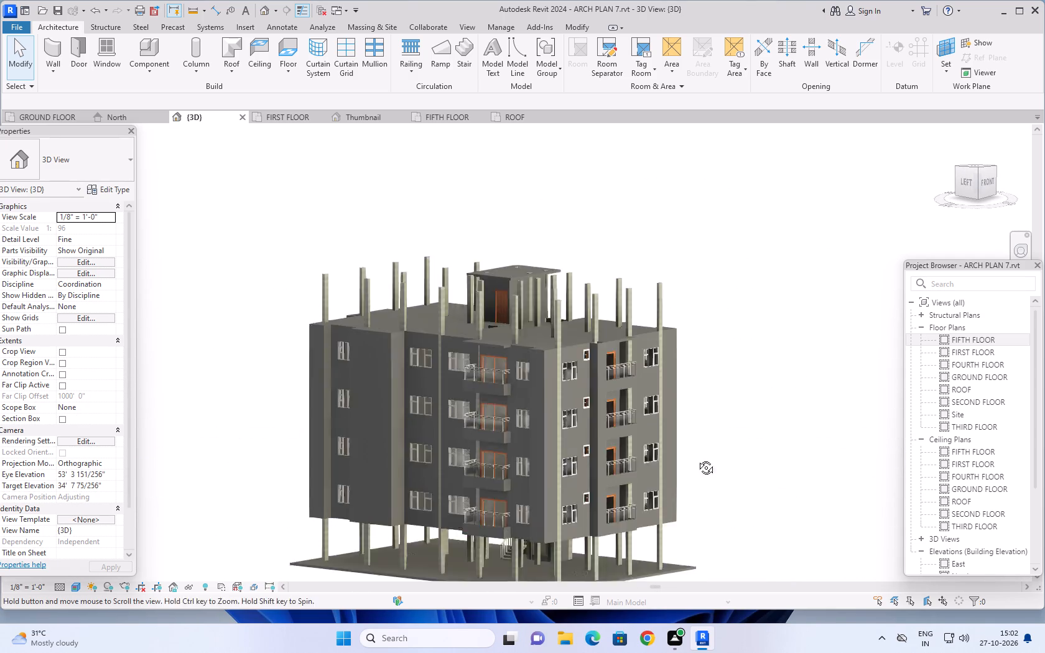
# Examine the front and left facades in 3D, checking the balconies, sliding doors and windows on each storey.
pyautogui.moveTo(697, 458); pyautogui.dragTo(618, 467, button='middle')
pyautogui.scroll(2, 496, 474)
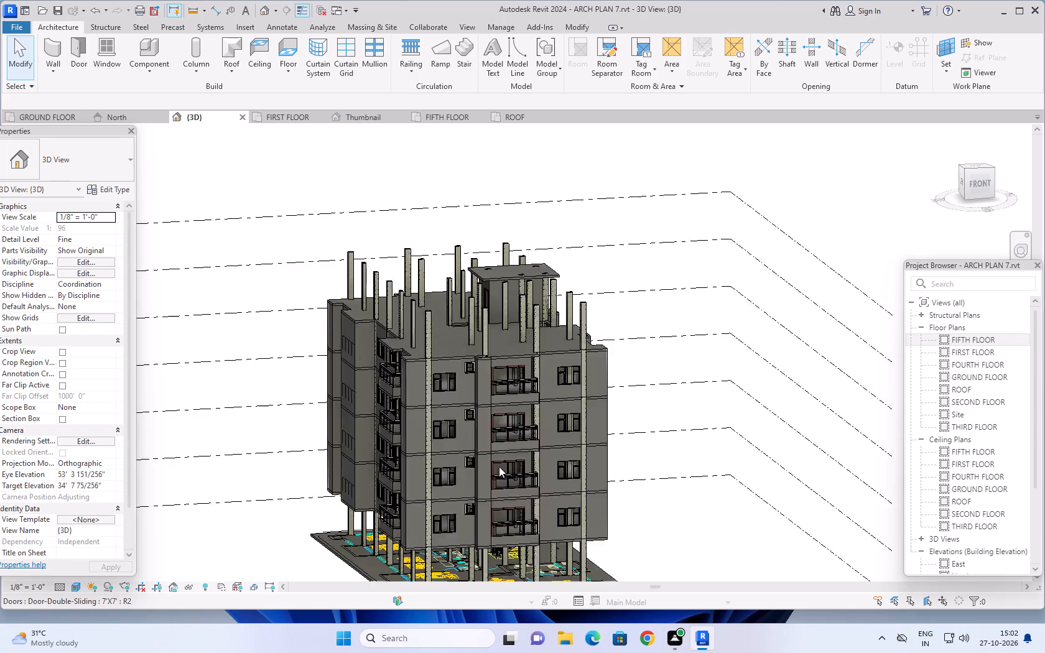
pyautogui.scroll(3, 499, 466)
pyautogui.keyDown('shift'); pyautogui.moveTo(518, 456); pyautogui.dragTo(518, 459, button='middle'); pyautogui.keyUp('shift')
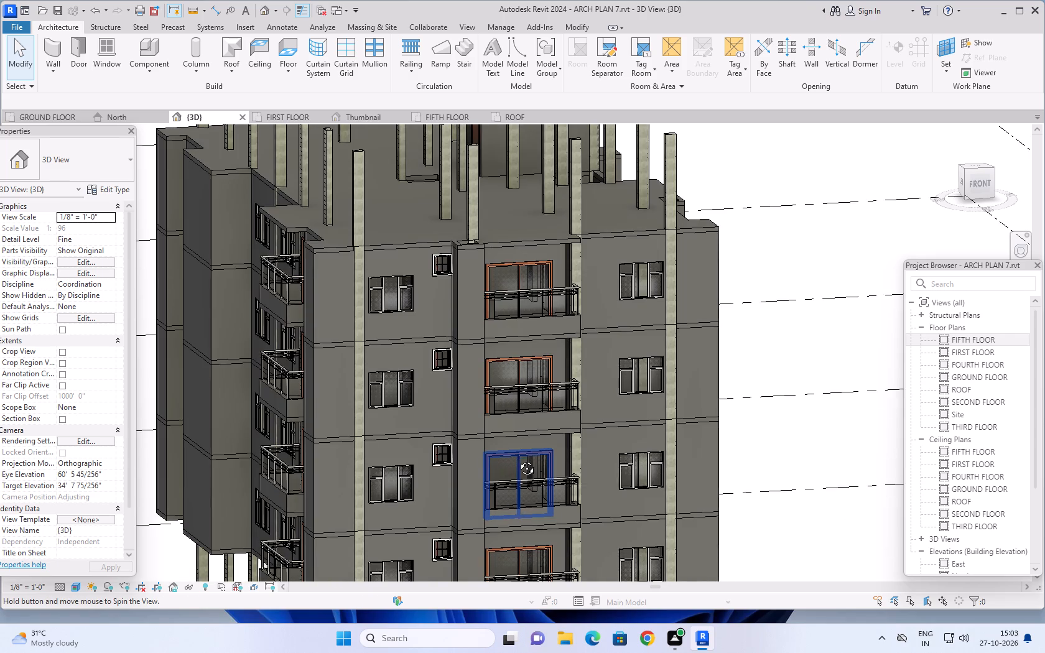
pyautogui.keyDown('shift'); pyautogui.moveTo(518, 459); pyautogui.dragTo(503, 537, button='middle'); pyautogui.keyUp('shift')
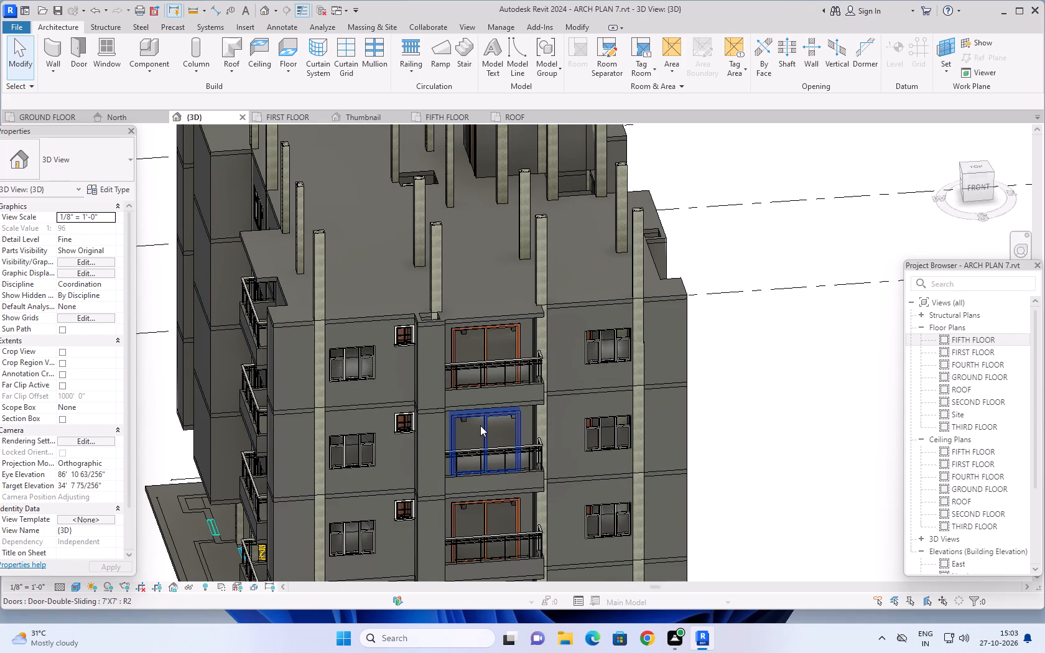
pyautogui.keyDown('shift'); pyautogui.moveTo(480, 422); pyautogui.dragTo(494, 532, button='middle'); pyautogui.keyUp('shift')
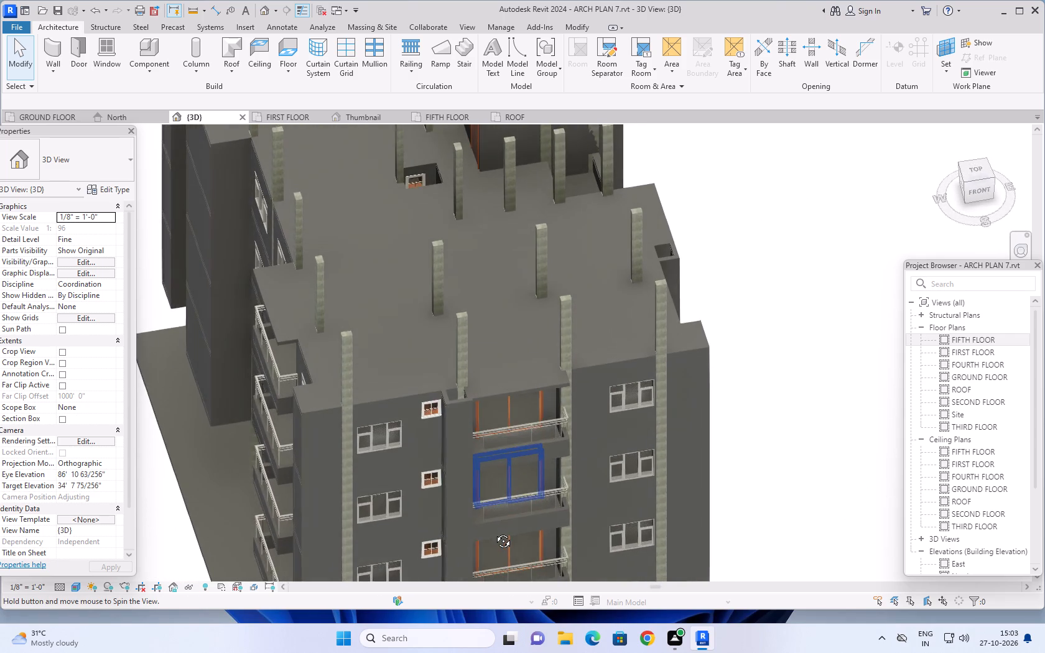
pyautogui.keyDown('shift'); pyautogui.moveTo(494, 532); pyautogui.dragTo(627, 526, button='middle'); pyautogui.keyUp('shift')
pyautogui.keyDown('shift'); pyautogui.middleClick(628, 526); pyautogui.keyUp('shift')
pyautogui.keyDown('shift'); pyautogui.moveTo(635, 520); pyautogui.dragTo(675, 509, button='middle'); pyautogui.keyUp('shift')
pyautogui.keyDown('shift'); pyautogui.middleClick(675, 509); pyautogui.keyUp('shift')
pyautogui.keyDown('shift'); pyautogui.moveTo(675, 509); pyautogui.dragTo(661, 516, button='middle'); pyautogui.keyUp('shift')
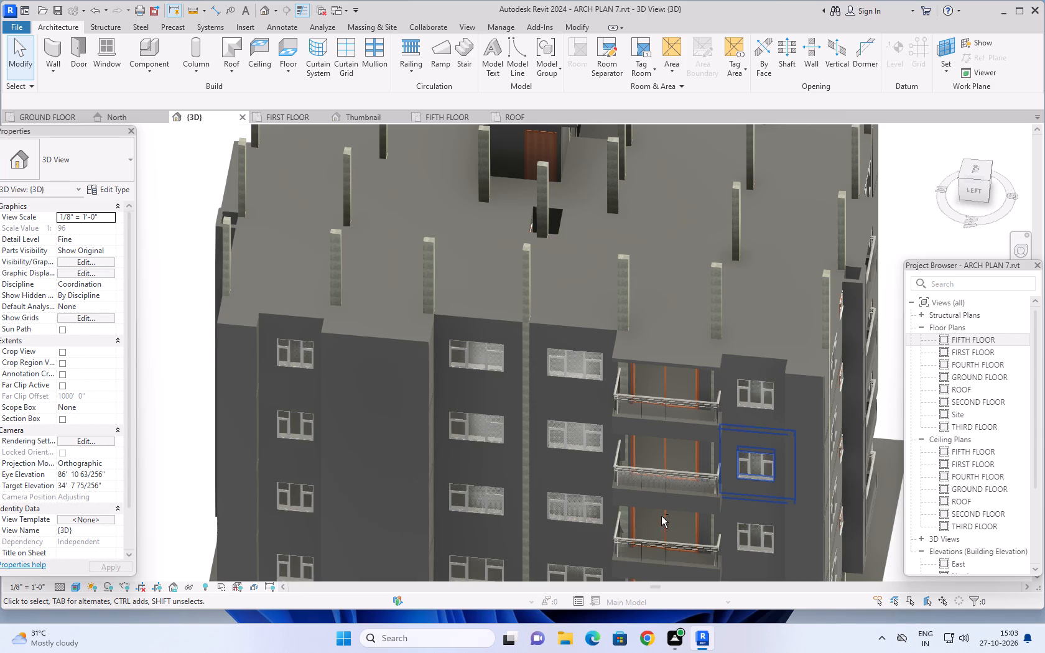
pyautogui.keyDown('shift'); pyautogui.moveTo(661, 516); pyautogui.dragTo(542, 537, button='middle'); pyautogui.keyUp('shift')
pyautogui.scroll(5, 532, 515)
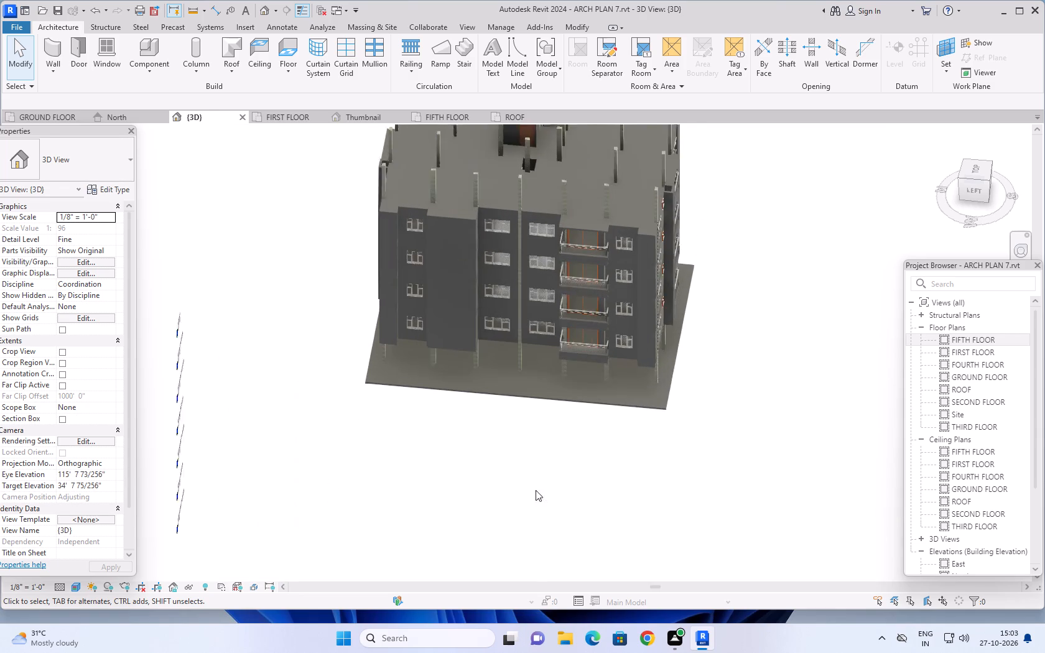
pyautogui.moveTo(560, 460); pyautogui.dragTo(541, 565, button='middle')
pyautogui.keyDown('shift'); pyautogui.moveTo(540, 521); pyautogui.dragTo(542, 521, button='middle'); pyautogui.keyUp('shift')
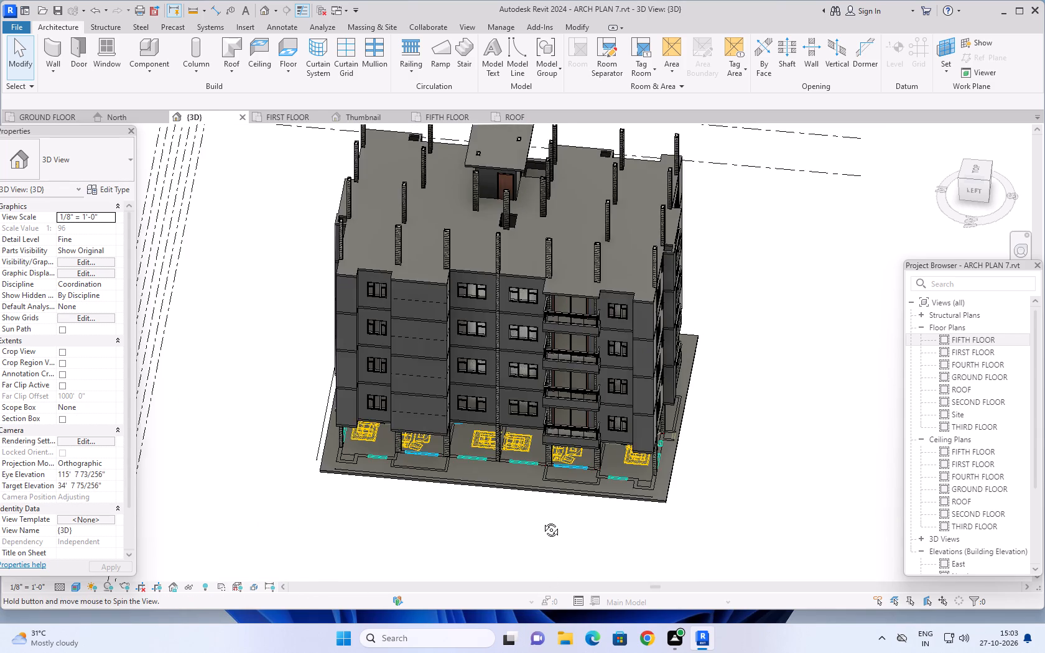
pyautogui.keyDown('shift'); pyautogui.moveTo(542, 521); pyautogui.dragTo(389, 498, button='middle'); pyautogui.keyUp('shift')
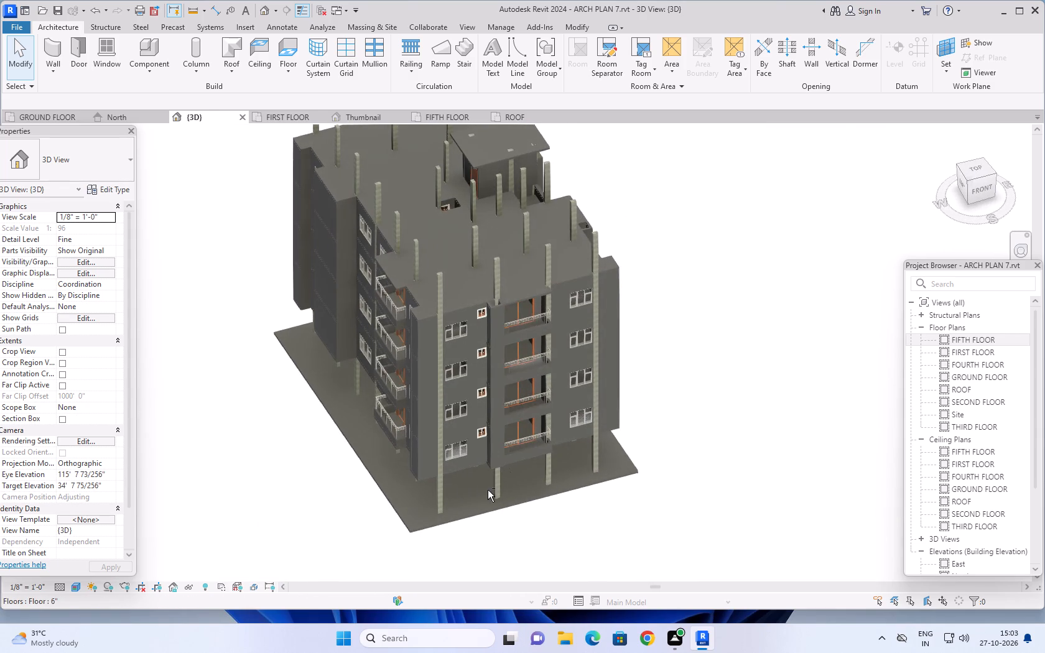
# Review the whole building in 3D around its front-left corner, from the rooftop staircase enclosure down to the ground slab.
pyautogui.scroll(-1, 680, 358)
pyautogui.moveTo(673, 316); pyautogui.dragTo(664, 392, button='middle')
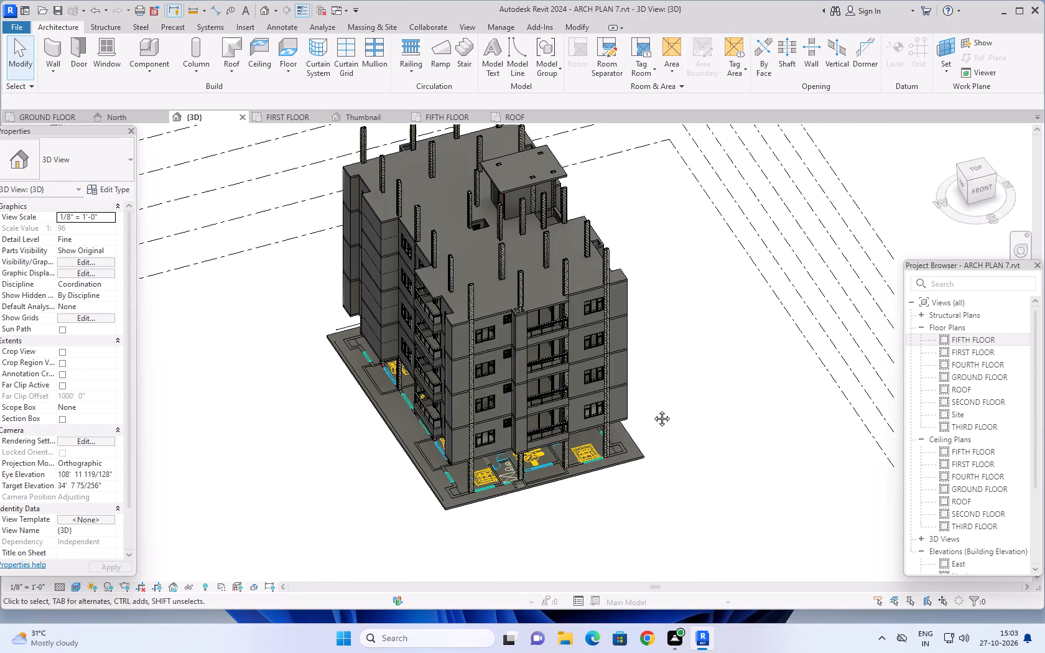
pyautogui.moveTo(647, 415); pyautogui.dragTo(641, 422, button='middle')
pyautogui.moveTo(664, 387); pyautogui.dragTo(663, 417, button='middle')
pyautogui.moveTo(667, 404); pyautogui.dragTo(671, 402, button='middle')
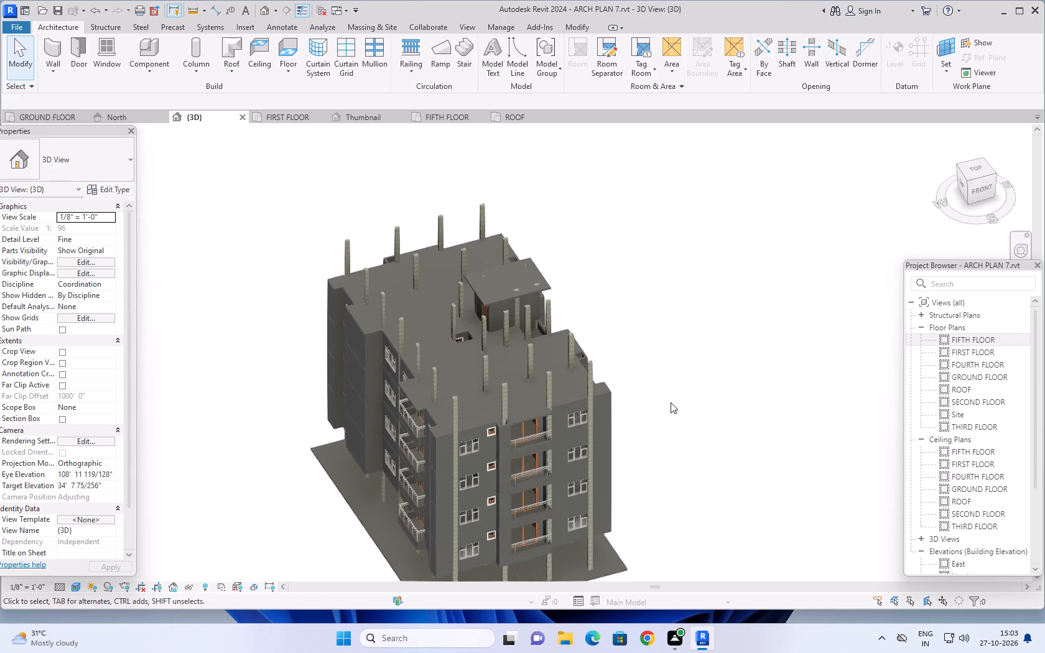
pyautogui.moveTo(671, 402); pyautogui.dragTo(728, 374, button='middle')
pyautogui.moveTo(740, 391); pyautogui.dragTo(702, 419, button='middle')
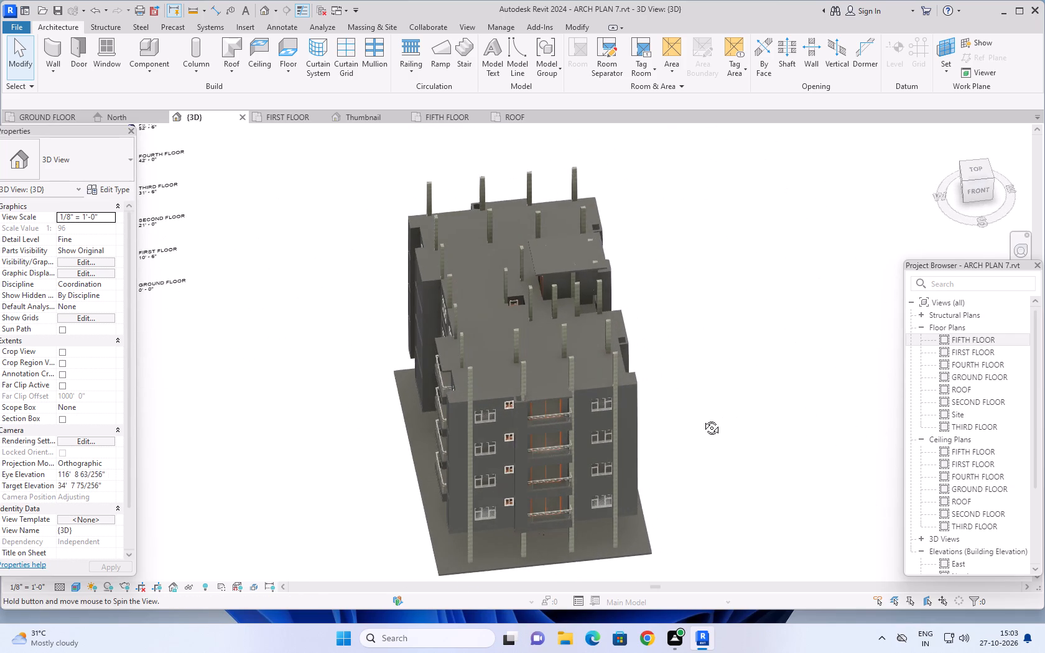
pyautogui.moveTo(702, 419); pyautogui.dragTo(763, 305, button='middle')
pyautogui.moveTo(755, 356); pyautogui.dragTo(779, 323, button='middle')
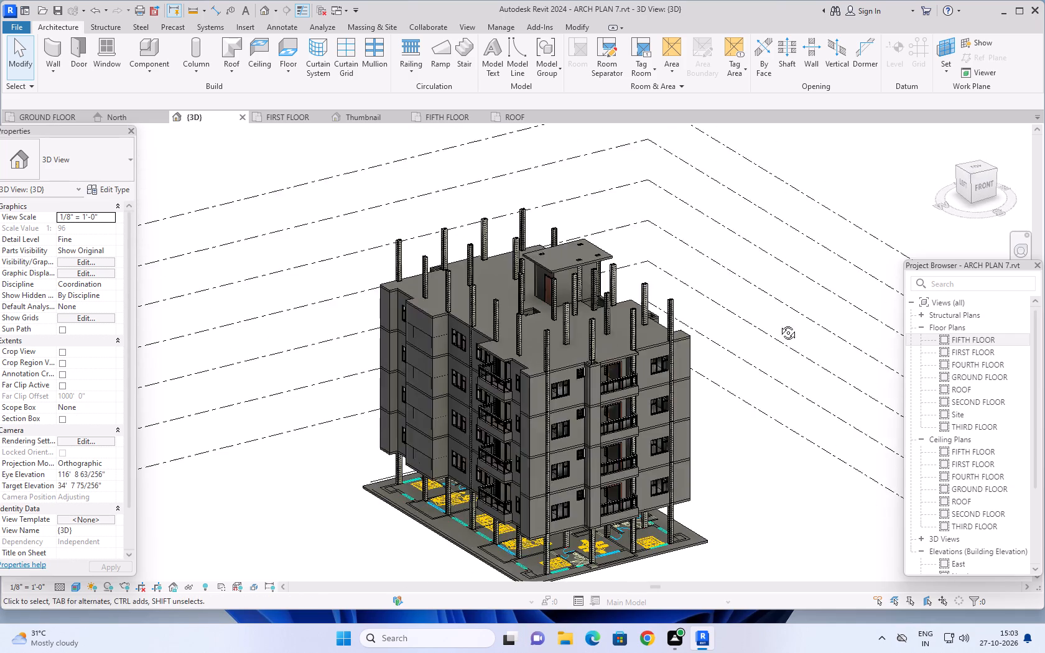
pyautogui.moveTo(779, 323); pyautogui.dragTo(794, 305, button='middle')
pyautogui.moveTo(767, 330); pyautogui.dragTo(717, 411, button='middle')
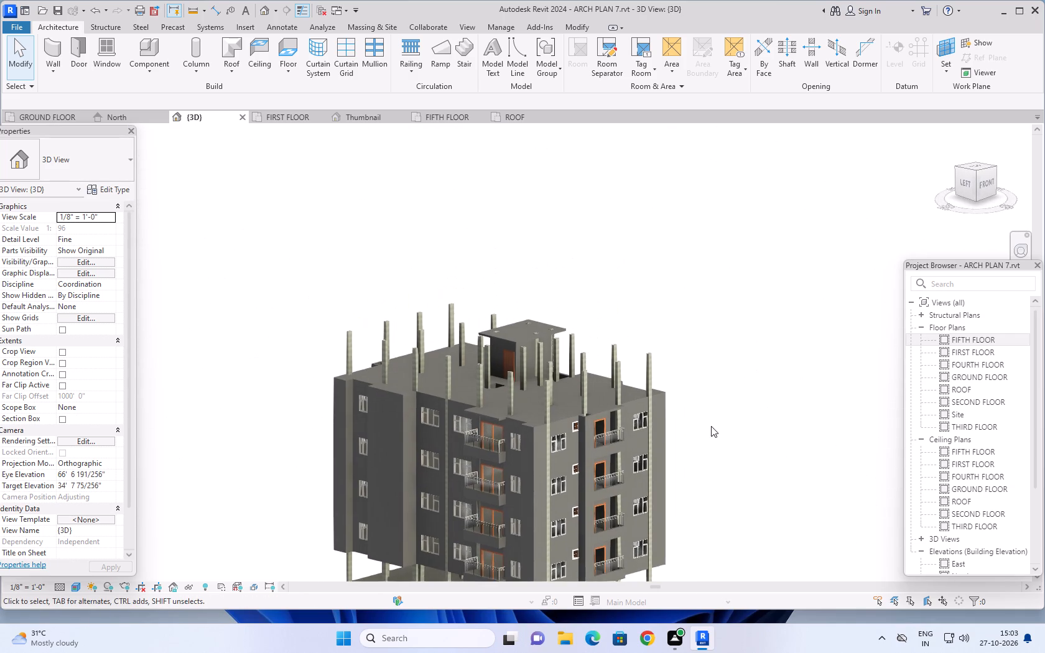
pyautogui.keyDown('shift'); pyautogui.moveTo(711, 426); pyautogui.dragTo(776, 391, button='middle'); pyautogui.keyUp('shift')
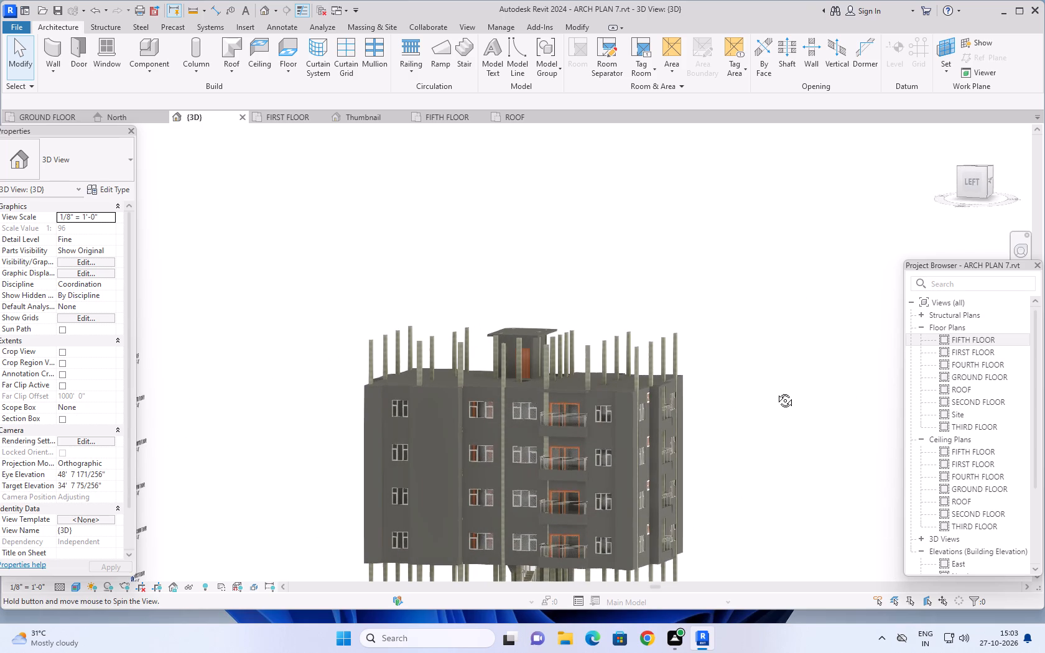
pyautogui.keyDown('shift'); pyautogui.moveTo(776, 391); pyautogui.dragTo(685, 461, button='middle'); pyautogui.keyUp('shift')
pyautogui.moveTo(723, 459); pyautogui.dragTo(765, 412, button='middle')
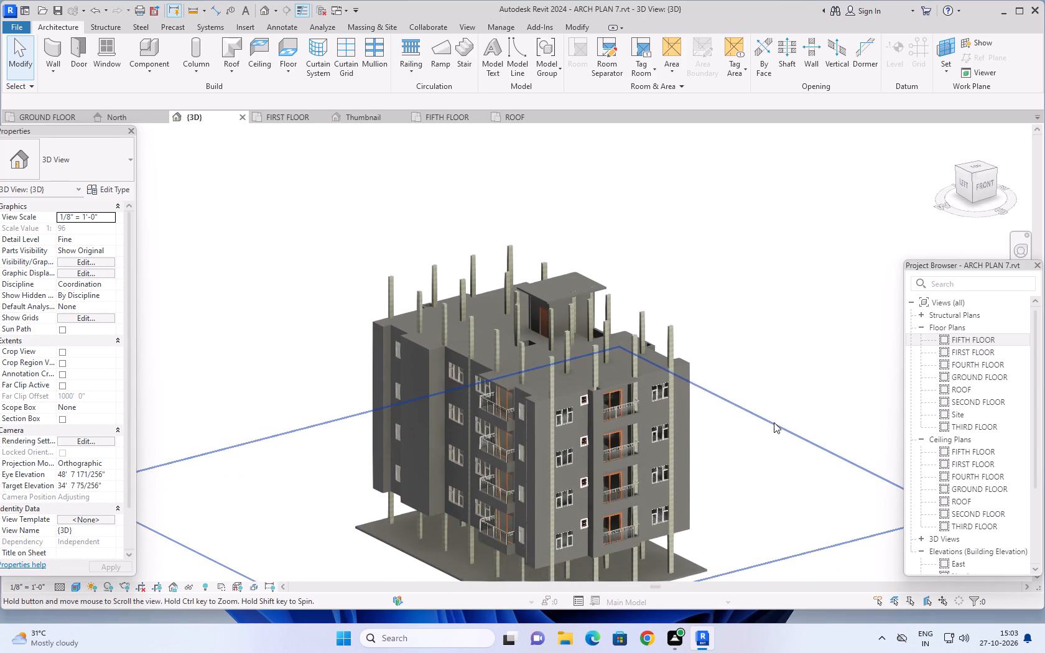
pyautogui.moveTo(773, 437); pyautogui.dragTo(677, 386, button='middle')
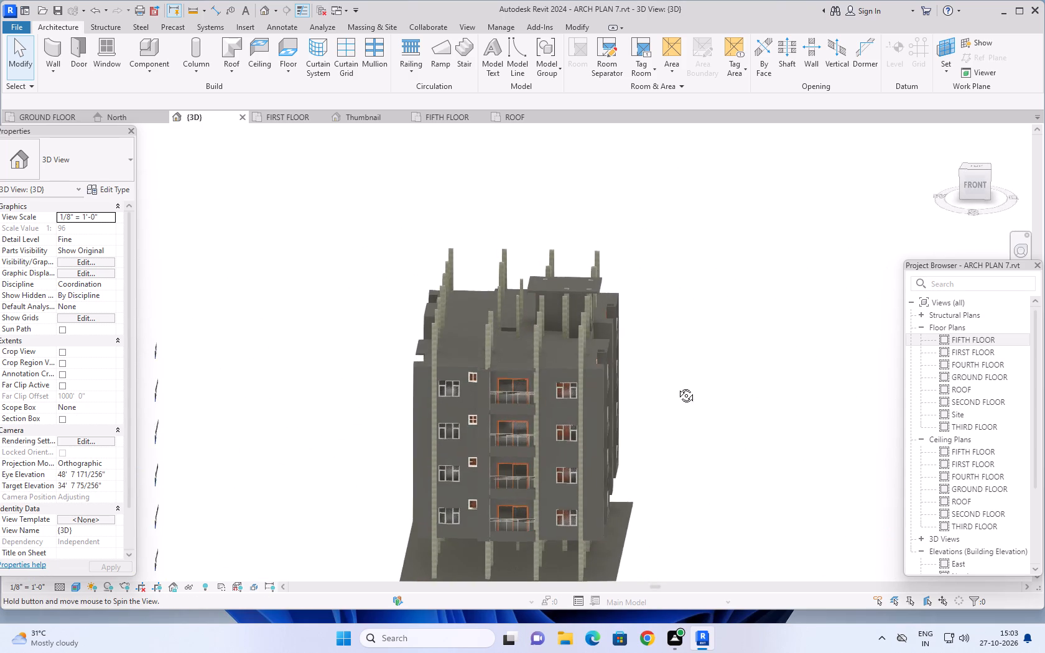
pyautogui.moveTo(677, 386); pyautogui.dragTo(688, 309, button='middle')
pyautogui.scroll(1, 690, 368)
pyautogui.keyDown('shift'); pyautogui.moveTo(667, 399); pyautogui.dragTo(666, 406, button='middle'); pyautogui.keyUp('shift')
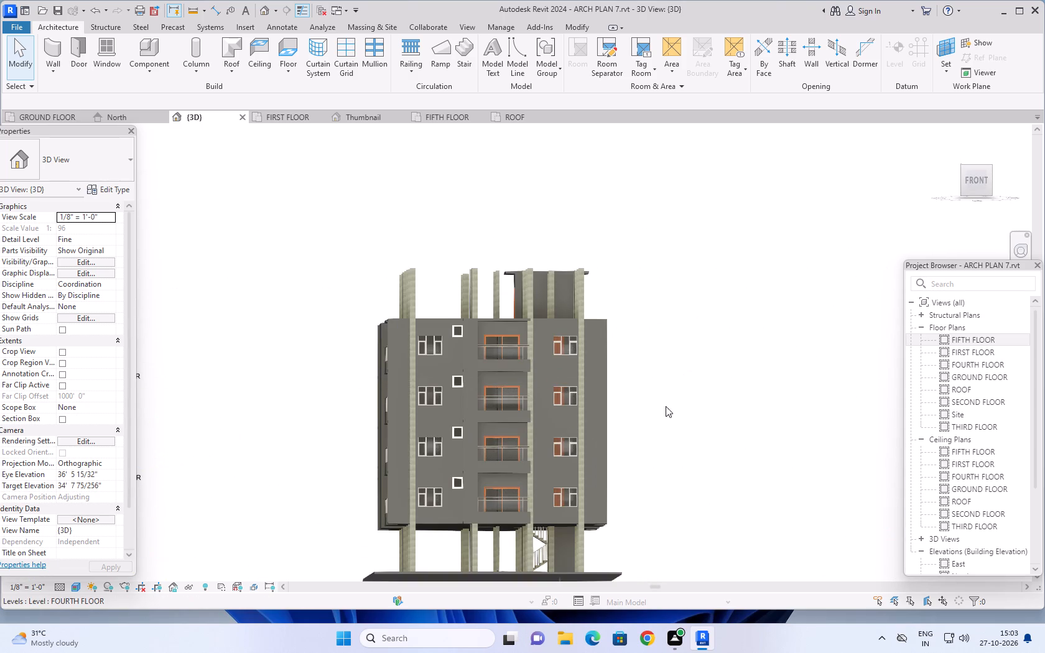
pyautogui.keyDown('shift'); pyautogui.moveTo(666, 406); pyautogui.dragTo(660, 513, button='middle'); pyautogui.keyUp('shift')
pyautogui.keyDown('shift'); pyautogui.middleClick(662, 516); pyautogui.keyUp('shift')
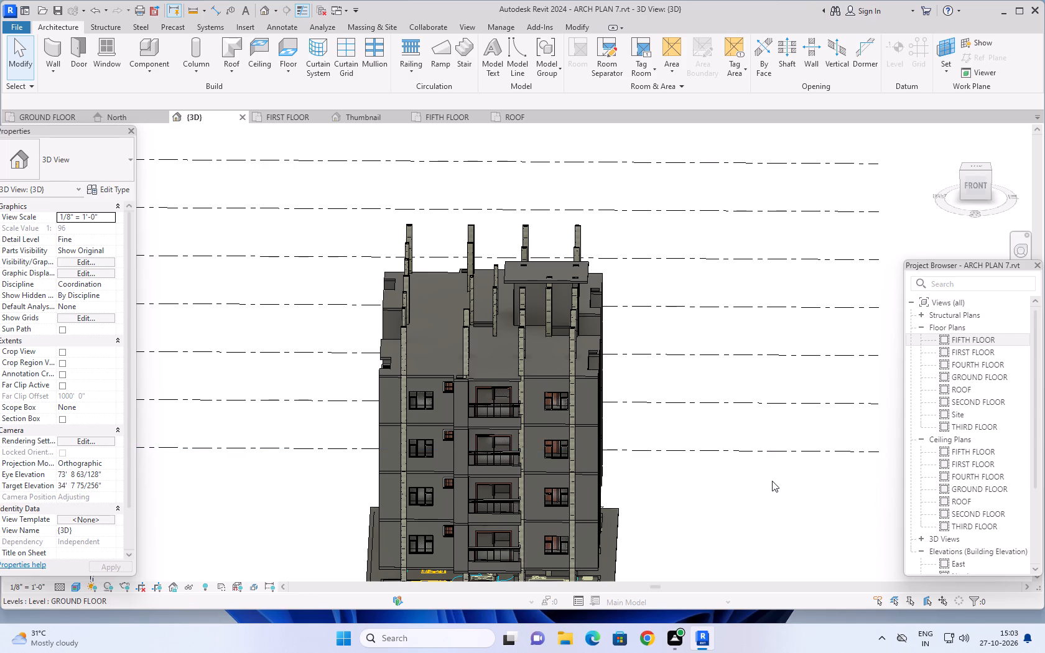
# Examine the building from above in 3D, checking the terrace slab, column positions, openings and staircase enclosure roof.
pyautogui.scroll(-1, 774, 481)
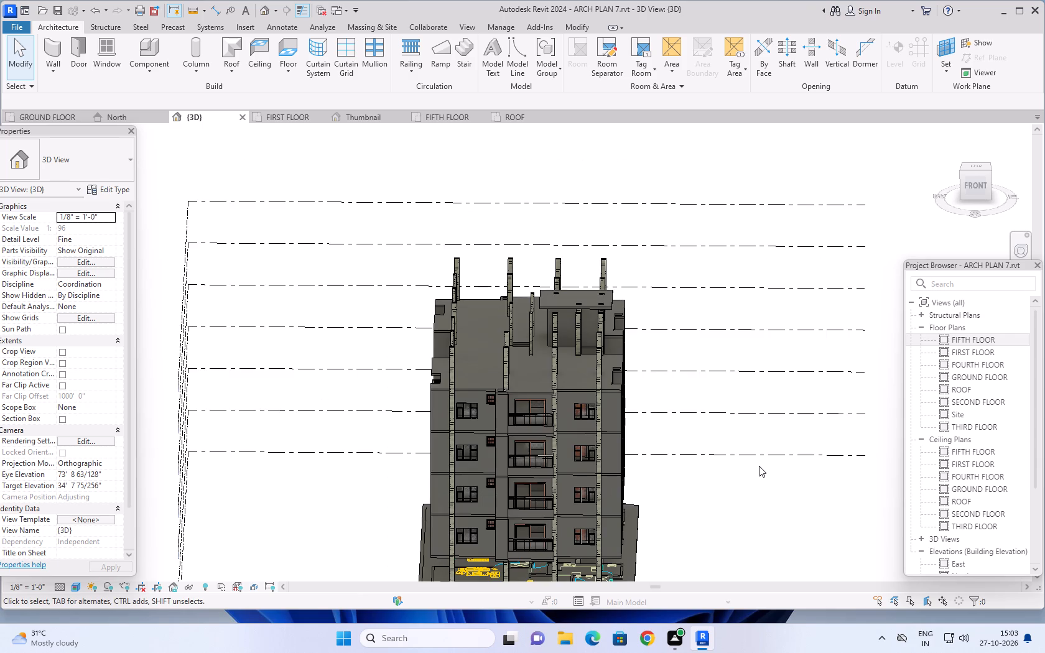
pyautogui.scroll(-2, 750, 468)
pyautogui.moveTo(753, 475); pyautogui.dragTo(723, 455, button='middle')
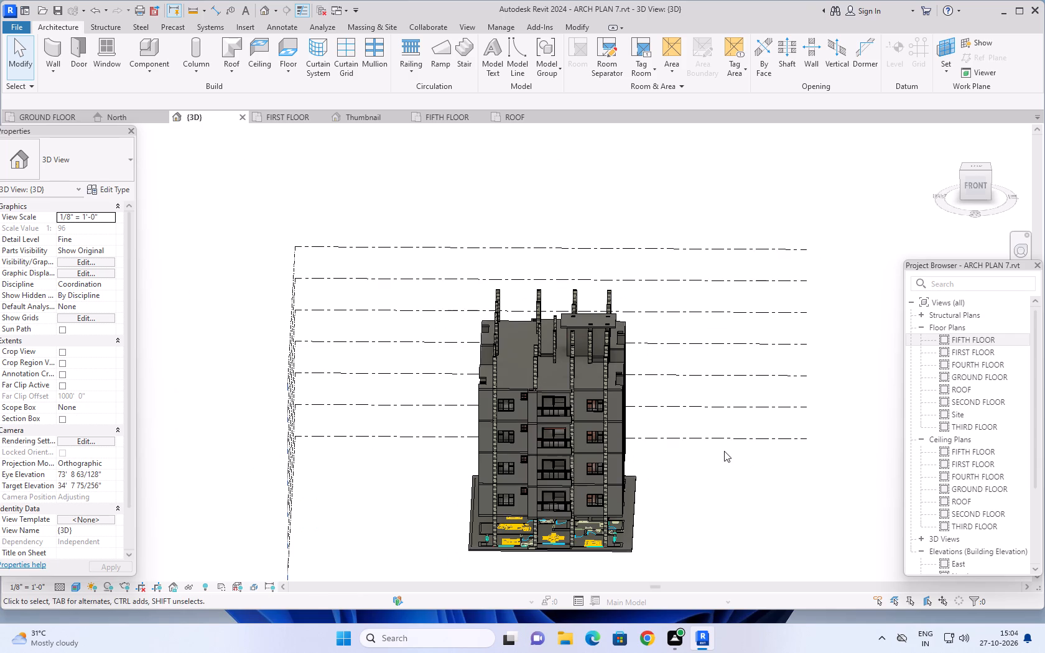
pyautogui.keyDown('shift'); pyautogui.moveTo(728, 449); pyautogui.dragTo(687, 519, button='middle'); pyautogui.keyUp('shift')
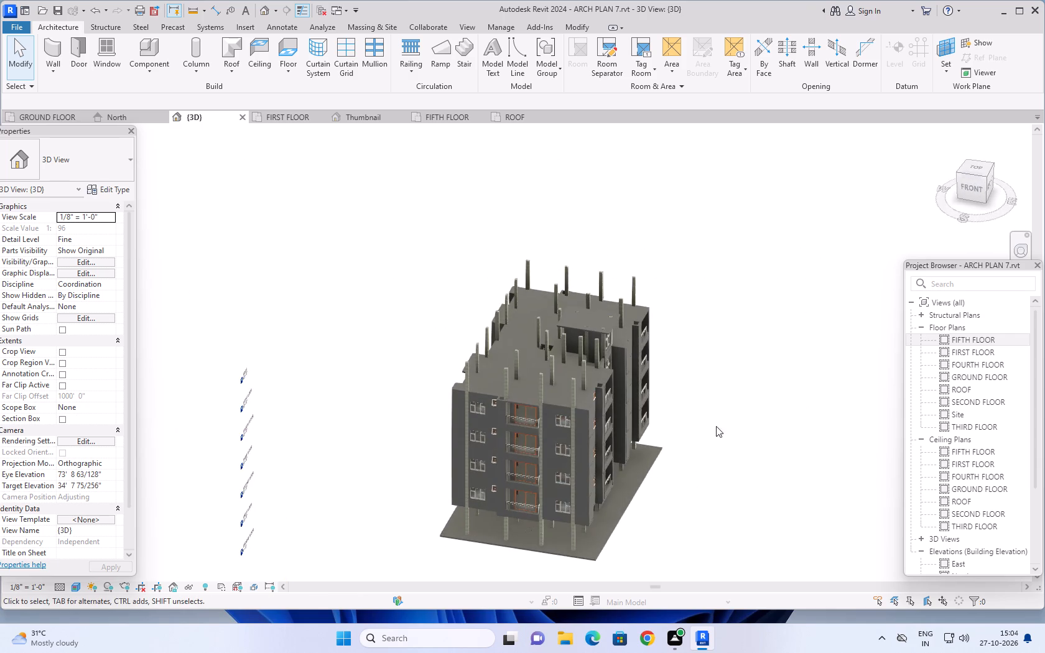
pyautogui.keyDown('shift'); pyautogui.moveTo(716, 425); pyautogui.dragTo(697, 527, button='middle'); pyautogui.keyUp('shift')
pyautogui.keyDown('shift'); pyautogui.moveTo(736, 346); pyautogui.dragTo(684, 502, button='middle'); pyautogui.keyUp('shift')
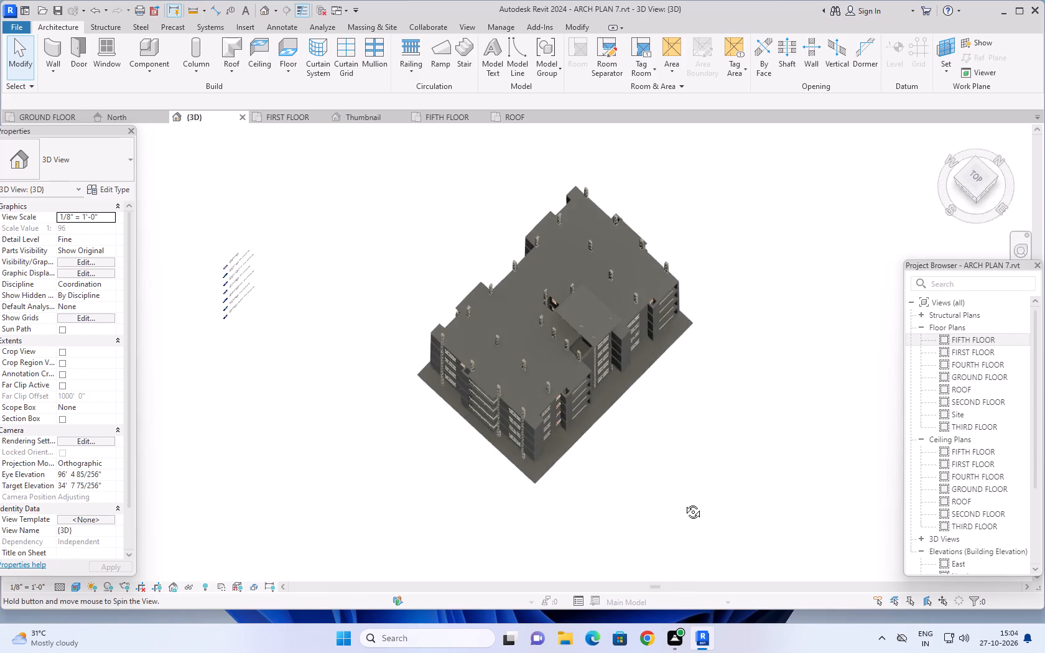
pyautogui.keyDown('shift'); pyautogui.moveTo(684, 502); pyautogui.dragTo(680, 473, button='middle'); pyautogui.keyUp('shift')
pyautogui.moveTo(756, 341); pyautogui.dragTo(712, 470, button='middle')
pyautogui.scroll(1, 713, 471)
pyautogui.moveTo(695, 410); pyautogui.dragTo(736, 372, button='middle')
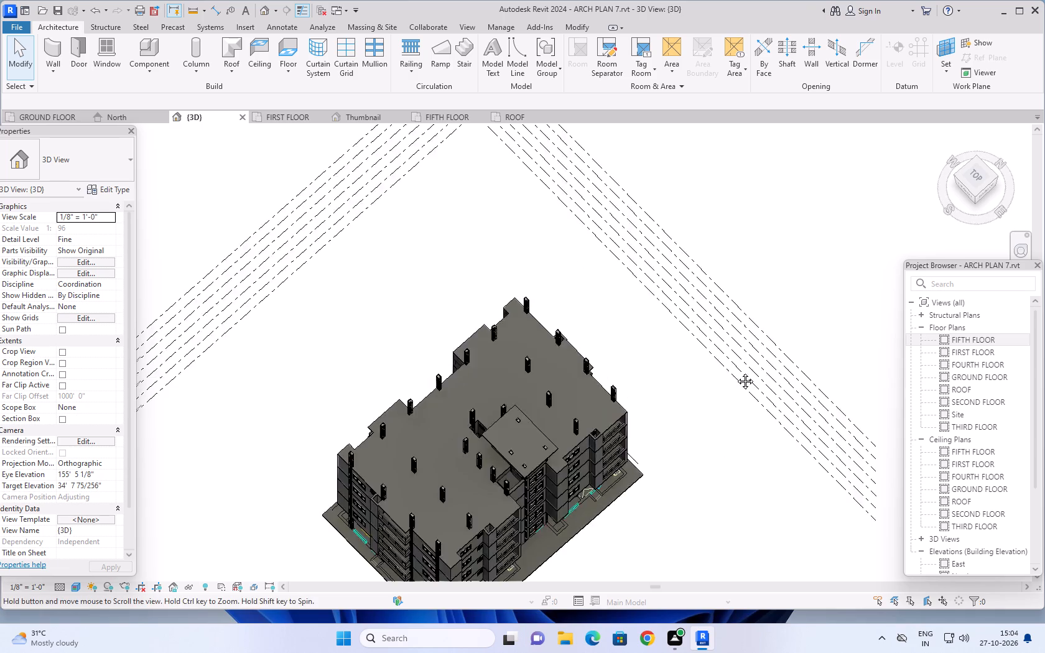
pyautogui.moveTo(736, 372); pyautogui.dragTo(764, 358, button='middle')
pyautogui.keyDown('shift'); pyautogui.moveTo(762, 379); pyautogui.dragTo(713, 502, button='middle'); pyautogui.keyUp('shift')
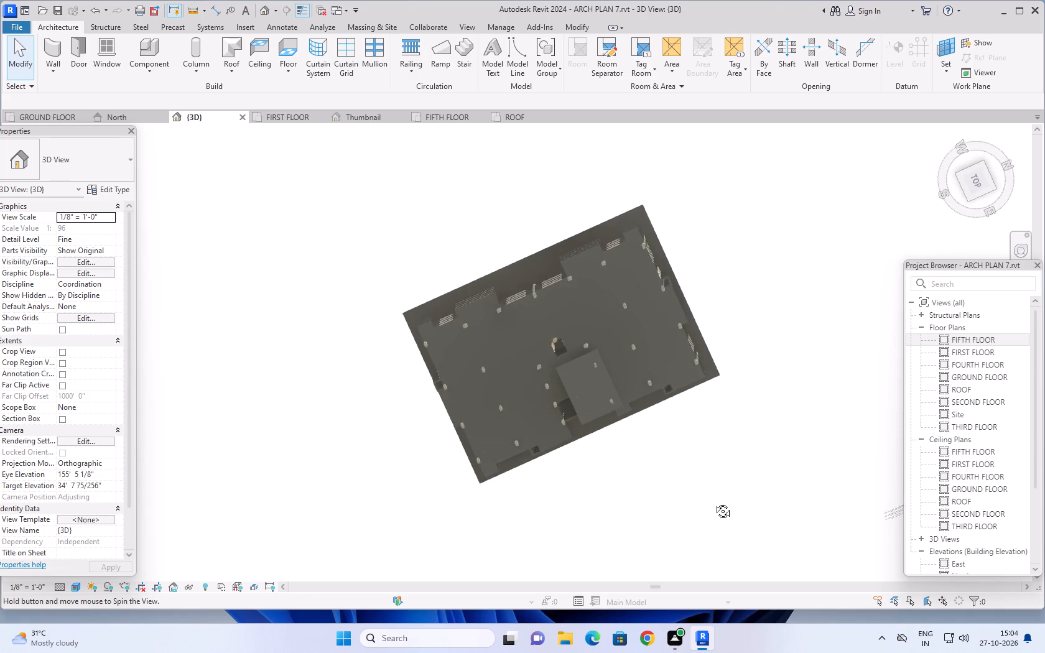
pyautogui.keyDown('shift'); pyautogui.moveTo(713, 502); pyautogui.dragTo(603, 465, button='middle'); pyautogui.keyUp('shift')
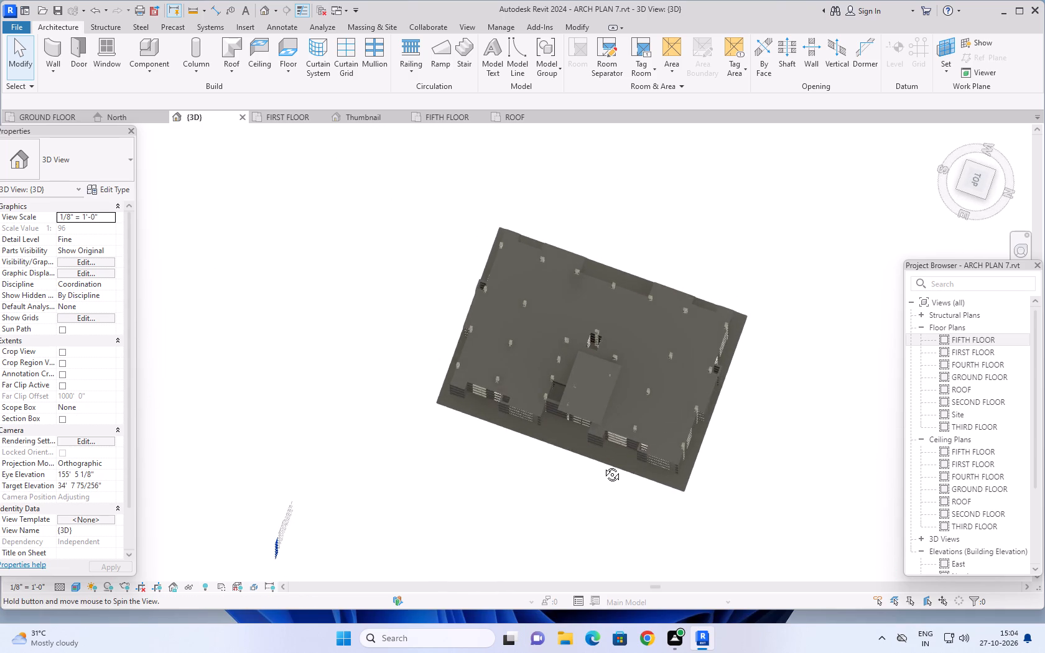
pyautogui.keyDown('shift'); pyautogui.moveTo(603, 465); pyautogui.dragTo(670, 507, button='middle'); pyautogui.keyUp('shift')
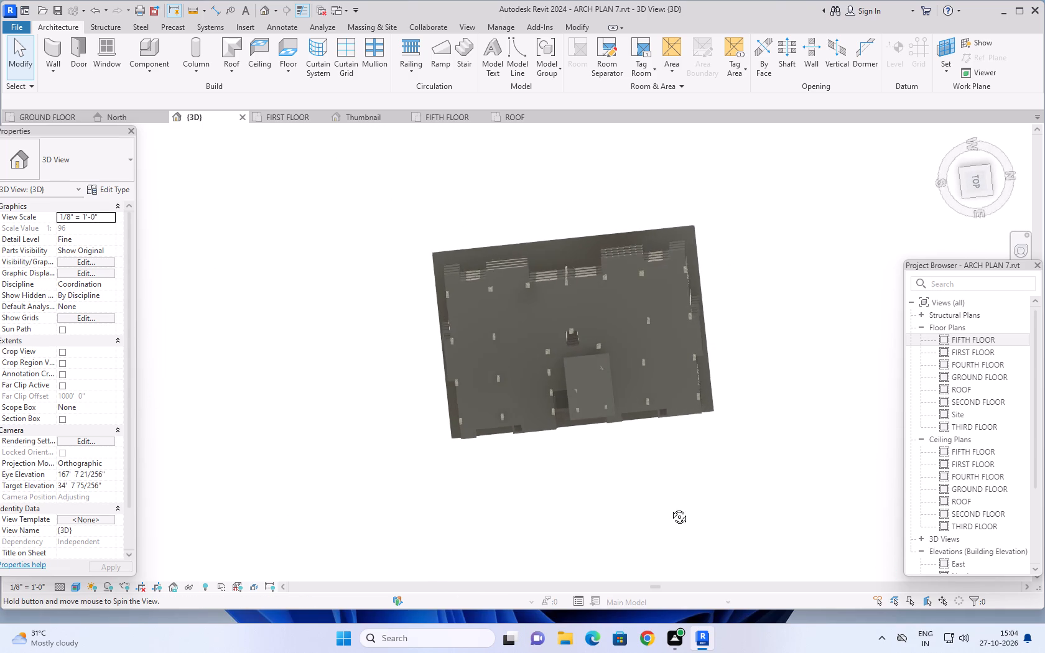
pyautogui.keyDown('shift'); pyautogui.moveTo(670, 507); pyautogui.dragTo(682, 450, button='middle'); pyautogui.keyUp('shift')
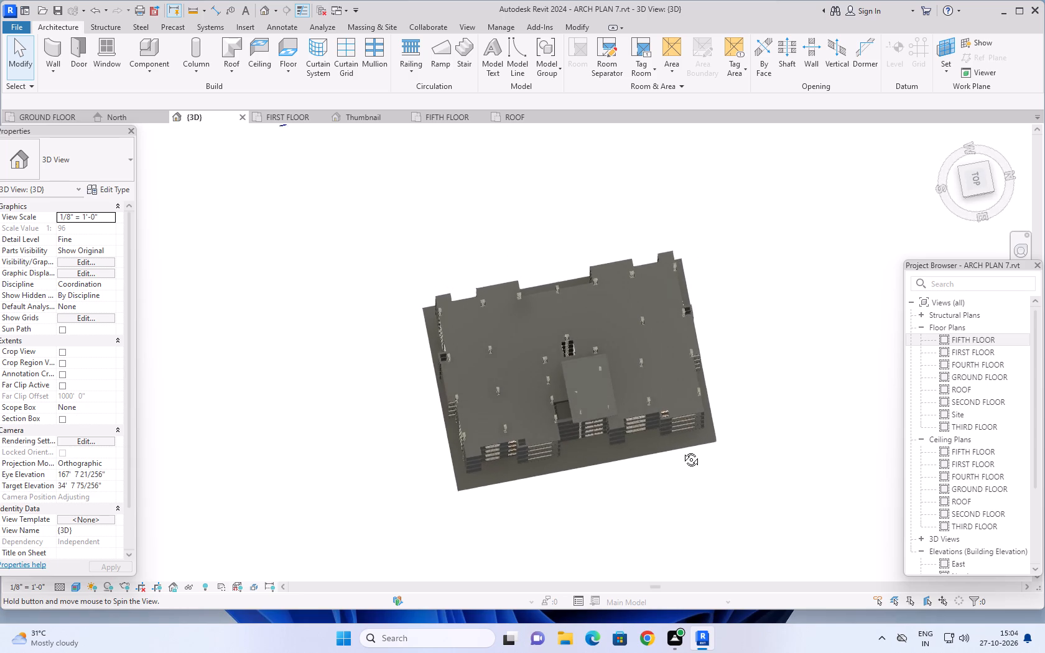
pyautogui.keyDown('shift'); pyautogui.moveTo(682, 450); pyautogui.dragTo(743, 440, button='middle'); pyautogui.keyUp('shift')
pyautogui.keyDown('shift'); pyautogui.moveTo(670, 461); pyautogui.dragTo(723, 490, button='middle'); pyautogui.keyUp('shift')
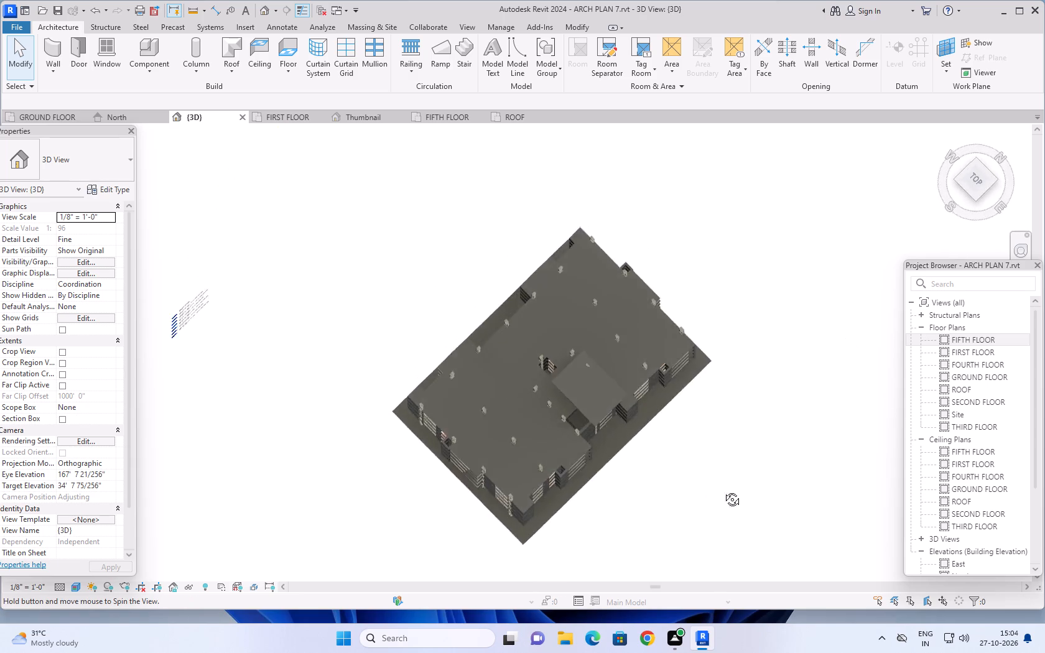
pyautogui.keyDown('shift'); pyautogui.moveTo(723, 490); pyautogui.dragTo(743, 432, button='middle'); pyautogui.keyUp('shift')
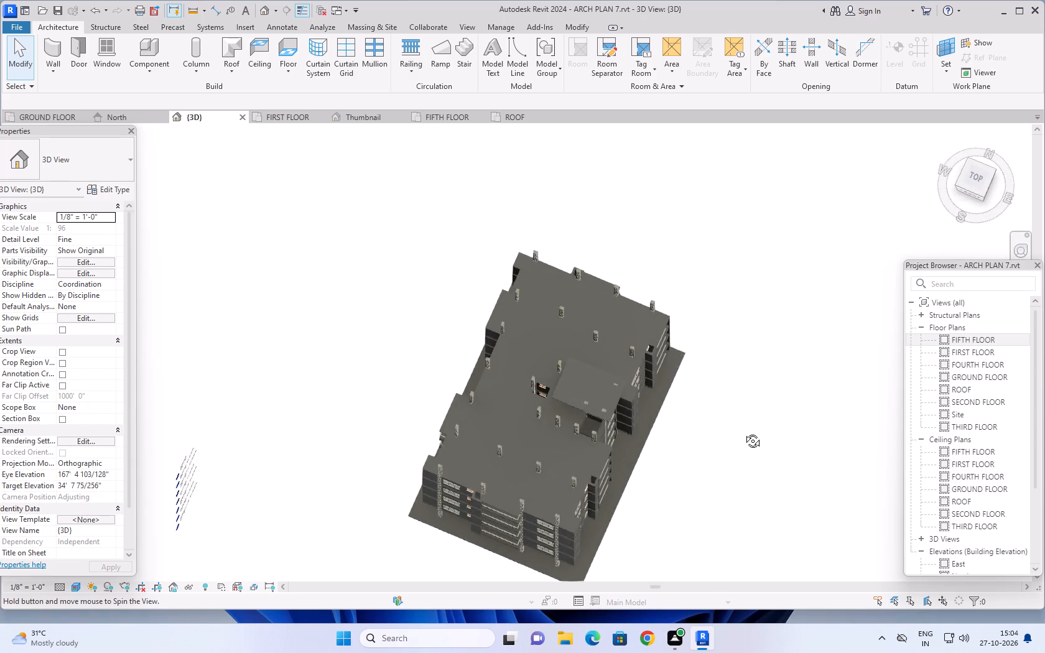
# Inspect the front and right facades in 3D, and the rooftop columns beside the staircase enclosure up close.
pyautogui.keyDown('shift'); pyautogui.moveTo(743, 432); pyautogui.dragTo(677, 310, button='middle'); pyautogui.keyUp('shift')
pyautogui.moveTo(753, 420); pyautogui.dragTo(710, 294, button='middle')
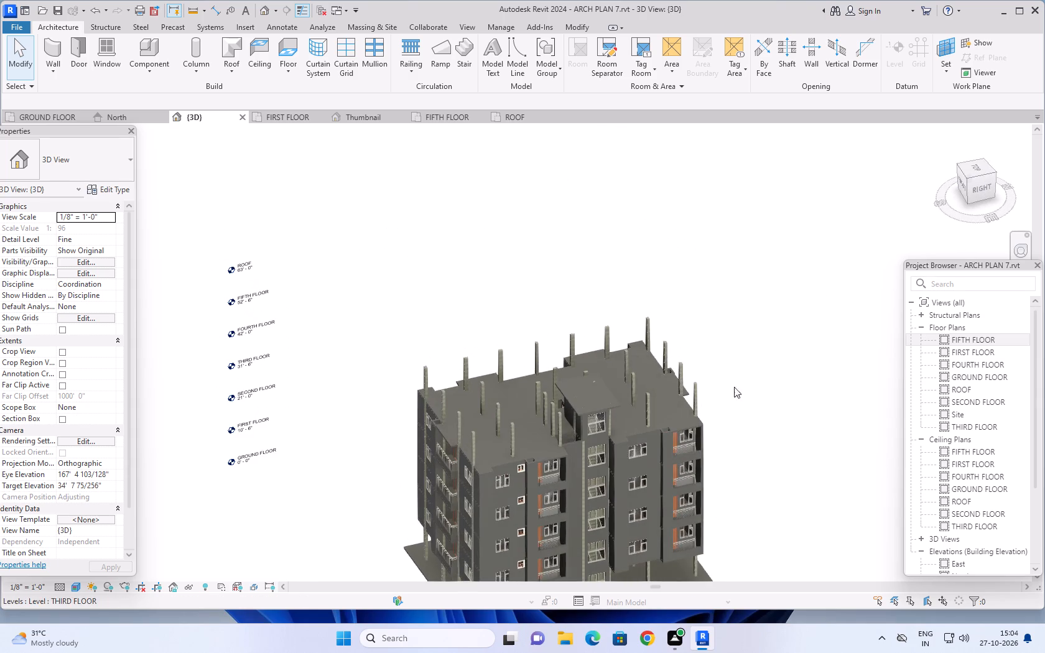
pyautogui.moveTo(729, 417); pyautogui.dragTo(769, 336, button='middle')
pyautogui.keyDown('shift'); pyautogui.moveTo(768, 382); pyautogui.dragTo(819, 355, button='middle'); pyautogui.keyUp('shift')
pyautogui.scroll(2, 784, 381)
pyautogui.moveTo(776, 414); pyautogui.dragTo(796, 417, button='middle')
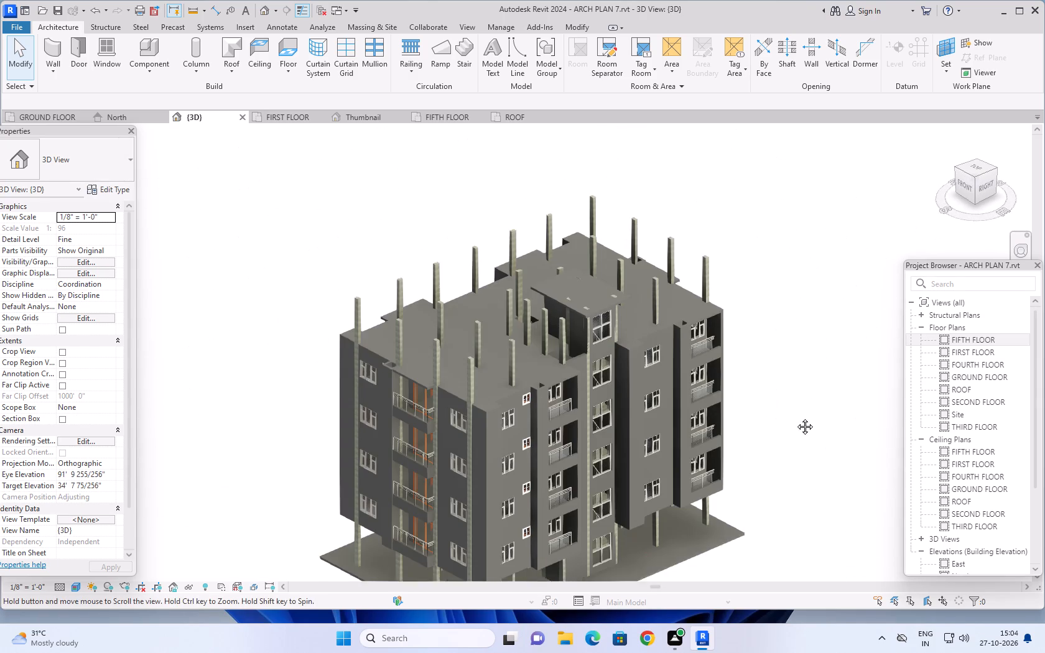
pyautogui.moveTo(796, 417); pyautogui.dragTo(799, 419, button='middle')
pyautogui.scroll(1, 799, 419)
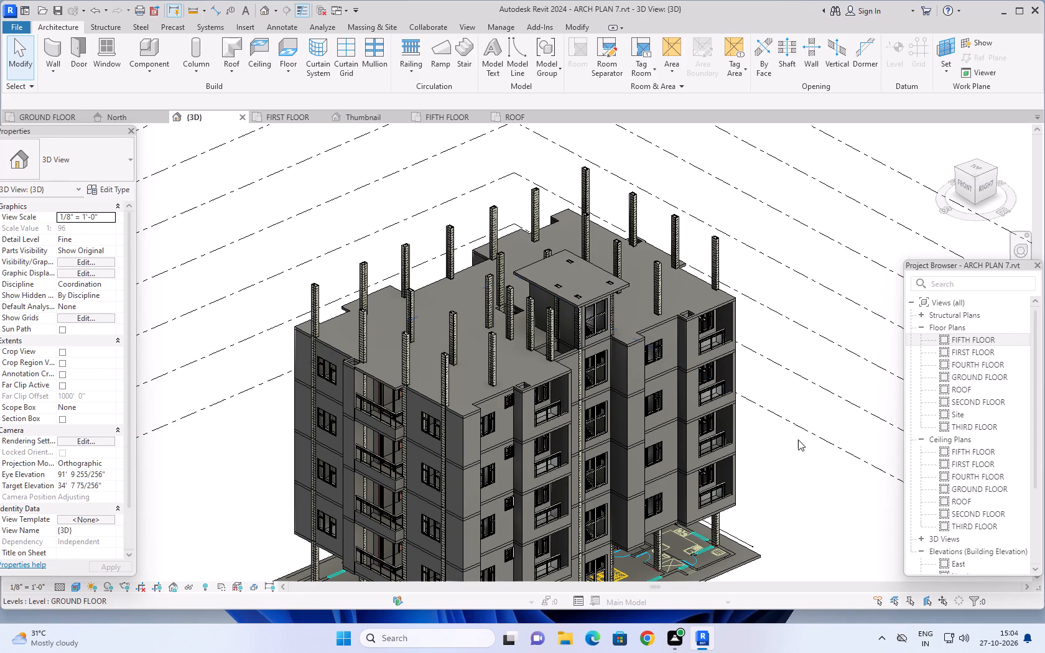
pyautogui.scroll(10, 484, 295)
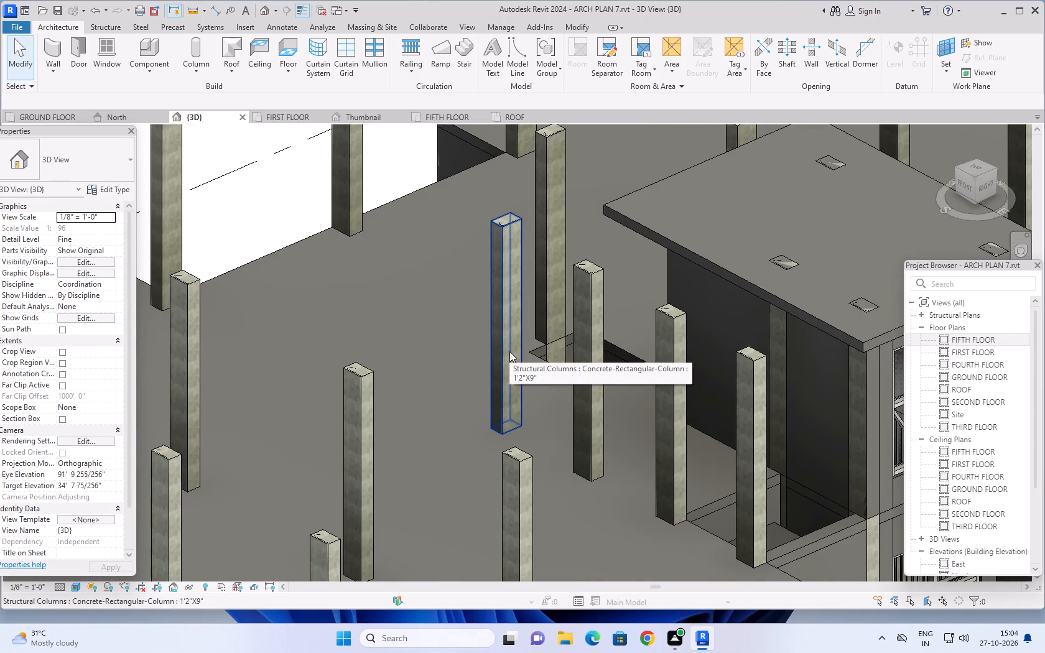
pyautogui.scroll(-7, 509, 351)
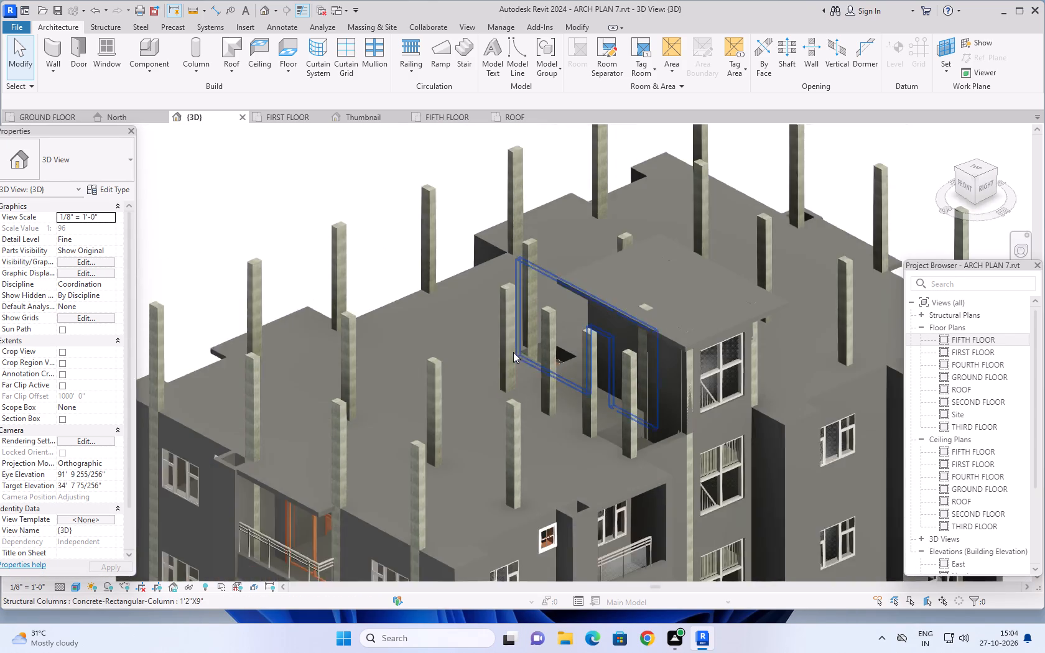
pyautogui.scroll(-4, 513, 352)
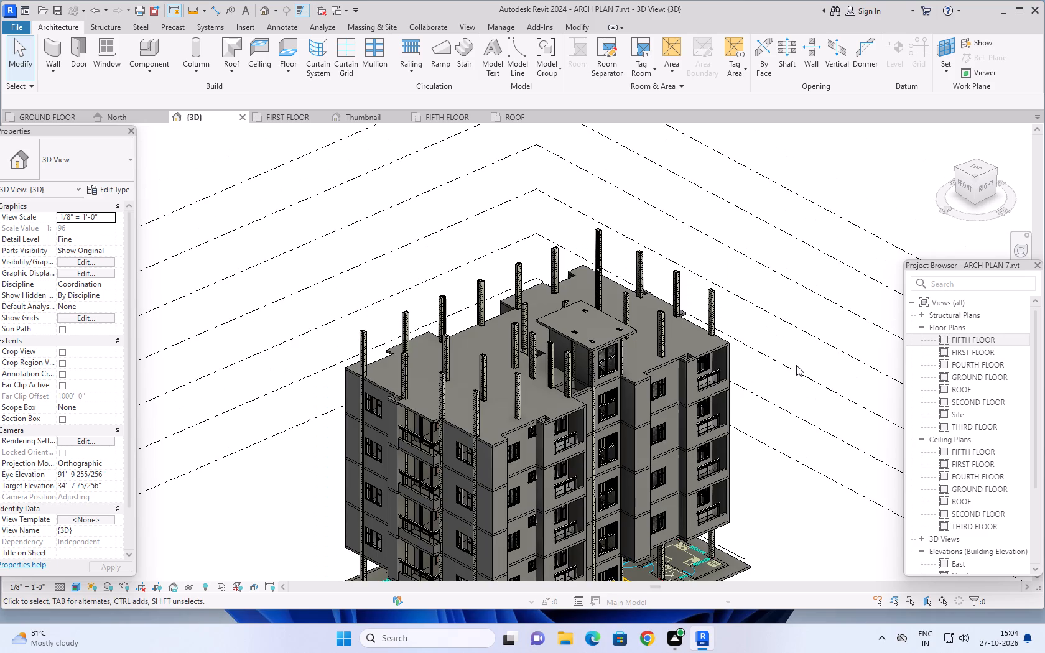
# Review the right and back facades in 3D, checking the balconies, windows, rooftop columns and staircase enclosure.
pyautogui.keyDown('shift'); pyautogui.moveTo(794, 364); pyautogui.dragTo(779, 375, button='middle'); pyautogui.keyUp('shift')
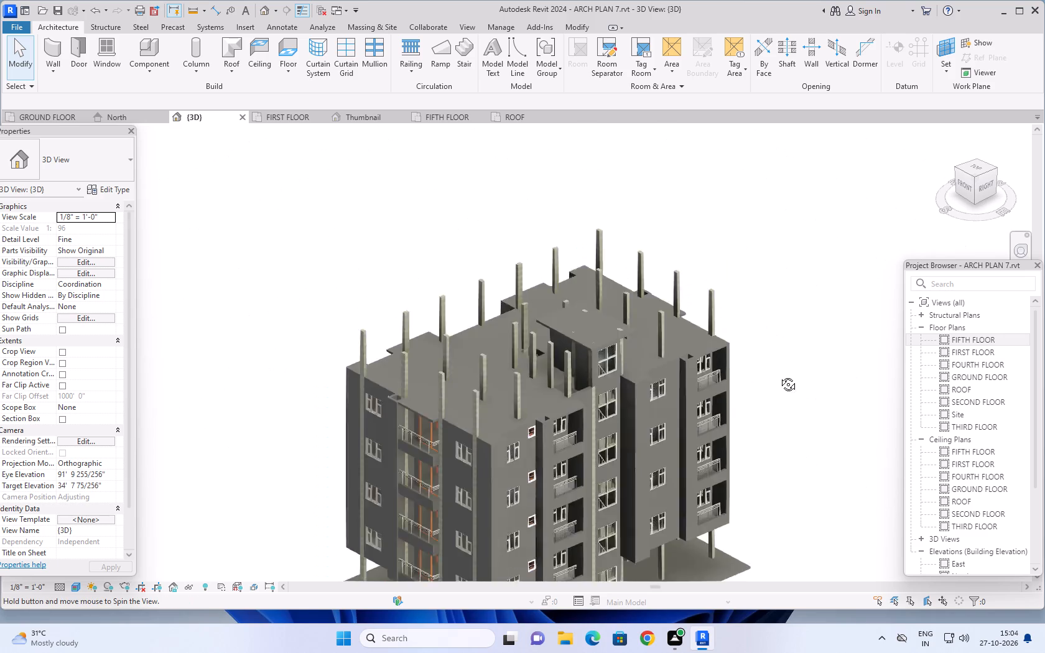
pyautogui.keyDown('shift'); pyautogui.moveTo(779, 375); pyautogui.dragTo(726, 420, button='middle'); pyautogui.keyUp('shift')
pyautogui.keyDown('shift'); pyautogui.middleClick(724, 420); pyautogui.keyUp('shift')
pyautogui.keyDown('shift'); pyautogui.moveTo(717, 422); pyautogui.dragTo(619, 309, button='middle'); pyautogui.keyUp('shift')
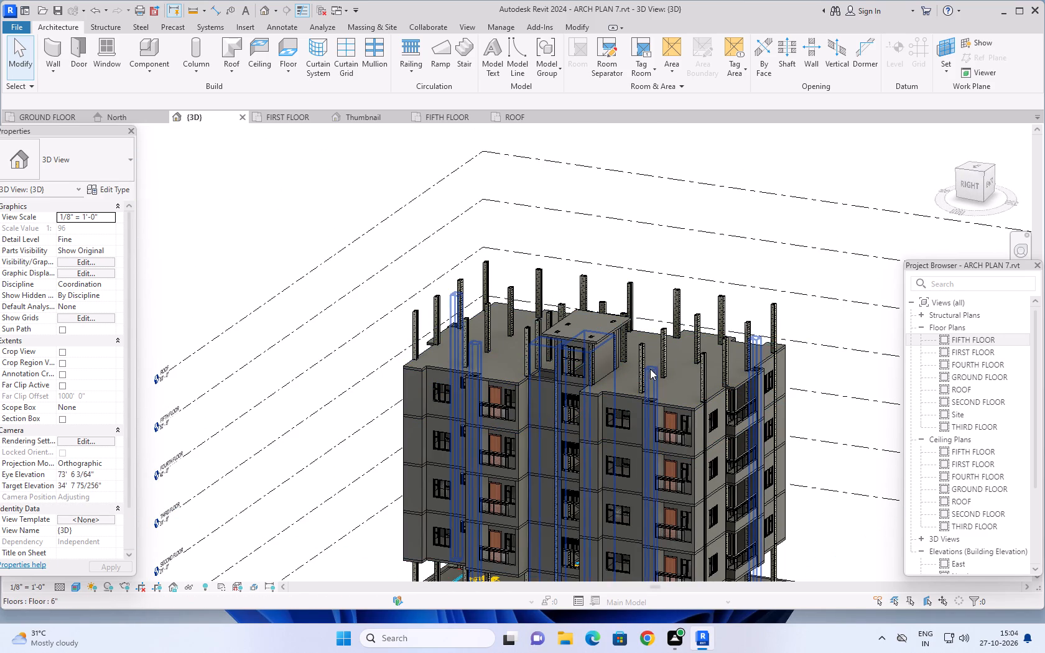
pyautogui.moveTo(820, 473); pyautogui.dragTo(794, 414, button='middle')
pyautogui.moveTo(794, 465); pyautogui.dragTo(797, 456, button='middle')
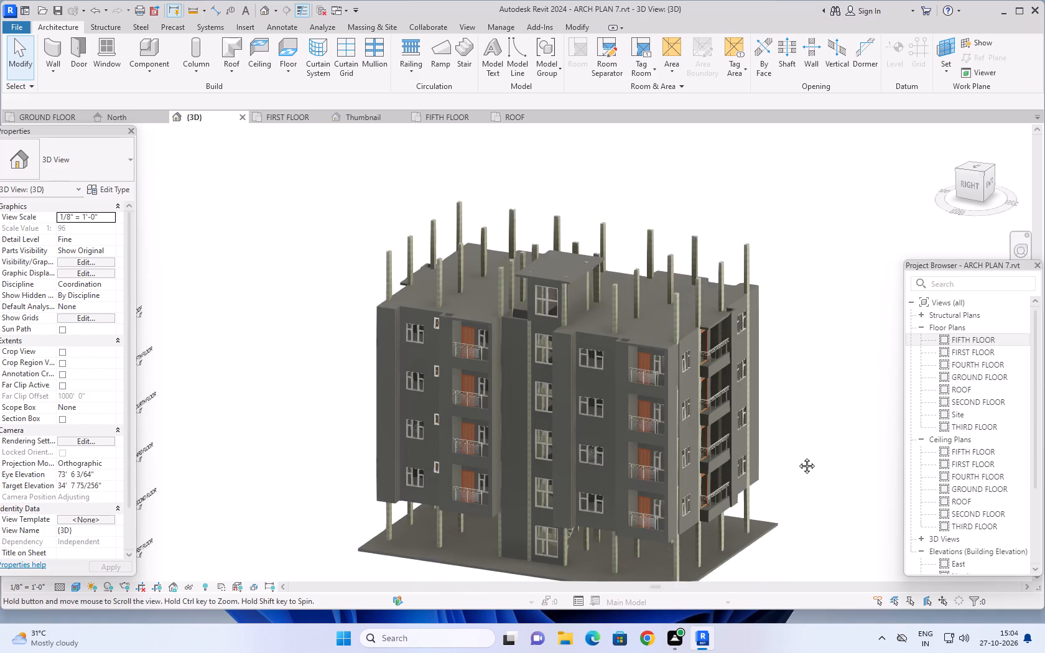
pyautogui.moveTo(797, 456); pyautogui.dragTo(807, 438, button='middle')
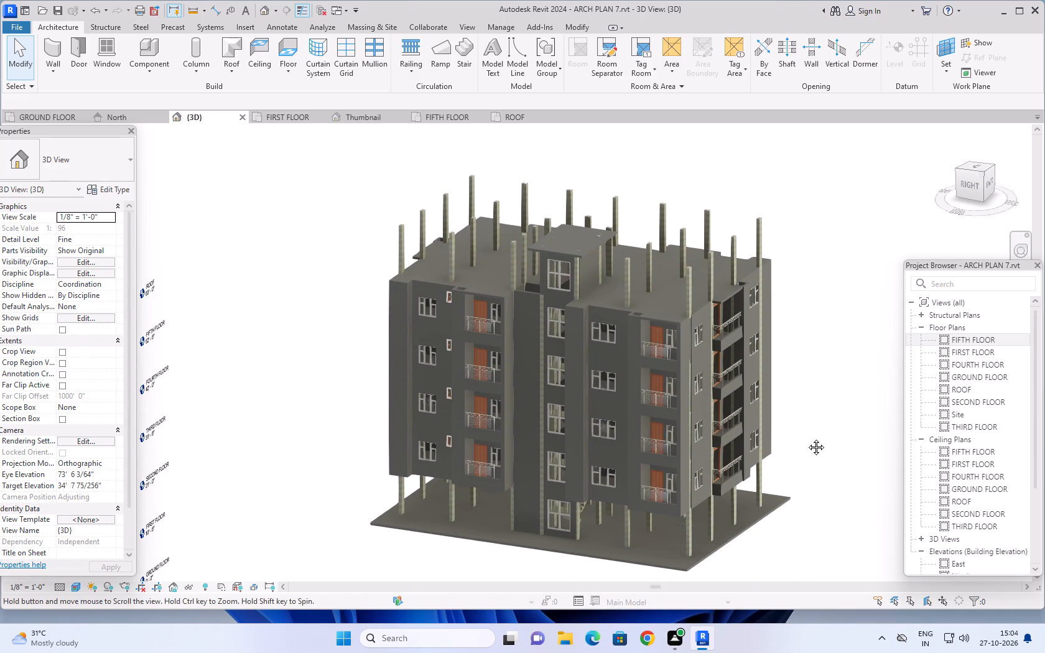
pyautogui.moveTo(807, 438); pyautogui.dragTo(819, 455, button='middle')
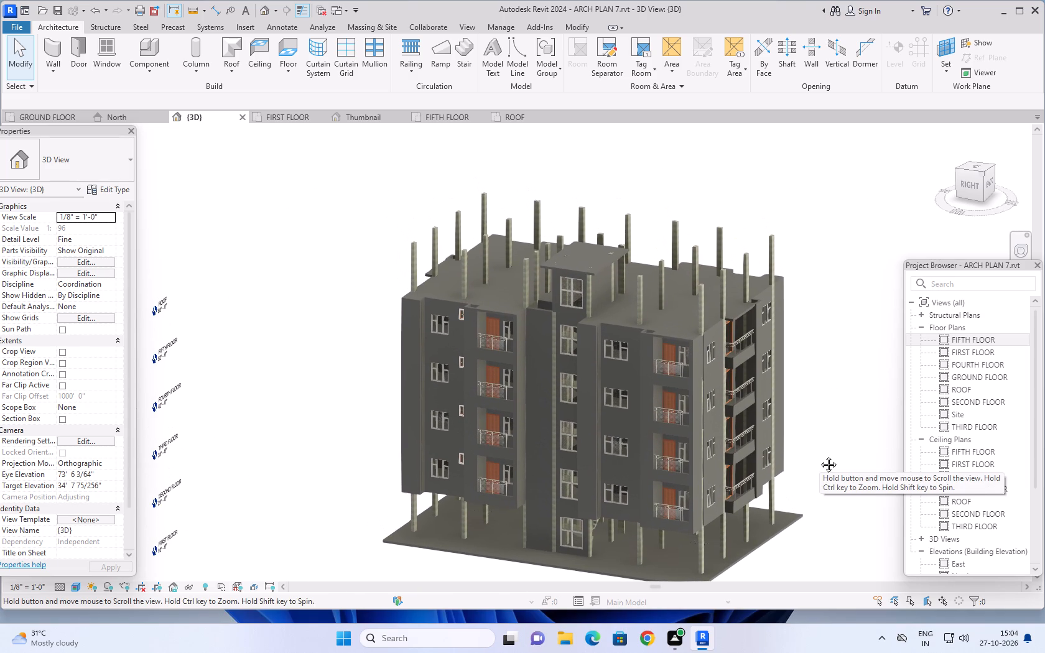
pyautogui.moveTo(819, 455); pyautogui.dragTo(817, 451, button='middle')
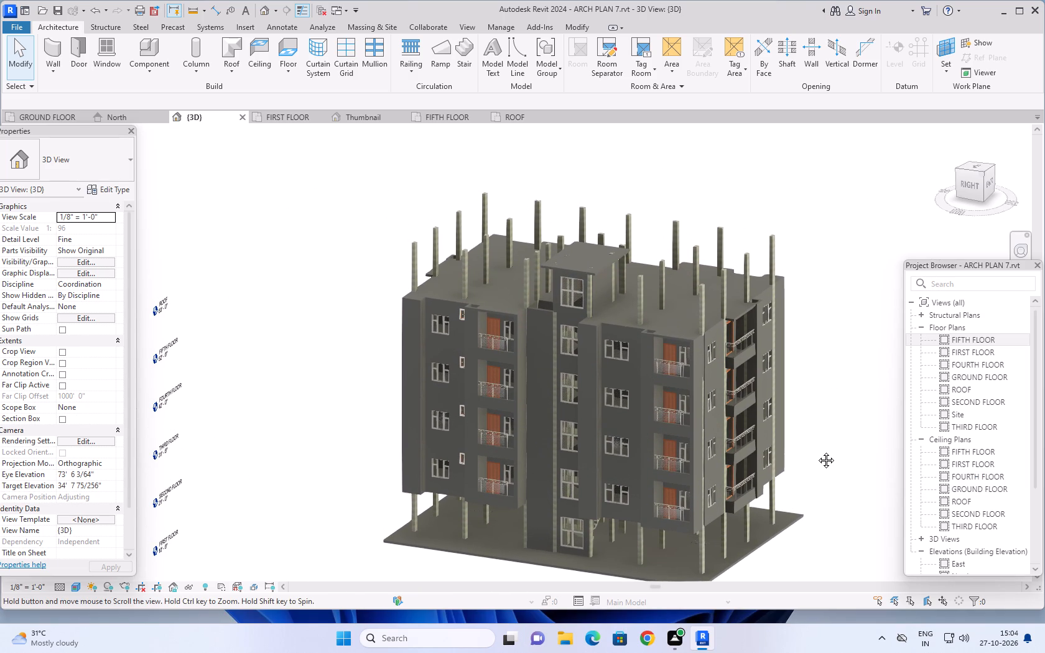
pyautogui.moveTo(817, 451); pyautogui.dragTo(816, 451, button='middle')
pyautogui.moveTo(818, 452); pyautogui.dragTo(801, 467, button='middle')
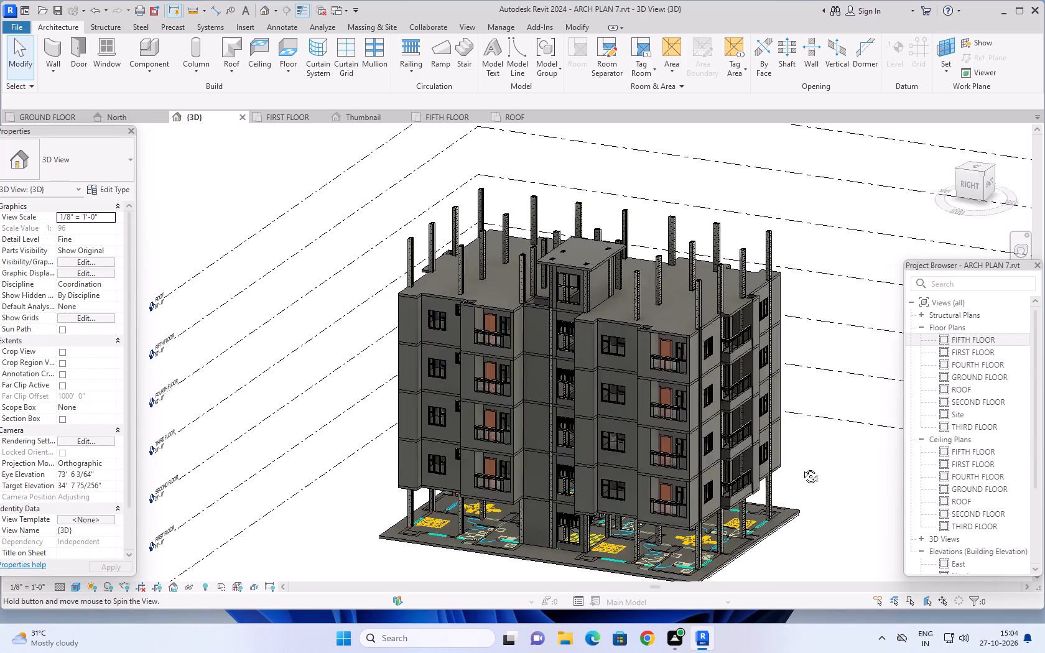
pyautogui.moveTo(801, 467); pyautogui.dragTo(654, 388, button='middle')
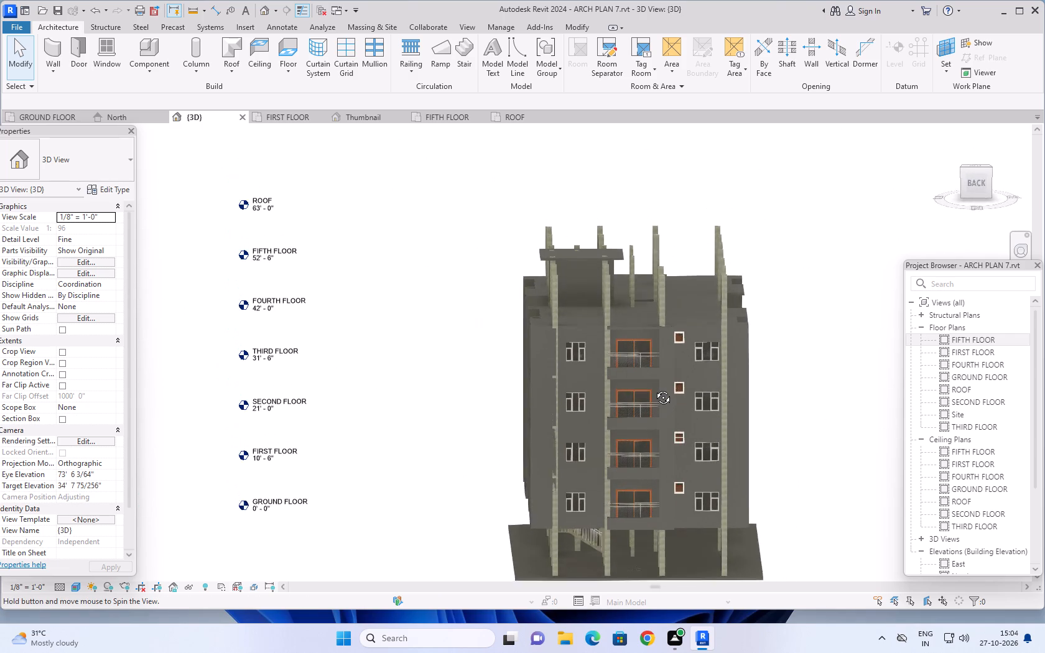
pyautogui.moveTo(654, 388); pyautogui.dragTo(613, 471, button='middle')
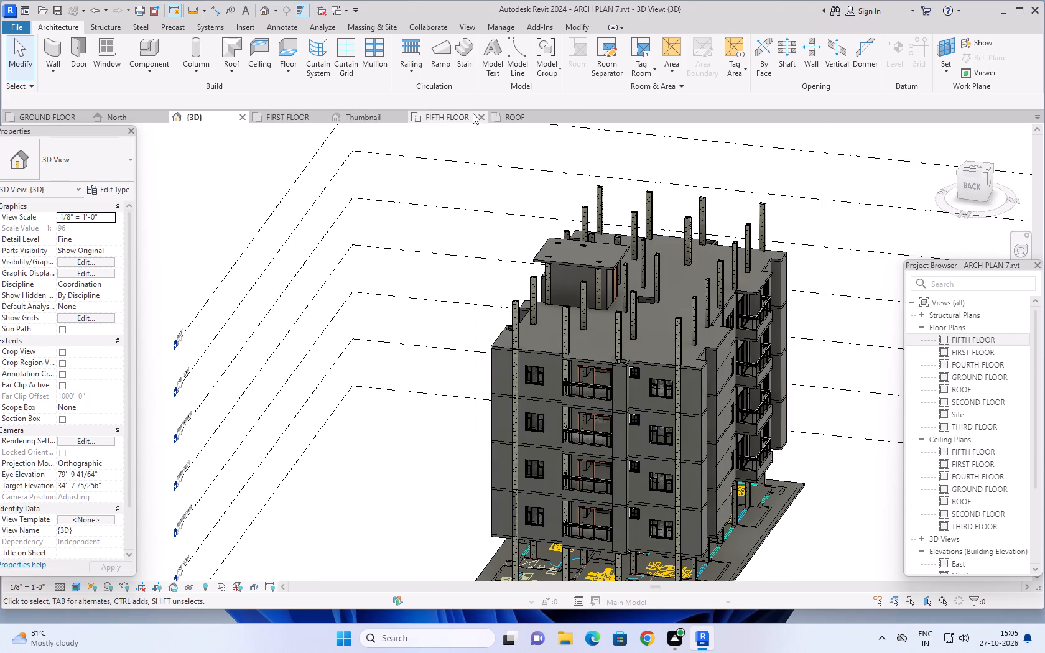
# Examine the ROOF and FIFTH FLOOR plans, checking the slab outline, column positions, shaft openings and staircase enclosure.
pyautogui.click(510, 113)
pyautogui.scroll(-1, 598, 326)
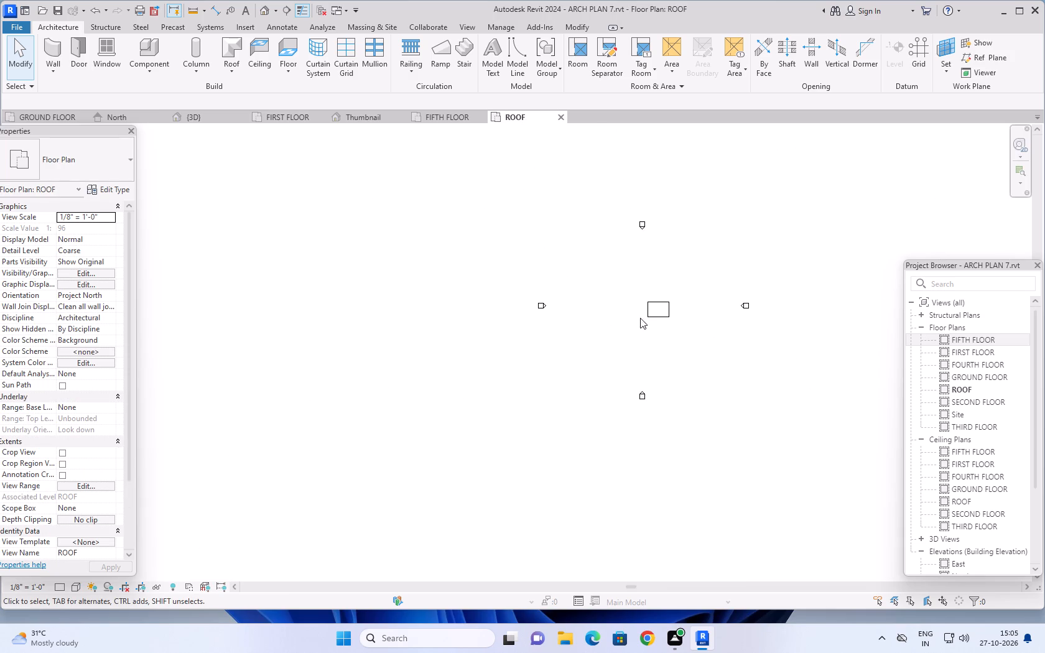
pyautogui.scroll(4, 656, 306)
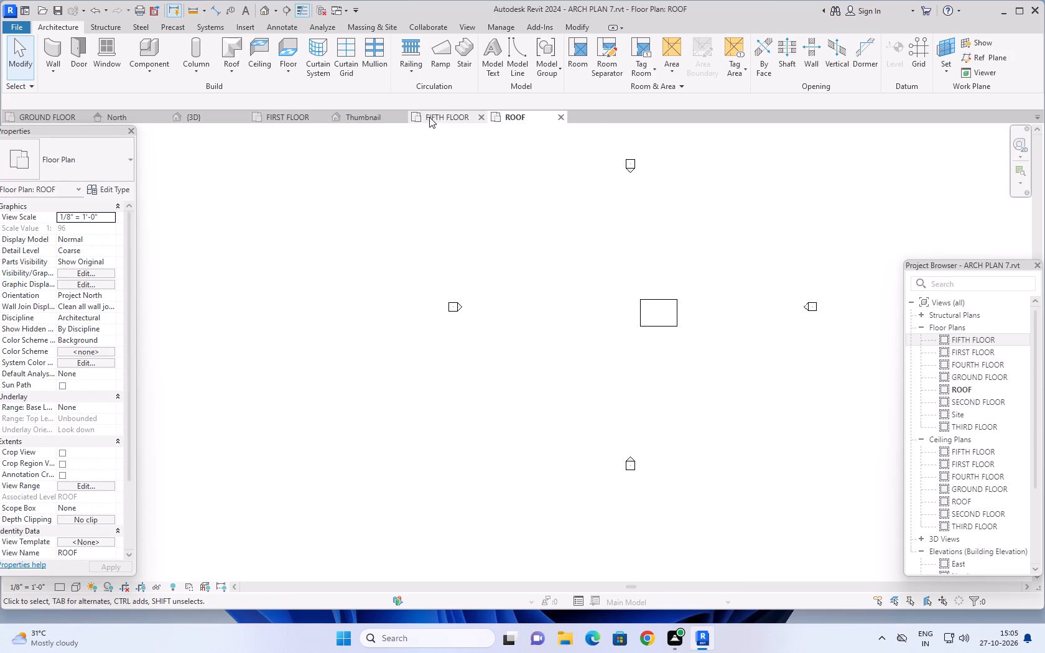
pyautogui.click(439, 113)
pyautogui.scroll(-10, 509, 299)
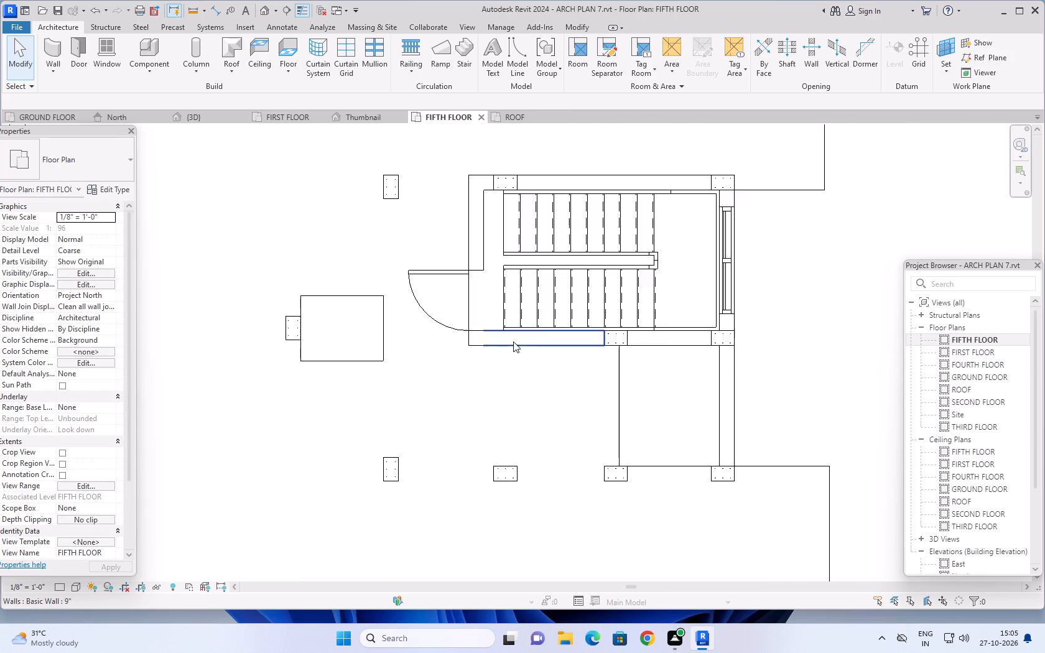
pyautogui.scroll(-6, 513, 341)
pyautogui.moveTo(505, 358); pyautogui.dragTo(499, 272, button='middle')
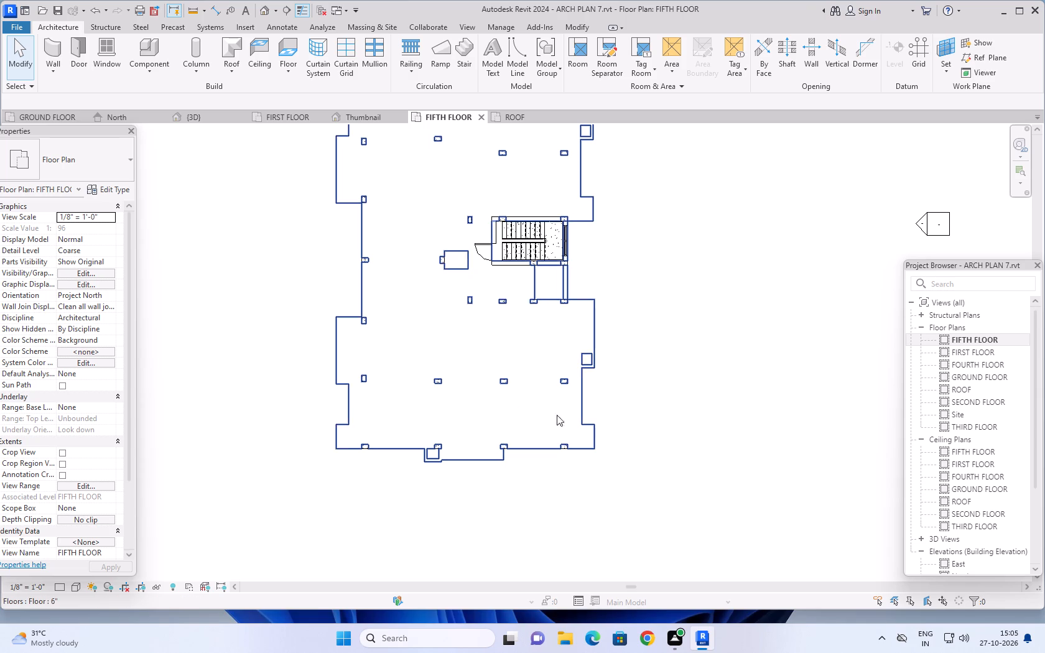
pyautogui.moveTo(635, 409); pyautogui.dragTo(647, 381, button='middle')
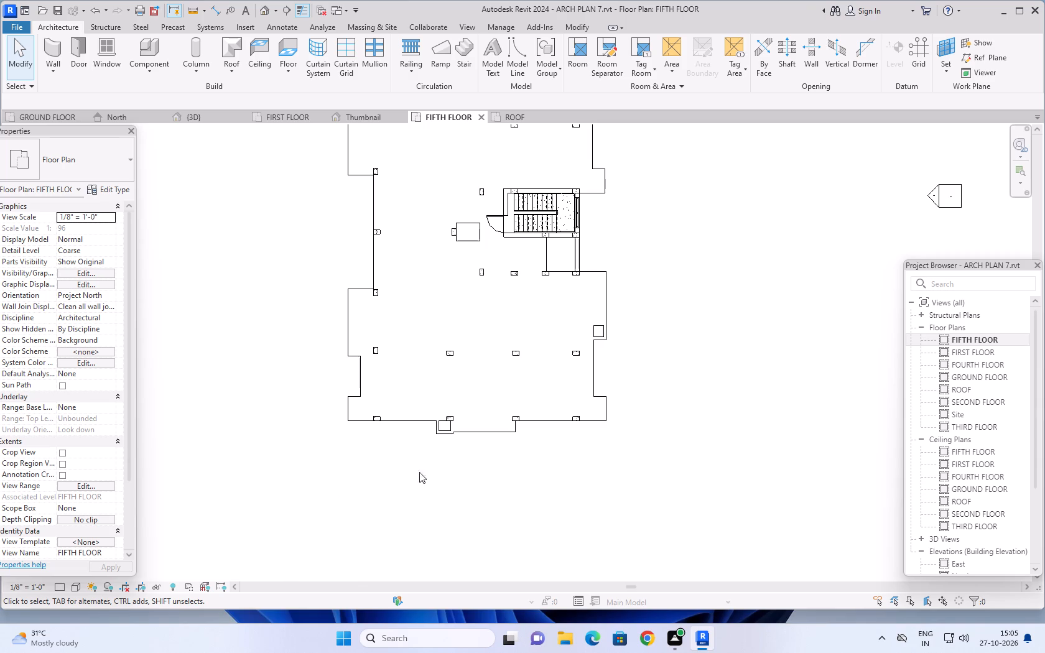
pyautogui.scroll(-2, 454, 465)
pyautogui.scroll(-2, 707, 239)
pyautogui.moveTo(700, 241); pyautogui.dragTo(664, 297, button='middle')
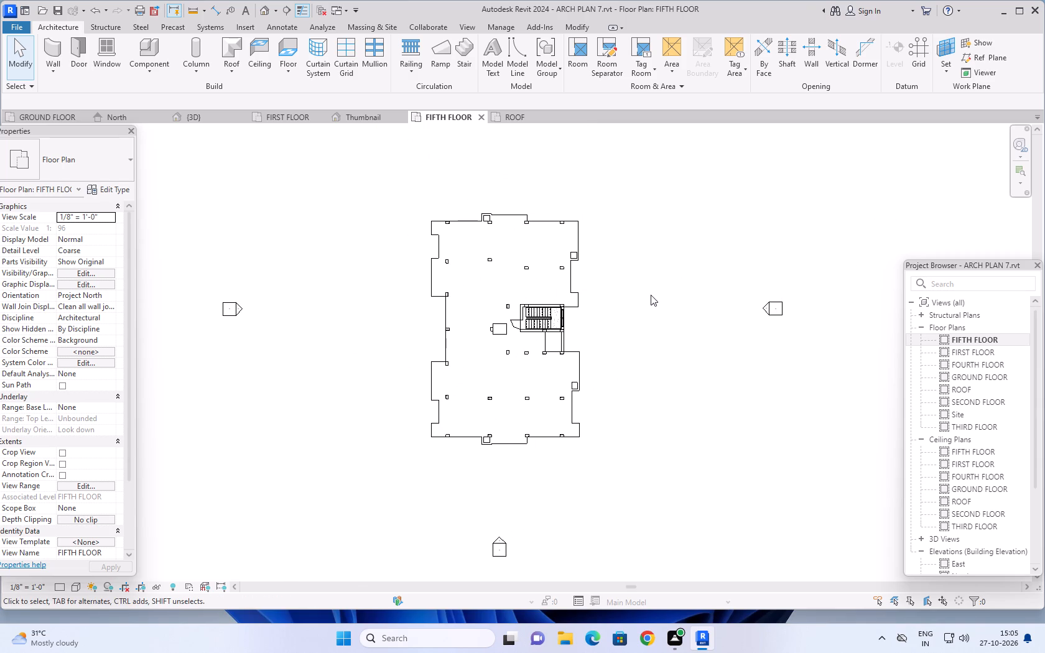
# Examine the GROUND FLOOR plan's room layout and slab extent, and look over the FIRST FLOOR plan.
pyautogui.click(55, 116)
pyautogui.scroll(-12, 437, 197)
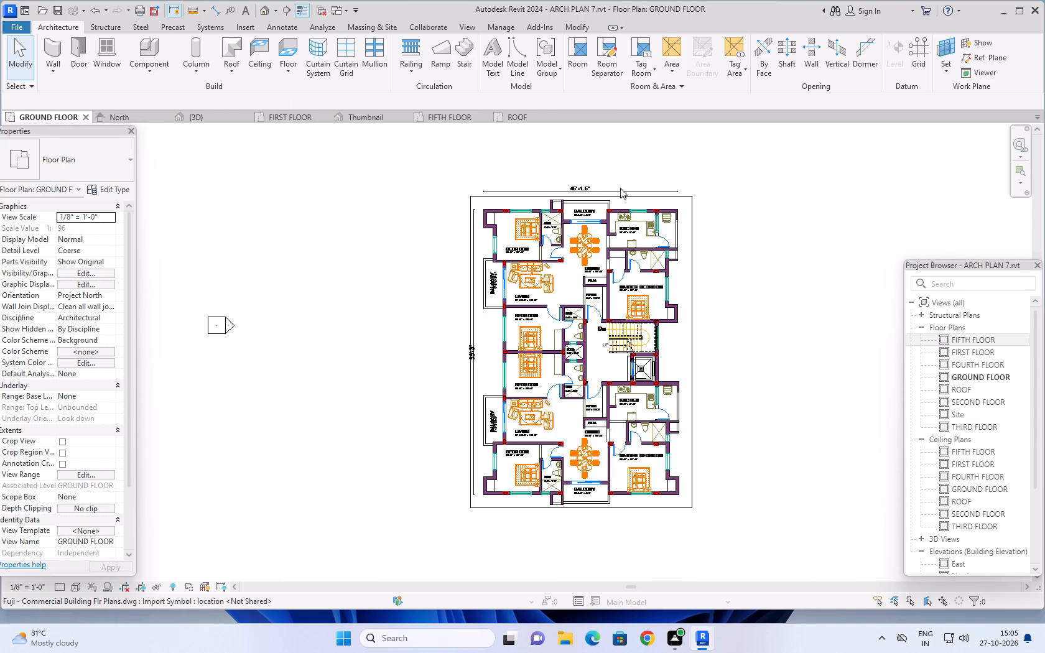
pyautogui.moveTo(714, 216); pyautogui.dragTo(702, 229, button='middle')
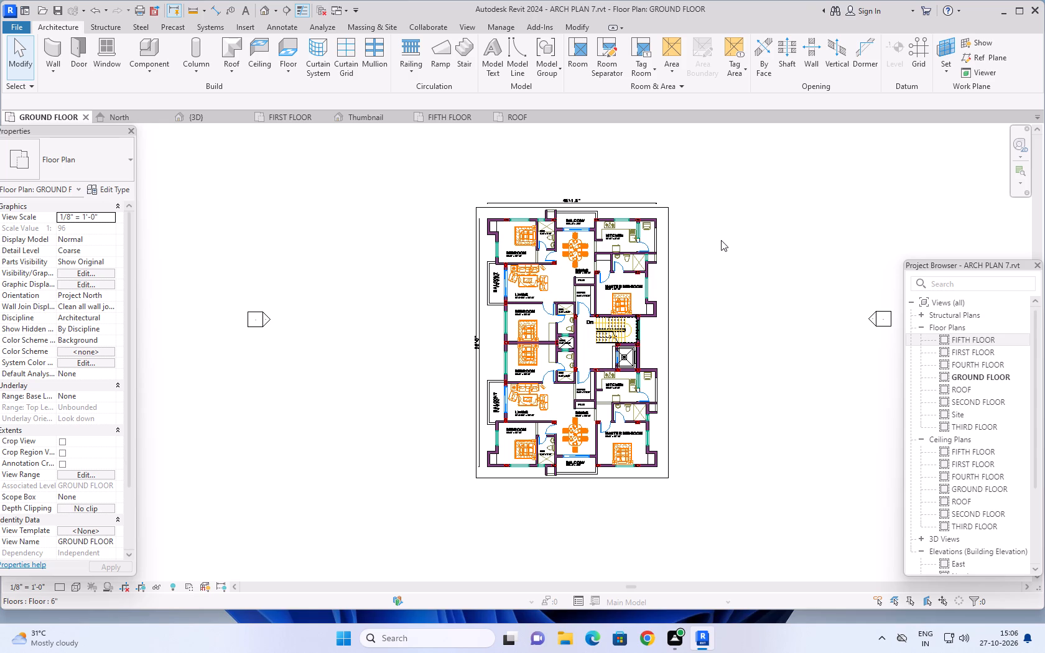
pyautogui.scroll(-1, 723, 238)
pyautogui.moveTo(734, 236); pyautogui.dragTo(722, 247, button='middle')
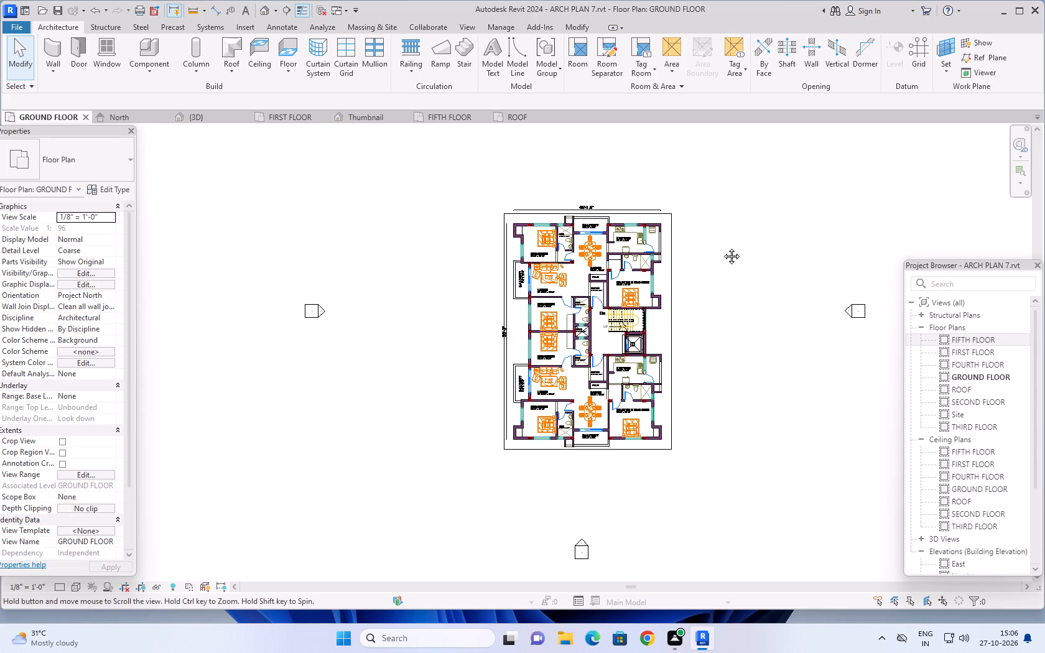
pyautogui.moveTo(722, 247); pyautogui.dragTo(721, 248, button='middle')
pyautogui.scroll(1, 727, 252)
pyautogui.moveTo(717, 258); pyautogui.dragTo(719, 264, button='middle')
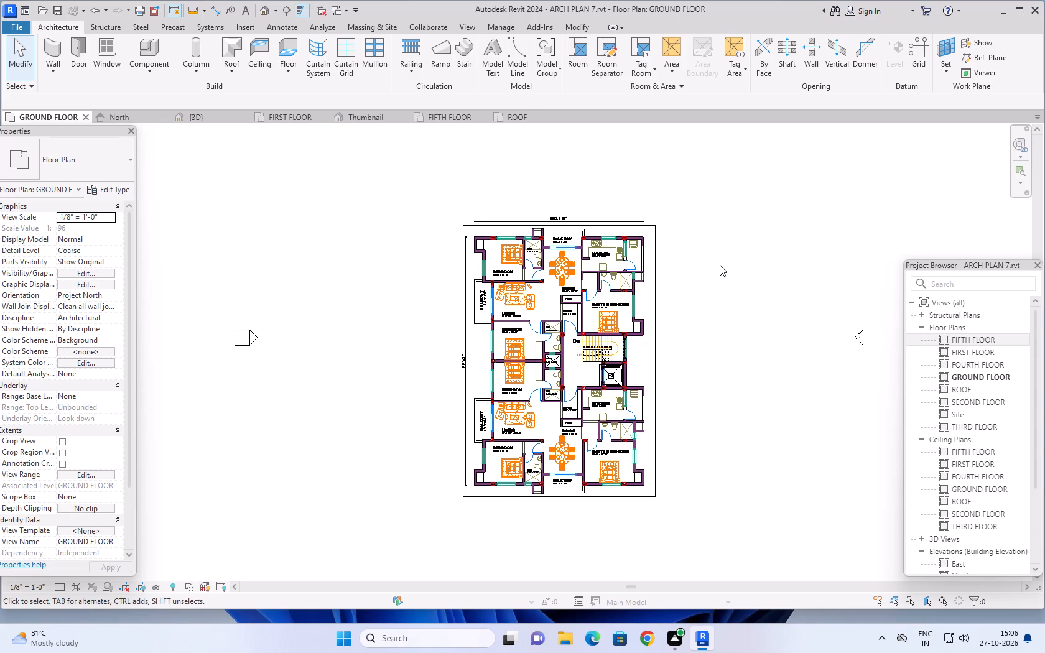
pyautogui.scroll(1, 722, 264)
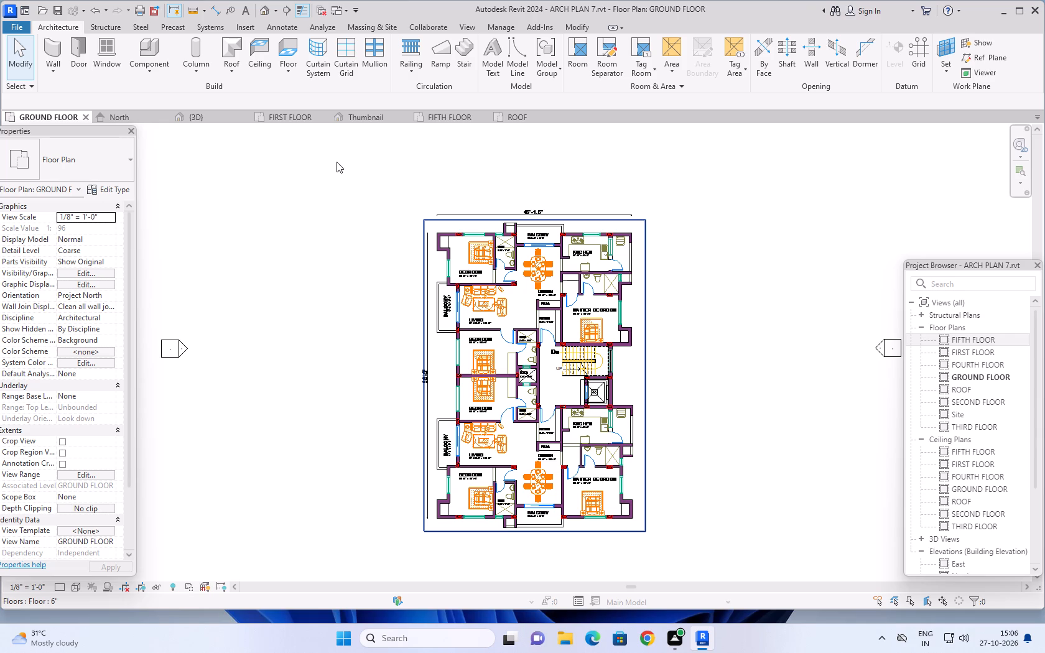
pyautogui.scroll(-1, 645, 372)
pyautogui.moveTo(702, 369); pyautogui.dragTo(678, 358, button='middle')
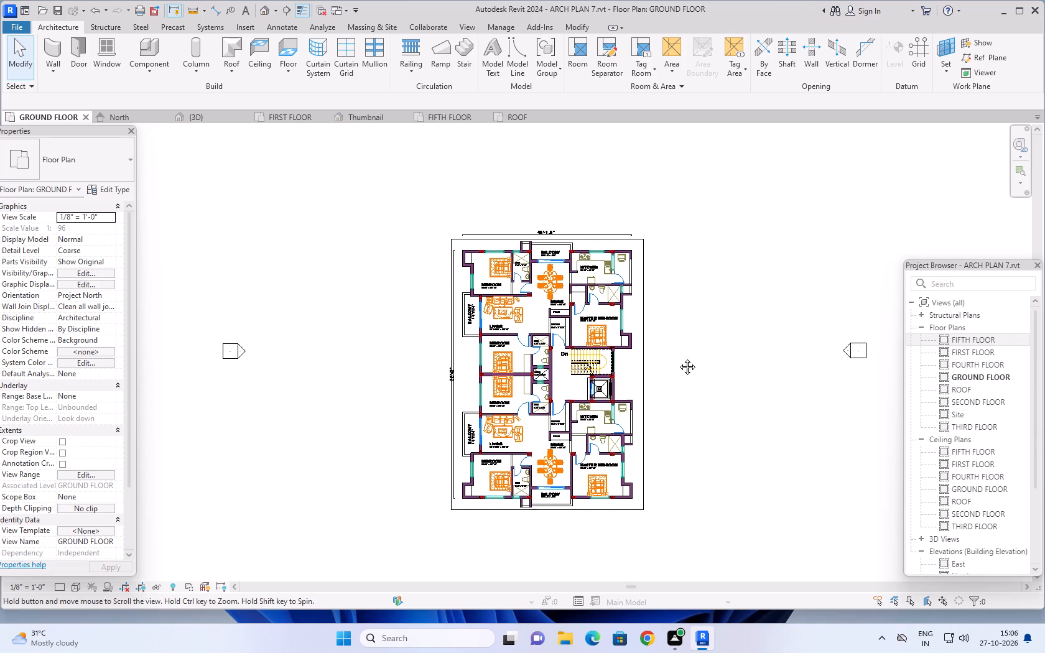
pyautogui.moveTo(678, 358); pyautogui.dragTo(632, 332, button='middle')
pyautogui.click(292, 114)
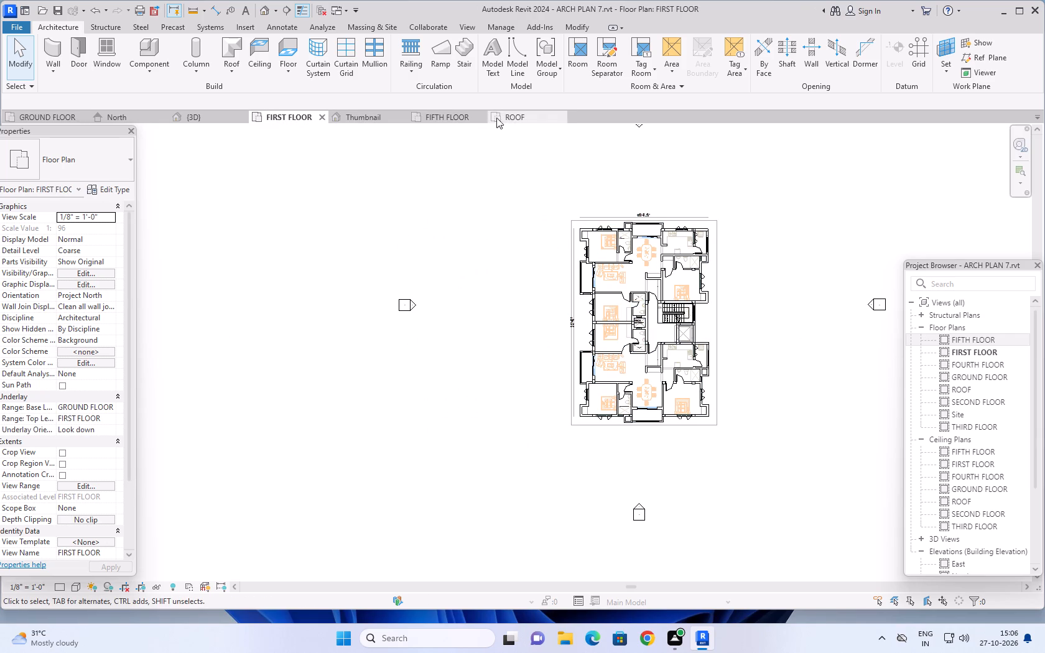
# Start a 6" floor in the FIFTH FLOOR plan, using a rectangular boundary.
pyautogui.click(456, 119)
pyautogui.scroll(-1, 653, 301)
pyautogui.moveTo(646, 297); pyautogui.dragTo(636, 279, button='middle')
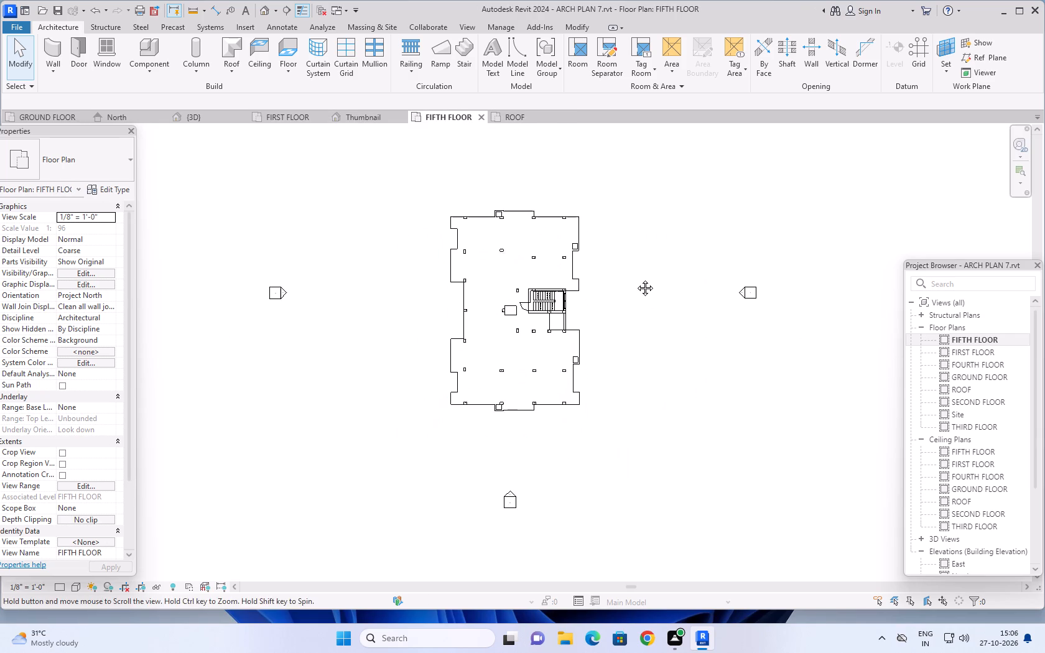
pyautogui.moveTo(636, 279); pyautogui.dragTo(636, 277, button='middle')
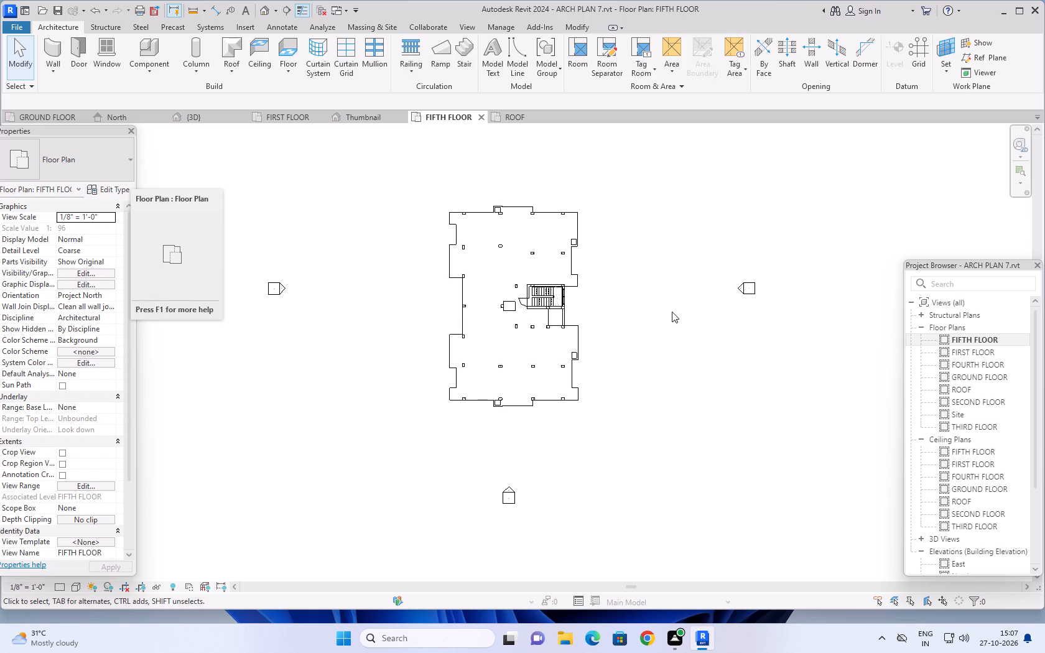
pyautogui.scroll(1, 649, 318)
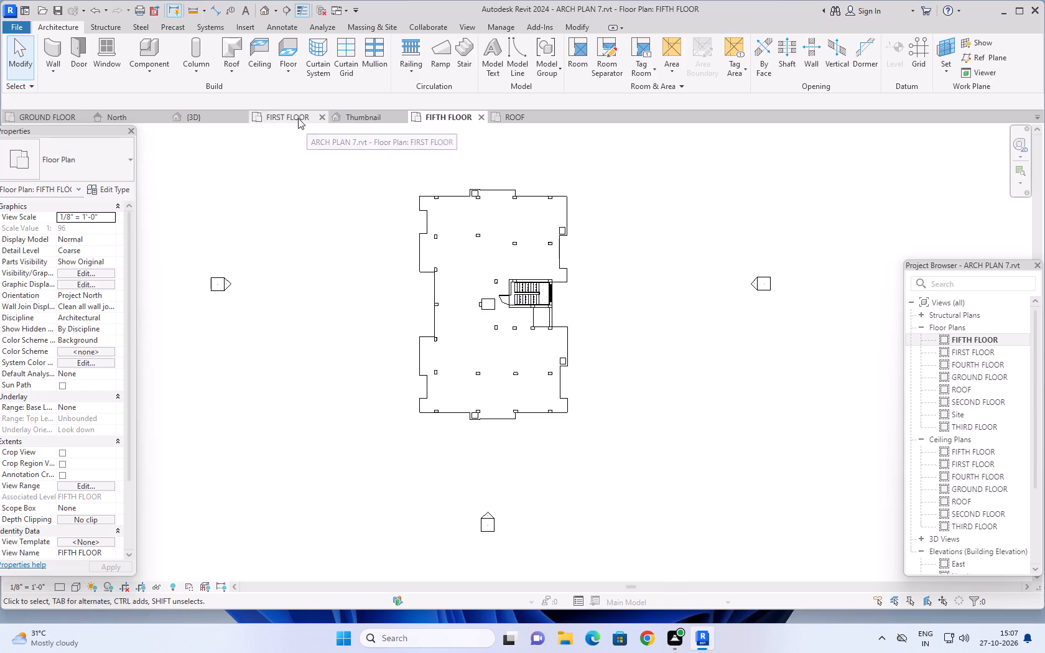
pyautogui.click(287, 73)
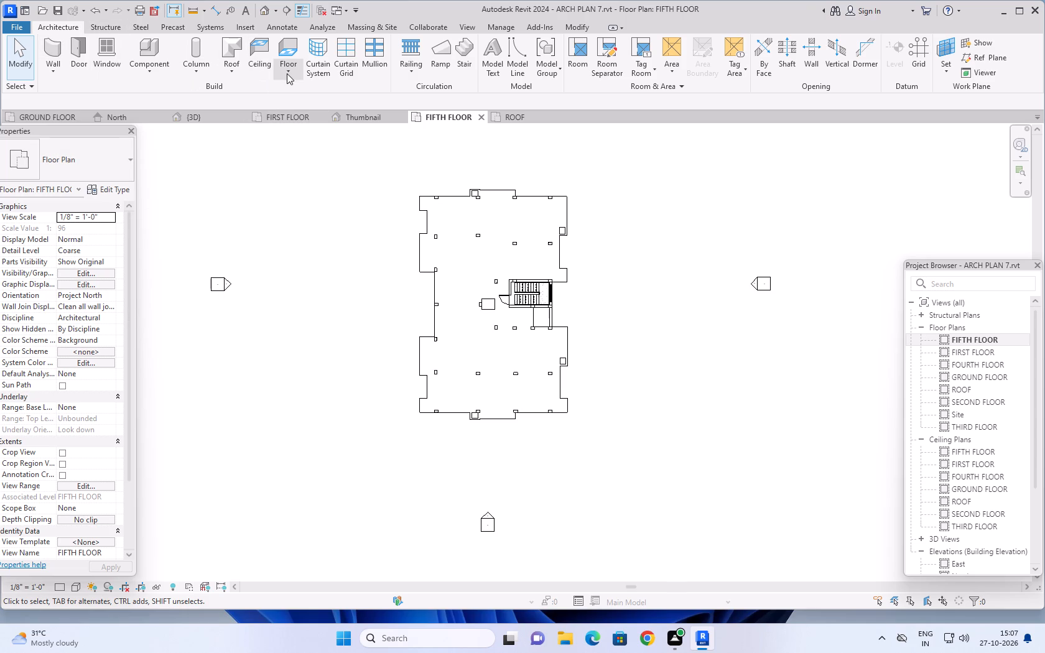
pyautogui.click(317, 95)
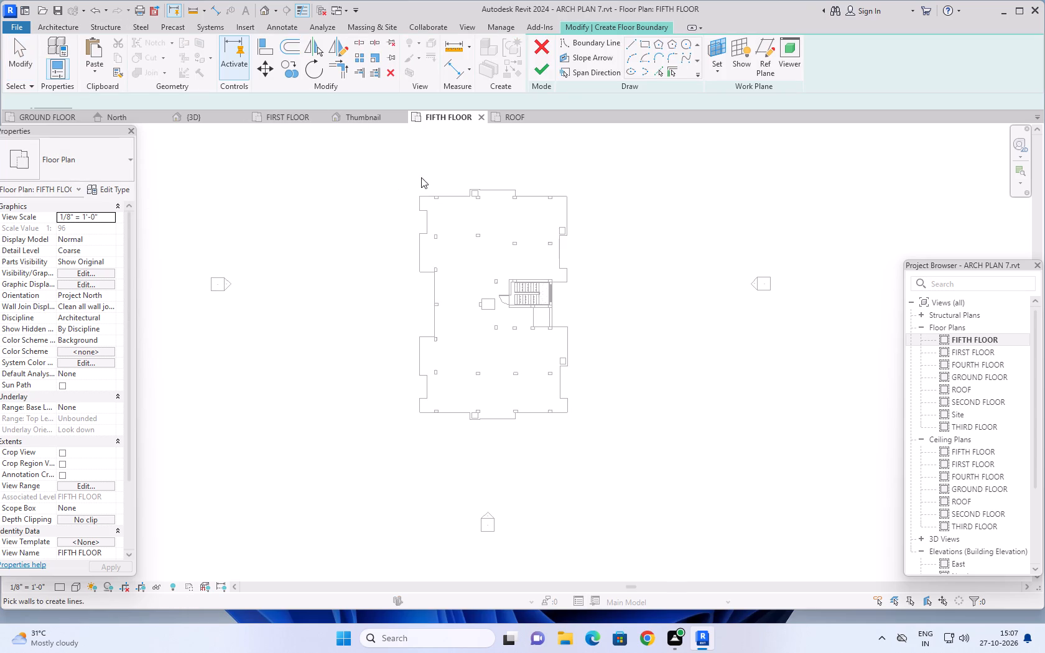
pyautogui.click(647, 42)
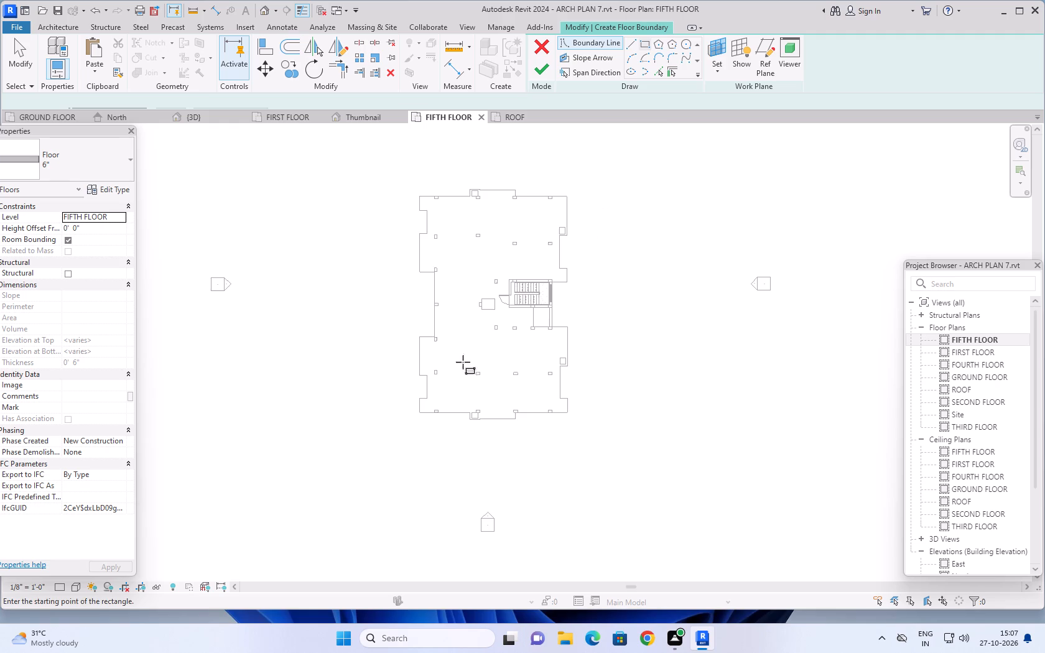
# Examine the fifth-floor slab outline and column positions around the southern half for the new floor's extent.
pyautogui.scroll(14, 437, 371)
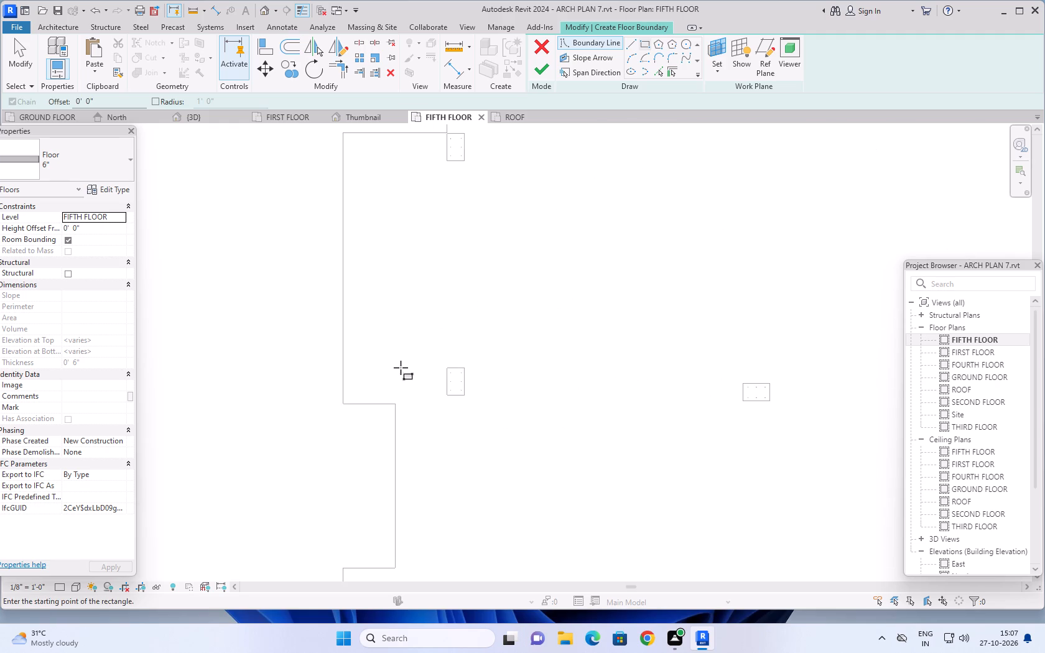
pyautogui.moveTo(398, 360); pyautogui.dragTo(348, 216, button='middle')
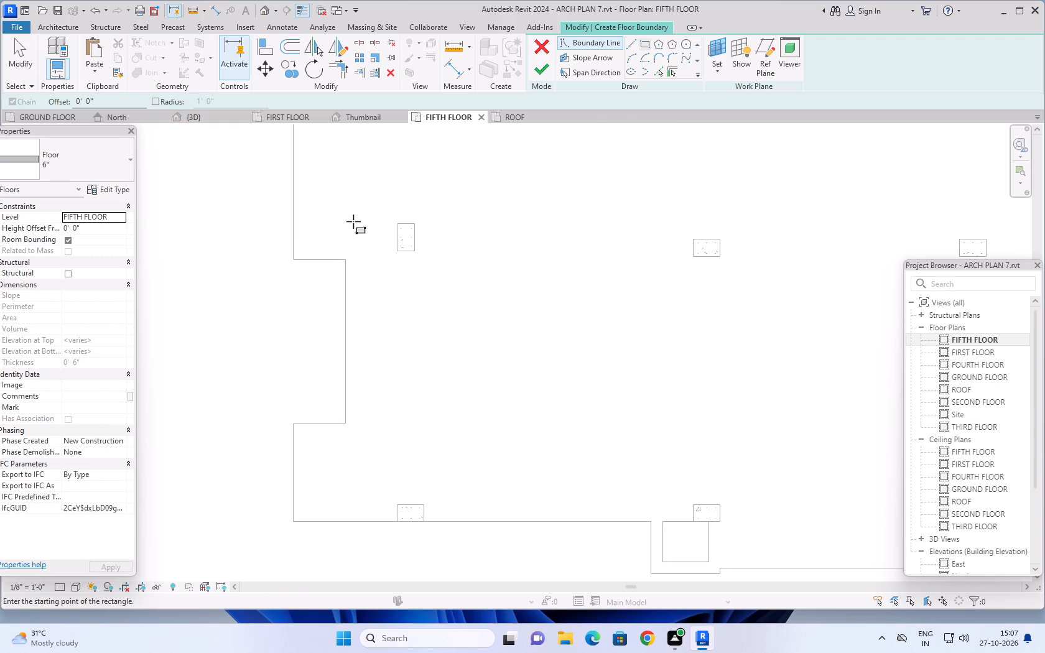
pyautogui.scroll(-6, 366, 222)
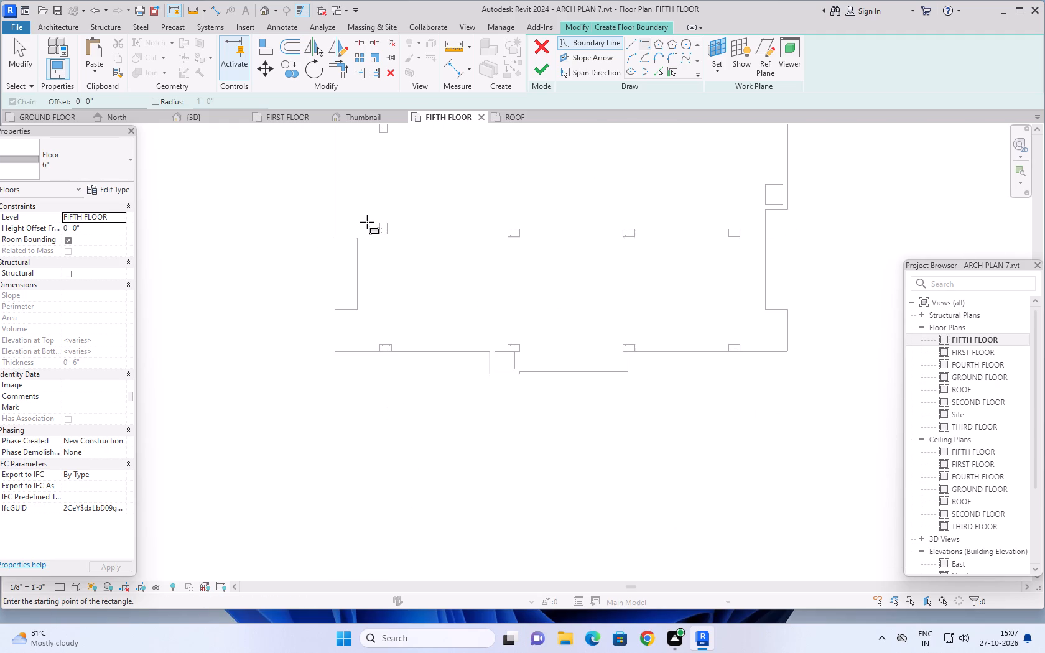
pyautogui.scroll(-2, 367, 222)
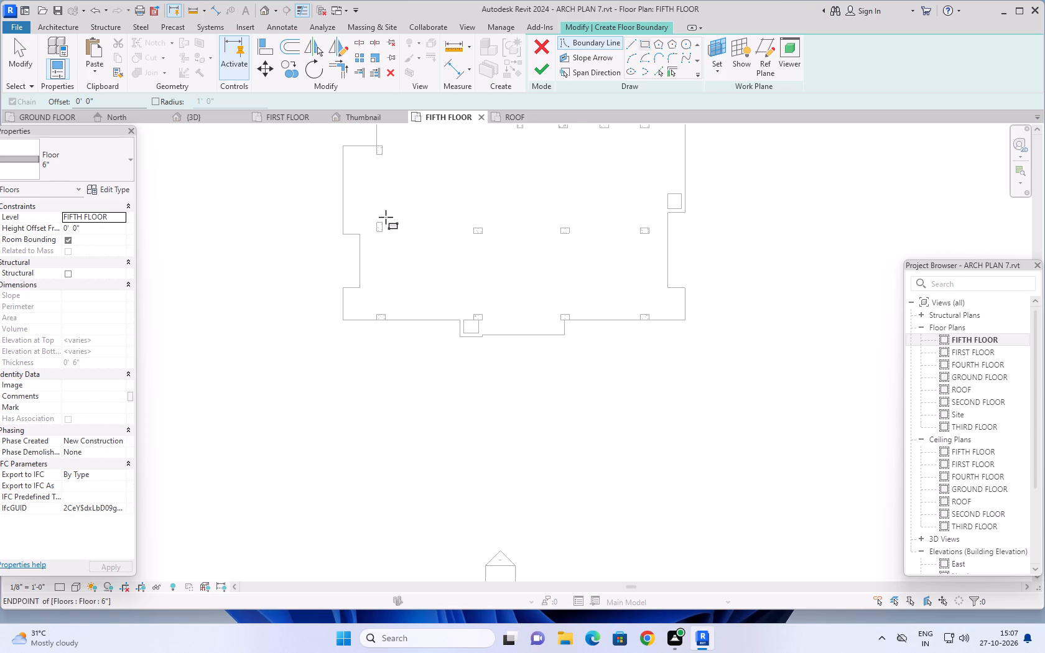
pyautogui.scroll(-3, 386, 216)
pyautogui.scroll(-1, 446, 210)
pyautogui.moveTo(629, 211); pyautogui.dragTo(602, 295, button='middle')
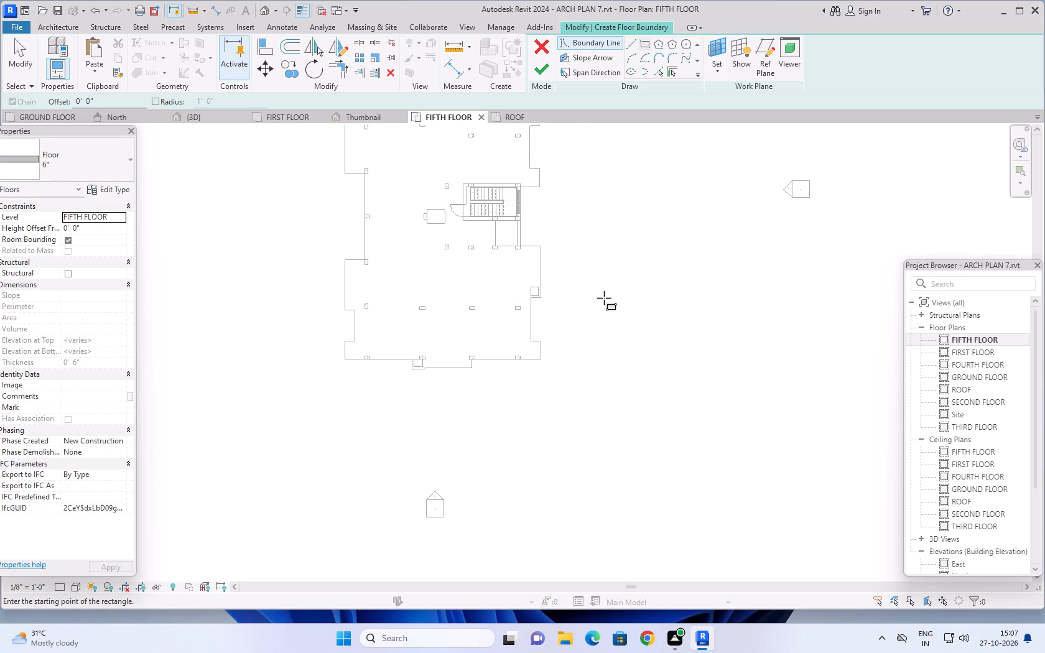
pyautogui.scroll(-4, 610, 304)
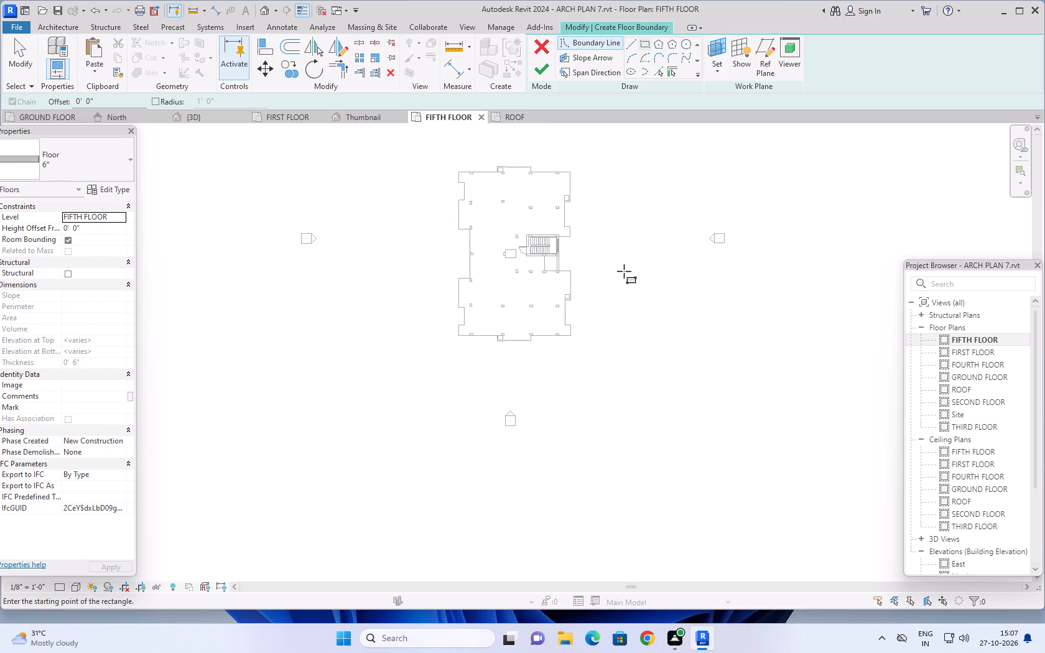
pyautogui.scroll(3, 624, 271)
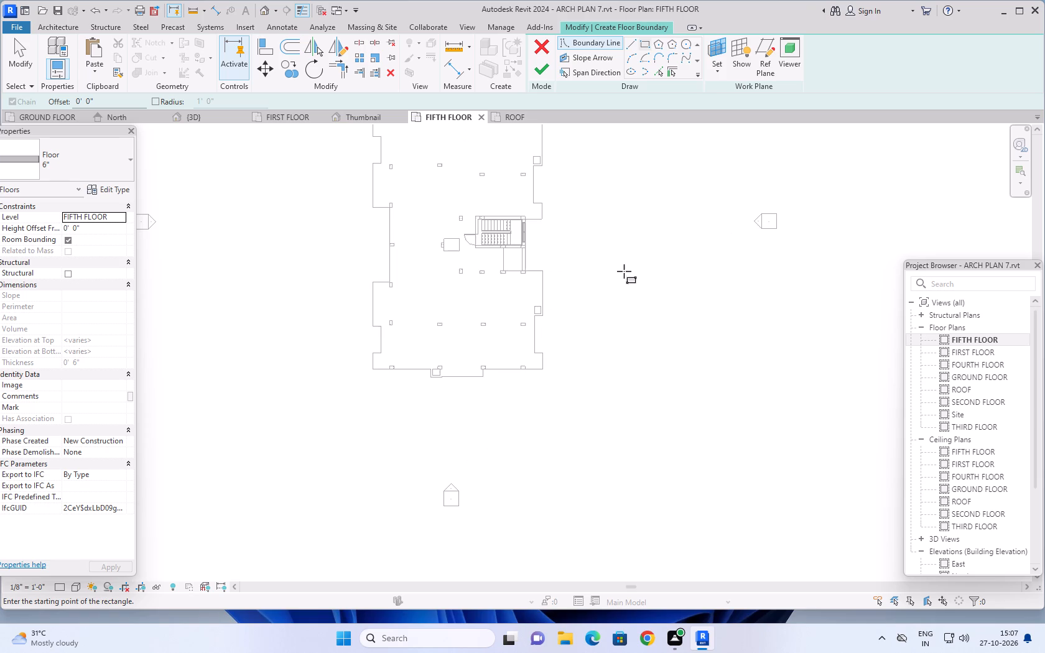
pyautogui.scroll(4, 386, 314)
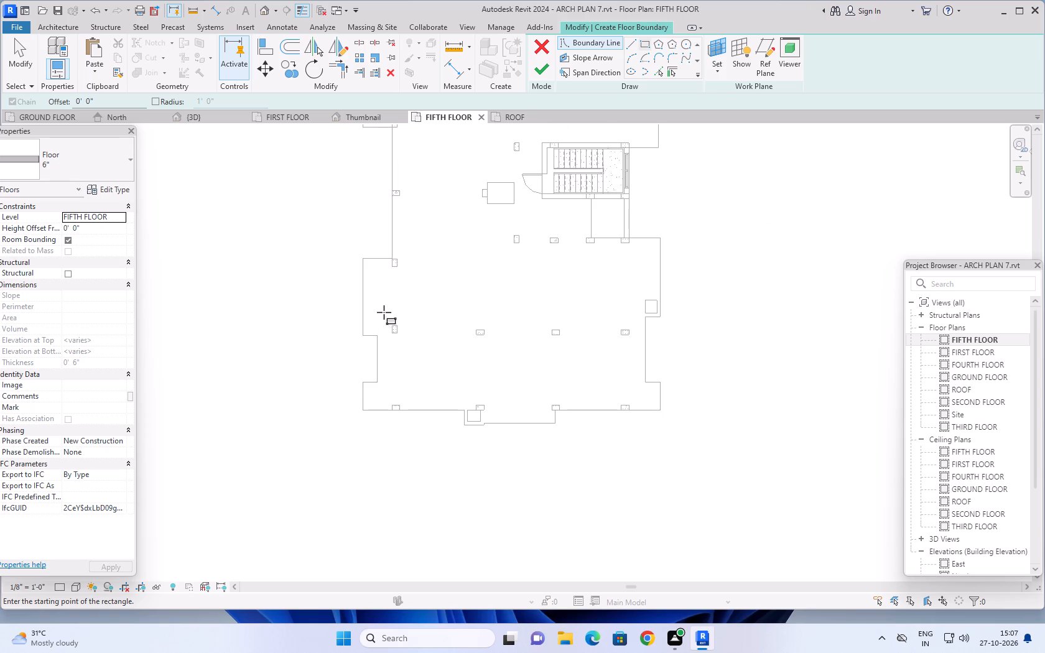
# Draw the rectangular floor boundary, about 12'-11" deep, enclosing the two southernmost column rows out to the outer column faces.
pyautogui.click(121, 213)
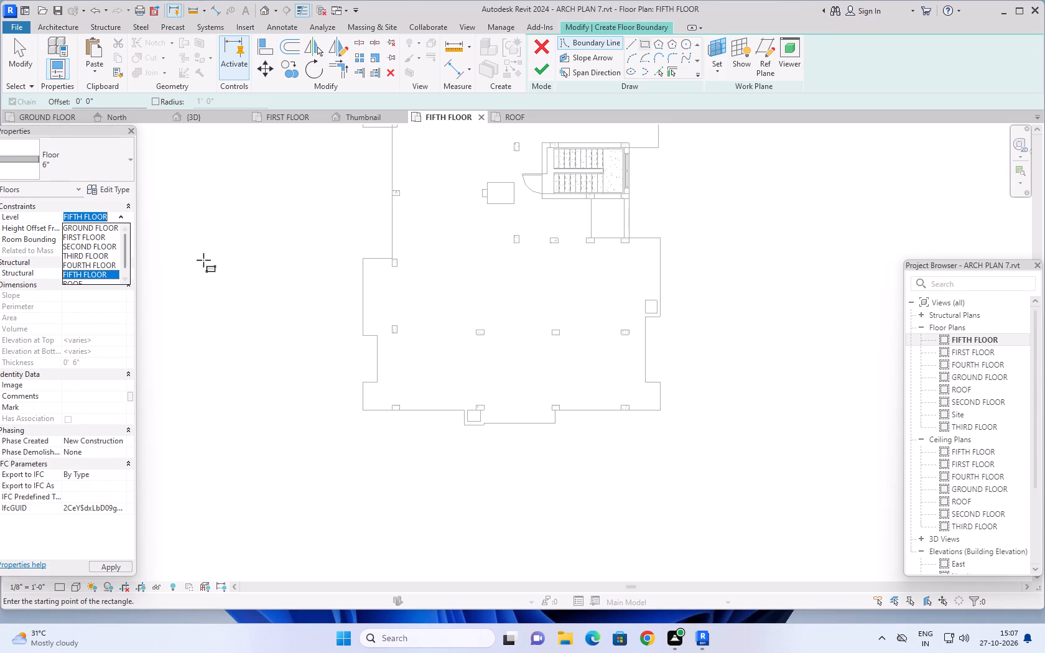
pyautogui.click(234, 260)
pyautogui.scroll(5, 391, 328)
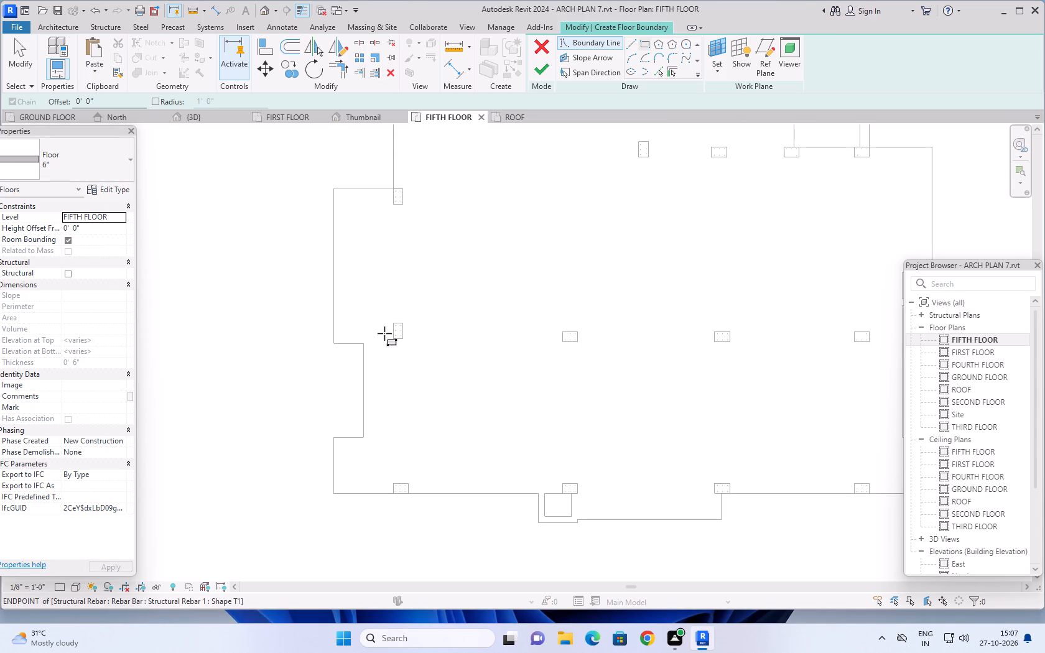
pyautogui.scroll(3, 381, 328)
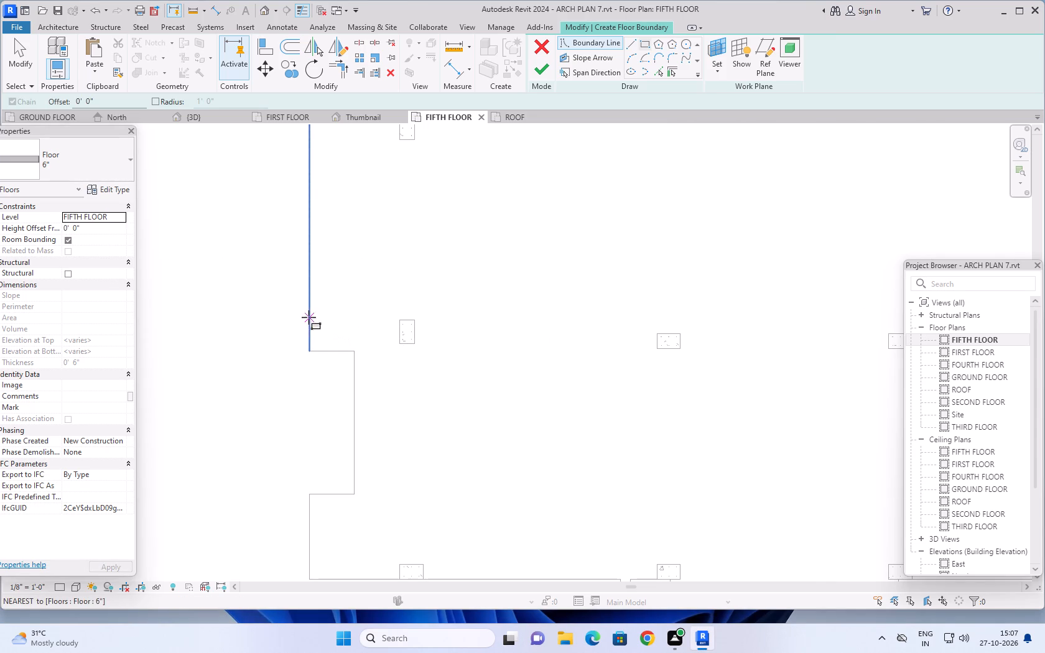
pyautogui.click(398, 318)
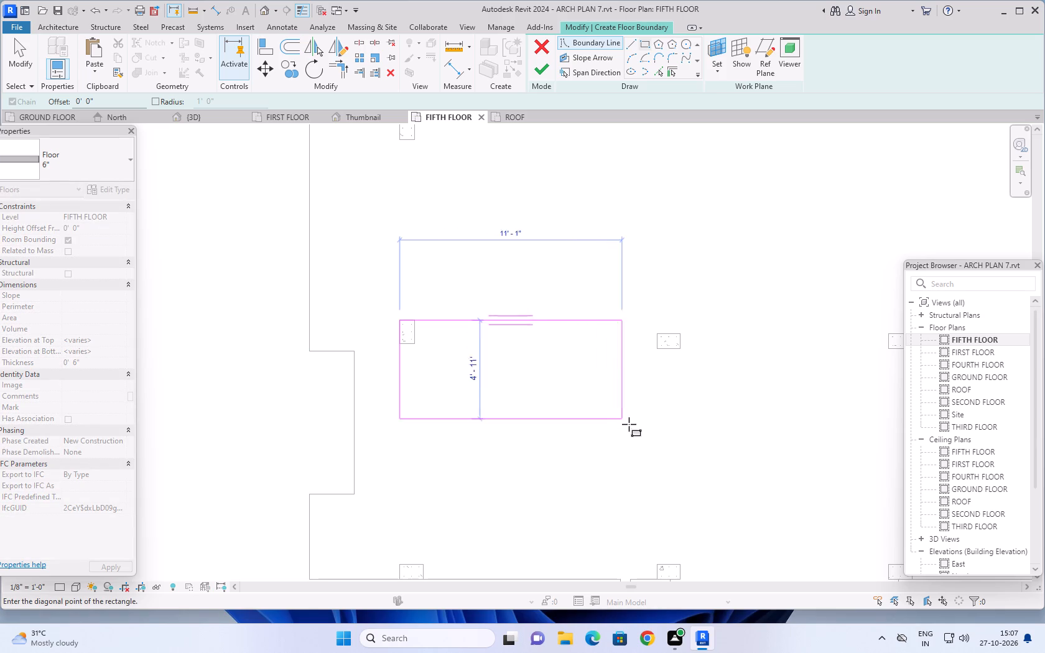
pyautogui.scroll(-8, 631, 427)
pyautogui.moveTo(656, 437); pyautogui.dragTo(424, 363, button='middle')
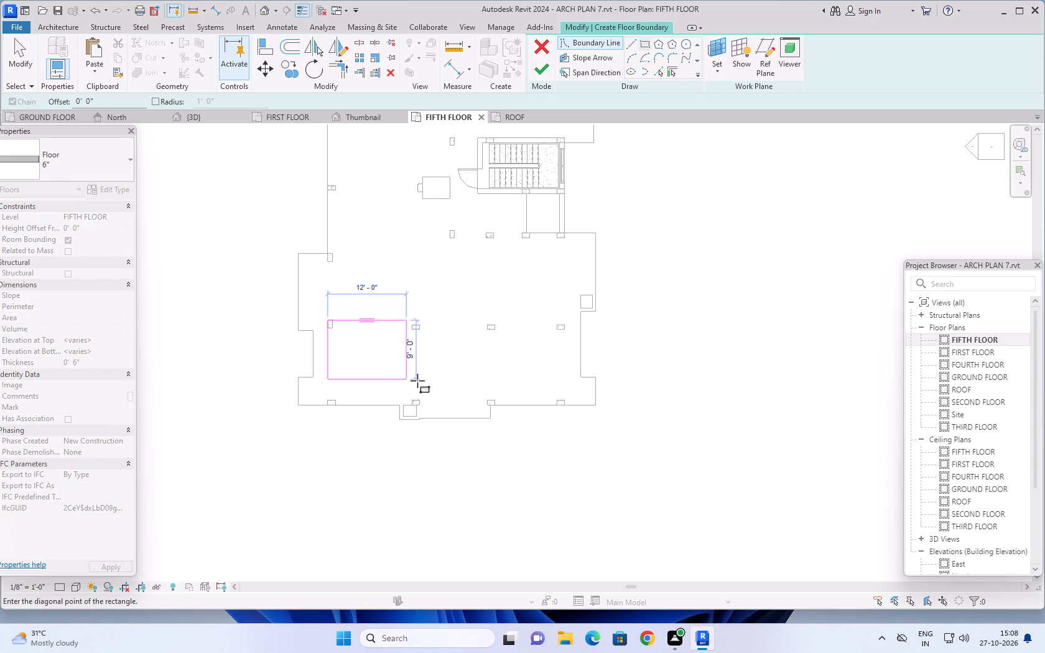
pyautogui.scroll(5, 570, 406)
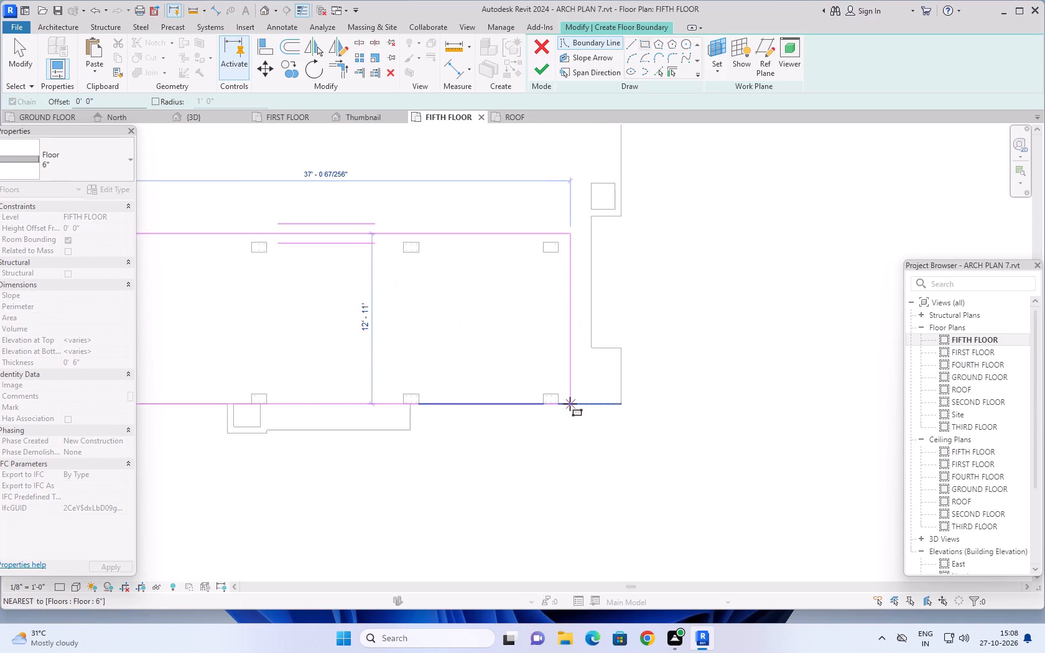
pyautogui.scroll(6, 566, 409)
pyautogui.click(550, 398)
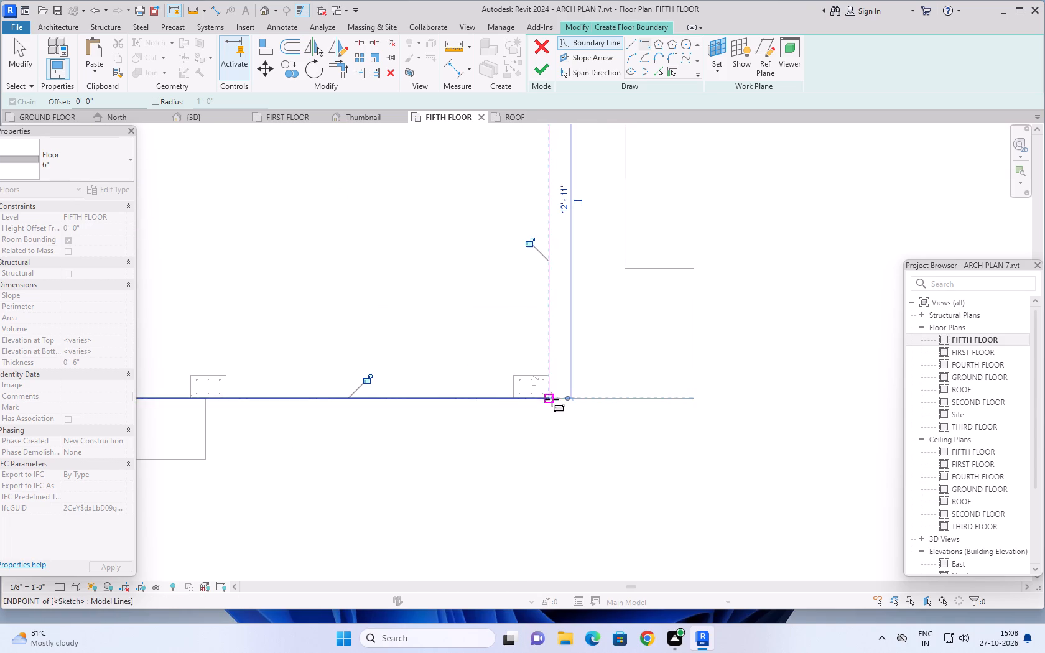
# Align the boundary's east and west edges with the outermost east and west edges of the existing slab.
pyautogui.scroll(-8, 573, 423)
pyautogui.moveTo(580, 451); pyautogui.dragTo(566, 418, button='middle')
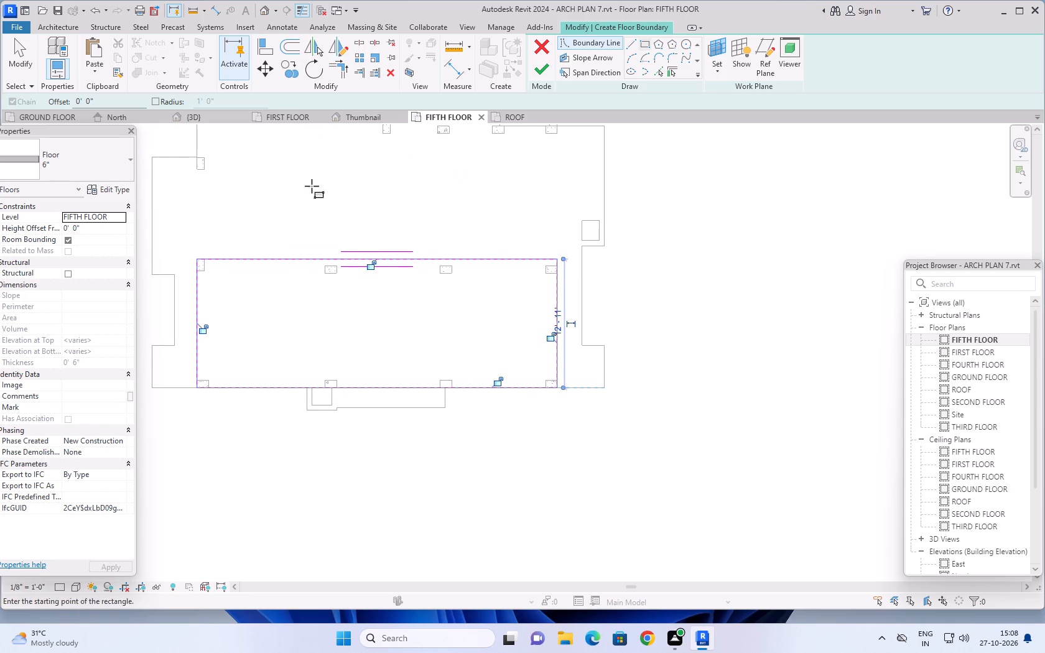
pyautogui.click(269, 43)
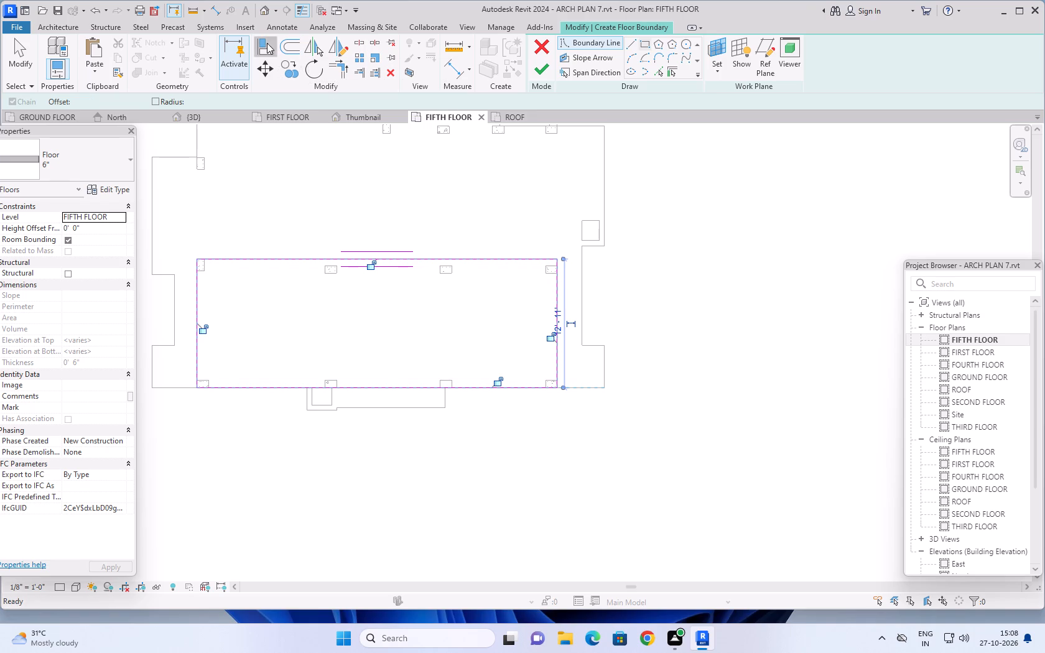
pyautogui.click(608, 359)
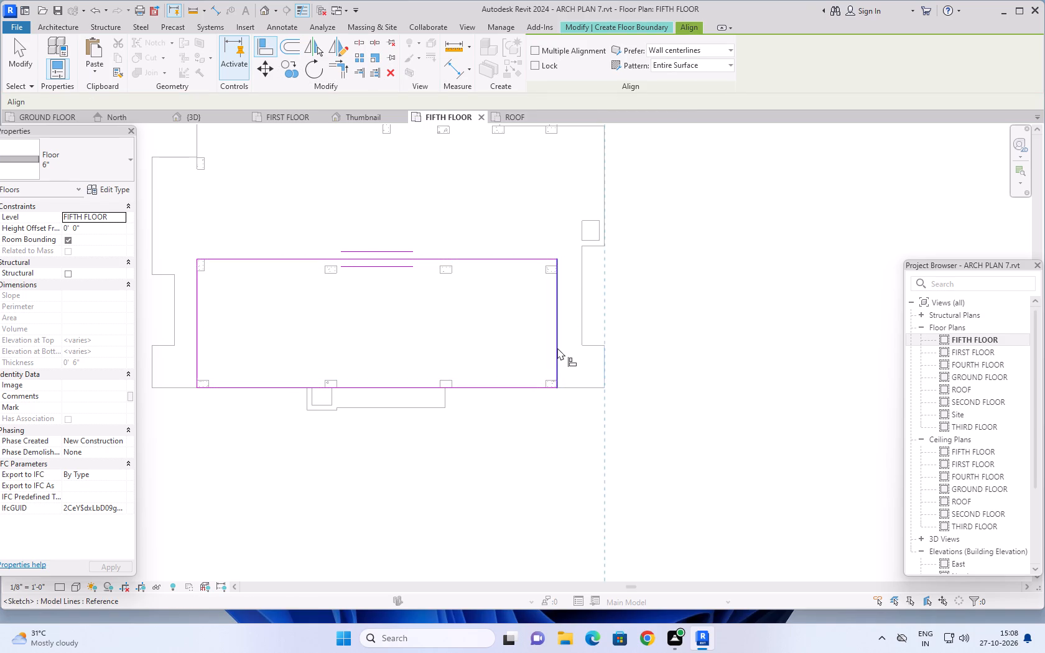
pyautogui.click(557, 348)
pyautogui.scroll(-3, 534, 424)
pyautogui.moveTo(534, 430); pyautogui.dragTo(615, 390, button='middle')
pyautogui.scroll(4, 327, 346)
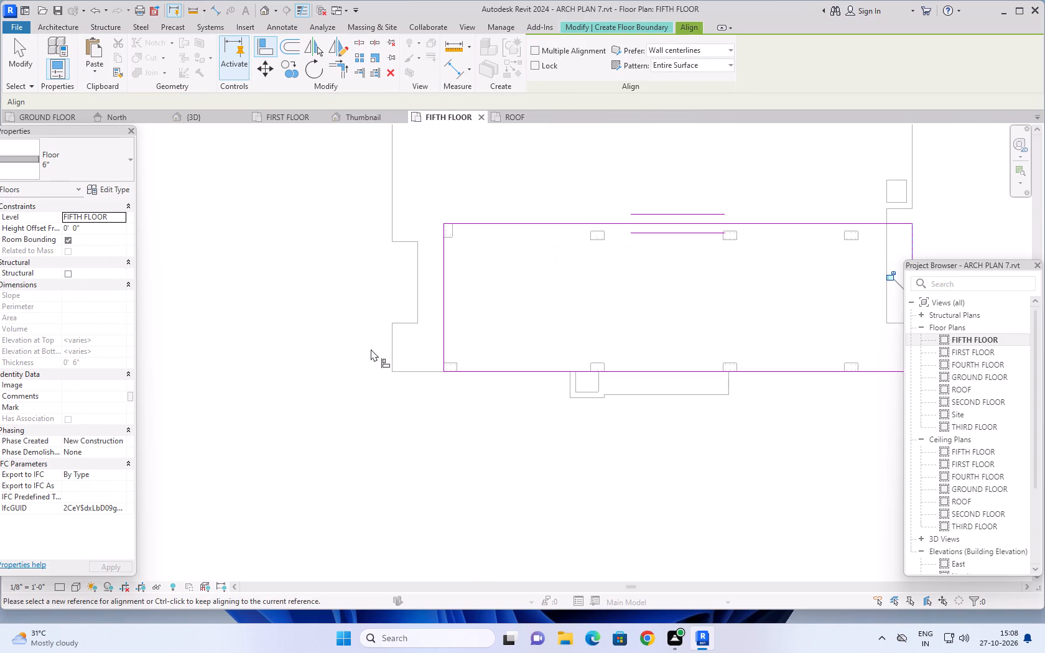
pyautogui.click(390, 348)
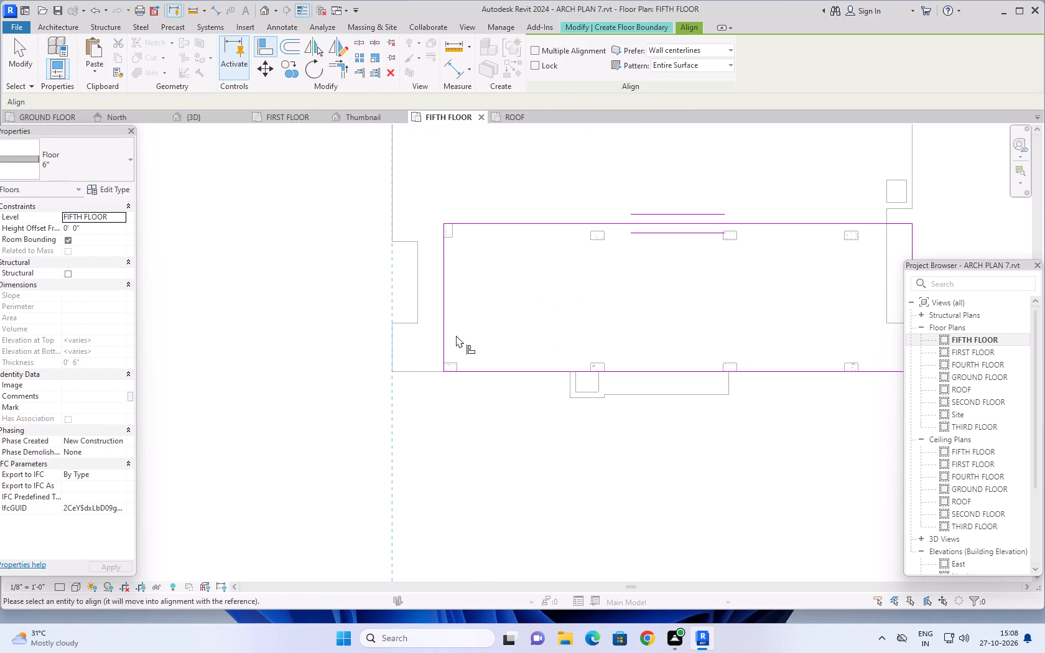
pyautogui.click(446, 329)
pyautogui.scroll(-3, 478, 414)
pyautogui.moveTo(503, 463); pyautogui.dragTo(442, 431, button='middle')
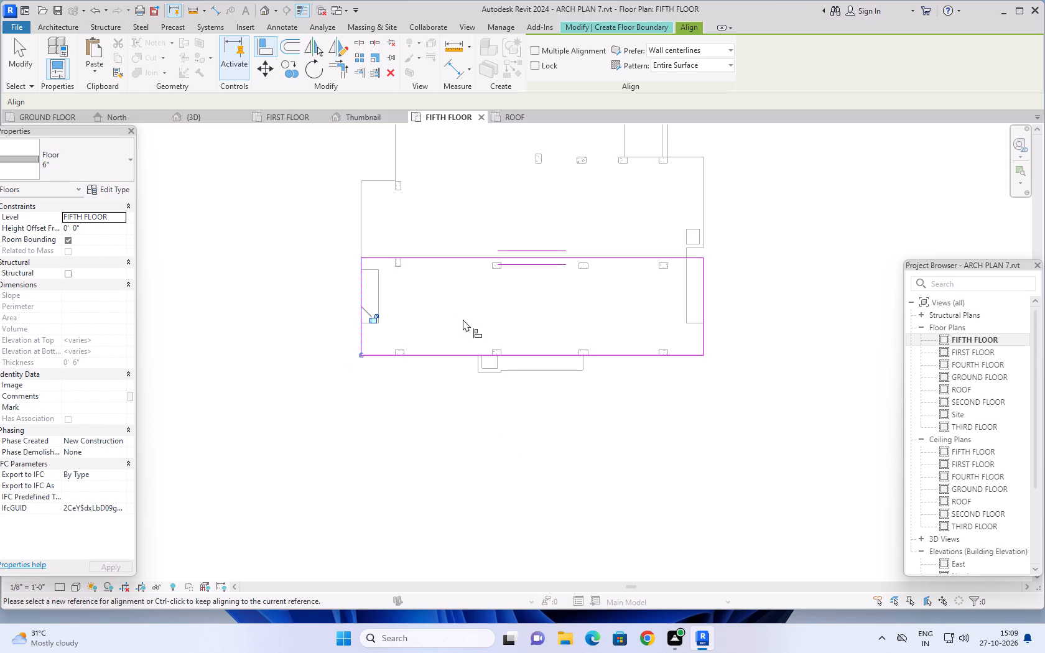
# Set the new floor's level to ROOF and finish its boundary sketch.
pyautogui.scroll(-1, 668, 397)
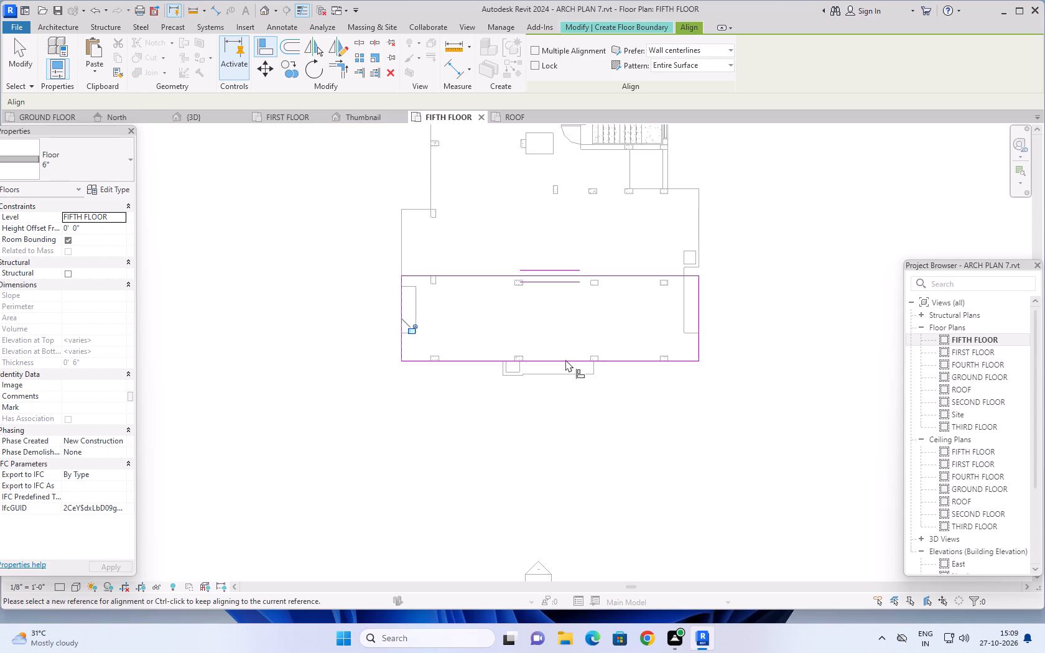
pyautogui.moveTo(660, 394); pyautogui.dragTo(628, 415, button='middle')
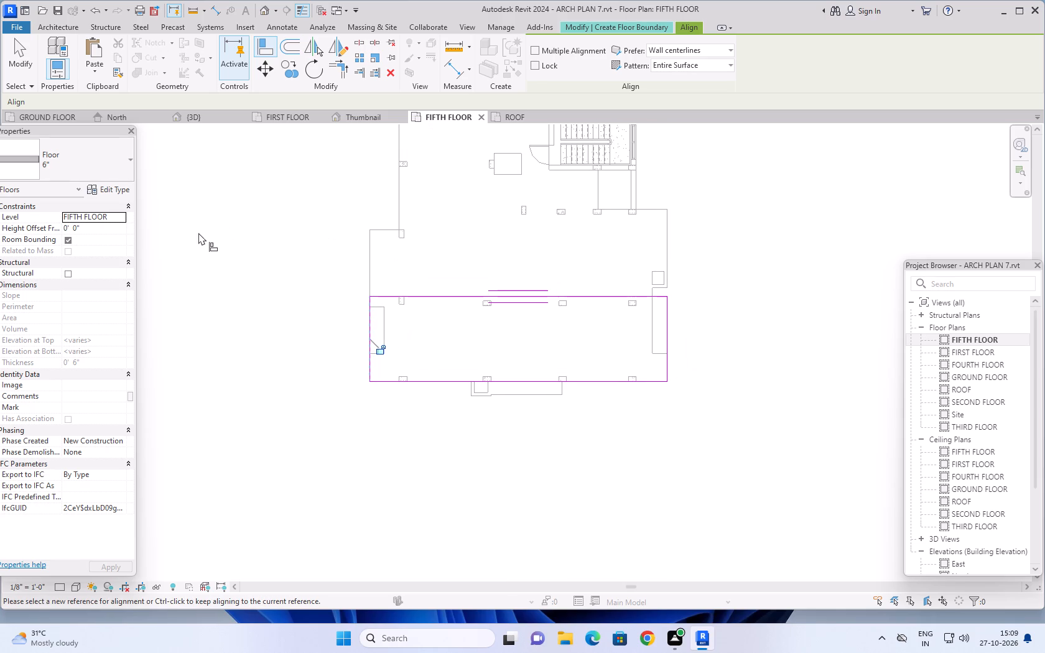
pyautogui.click(119, 217)
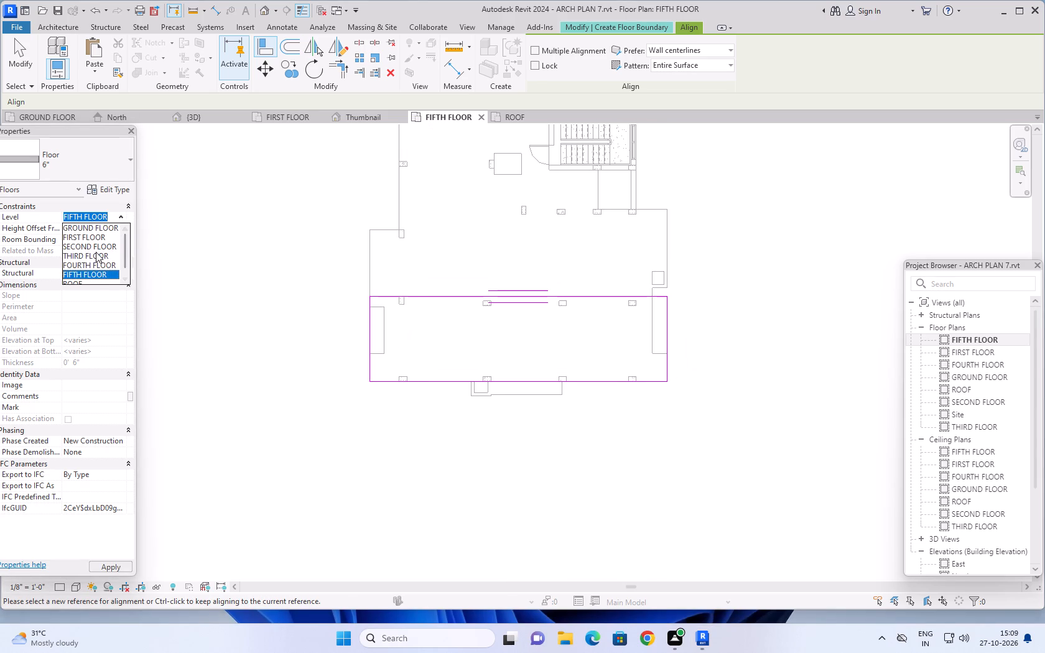
pyautogui.scroll(-3, 98, 271)
pyautogui.click(95, 273)
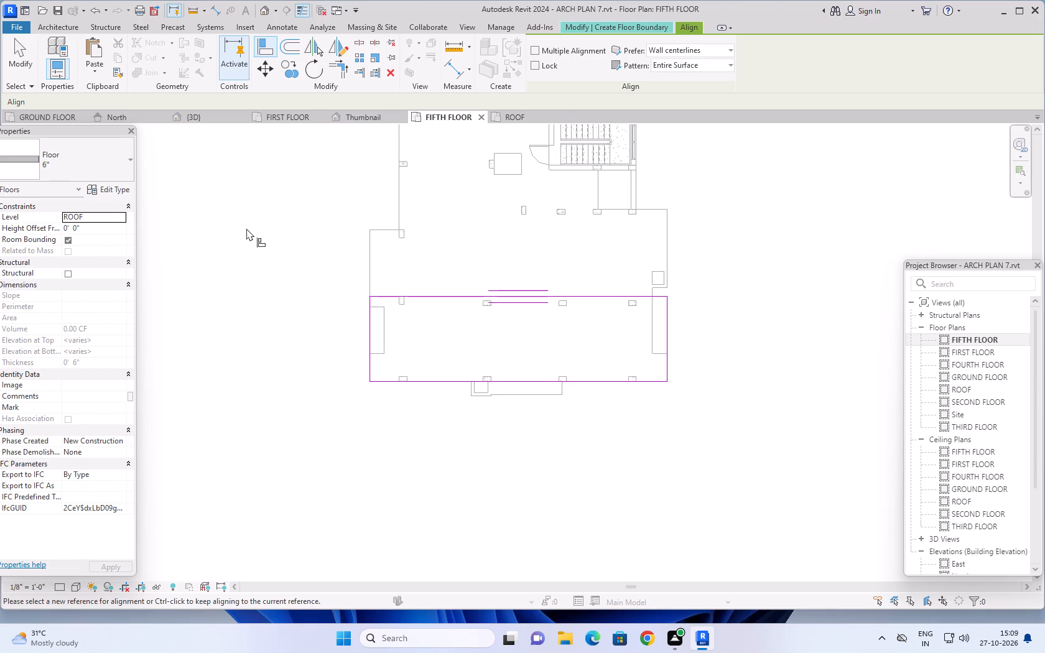
pyautogui.click(610, 26)
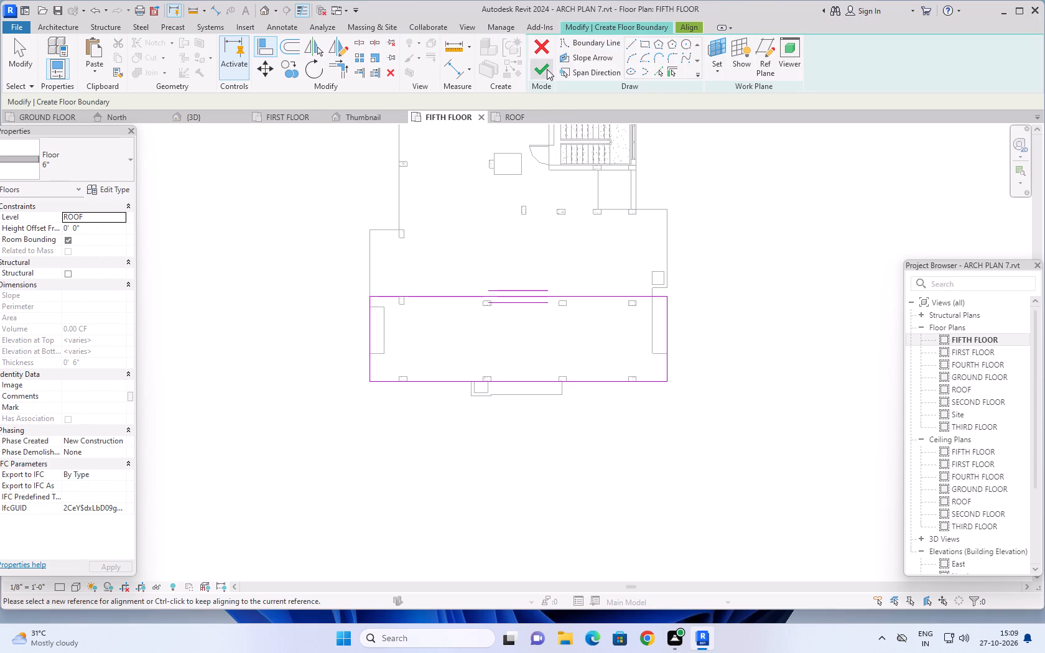
pyautogui.click(545, 69)
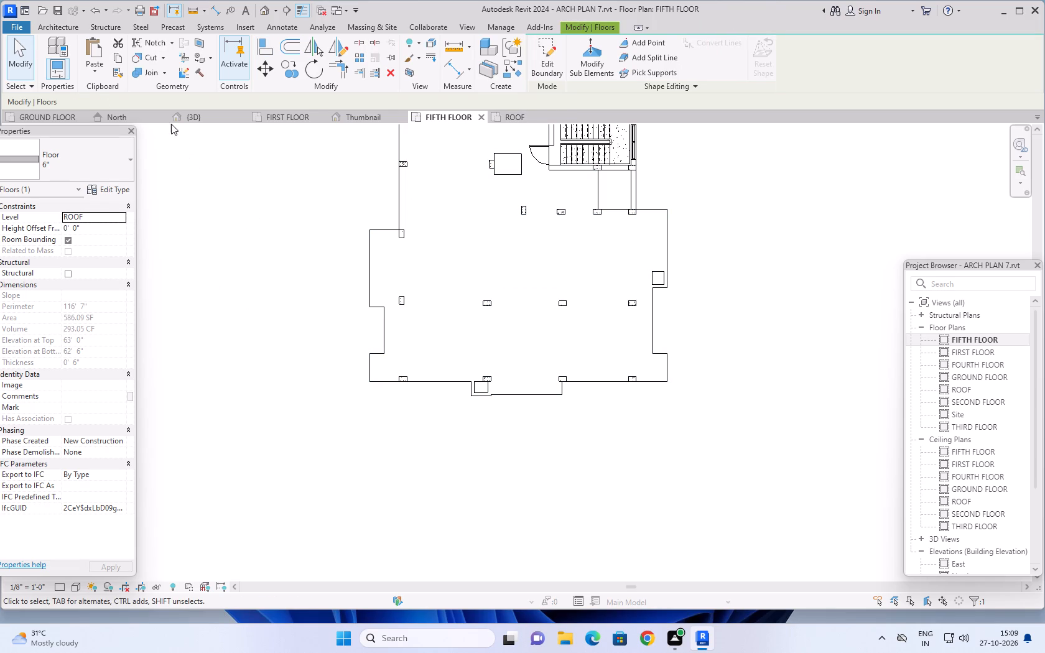
# Check the new floor's position above the rooftop columns in the 3D view.
pyautogui.click(194, 118)
pyautogui.scroll(-1, 483, 360)
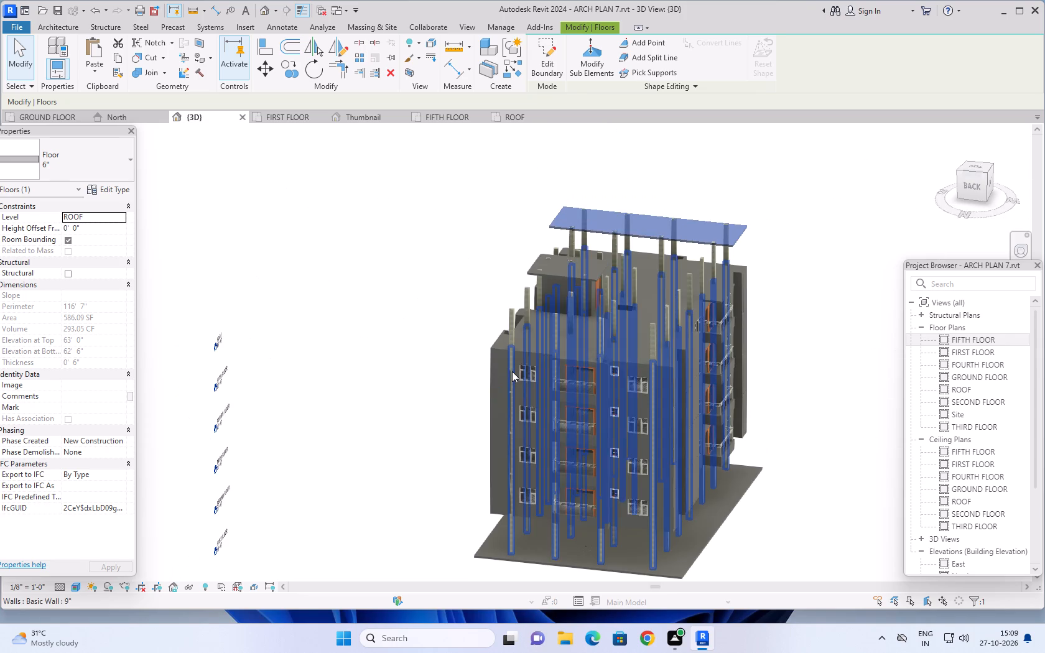
pyautogui.click(249, 237)
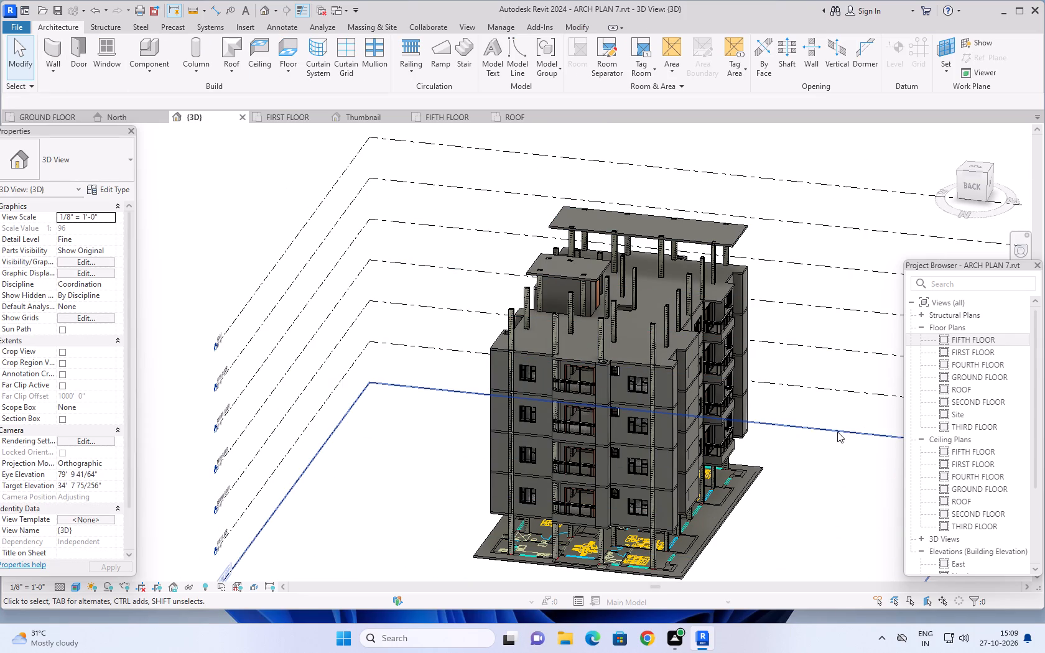
# Examine the new roof slab, rooftop columns and front balconies in 3D from the building's side and front.
pyautogui.moveTo(815, 453); pyautogui.dragTo(526, 448, button='middle')
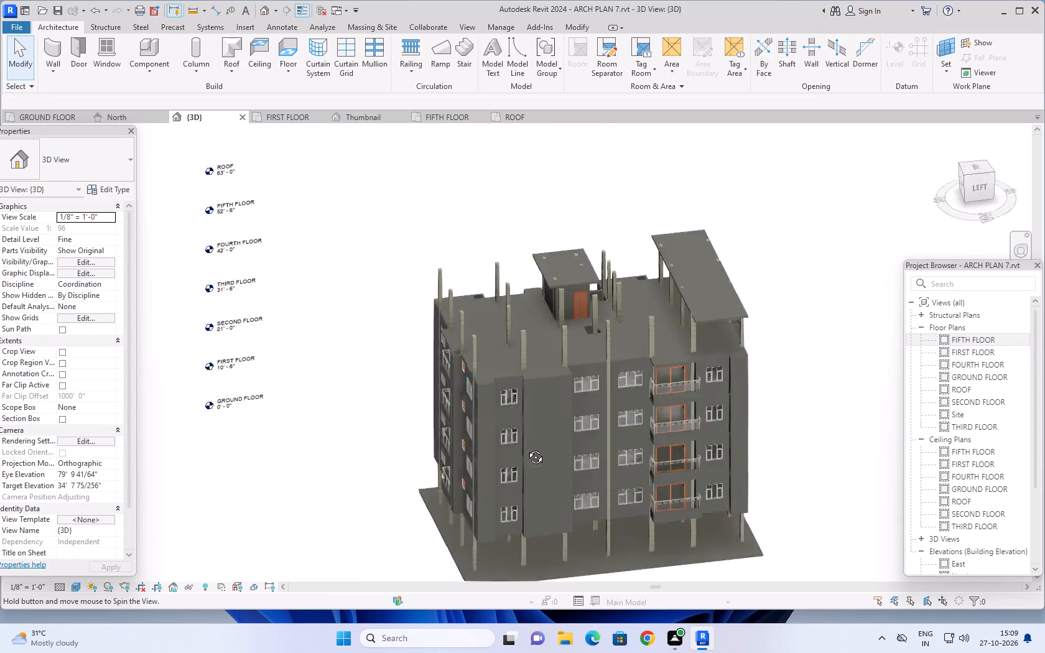
pyautogui.moveTo(526, 448); pyautogui.dragTo(408, 384, button='middle')
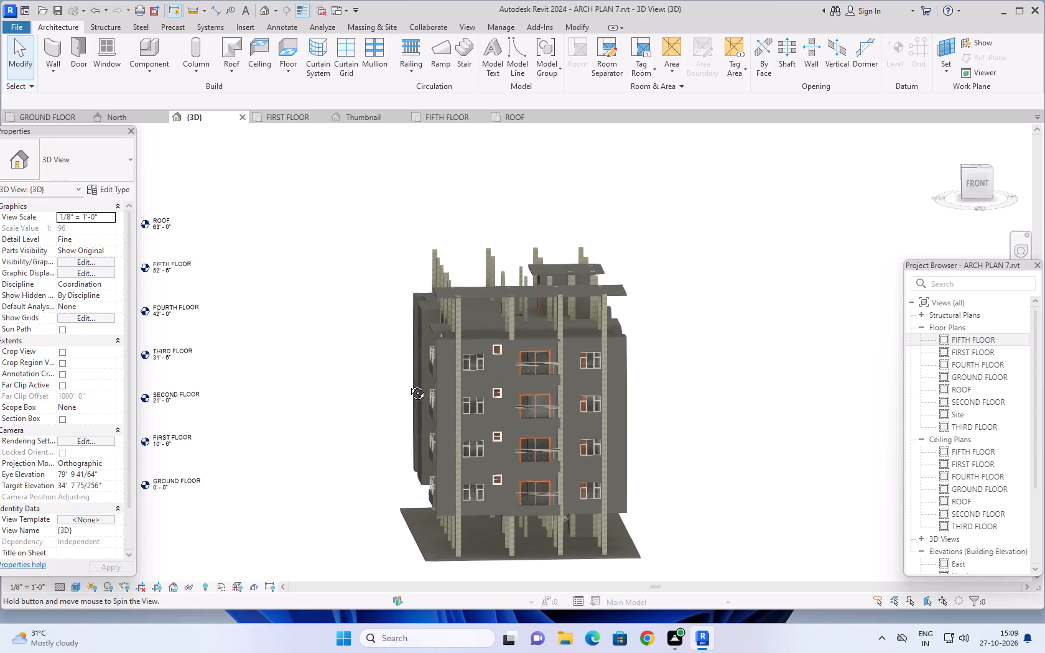
pyautogui.moveTo(408, 384); pyautogui.dragTo(432, 380, button='middle')
pyautogui.scroll(2, 679, 358)
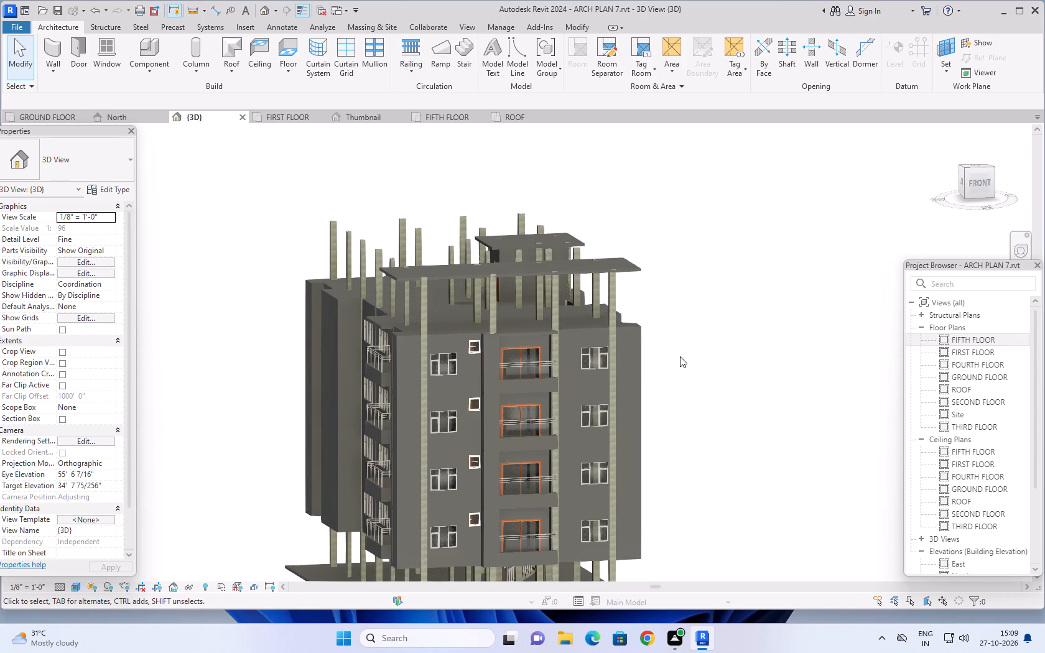
pyautogui.keyDown('shift'); pyautogui.moveTo(683, 352); pyautogui.dragTo(710, 341, button='middle'); pyautogui.keyUp('shift')
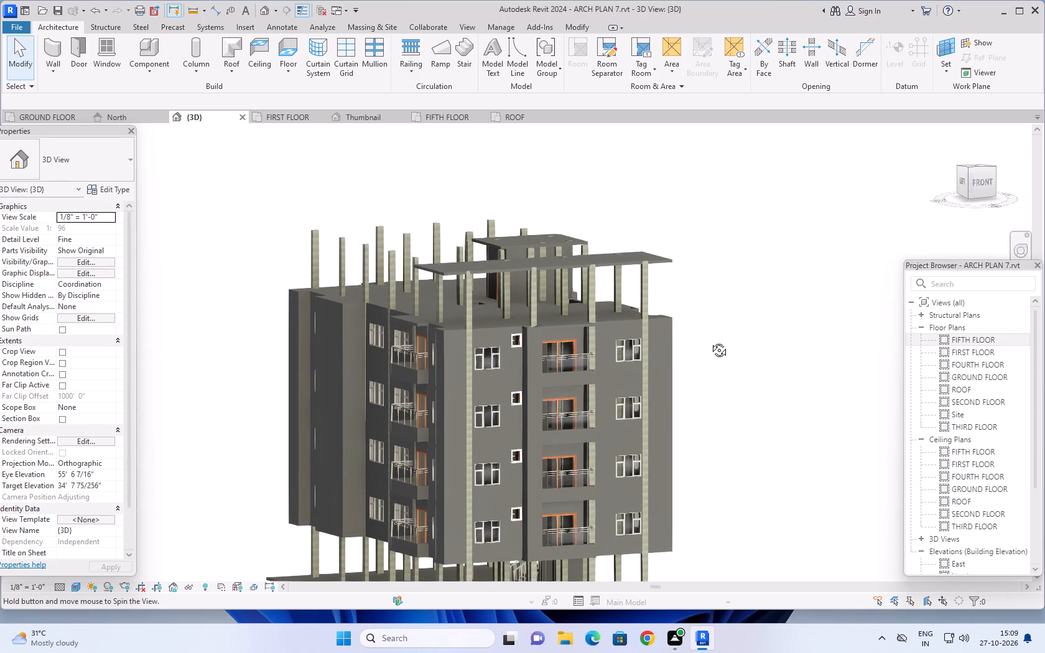
pyautogui.keyDown('shift'); pyautogui.moveTo(710, 341); pyautogui.dragTo(710, 346, button='middle'); pyautogui.keyUp('shift')
pyautogui.keyDown('shift'); pyautogui.moveTo(705, 351); pyautogui.dragTo(668, 354, button='middle'); pyautogui.keyUp('shift')
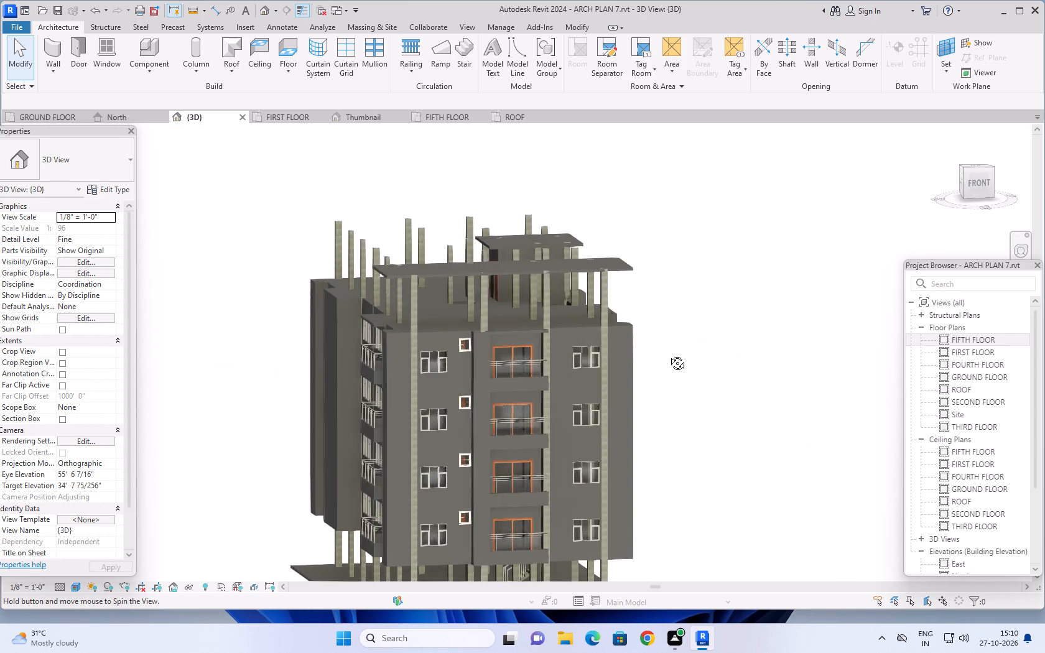
pyautogui.keyDown('shift'); pyautogui.moveTo(668, 354); pyautogui.dragTo(656, 349, button='middle'); pyautogui.keyUp('shift')
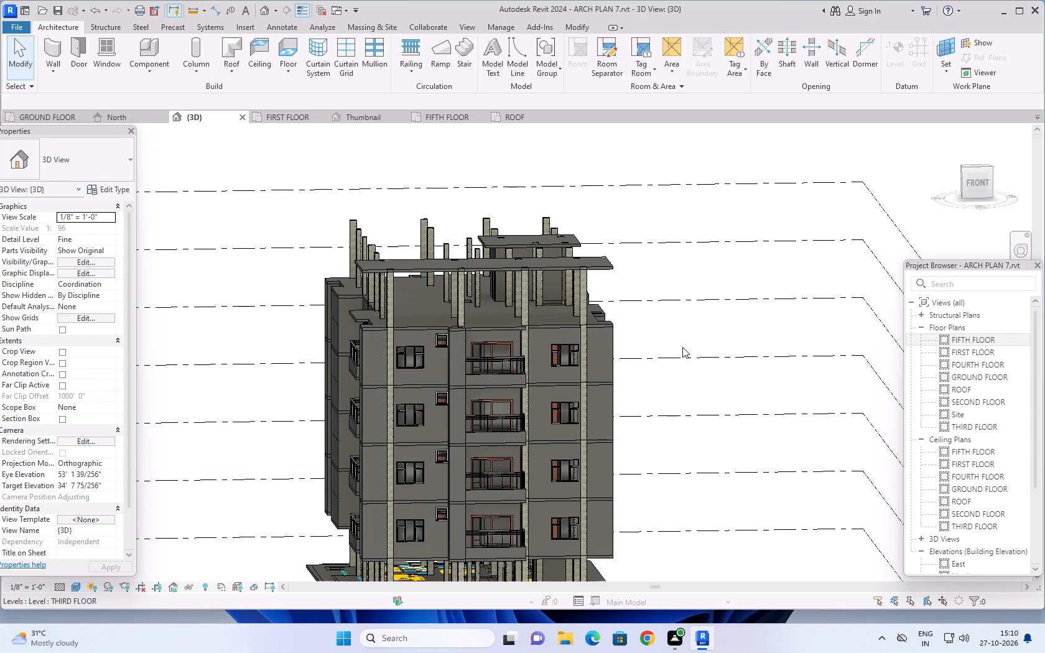
pyautogui.scroll(-1, 682, 347)
pyautogui.moveTo(695, 379); pyautogui.dragTo(684, 379, button='middle')
pyautogui.moveTo(678, 377); pyautogui.dragTo(665, 371, button='middle')
pyautogui.moveTo(665, 370); pyautogui.dragTo(659, 367, button='middle')
pyautogui.middleClick(659, 367)
pyautogui.middleClick(657, 365)
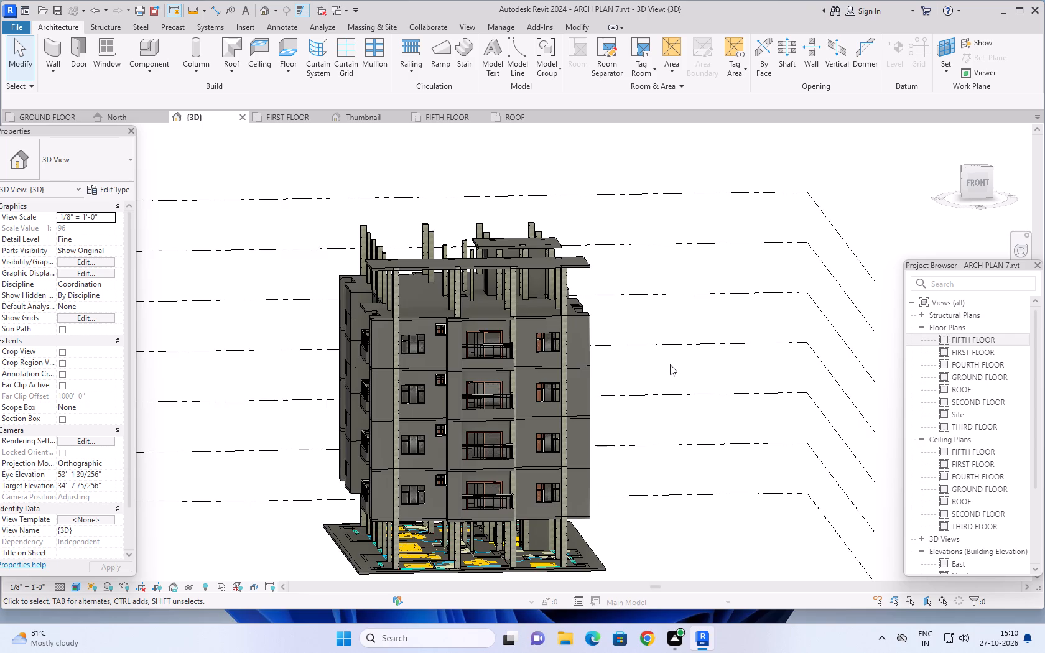
pyautogui.scroll(-1, 676, 369)
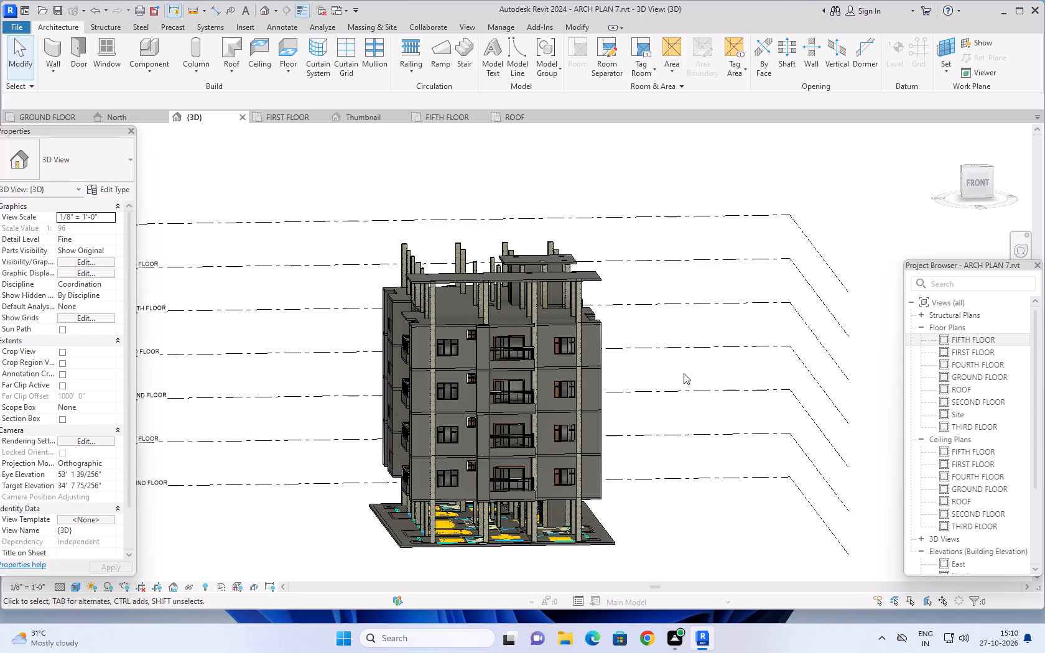
pyautogui.scroll(2, 613, 393)
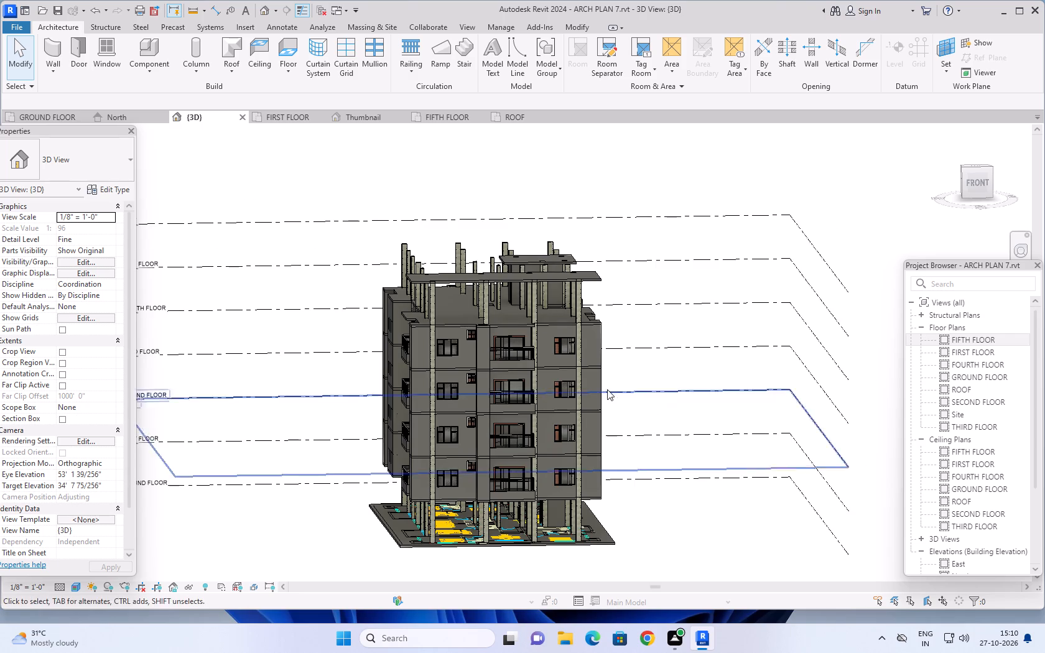
pyautogui.scroll(3, 607, 389)
pyautogui.moveTo(676, 374); pyautogui.dragTo(678, 320, button='middle')
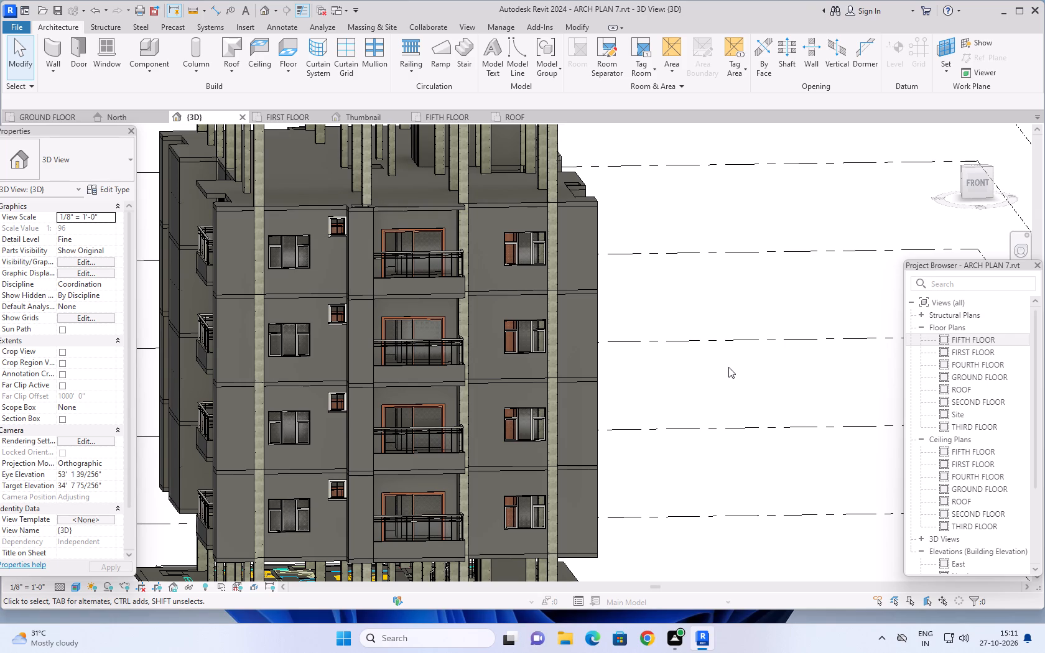
pyautogui.scroll(-3, 728, 367)
pyautogui.moveTo(730, 374); pyautogui.dragTo(684, 346, button='middle')
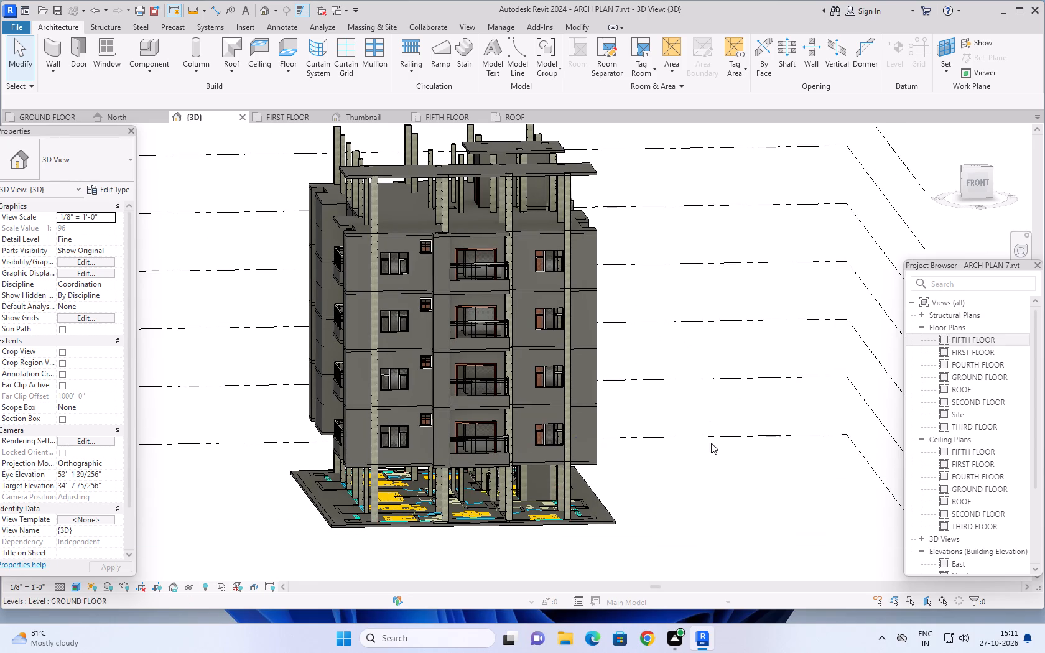
pyautogui.moveTo(708, 444); pyautogui.dragTo(690, 441, button='middle')
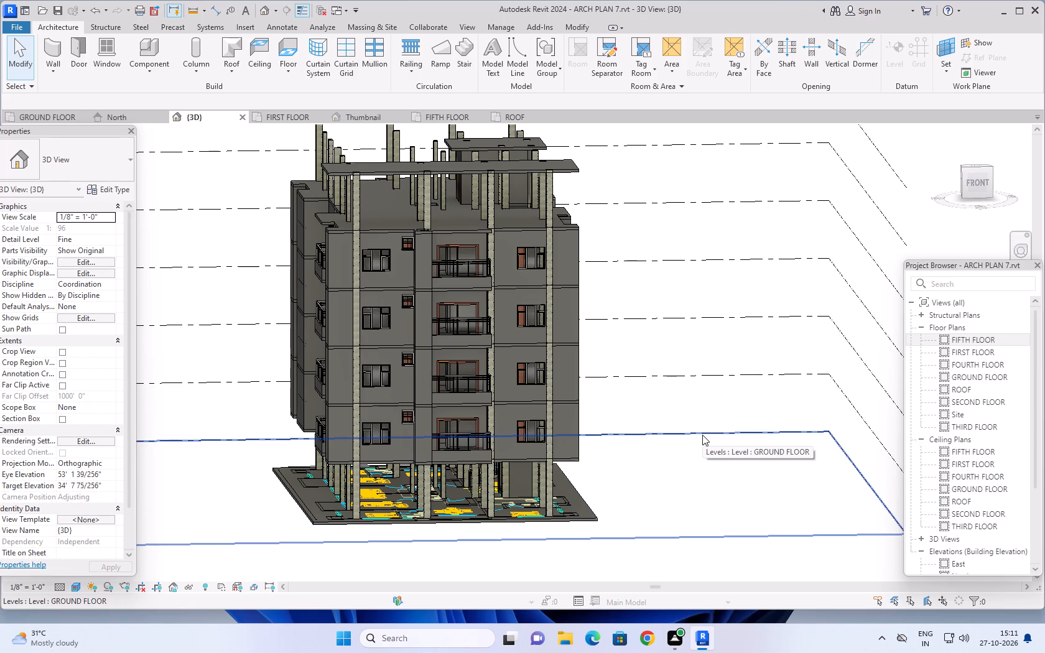
# Inspect the building in the straight-on Front 3D orientation, checking the slab, columns and storeys against the levels from GROUND FLOOR to ROOF.
pyautogui.click(980, 180)
pyautogui.scroll(3, 569, 271)
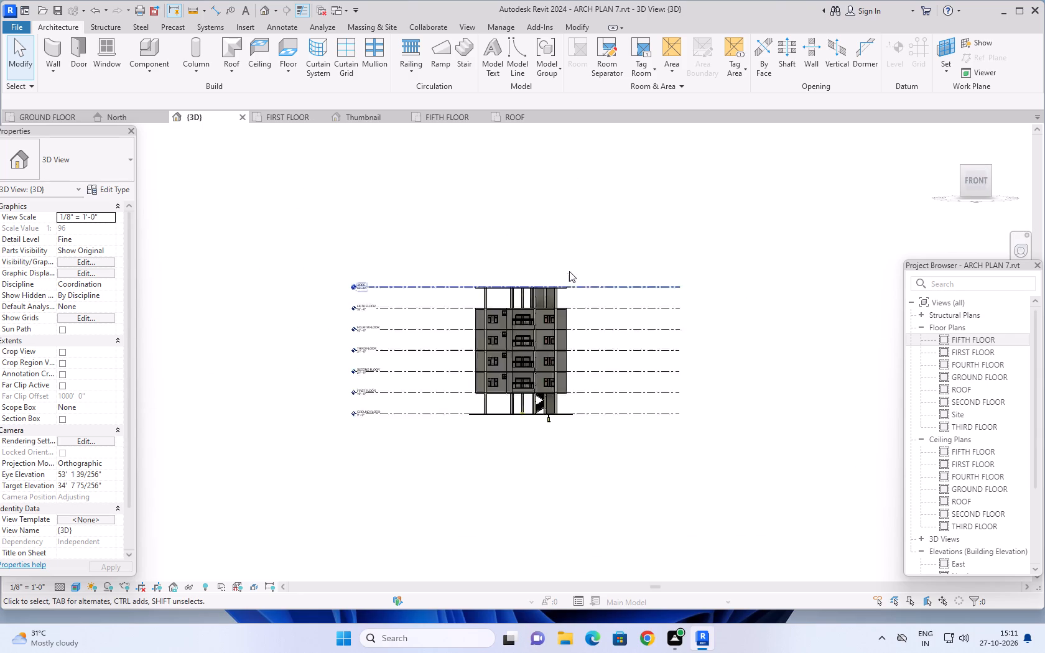
pyautogui.scroll(3, 595, 324)
pyautogui.moveTo(669, 379); pyautogui.dragTo(752, 335, button='middle')
pyautogui.scroll(2, 692, 367)
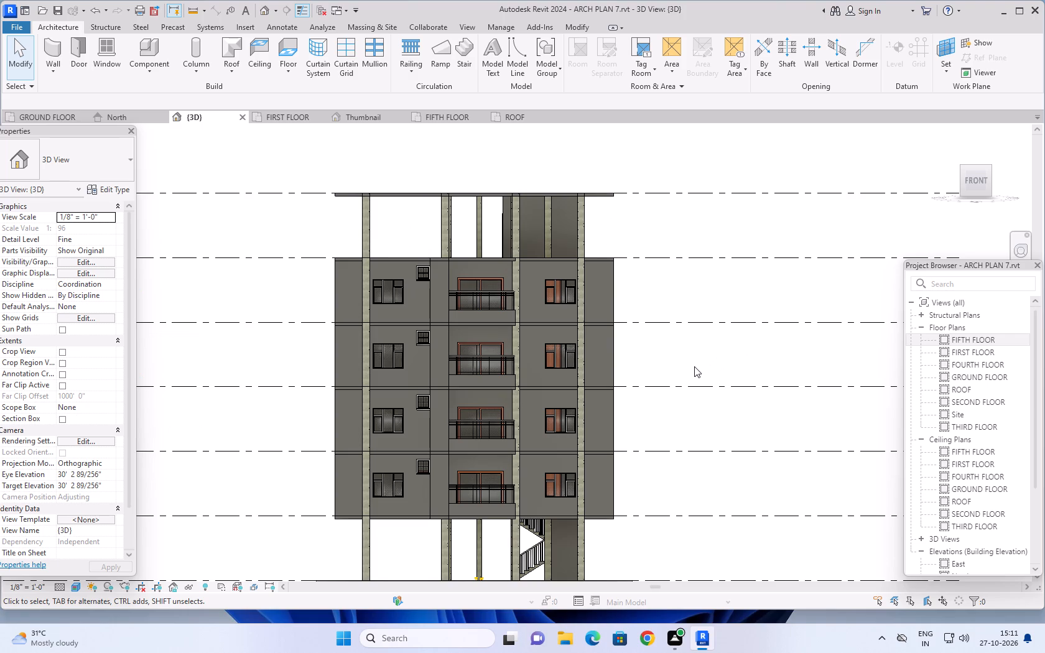
pyautogui.scroll(-2, 666, 362)
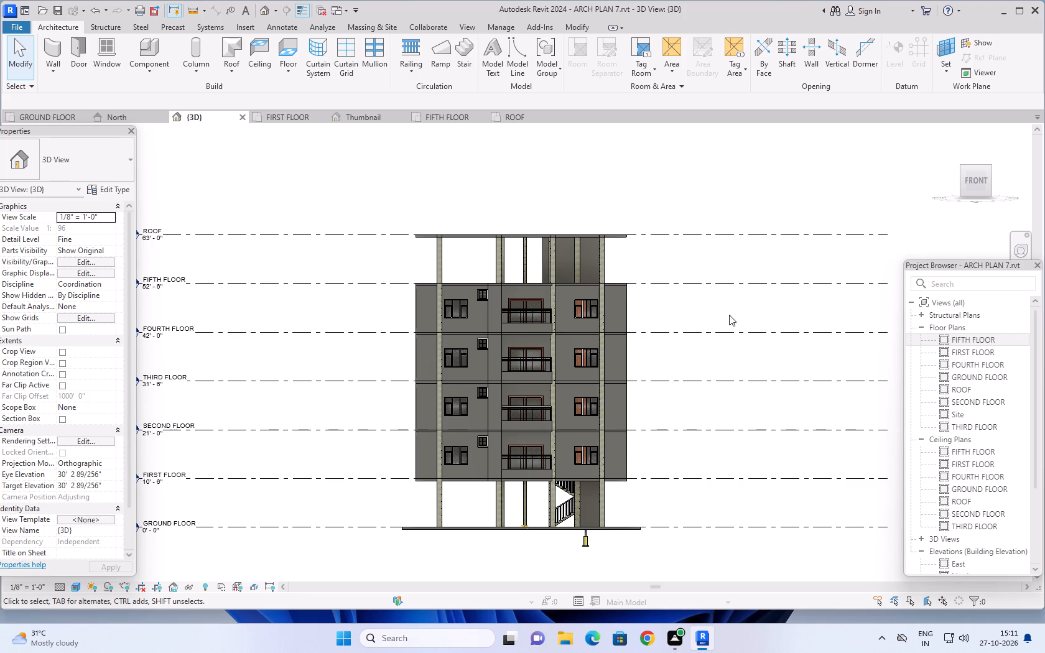
pyautogui.moveTo(760, 349); pyautogui.dragTo(739, 351, button='middle')
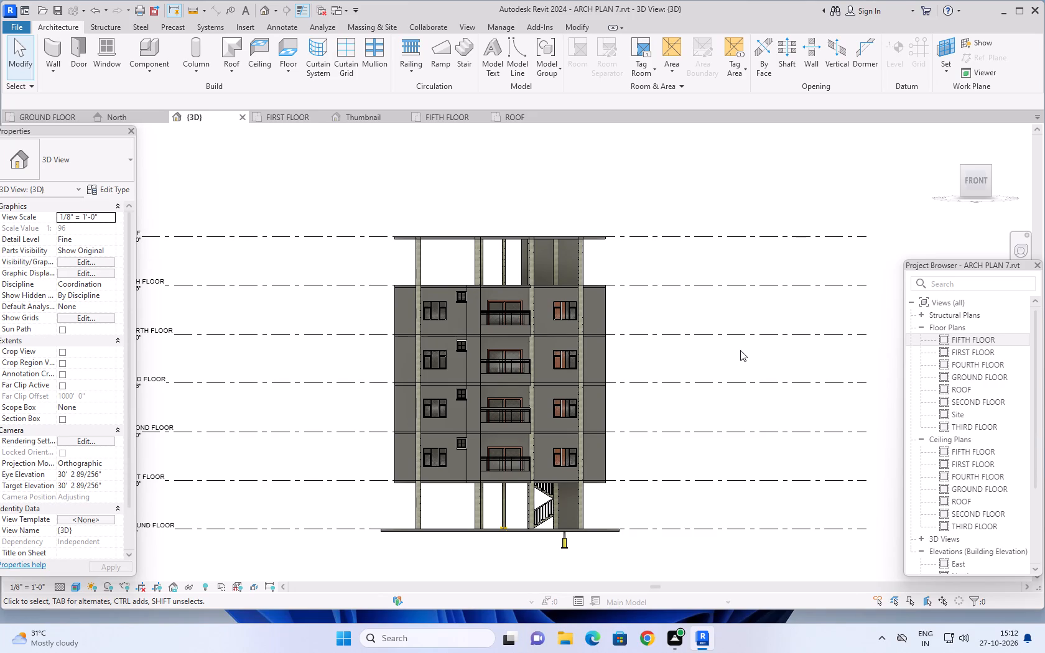
pyautogui.scroll(-1, 750, 345)
pyautogui.moveTo(738, 361); pyautogui.dragTo(720, 362, button='middle')
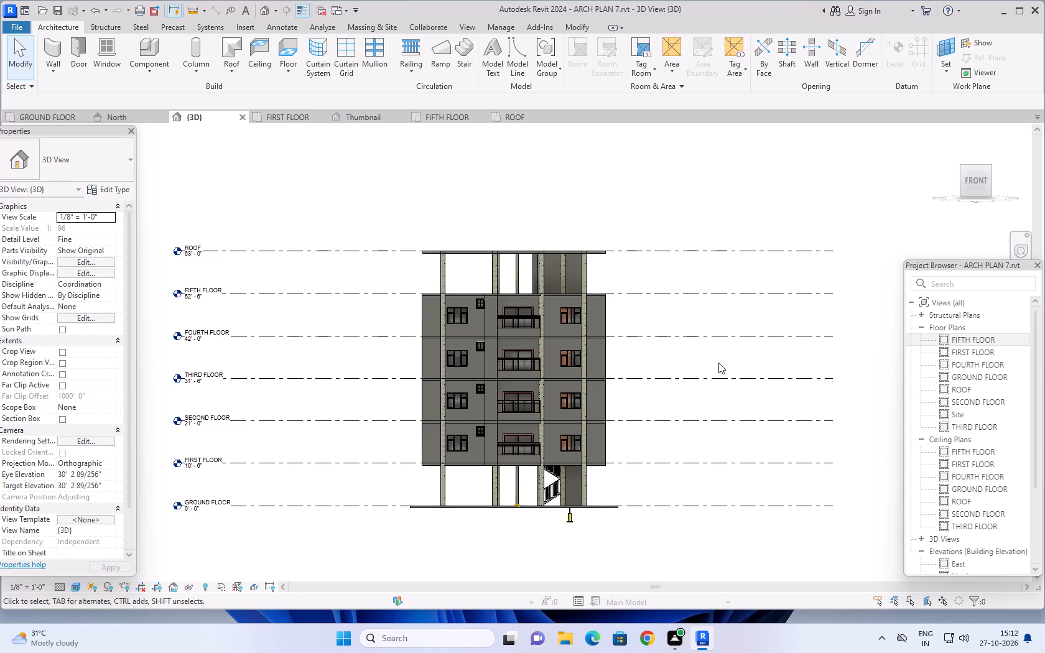
pyautogui.scroll(-1, 676, 422)
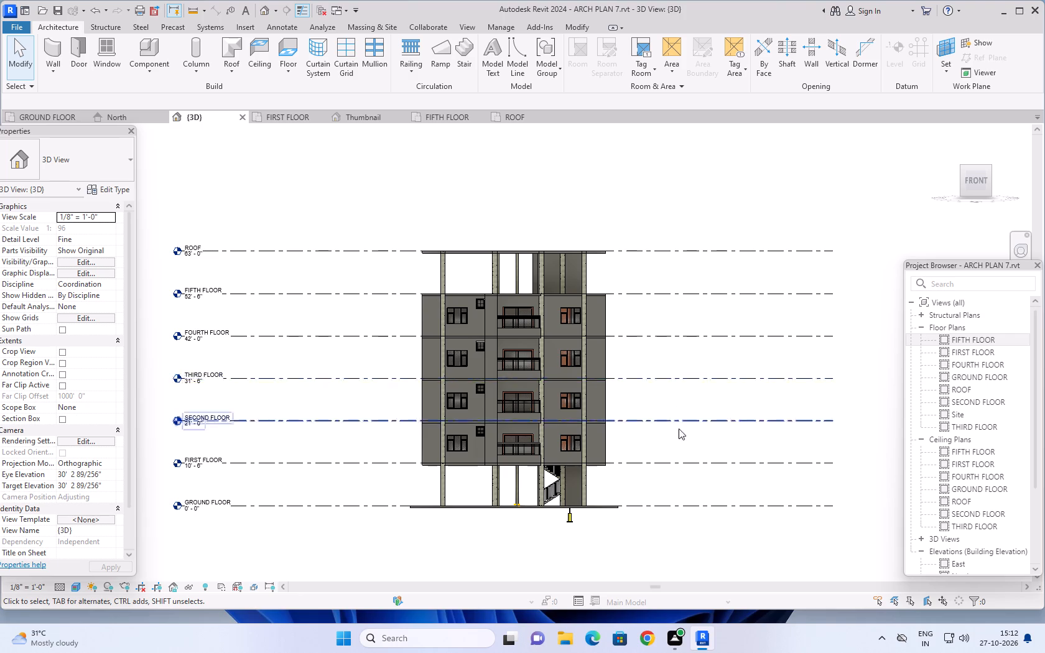
pyautogui.moveTo(669, 519); pyautogui.dragTo(648, 549, button='middle')
pyautogui.scroll(6, 626, 469)
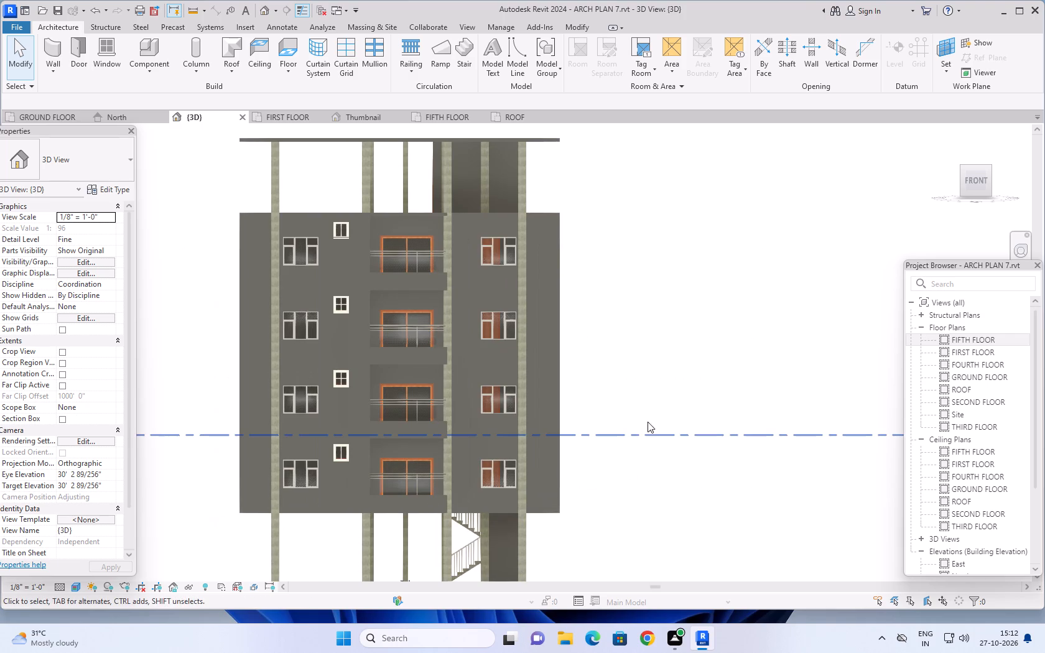
pyautogui.moveTo(651, 420); pyautogui.dragTo(777, 400, button='middle')
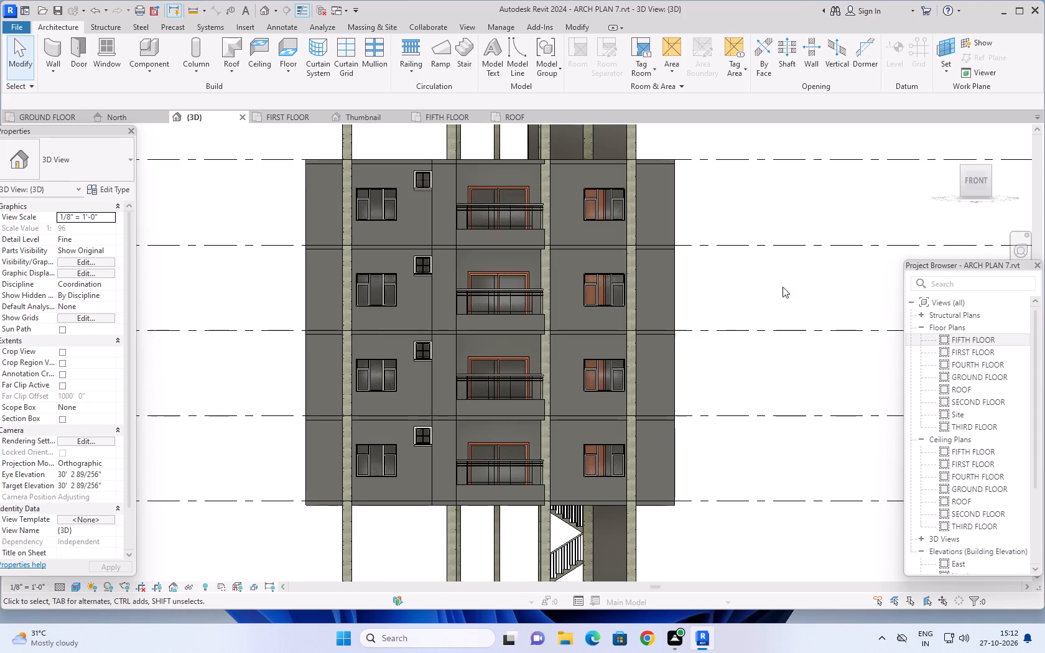
pyautogui.scroll(-4, 771, 276)
pyautogui.moveTo(762, 231); pyautogui.dragTo(753, 249, button='middle')
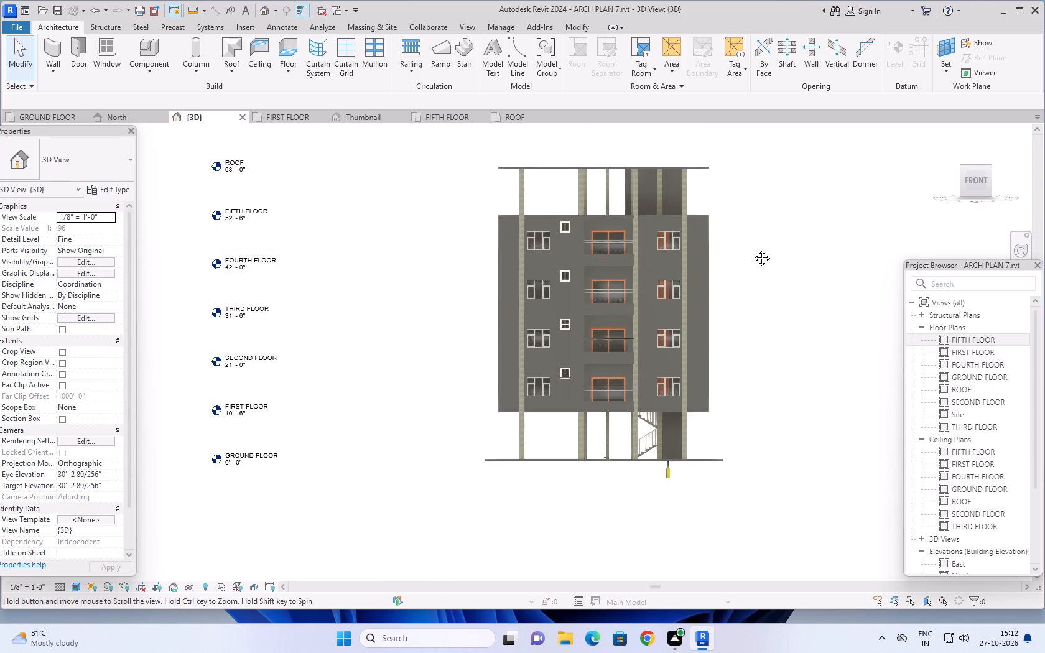
pyautogui.moveTo(753, 249); pyautogui.dragTo(746, 267, button='middle')
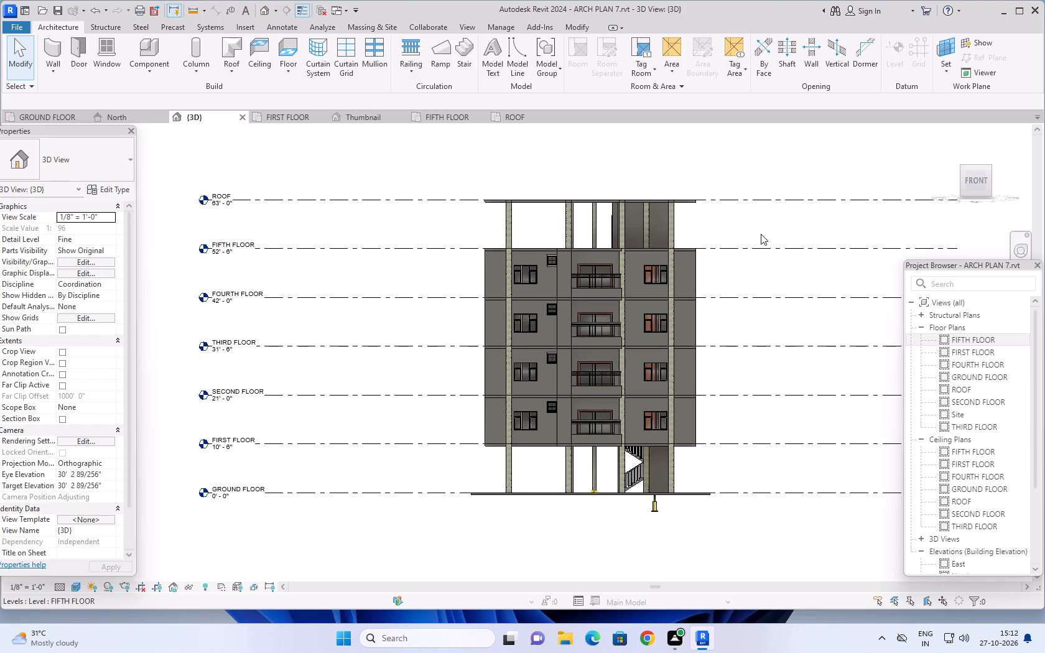
pyautogui.scroll(-1, 761, 238)
pyautogui.moveTo(778, 245); pyautogui.dragTo(750, 244, button='middle')
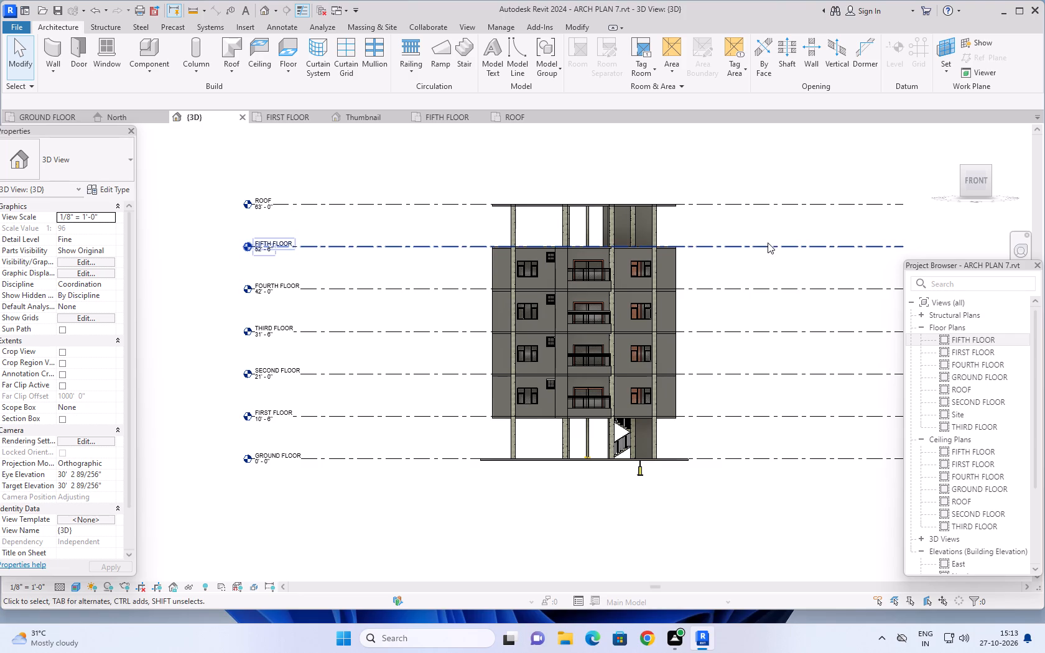
pyautogui.scroll(6, 678, 303)
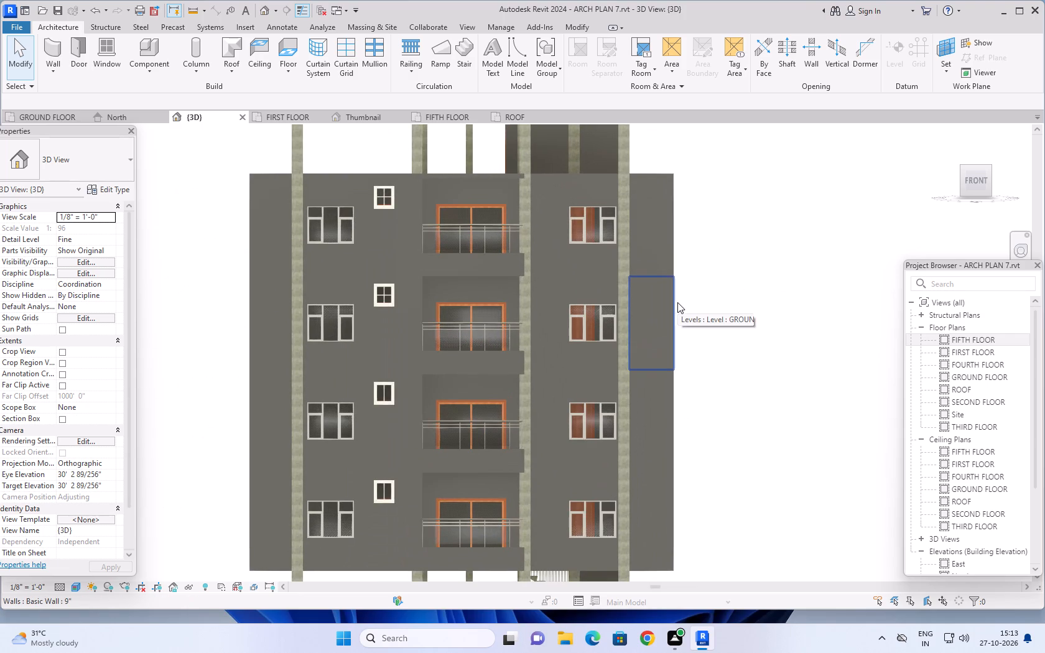
pyautogui.scroll(-4, 707, 295)
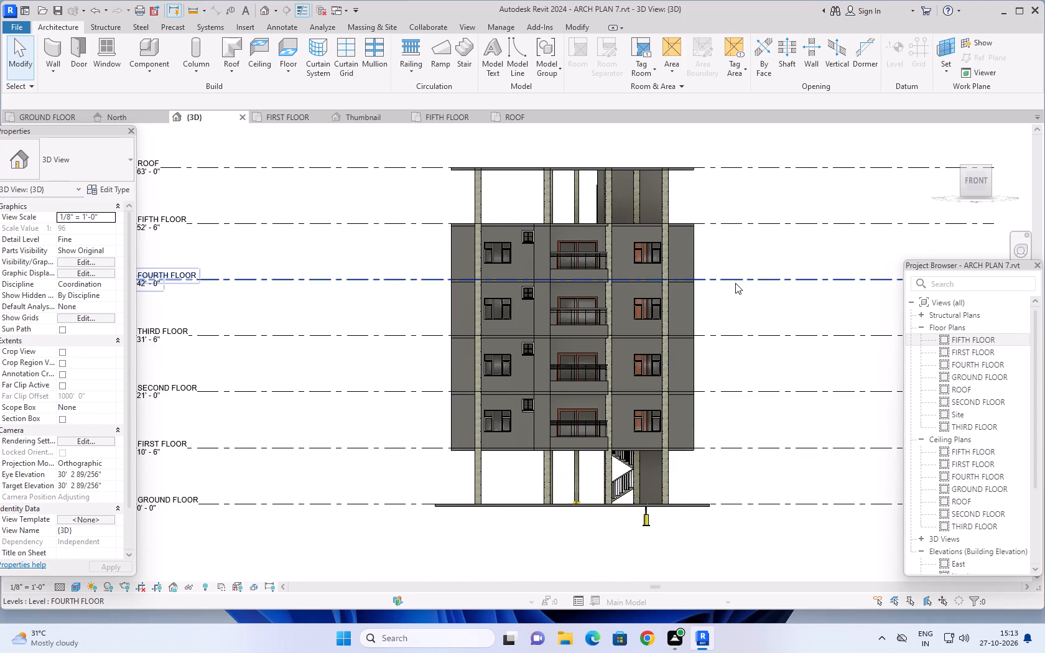
pyautogui.scroll(1, 751, 320)
pyautogui.moveTo(761, 378); pyautogui.dragTo(758, 377, button='middle')
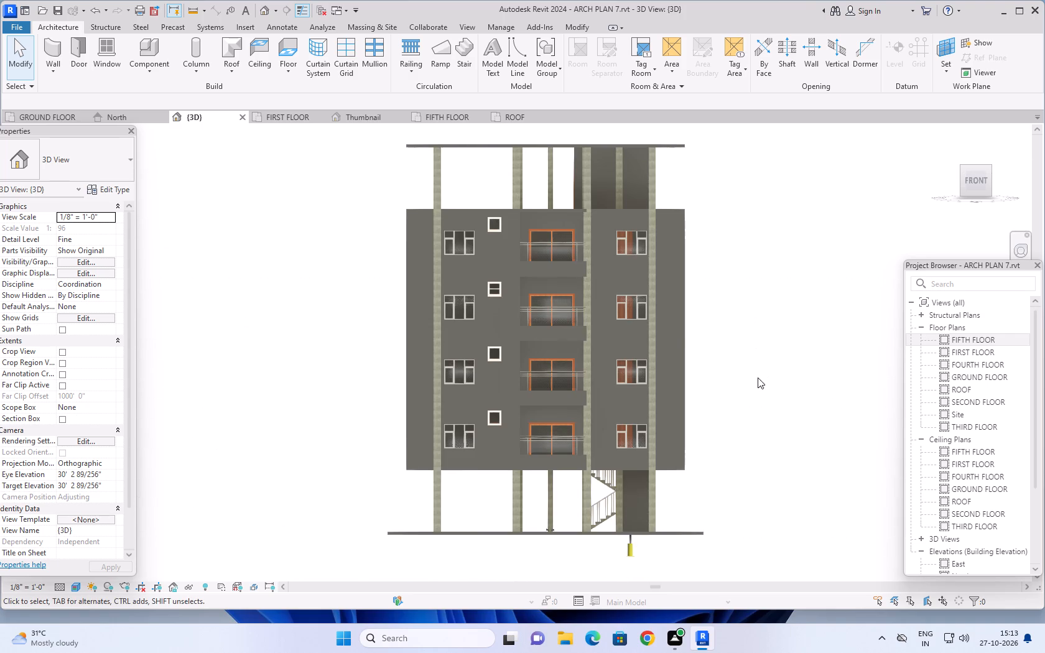
pyautogui.moveTo(758, 377); pyautogui.dragTo(736, 318, button='middle')
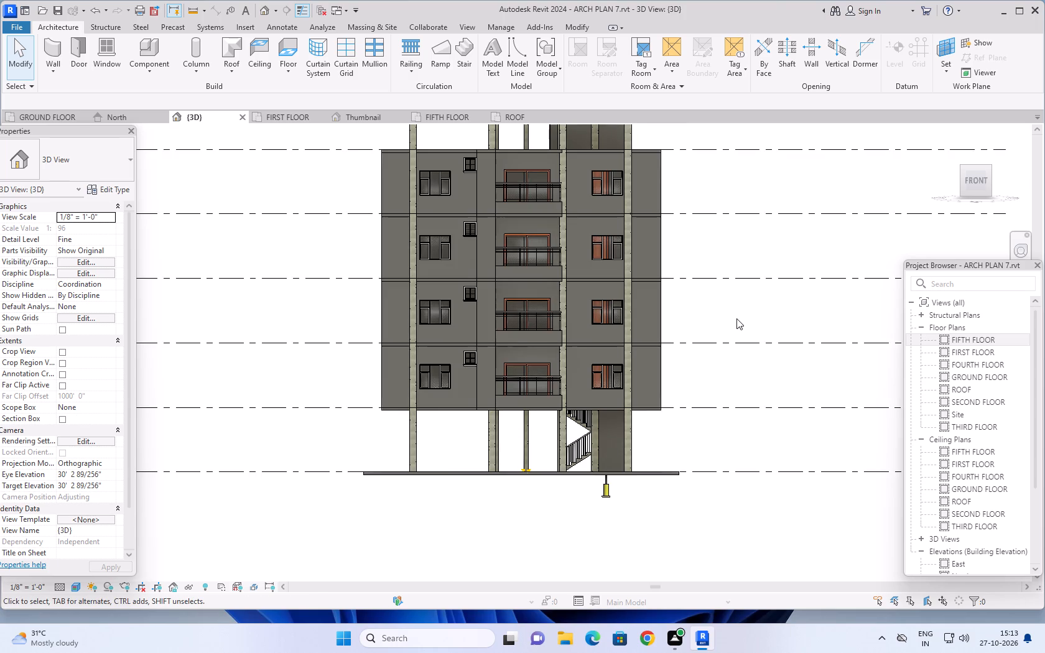
pyautogui.scroll(1, 736, 318)
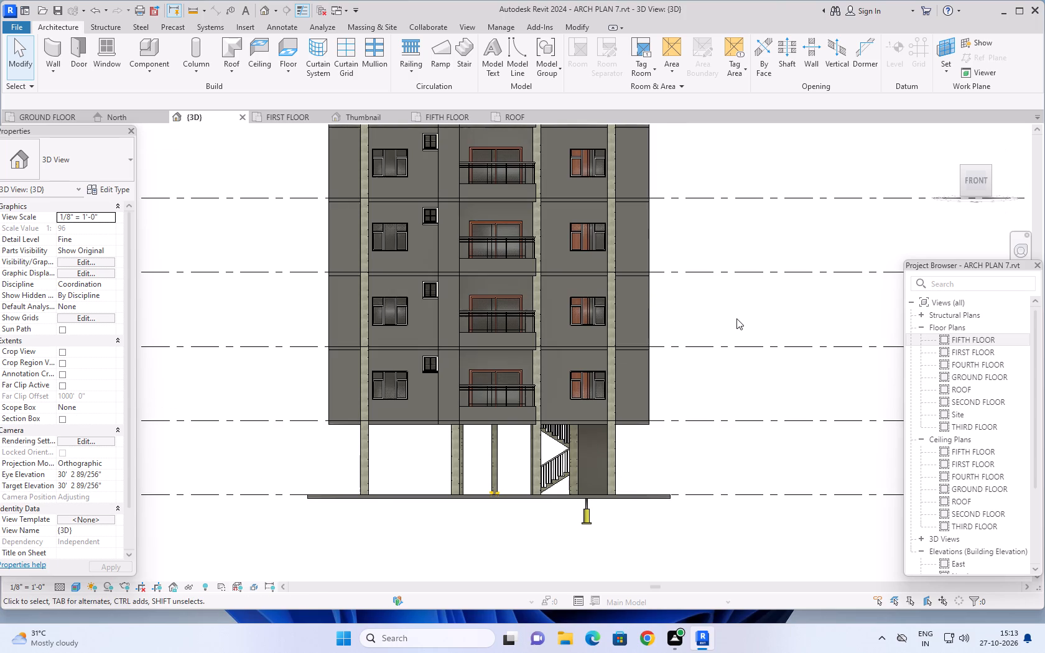
pyautogui.scroll(1, 736, 318)
pyautogui.scroll(-2, 736, 318)
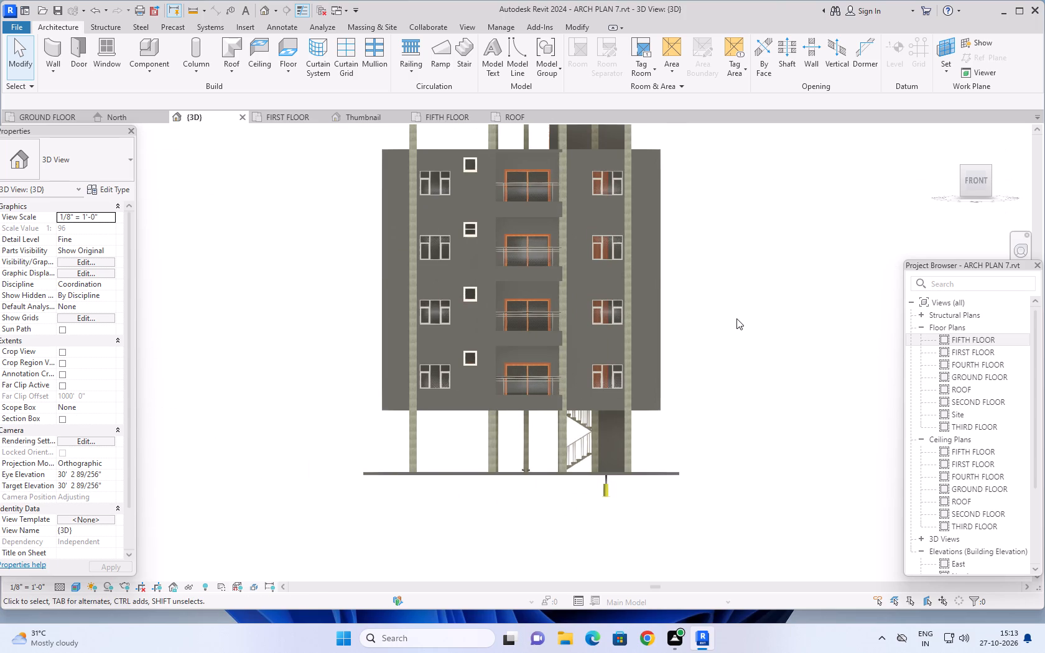
pyautogui.scroll(-3, 736, 318)
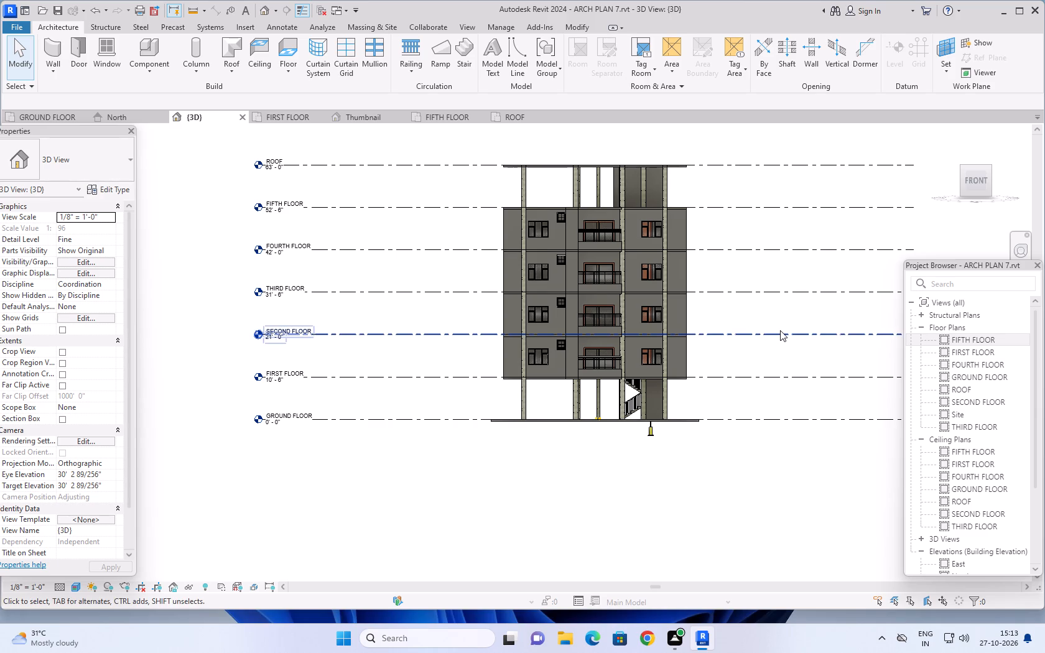
pyautogui.scroll(-1, 782, 335)
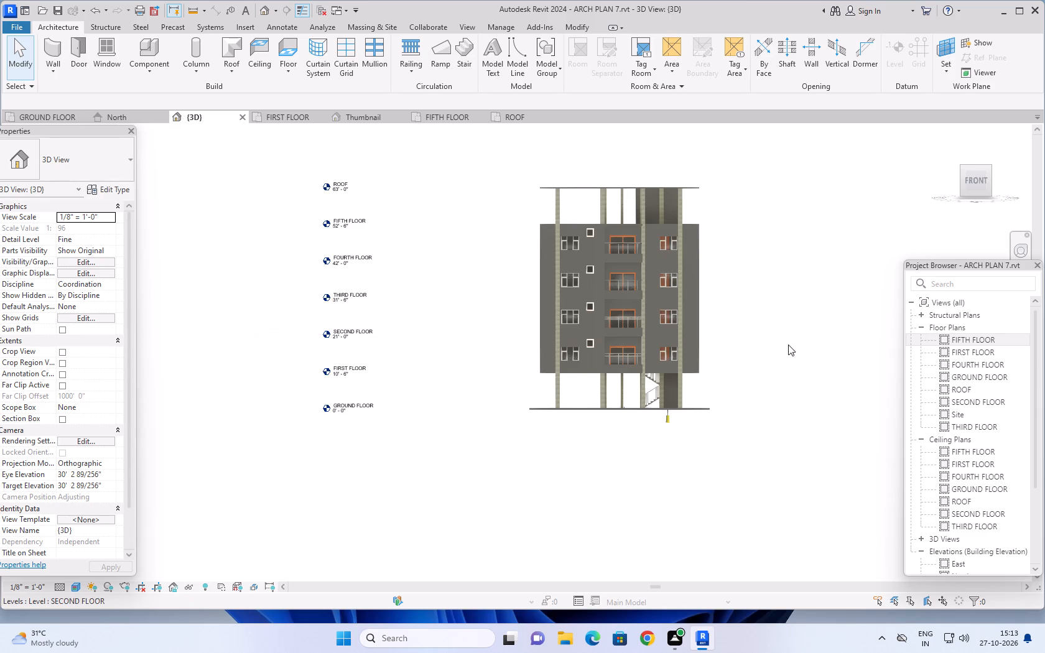
pyautogui.moveTo(797, 356); pyautogui.dragTo(760, 352, button='middle')
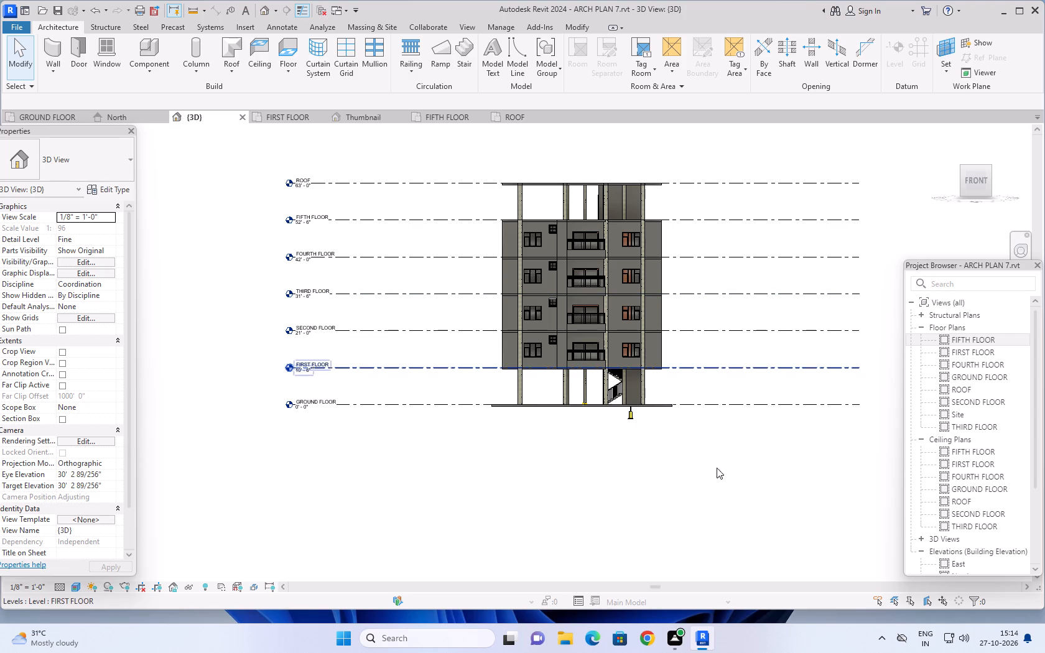
# Examine the building in 3D from the front and side, including the ground-level columns and stair area.
pyautogui.moveTo(701, 446); pyautogui.dragTo(671, 478, button='middle')
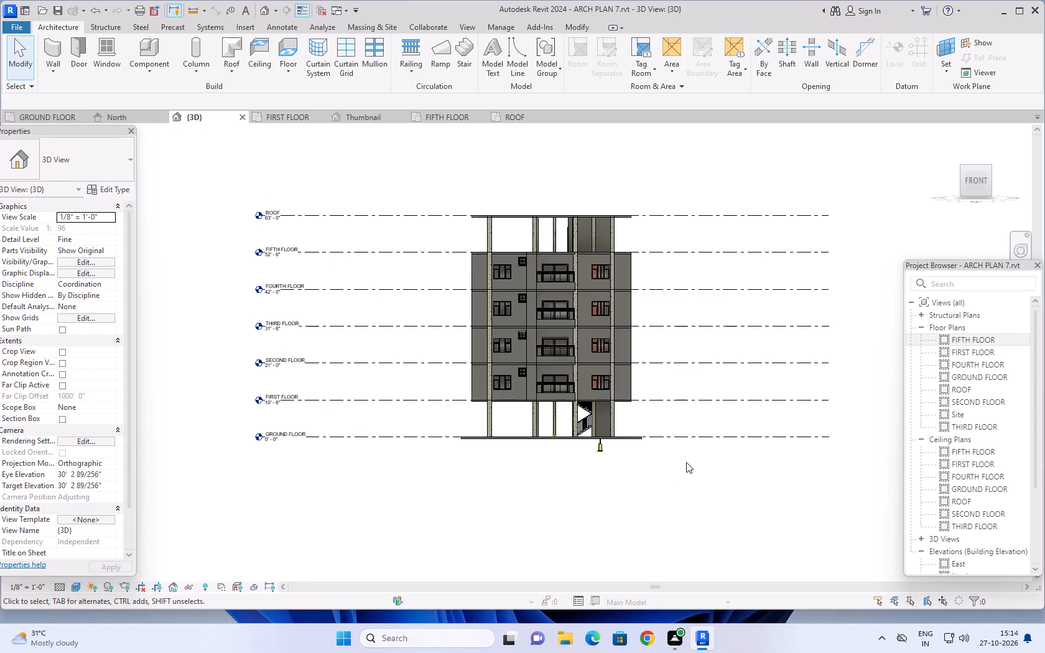
pyautogui.moveTo(666, 462); pyautogui.dragTo(592, 513, button='middle')
pyautogui.keyDown('shift'); pyautogui.moveTo(727, 428); pyautogui.dragTo(636, 510, button='middle'); pyautogui.keyUp('shift')
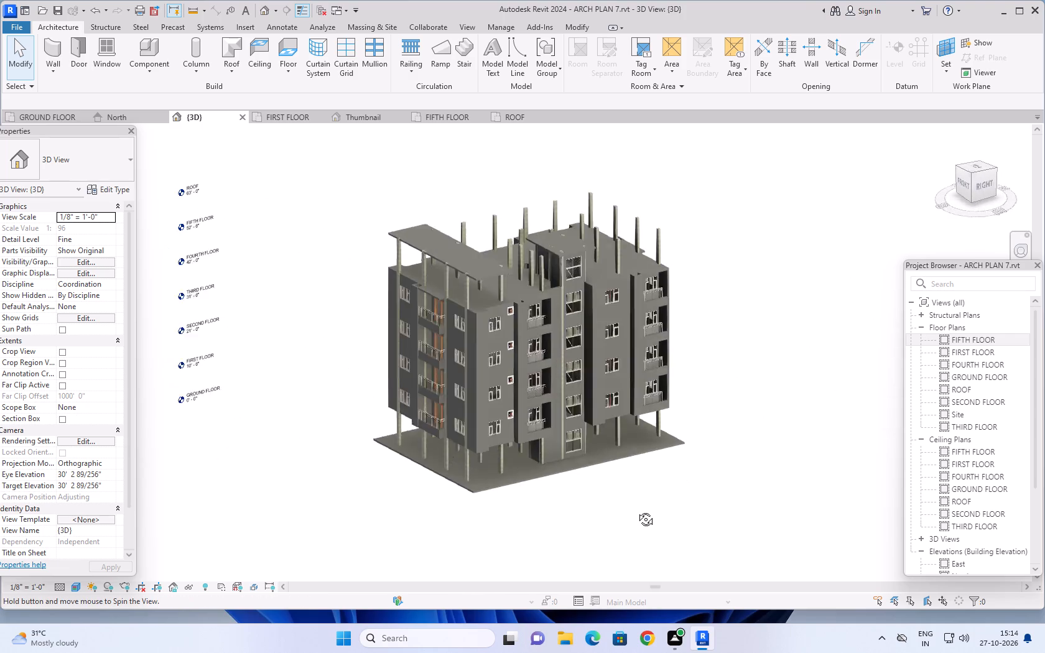
pyautogui.keyDown('shift'); pyautogui.moveTo(636, 510); pyautogui.dragTo(642, 516, button='middle'); pyautogui.keyUp('shift')
pyautogui.keyDown('shift'); pyautogui.moveTo(759, 381); pyautogui.dragTo(761, 475, button='middle'); pyautogui.keyUp('shift')
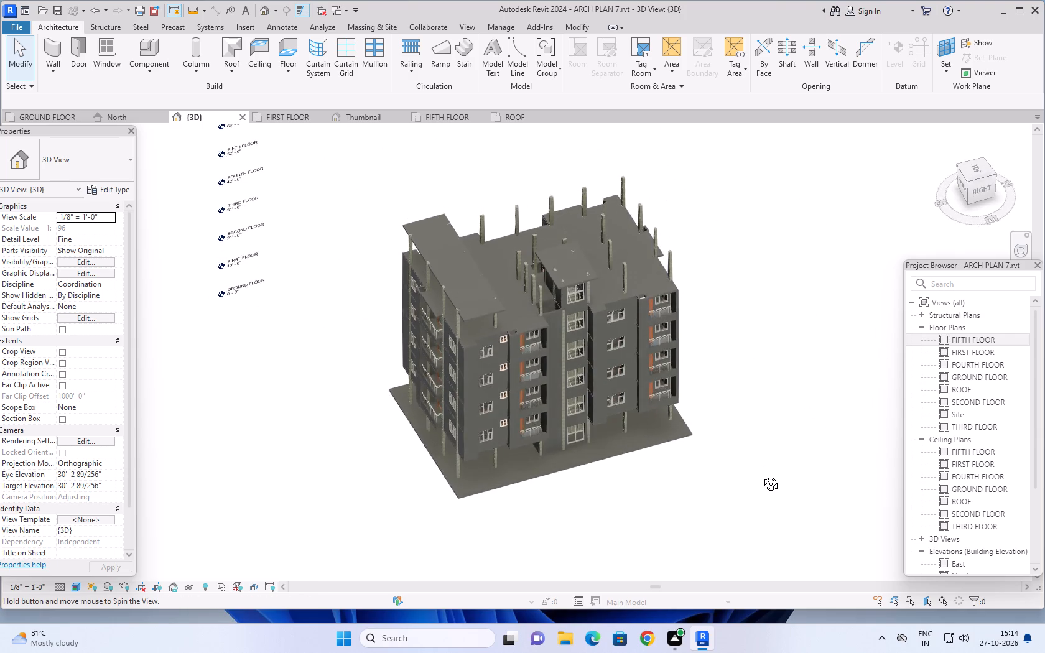
pyautogui.keyDown('shift'); pyautogui.moveTo(761, 475); pyautogui.dragTo(858, 348, button='middle'); pyautogui.keyUp('shift')
pyautogui.keyDown('shift'); pyautogui.moveTo(795, 405); pyautogui.dragTo(842, 376, button='middle'); pyautogui.keyUp('shift')
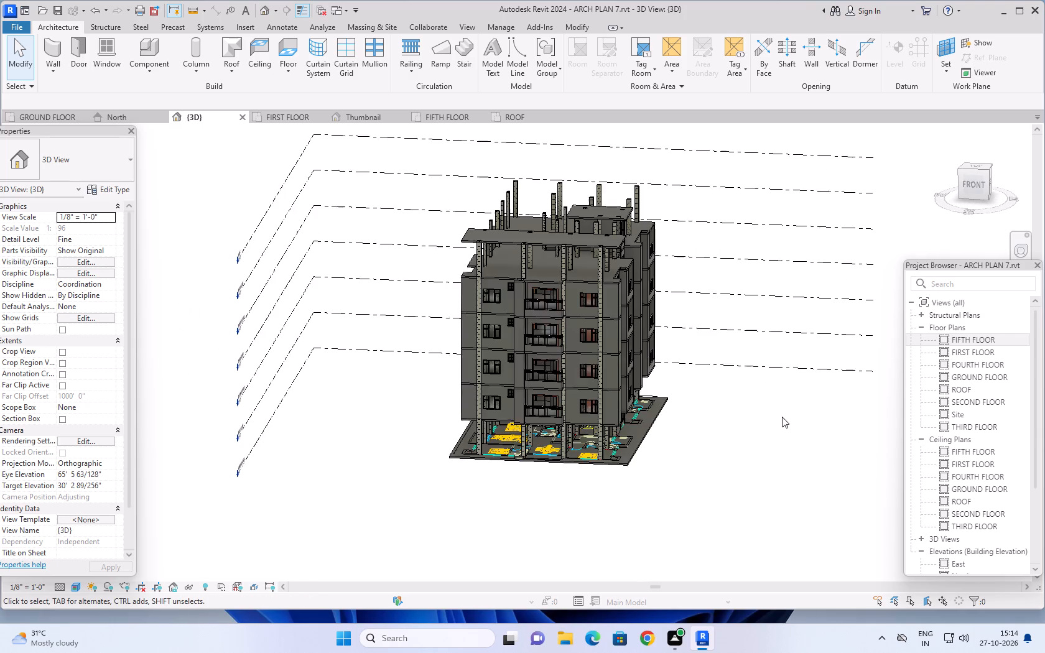
pyautogui.keyDown('shift'); pyautogui.moveTo(786, 405); pyautogui.dragTo(834, 363, button='middle'); pyautogui.keyUp('shift')
pyautogui.scroll(4, 742, 434)
pyautogui.scroll(4, 680, 454)
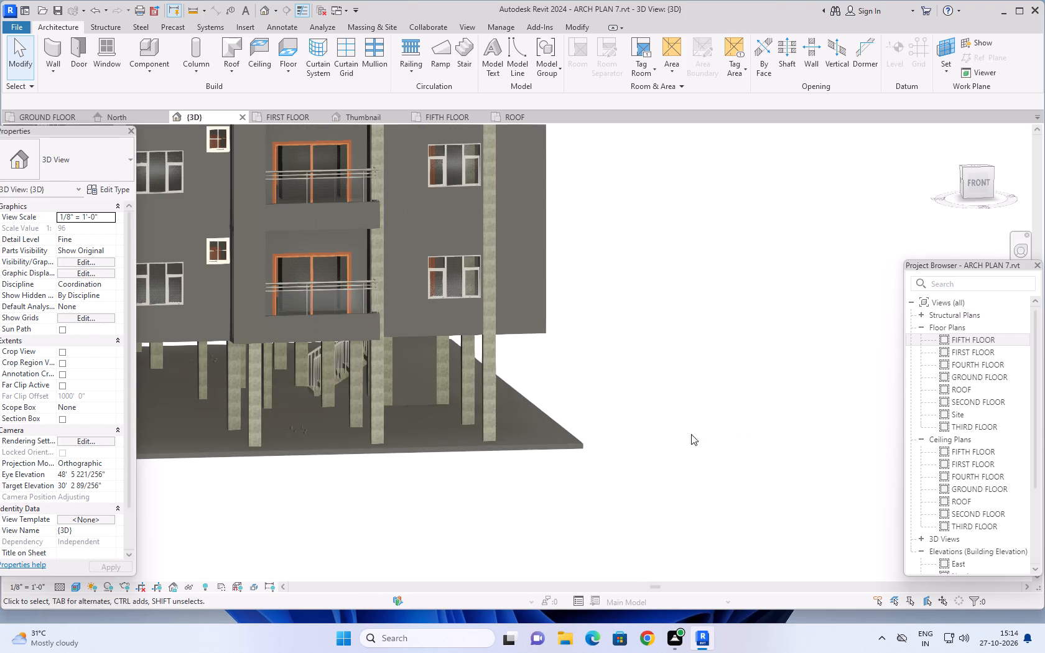
pyautogui.moveTo(697, 426); pyautogui.dragTo(813, 416, button='middle')
pyautogui.scroll(3, 452, 422)
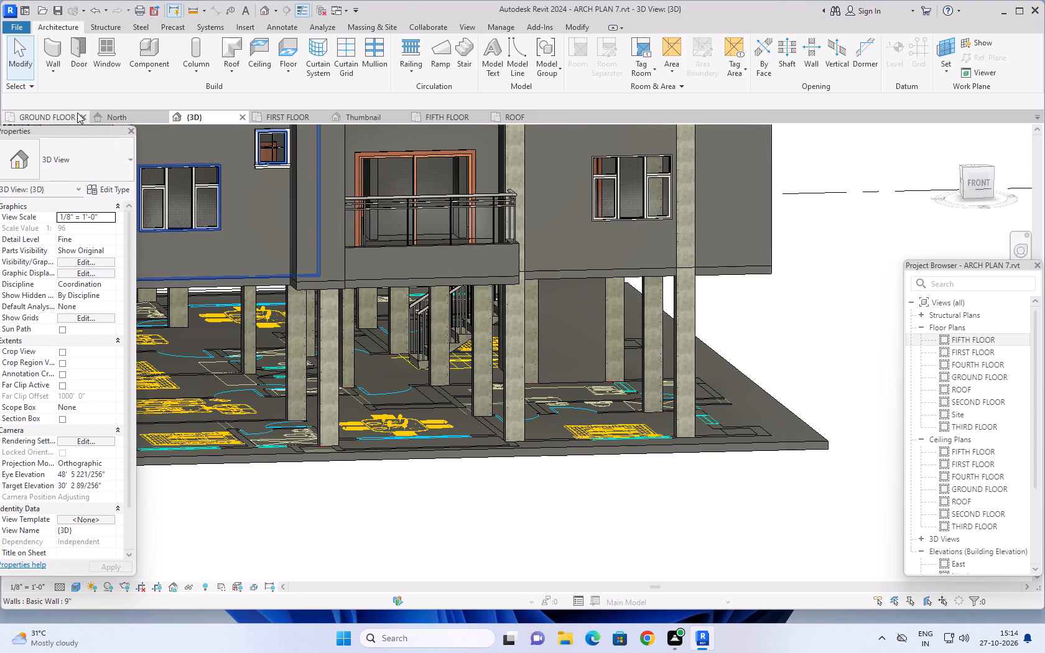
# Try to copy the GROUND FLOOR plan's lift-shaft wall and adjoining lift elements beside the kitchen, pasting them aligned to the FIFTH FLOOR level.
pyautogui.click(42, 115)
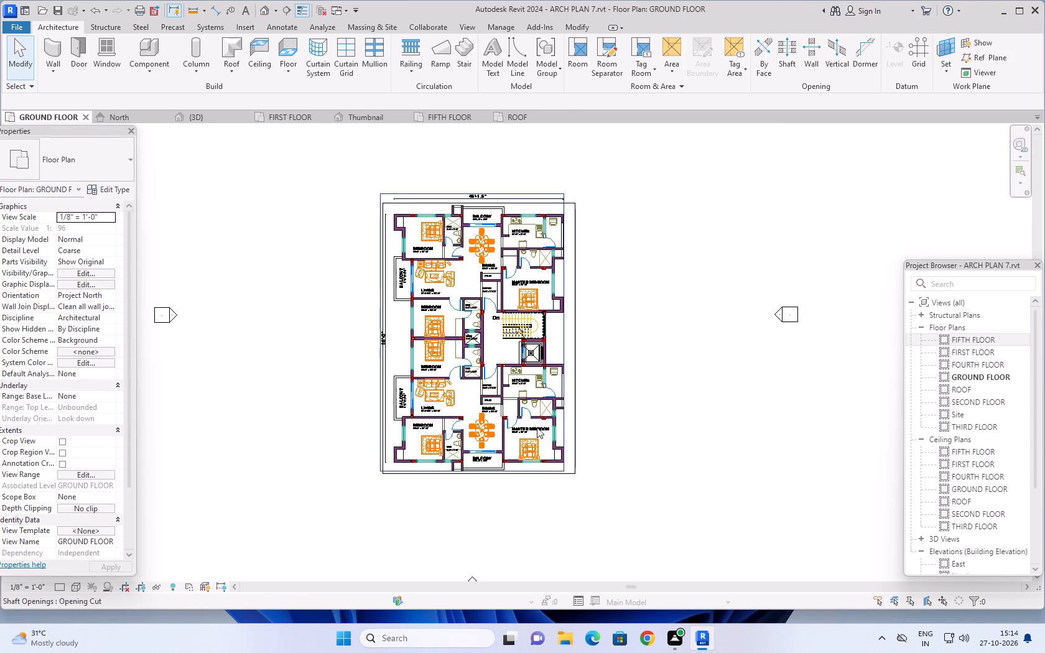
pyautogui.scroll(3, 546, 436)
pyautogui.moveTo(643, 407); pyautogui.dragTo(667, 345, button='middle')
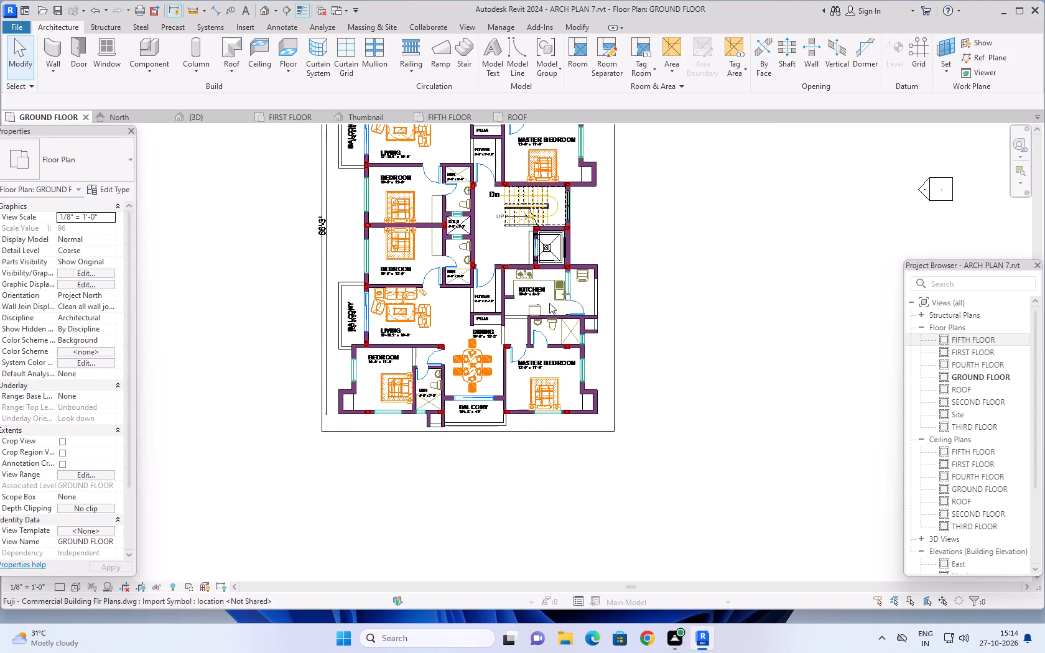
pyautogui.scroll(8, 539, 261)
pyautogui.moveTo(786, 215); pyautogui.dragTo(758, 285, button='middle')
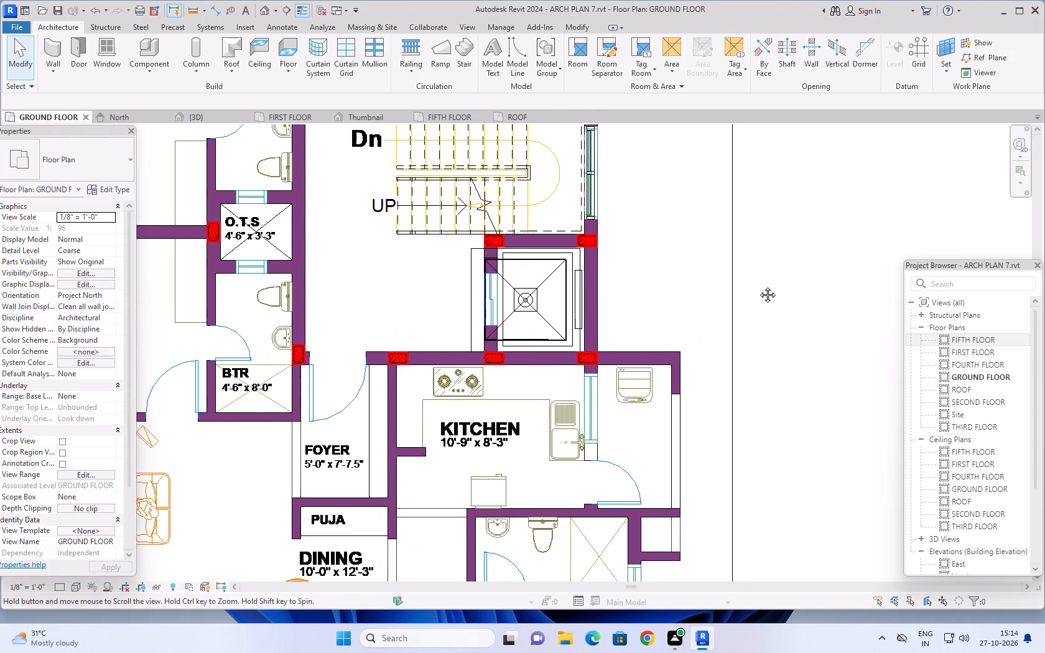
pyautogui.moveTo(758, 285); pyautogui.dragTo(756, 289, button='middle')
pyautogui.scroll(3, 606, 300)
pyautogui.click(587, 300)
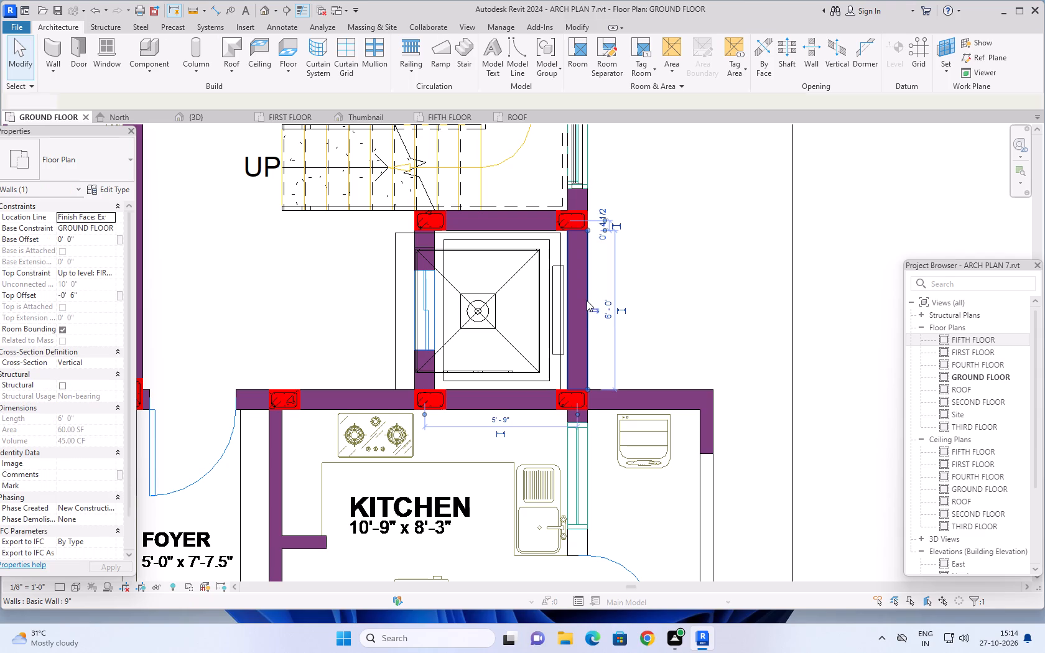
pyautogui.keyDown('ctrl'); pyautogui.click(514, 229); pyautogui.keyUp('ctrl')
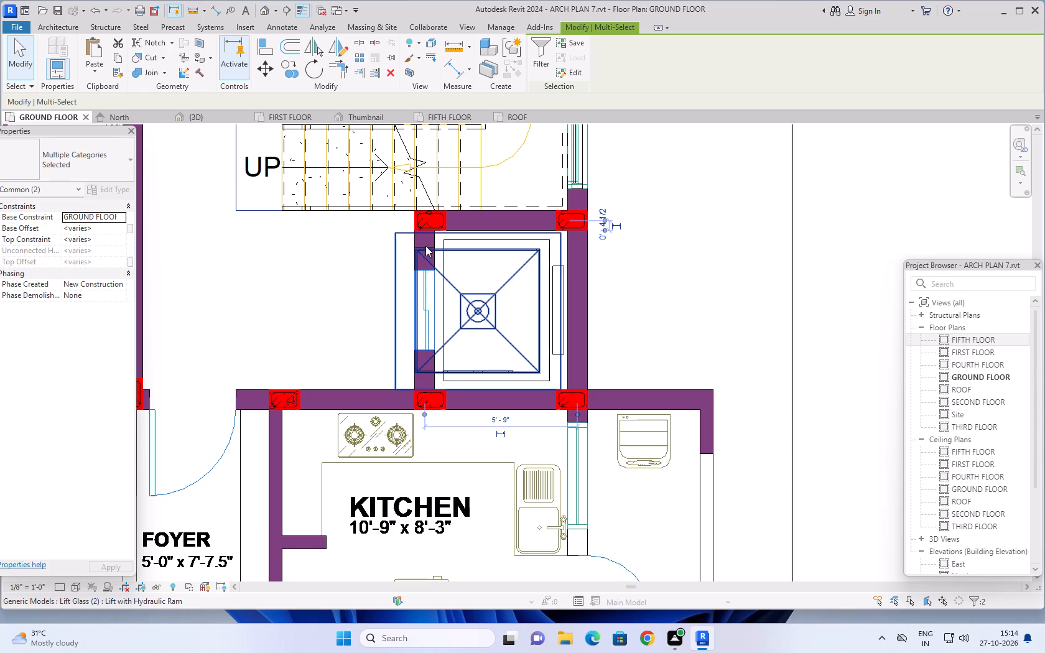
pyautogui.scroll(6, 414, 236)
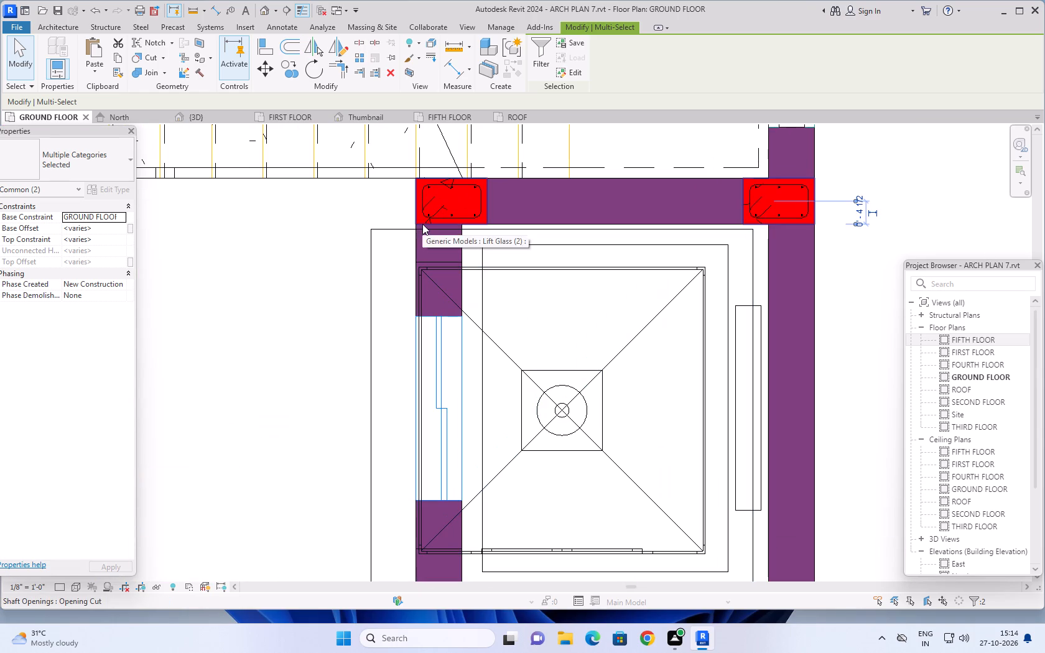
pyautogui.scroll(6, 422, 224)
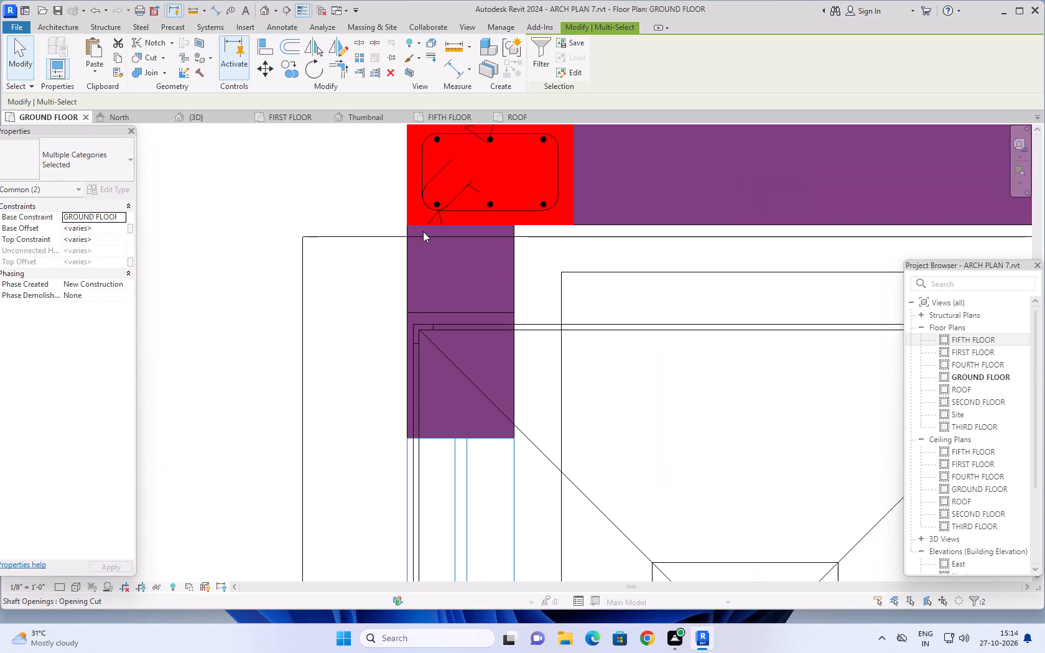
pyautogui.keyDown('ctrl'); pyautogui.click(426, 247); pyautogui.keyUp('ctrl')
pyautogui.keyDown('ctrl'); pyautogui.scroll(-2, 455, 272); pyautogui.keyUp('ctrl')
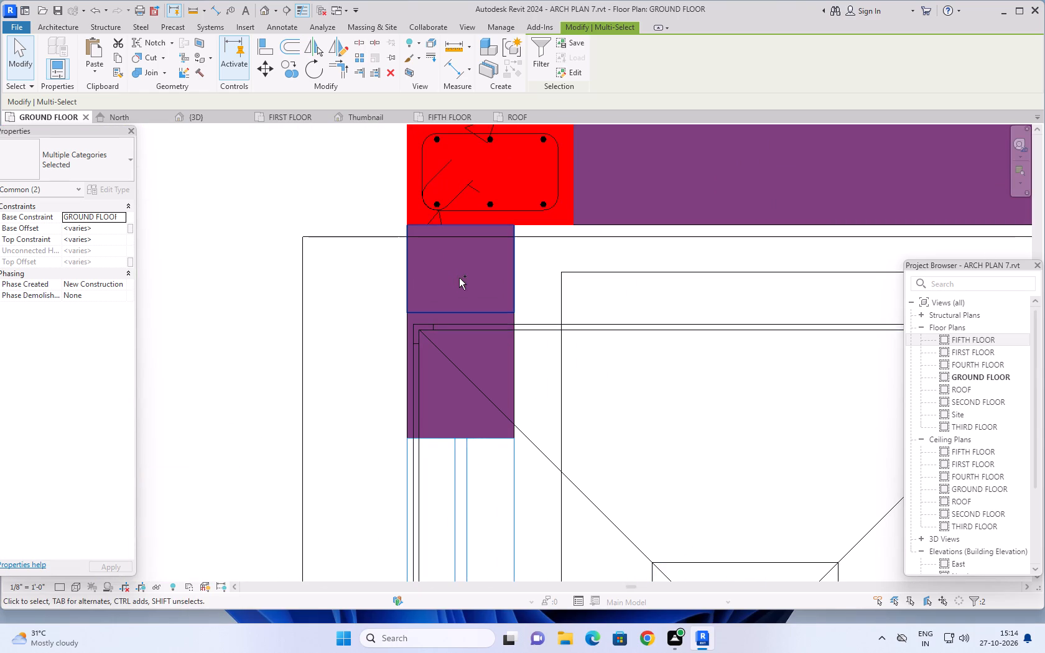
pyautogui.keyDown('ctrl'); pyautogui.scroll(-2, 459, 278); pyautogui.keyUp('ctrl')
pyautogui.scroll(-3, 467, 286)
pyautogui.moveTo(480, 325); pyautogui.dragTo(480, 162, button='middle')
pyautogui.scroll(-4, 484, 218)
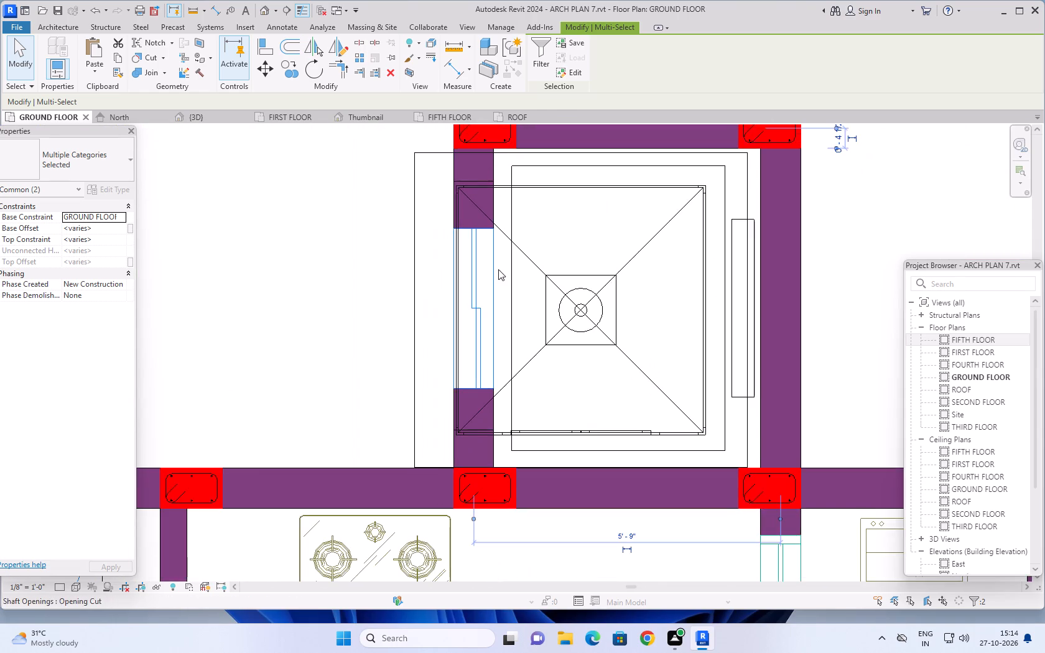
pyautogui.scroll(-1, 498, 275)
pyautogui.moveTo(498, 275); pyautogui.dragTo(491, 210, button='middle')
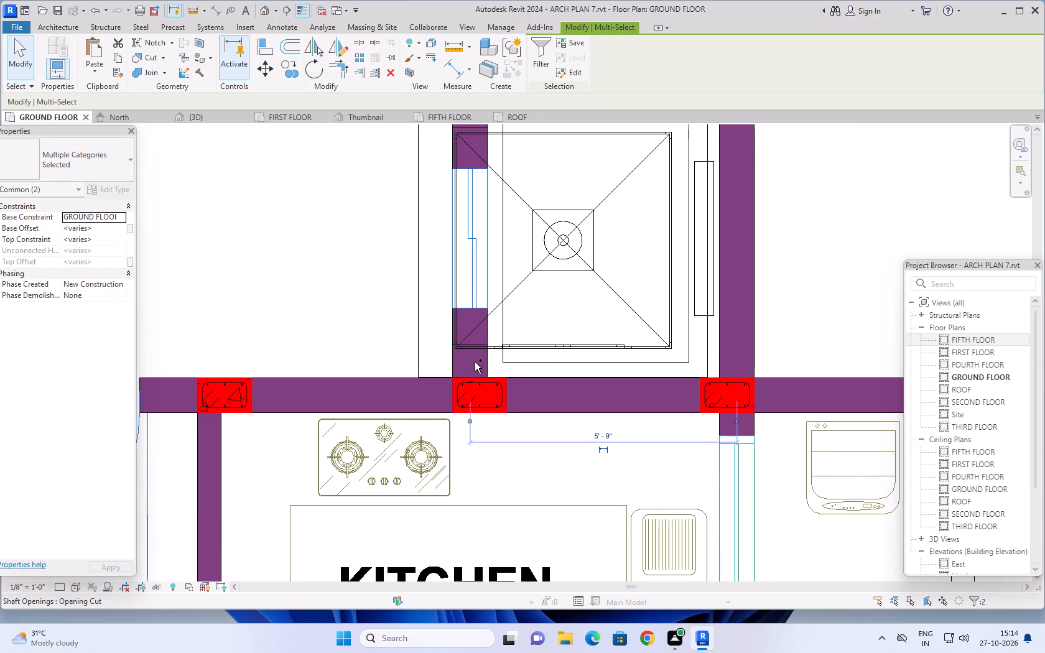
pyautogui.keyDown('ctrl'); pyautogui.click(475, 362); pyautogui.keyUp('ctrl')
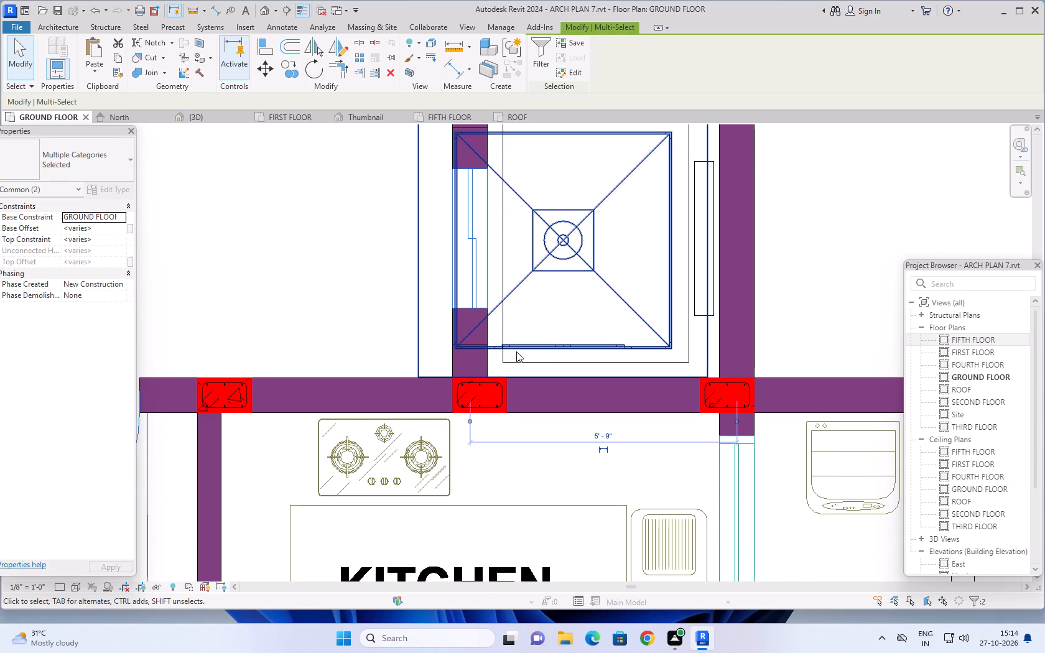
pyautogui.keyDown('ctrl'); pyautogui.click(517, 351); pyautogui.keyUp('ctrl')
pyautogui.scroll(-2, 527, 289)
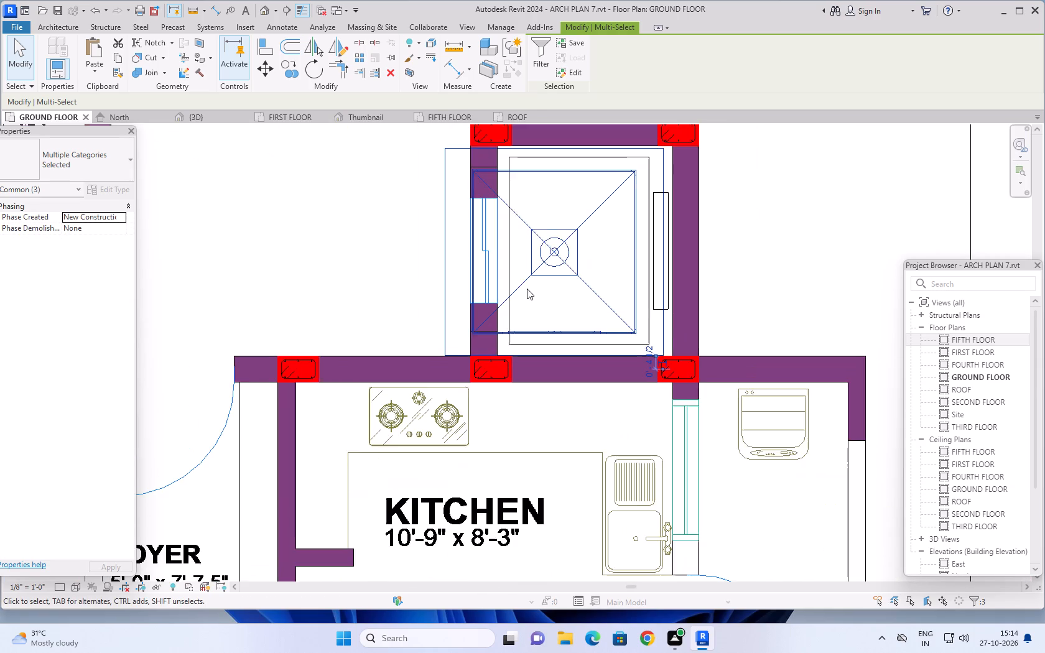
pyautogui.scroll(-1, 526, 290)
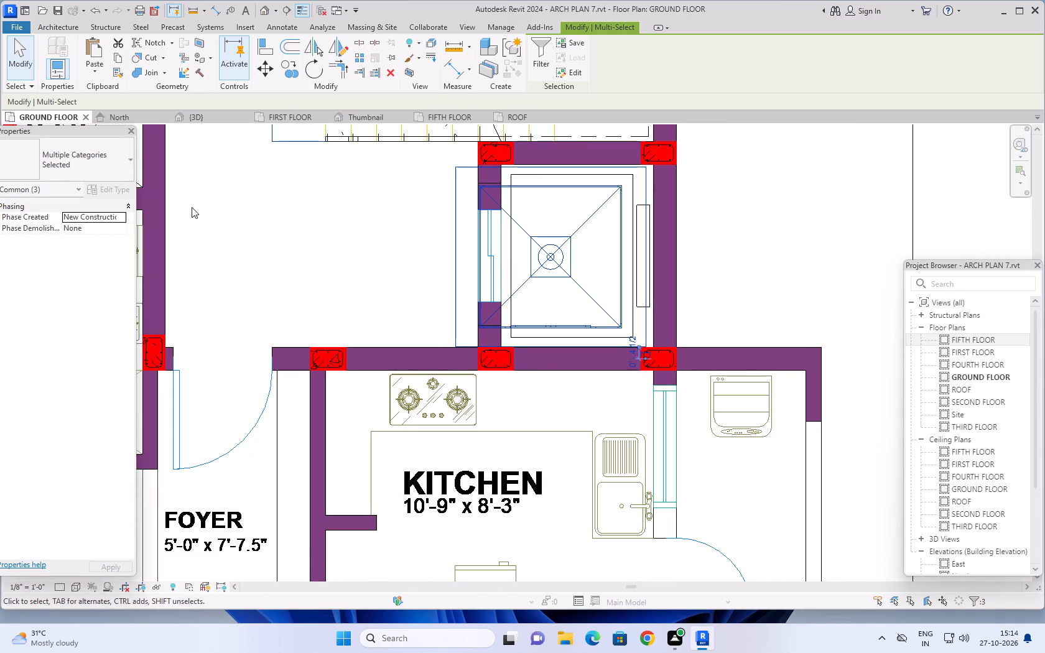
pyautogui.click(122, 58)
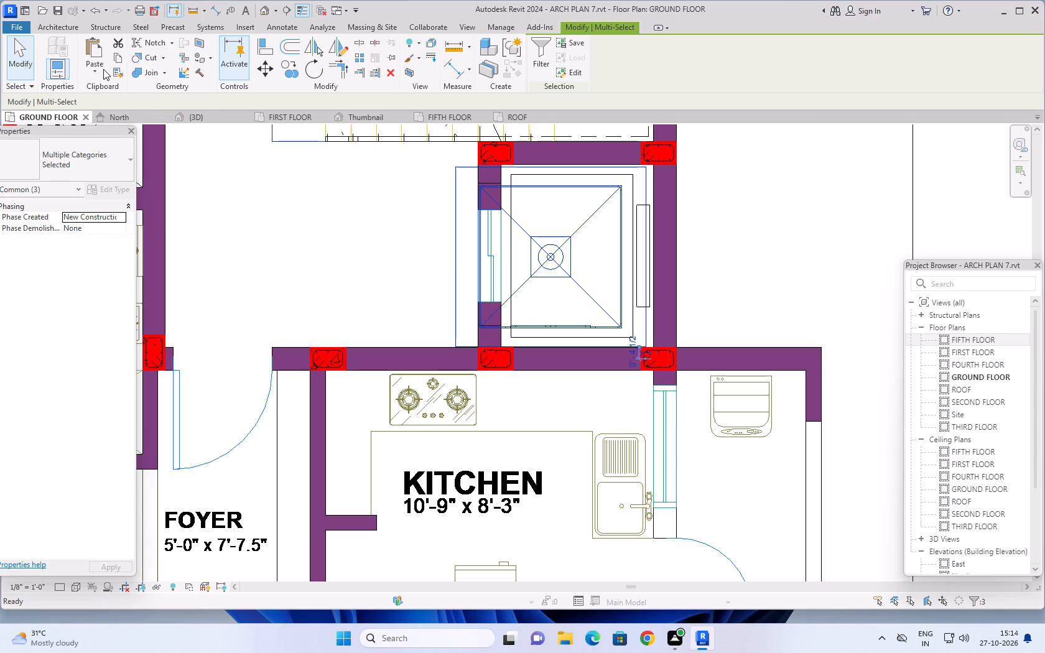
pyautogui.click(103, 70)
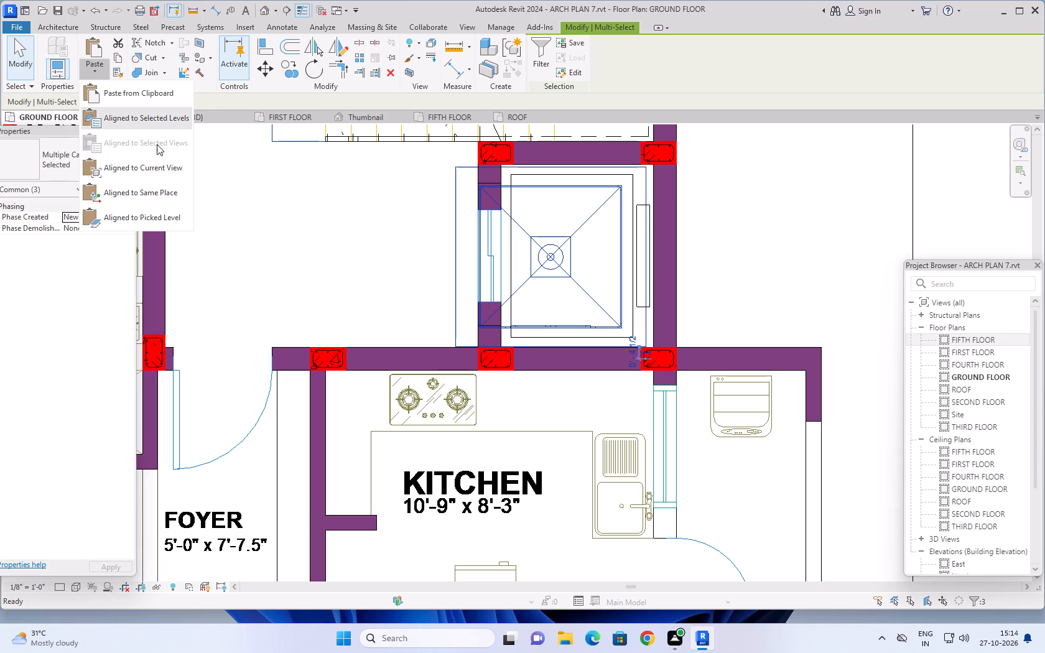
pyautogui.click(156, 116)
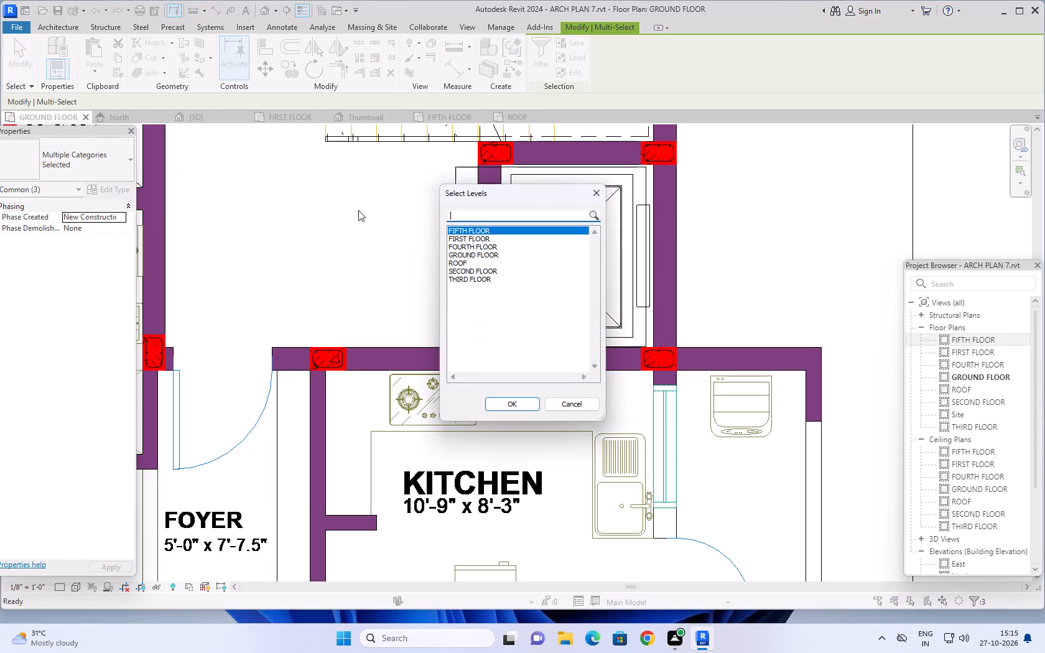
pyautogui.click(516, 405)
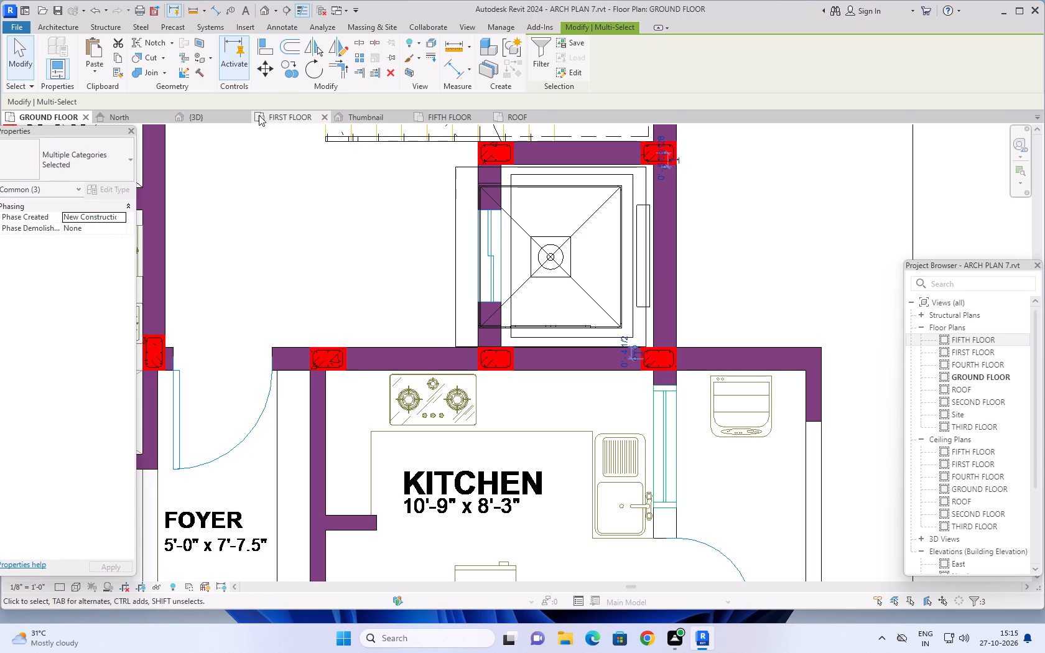
# Check the pasted lift-shaft elements around the rooftop stair and lift area in the 3D view.
pyautogui.click(208, 123)
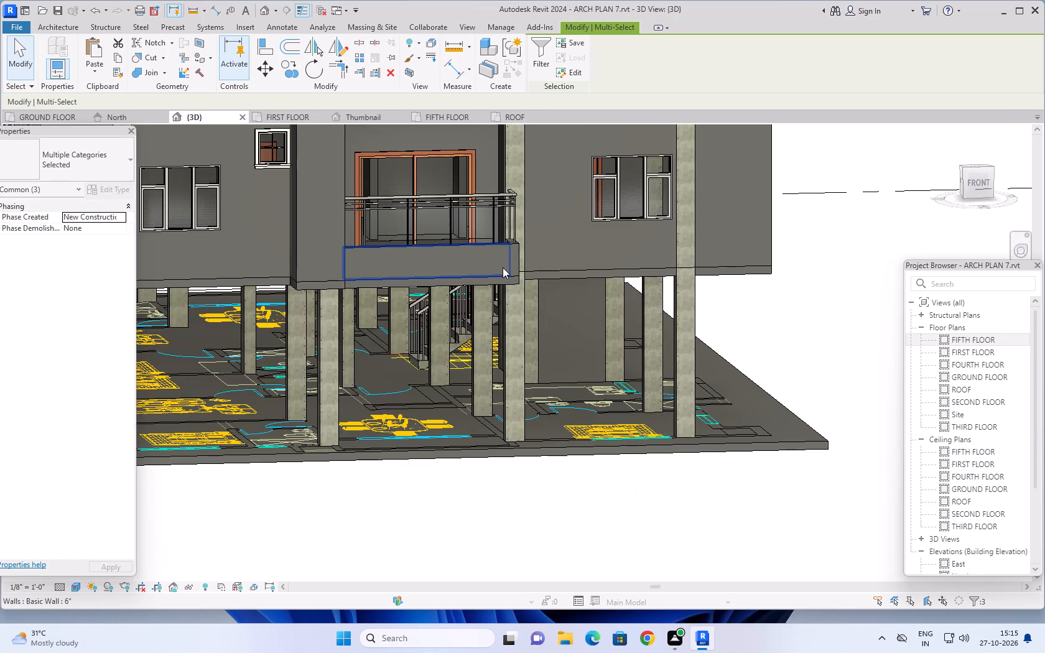
pyautogui.scroll(-9, 513, 309)
pyautogui.scroll(-4, 590, 298)
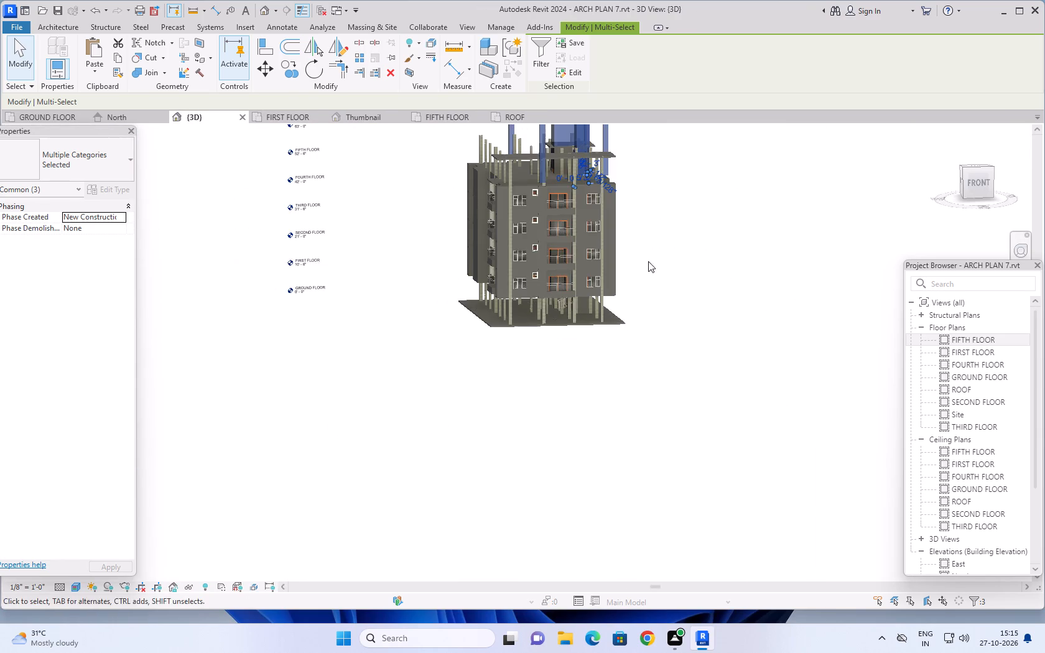
pyautogui.click(696, 211)
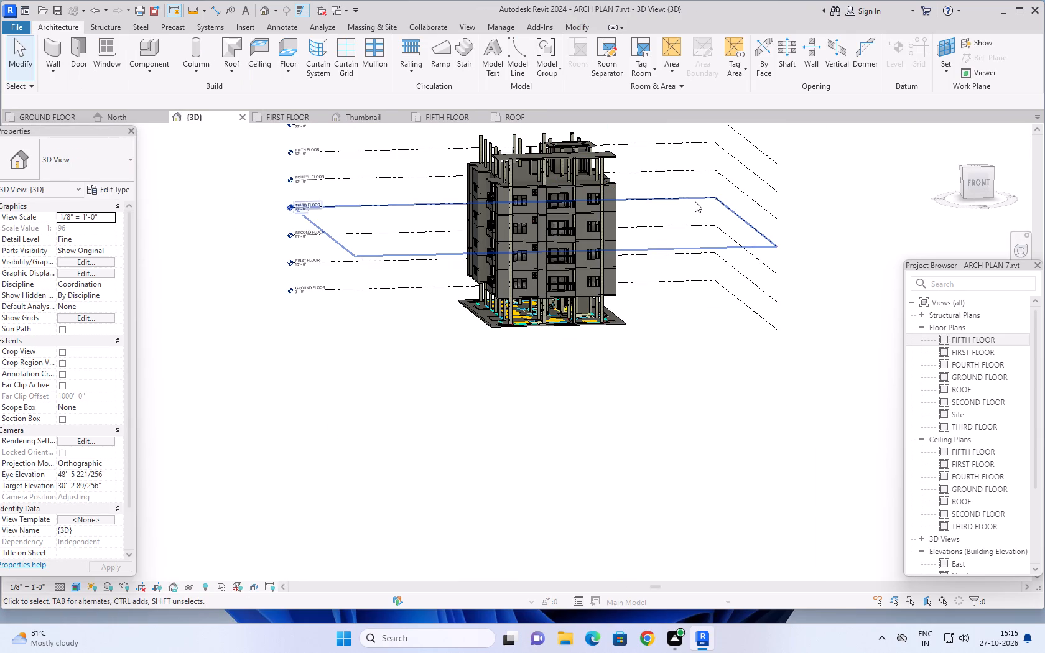
pyautogui.keyDown('shift'); pyautogui.moveTo(683, 166); pyautogui.dragTo(471, 271, button='middle'); pyautogui.keyUp('shift')
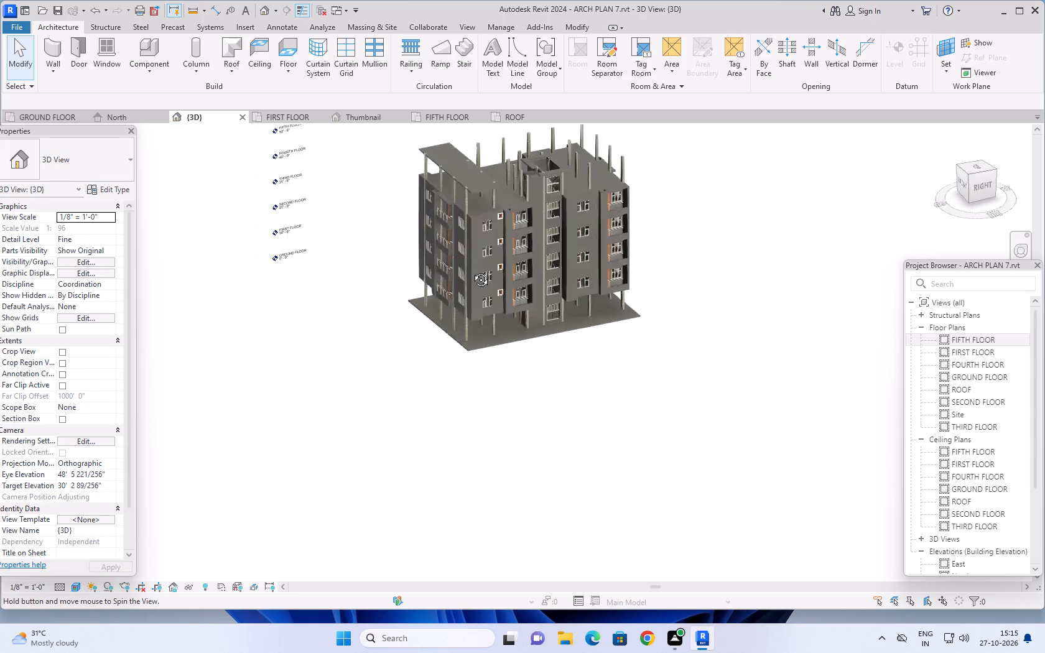
pyautogui.keyDown('shift'); pyautogui.moveTo(471, 271); pyautogui.dragTo(499, 362, button='middle'); pyautogui.keyUp('shift')
pyautogui.keyDown('shift'); pyautogui.moveTo(632, 300); pyautogui.dragTo(565, 412, button='middle'); pyautogui.keyUp('shift')
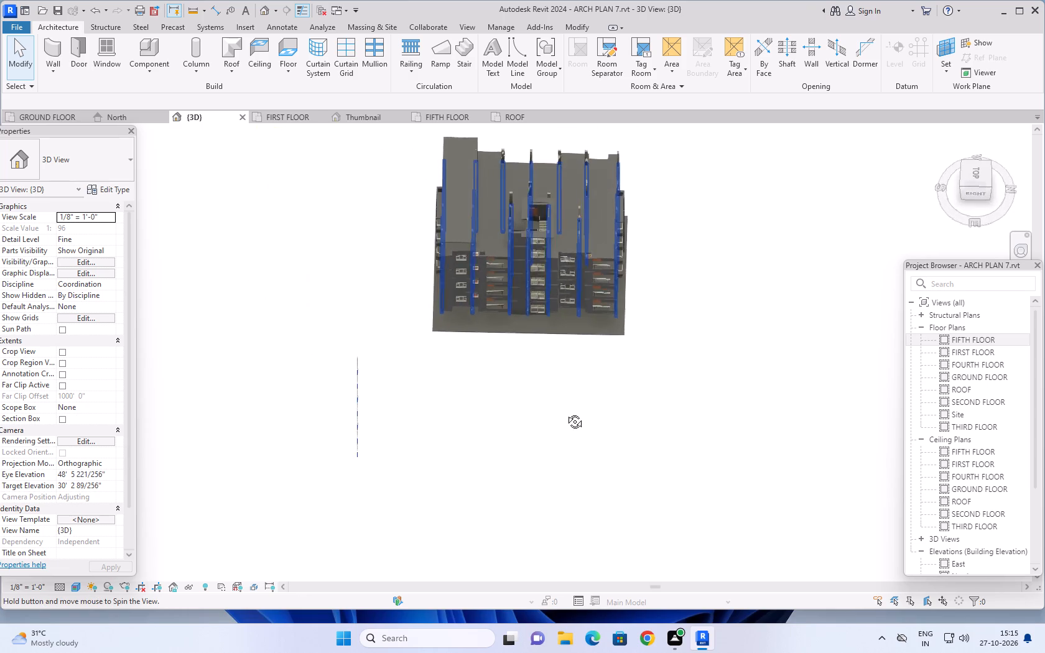
pyautogui.keyDown('shift'); pyautogui.moveTo(565, 412); pyautogui.dragTo(763, 365, button='middle'); pyautogui.keyUp('shift')
pyautogui.scroll(5, 669, 201)
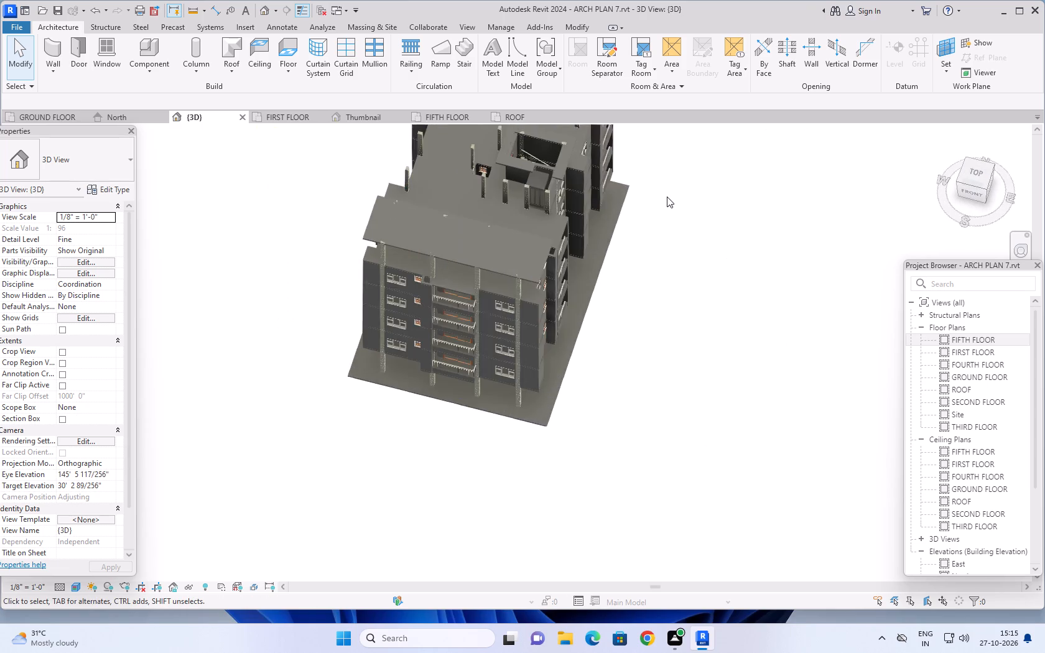
pyautogui.scroll(2, 667, 197)
pyautogui.scroll(-1, 680, 201)
pyautogui.moveTo(705, 198); pyautogui.dragTo(690, 305, button='middle')
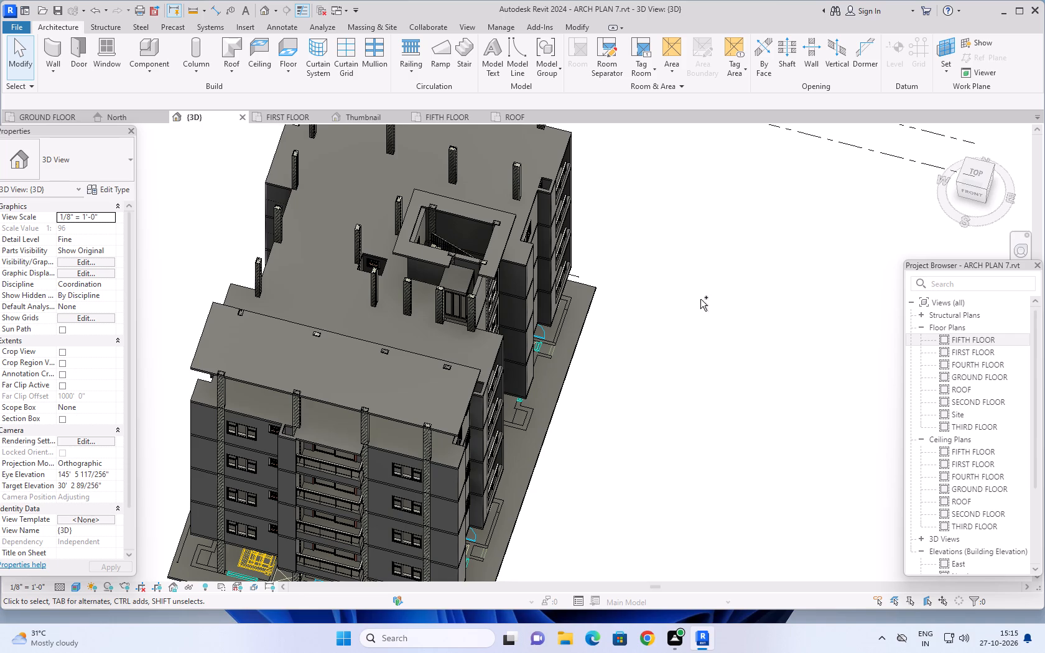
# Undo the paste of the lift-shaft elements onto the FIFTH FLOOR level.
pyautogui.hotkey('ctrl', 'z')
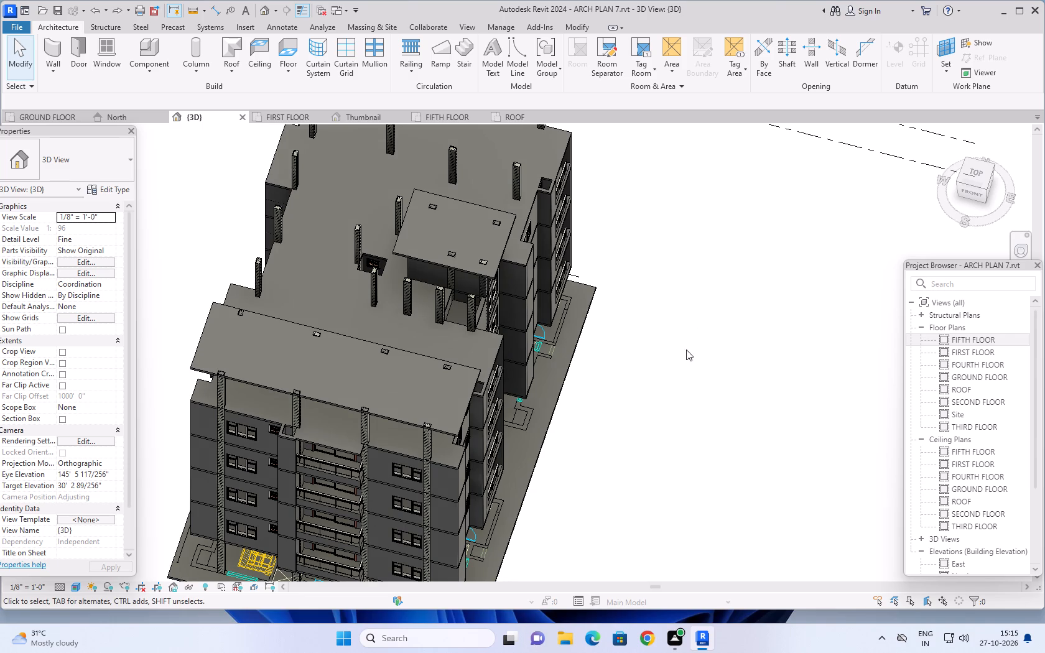
# Examine the rooftop slabs, the stair enclosure roof and the front balconies in 3D.
pyautogui.moveTo(681, 377); pyautogui.dragTo(731, 363, button='middle')
pyautogui.keyDown('shift'); pyautogui.middleClick(763, 350); pyautogui.keyUp('shift')
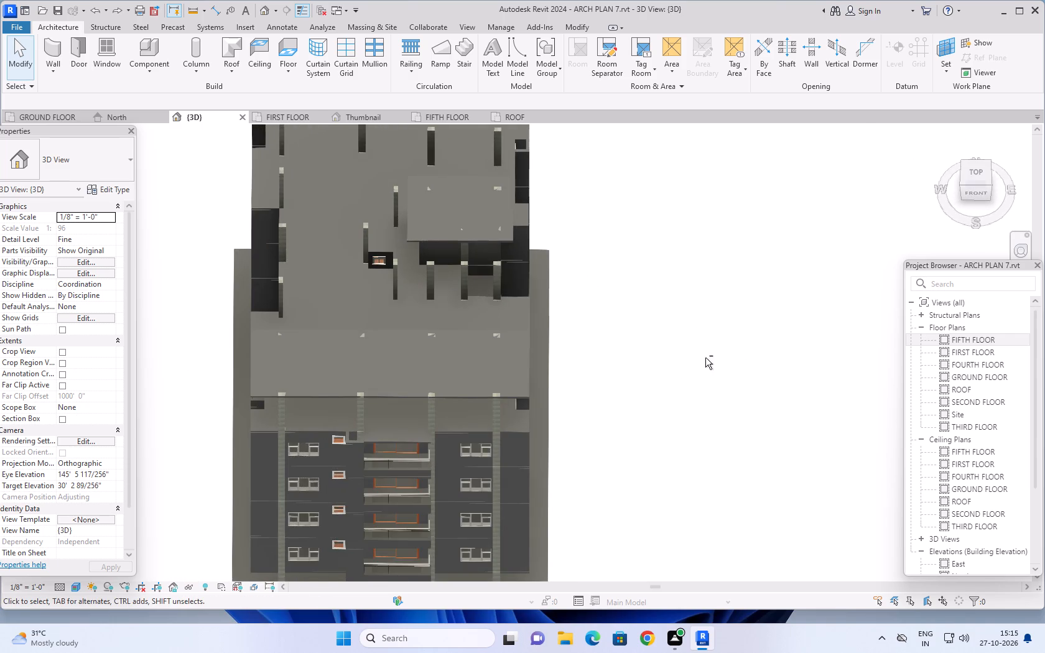
pyautogui.moveTo(689, 360); pyautogui.dragTo(739, 349, button='middle')
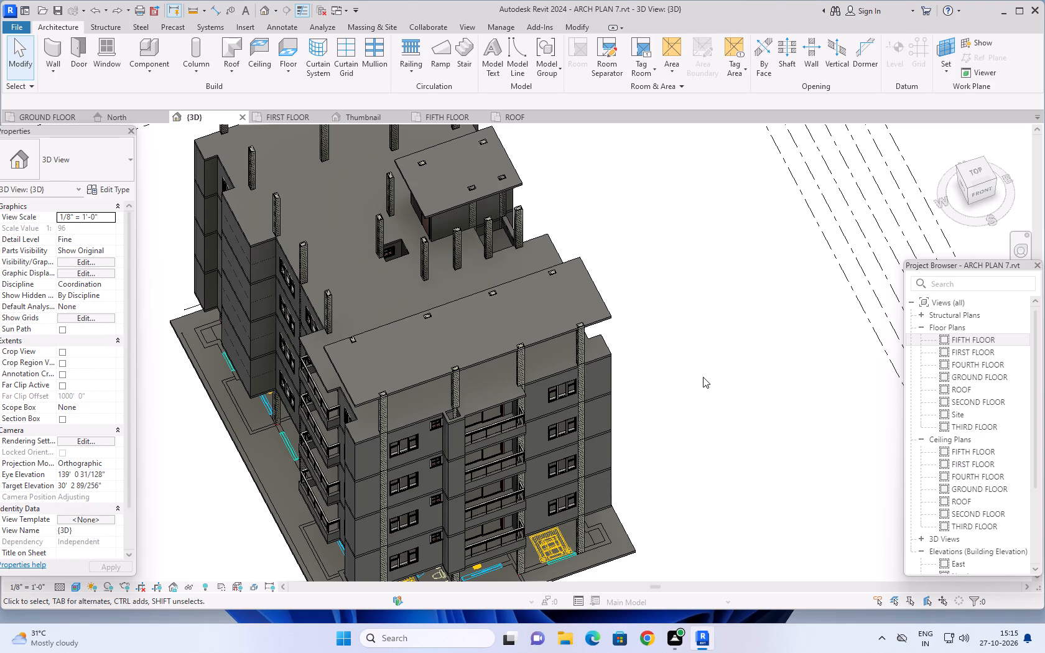
pyautogui.scroll(-1, 690, 387)
pyautogui.moveTo(688, 387); pyautogui.dragTo(667, 302, button='middle')
pyautogui.scroll(4, 413, 423)
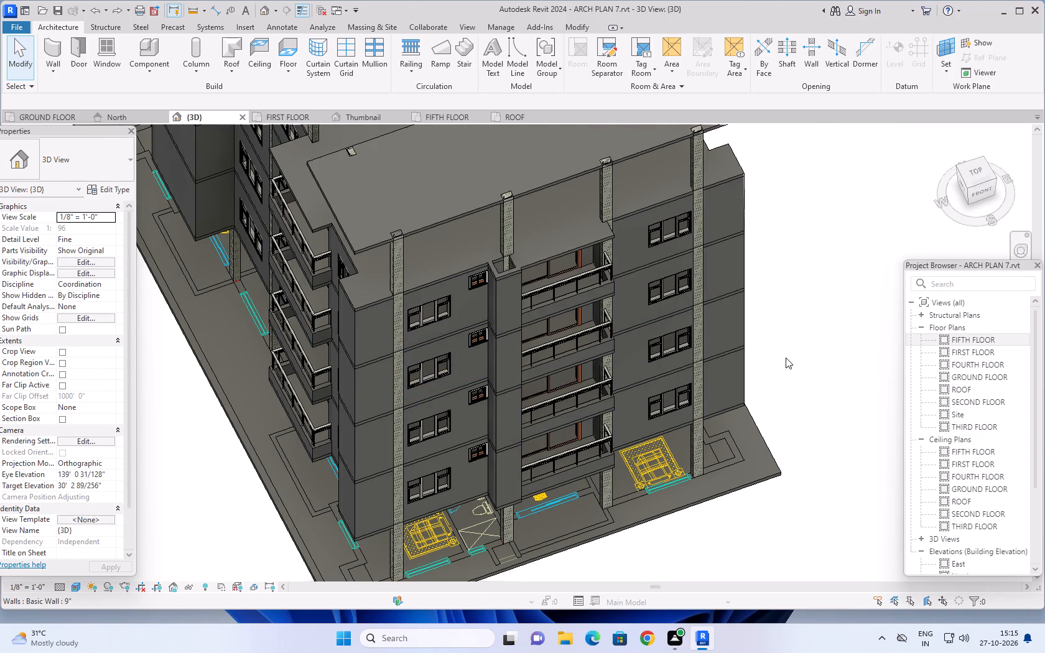
pyautogui.moveTo(796, 343); pyautogui.dragTo(789, 341, button='middle')
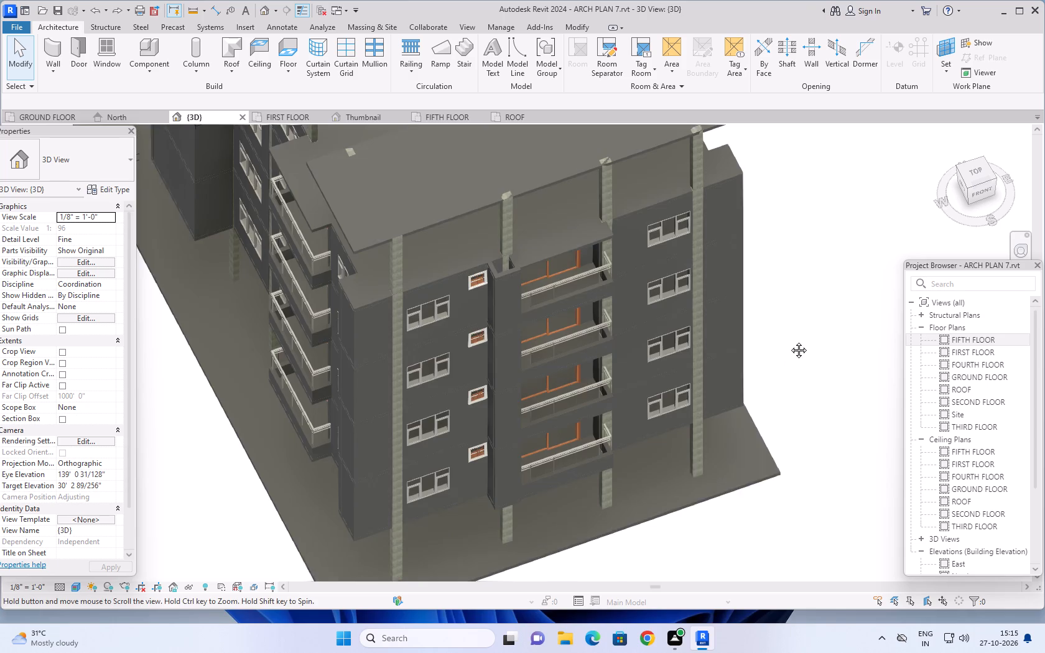
# Examine the building's front and side facades, balconies, projecting columns and rooftop slabs in 3D.
pyautogui.moveTo(789, 341); pyautogui.dragTo(751, 342, button='middle')
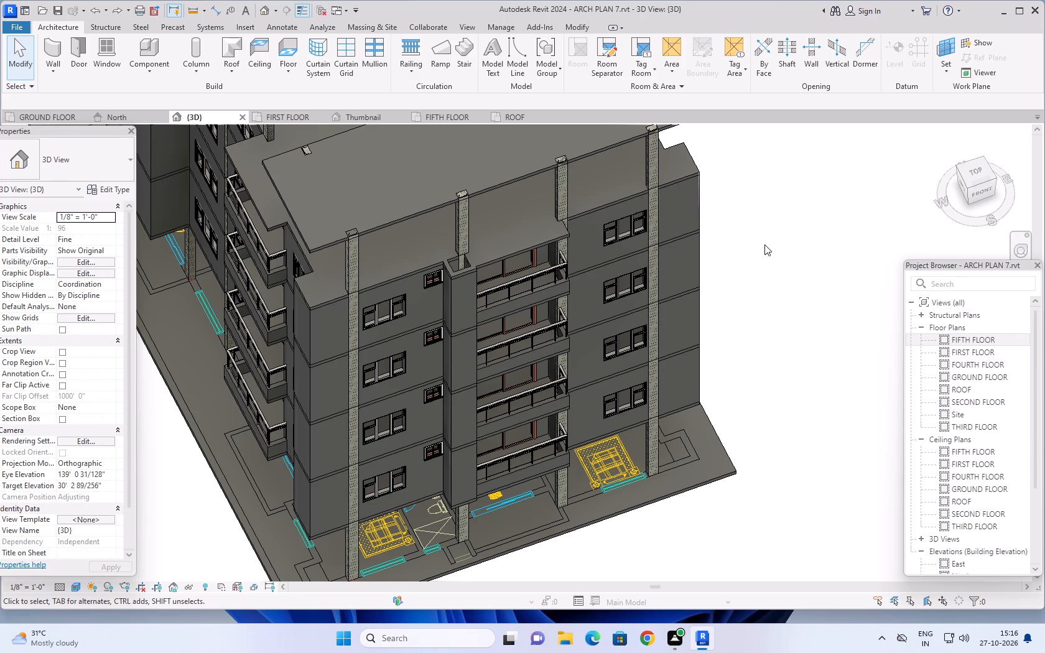
pyautogui.scroll(-1, 751, 373)
pyautogui.moveTo(777, 348); pyautogui.dragTo(716, 400, button='middle')
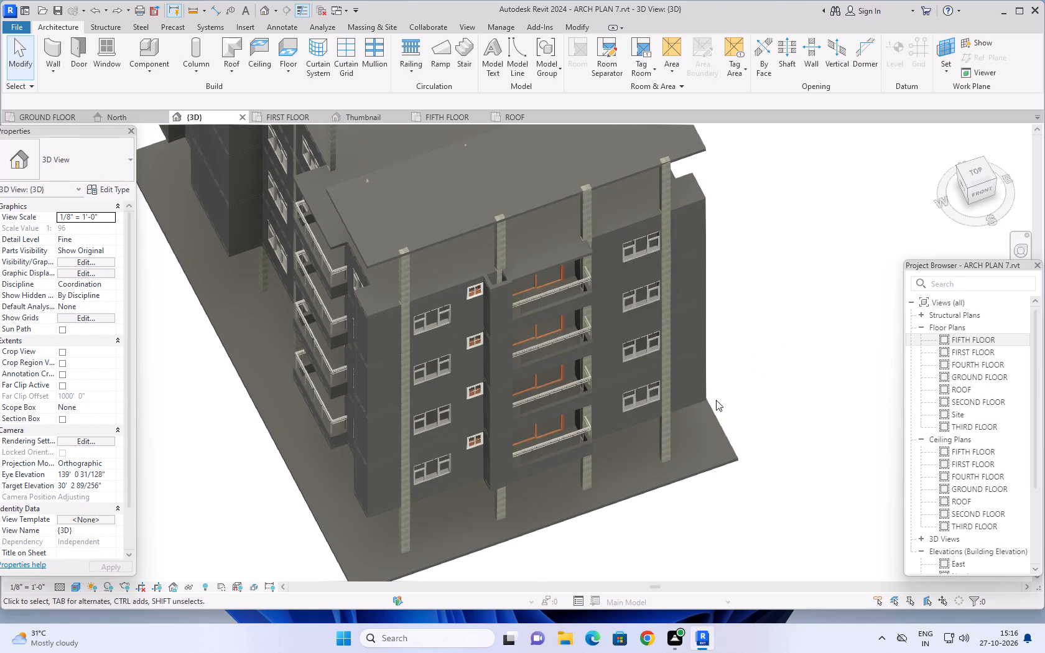
pyautogui.moveTo(716, 400); pyautogui.dragTo(710, 416, button='middle')
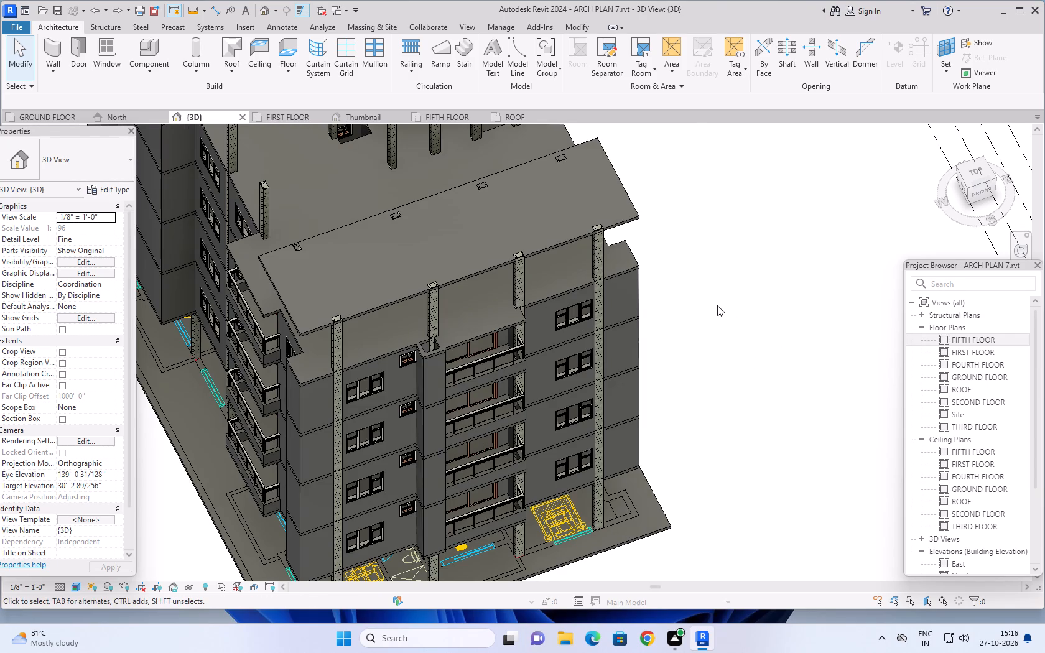
pyautogui.moveTo(714, 240); pyautogui.dragTo(709, 269, button='middle')
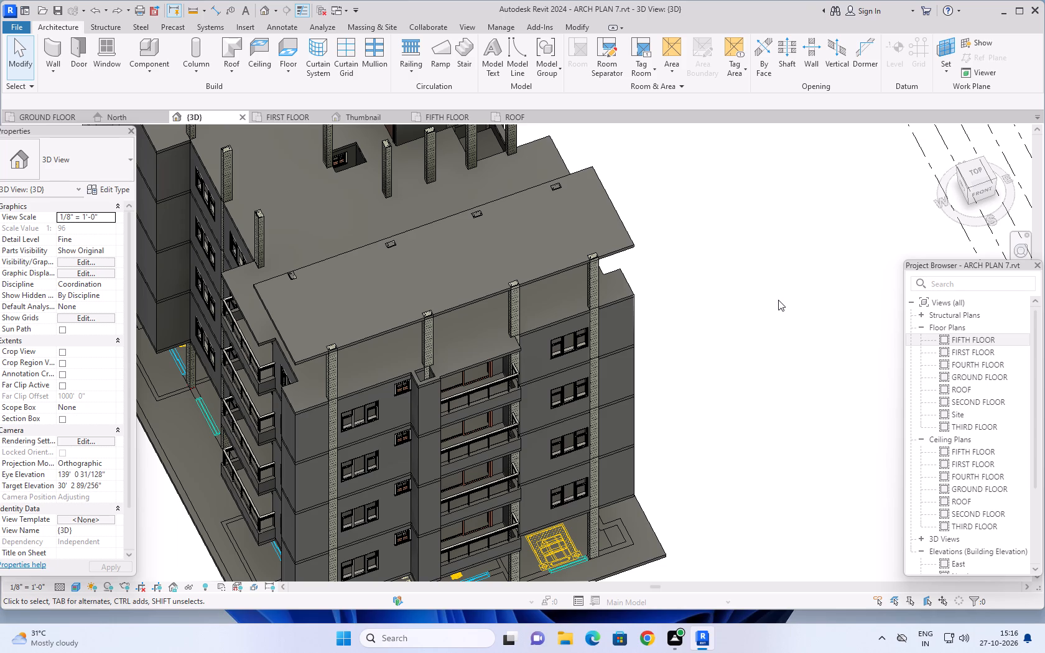
pyautogui.scroll(1, 705, 426)
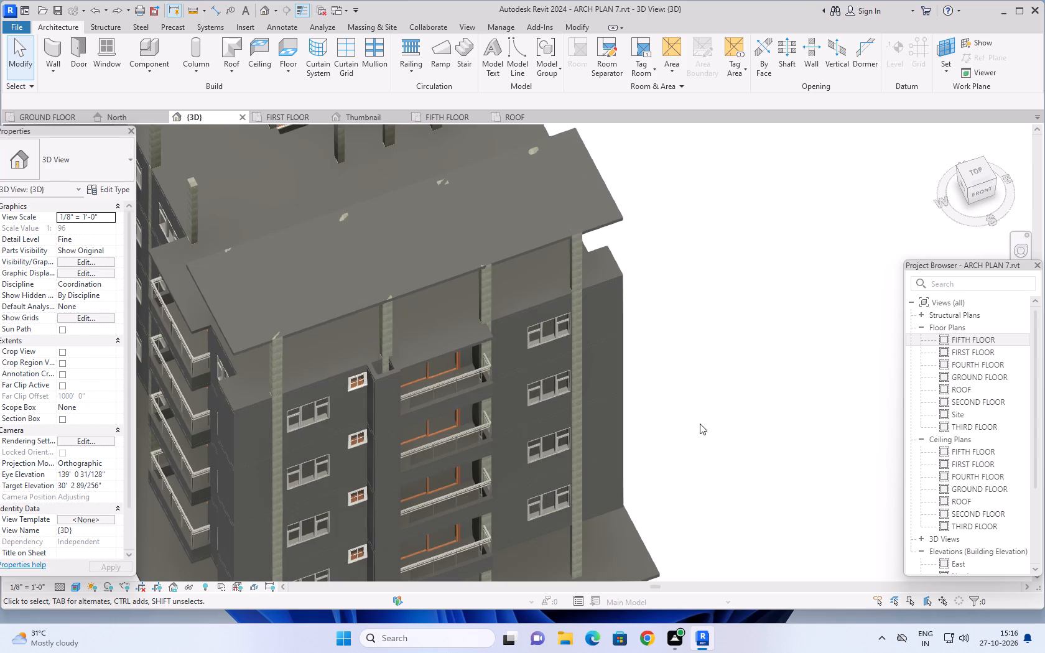
pyautogui.moveTo(687, 410); pyautogui.dragTo(680, 339, button='middle')
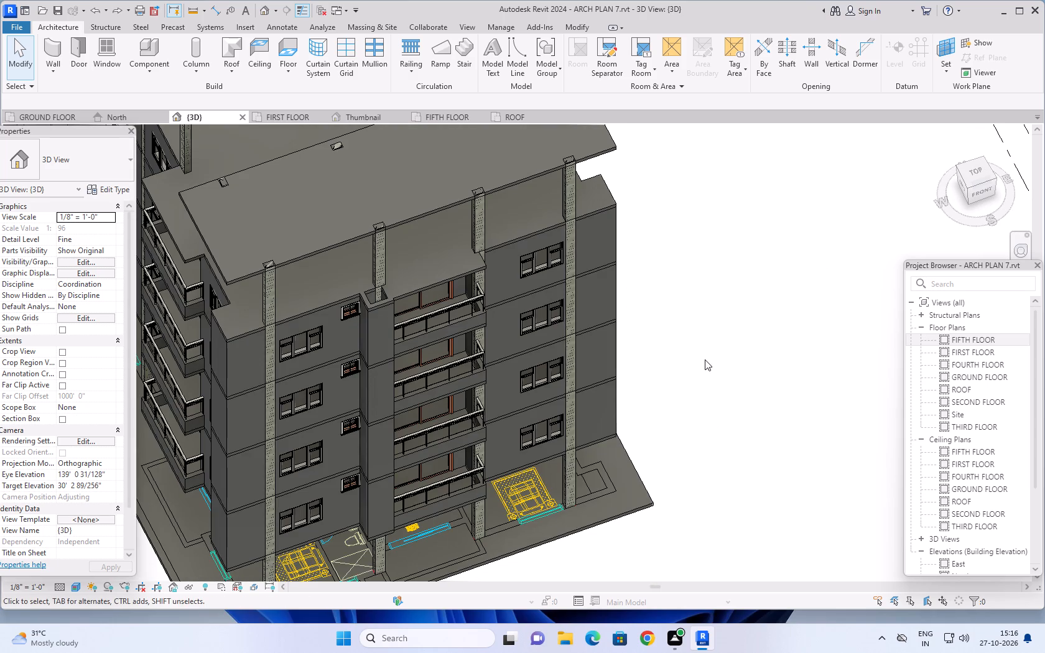
pyautogui.moveTo(720, 337); pyautogui.dragTo(635, 394, button='middle')
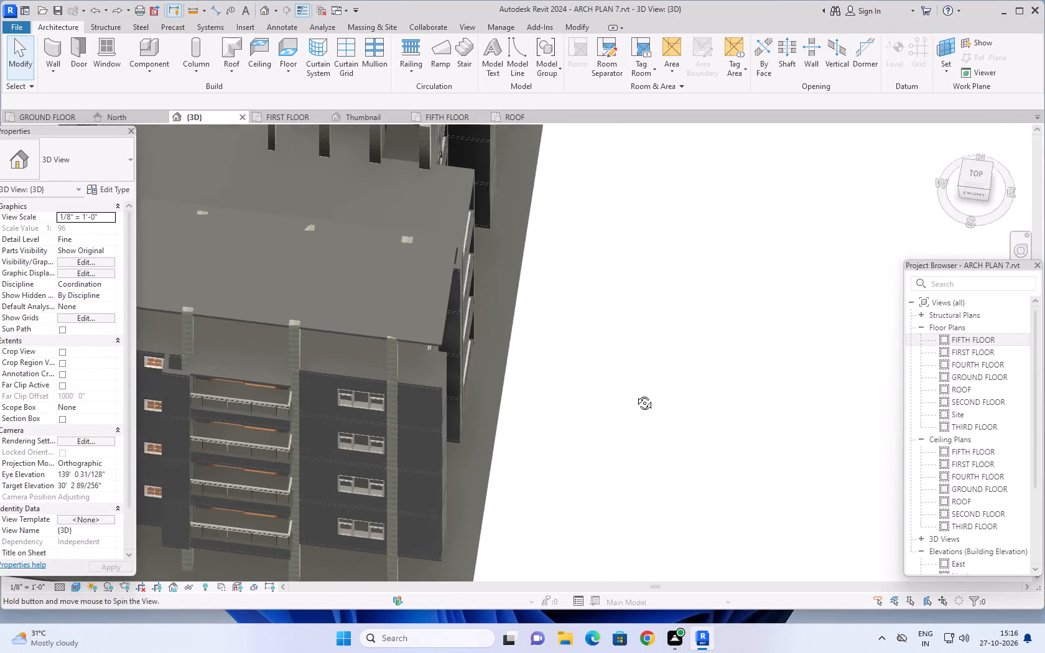
pyautogui.moveTo(635, 394); pyautogui.dragTo(633, 384, button='middle')
pyautogui.scroll(-3, 632, 358)
pyautogui.moveTo(641, 354); pyautogui.dragTo(707, 323, button='middle')
pyautogui.moveTo(730, 294); pyautogui.dragTo(726, 328, button='middle')
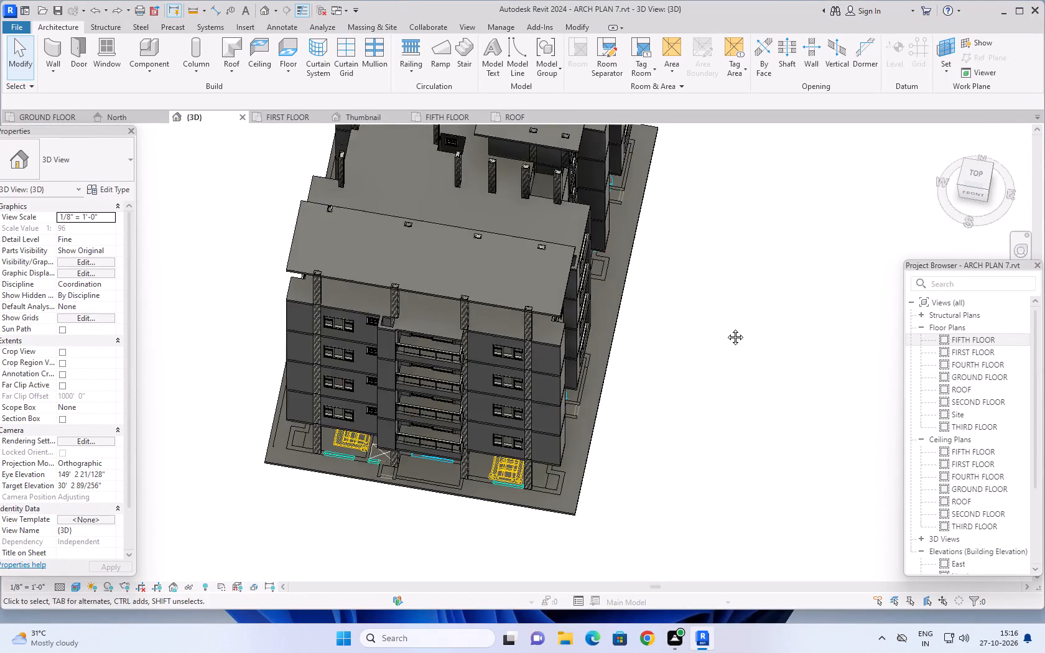
pyautogui.moveTo(726, 328); pyautogui.dragTo(723, 345, button='middle')
pyautogui.moveTo(730, 340); pyautogui.dragTo(546, 393, button='middle')
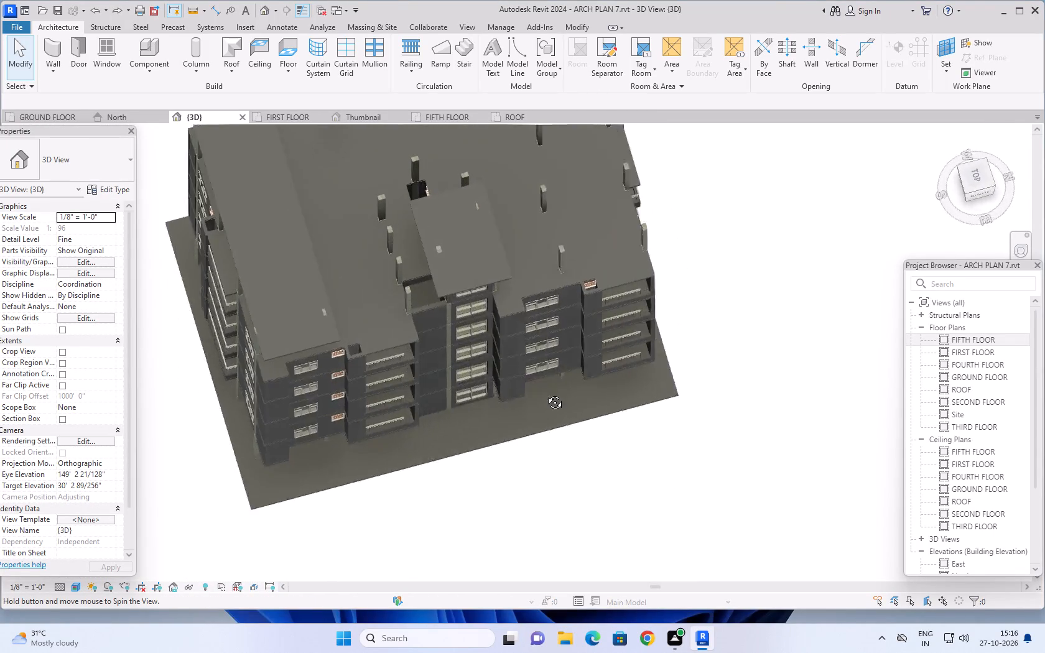
pyautogui.moveTo(546, 393); pyautogui.dragTo(390, 232, button='middle')
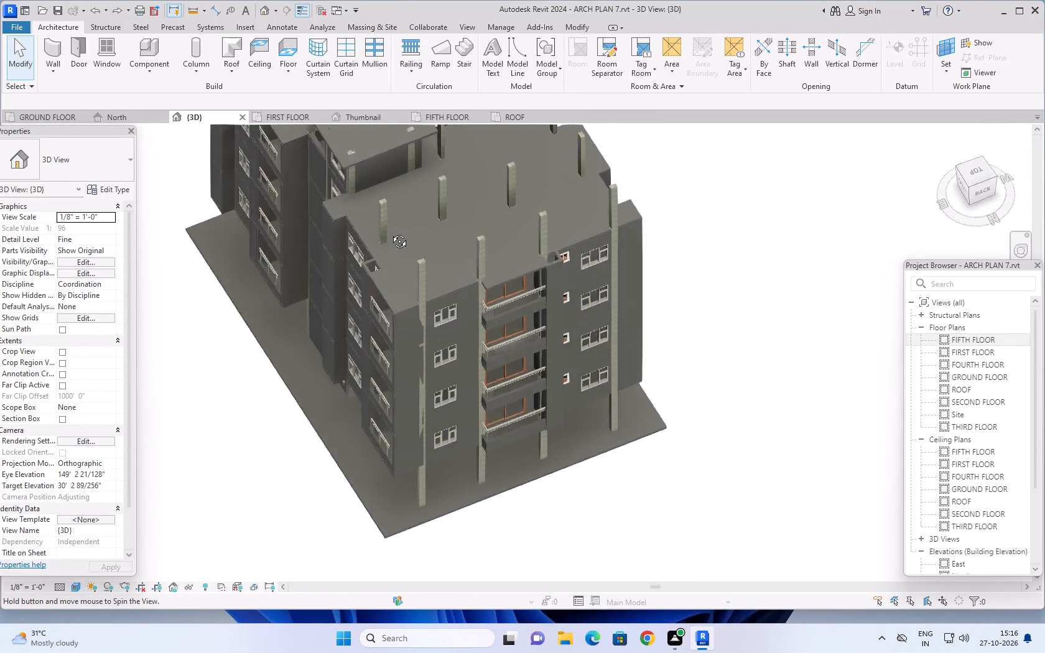
pyautogui.moveTo(390, 232); pyautogui.dragTo(605, 229, button='middle')
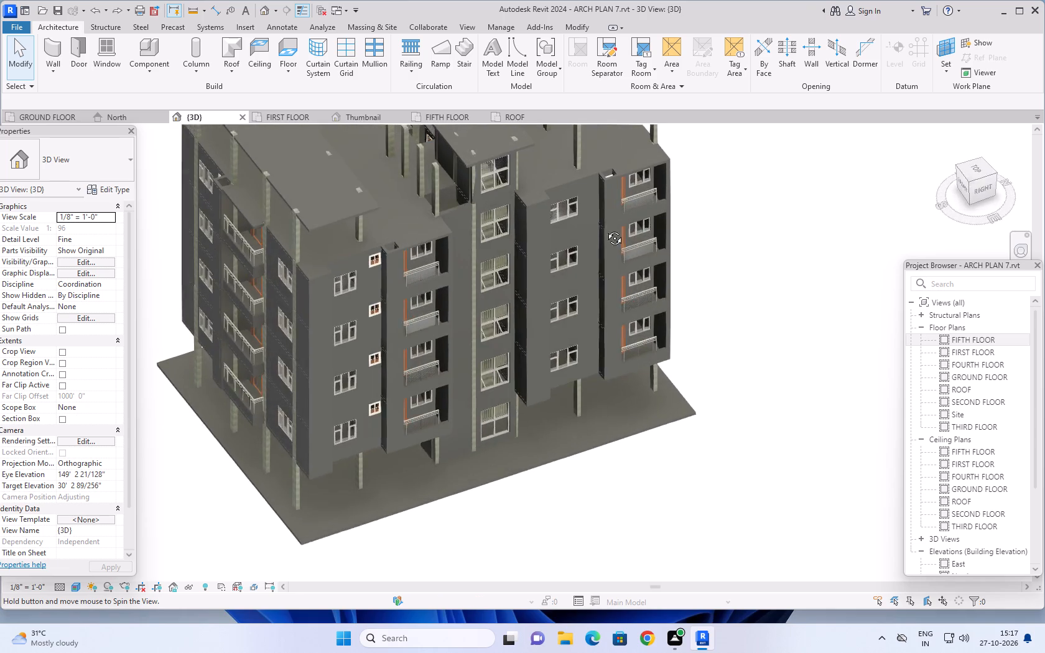
# Delete the FOURTH FLOOR Lift Glass (2) lift with hydraulic ram from the open shaft beside the stair enclosure roof.
pyautogui.moveTo(605, 229); pyautogui.dragTo(749, 432, button='middle')
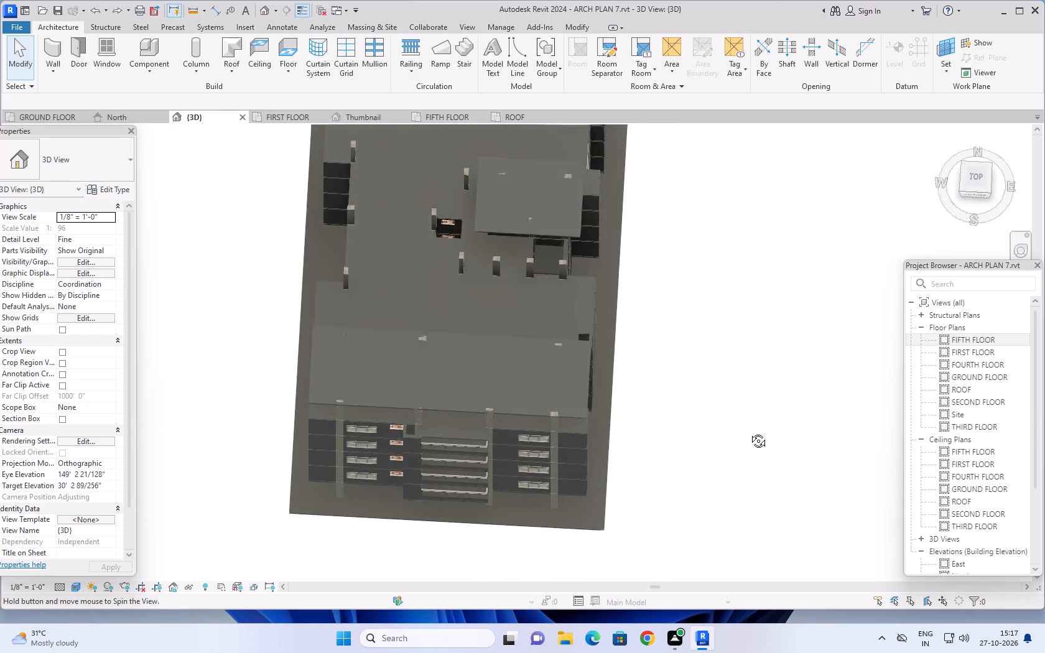
pyautogui.moveTo(749, 432); pyautogui.dragTo(749, 435, button='middle')
pyautogui.scroll(9, 546, 288)
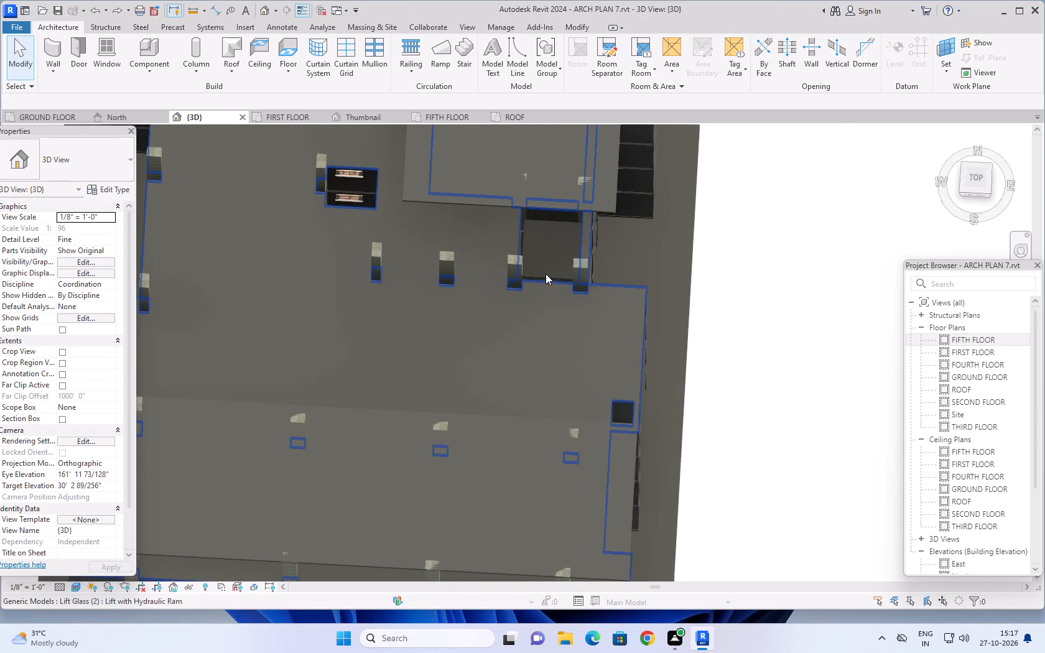
pyautogui.scroll(1, 546, 274)
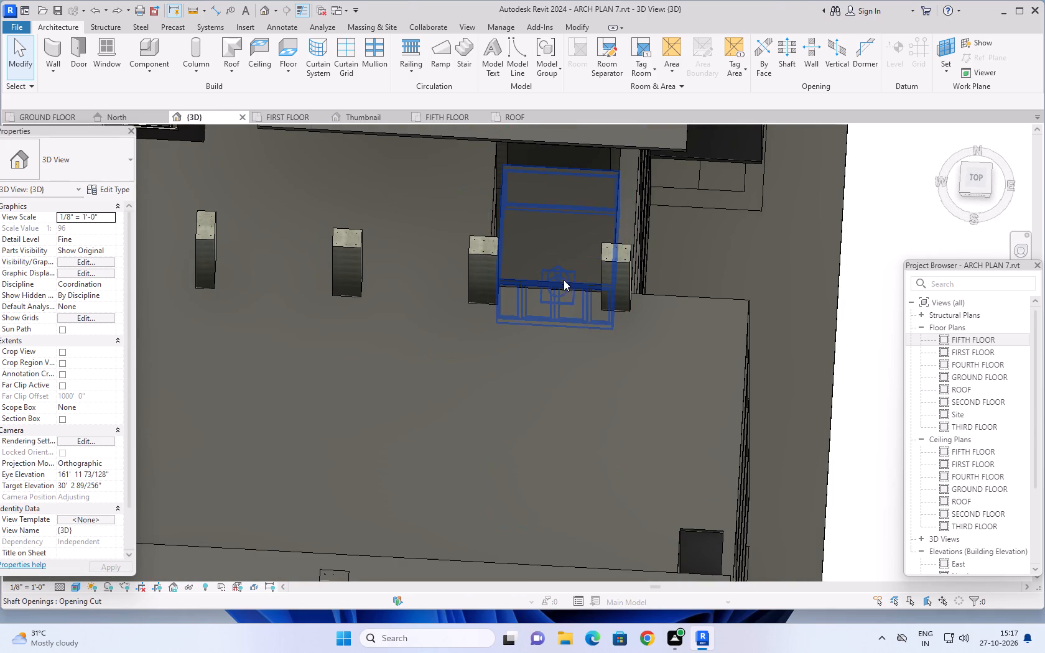
pyautogui.click(572, 282)
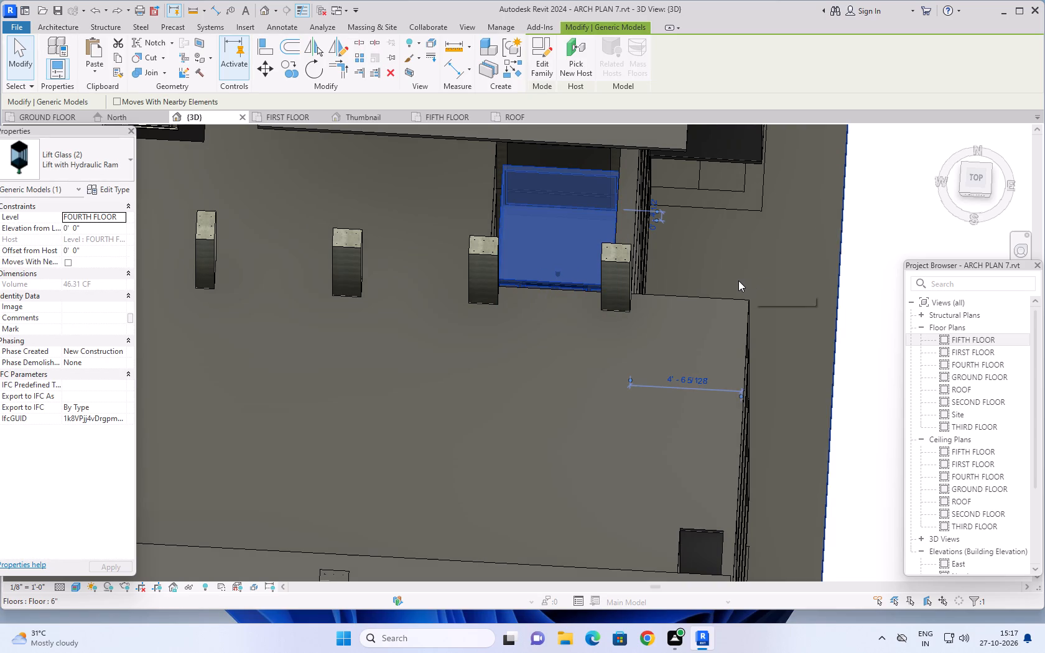
pyautogui.press('Delete')
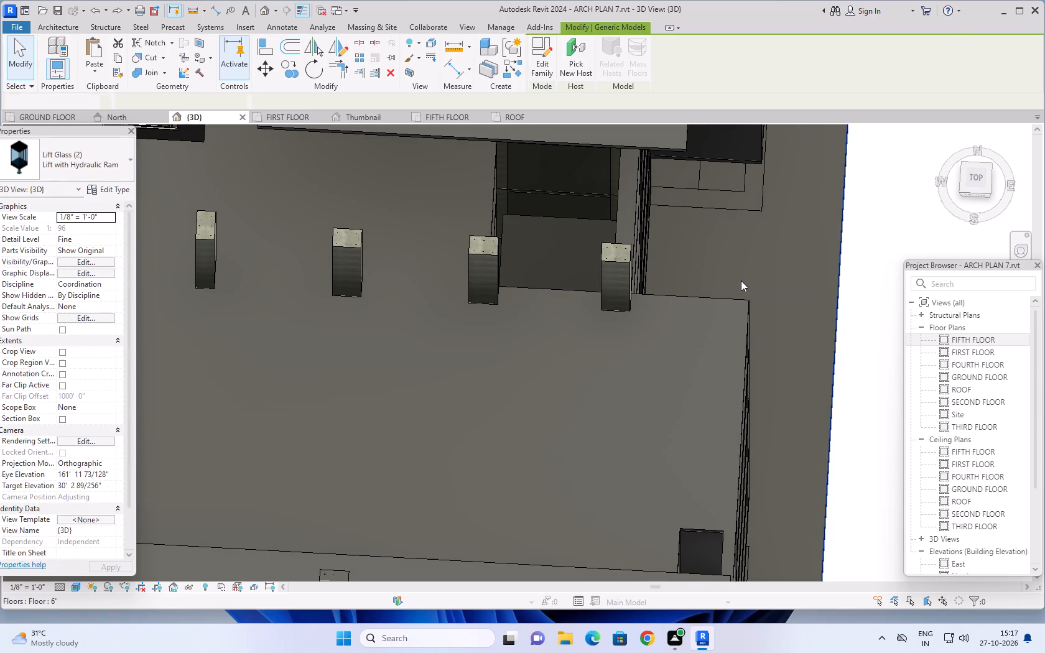
# Examine the open lift shaft, the rooftop and the front facade in 3D, from above and from ground level.
pyautogui.keyDown('shift'); pyautogui.moveTo(728, 288); pyautogui.dragTo(687, 314, button='middle'); pyautogui.keyUp('shift')
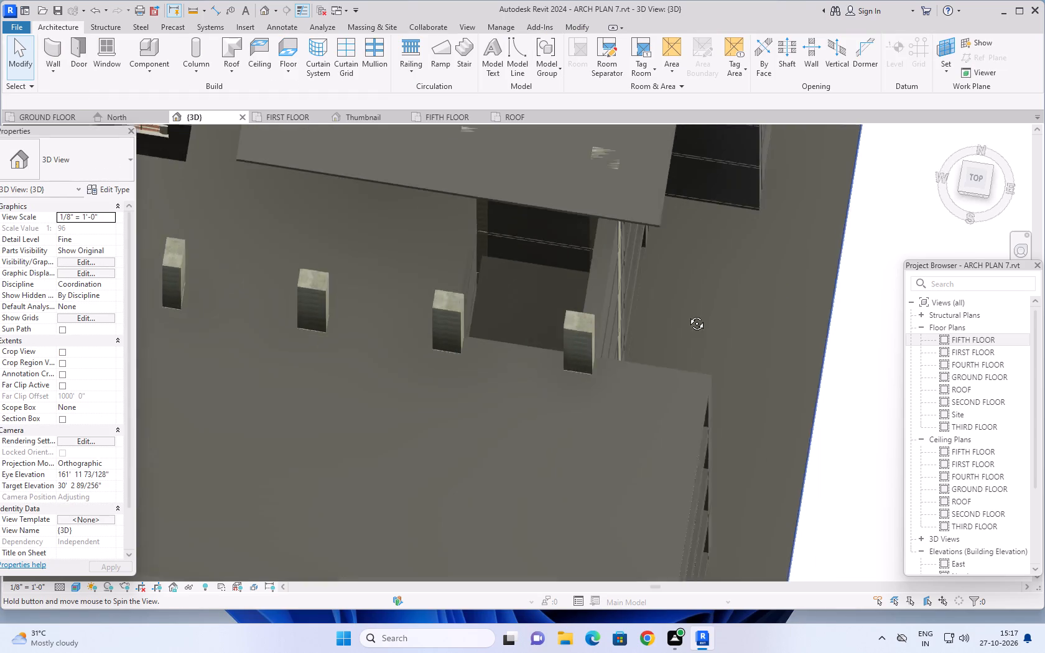
pyautogui.keyDown('shift'); pyautogui.moveTo(687, 314); pyautogui.dragTo(744, 262, button='middle'); pyautogui.keyUp('shift')
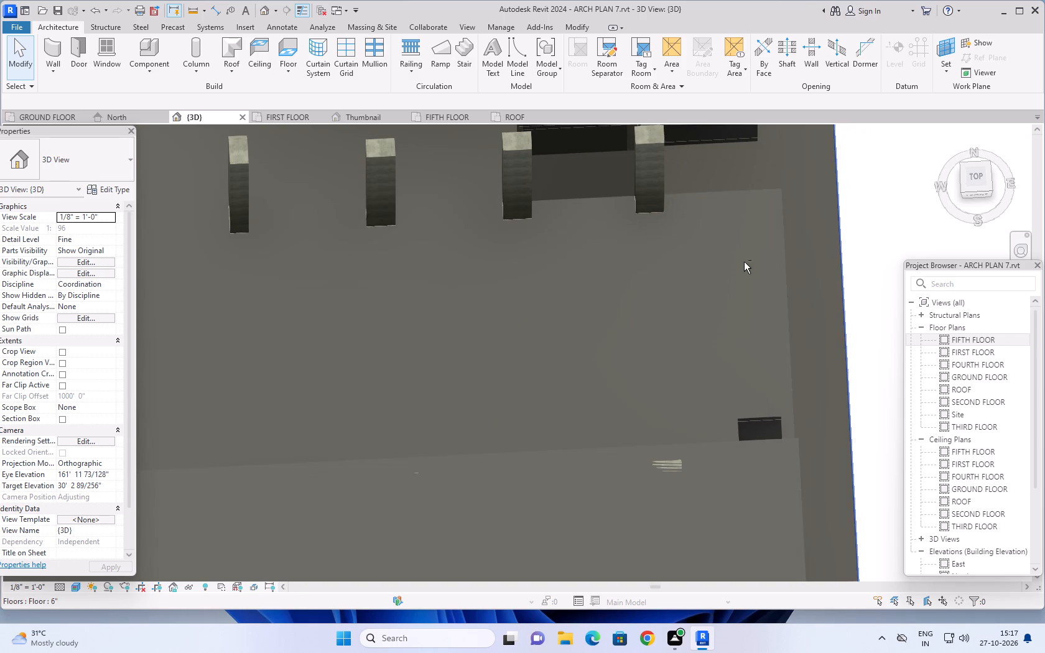
pyautogui.scroll(-11, 746, 263)
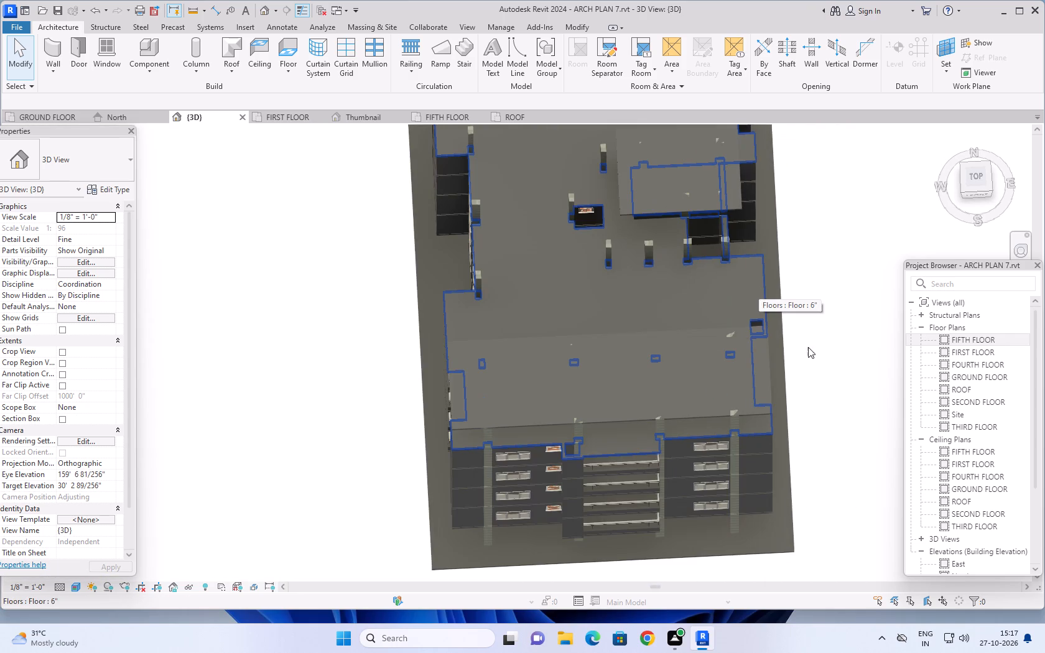
pyautogui.keyDown('shift'); pyautogui.moveTo(808, 347); pyautogui.dragTo(804, 193, button='middle'); pyautogui.keyUp('shift')
pyautogui.moveTo(840, 368); pyautogui.dragTo(804, 228, button='middle')
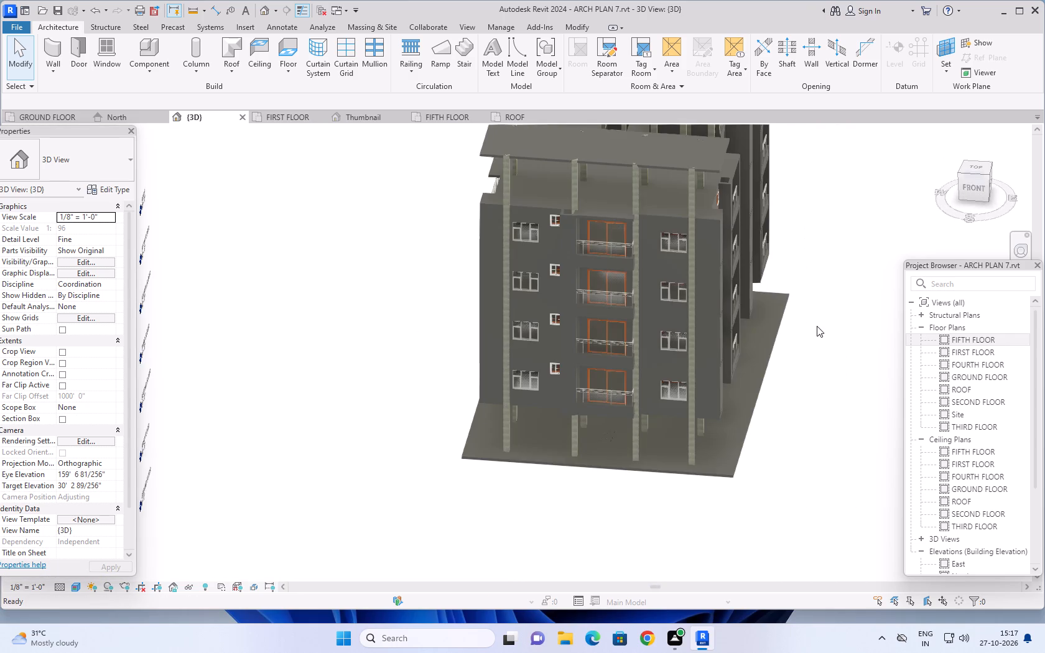
pyautogui.moveTo(817, 327); pyautogui.dragTo(821, 287, button='middle')
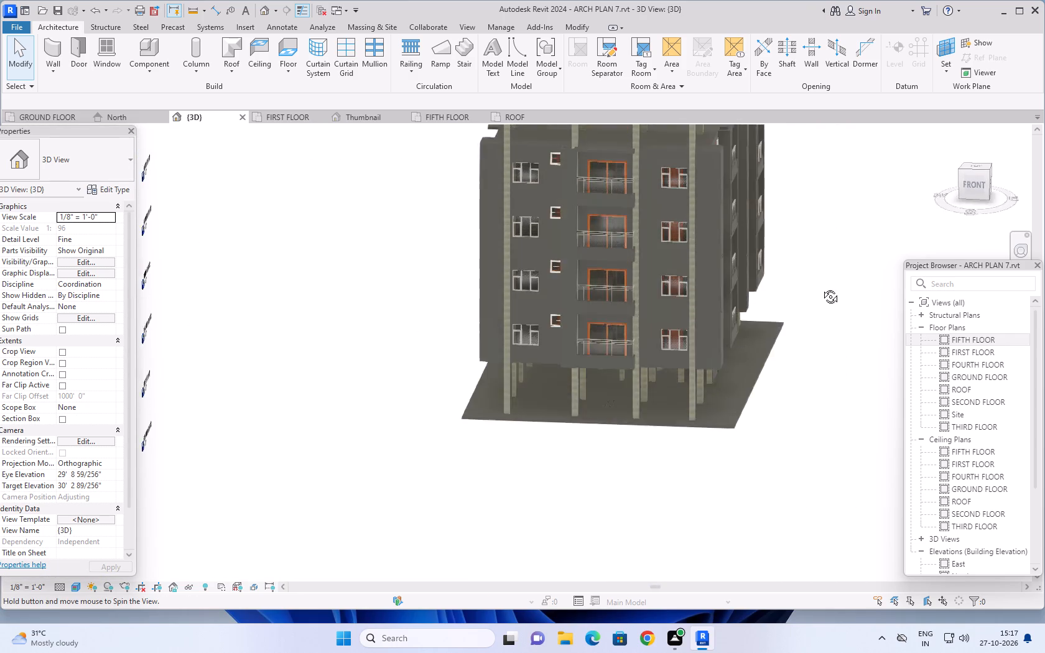
pyautogui.moveTo(821, 287); pyautogui.dragTo(834, 397, button='middle')
pyautogui.moveTo(822, 280); pyautogui.dragTo(777, 402, button='middle')
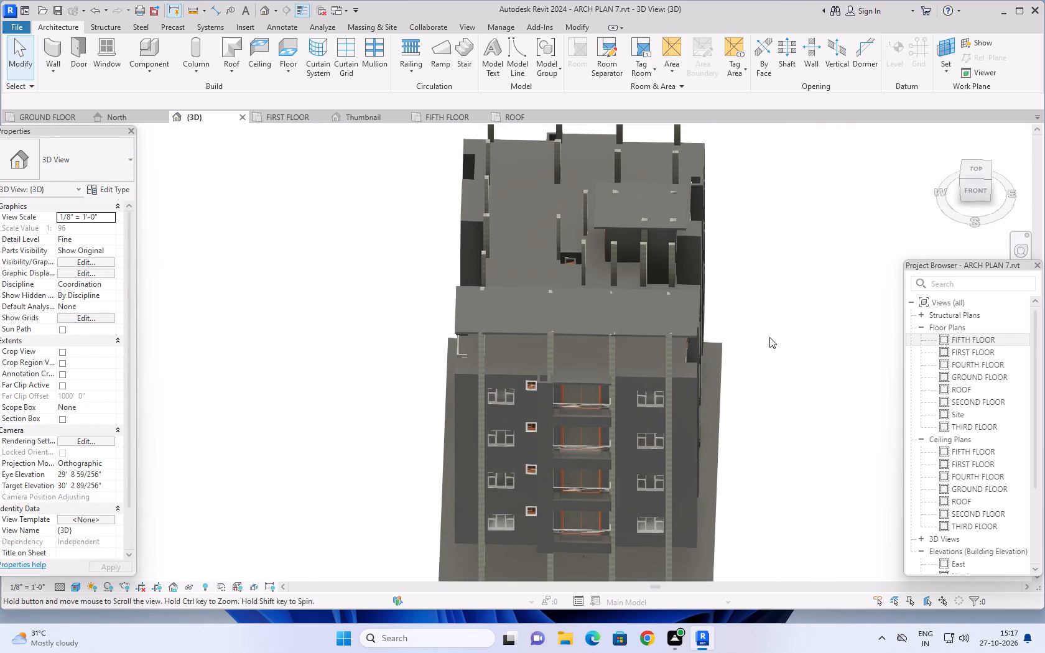
# Inspect the properties of the shaft opening at the open lift shaft beside the stair enclosure roof.
pyautogui.keyDown('shift'); pyautogui.moveTo(769, 333); pyautogui.dragTo(639, 546, button='middle'); pyautogui.keyUp('shift')
pyautogui.moveTo(694, 438); pyautogui.dragTo(728, 494, button='middle')
pyautogui.scroll(4, 611, 429)
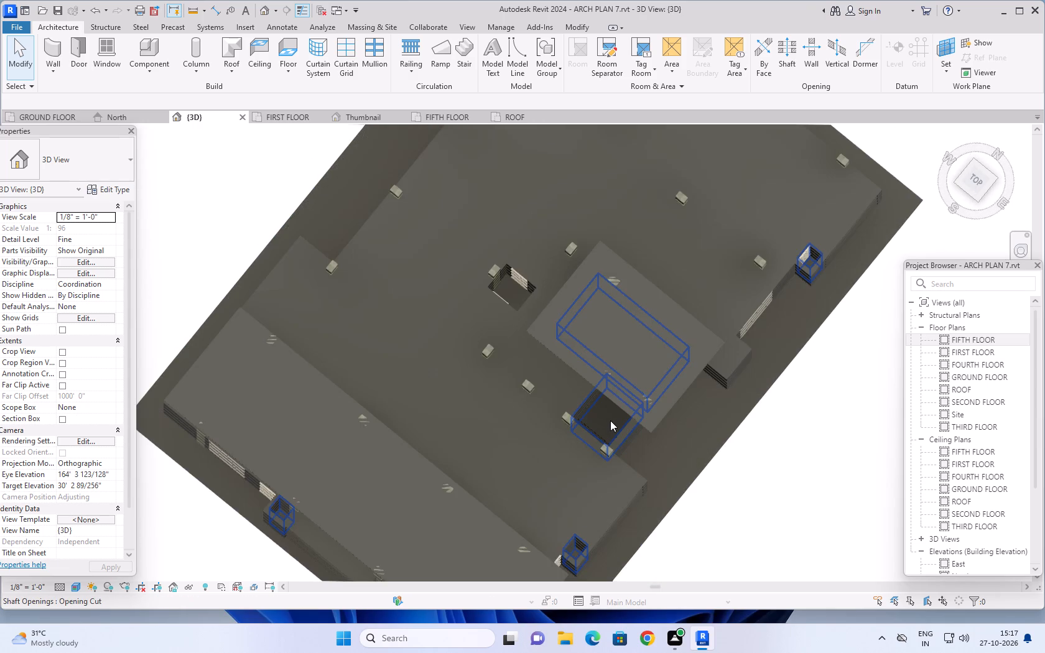
pyautogui.scroll(4, 610, 420)
pyautogui.click(602, 424)
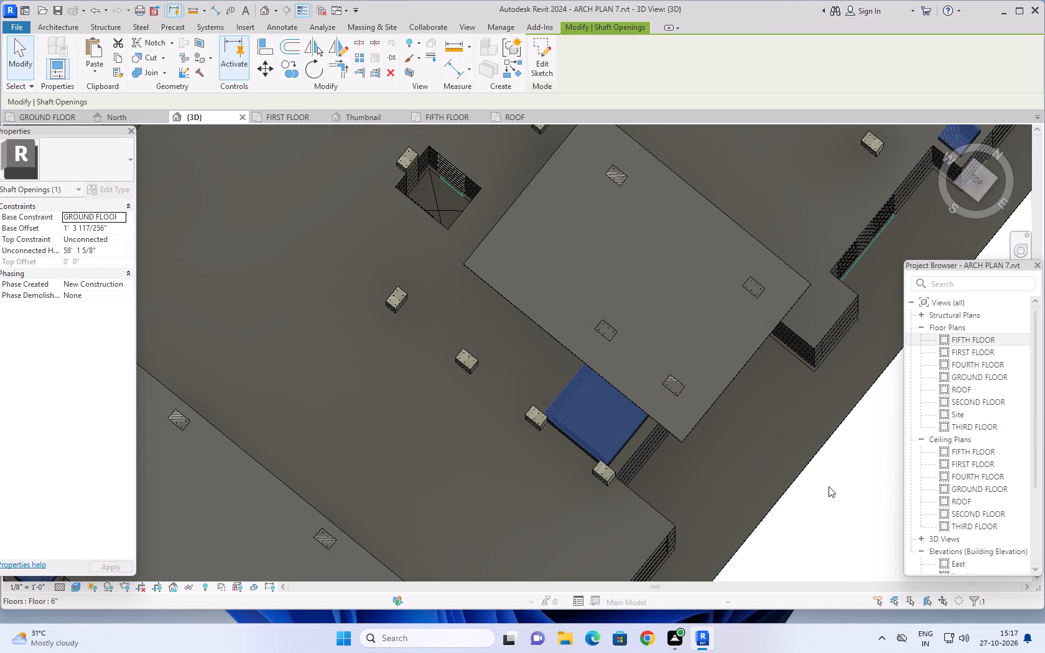
pyautogui.press('Escape')
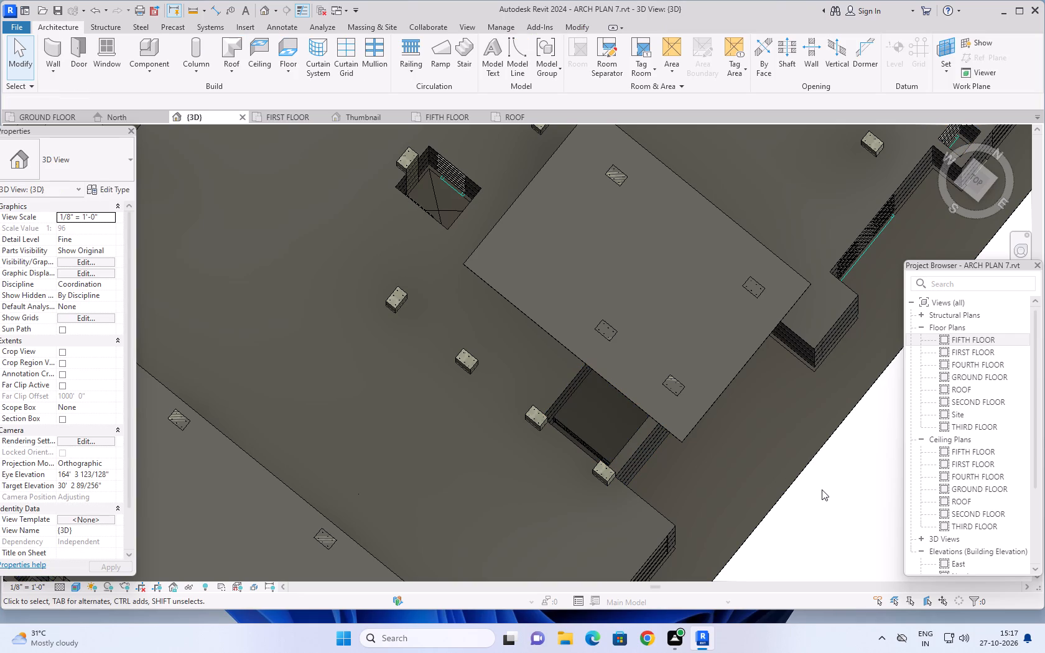
# Examine the rooftop columns, the stair enclosure, the front roof slab and the balcony facades in 3D.
pyautogui.keyDown('shift'); pyautogui.moveTo(808, 493); pyautogui.dragTo(847, 331, button='middle'); pyautogui.keyUp('shift')
pyautogui.moveTo(835, 338); pyautogui.dragTo(822, 361, button='middle')
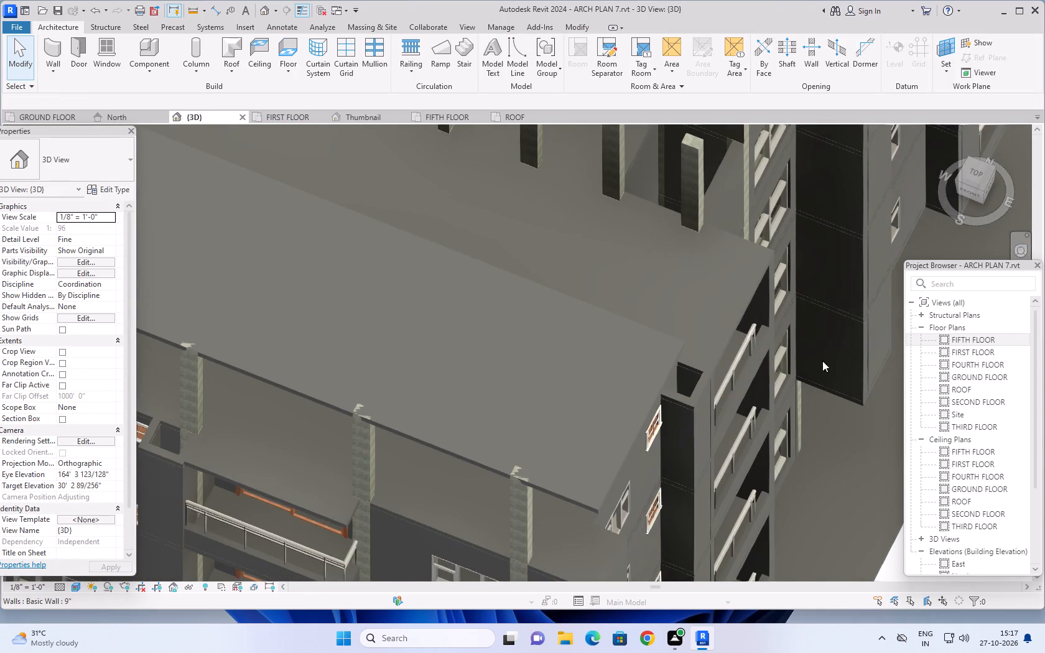
pyautogui.moveTo(822, 361); pyautogui.dragTo(756, 502, button='middle')
pyautogui.keyDown('shift'); pyautogui.moveTo(775, 486); pyautogui.dragTo(823, 432, button='middle'); pyautogui.keyUp('shift')
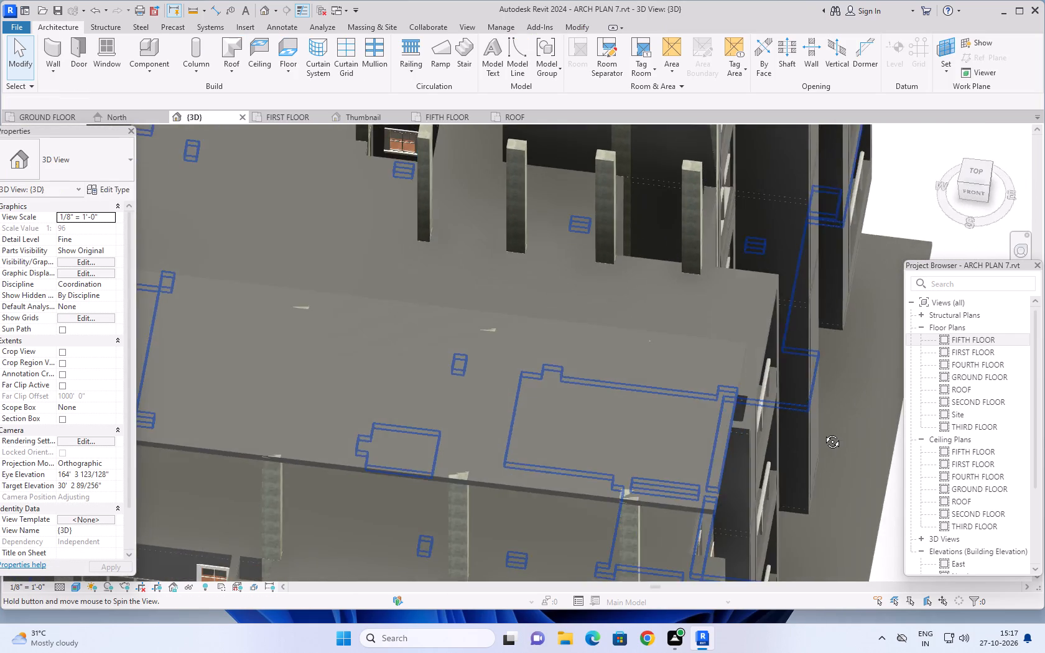
pyautogui.keyDown('shift'); pyautogui.moveTo(823, 432); pyautogui.dragTo(827, 434, button='middle'); pyautogui.keyUp('shift')
pyautogui.scroll(-5, 827, 438)
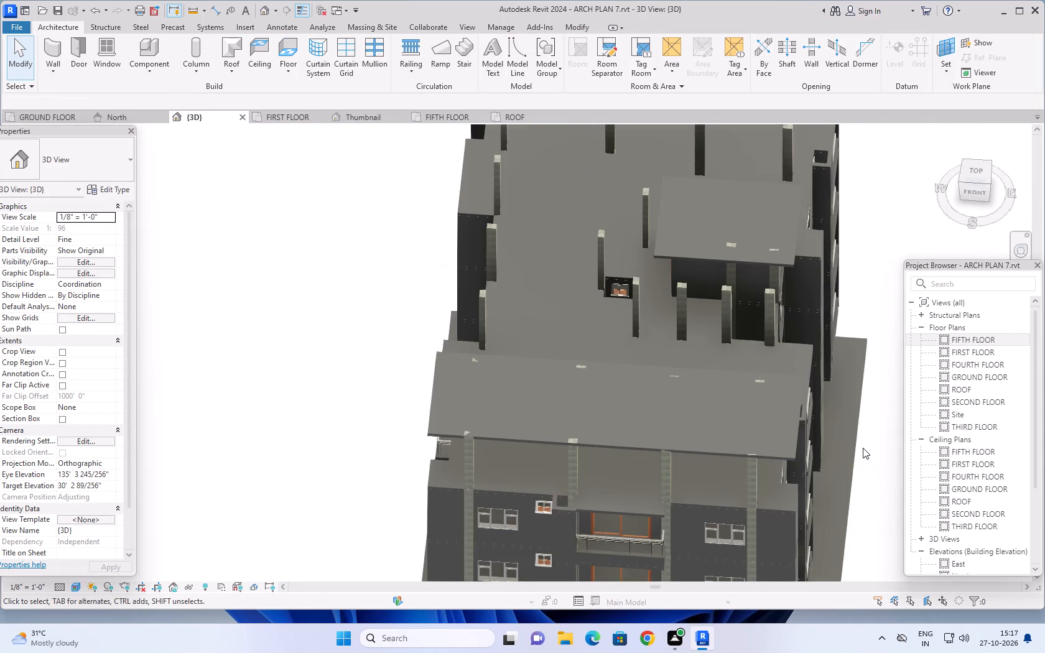
pyautogui.moveTo(866, 301); pyautogui.dragTo(773, 355, button='middle')
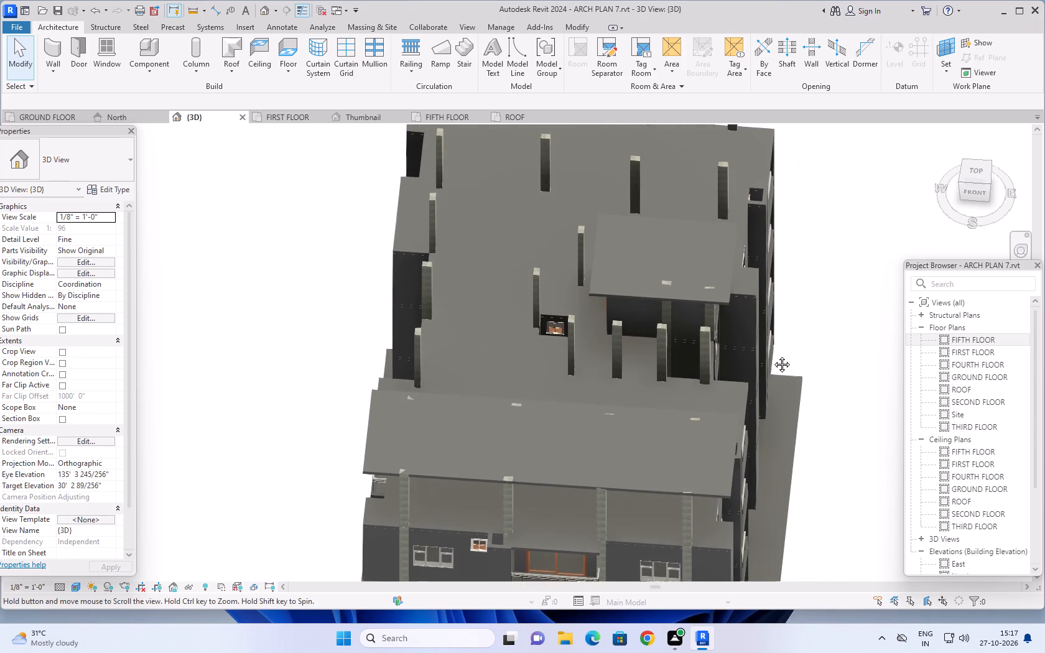
pyautogui.moveTo(773, 355); pyautogui.dragTo(759, 362, button='middle')
pyautogui.keyDown('shift'); pyautogui.moveTo(759, 362); pyautogui.dragTo(819, 301, button='middle'); pyautogui.keyUp('shift')
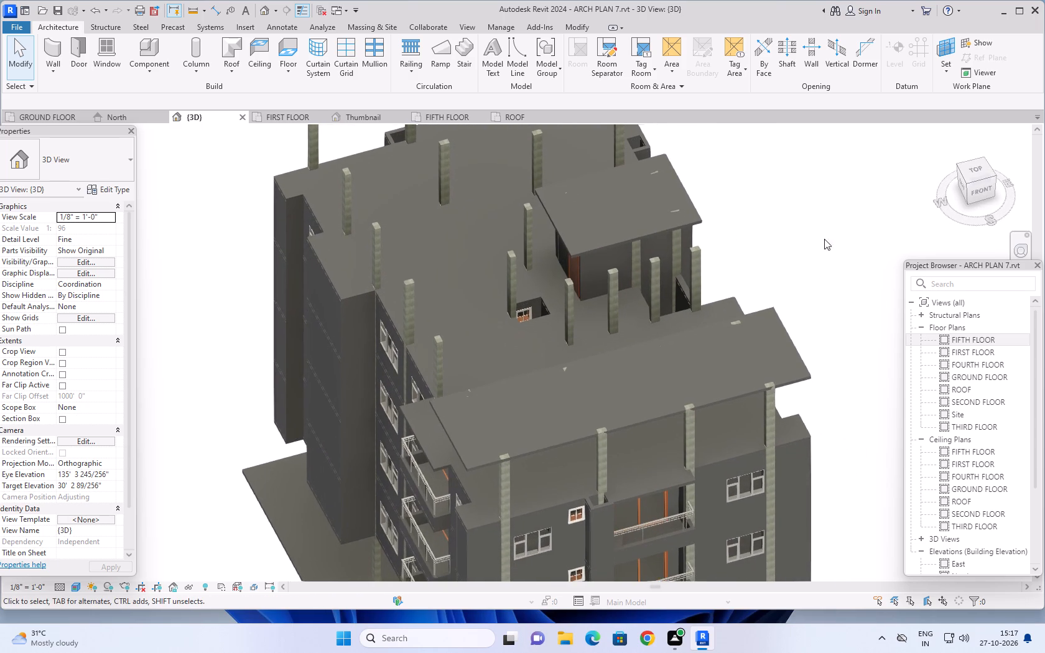
pyautogui.keyDown('shift'); pyautogui.moveTo(802, 234); pyautogui.dragTo(831, 212, button='middle'); pyautogui.keyUp('shift')
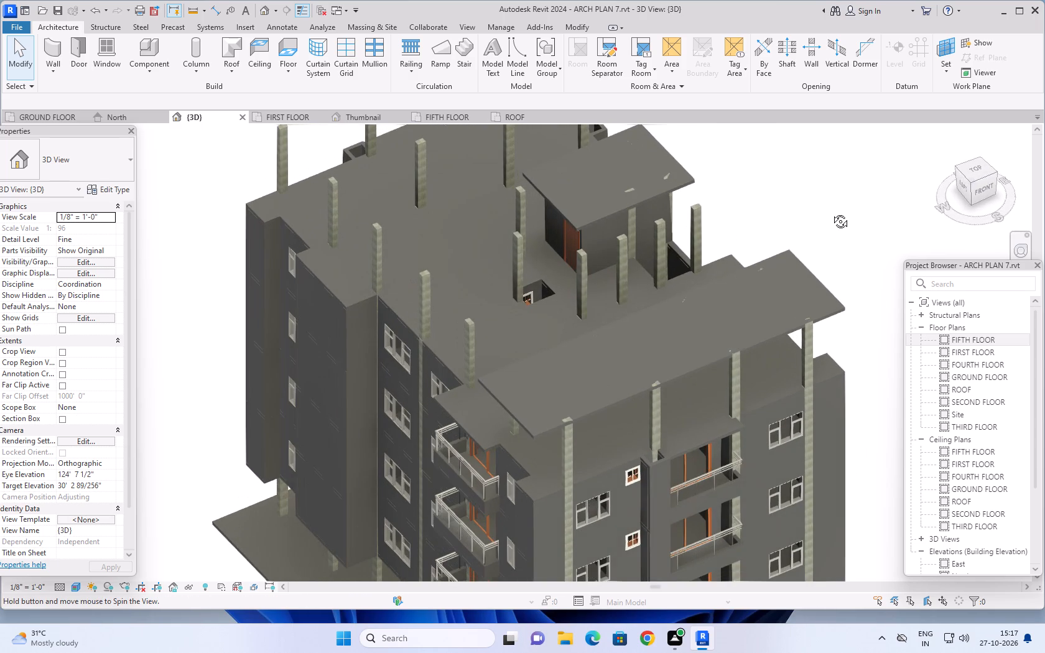
pyautogui.keyDown('shift'); pyautogui.moveTo(831, 212); pyautogui.dragTo(618, 169, button='middle'); pyautogui.keyUp('shift')
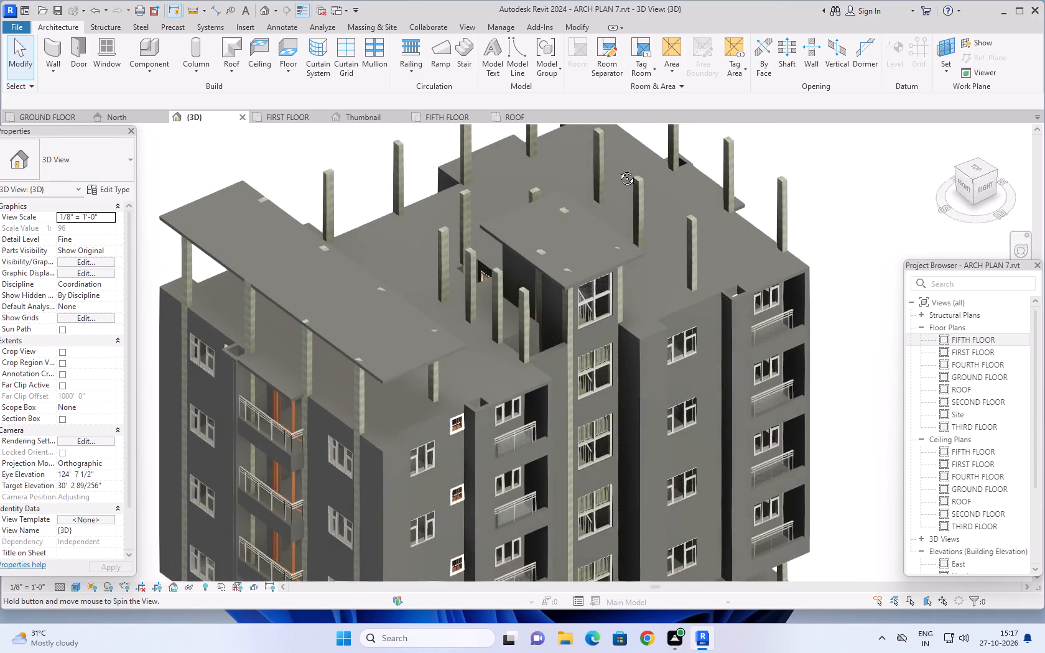
pyautogui.keyDown('shift'); pyautogui.moveTo(618, 169); pyautogui.dragTo(639, 161, button='middle'); pyautogui.keyUp('shift')
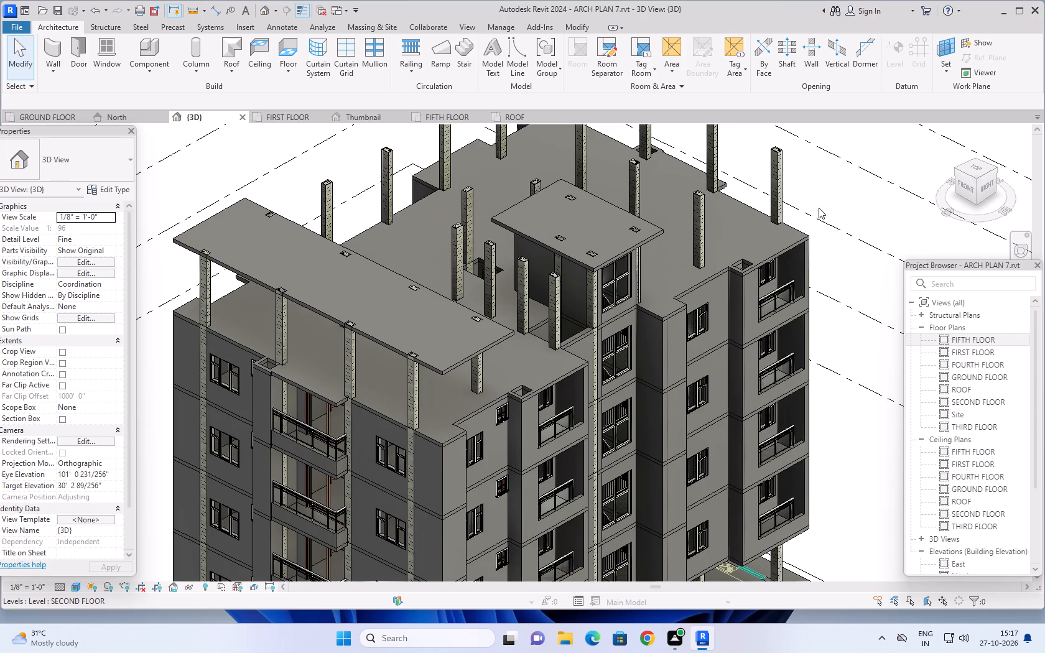
pyautogui.keyDown('shift'); pyautogui.moveTo(829, 203); pyautogui.dragTo(753, 193, button='middle'); pyautogui.keyUp('shift')
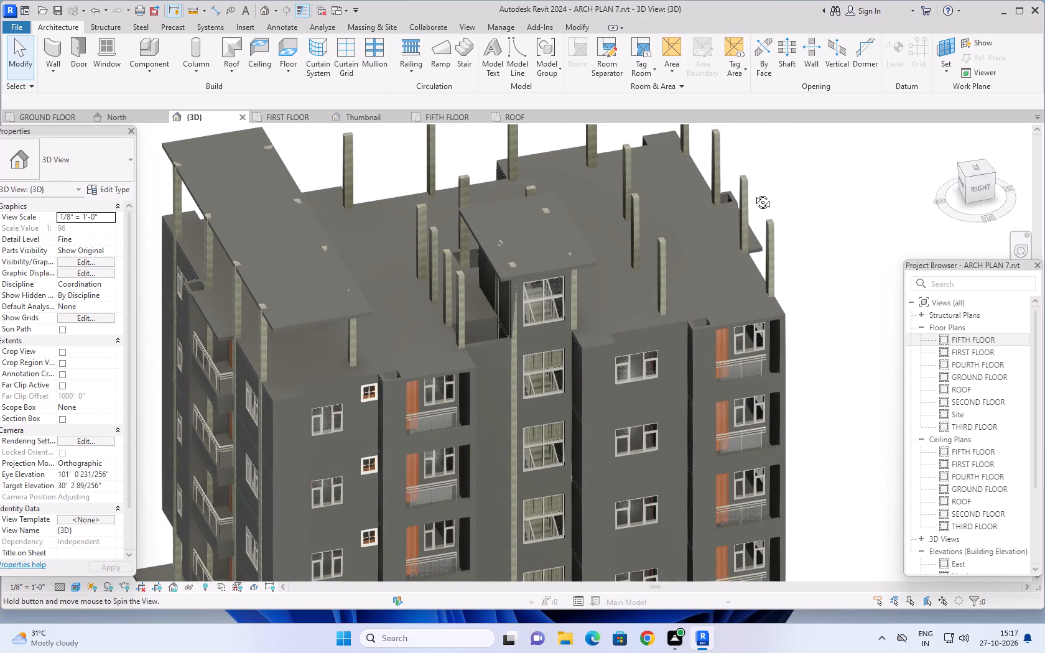
pyautogui.keyDown('shift'); pyautogui.moveTo(753, 193); pyautogui.dragTo(806, 177, button='middle'); pyautogui.keyUp('shift')
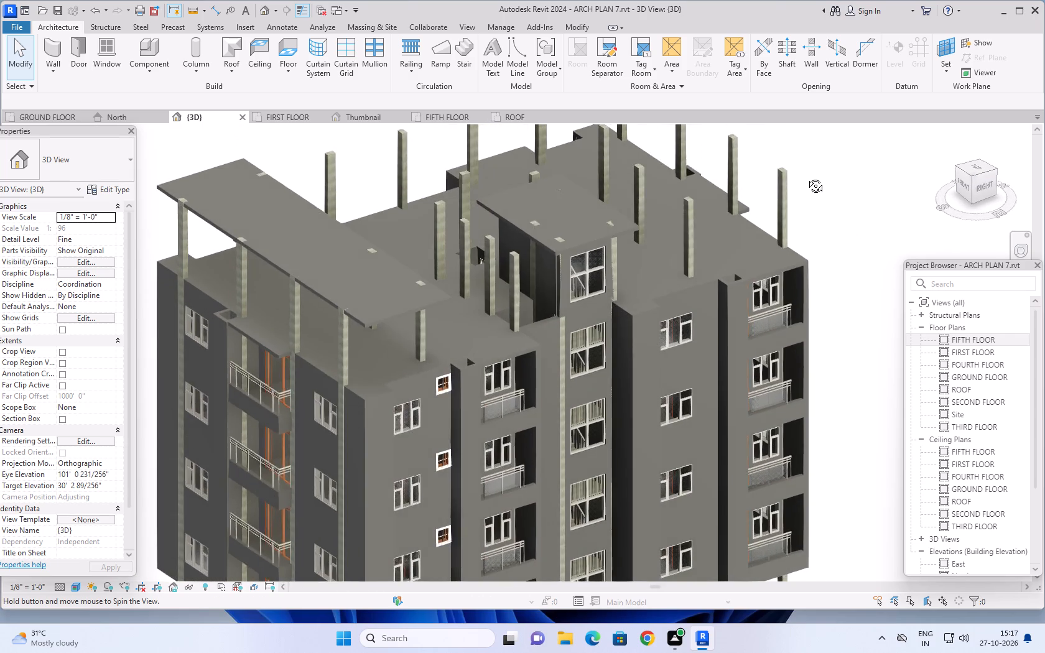
# Examine the rooftop, the side balconies and the front facade of the building in 3D from the front and side.
pyautogui.keyDown('shift'); pyautogui.moveTo(806, 177); pyautogui.dragTo(817, 197, button='middle'); pyautogui.keyUp('shift')
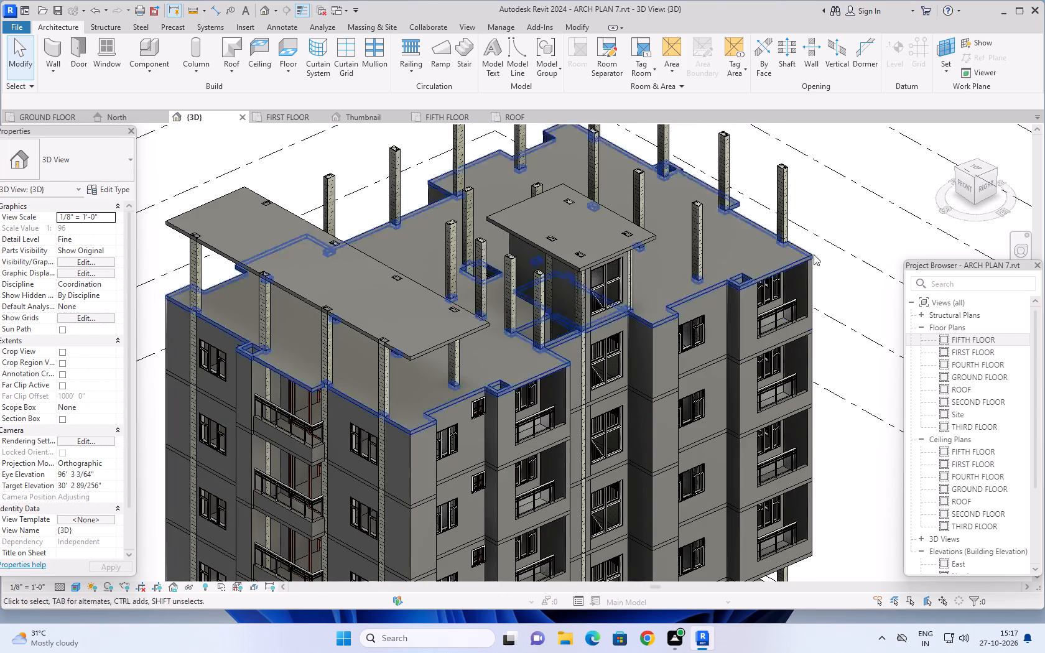
pyautogui.moveTo(856, 449); pyautogui.dragTo(856, 410, button='middle')
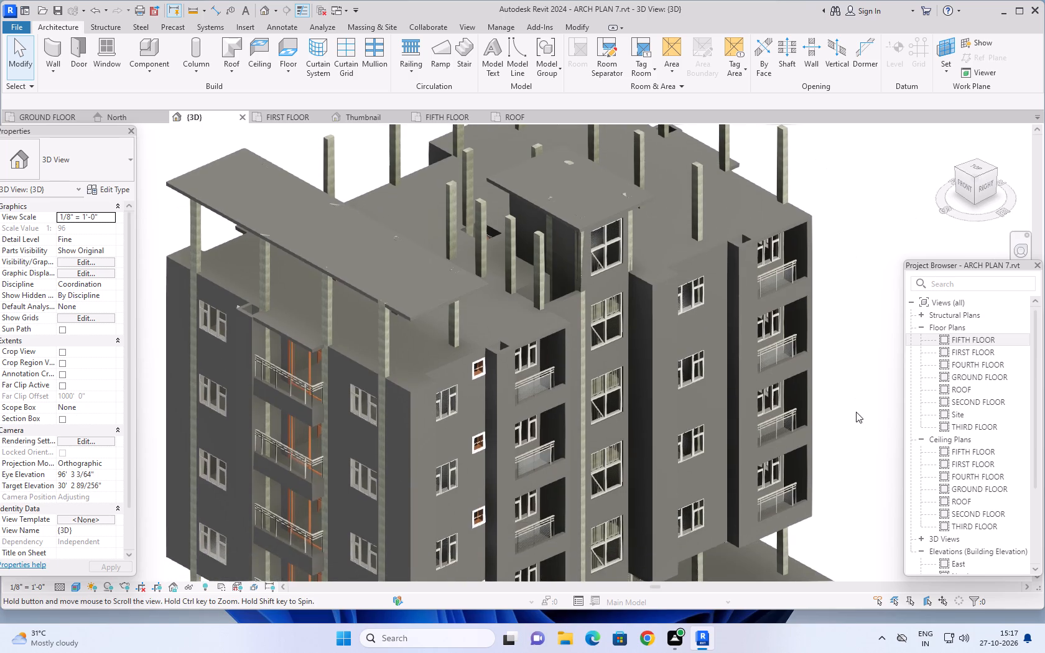
pyautogui.moveTo(860, 418); pyautogui.dragTo(898, 358, button='middle')
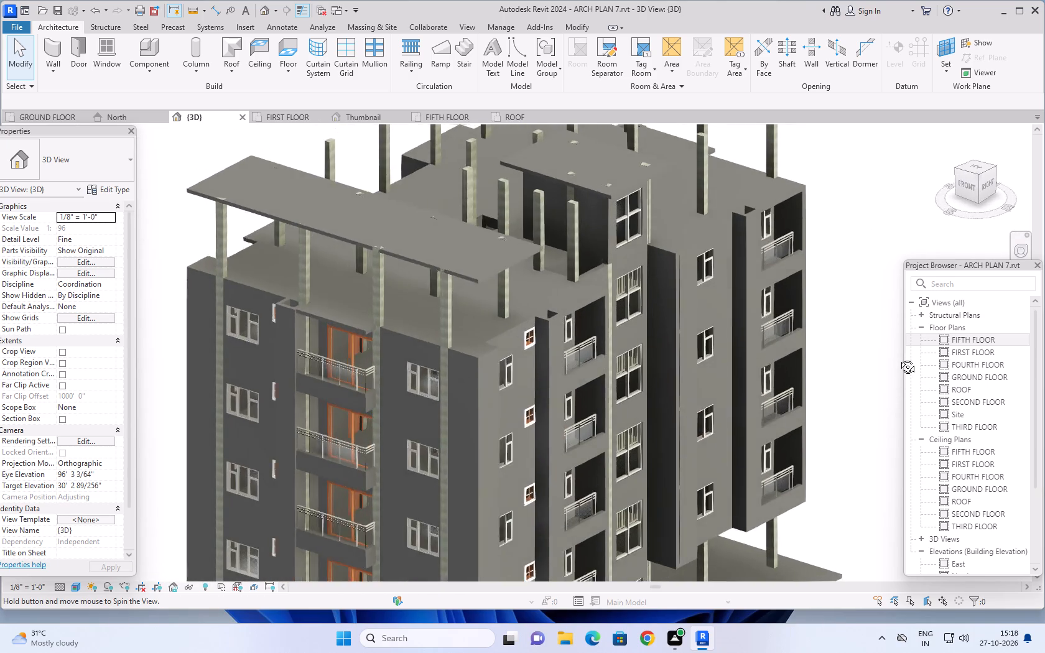
pyautogui.moveTo(898, 358); pyautogui.dragTo(901, 349, button='middle')
pyautogui.moveTo(876, 398); pyautogui.dragTo(766, 381, button='middle')
pyautogui.keyDown('shift'); pyautogui.moveTo(771, 431); pyautogui.dragTo(802, 432, button='middle'); pyautogui.keyUp('shift')
pyautogui.keyDown('shift'); pyautogui.moveTo(804, 431); pyautogui.dragTo(823, 423, button='middle'); pyautogui.keyUp('shift')
pyautogui.moveTo(779, 297); pyautogui.dragTo(804, 362, button='middle')
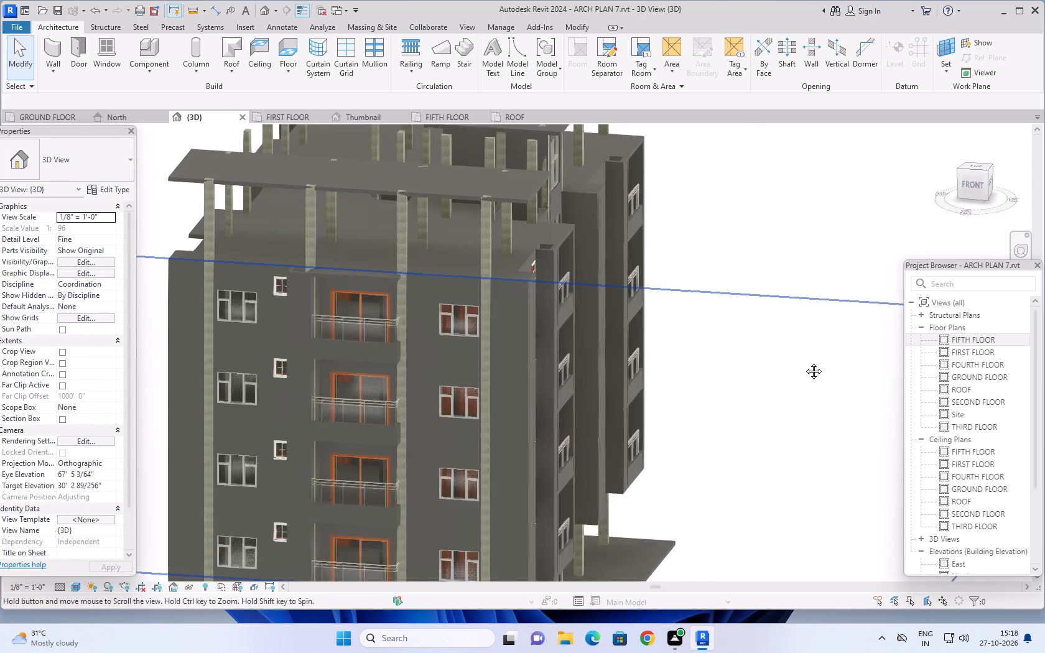
pyautogui.moveTo(804, 362); pyautogui.dragTo(813, 397, button='middle')
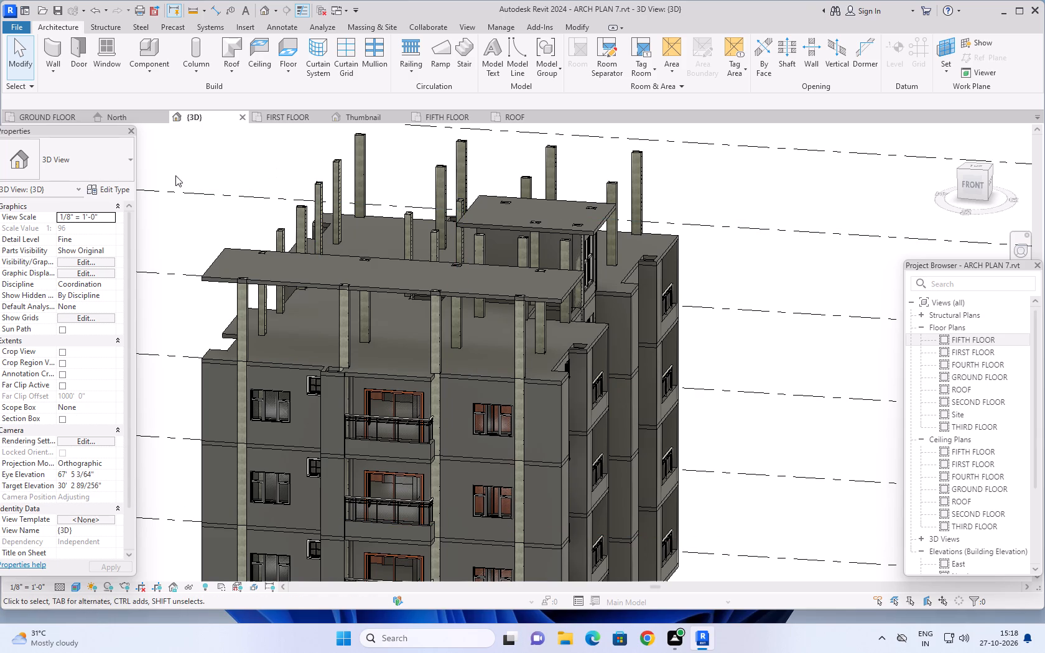
# Open the GROUND FLOOR plan and view the lift shaft with the staircase and kitchen around it.
pyautogui.click(29, 118)
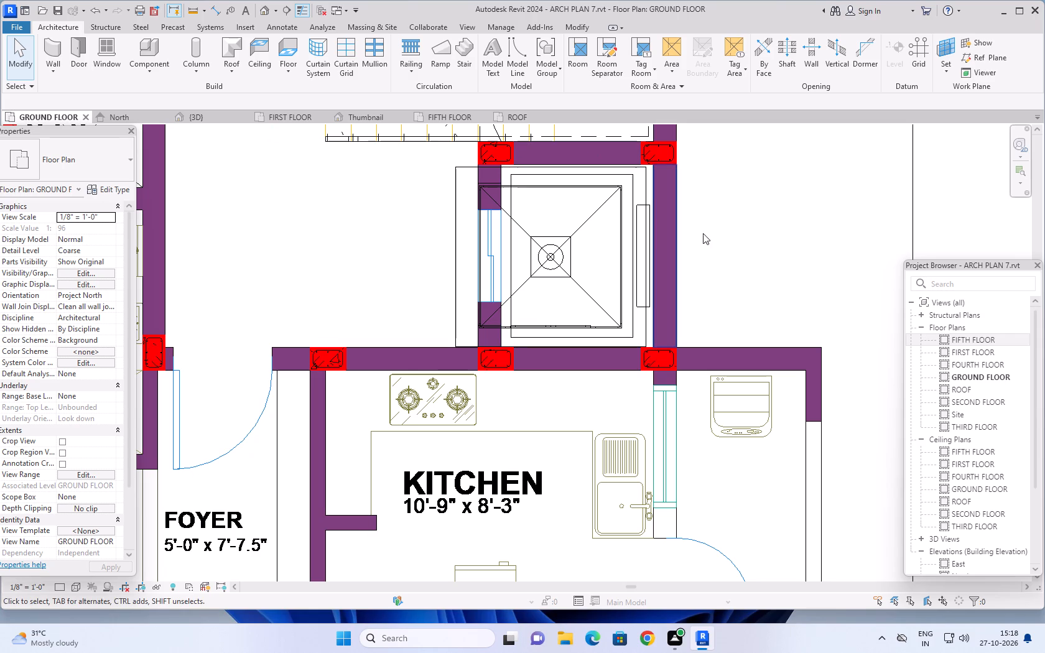
pyautogui.scroll(1, 734, 261)
pyautogui.moveTo(751, 204); pyautogui.dragTo(767, 321, button='middle')
pyautogui.scroll(-2, 765, 307)
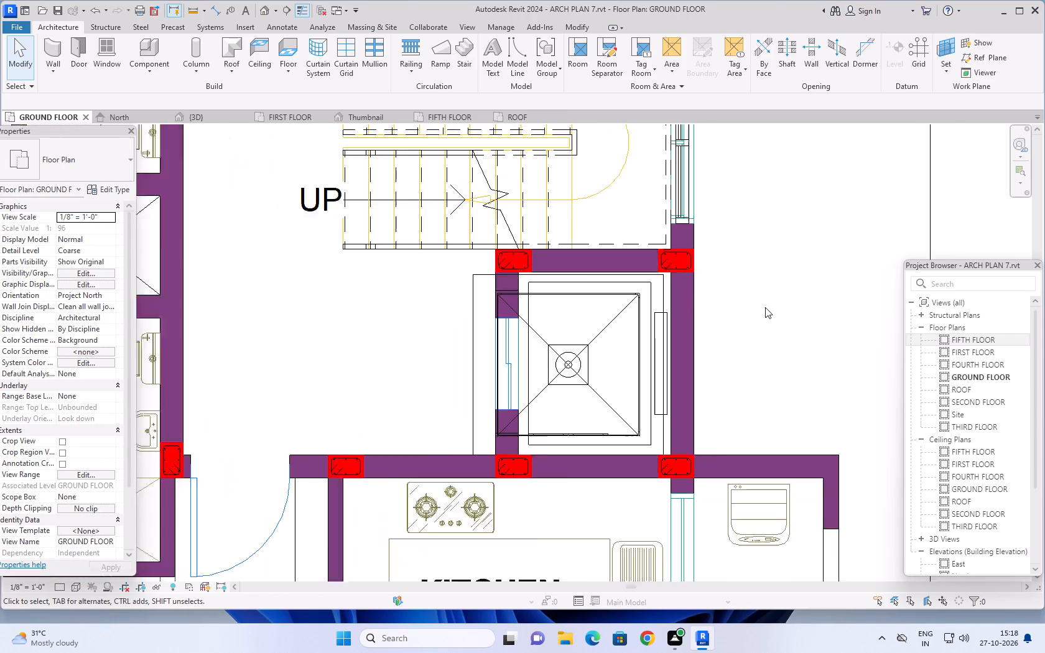
pyautogui.scroll(-1, 765, 307)
pyautogui.moveTo(763, 303); pyautogui.dragTo(761, 279, button='middle')
# Save the ARCH PLAN 7 project with no command active.
pyautogui.press('Escape')
pyautogui.press('Escape')
pyautogui.press('Escape')
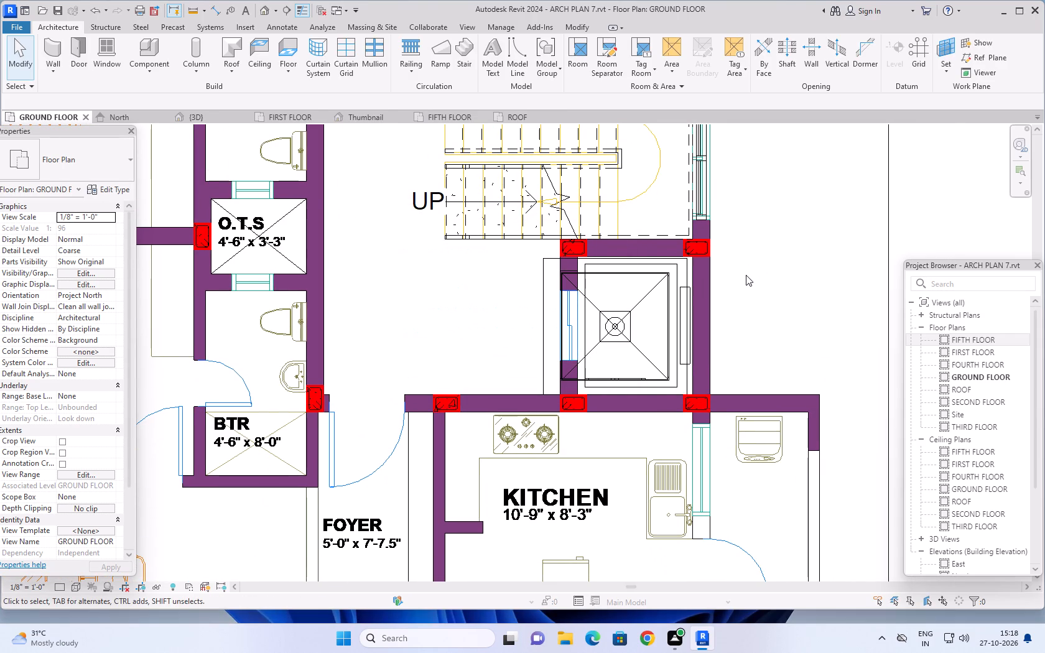
pyautogui.press('Escape')
pyautogui.hotkey('ctrl', 's')
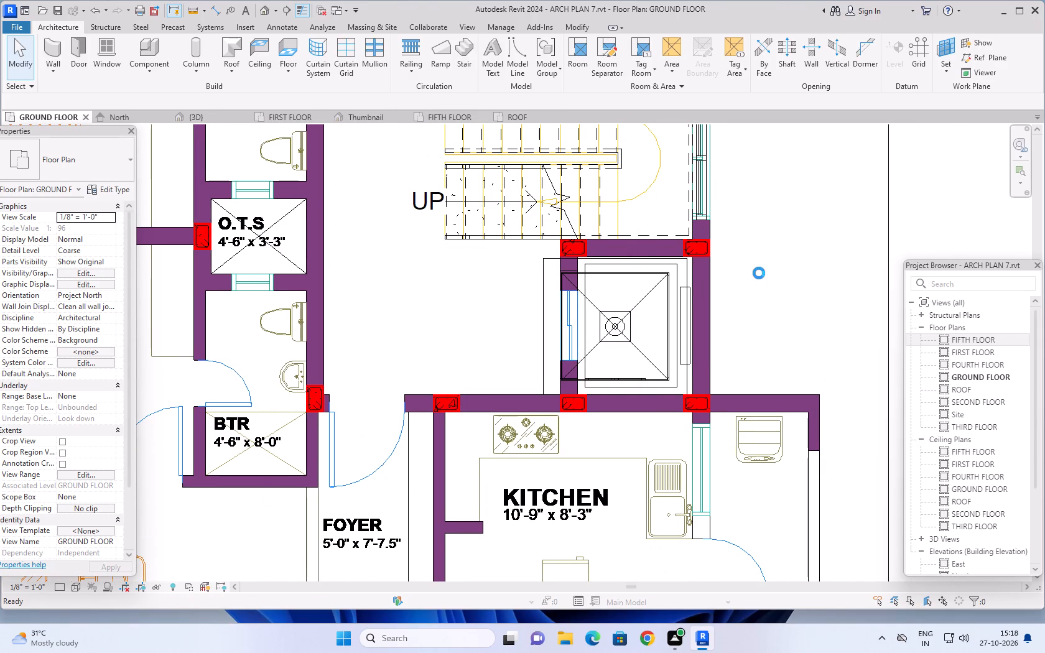
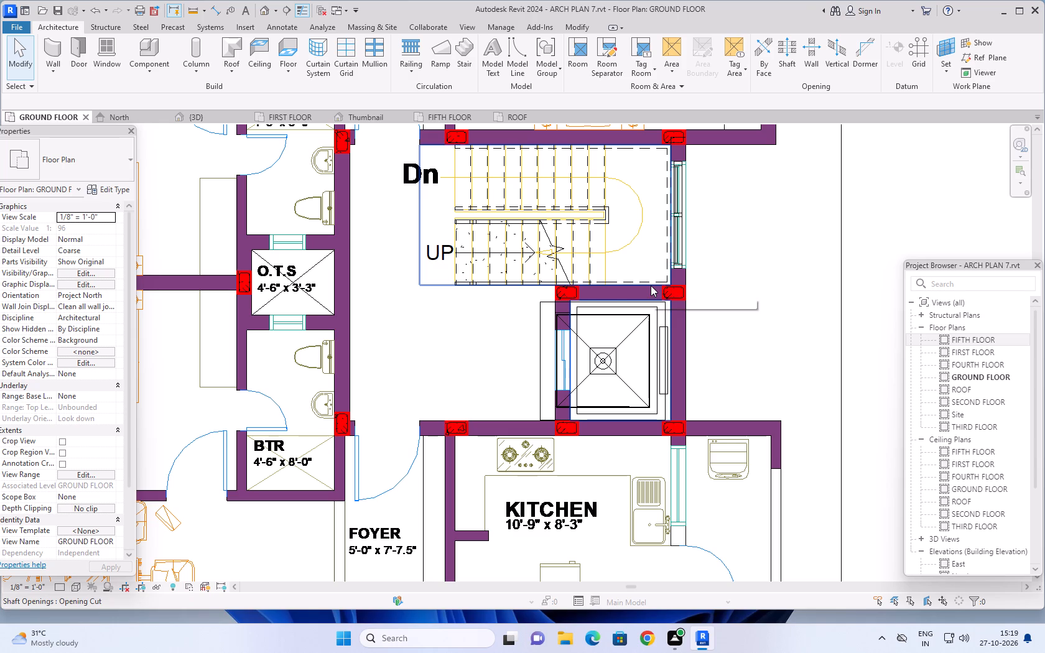
# Review the GROUND FLOOR plan around the staircase and lift, including the adjoining apartments.
pyautogui.scroll(-6, 748, 284)
pyautogui.moveTo(759, 261); pyautogui.dragTo(749, 292, button='middle')
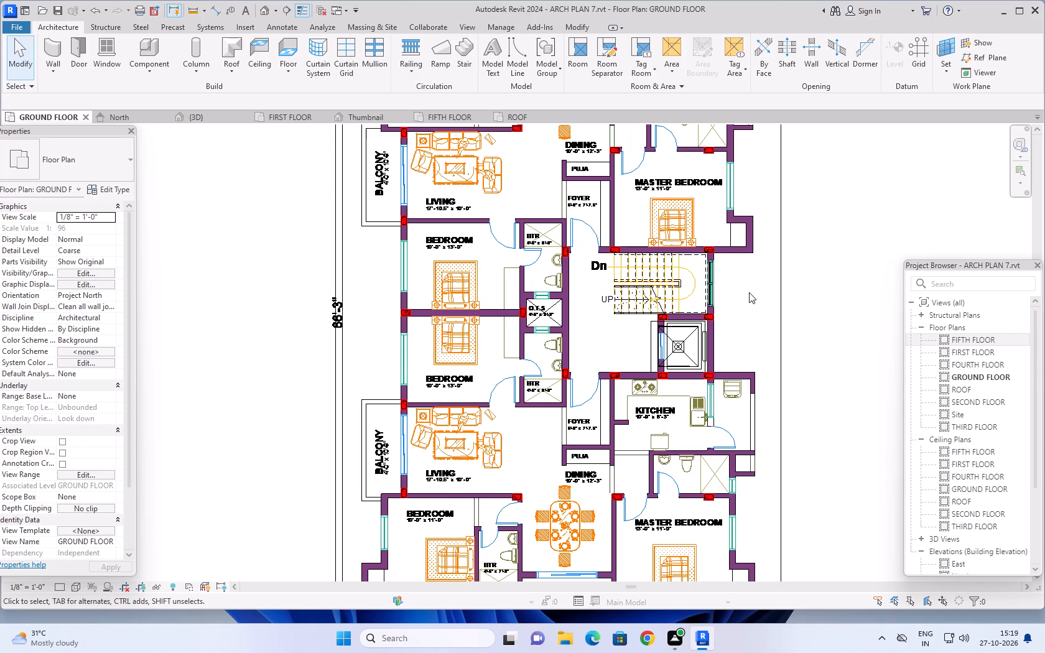
# Open the {3D} view and examine the front facade, the front roof slab and the right-side balconies and stair windows.
pyautogui.click(207, 119)
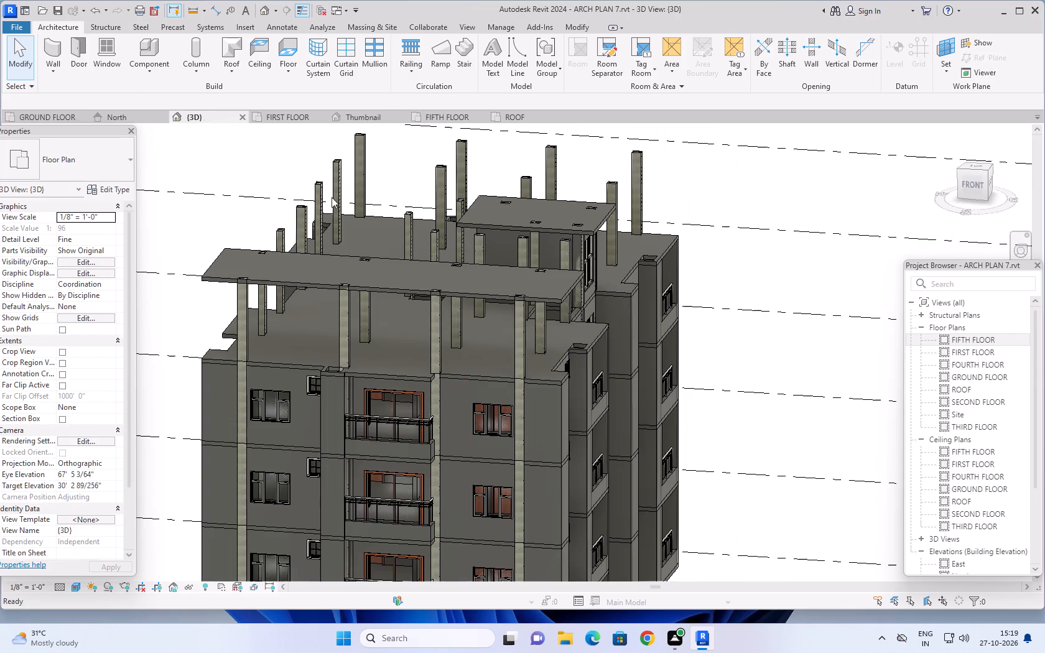
pyautogui.moveTo(759, 454); pyautogui.dragTo(654, 512, button='middle')
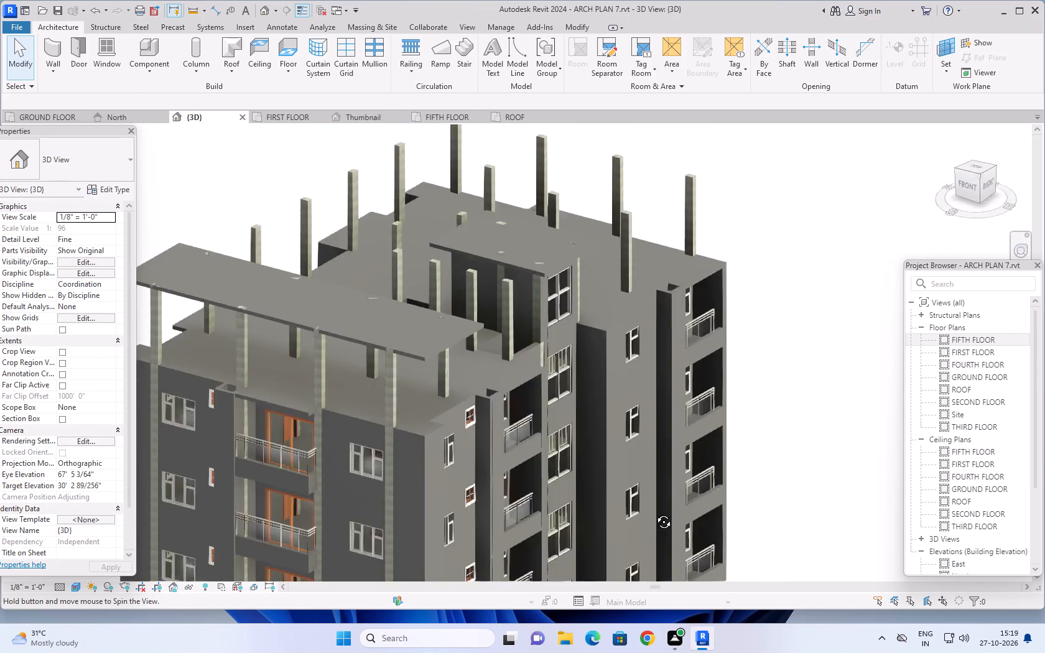
pyautogui.moveTo(654, 512); pyautogui.dragTo(767, 519, button='middle')
pyautogui.moveTo(765, 512); pyautogui.dragTo(766, 354, button='middle')
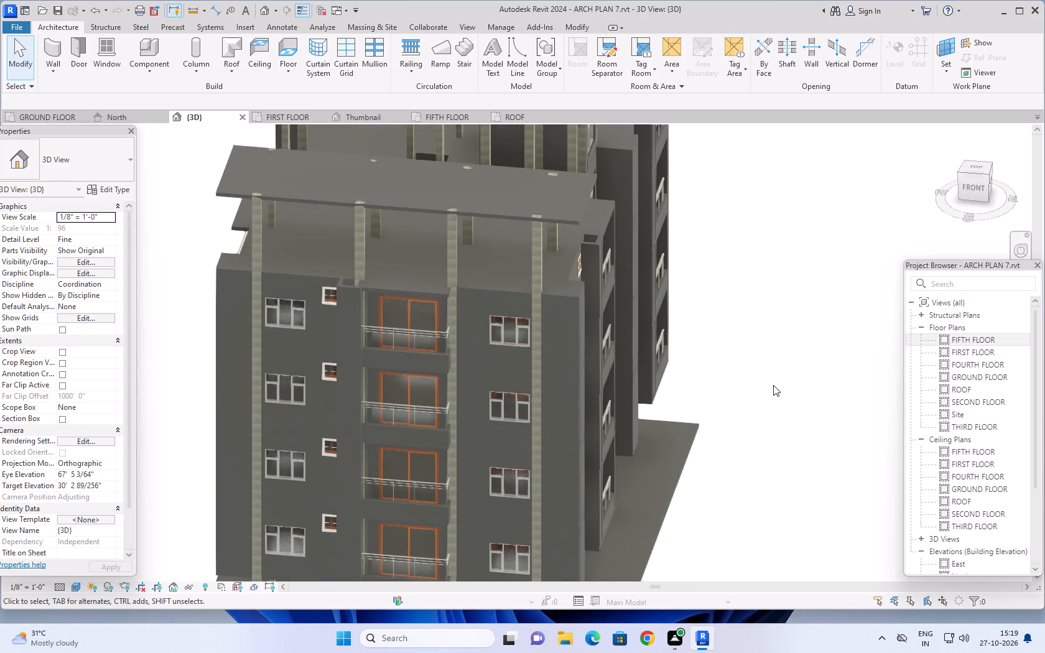
pyautogui.moveTo(759, 402); pyautogui.dragTo(764, 329, button='middle')
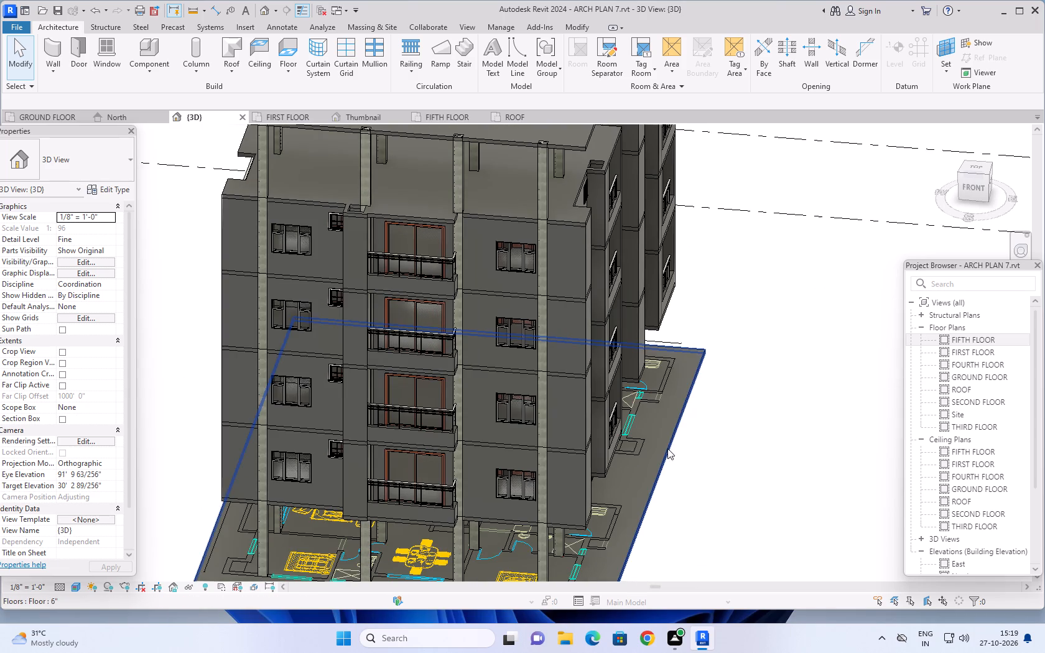
pyautogui.moveTo(716, 461); pyautogui.dragTo(618, 479, button='middle')
pyautogui.scroll(2, 425, 302)
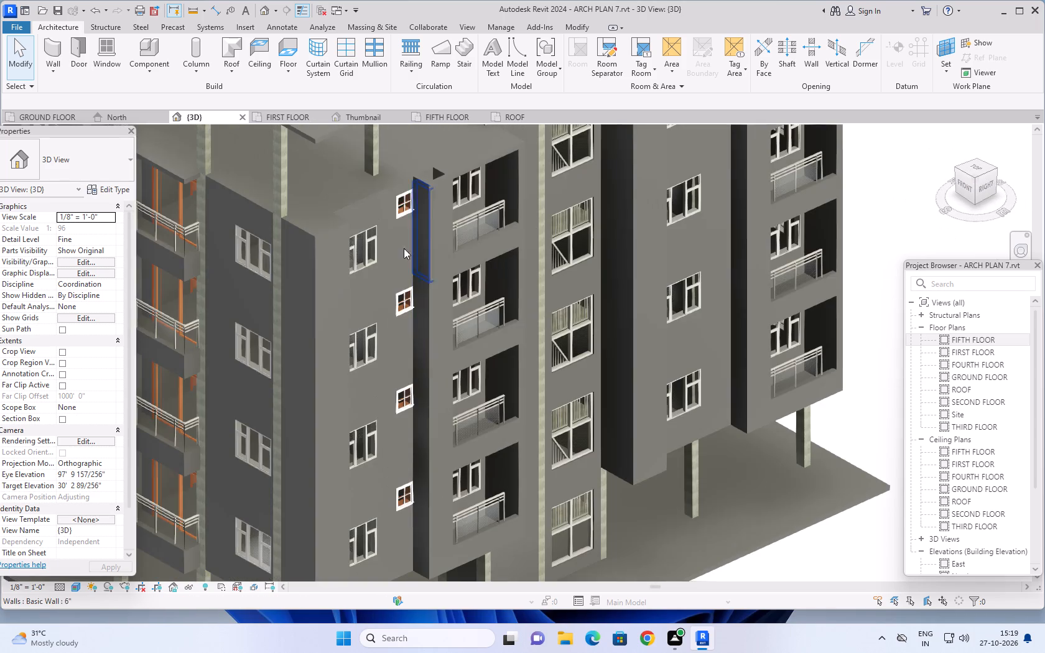
pyautogui.keyDown('shift'); pyautogui.moveTo(410, 252); pyautogui.dragTo(383, 375, button='middle'); pyautogui.keyUp('shift')
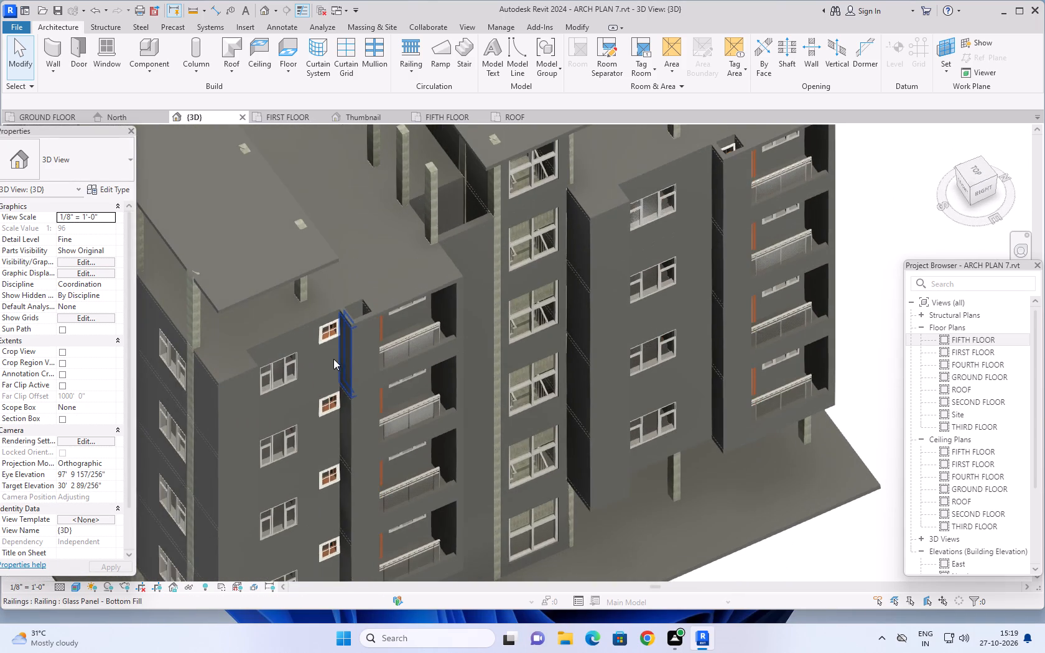
pyautogui.scroll(3, 322, 348)
pyautogui.scroll(-1, 336, 375)
pyautogui.moveTo(343, 381); pyautogui.dragTo(493, 473, button='middle')
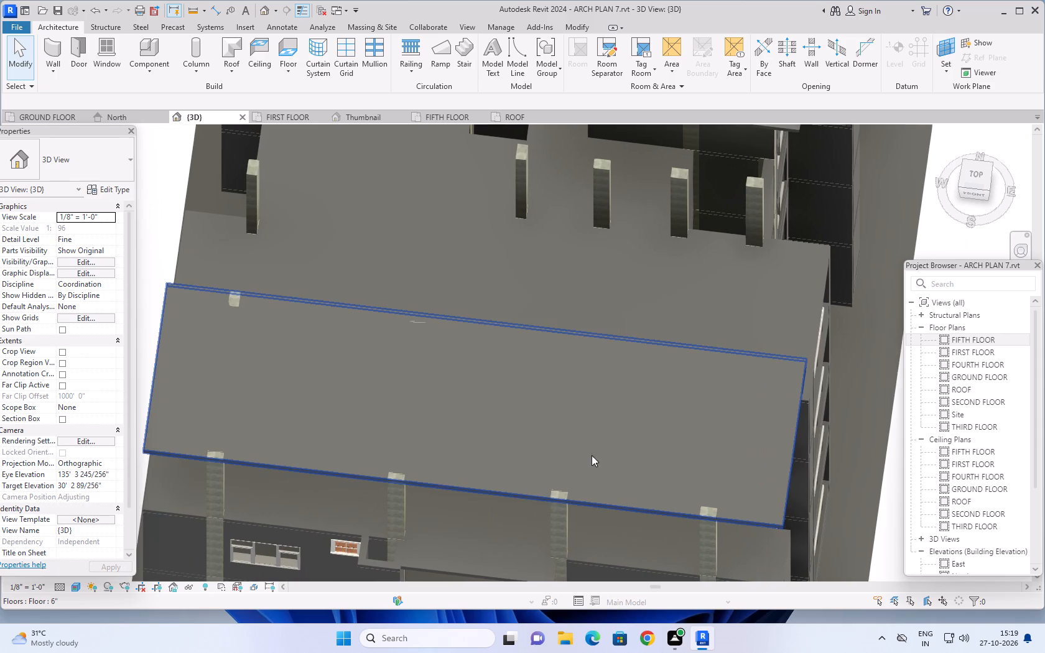
pyautogui.moveTo(634, 423); pyautogui.dragTo(539, 341, button='middle')
pyautogui.scroll(-2, 746, 408)
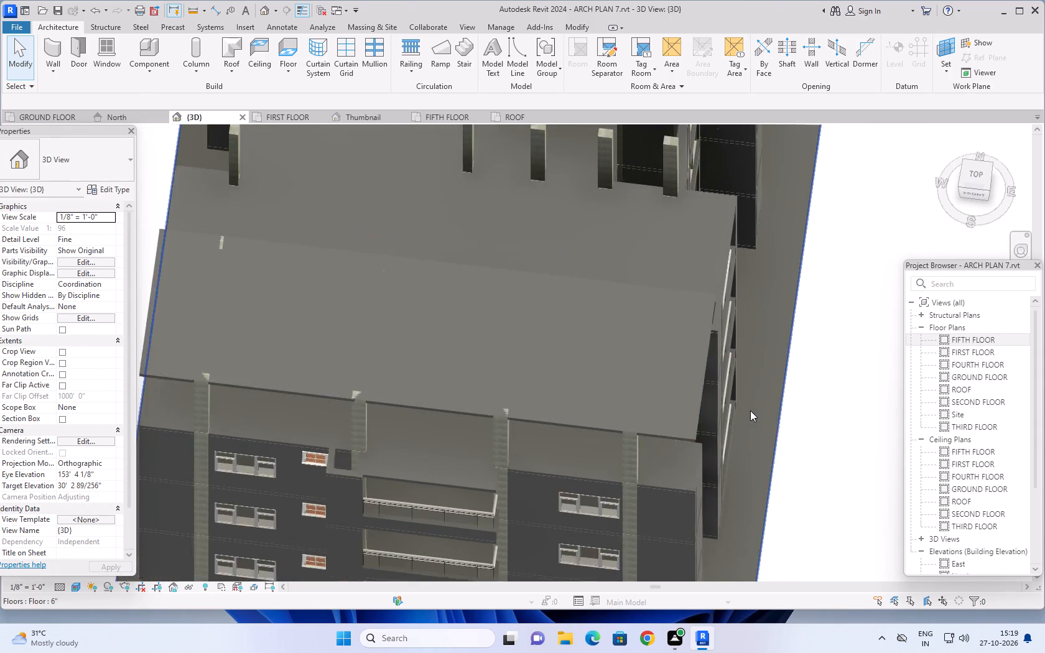
pyautogui.scroll(-2, 768, 409)
pyautogui.moveTo(810, 435); pyautogui.dragTo(573, 313, button='middle')
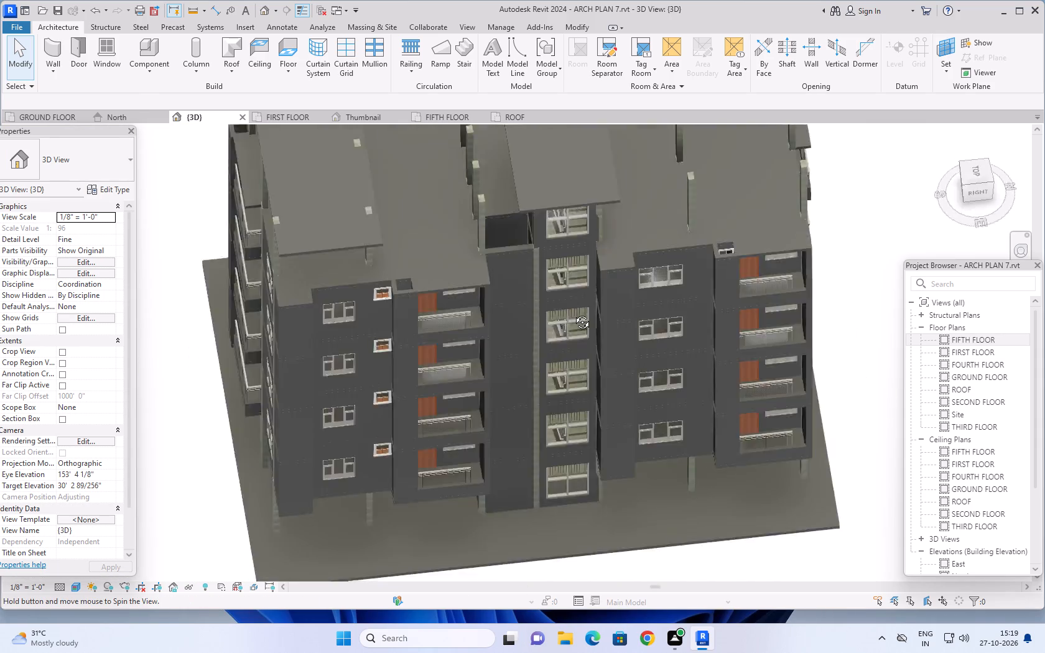
pyautogui.moveTo(573, 313); pyautogui.dragTo(646, 234, button='middle')
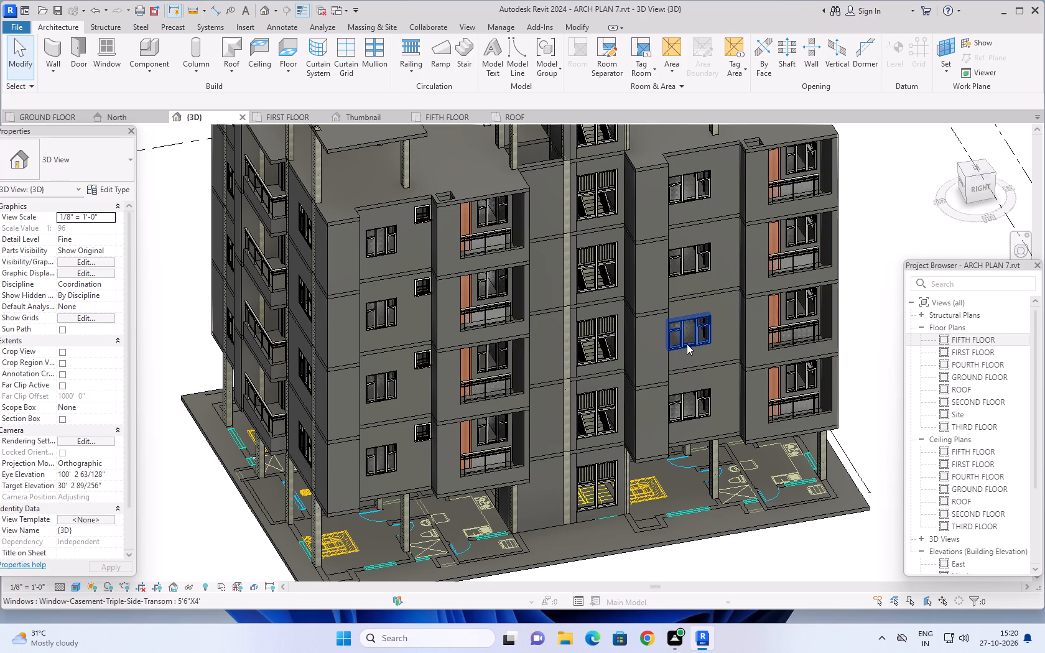
# Examine the building's right side, the open ground-storey columns, the front facade and the rooftop in 3D.
pyautogui.scroll(-1, 688, 345)
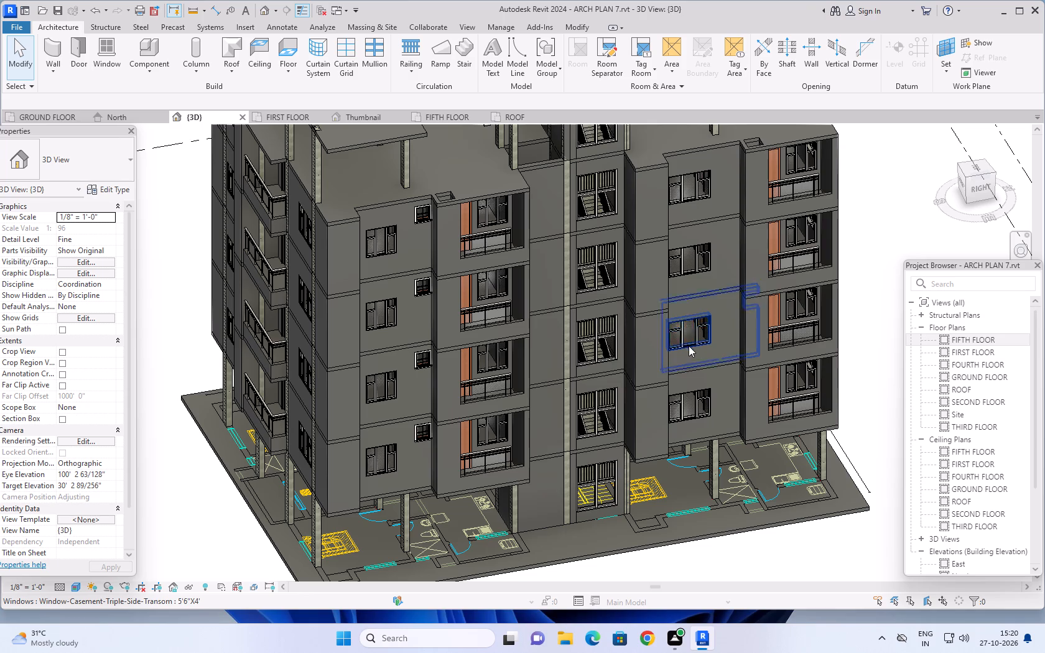
pyautogui.moveTo(759, 528); pyautogui.dragTo(754, 528, button='middle')
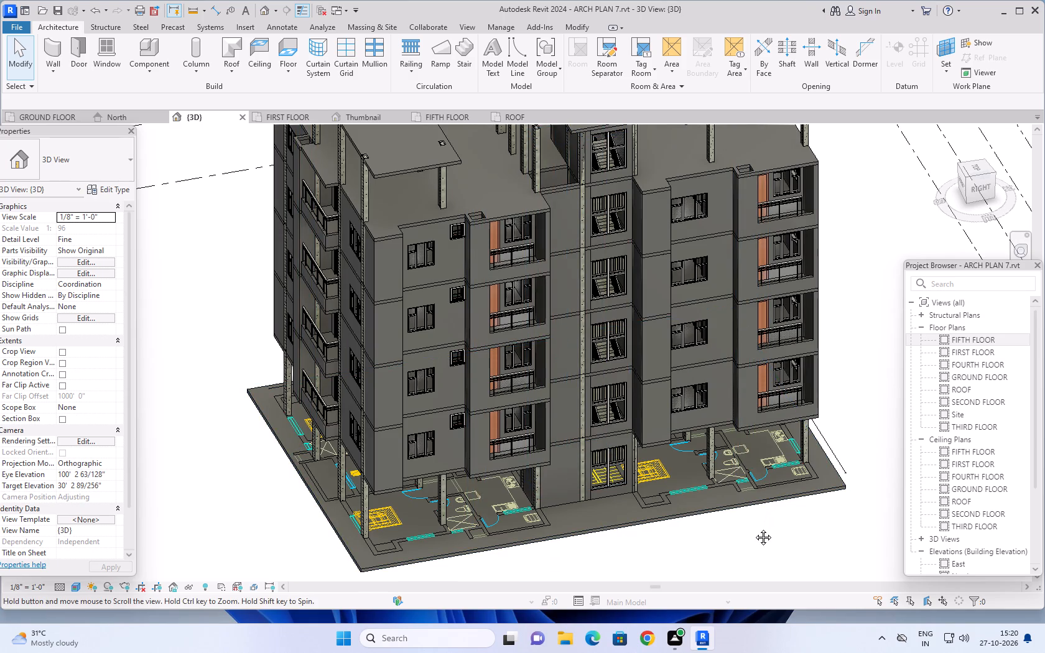
pyautogui.moveTo(754, 528); pyautogui.dragTo(697, 527, button='middle')
pyautogui.keyDown('shift'); pyautogui.moveTo(701, 524); pyautogui.dragTo(684, 457, button='middle'); pyautogui.keyUp('shift')
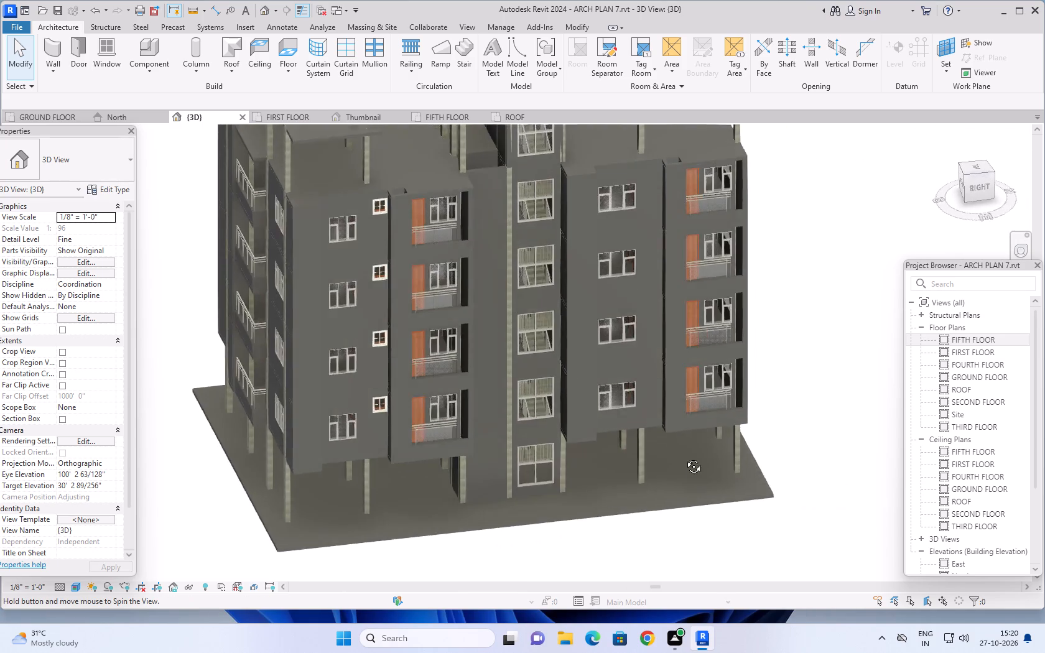
pyautogui.keyDown('shift'); pyautogui.moveTo(684, 457); pyautogui.dragTo(713, 394, button='middle'); pyautogui.keyUp('shift')
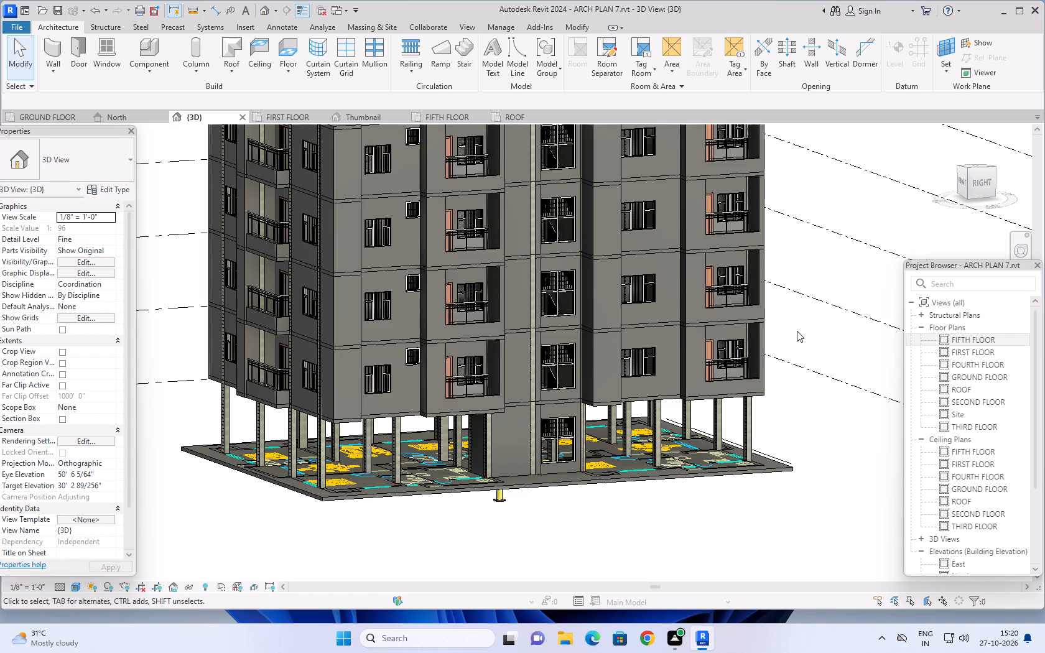
pyautogui.moveTo(817, 304); pyautogui.dragTo(788, 385, button='middle')
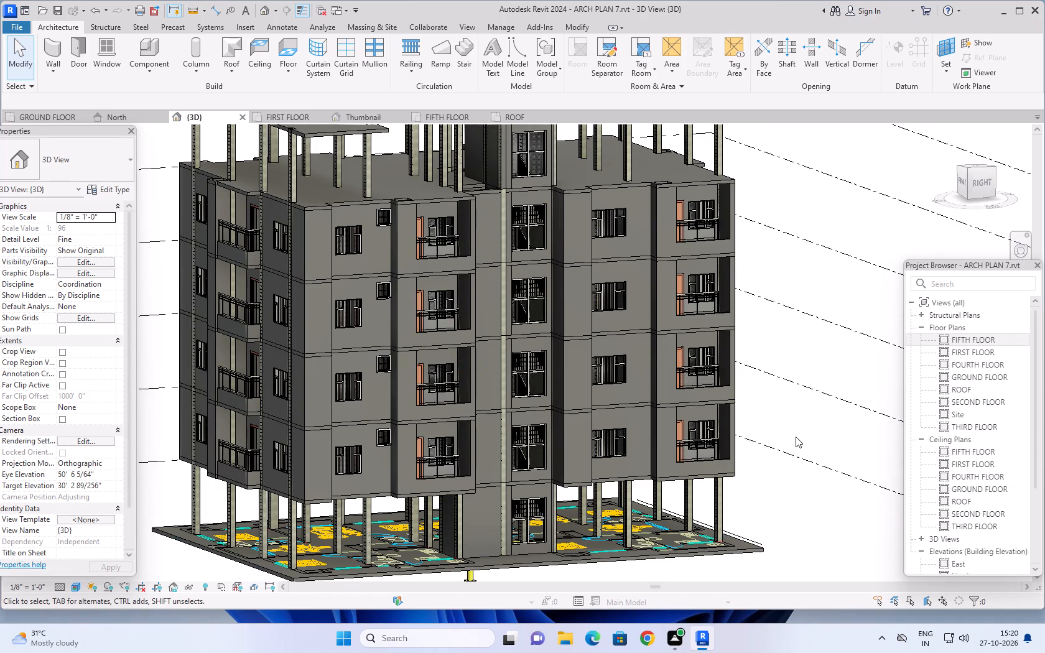
pyautogui.moveTo(795, 437); pyautogui.dragTo(725, 415, button='middle')
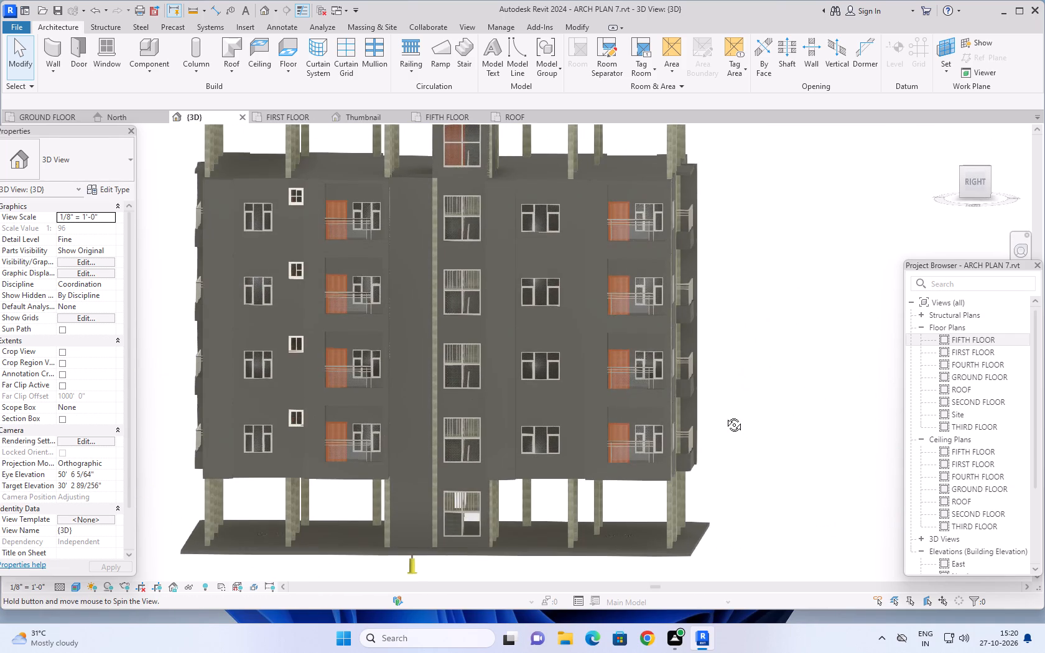
pyautogui.moveTo(725, 415); pyautogui.dragTo(811, 456, button='middle')
pyautogui.keyDown('shift'); pyautogui.moveTo(768, 461); pyautogui.dragTo(817, 463, button='middle'); pyautogui.keyUp('shift')
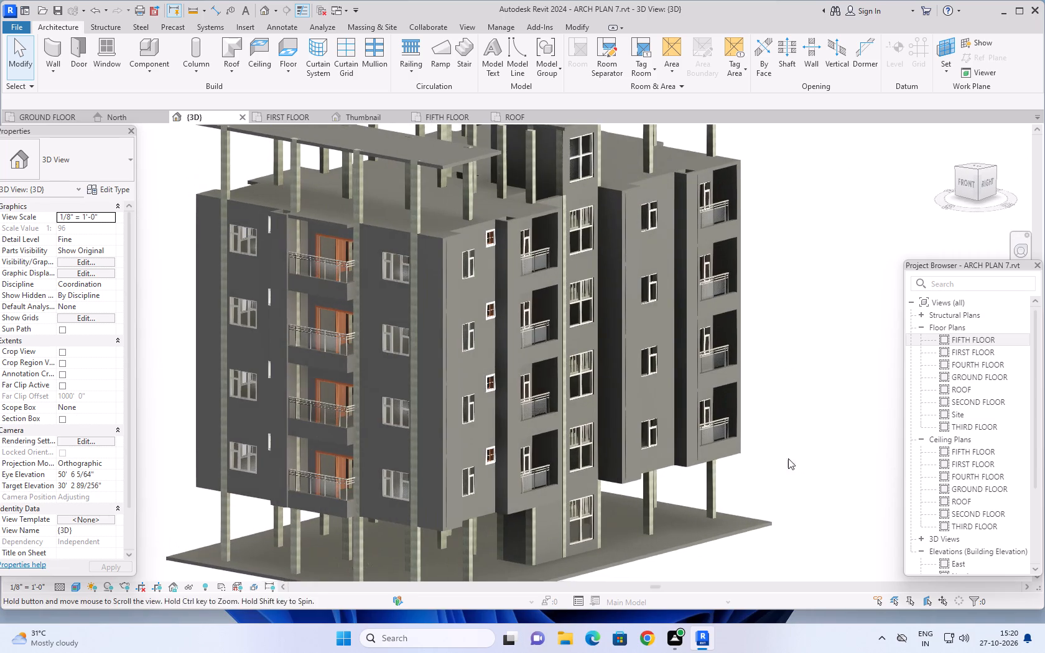
pyautogui.keyDown('shift'); pyautogui.moveTo(754, 462); pyautogui.dragTo(832, 462, button='middle'); pyautogui.keyUp('shift')
pyautogui.keyDown('shift'); pyautogui.moveTo(781, 391); pyautogui.dragTo(809, 475, button='middle'); pyautogui.keyUp('shift')
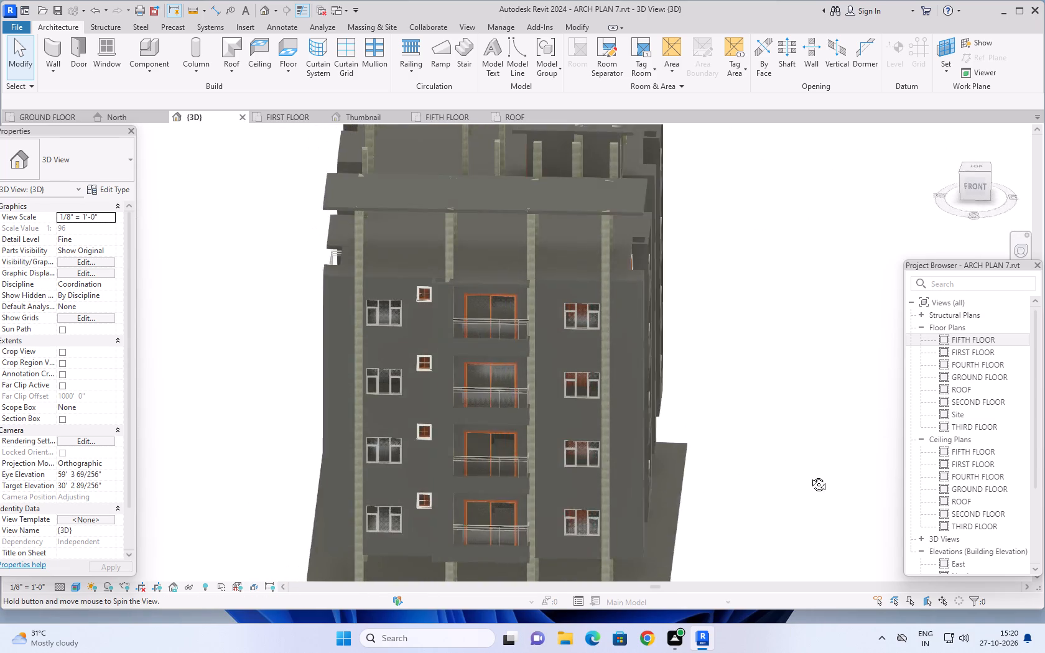
pyautogui.keyDown('shift'); pyautogui.moveTo(809, 475); pyautogui.dragTo(810, 477, button='middle'); pyautogui.keyUp('shift')
pyautogui.keyDown('shift'); pyautogui.moveTo(774, 363); pyautogui.dragTo(771, 465, button='middle'); pyautogui.keyUp('shift')
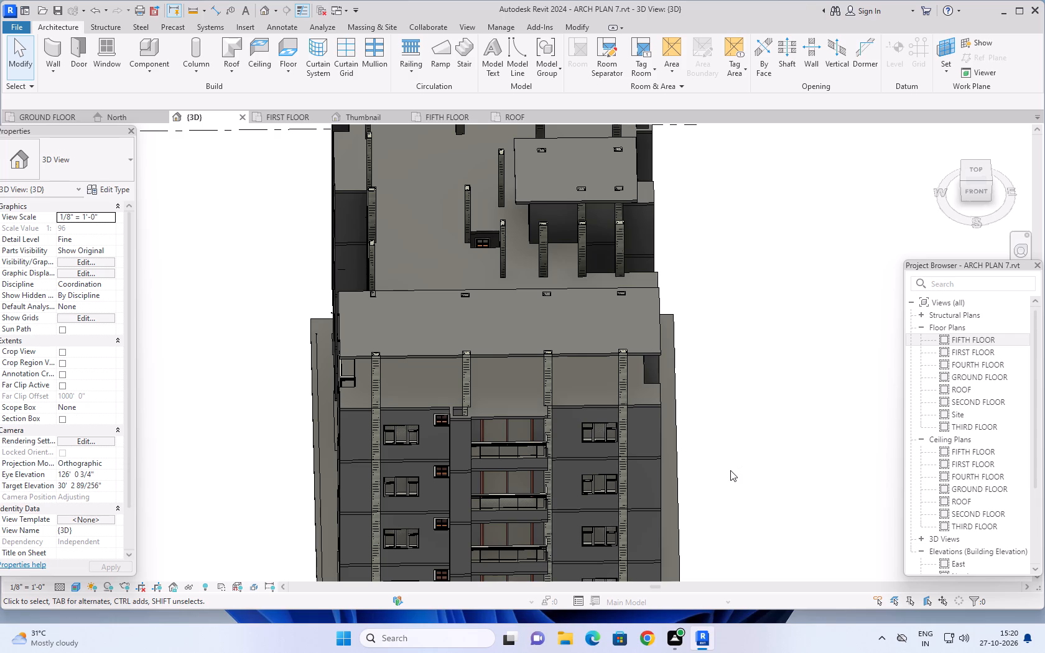
# Examine the whole building in 3D from the front and left side, including the rooftop columns, stair enclosure and roof slabs.
pyautogui.scroll(-1, 770, 475)
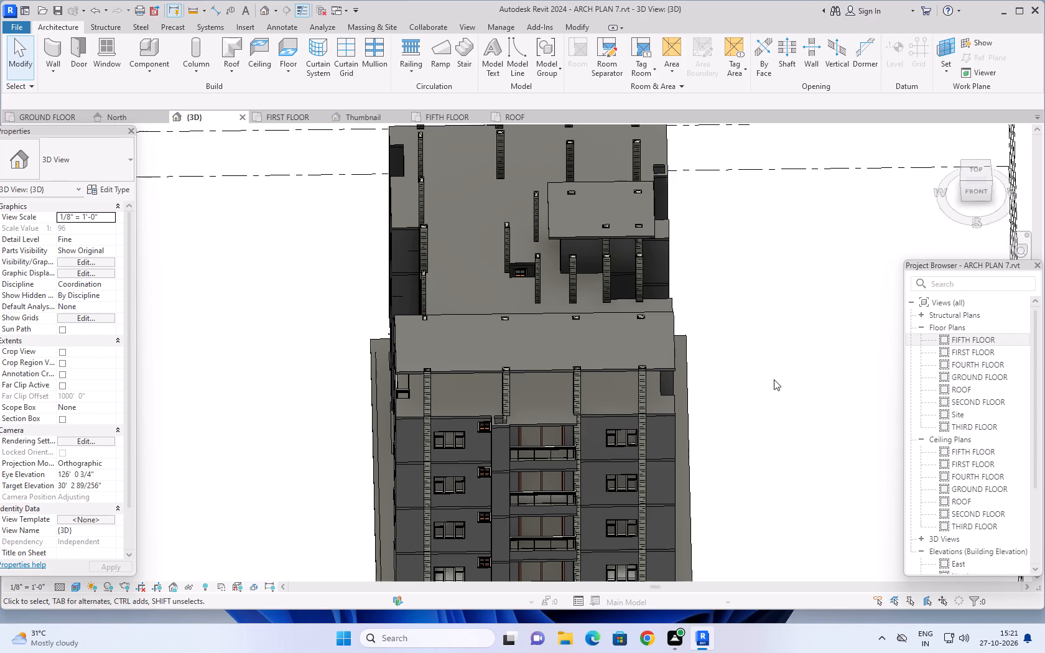
pyautogui.moveTo(770, 379); pyautogui.dragTo(645, 220, button='middle')
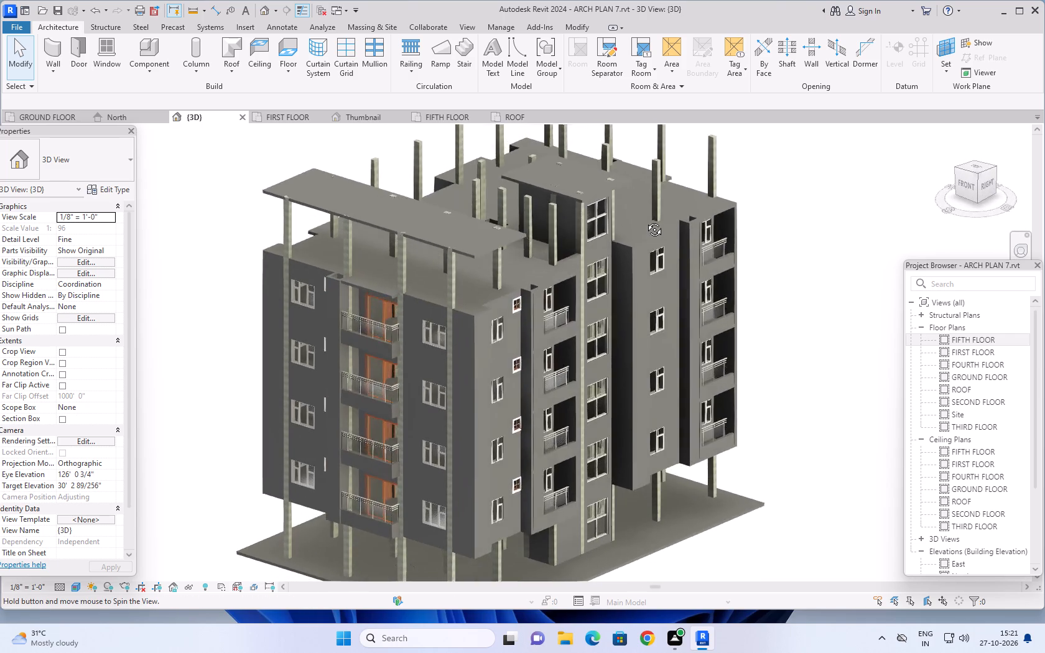
pyautogui.moveTo(645, 220); pyautogui.dragTo(805, 326, button='middle')
pyautogui.keyDown('shift'); pyautogui.moveTo(783, 364); pyautogui.dragTo(827, 322, button='middle'); pyautogui.keyUp('shift')
pyautogui.moveTo(826, 286); pyautogui.dragTo(776, 364, button='middle')
pyautogui.moveTo(776, 374); pyautogui.dragTo(827, 352, button='middle')
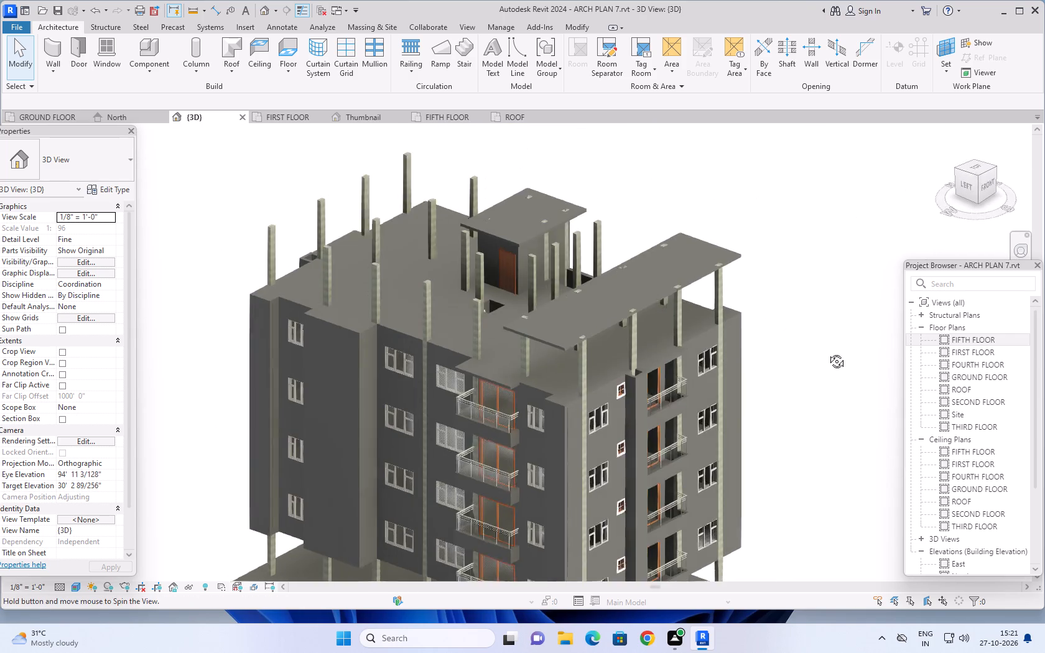
pyautogui.moveTo(827, 352); pyautogui.dragTo(830, 351, button='middle')
pyautogui.moveTo(820, 370); pyautogui.dragTo(748, 432, button='middle')
pyautogui.moveTo(747, 437); pyautogui.dragTo(801, 386, button='middle')
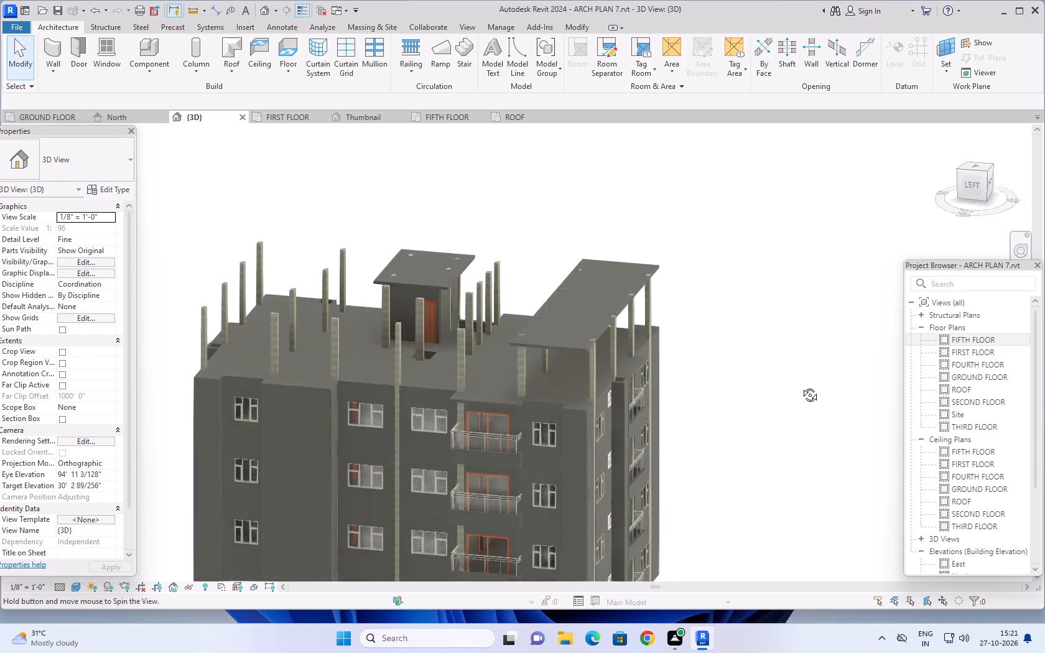
pyautogui.moveTo(801, 386); pyautogui.dragTo(697, 342, button='middle')
pyautogui.keyDown('shift'); pyautogui.scroll(1, 740, 373); pyautogui.keyUp('shift')
pyautogui.scroll(-2, 699, 351)
pyautogui.moveTo(720, 404); pyautogui.dragTo(725, 351, button='middle')
pyautogui.keyDown('shift'); pyautogui.moveTo(721, 395); pyautogui.dragTo(769, 376, button='middle'); pyautogui.keyUp('shift')
pyautogui.scroll(1, 769, 376)
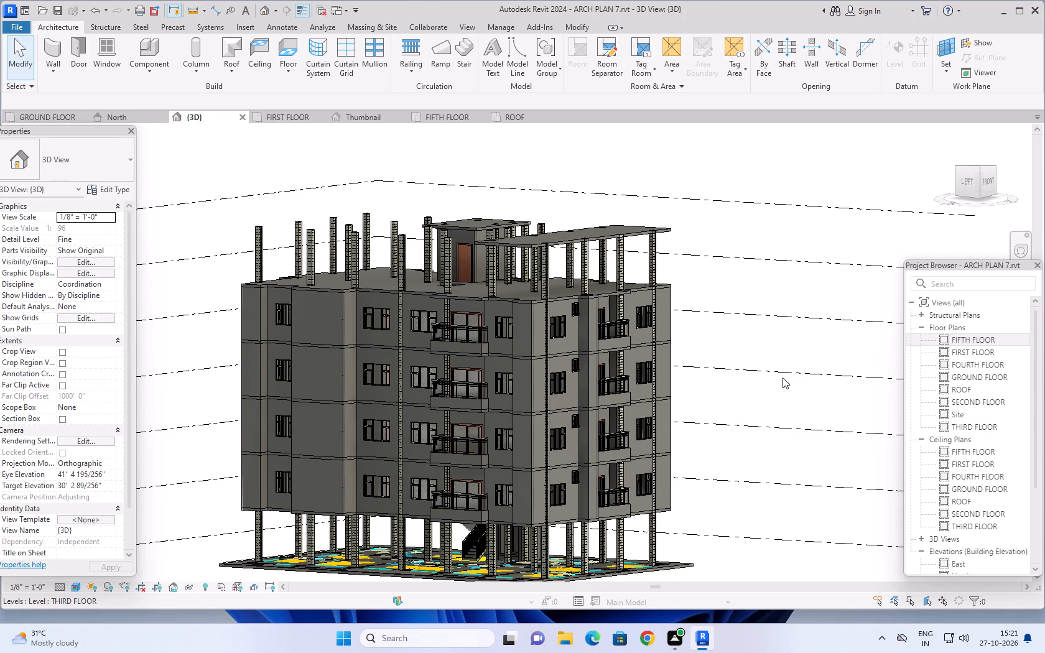
pyautogui.scroll(-1, 786, 379)
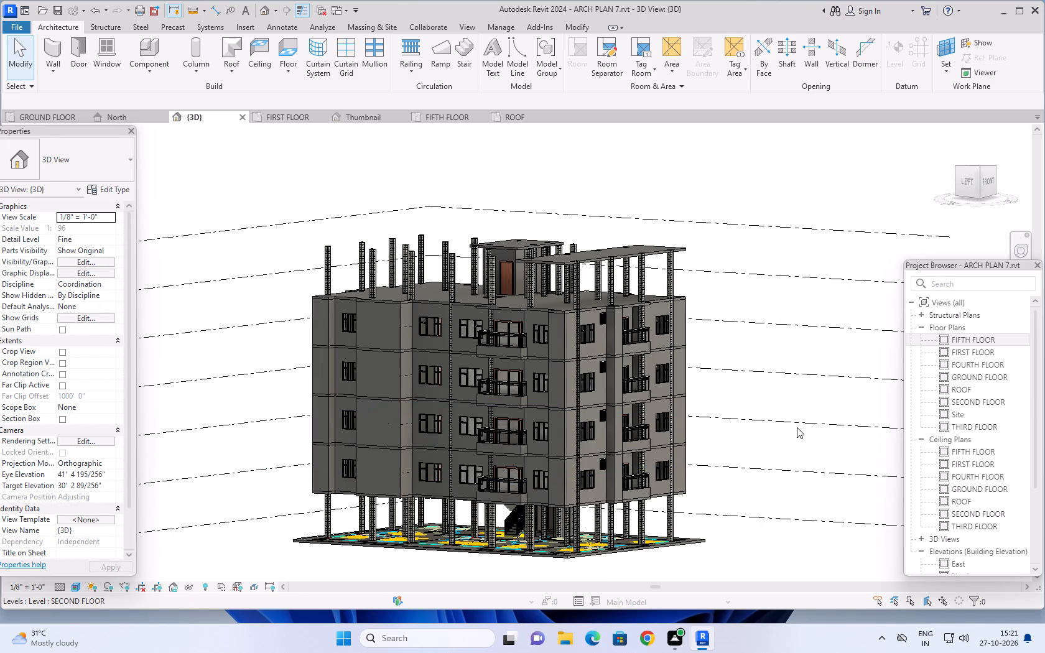
pyautogui.scroll(-1, 797, 427)
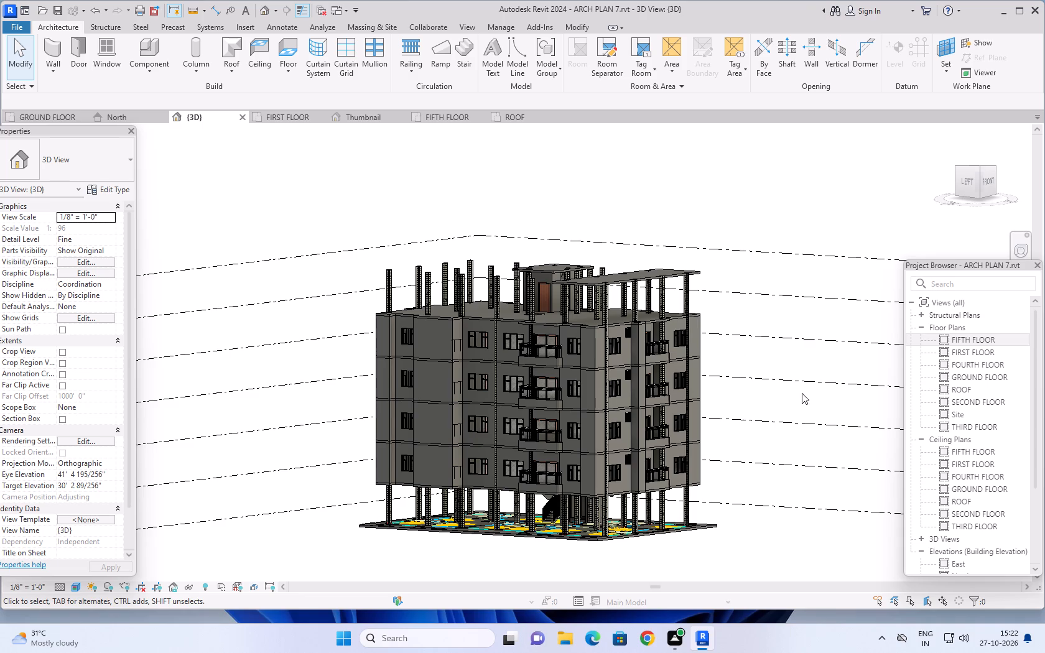
# Examine the facades and the open ground storey's columns, staircase and lift area in 3D from the front, right and left sides.
pyautogui.scroll(1, 748, 478)
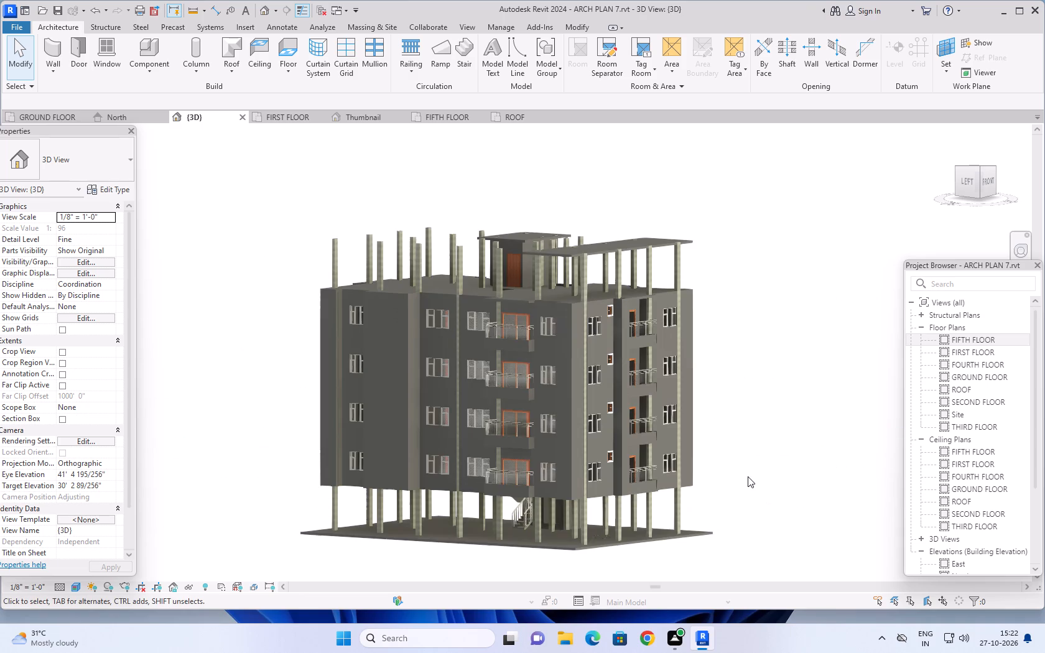
pyautogui.scroll(4, 656, 534)
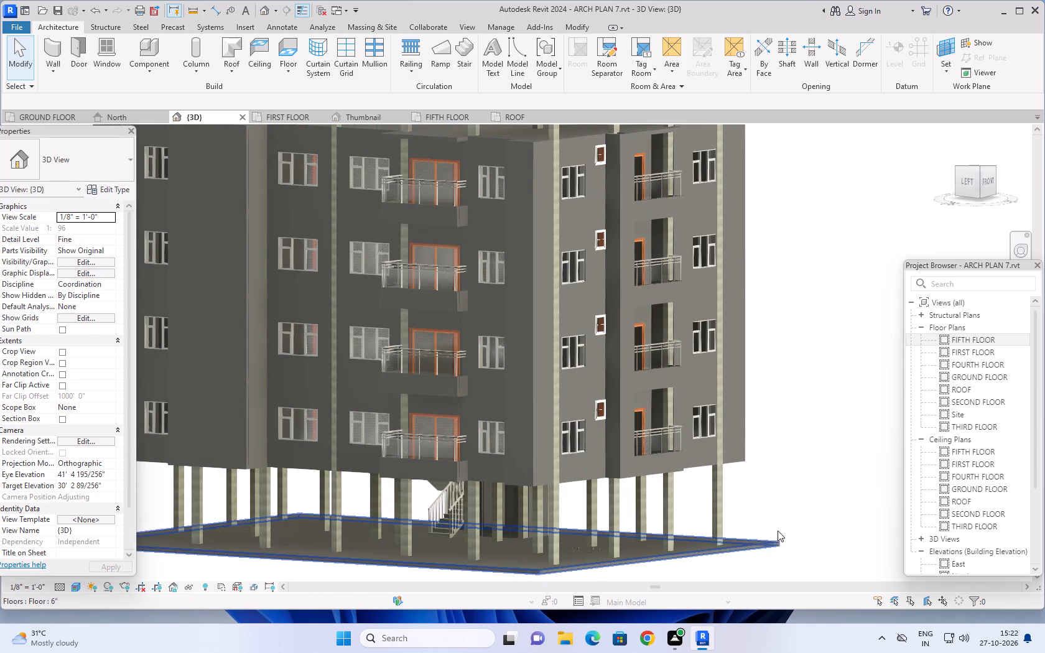
pyautogui.moveTo(799, 498); pyautogui.dragTo(529, 489, button='middle')
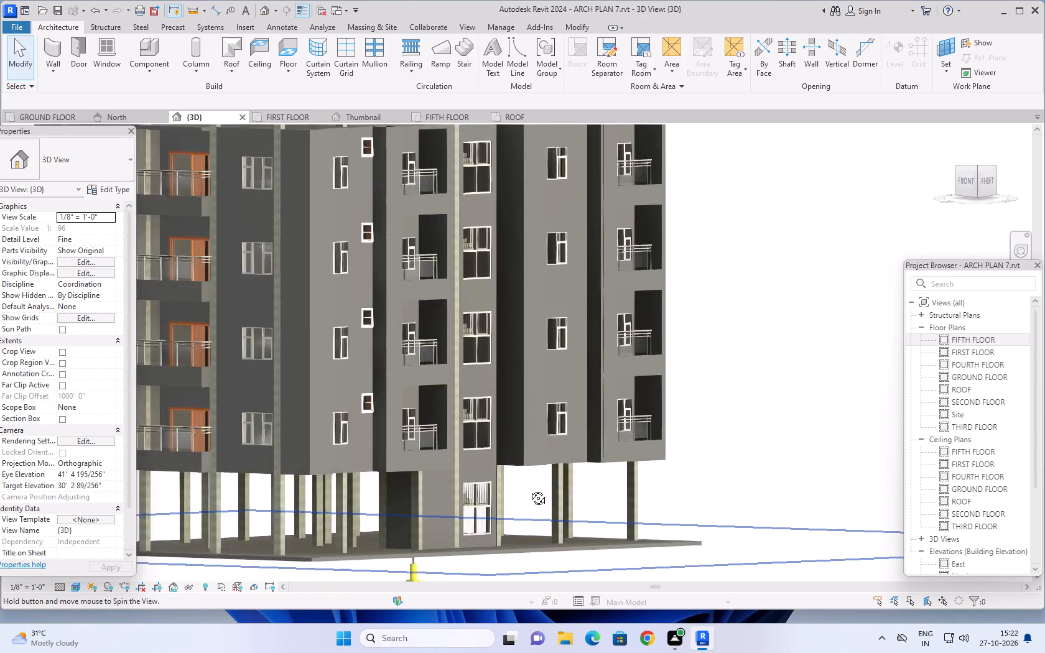
pyautogui.moveTo(529, 489); pyautogui.dragTo(736, 502, button='middle')
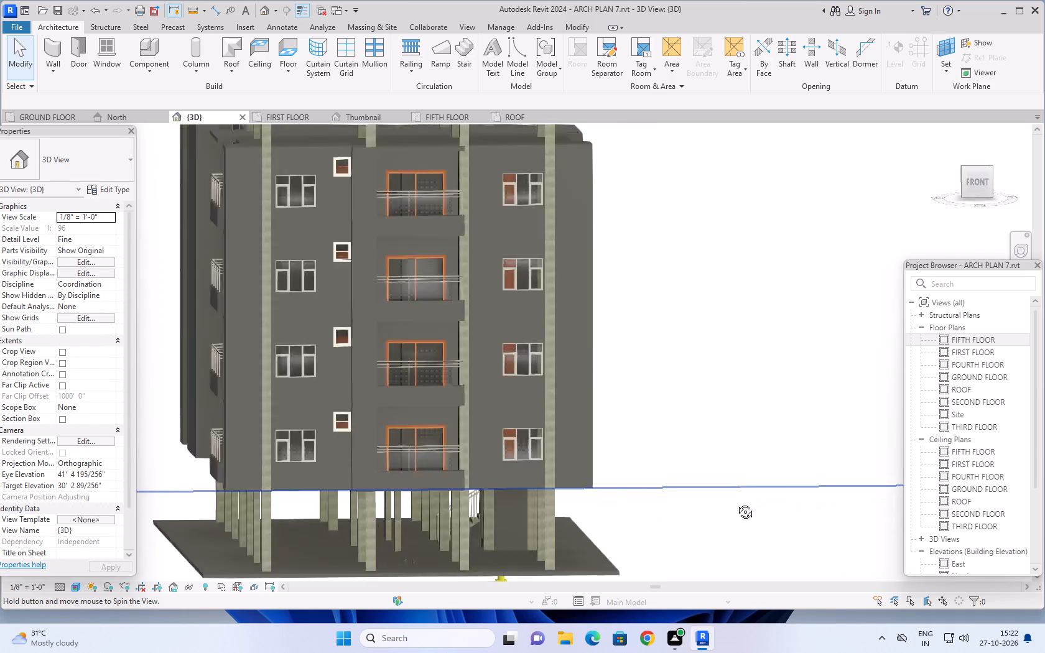
pyautogui.moveTo(736, 502); pyautogui.dragTo(834, 483, button='middle')
pyautogui.keyDown('shift'); pyautogui.moveTo(756, 509); pyautogui.dragTo(807, 526, button='middle'); pyautogui.keyUp('shift')
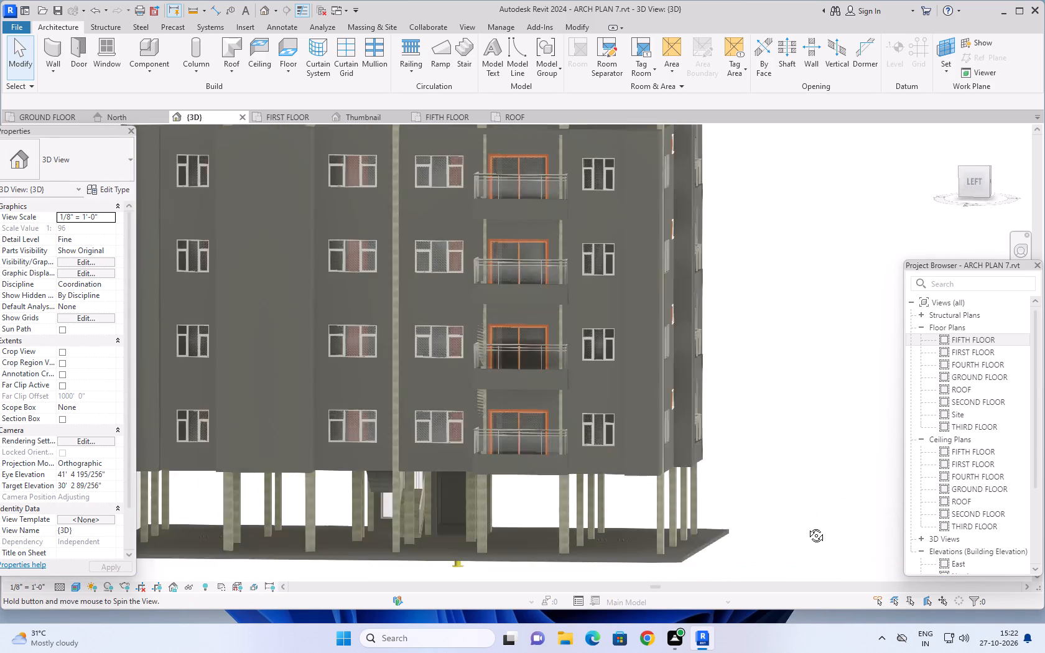
pyautogui.keyDown('shift'); pyautogui.moveTo(807, 526); pyautogui.dragTo(862, 493, button='middle'); pyautogui.keyUp('shift')
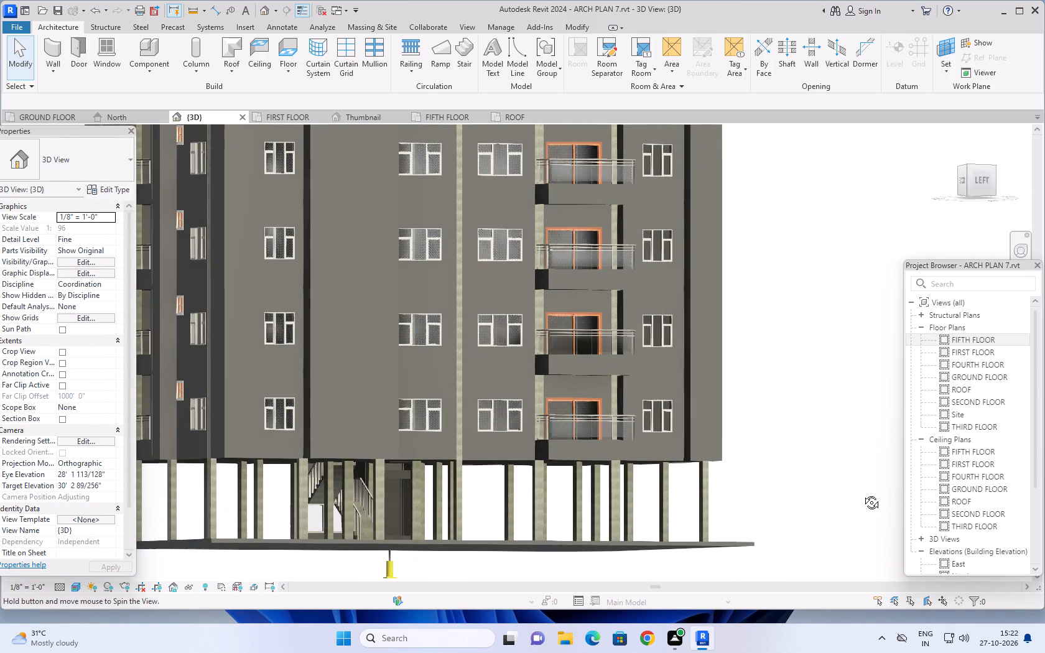
pyautogui.keyDown('shift'); pyautogui.moveTo(862, 493); pyautogui.dragTo(855, 506, button='middle'); pyautogui.keyUp('shift')
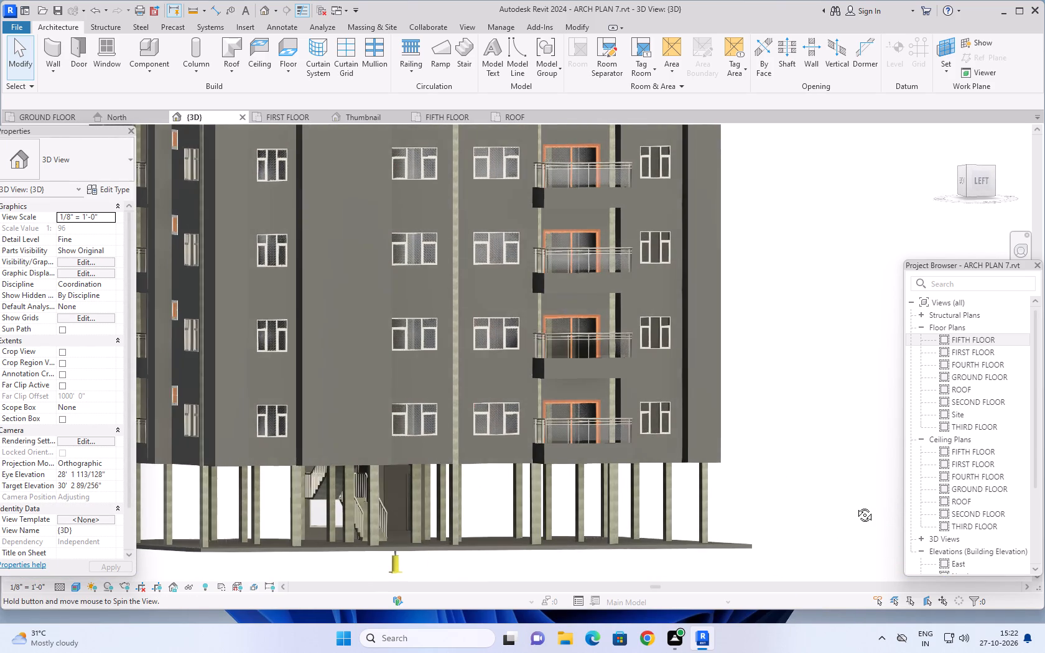
pyautogui.keyDown('shift'); pyautogui.moveTo(855, 506); pyautogui.dragTo(851, 505, button='middle'); pyautogui.keyUp('shift')
pyautogui.scroll(4, 397, 519)
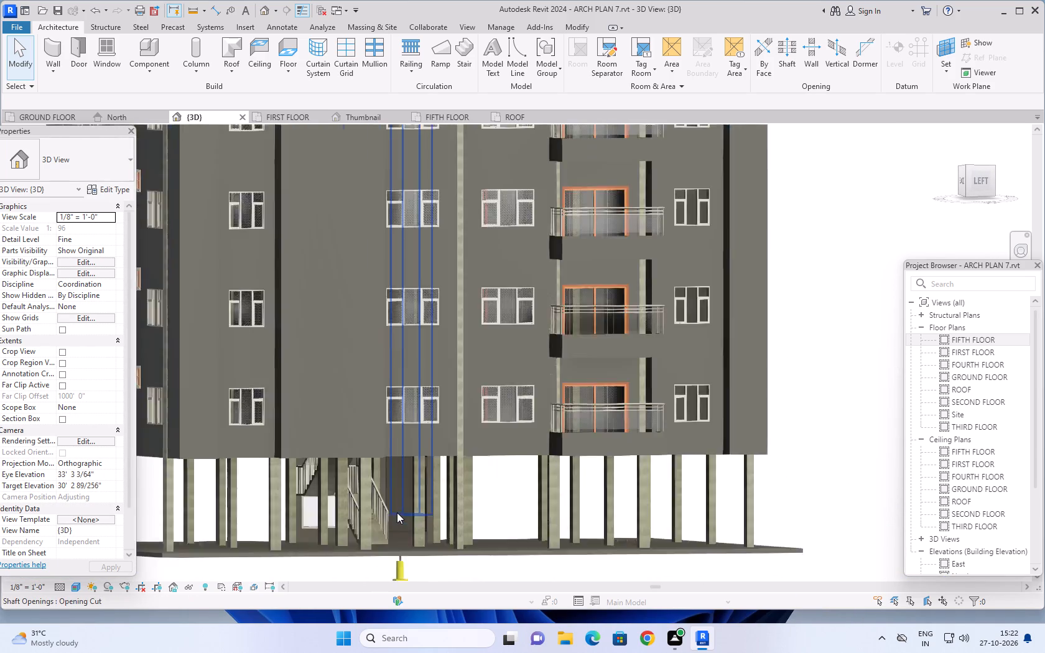
pyautogui.scroll(3, 397, 512)
pyautogui.scroll(-8, 401, 527)
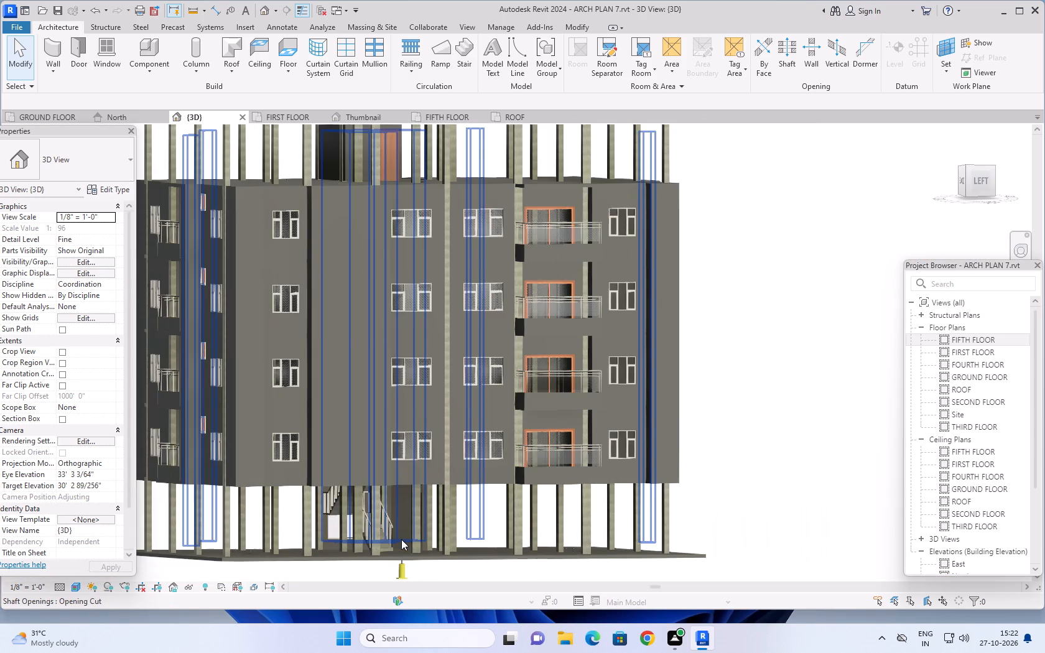
pyautogui.scroll(-1, 406, 542)
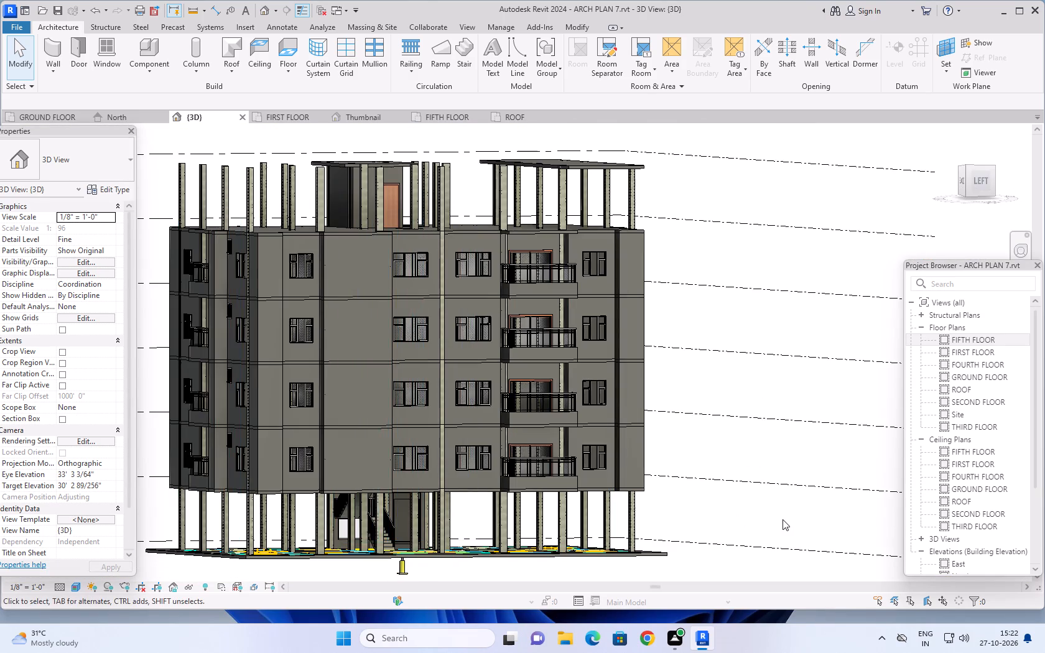
# Examine the whole building in 3D from its front-right corner, including the side balconies and stair windows.
pyautogui.keyDown('shift'); pyautogui.moveTo(778, 517); pyautogui.dragTo(402, 484, button='middle'); pyautogui.keyUp('shift')
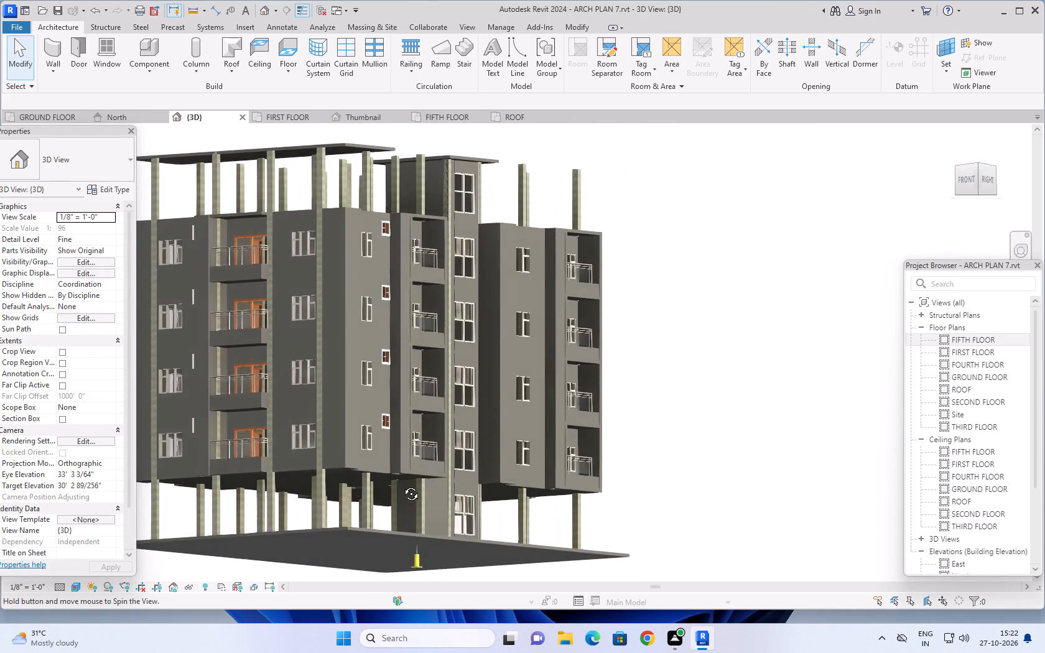
pyautogui.keyDown('shift'); pyautogui.moveTo(402, 484); pyautogui.dragTo(454, 517, button='middle'); pyautogui.keyUp('shift')
pyautogui.scroll(-3, 653, 425)
pyautogui.moveTo(654, 412); pyautogui.dragTo(658, 396, button='middle')
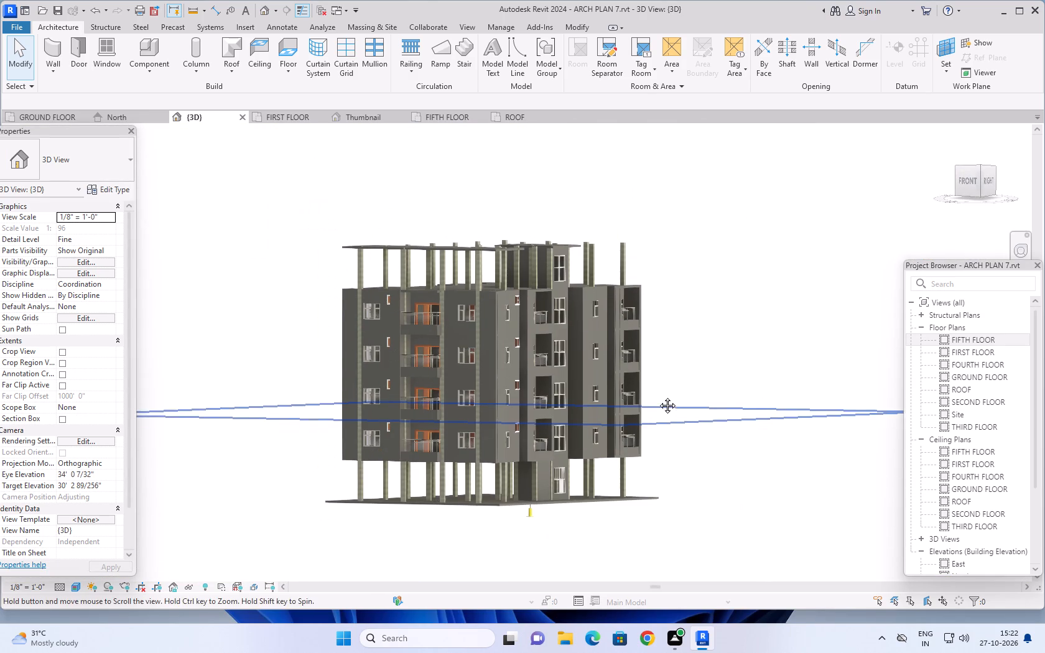
pyautogui.moveTo(658, 396); pyautogui.dragTo(661, 387, button='middle')
# Examine the rooftop from above in 3D, including the columns, floor openings, stair enclosure and front roof slab.
pyautogui.moveTo(707, 329); pyautogui.dragTo(730, 496, button='middle')
pyautogui.moveTo(673, 313); pyautogui.dragTo(725, 501, button='middle')
pyautogui.scroll(3, 538, 414)
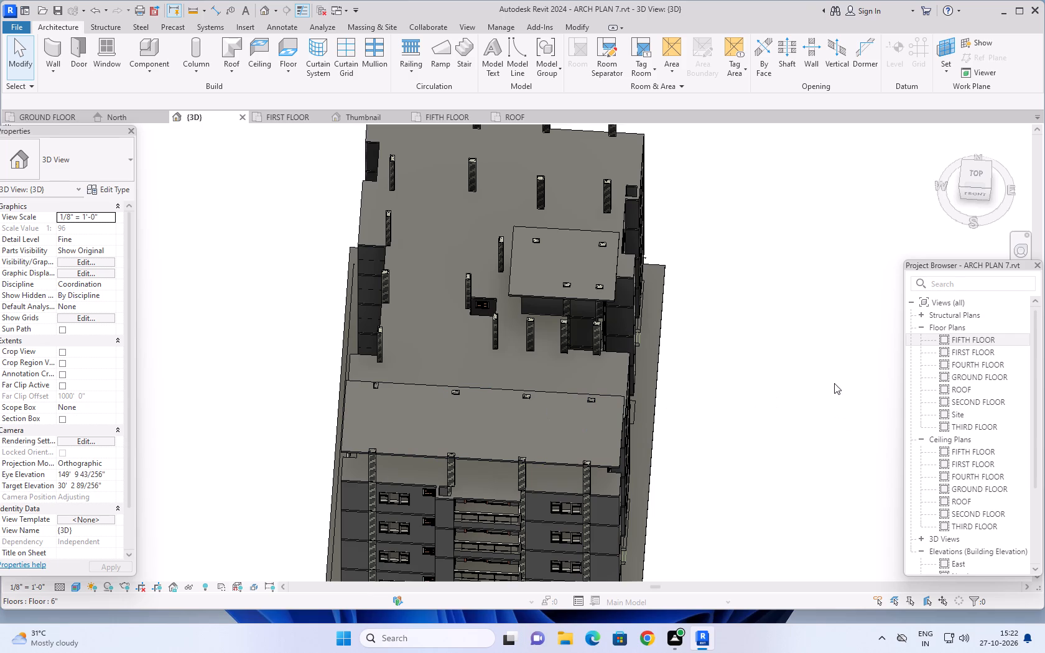
pyautogui.scroll(-1, 830, 357)
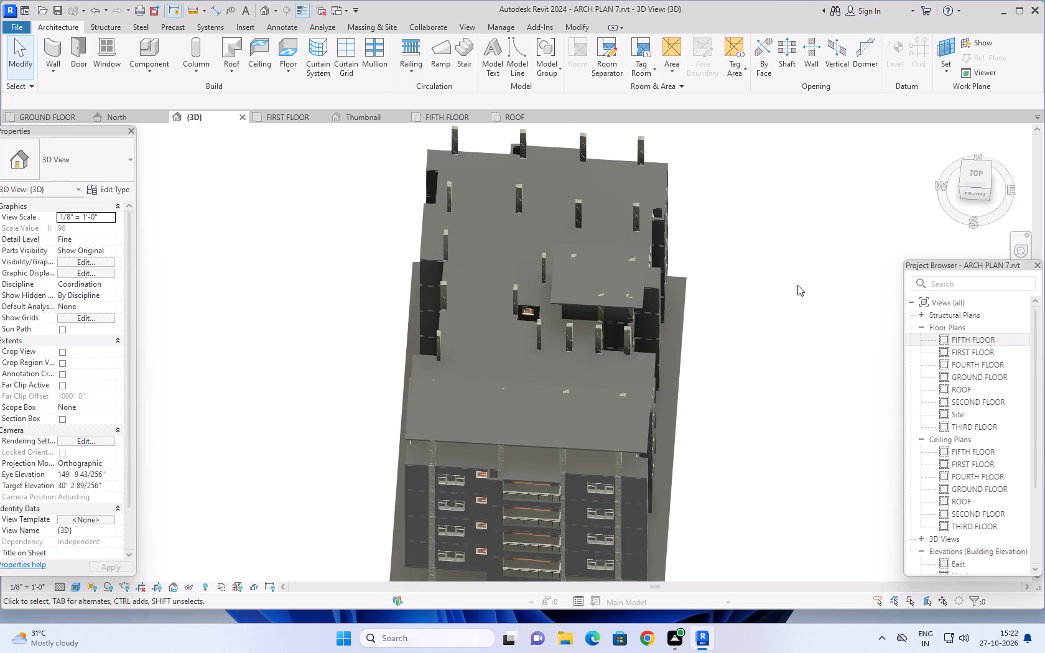
pyautogui.moveTo(796, 286); pyautogui.dragTo(789, 315, button='middle')
pyautogui.scroll(-1, 789, 315)
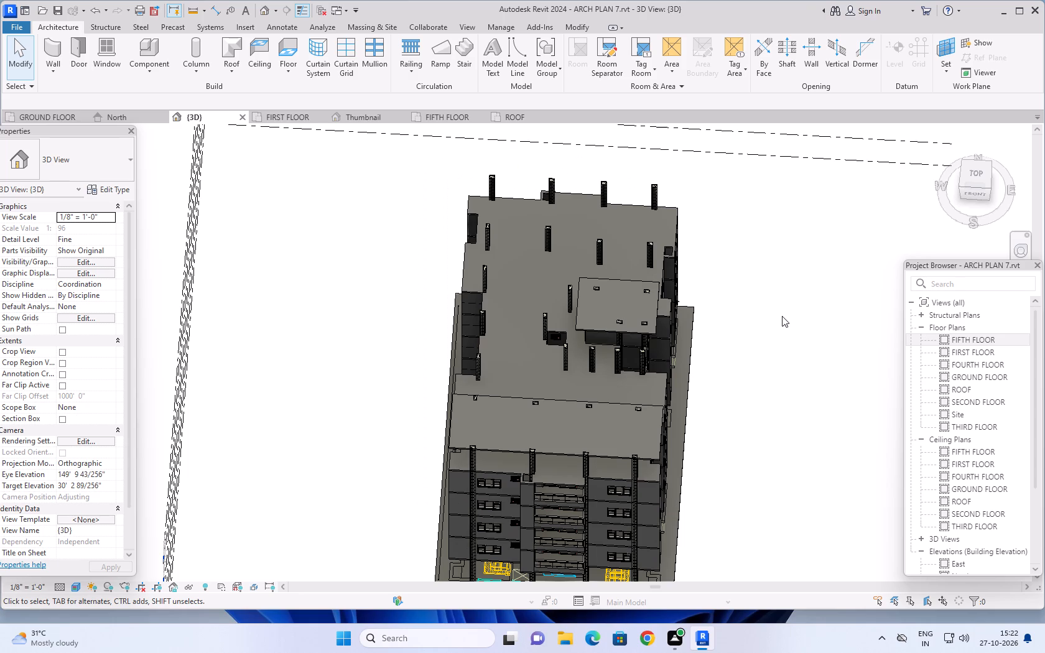
pyautogui.scroll(1, 780, 317)
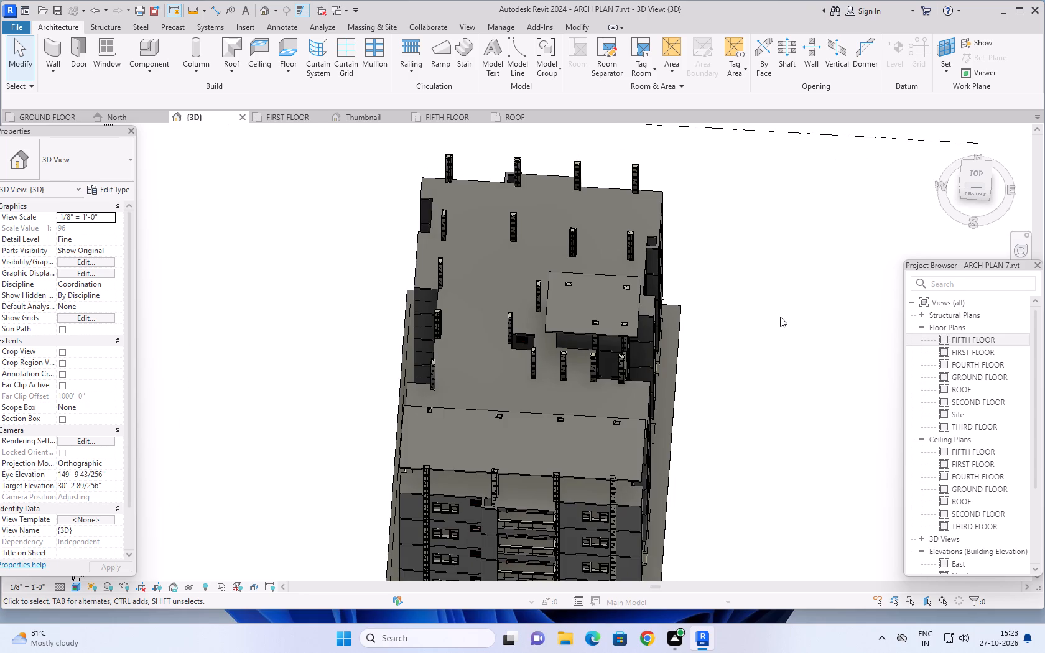
pyautogui.scroll(1, 774, 319)
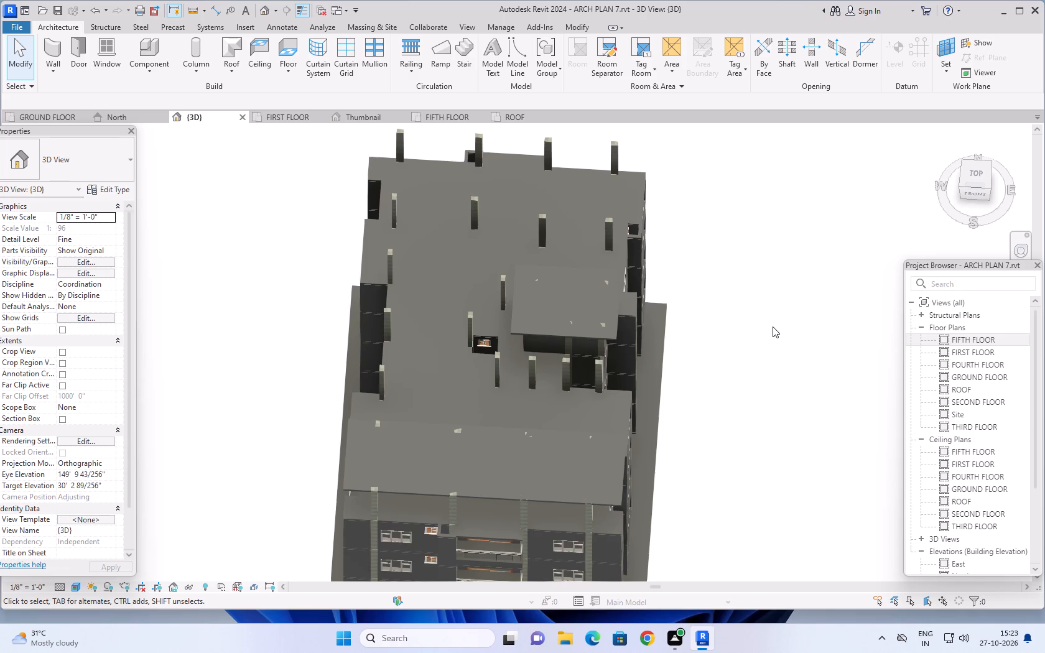
pyautogui.scroll(2, 773, 327)
pyautogui.moveTo(745, 348); pyautogui.dragTo(826, 307, button='middle')
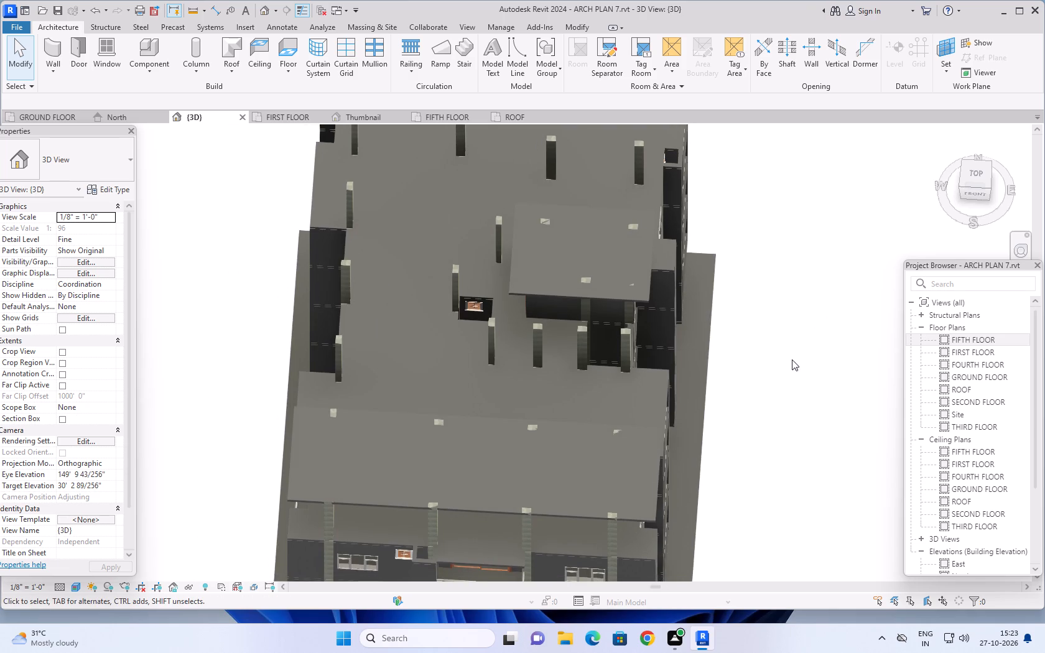
pyautogui.scroll(2, 789, 366)
pyautogui.moveTo(791, 374); pyautogui.dragTo(830, 345, button='middle')
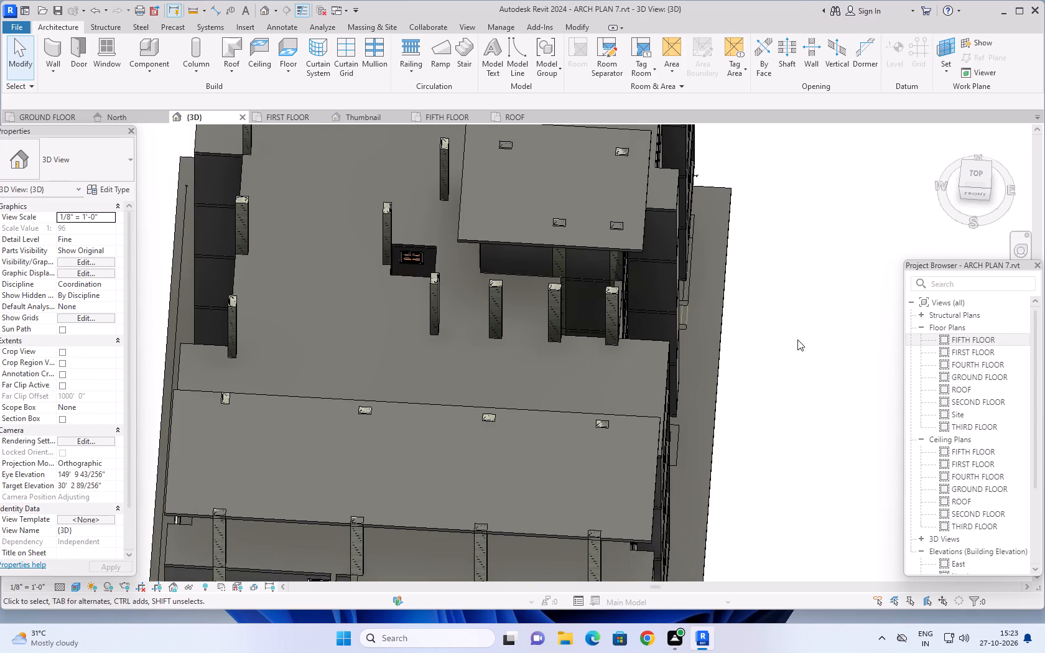
pyautogui.moveTo(792, 340); pyautogui.dragTo(782, 382, button='middle')
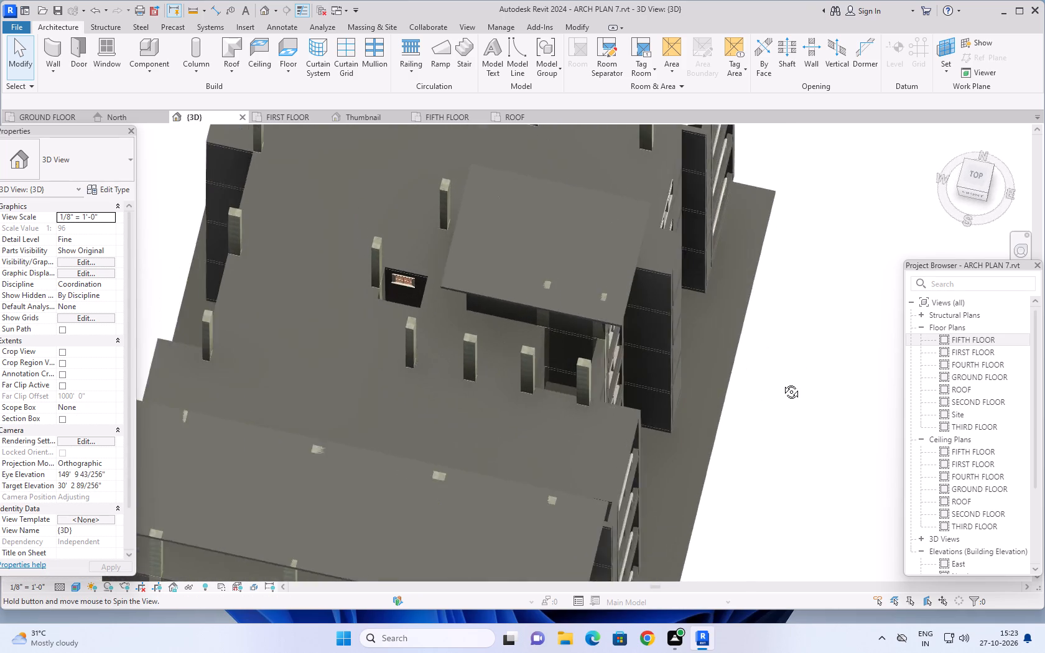
pyautogui.moveTo(782, 382); pyautogui.dragTo(798, 397, button='middle')
pyautogui.moveTo(810, 402); pyautogui.dragTo(820, 274, button='middle')
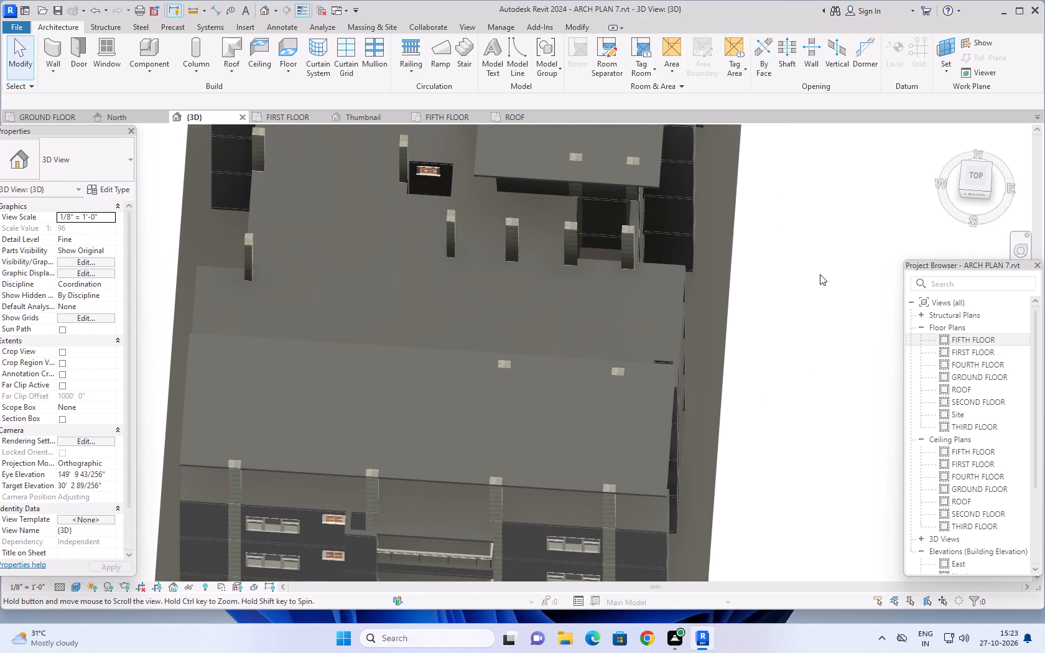
pyautogui.scroll(-1, 820, 274)
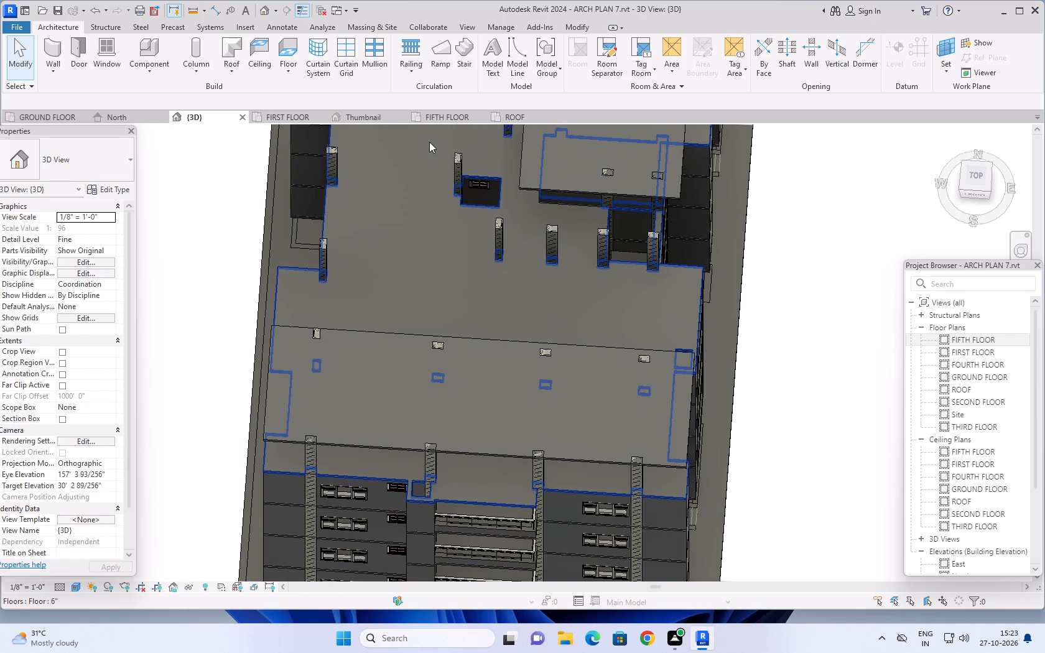
# Review the FIFTH FLOOR plan around the staircase and adjoining shaft, comparing it with the GROUND FLOOR plan.
pyautogui.click(437, 121)
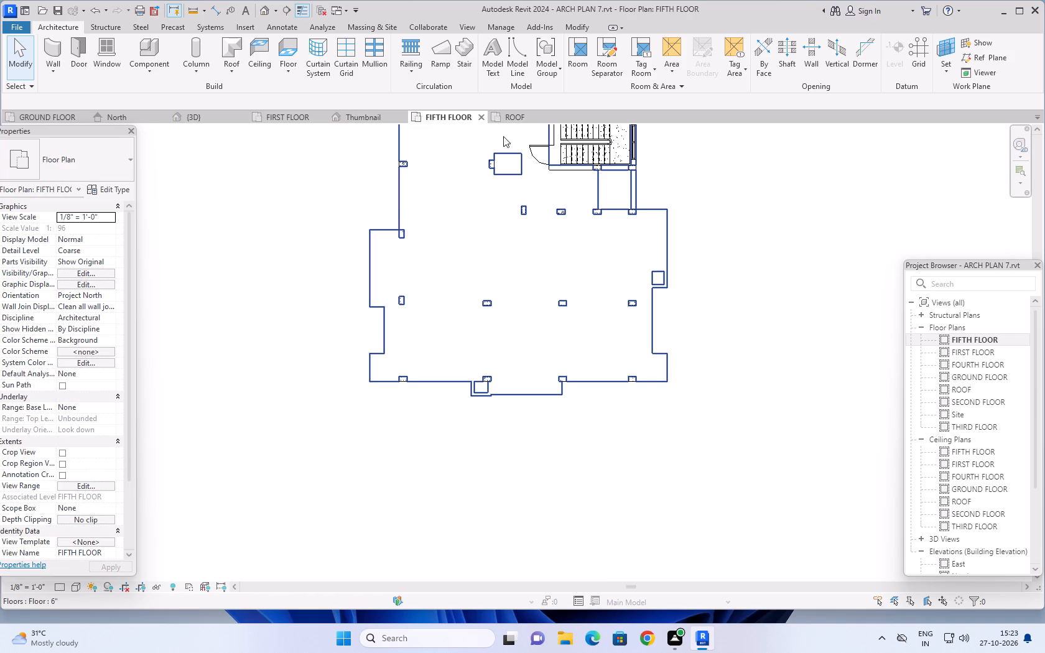
pyautogui.moveTo(603, 237); pyautogui.dragTo(587, 307, button='middle')
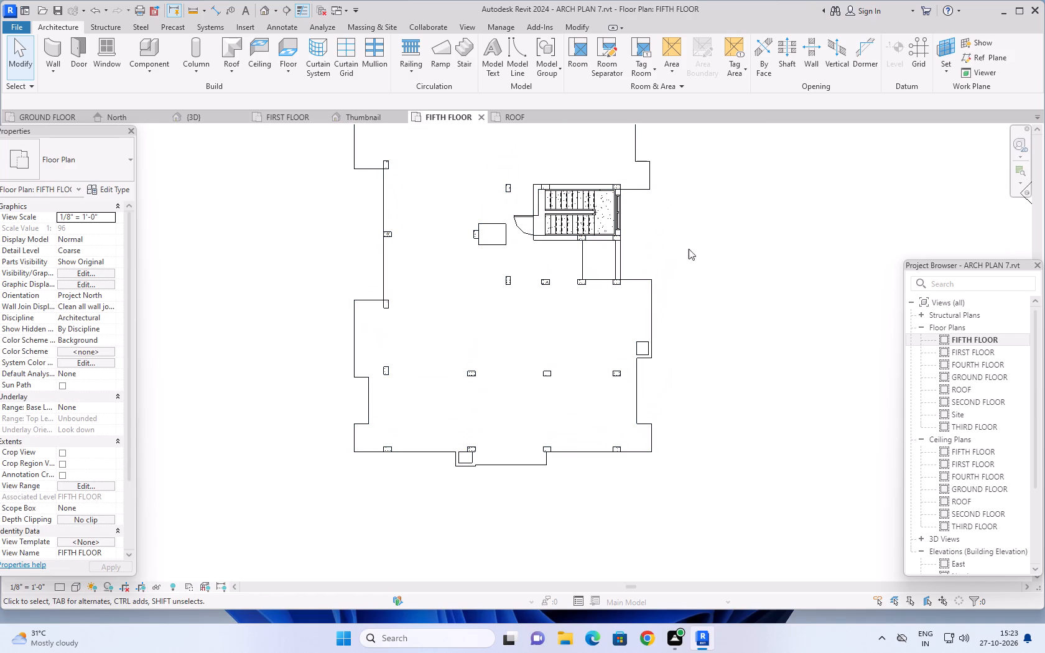
pyautogui.moveTo(714, 235); pyautogui.dragTo(735, 226, button='middle')
pyautogui.scroll(4, 735, 226)
pyautogui.moveTo(735, 226); pyautogui.dragTo(764, 228, button='middle')
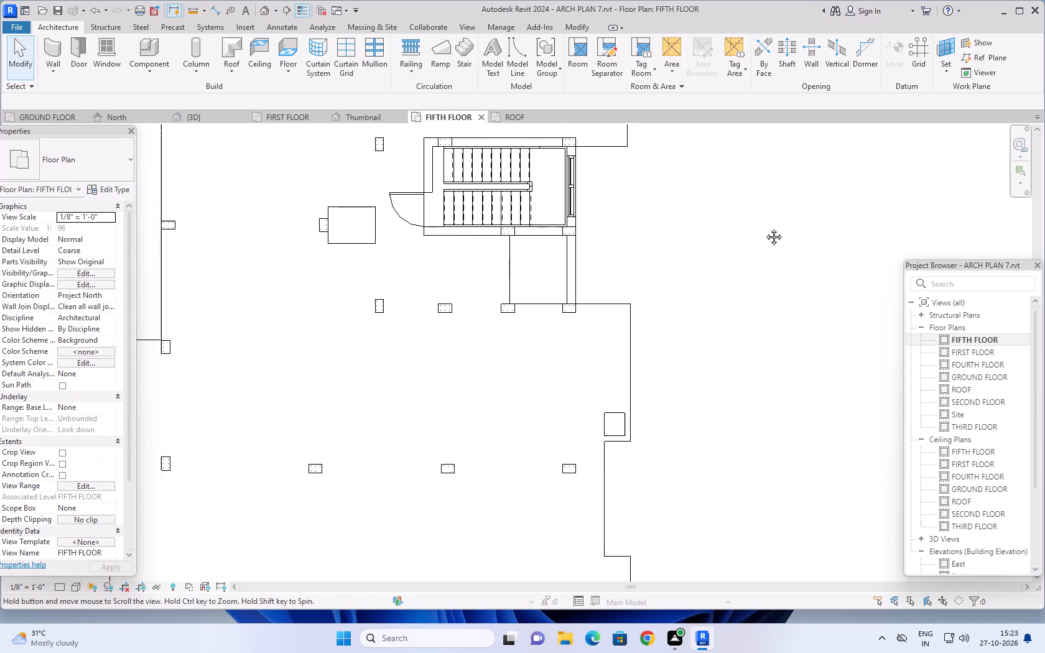
pyautogui.moveTo(764, 228); pyautogui.dragTo(799, 221, button='middle')
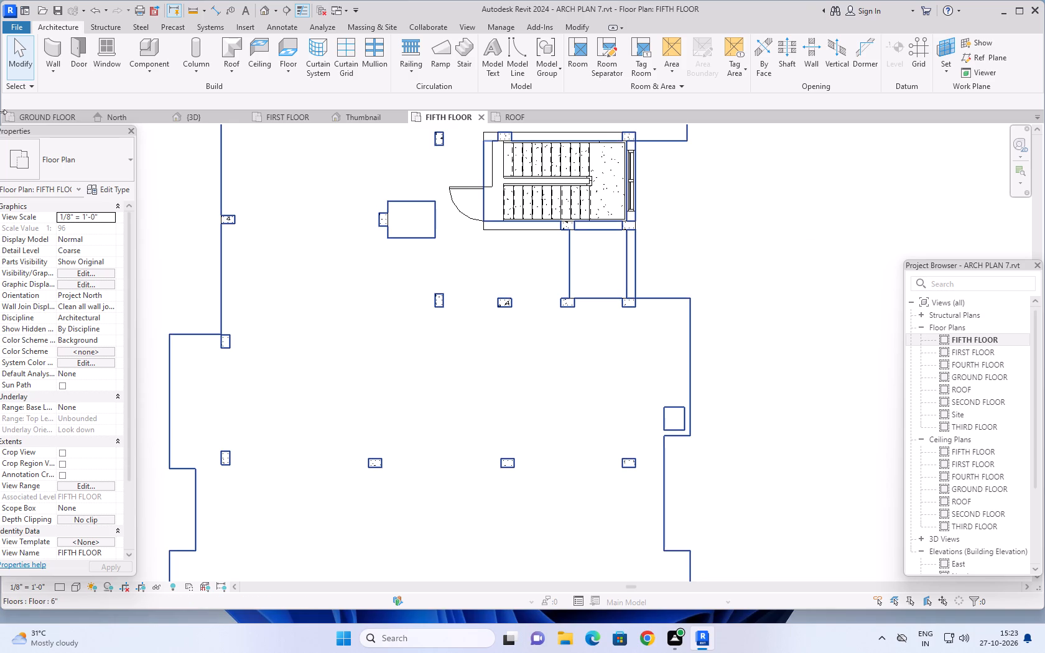
pyautogui.click(22, 115)
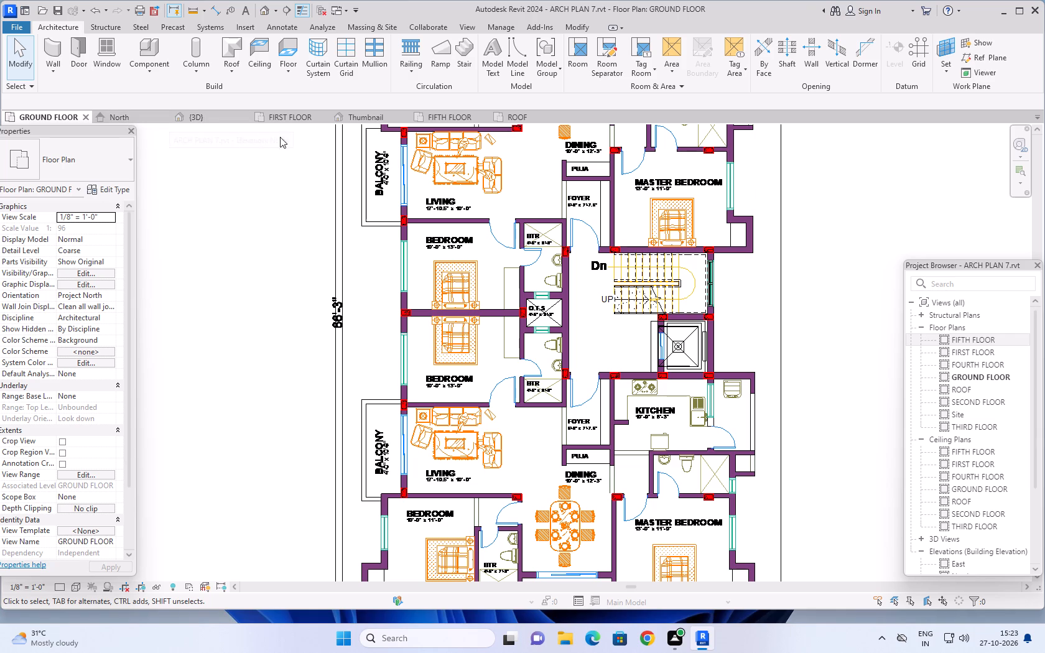
pyautogui.click(458, 116)
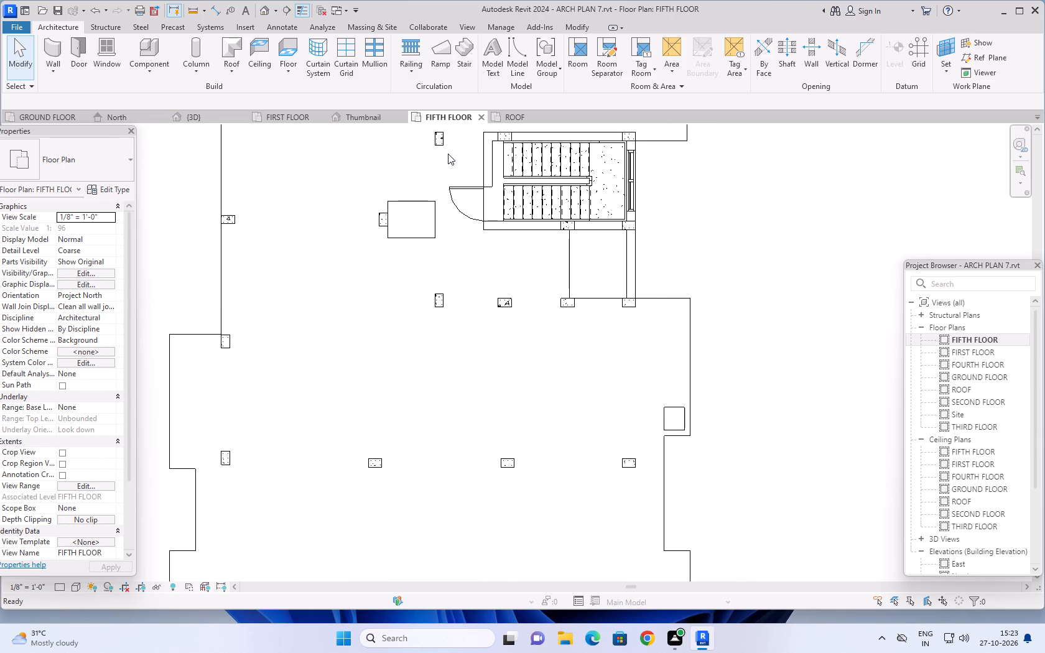
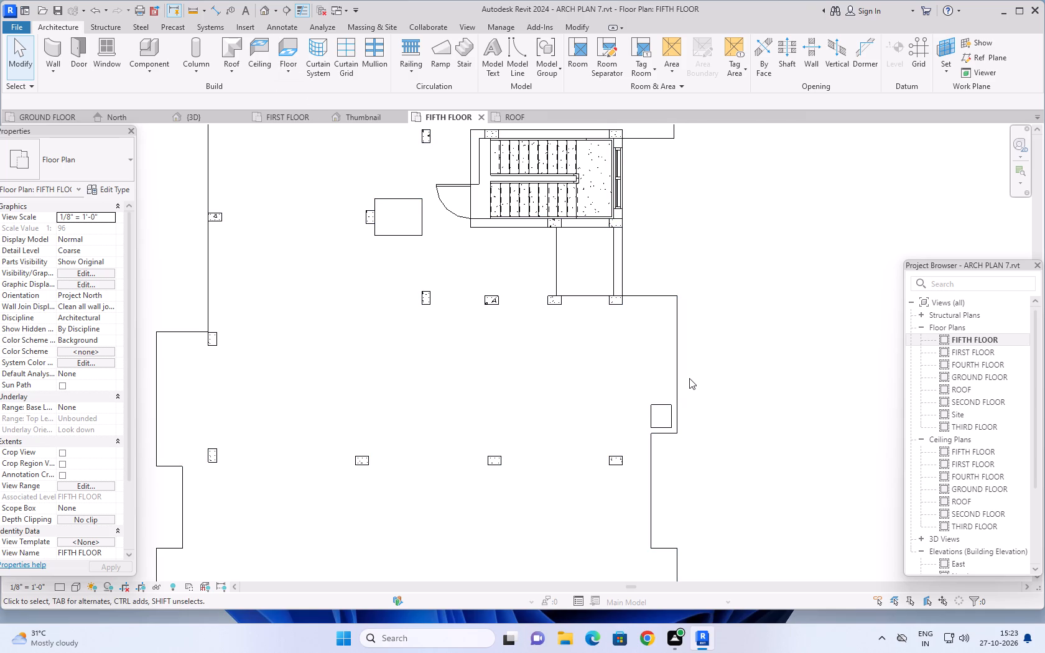
# Draw a 9" wall about 6' long on the lift shaft's outer side on FIFTH FLOOR, top unconnected with a 10' height.
pyautogui.scroll(-1, 729, 409)
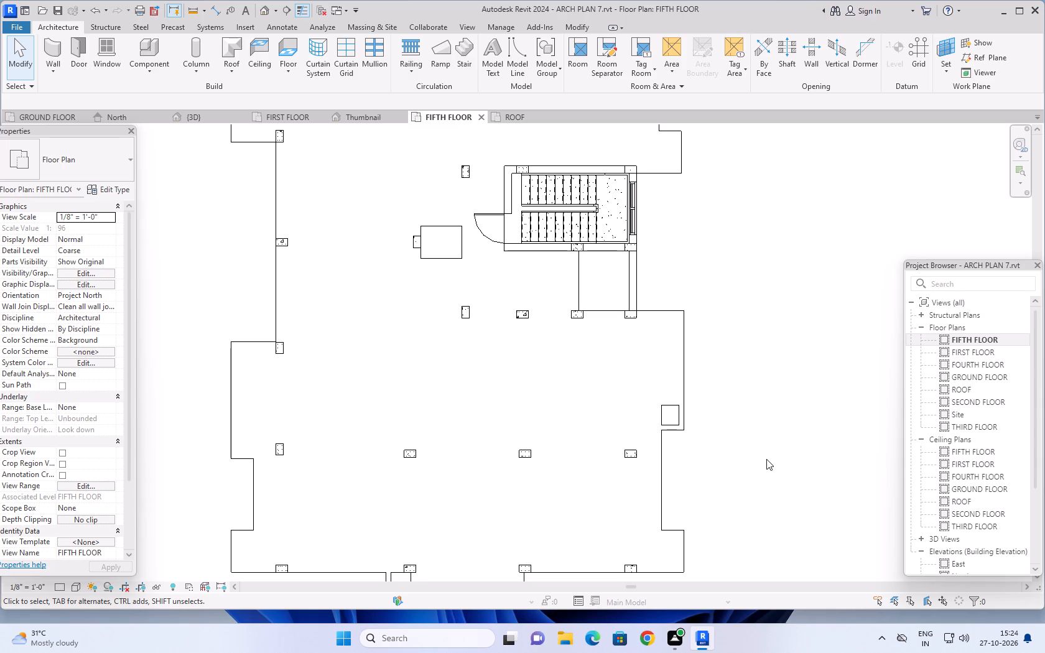
pyautogui.scroll(-3, 774, 442)
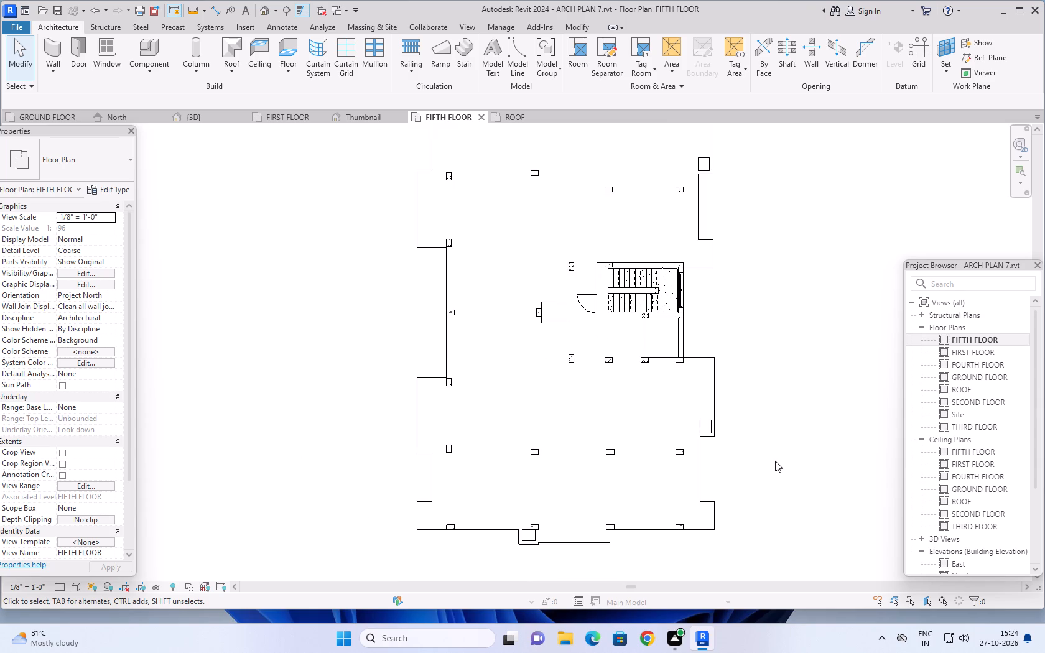
pyautogui.moveTo(788, 419); pyautogui.dragTo(774, 434, button='middle')
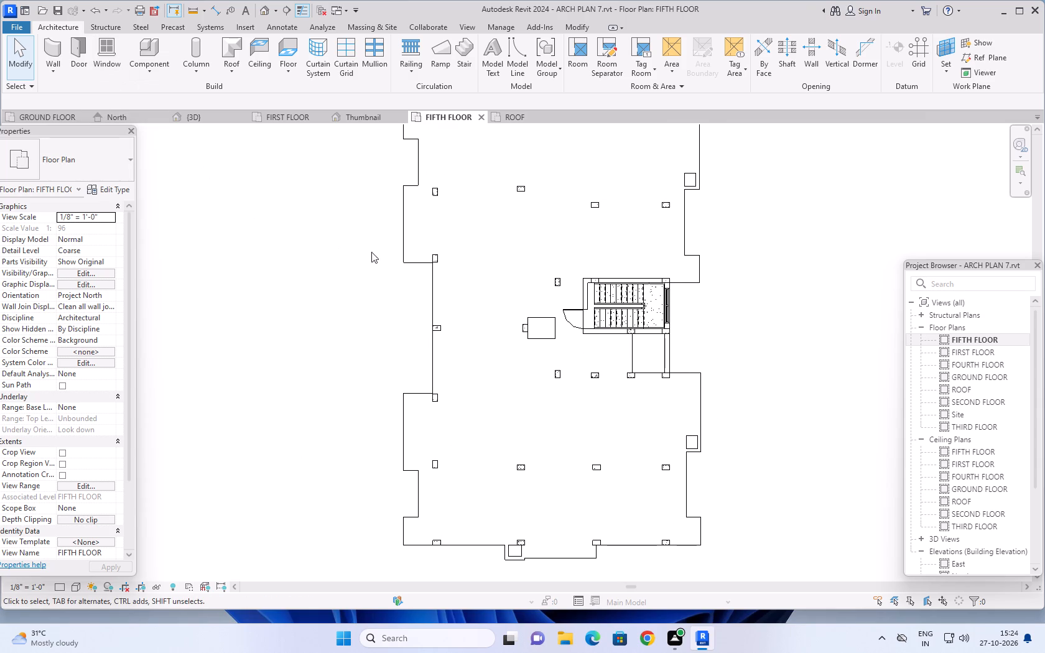
pyautogui.scroll(3, 709, 337)
pyautogui.moveTo(707, 332); pyautogui.dragTo(711, 300, button='middle')
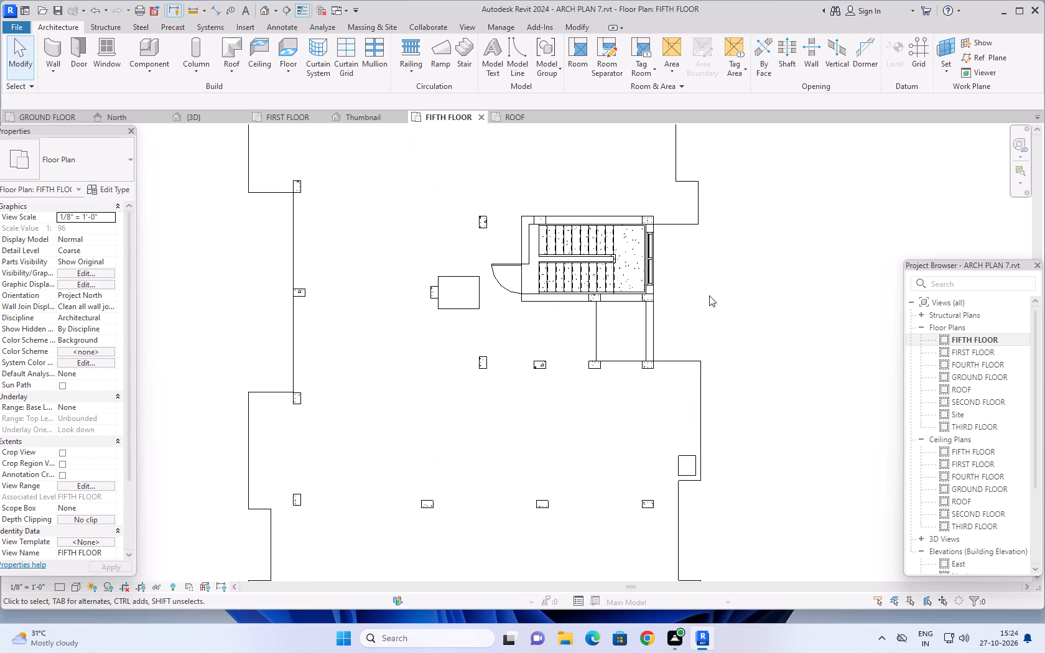
pyautogui.click(53, 42)
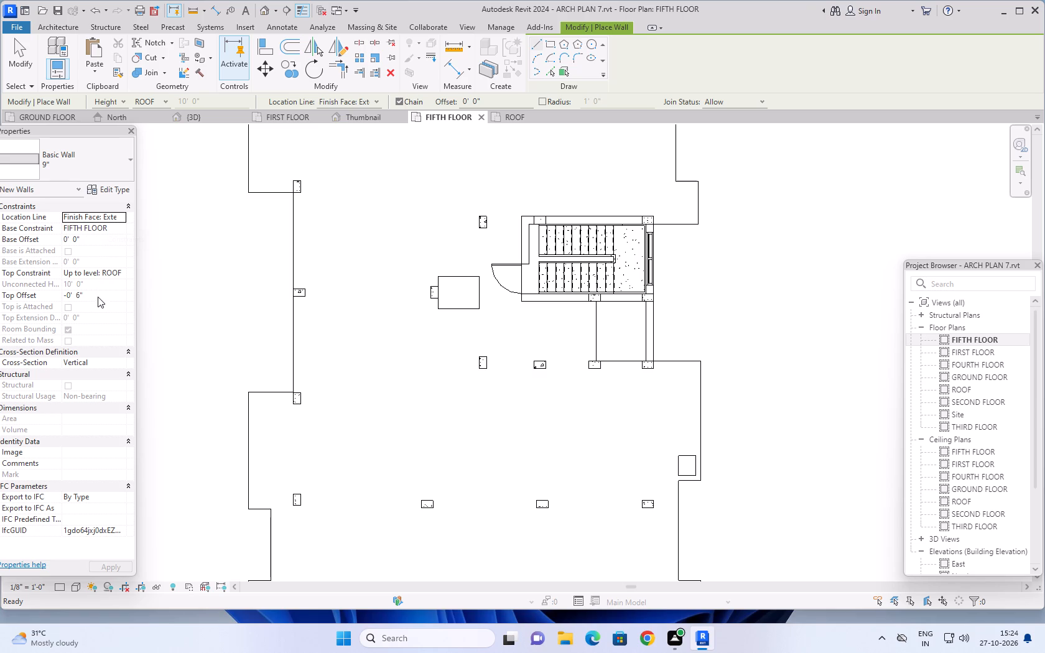
pyautogui.click(116, 273)
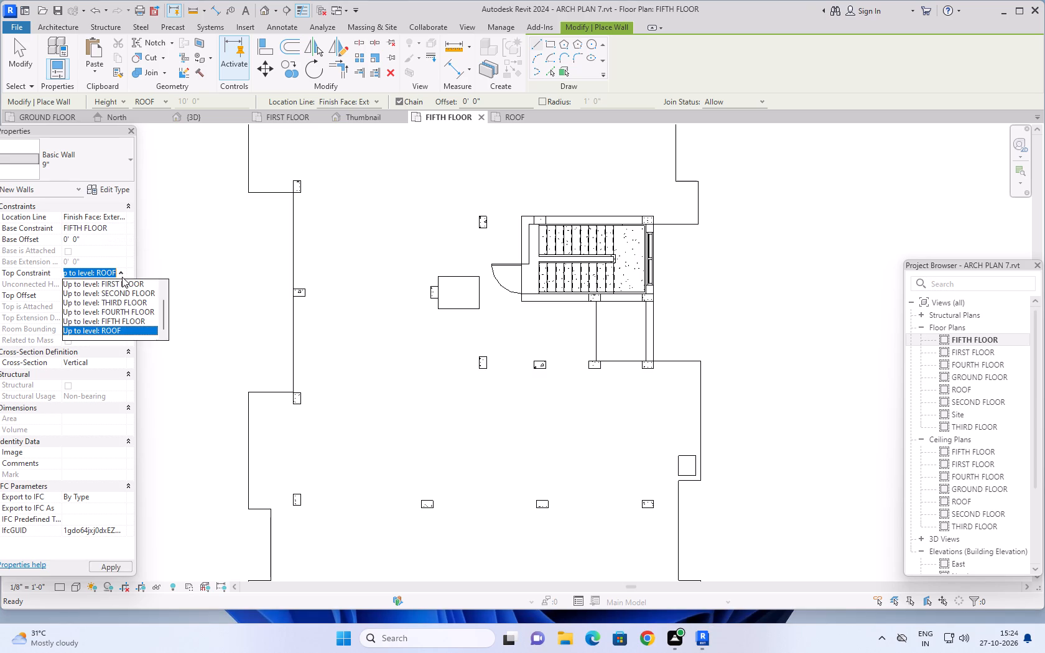
pyautogui.scroll(6, 118, 292)
pyautogui.click(103, 281)
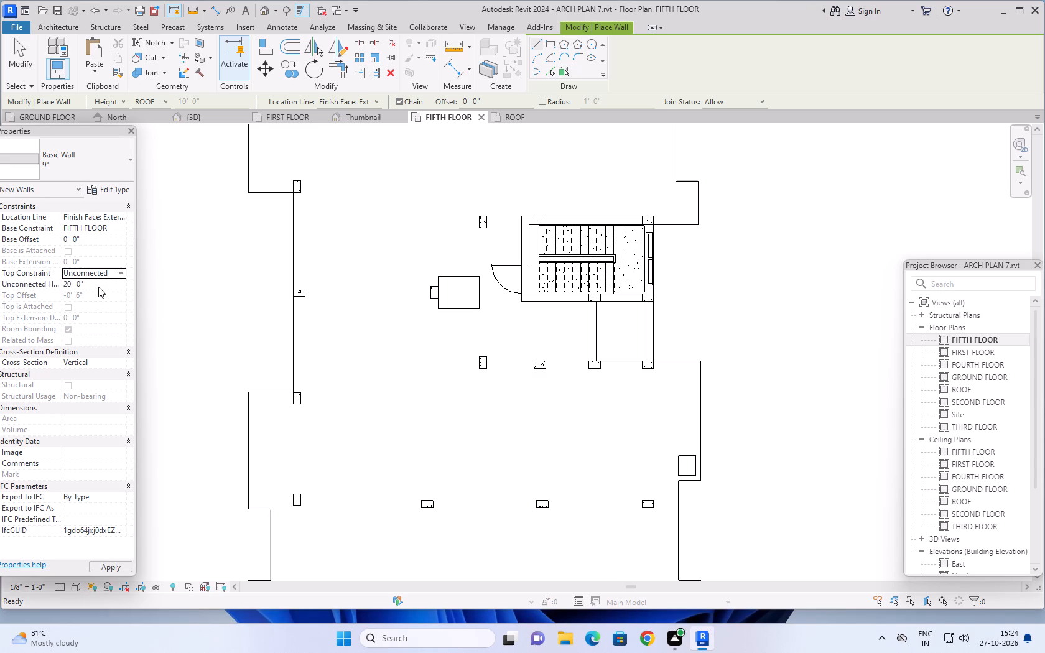
pyautogui.click(98, 287)
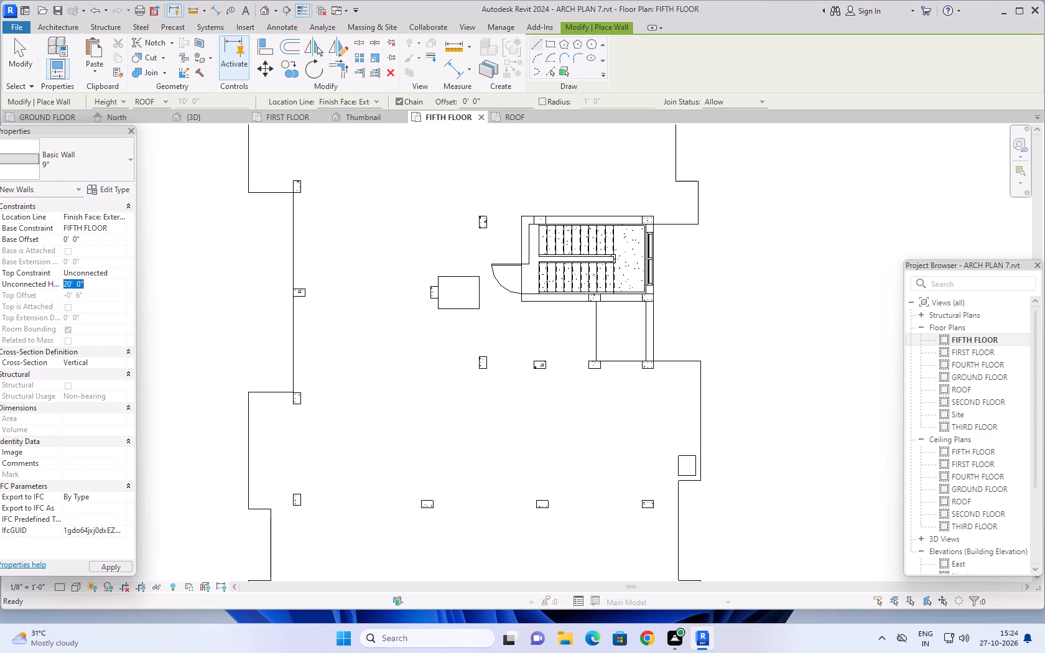
pyautogui.write('10')
pyautogui.press("'")
pyautogui.press('Return')
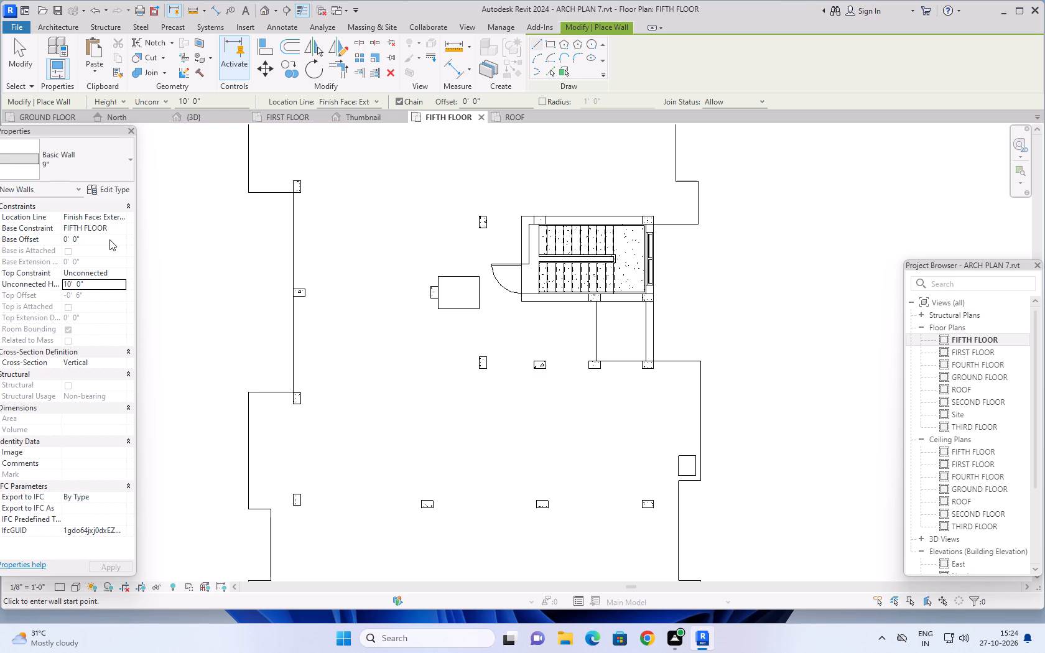
pyautogui.scroll(2, 114, 227)
pyautogui.scroll(7, 664, 348)
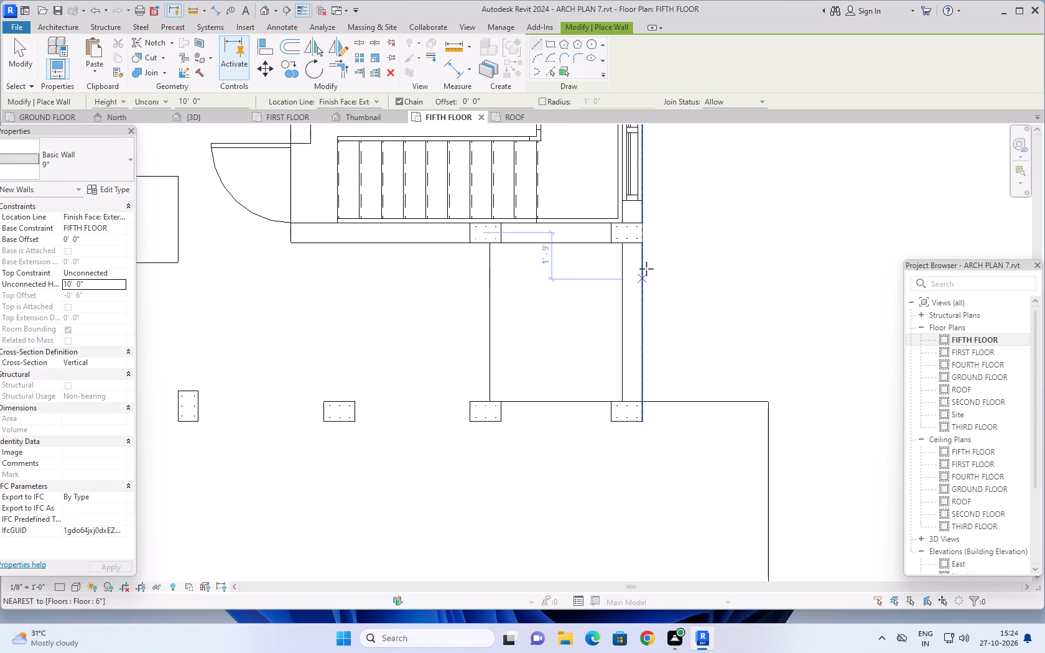
pyautogui.click(643, 246)
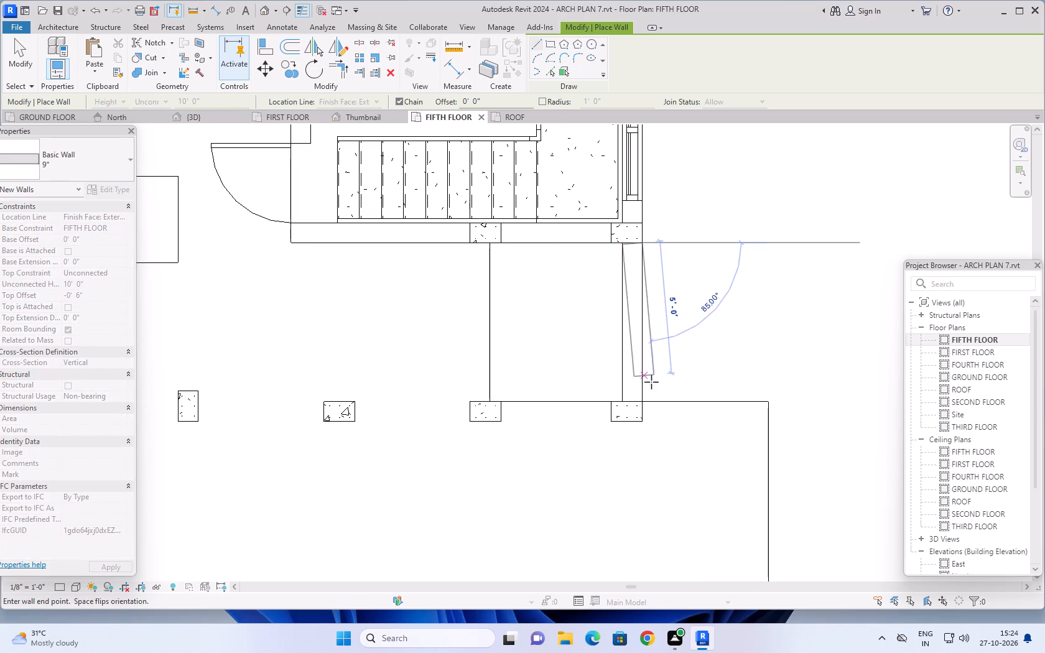
pyautogui.click(642, 399)
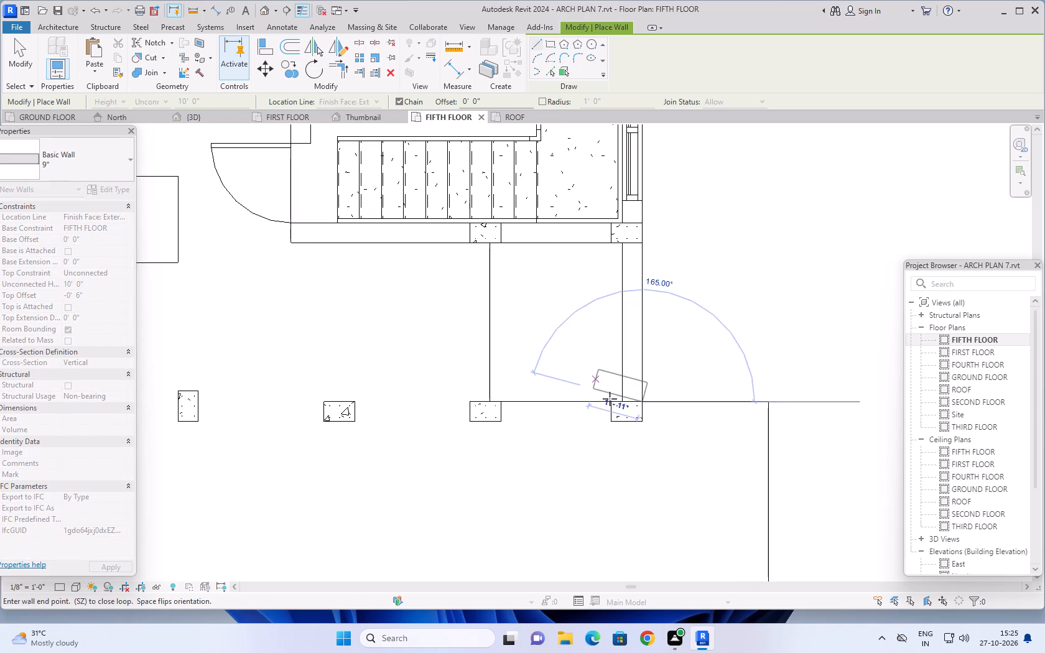
pyautogui.press('Escape')
# Draw a 4'-2" long 9" wall between the two columns at the end of the lift shaft opposite the staircase.
pyautogui.scroll(5, 606, 427)
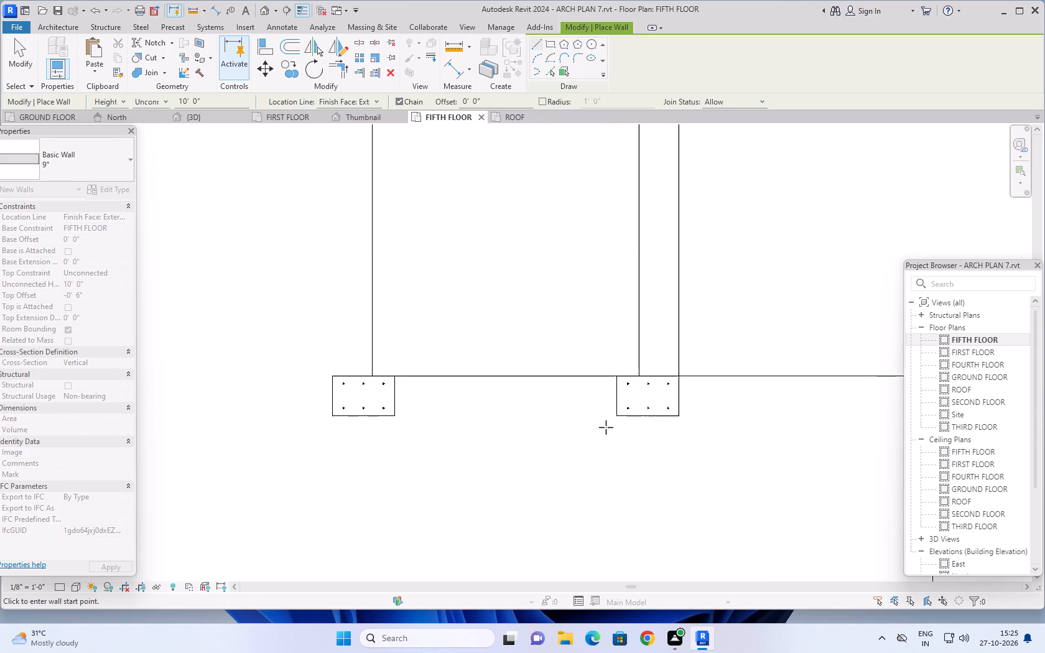
pyautogui.click(618, 377)
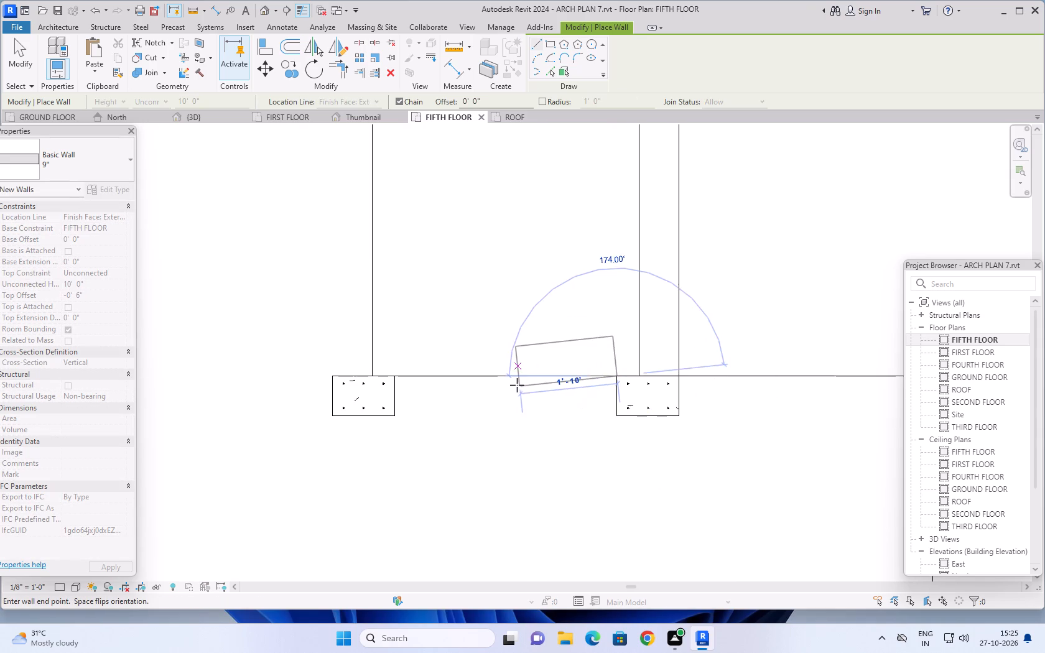
pyautogui.press('space')
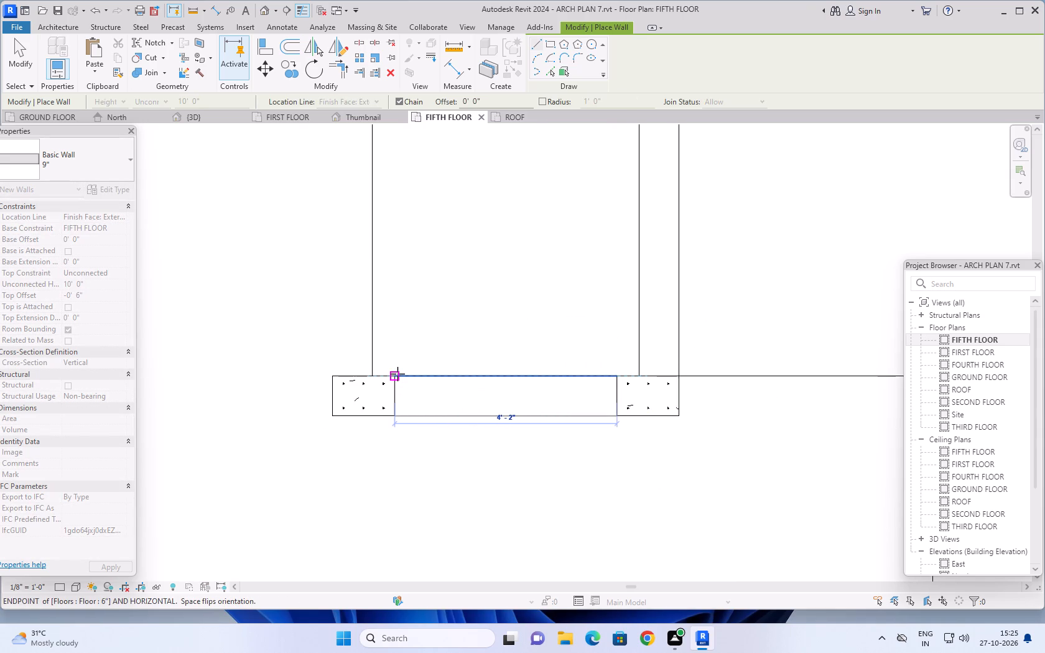
pyautogui.click(397, 374)
pyautogui.scroll(-4, 460, 257)
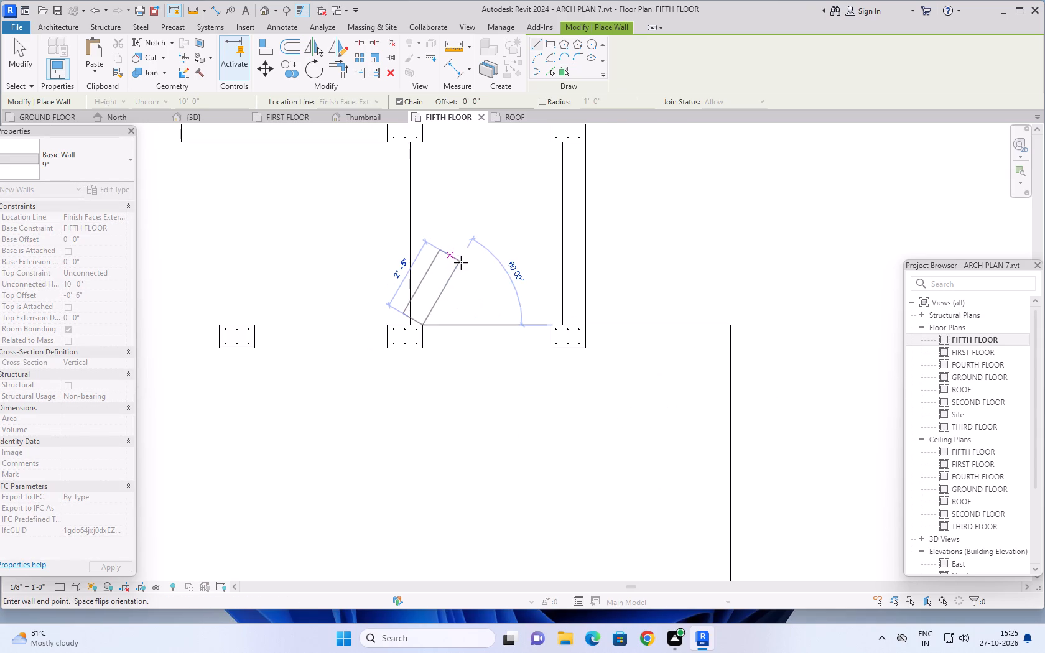
pyautogui.moveTo(461, 266); pyautogui.dragTo(454, 358, button='middle')
pyautogui.press('Escape')
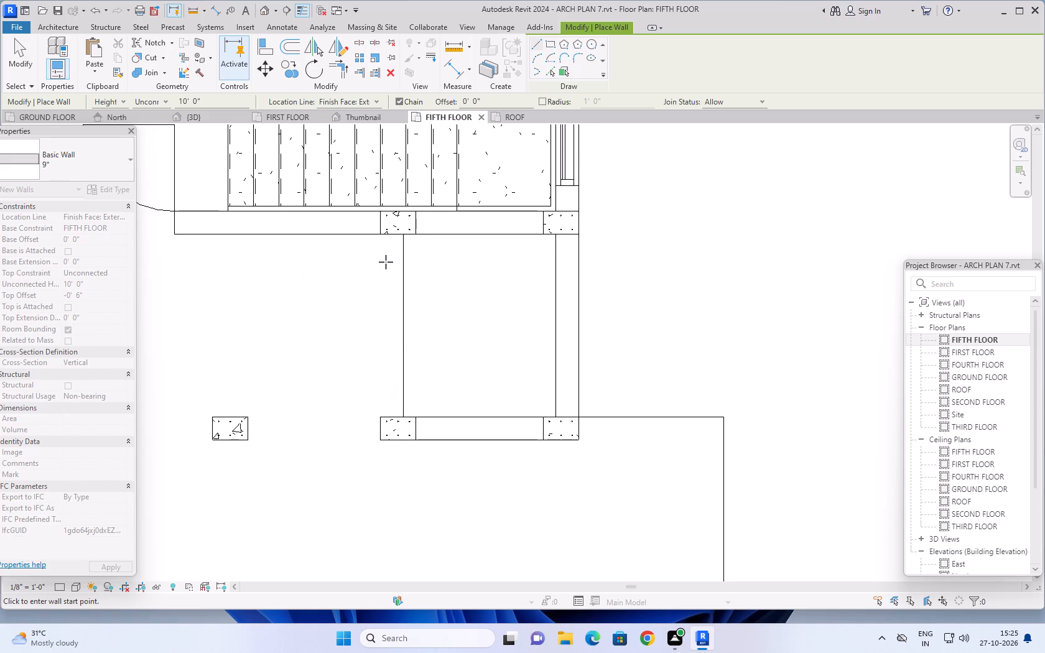
# Draw a 6'-0" long 9" wall along the lift shaft's inner side, from the staircase wall to the opposite column.
pyautogui.scroll(2, 385, 261)
pyautogui.click(406, 228)
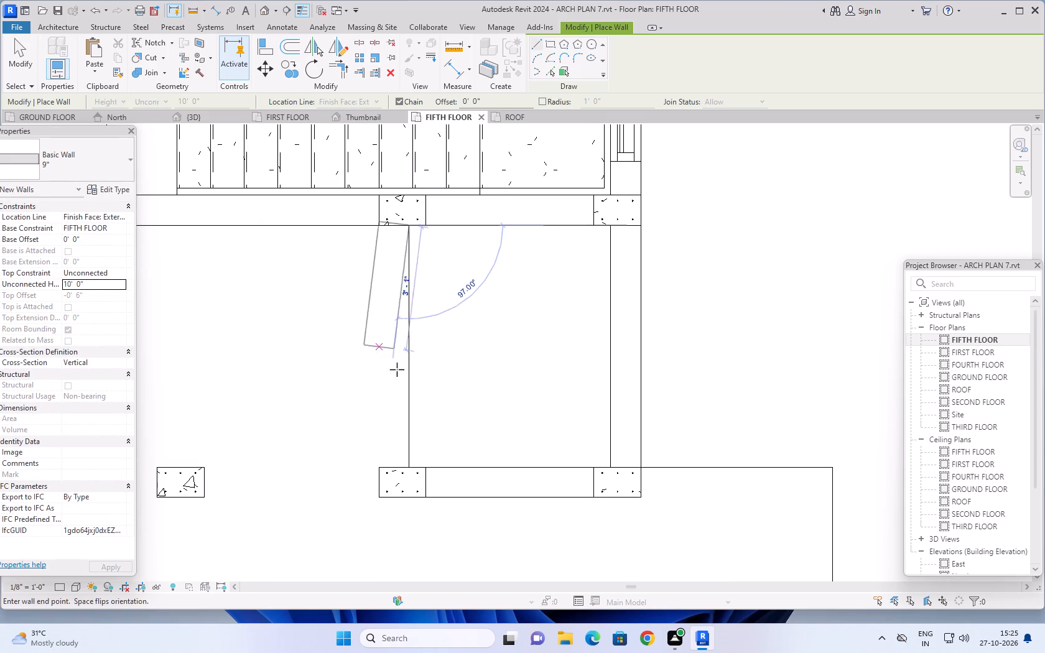
pyautogui.click(411, 465)
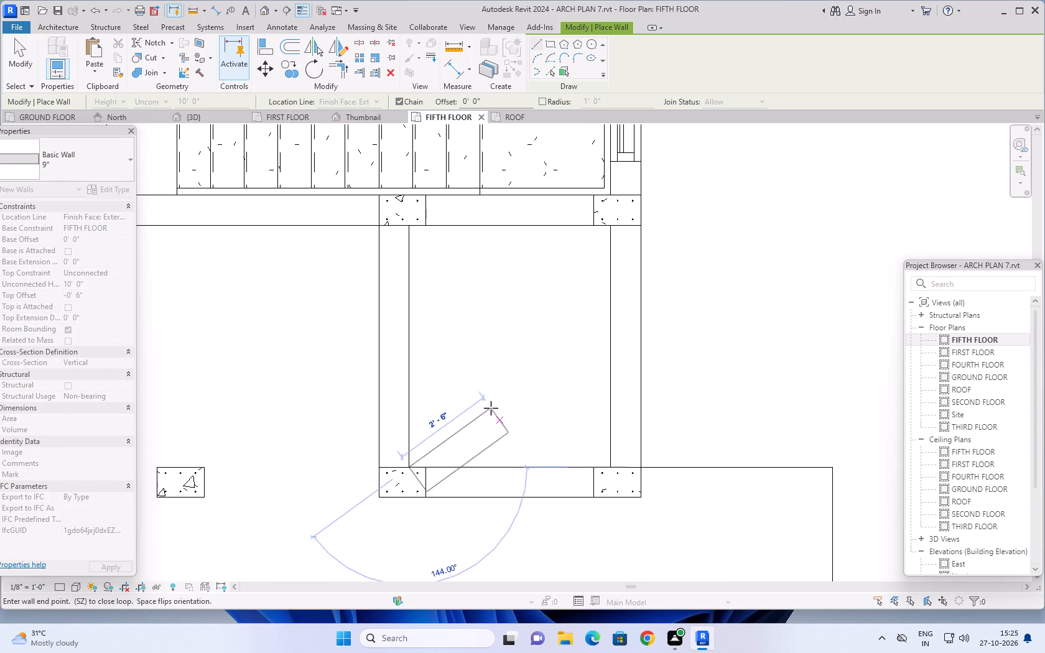
pyautogui.press('Escape')
pyautogui.scroll(-6, 514, 384)
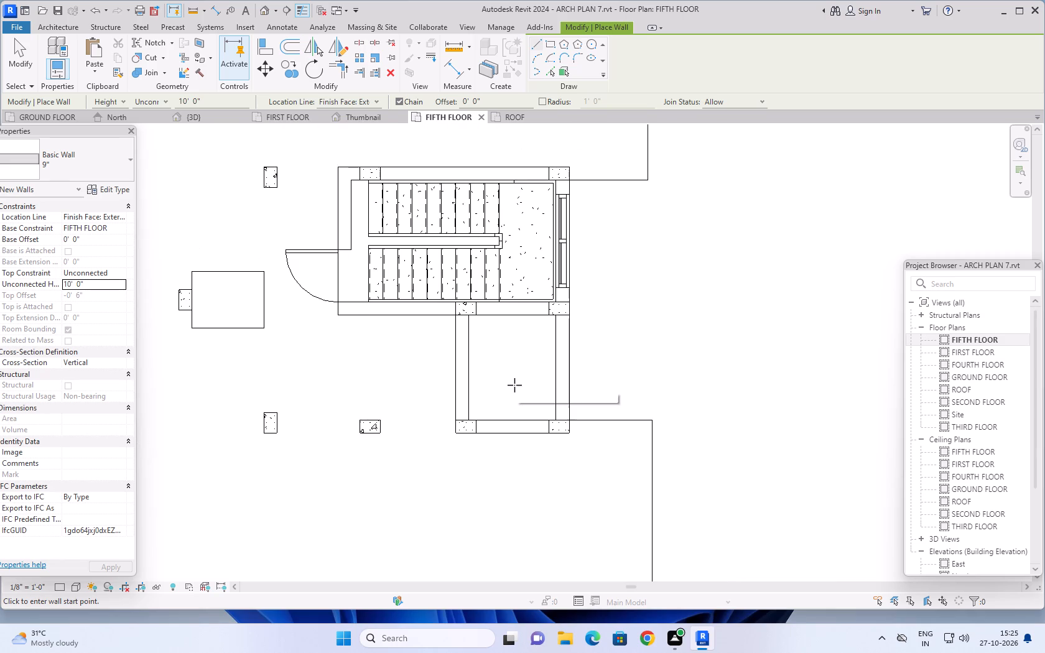
pyautogui.scroll(-1, 514, 386)
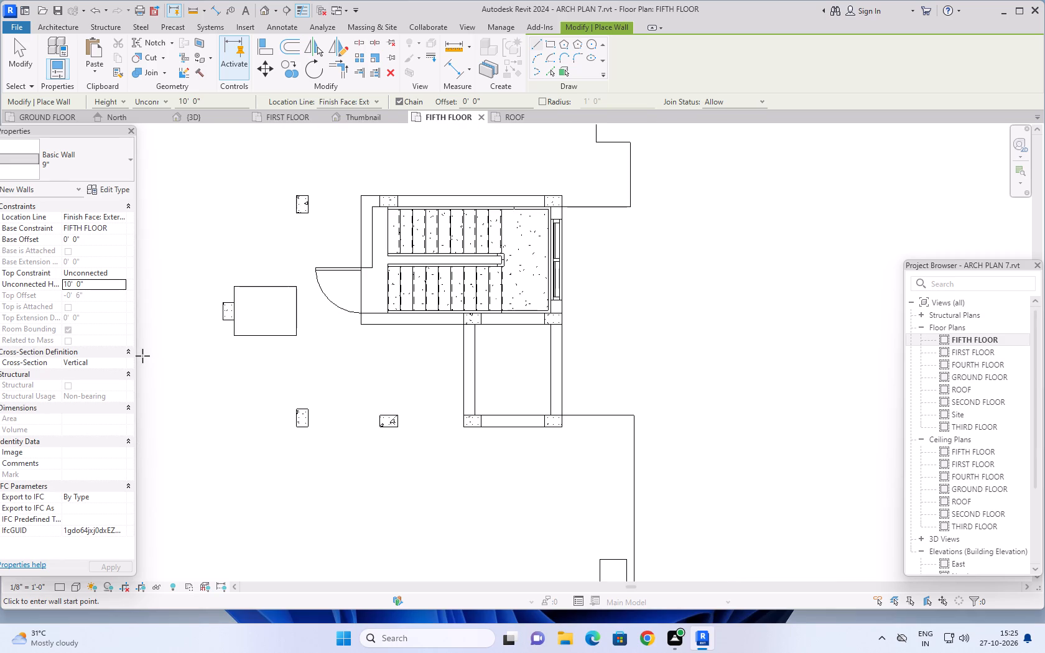
pyautogui.click(45, 117)
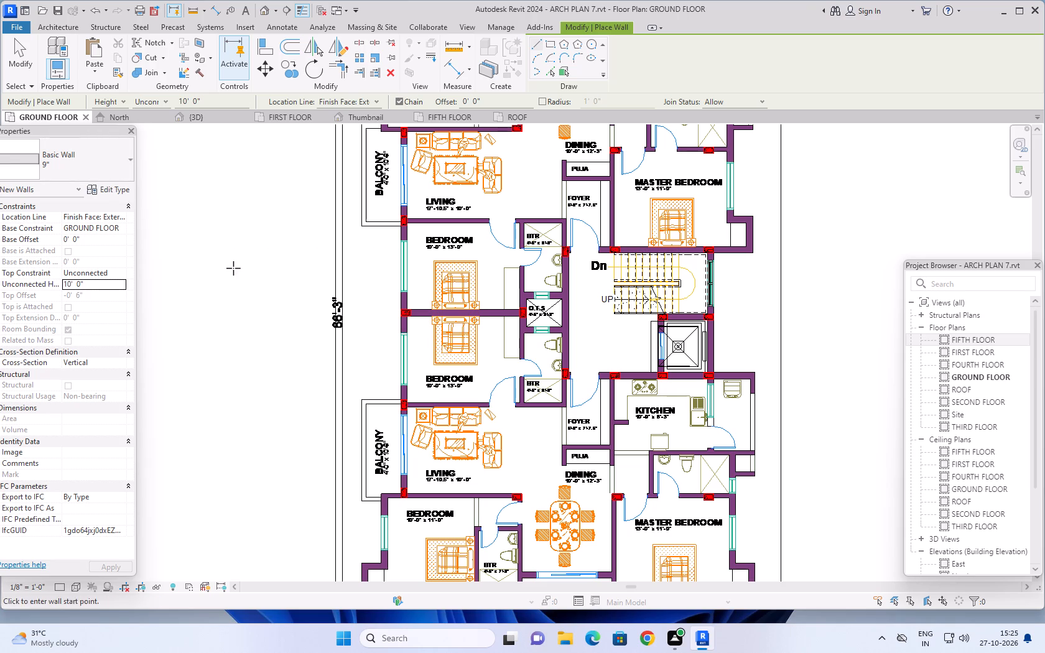
pyautogui.press('Escape')
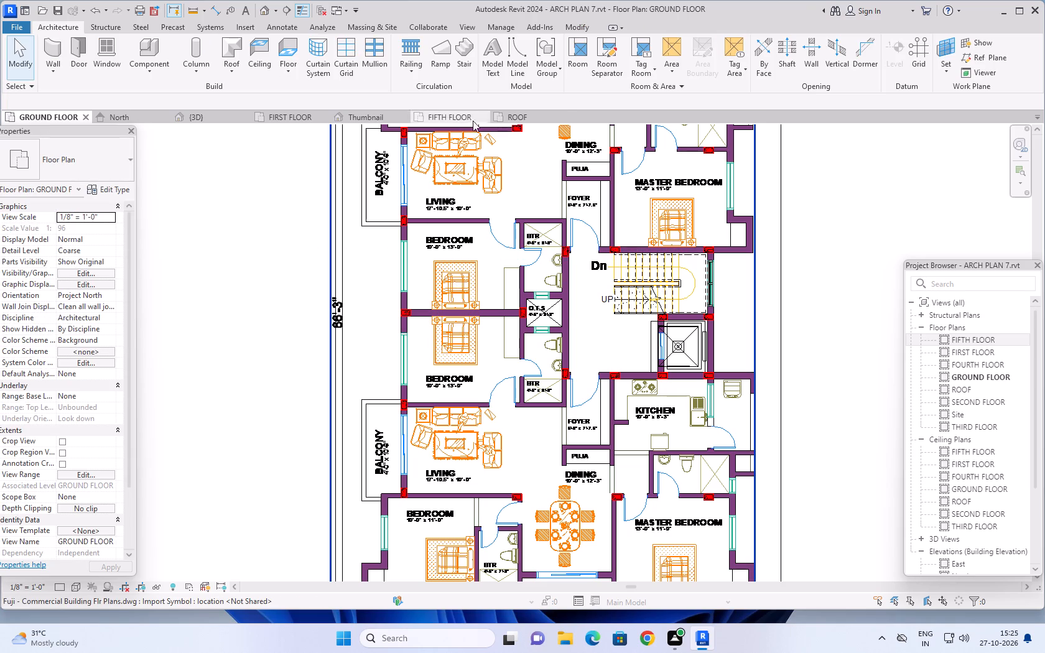
# Examine the rooftop lift shaft walls in 3D, including their tops beneath the stair roof slab and the adjoining columns.
pyautogui.click(218, 119)
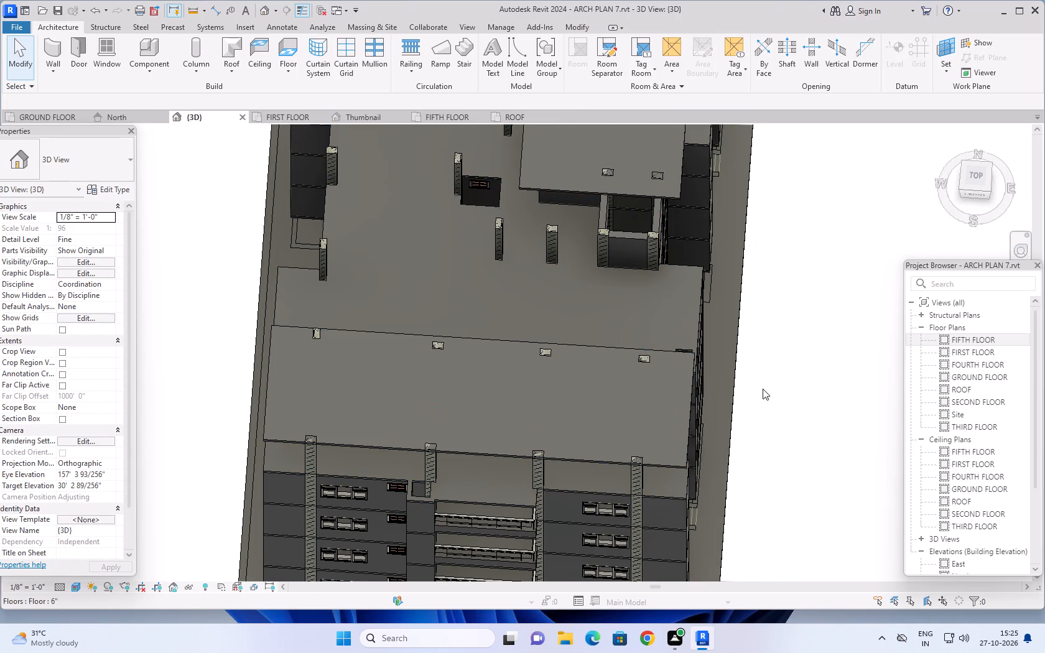
pyautogui.keyDown('shift'); pyautogui.moveTo(759, 393); pyautogui.dragTo(629, 256, button='middle'); pyautogui.keyUp('shift')
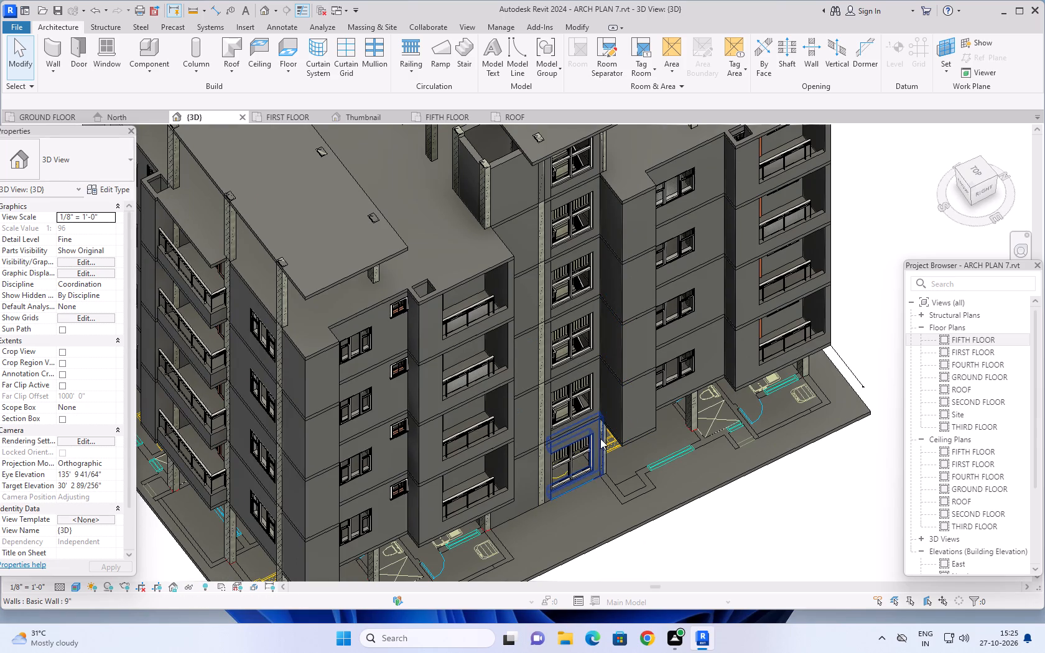
pyautogui.keyDown('shift'); pyautogui.moveTo(591, 476); pyautogui.dragTo(685, 349, button='middle'); pyautogui.keyUp('shift')
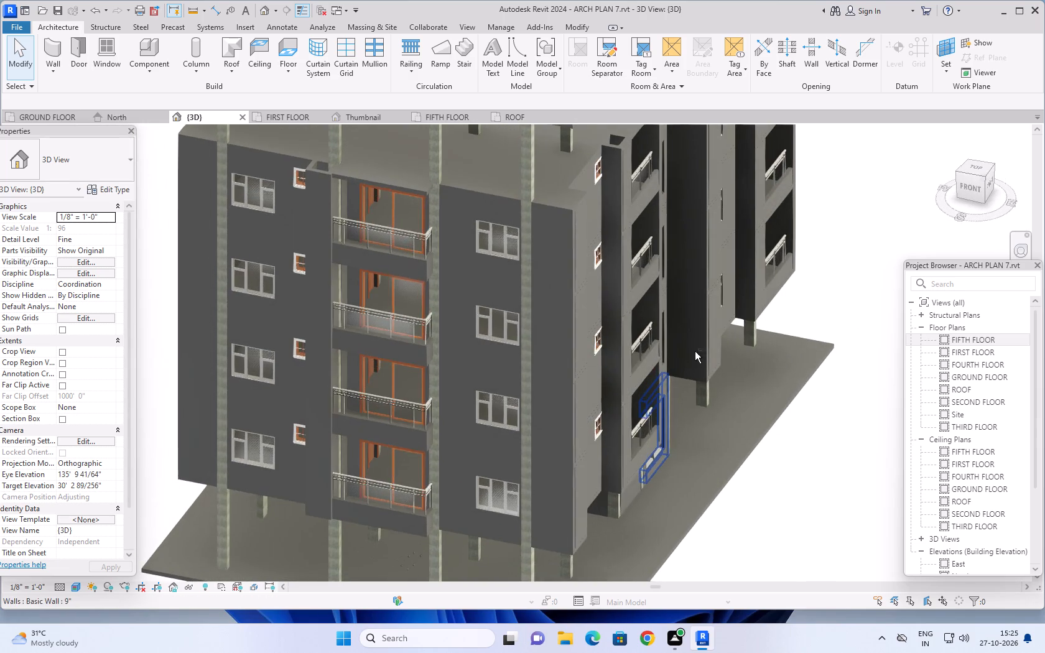
pyautogui.moveTo(720, 357); pyautogui.dragTo(612, 516, button='middle')
pyautogui.keyDown('shift'); pyautogui.middleClick(674, 385); pyautogui.keyUp('shift')
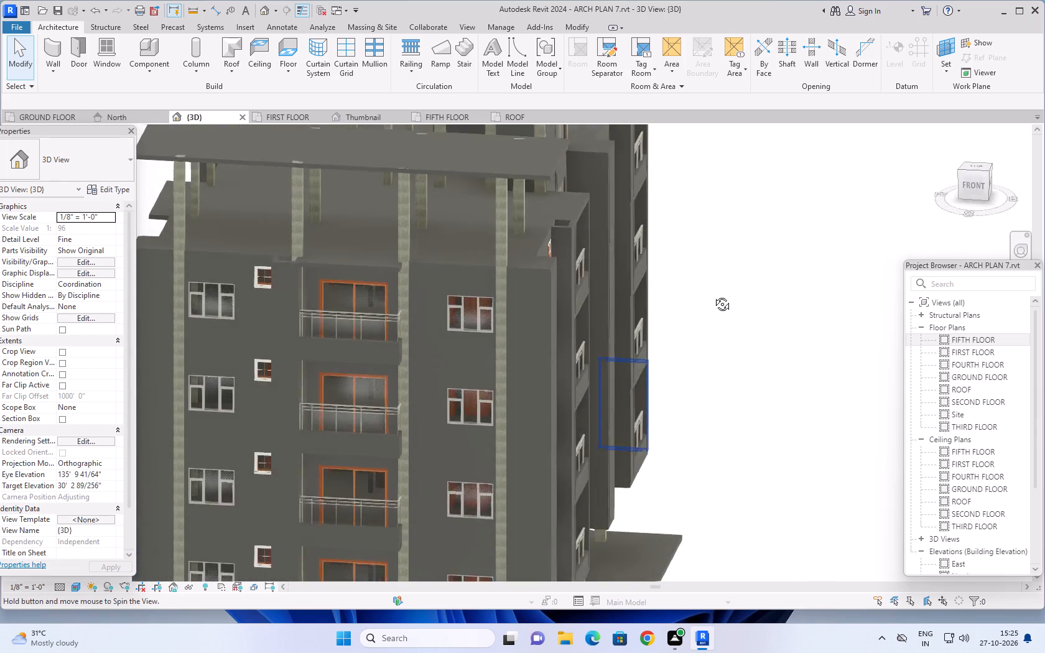
pyautogui.moveTo(728, 320); pyautogui.dragTo(661, 430, button='middle')
pyautogui.keyDown('shift'); pyautogui.moveTo(657, 346); pyautogui.dragTo(657, 345, button='middle'); pyautogui.keyUp('shift')
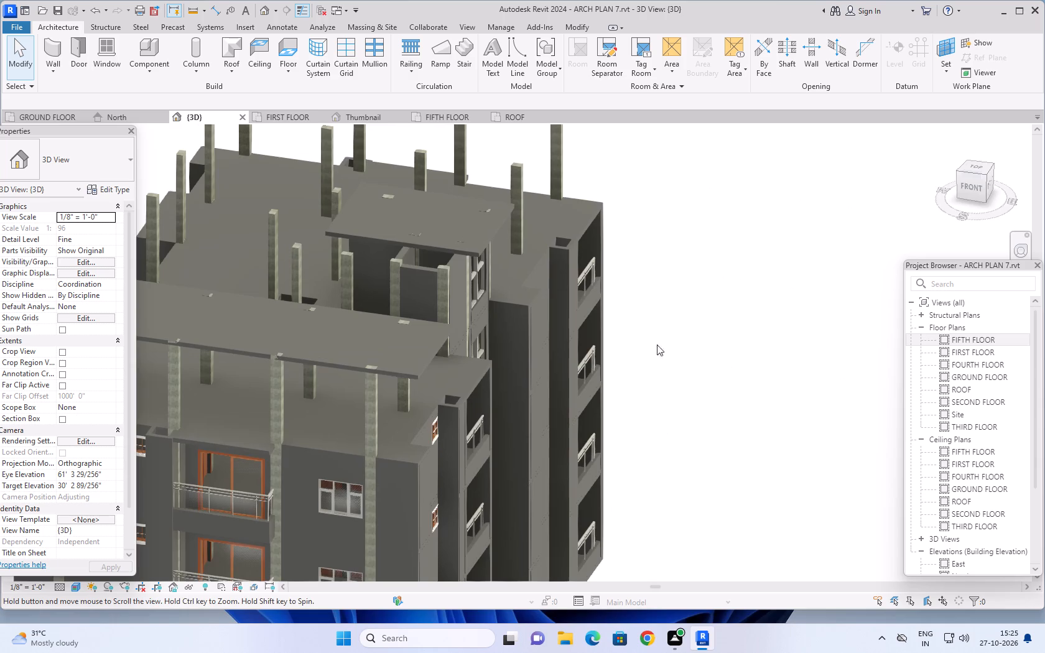
pyautogui.keyDown('shift'); pyautogui.moveTo(657, 345); pyautogui.dragTo(689, 256, button='middle'); pyautogui.keyUp('shift')
pyautogui.scroll(3, 425, 183)
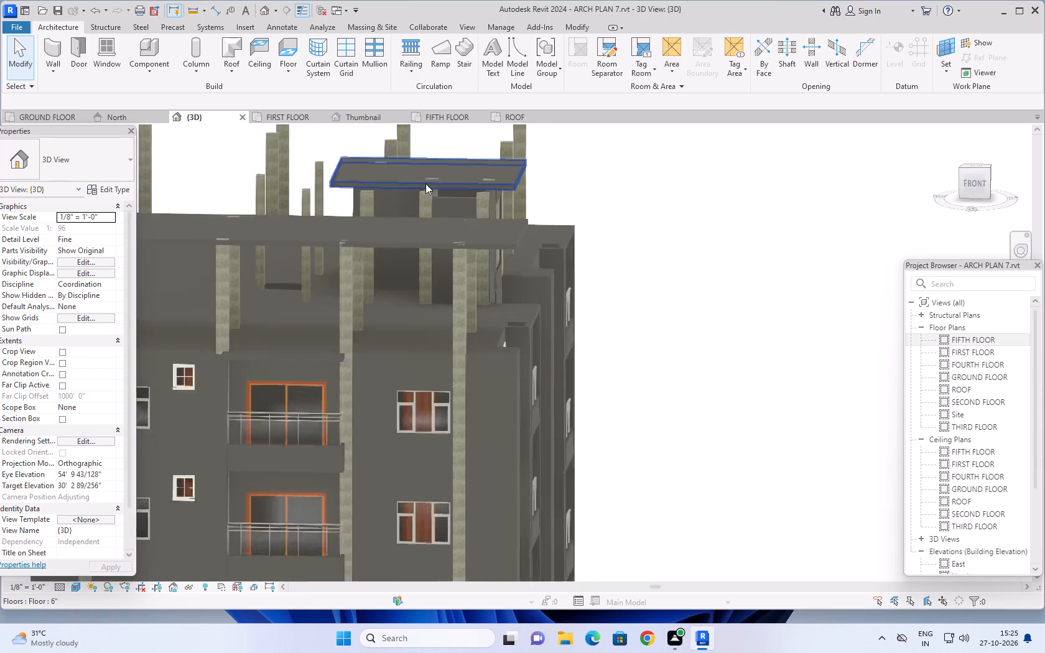
pyautogui.scroll(5, 425, 183)
pyautogui.keyDown('shift'); pyautogui.moveTo(470, 217); pyautogui.dragTo(404, 200, button='middle'); pyautogui.keyUp('shift')
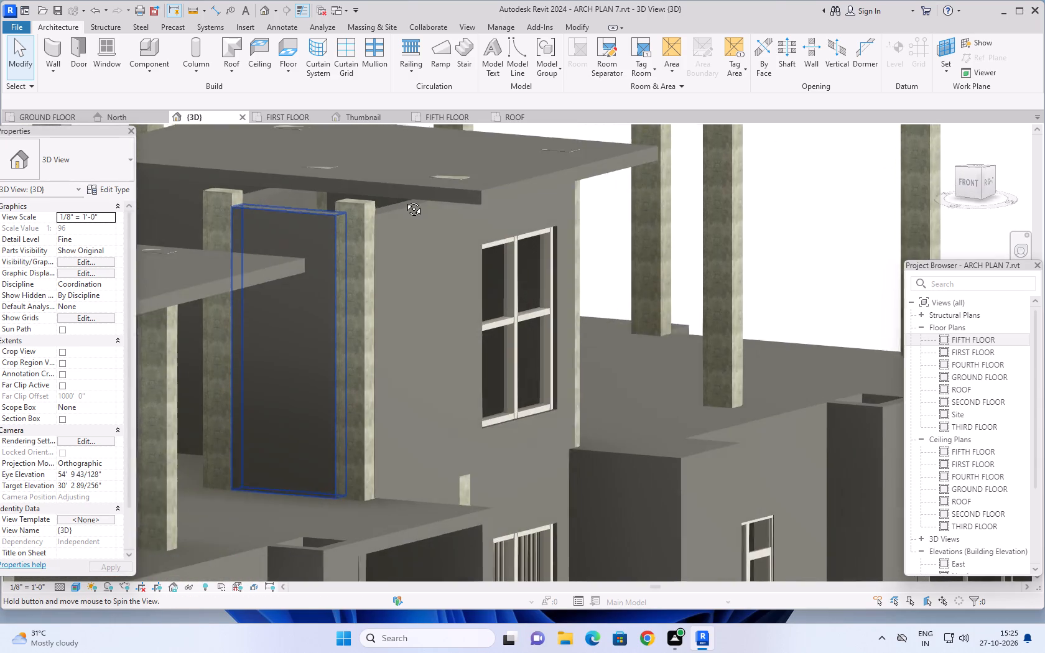
pyautogui.keyDown('shift'); pyautogui.moveTo(404, 200); pyautogui.dragTo(404, 193, button='middle'); pyautogui.keyUp('shift')
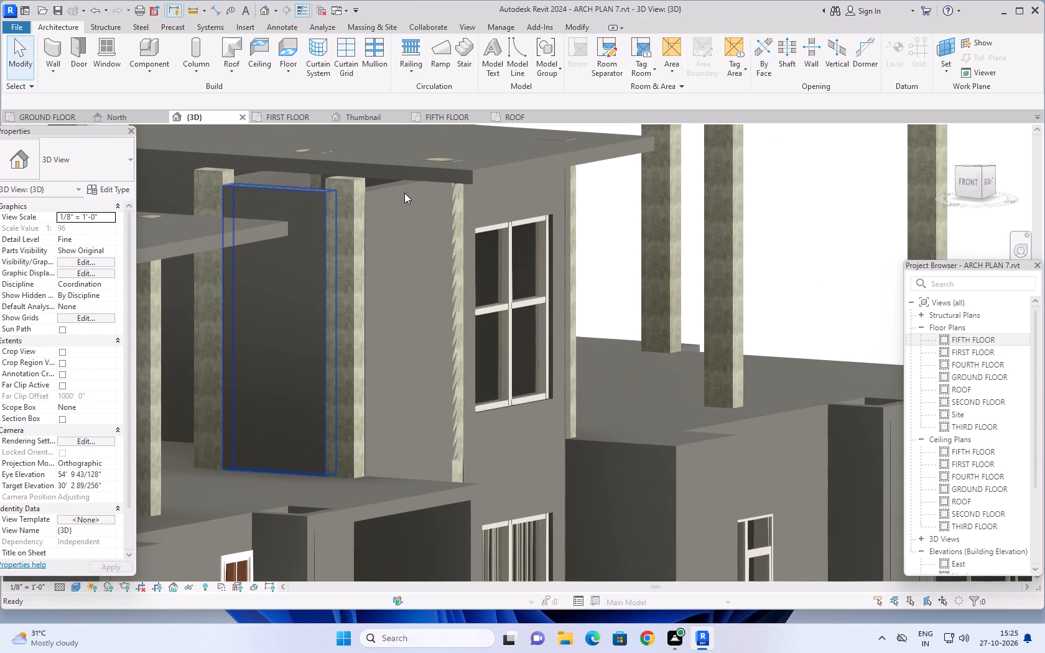
pyautogui.scroll(6, 404, 193)
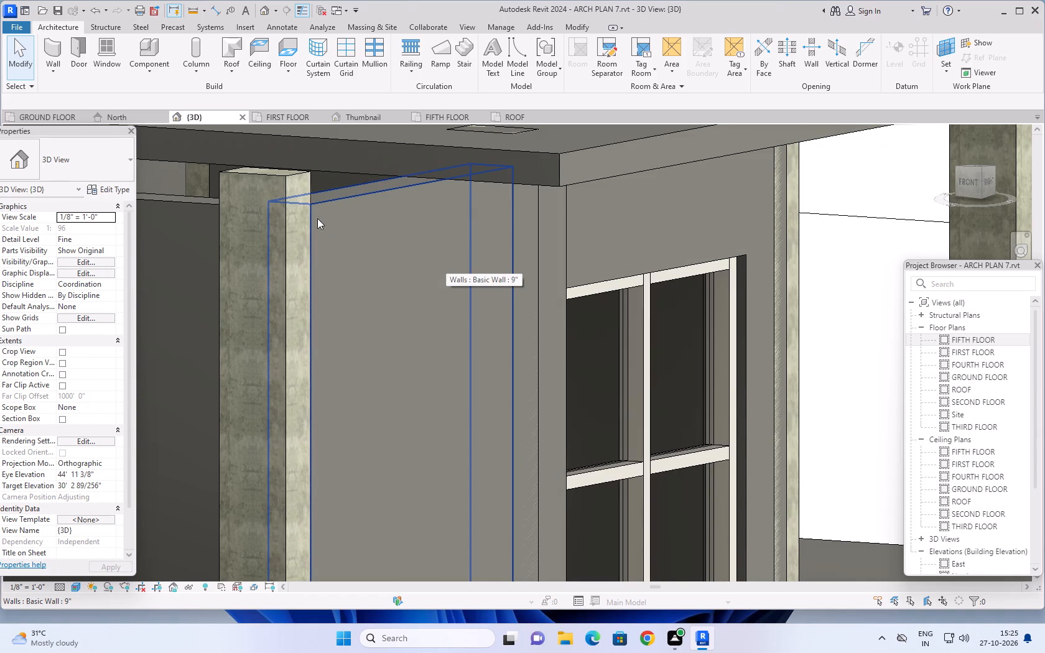
pyautogui.scroll(-7, 273, 190)
pyautogui.moveTo(310, 231); pyautogui.dragTo(328, 238, button='middle')
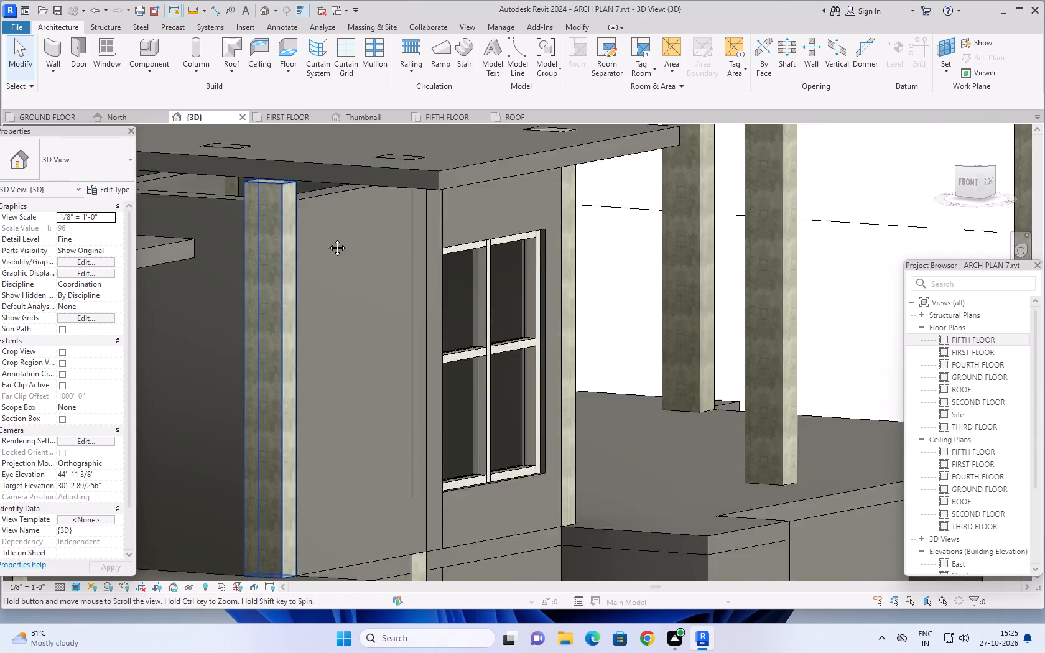
pyautogui.moveTo(328, 238); pyautogui.dragTo(453, 263, button='middle')
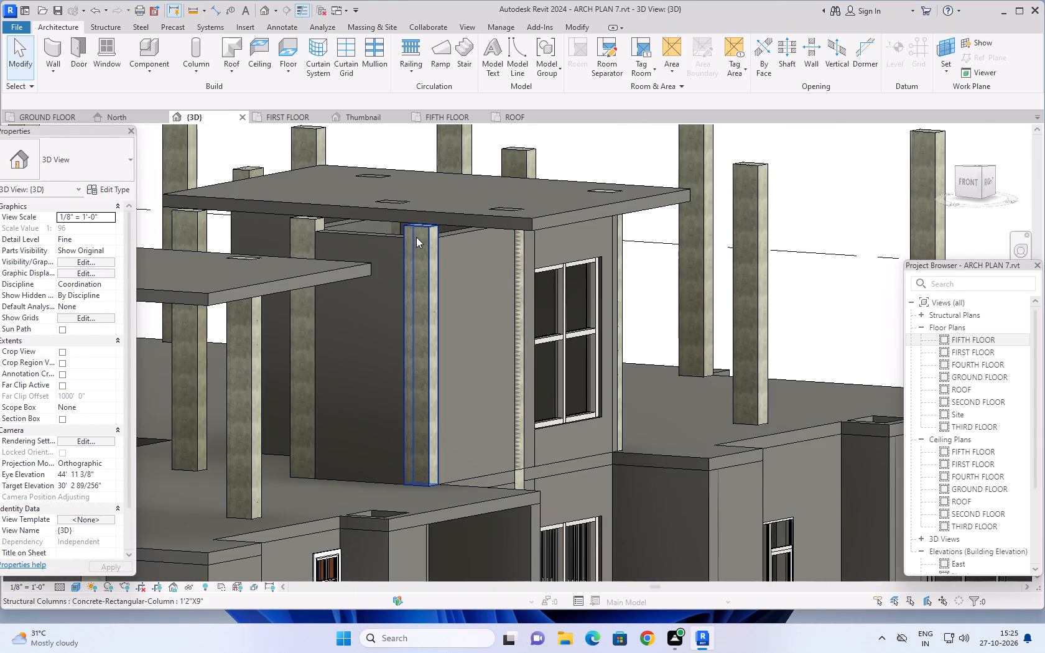
# Select the two 1'2"X9" structural columns at the rooftop lift shaft's end opposite the staircase.
pyautogui.click(417, 236)
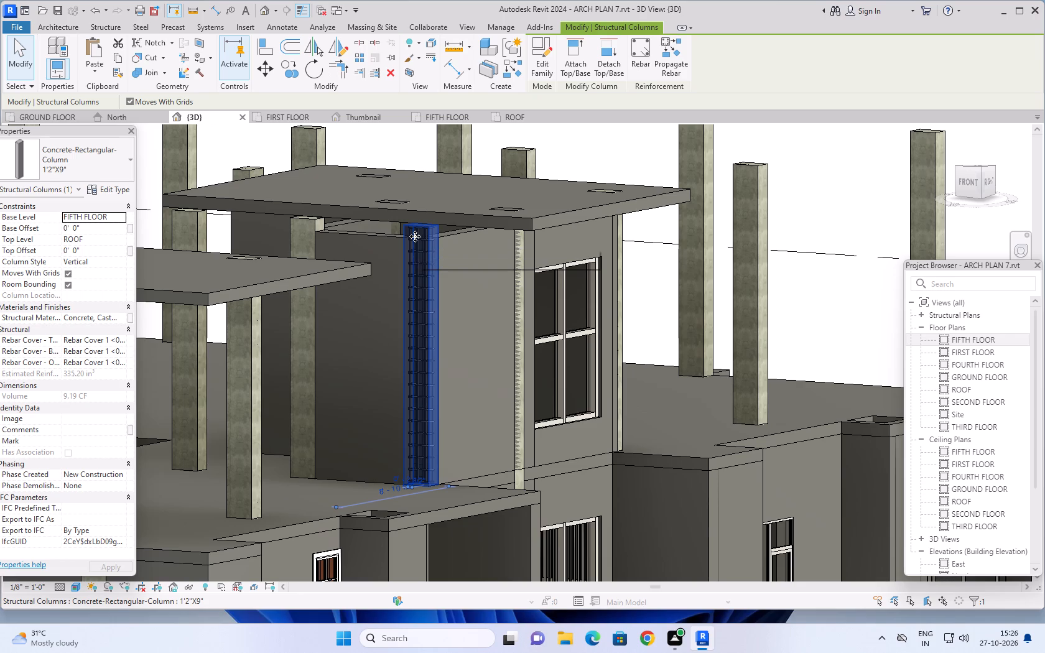
pyautogui.keyDown('ctrl'); pyautogui.click(309, 223); pyautogui.keyUp('ctrl')
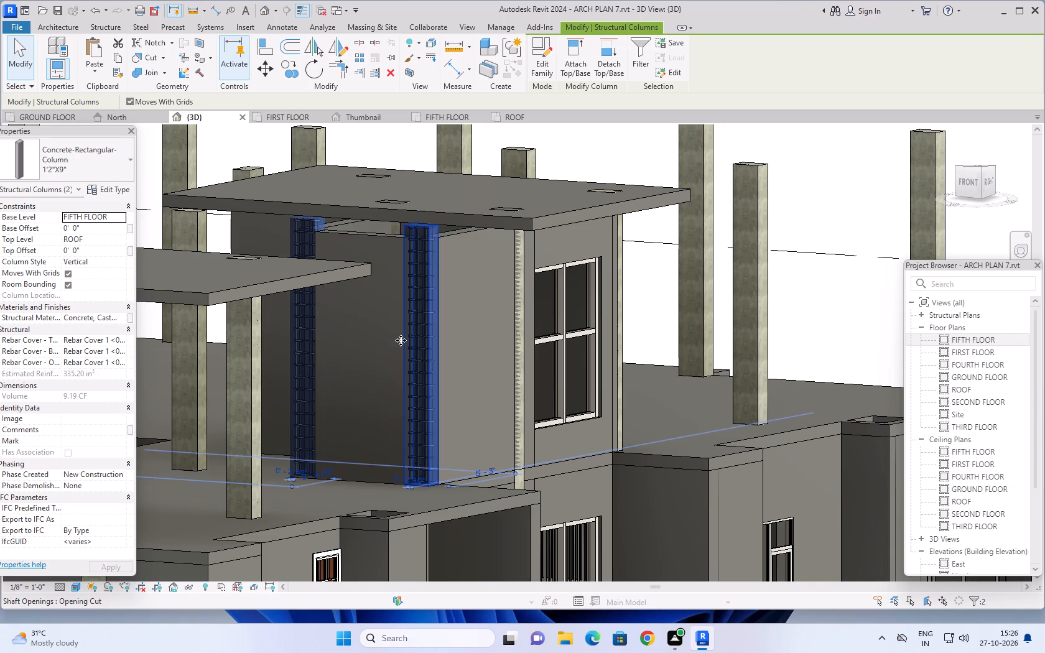
pyautogui.moveTo(400, 364); pyautogui.dragTo(397, 421, button='middle')
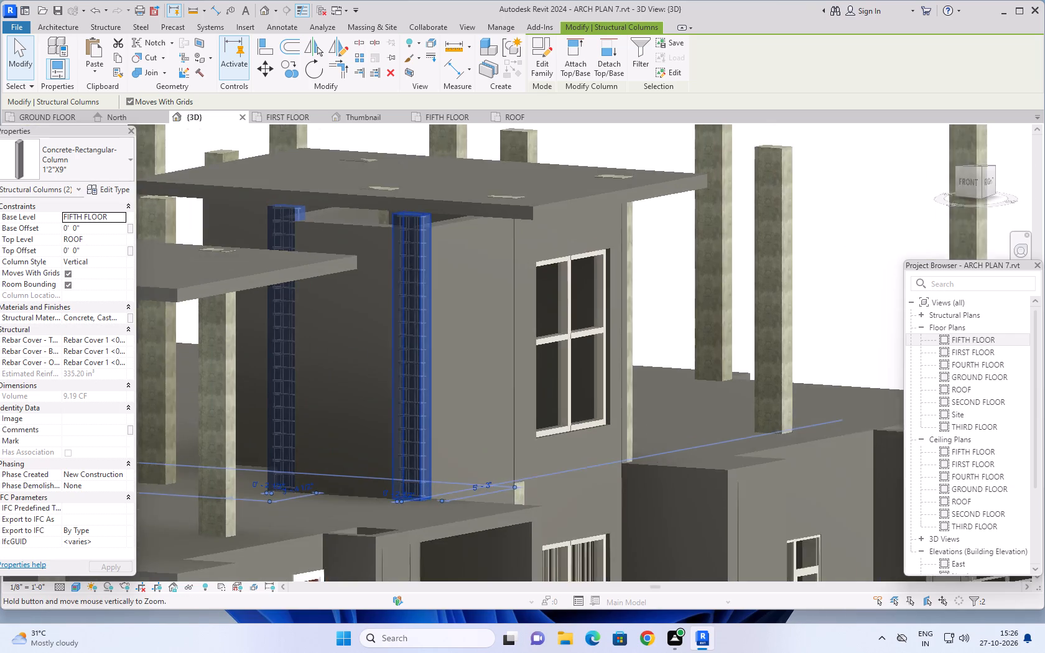
pyautogui.moveTo(397, 421); pyautogui.dragTo(391, 433, button='middle')
pyautogui.scroll(-5, 419, 376)
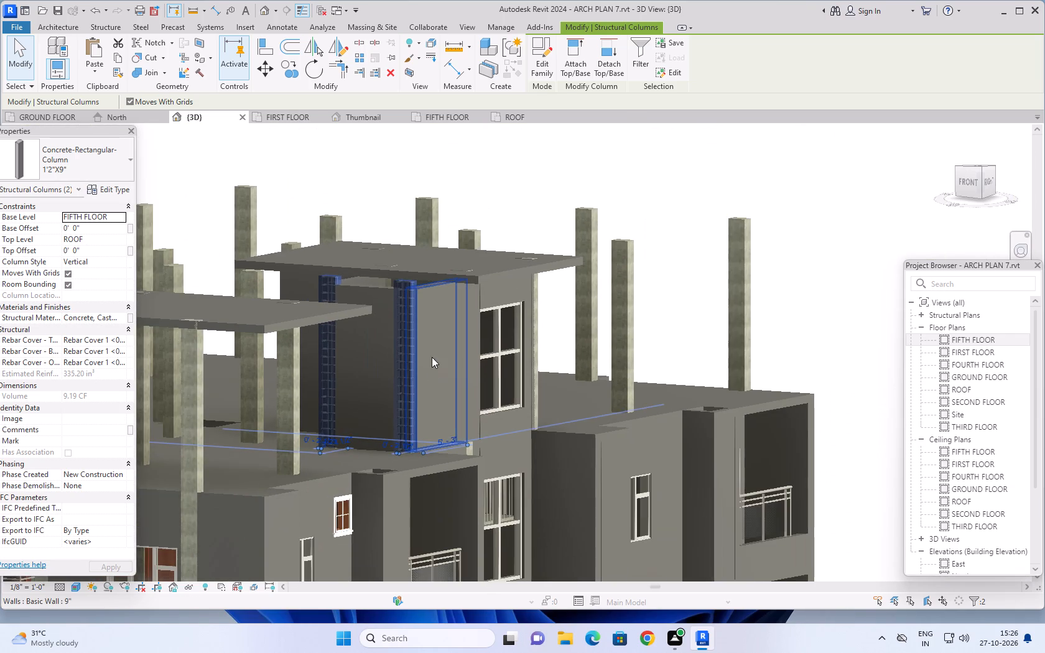
pyautogui.keyDown('shift'); pyautogui.moveTo(432, 356); pyautogui.dragTo(399, 433, button='middle'); pyautogui.keyUp('shift')
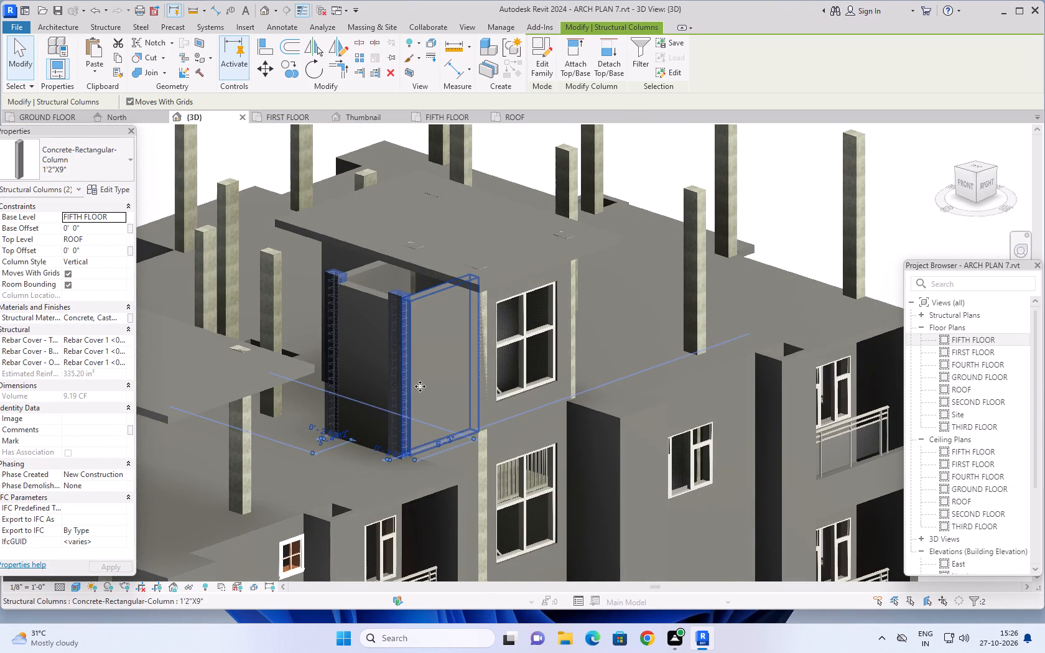
pyautogui.keyDown('shift'); pyautogui.moveTo(397, 389); pyautogui.dragTo(423, 400, button='middle'); pyautogui.keyUp('shift')
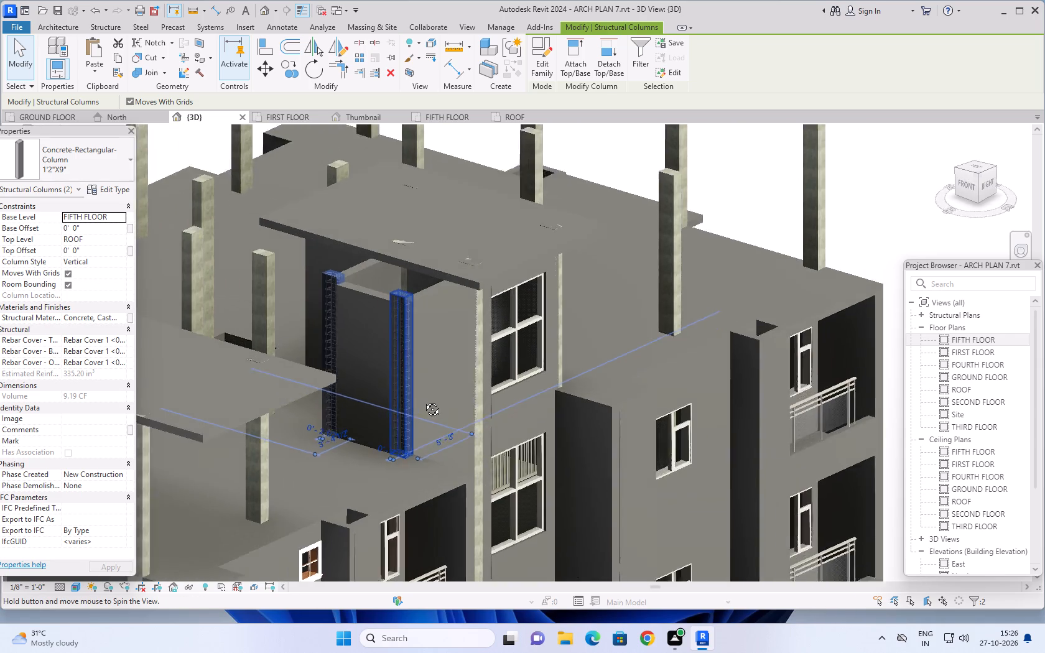
pyautogui.keyDown('shift'); pyautogui.moveTo(423, 400); pyautogui.dragTo(436, 379, button='middle'); pyautogui.keyUp('shift')
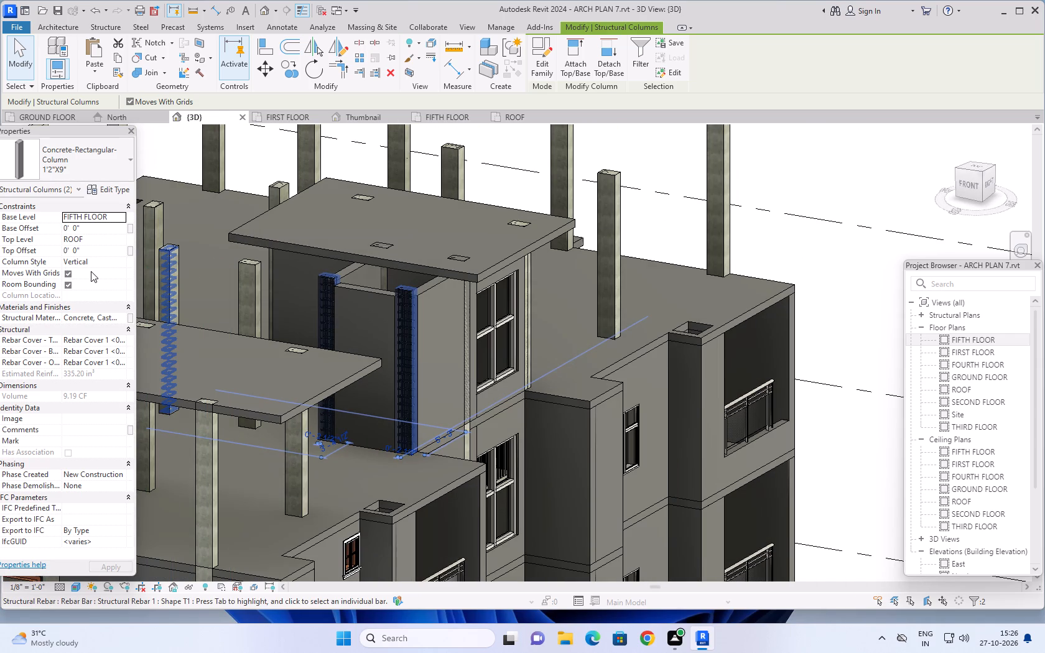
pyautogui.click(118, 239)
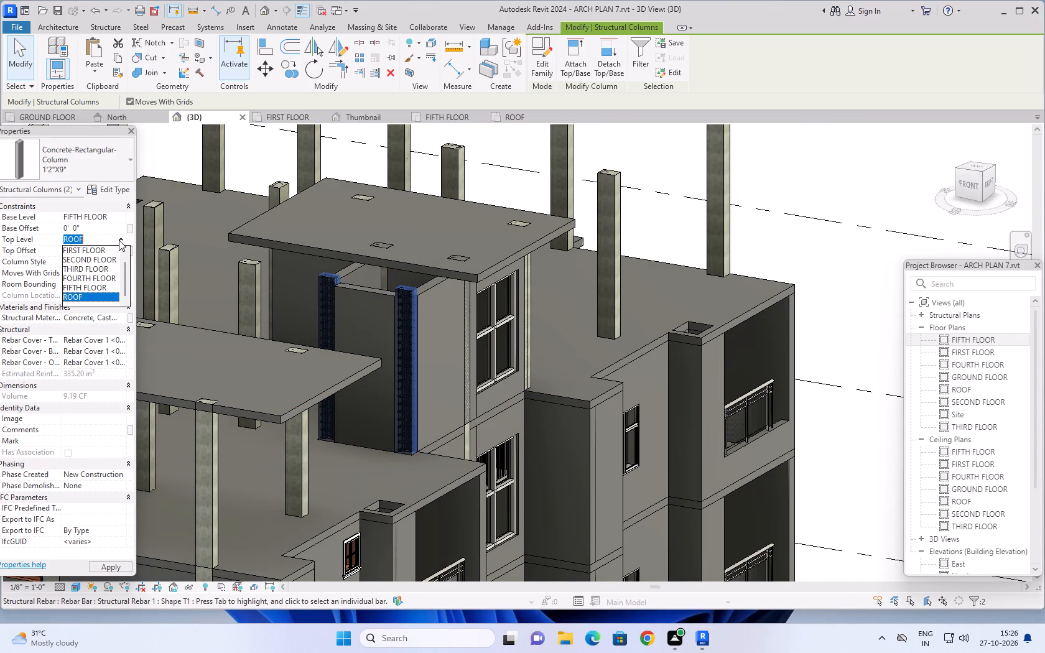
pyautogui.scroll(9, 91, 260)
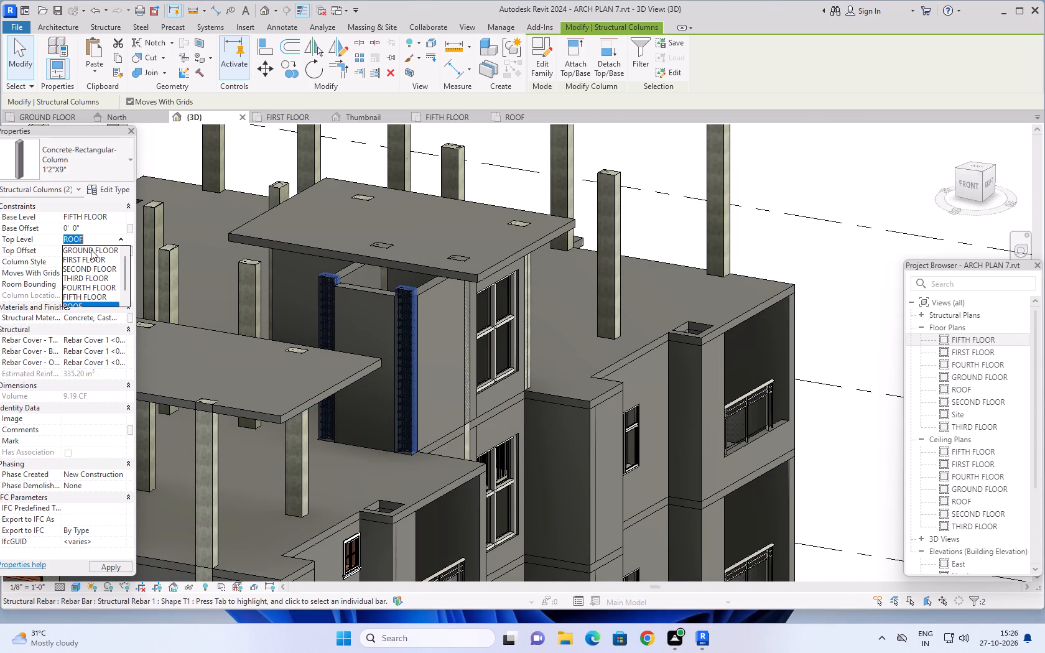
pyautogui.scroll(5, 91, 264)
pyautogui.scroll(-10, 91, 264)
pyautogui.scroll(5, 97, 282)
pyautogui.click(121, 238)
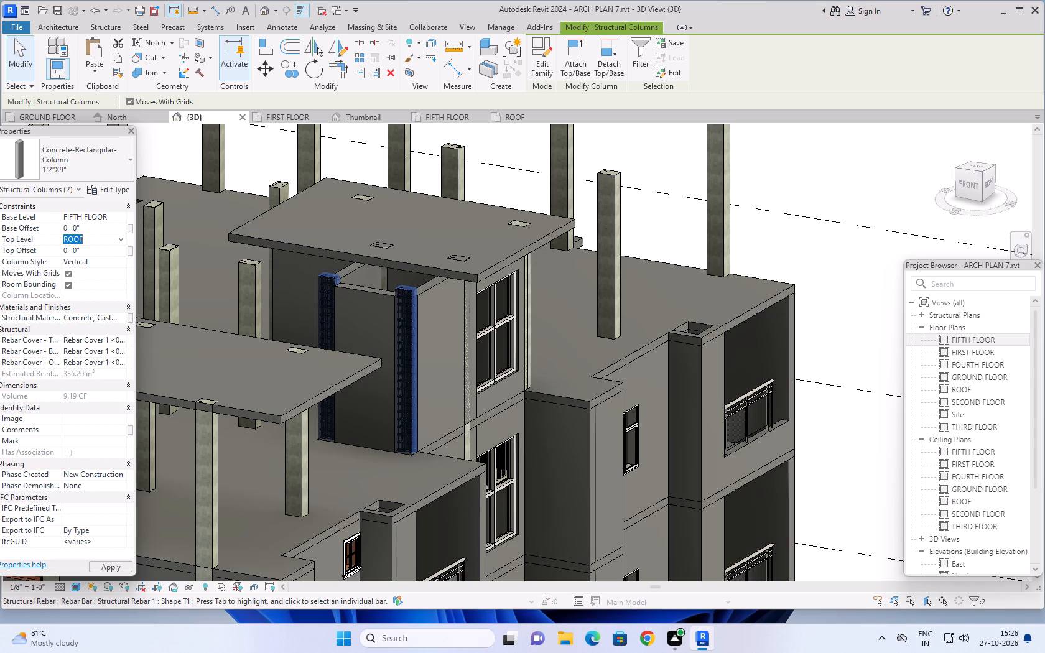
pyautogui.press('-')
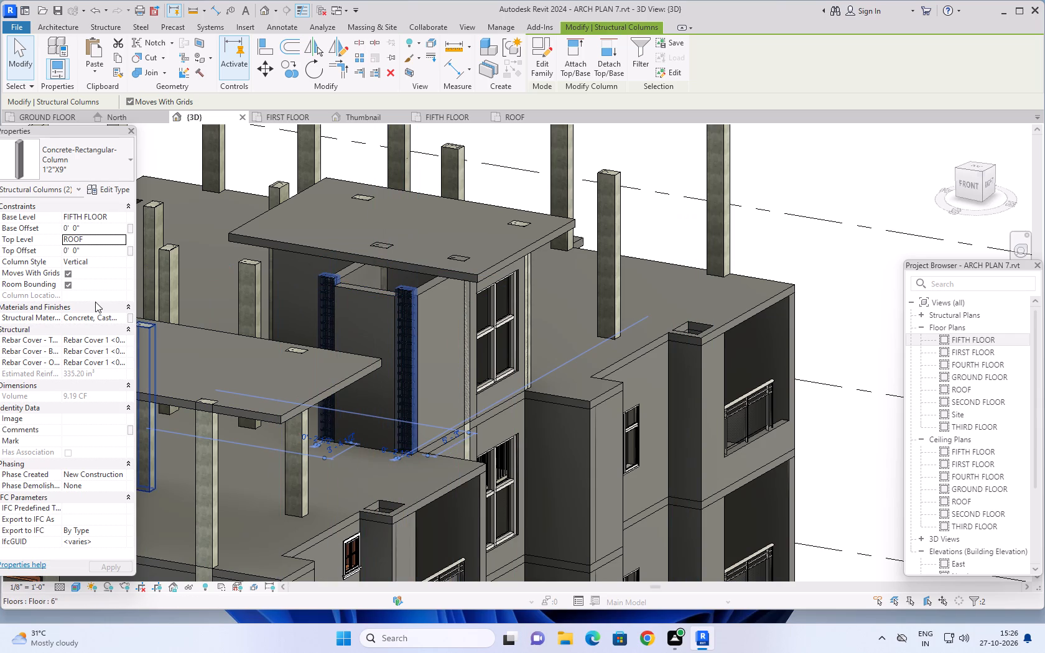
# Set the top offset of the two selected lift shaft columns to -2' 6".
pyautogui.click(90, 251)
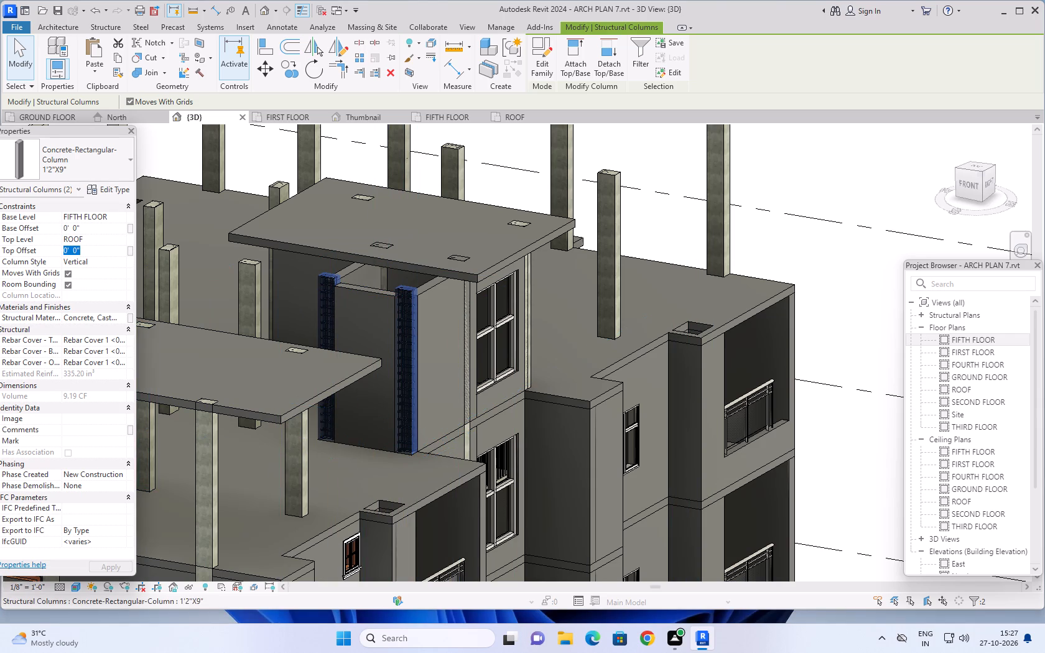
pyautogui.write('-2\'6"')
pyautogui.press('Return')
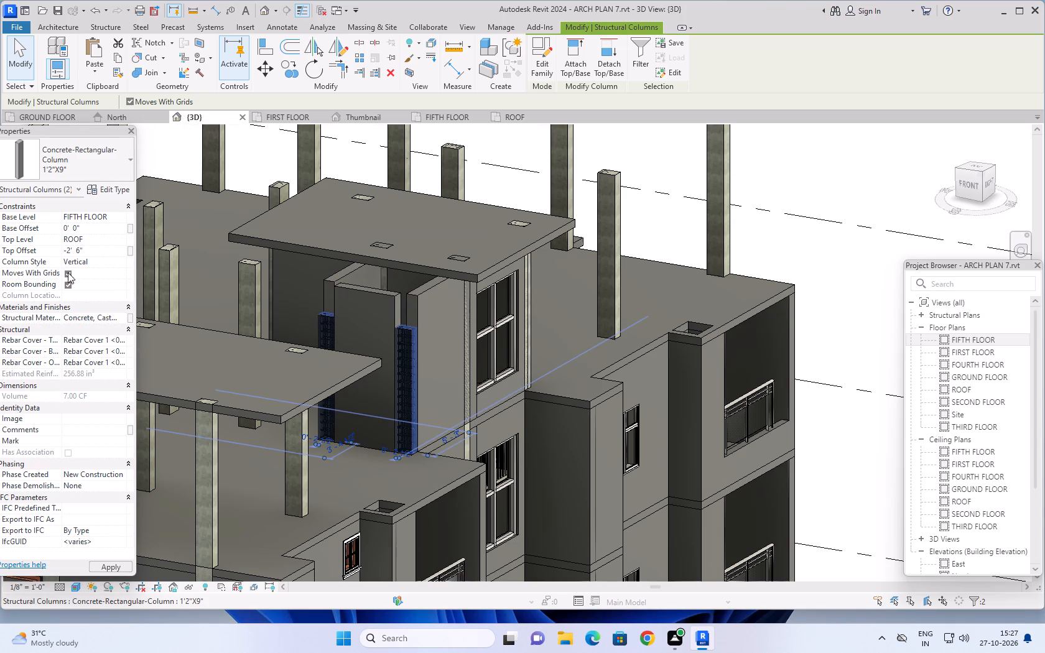
# Set the top offset of the two selected lift shaft columns to -2' 0".
pyautogui.click(101, 251)
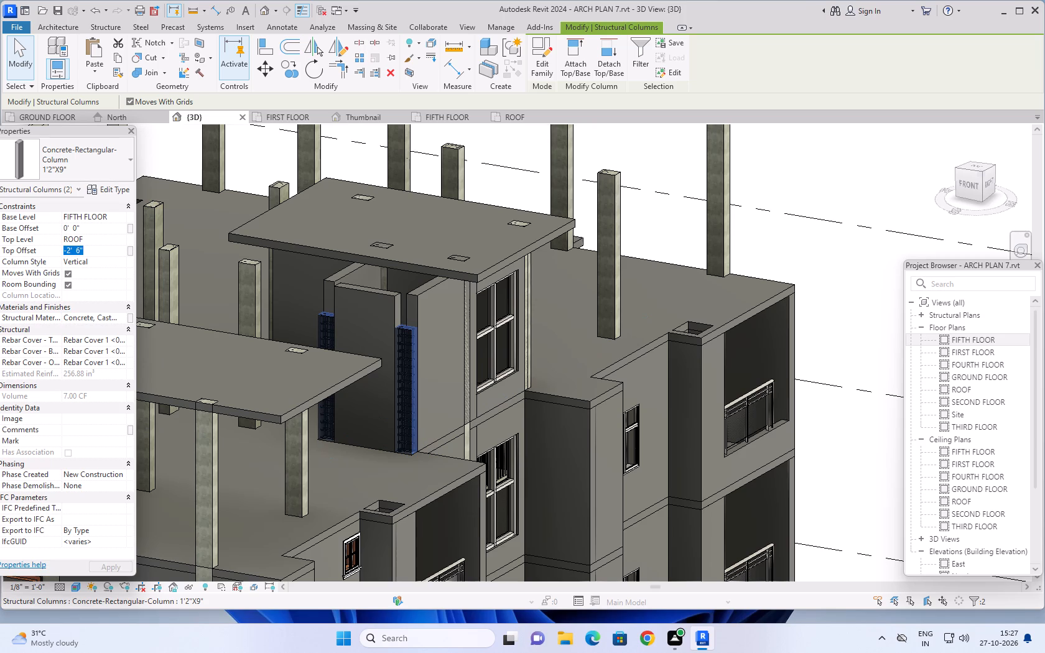
pyautogui.press('-')
pyautogui.write("2'")
pyautogui.press('Return')
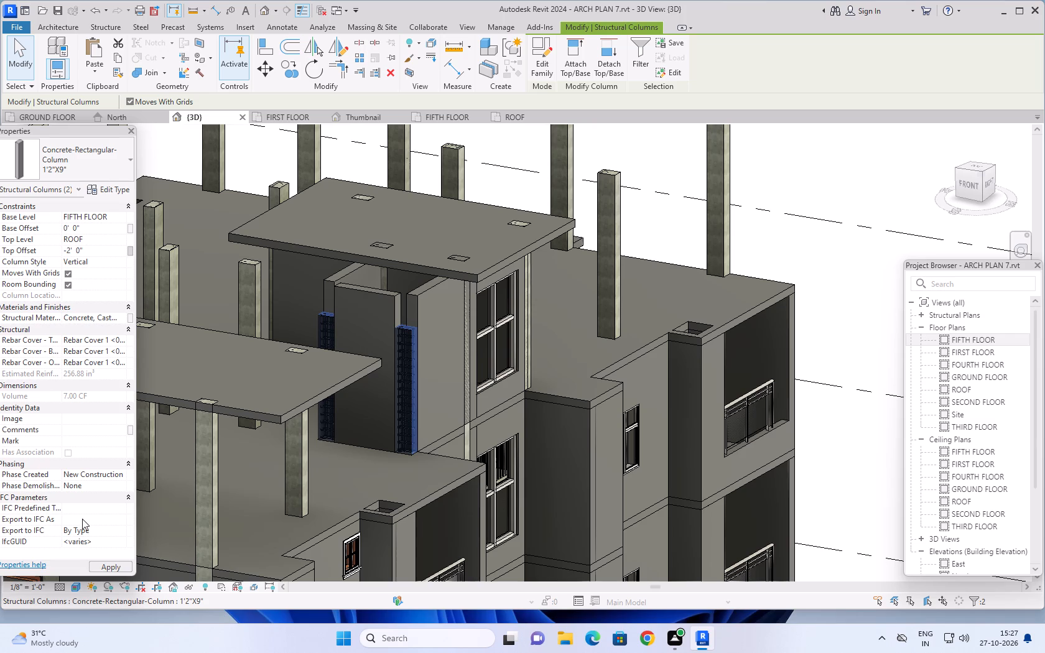
pyautogui.click(101, 568)
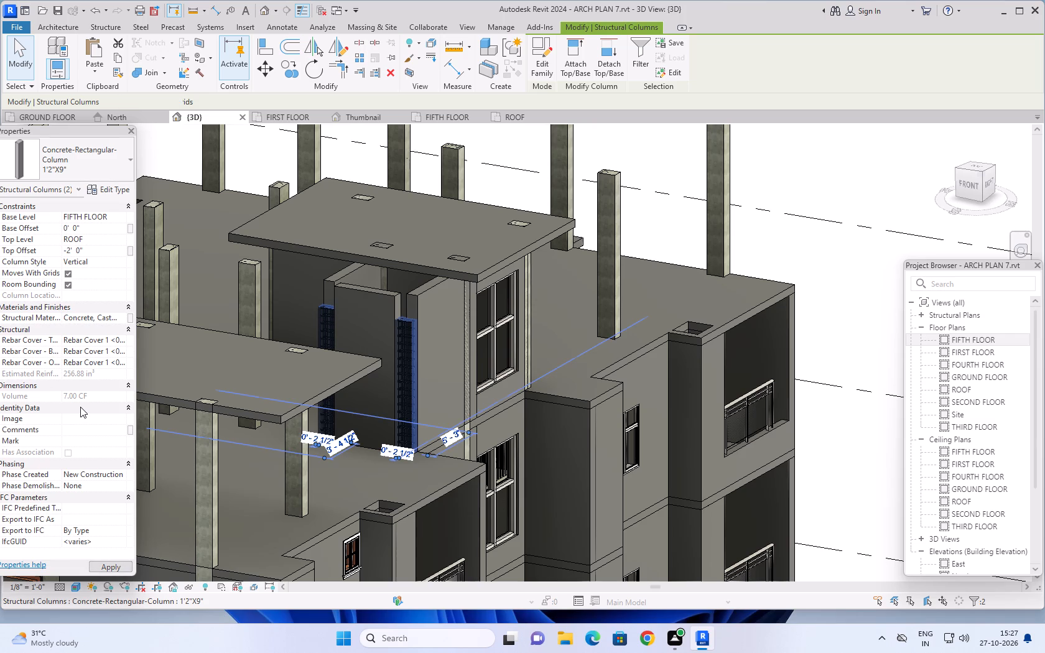
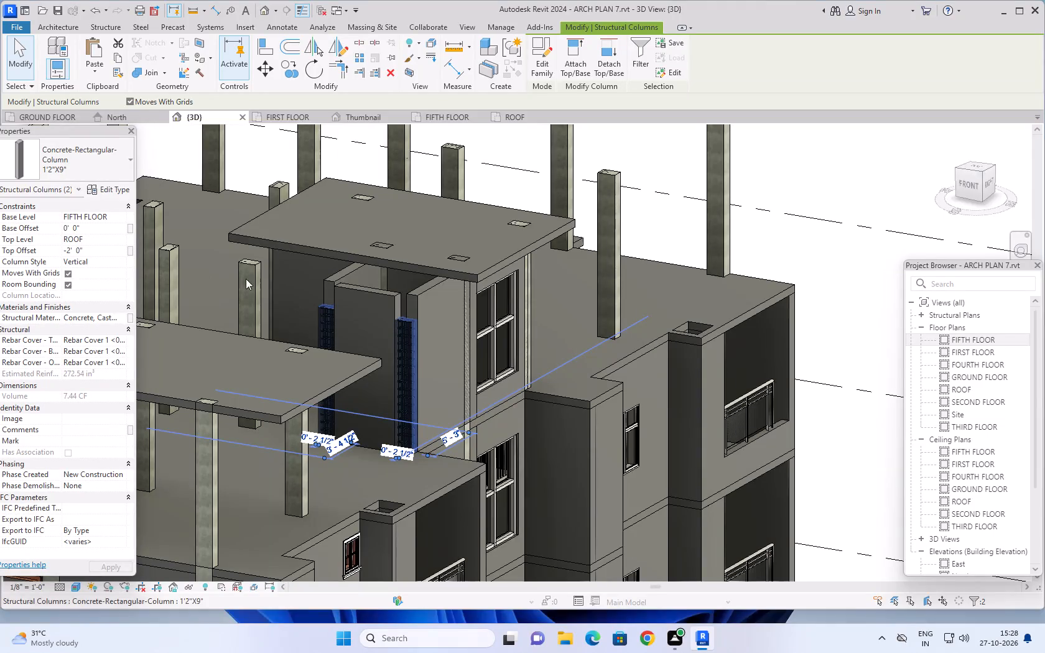
# Examine the whole building in 3D and from straight in front, comparing the rooftop lift shaft columns with the roof slabs.
pyautogui.scroll(1, 499, 305)
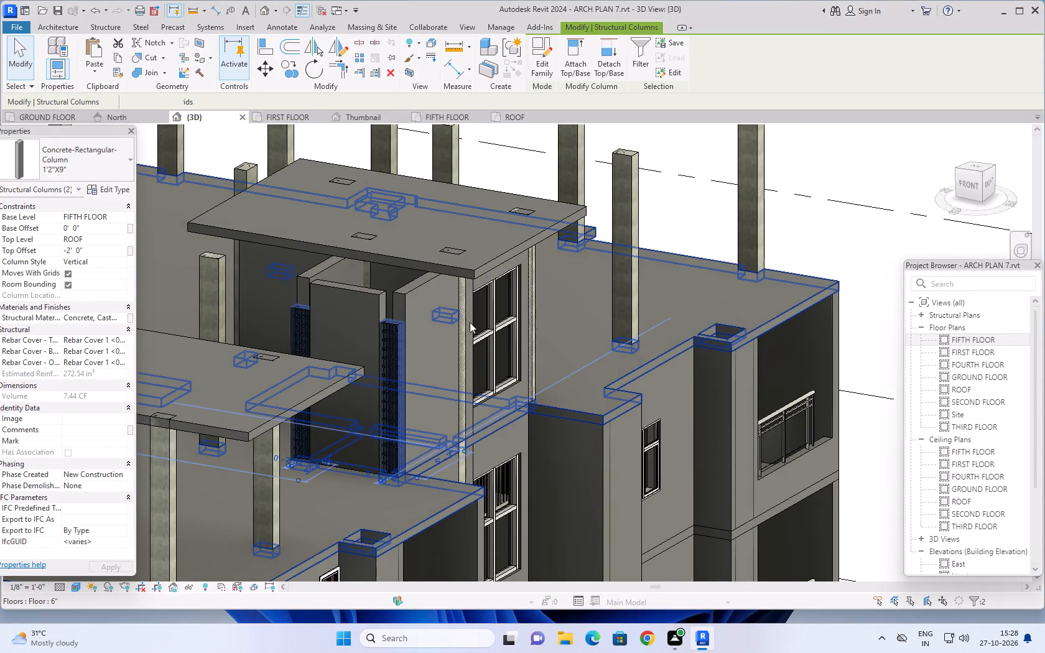
pyautogui.scroll(-4, 393, 327)
pyautogui.scroll(-3, 467, 346)
pyautogui.scroll(-2, 581, 356)
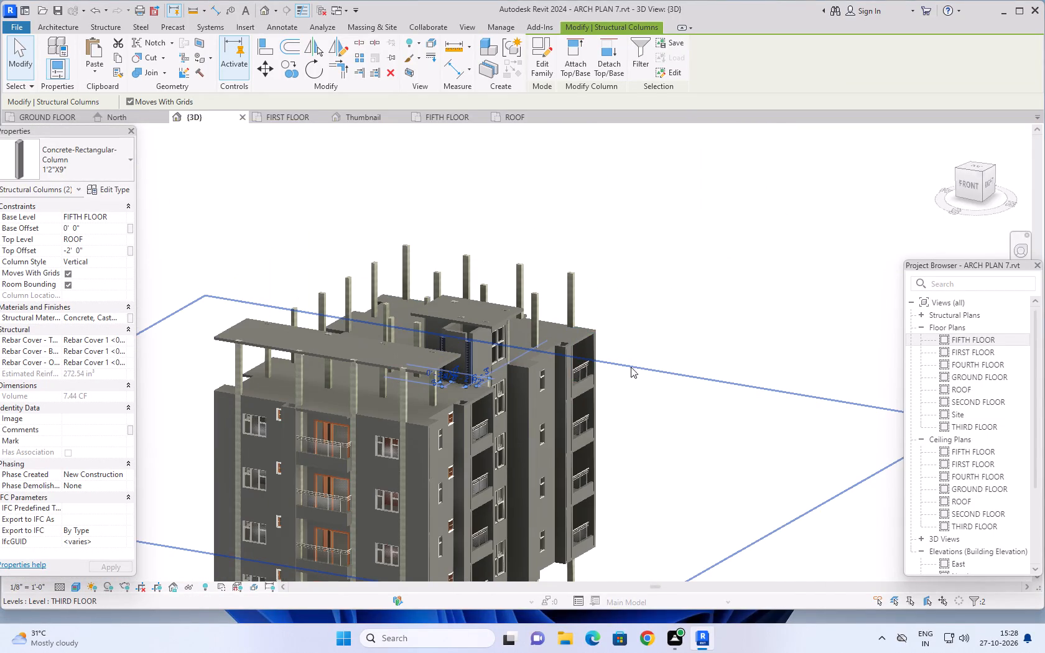
pyautogui.scroll(1, 679, 398)
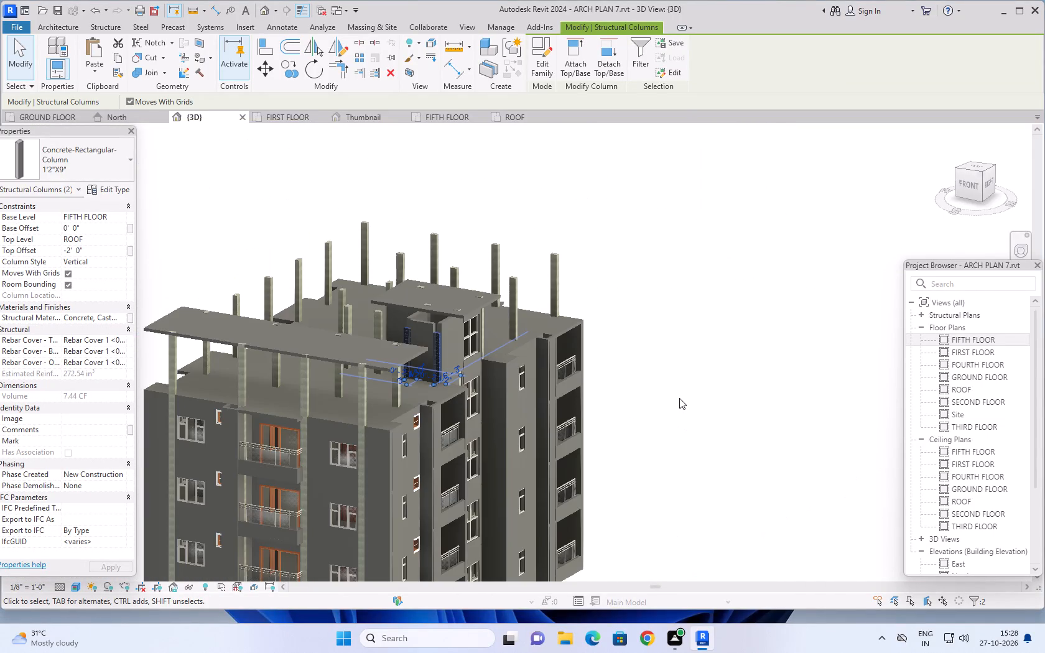
pyautogui.scroll(-2, 681, 401)
pyautogui.moveTo(694, 442); pyautogui.dragTo(679, 360, button='middle')
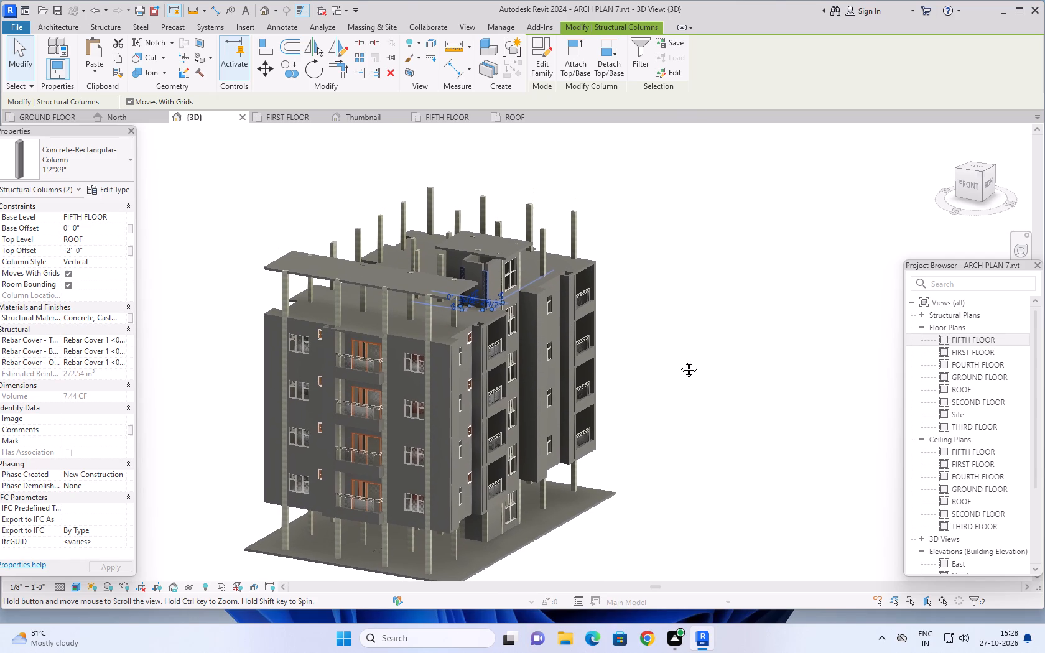
pyautogui.moveTo(679, 360); pyautogui.dragTo(677, 368, button='middle')
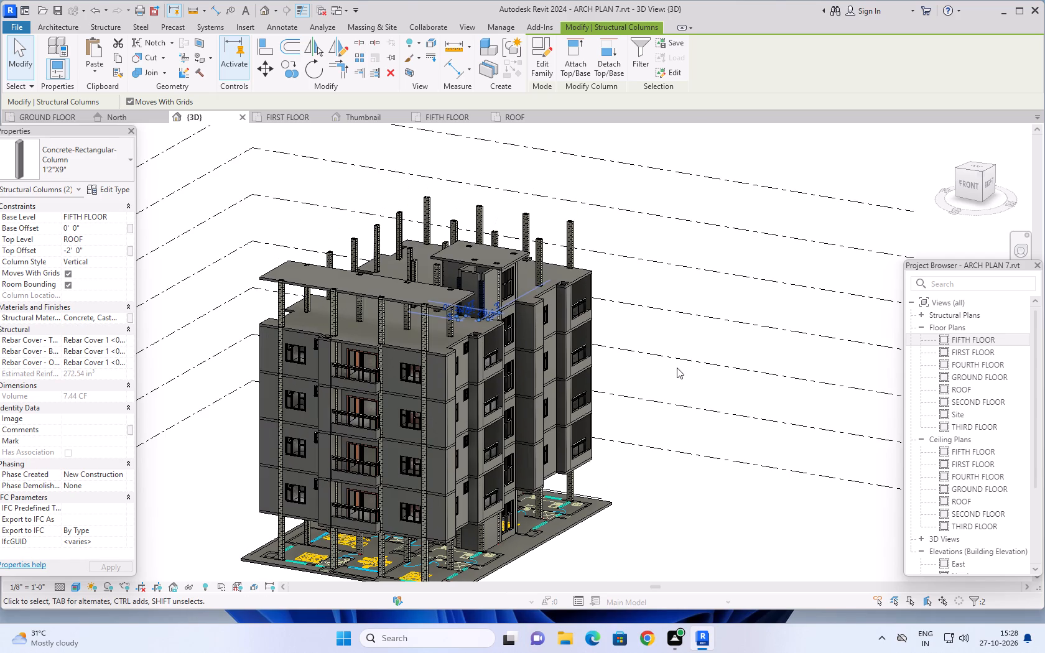
pyautogui.scroll(1, 677, 368)
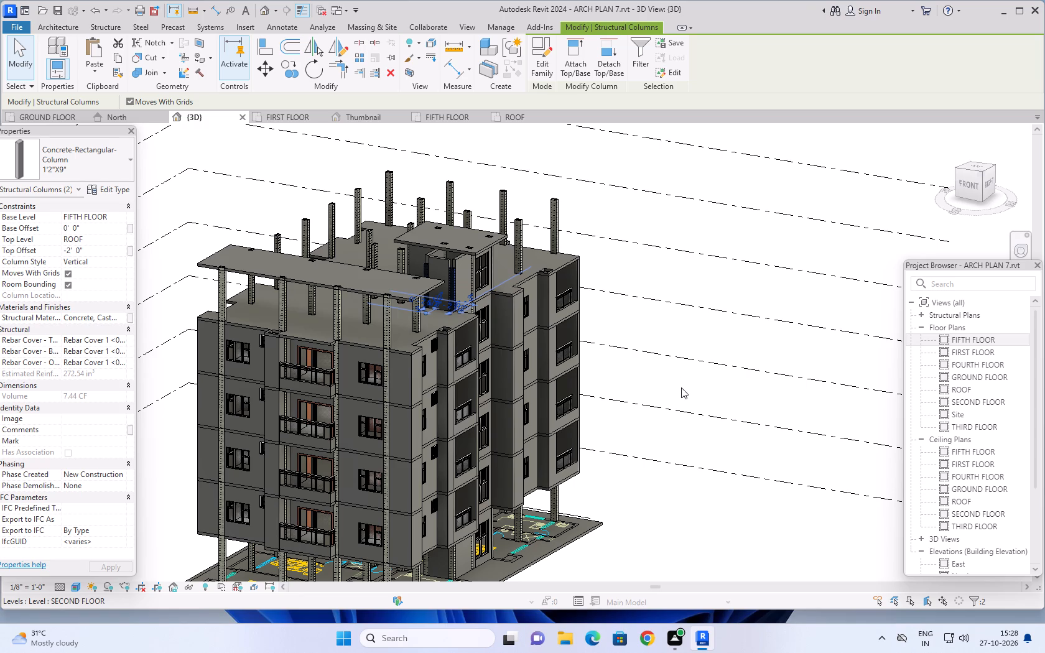
pyautogui.click(972, 185)
pyautogui.scroll(-3, 730, 433)
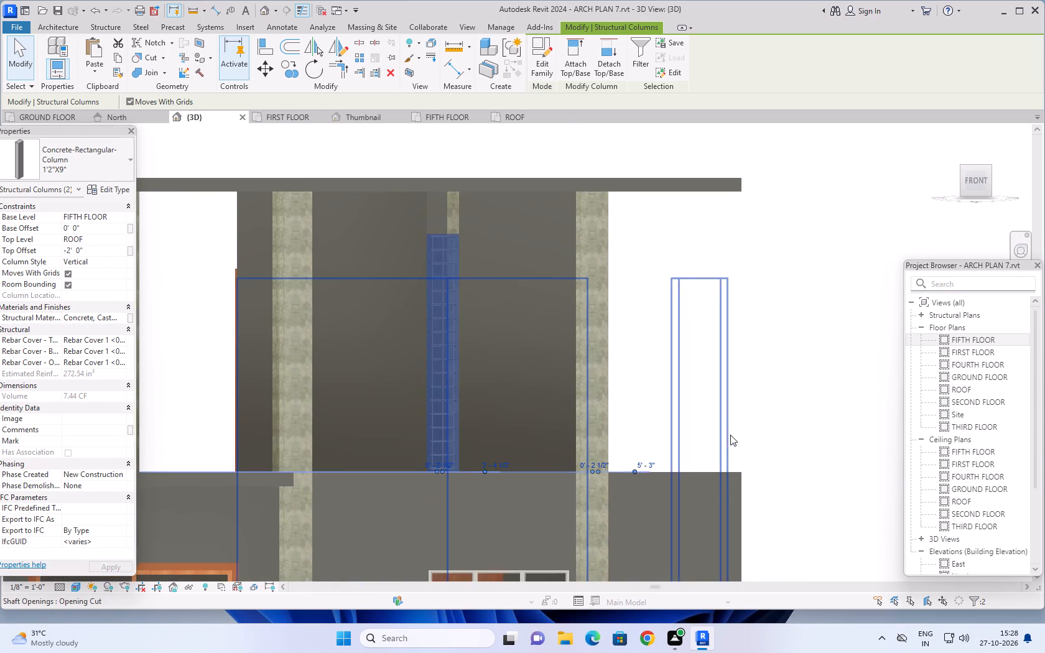
pyautogui.scroll(-17, 731, 435)
pyautogui.moveTo(794, 466); pyautogui.dragTo(776, 426, button='middle')
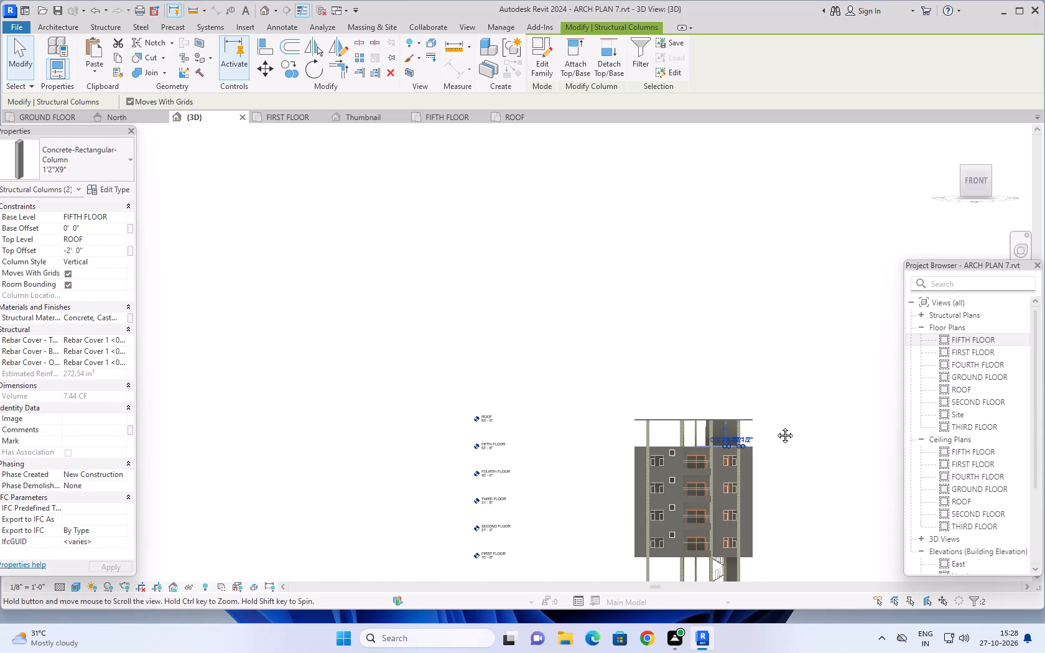
pyautogui.moveTo(776, 426); pyautogui.dragTo(733, 348, button='middle')
pyautogui.scroll(6, 727, 401)
pyautogui.moveTo(730, 380); pyautogui.dragTo(738, 384, button='middle')
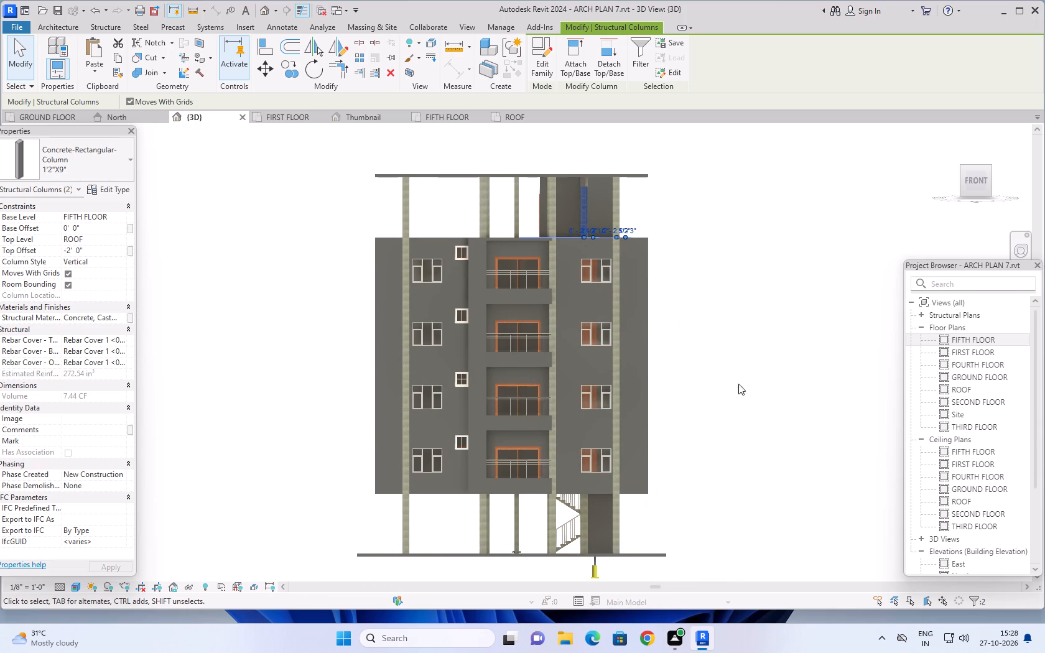
pyautogui.moveTo(738, 384); pyautogui.dragTo(745, 398, button='middle')
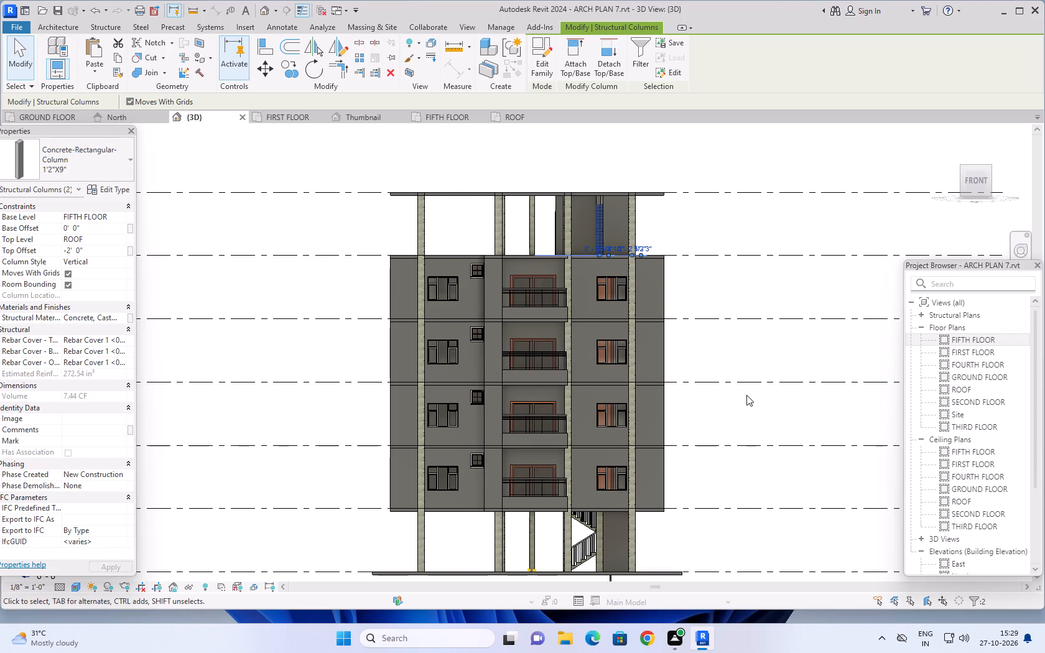
pyautogui.click(784, 542)
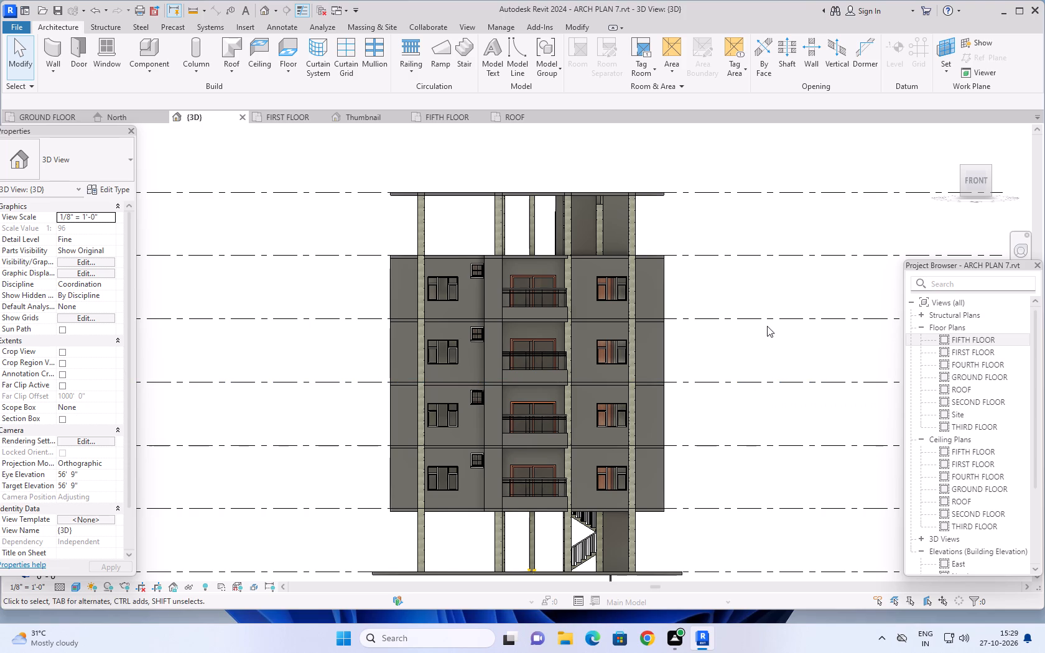
# Examine the building from above and from its front corners, including the rooftop columns, stair roof slab and lift shaft walls.
pyautogui.keyDown('shift'); pyautogui.moveTo(768, 322); pyautogui.dragTo(749, 422, button='middle'); pyautogui.keyUp('shift')
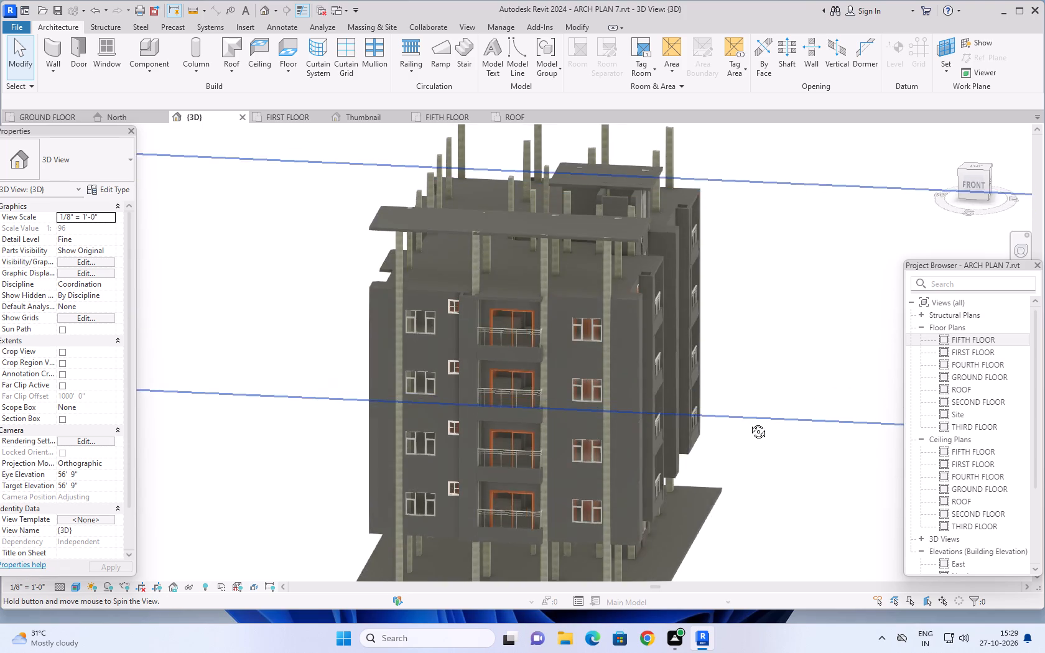
pyautogui.keyDown('shift'); pyautogui.moveTo(749, 422); pyautogui.dragTo(755, 425, button='middle'); pyautogui.keyUp('shift')
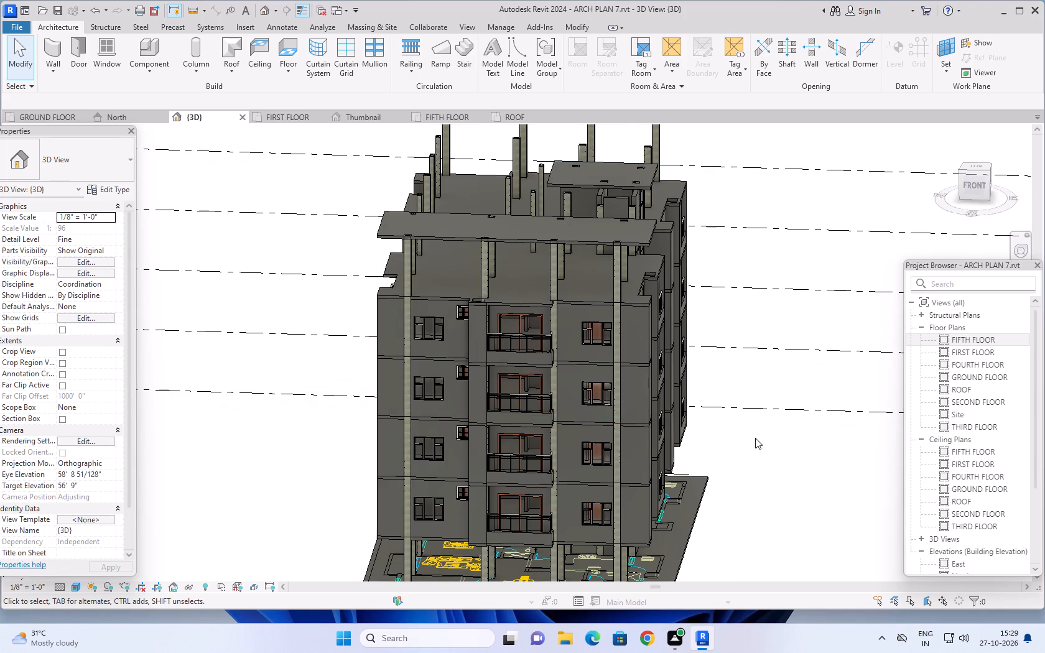
pyautogui.moveTo(778, 473); pyautogui.dragTo(777, 473, button='middle')
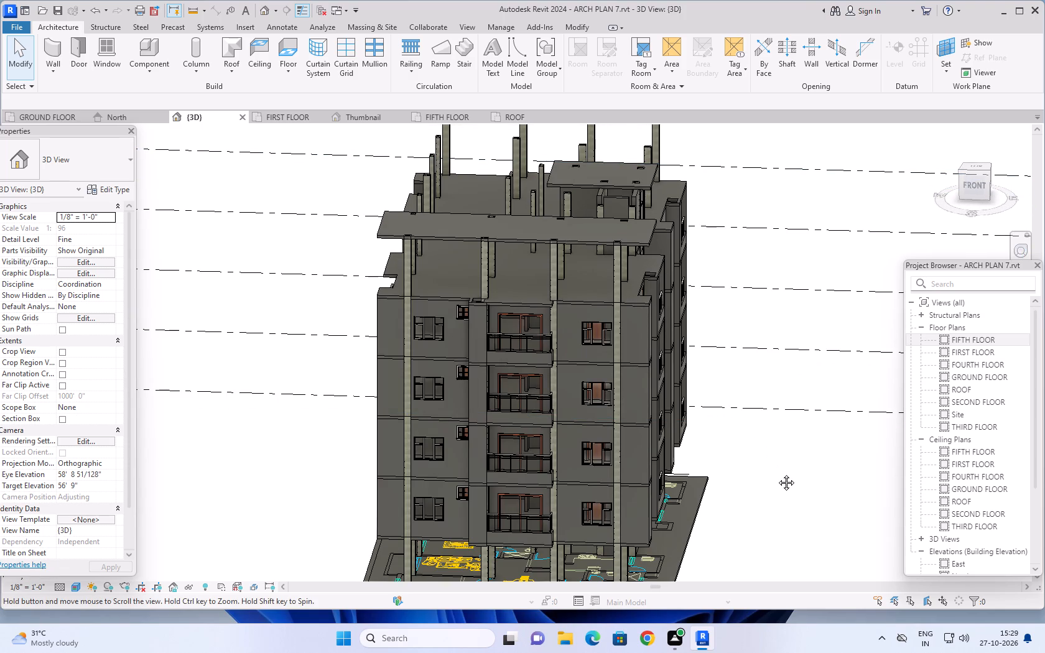
pyautogui.moveTo(777, 473); pyautogui.dragTo(779, 463, button='middle')
pyautogui.moveTo(771, 468); pyautogui.dragTo(806, 465, button='middle')
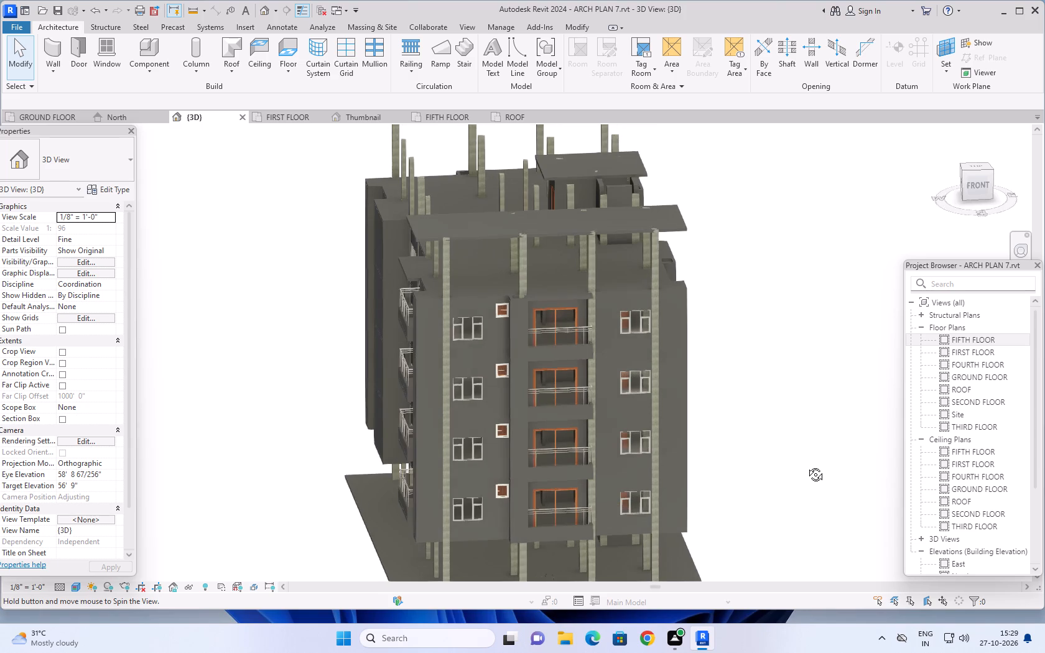
pyautogui.moveTo(806, 465); pyautogui.dragTo(751, 468, button='middle')
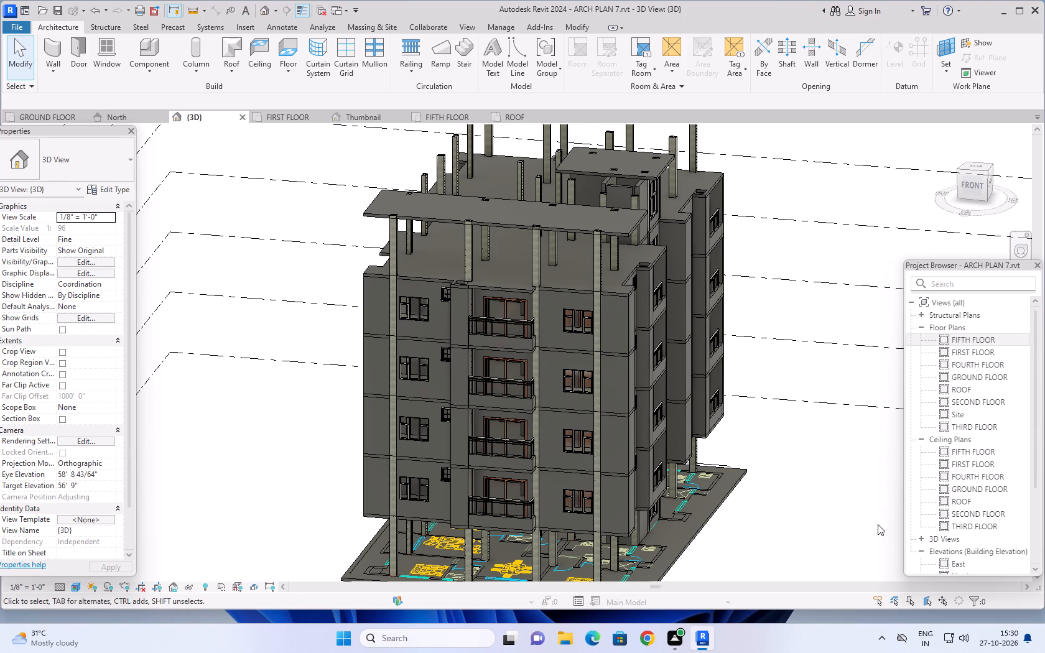
pyautogui.scroll(-2, 777, 462)
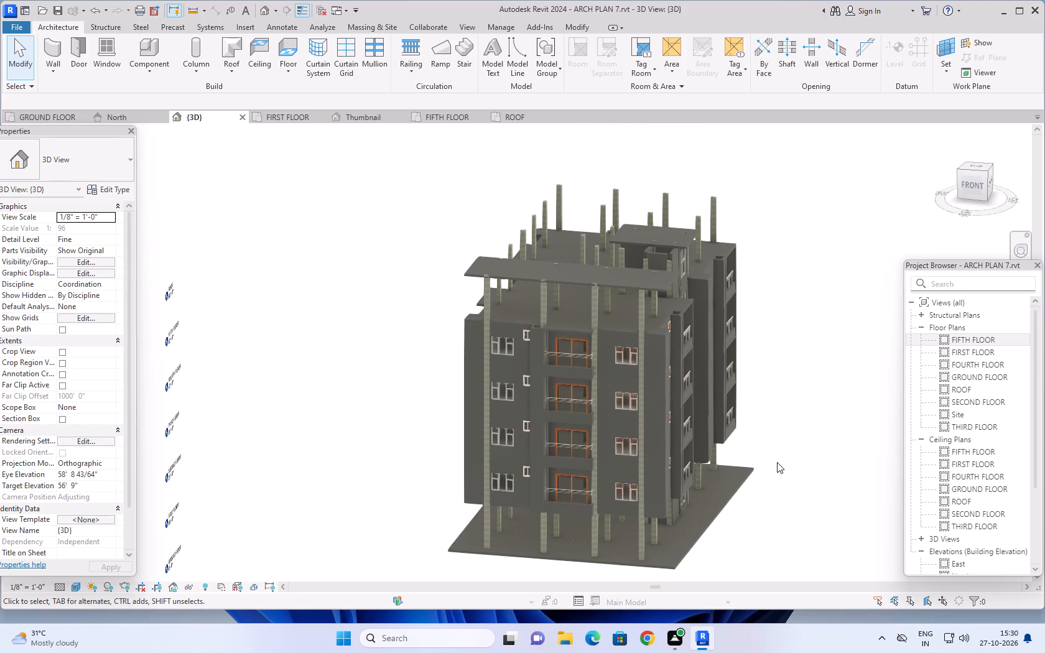
pyautogui.keyDown('shift'); pyautogui.moveTo(777, 462); pyautogui.dragTo(811, 507, button='middle'); pyautogui.keyUp('shift')
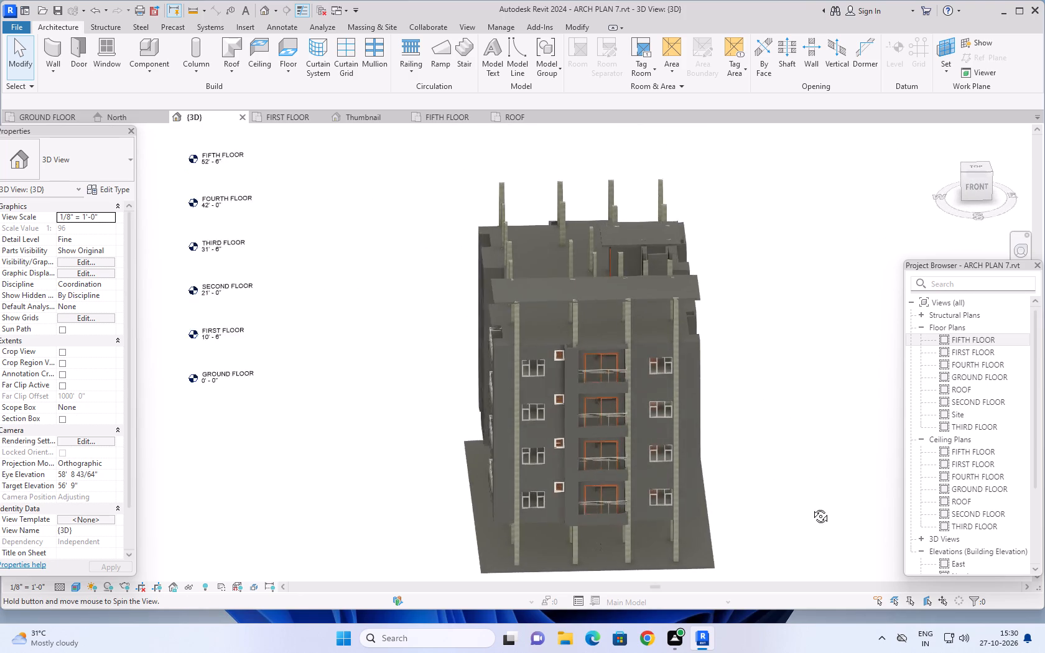
pyautogui.keyDown('shift'); pyautogui.moveTo(811, 507); pyautogui.dragTo(806, 517, button='middle'); pyautogui.keyUp('shift')
pyautogui.moveTo(790, 409); pyautogui.dragTo(792, 498, button='middle')
pyautogui.keyDown('shift'); pyautogui.moveTo(786, 382); pyautogui.dragTo(786, 412, button='middle'); pyautogui.keyUp('shift')
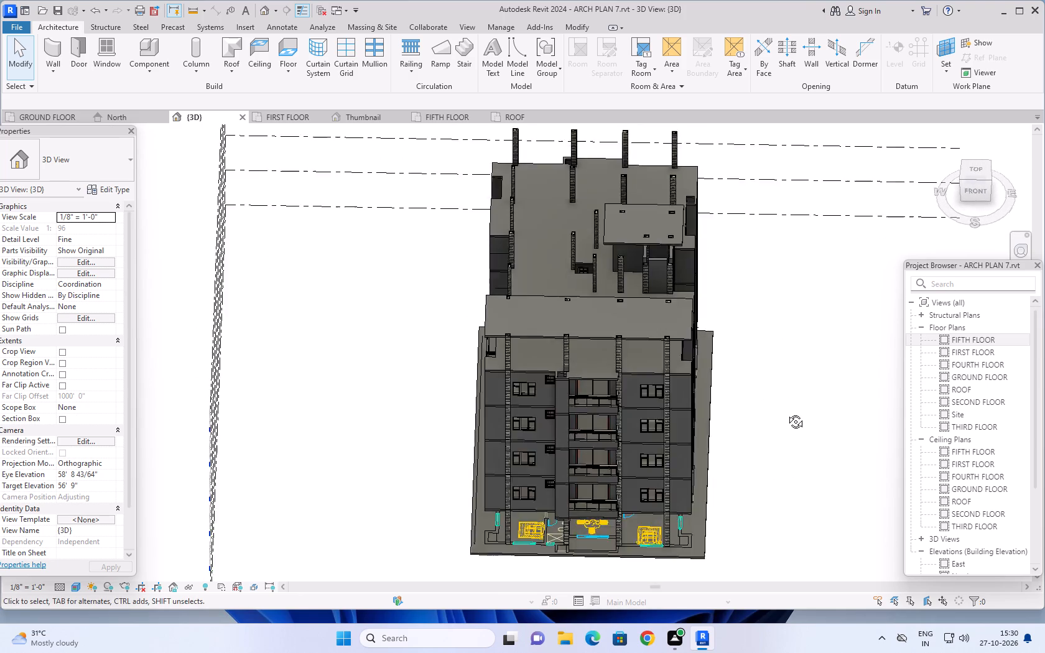
pyautogui.keyDown('shift'); pyautogui.moveTo(786, 412); pyautogui.dragTo(789, 483, button='middle'); pyautogui.keyUp('shift')
pyautogui.moveTo(789, 402); pyautogui.dragTo(787, 401, button='middle')
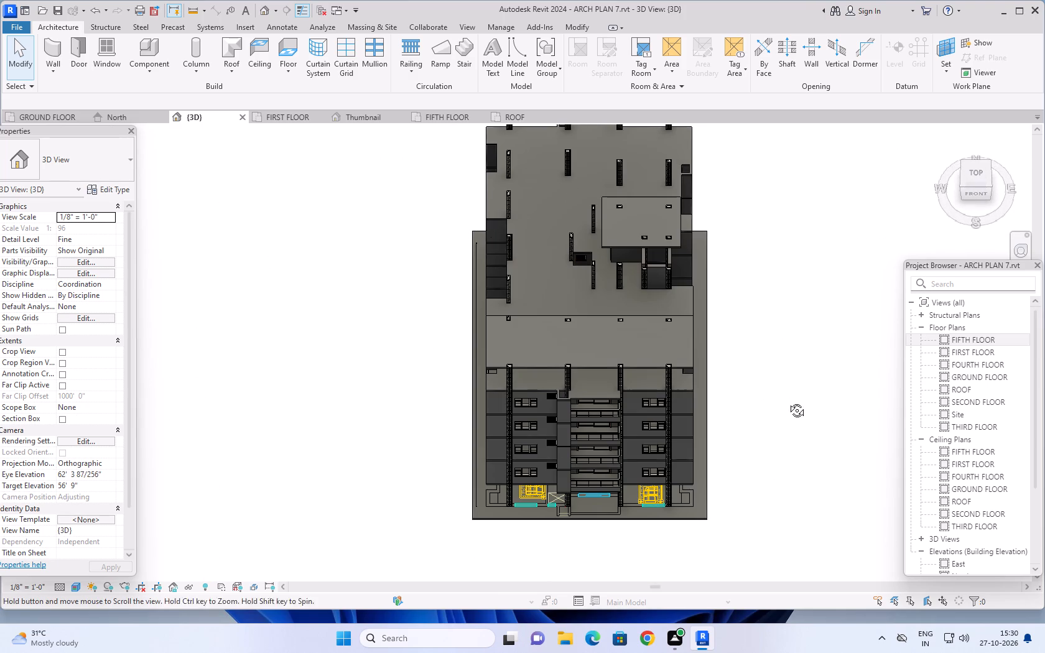
pyautogui.moveTo(787, 401); pyautogui.dragTo(802, 236, button='middle')
pyautogui.moveTo(791, 305); pyautogui.dragTo(833, 299, button='middle')
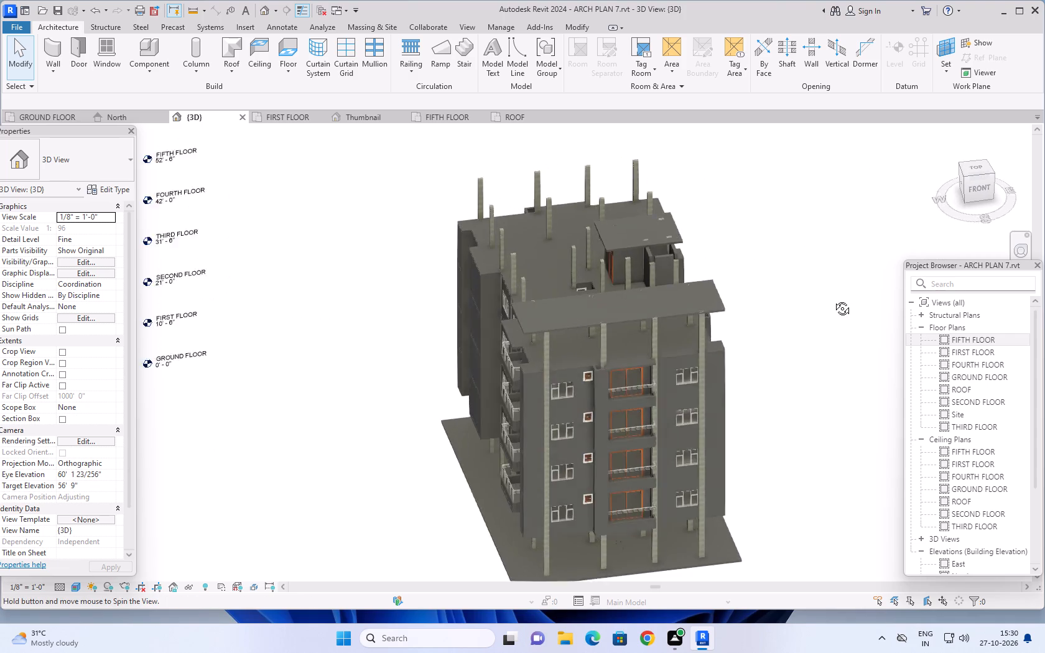
pyautogui.moveTo(833, 299); pyautogui.dragTo(838, 298, button='middle')
pyautogui.keyDown('shift'); pyautogui.moveTo(810, 316); pyautogui.dragTo(862, 318, button='middle'); pyautogui.keyUp('shift')
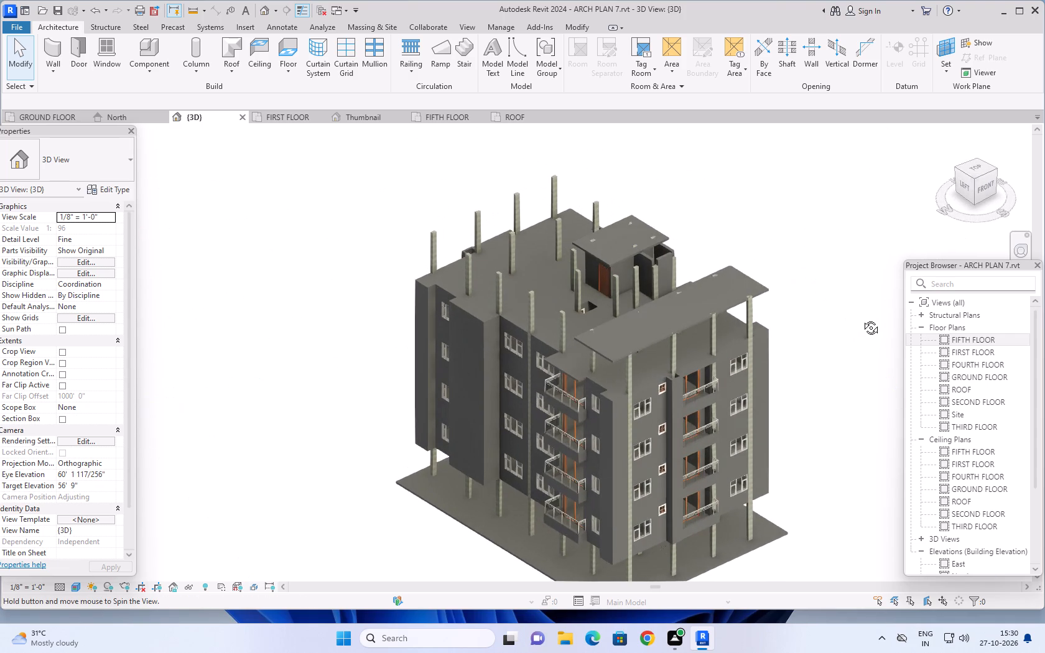
pyautogui.keyDown('shift'); pyautogui.moveTo(862, 318); pyautogui.dragTo(866, 303, button='middle'); pyautogui.keyUp('shift')
pyautogui.scroll(2, 817, 305)
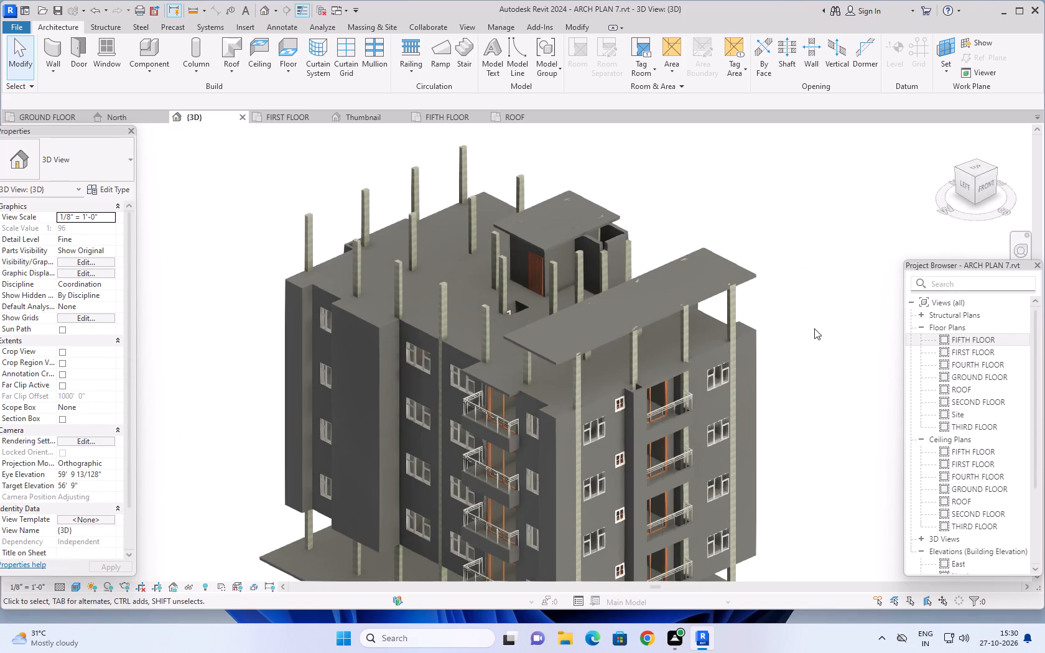
pyautogui.moveTo(822, 318); pyautogui.dragTo(848, 279, button='middle')
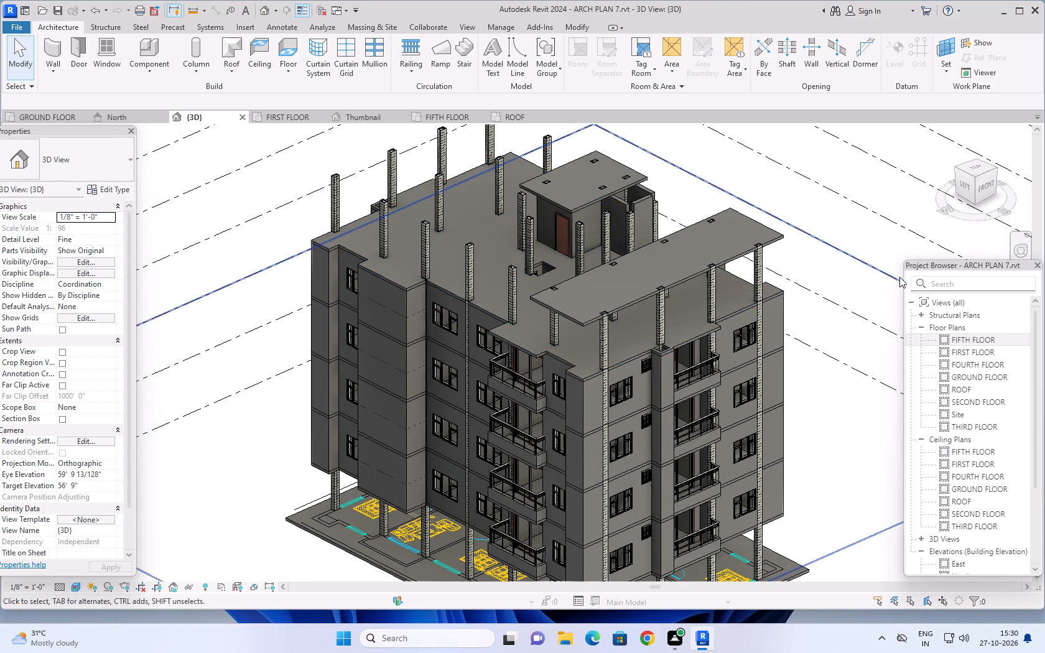
pyautogui.moveTo(853, 280); pyautogui.dragTo(752, 324, button='middle')
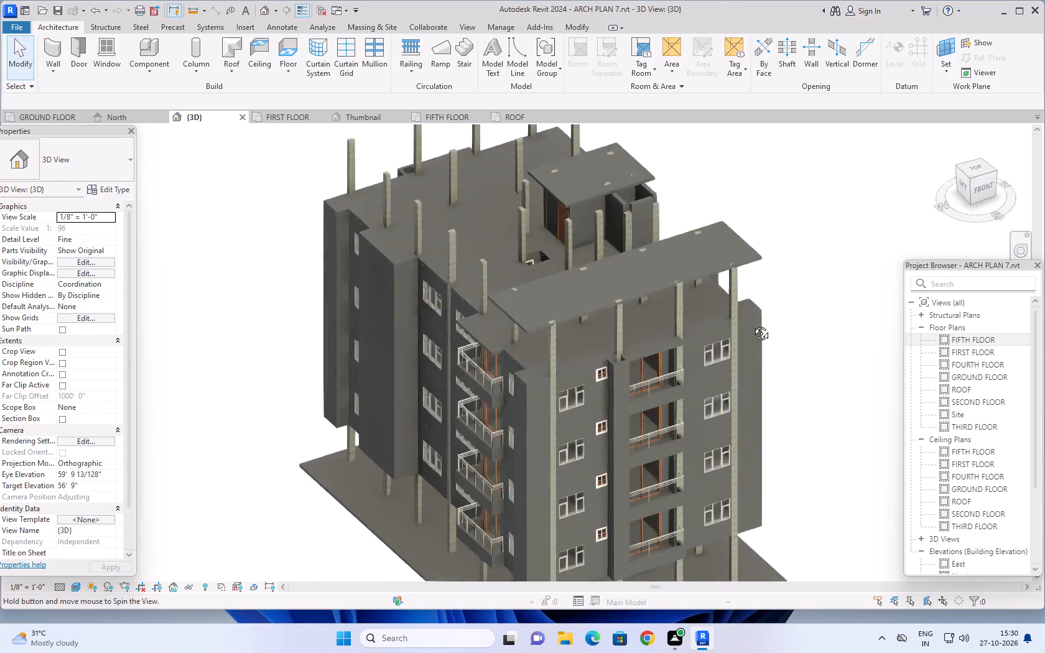
pyautogui.moveTo(752, 324); pyautogui.dragTo(676, 300, button='middle')
pyautogui.scroll(3, 657, 192)
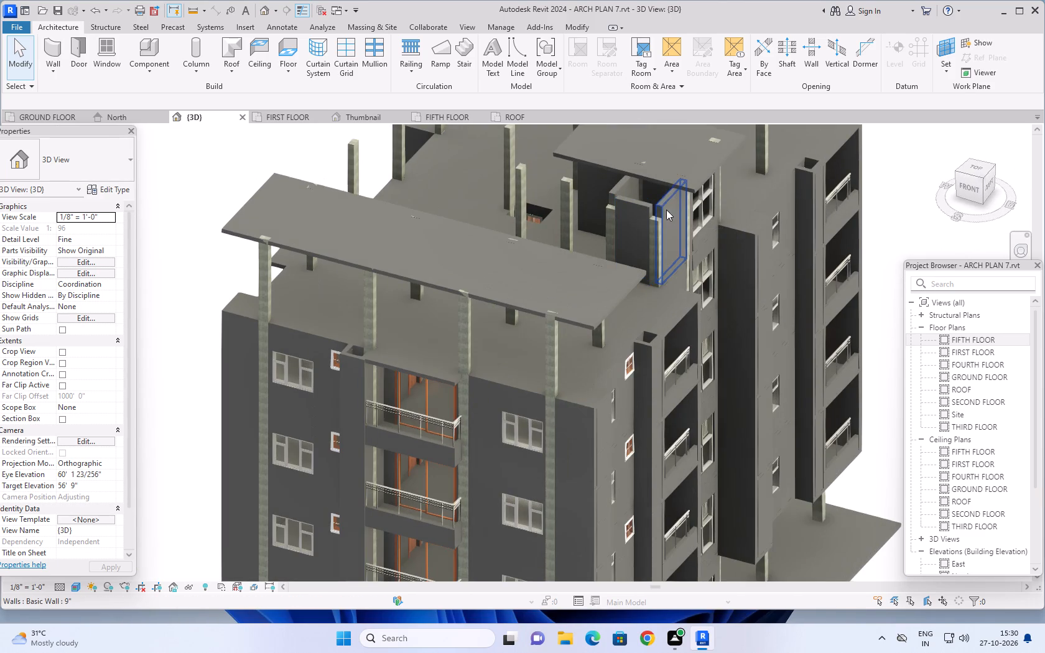
pyautogui.keyDown('shift'); pyautogui.middleClick(667, 208); pyautogui.keyUp('shift')
pyautogui.keyDown('shift'); pyautogui.middleClick(663, 182); pyautogui.keyUp('shift')
pyautogui.keyDown('shift'); pyautogui.moveTo(664, 174); pyautogui.dragTo(667, 165, button='middle'); pyautogui.keyUp('shift')
pyautogui.keyDown('shift'); pyautogui.middleClick(667, 163); pyautogui.keyUp('shift')
pyautogui.keyDown('shift'); pyautogui.middleClick(667, 163); pyautogui.keyUp('shift')
pyautogui.moveTo(684, 256); pyautogui.dragTo(679, 220, button='middle')
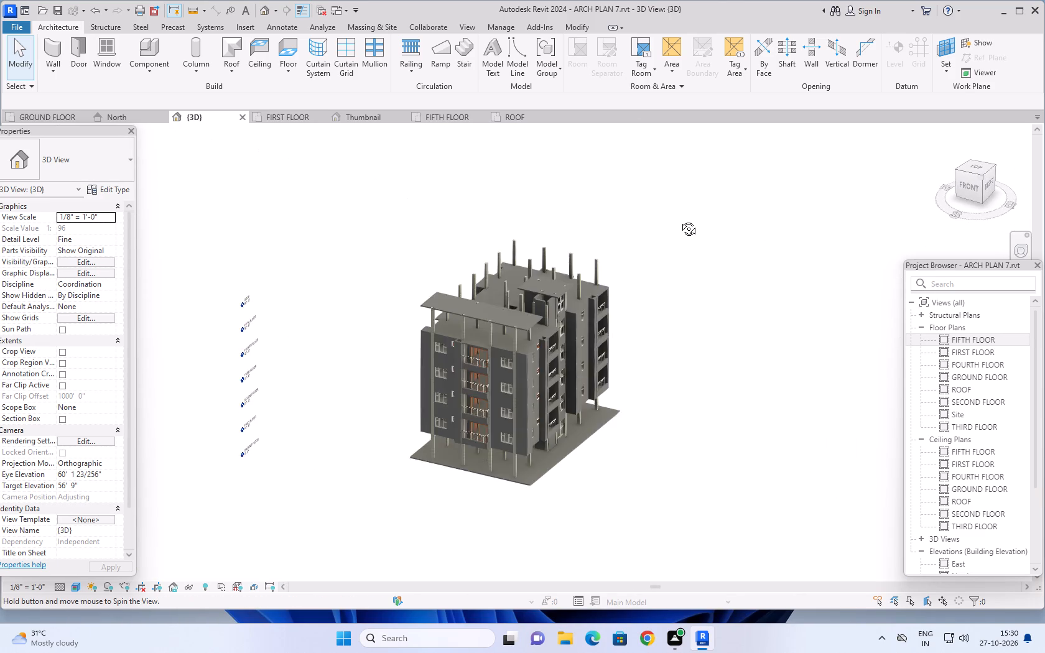
pyautogui.moveTo(679, 220); pyautogui.dragTo(685, 224, button='middle')
# Set the unconnected height of the three 9" rooftop lift shaft walls to 9' 0".
pyautogui.scroll(13, 522, 302)
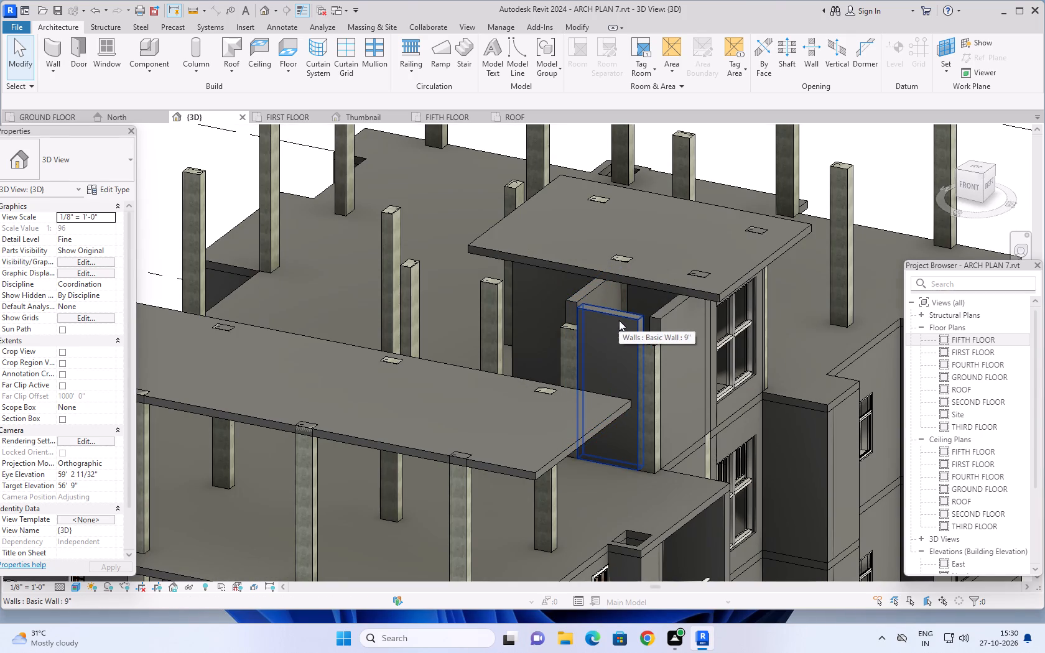
pyautogui.click(619, 320)
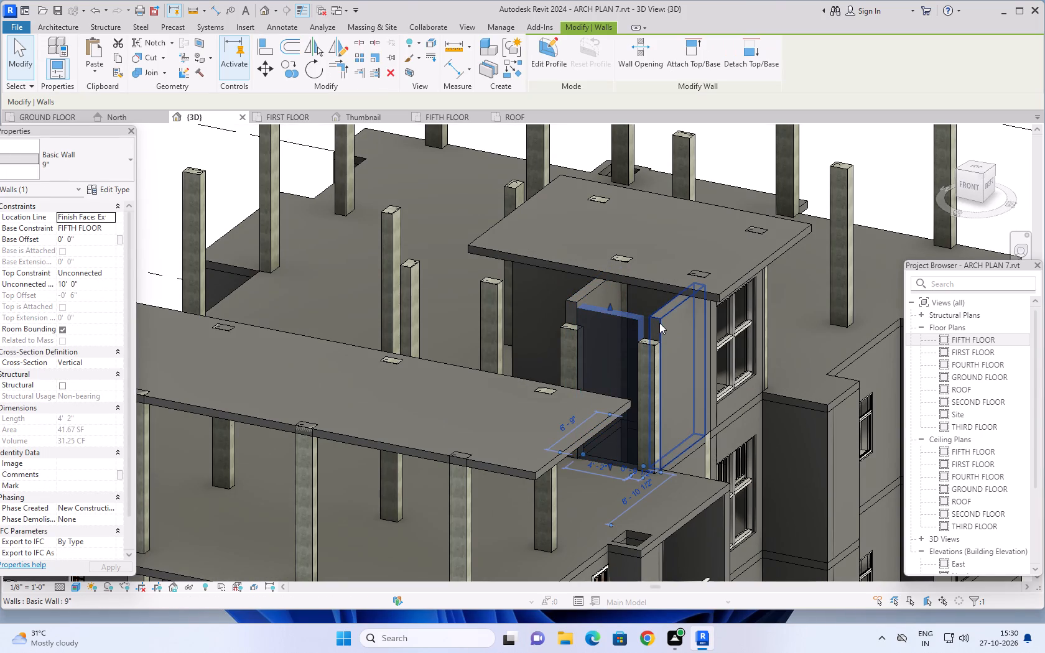
pyautogui.click(659, 323)
pyautogui.keyDown('ctrl'); pyautogui.click(617, 318); pyautogui.keyUp('ctrl')
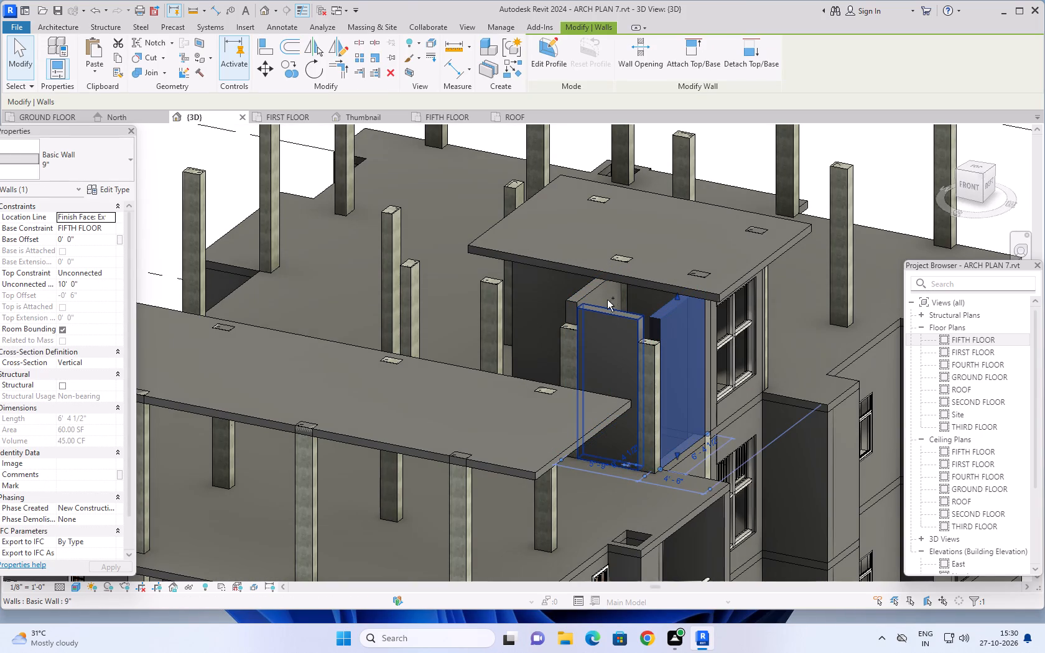
pyautogui.keyDown('ctrl'); pyautogui.click(591, 289); pyautogui.keyUp('ctrl')
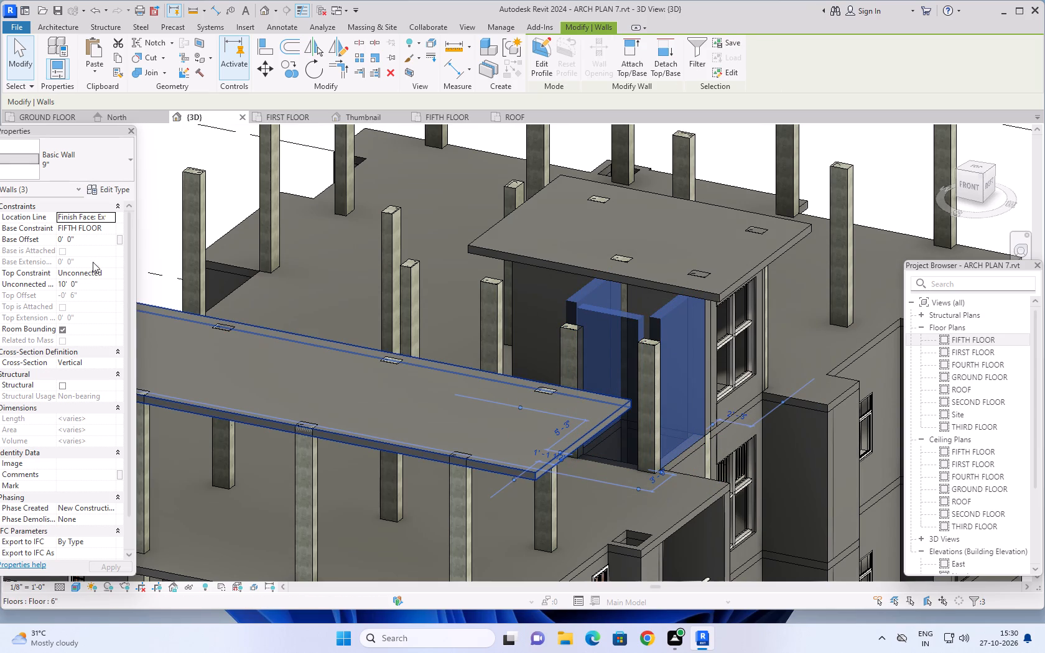
pyautogui.click(98, 282)
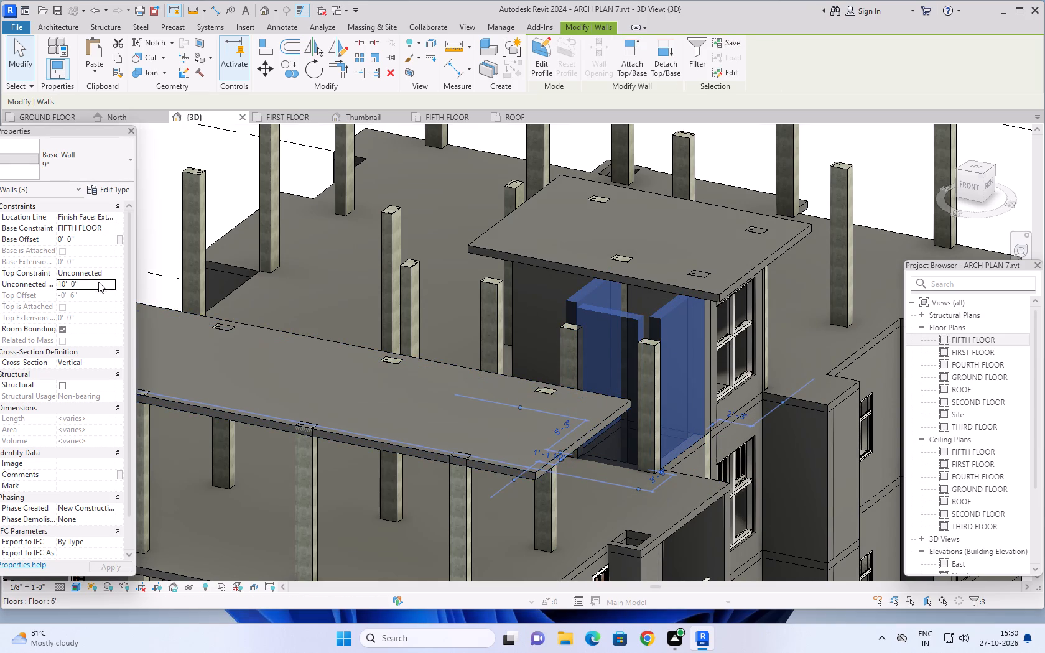
pyautogui.press('9')
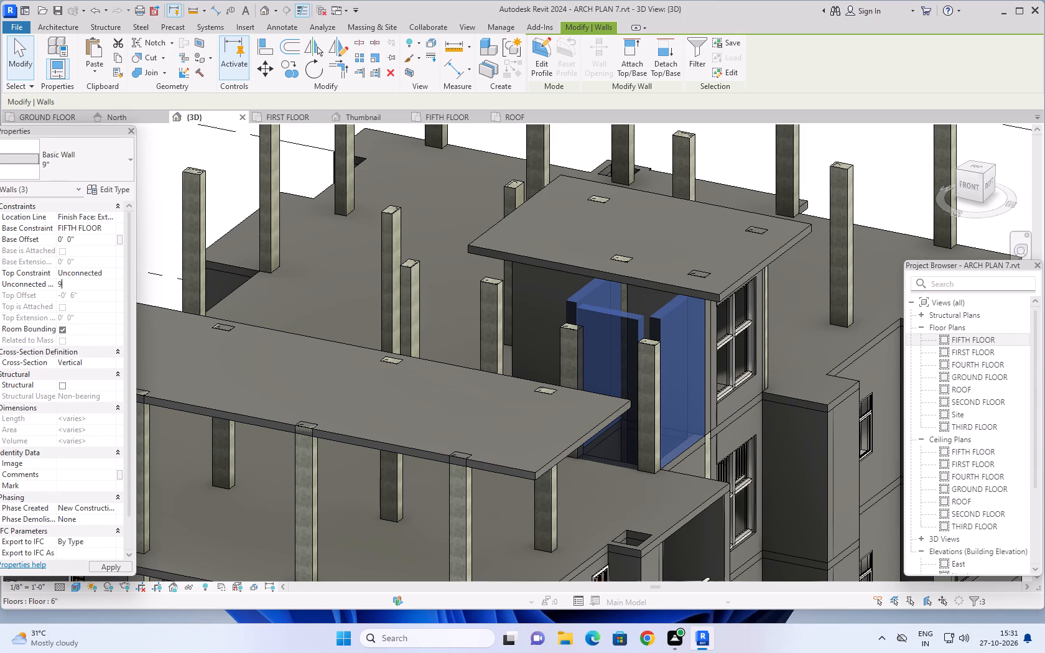
pyautogui.press("'")
pyautogui.press('Return')
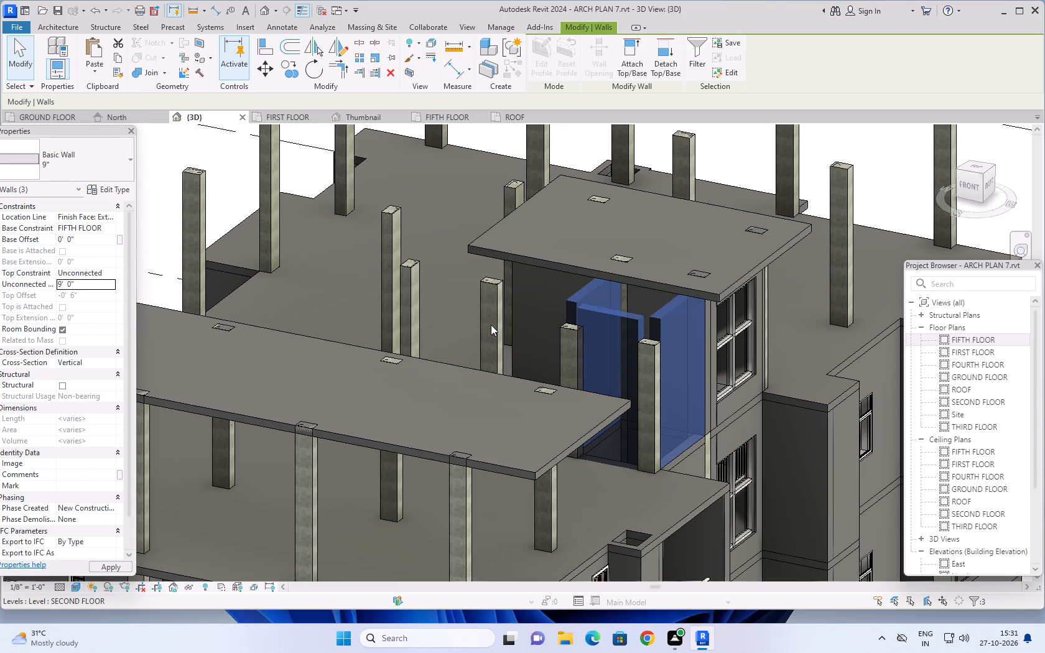
# Set the top offset of the two front 1'2"X9" rooftop lift shaft columns to -1' 6".
pyautogui.press('Escape')
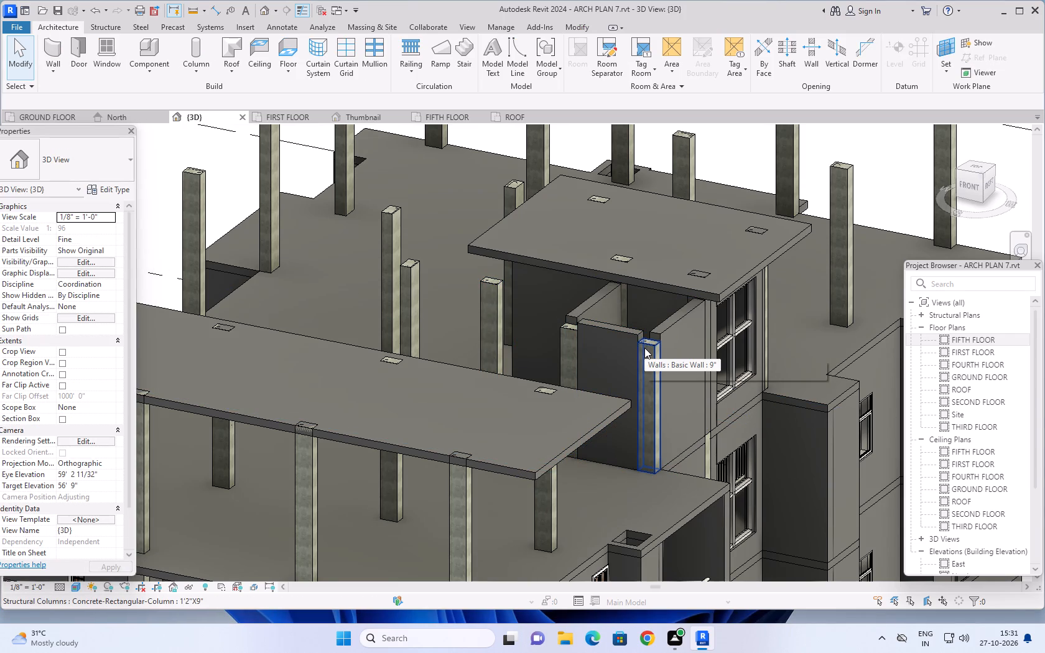
pyautogui.click(644, 348)
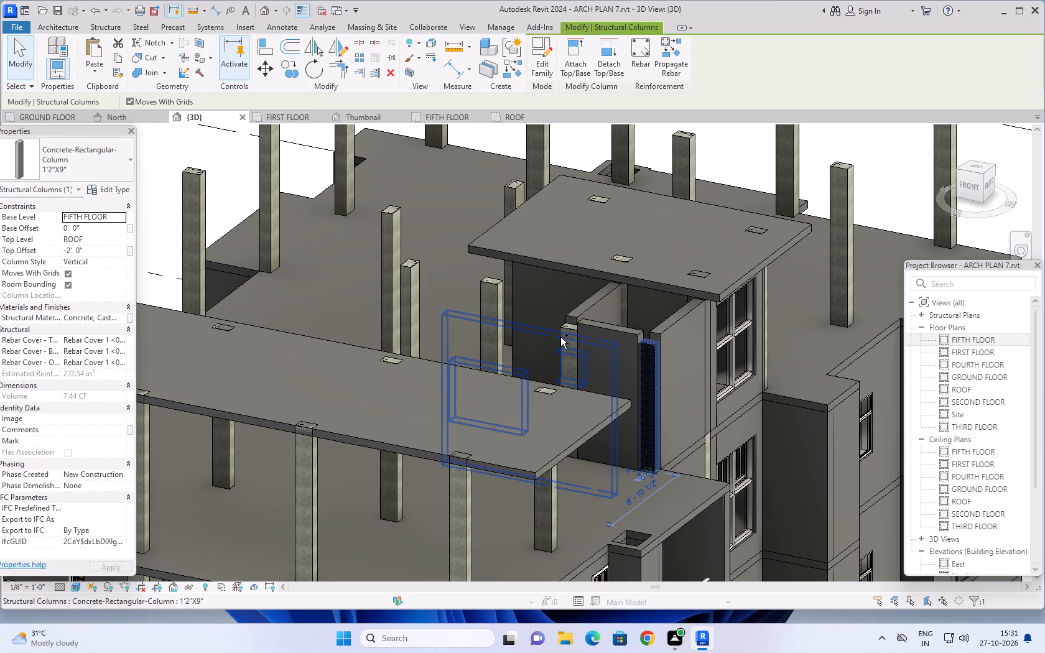
pyautogui.keyDown('ctrl'); pyautogui.scroll(4, 560, 340); pyautogui.keyUp('ctrl')
pyautogui.scroll(4, 560, 341)
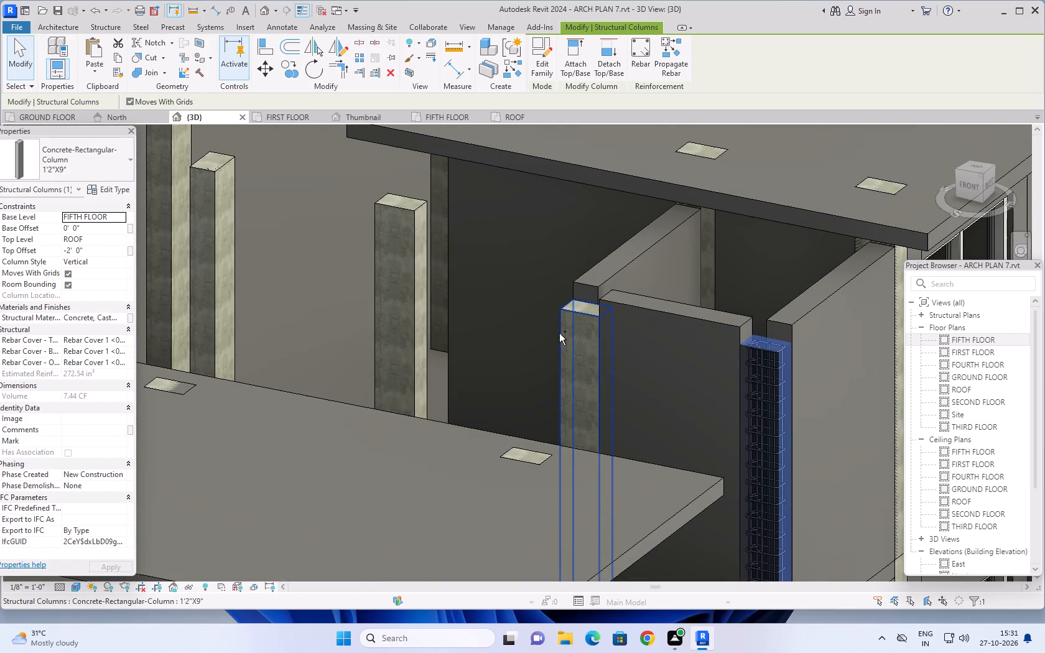
pyautogui.keyDown('ctrl'); pyautogui.click(559, 333); pyautogui.keyUp('ctrl')
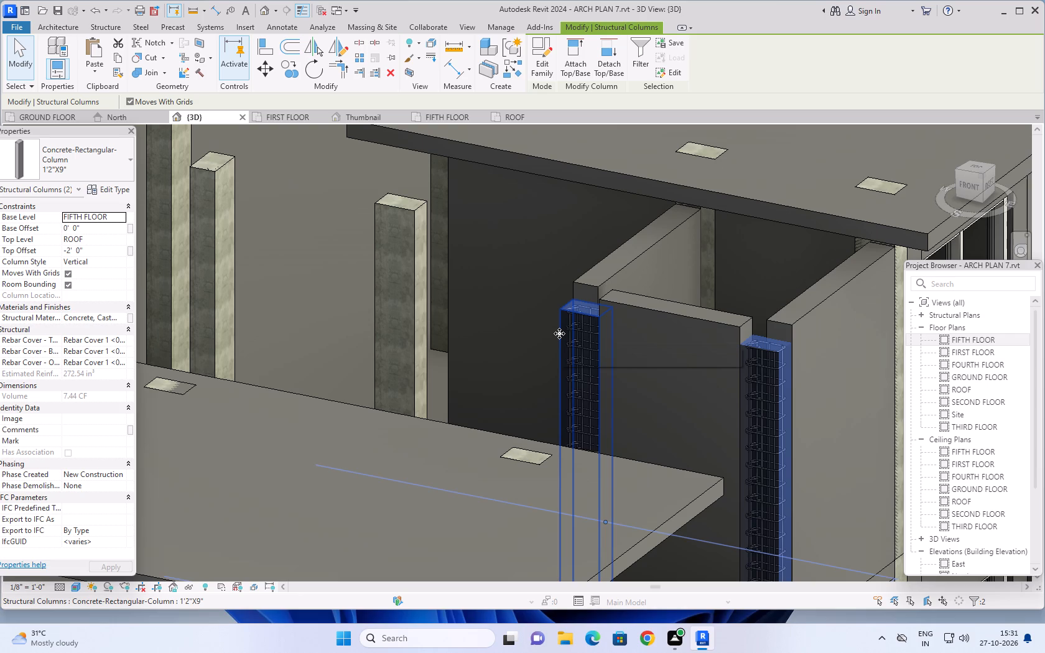
pyautogui.click(97, 252)
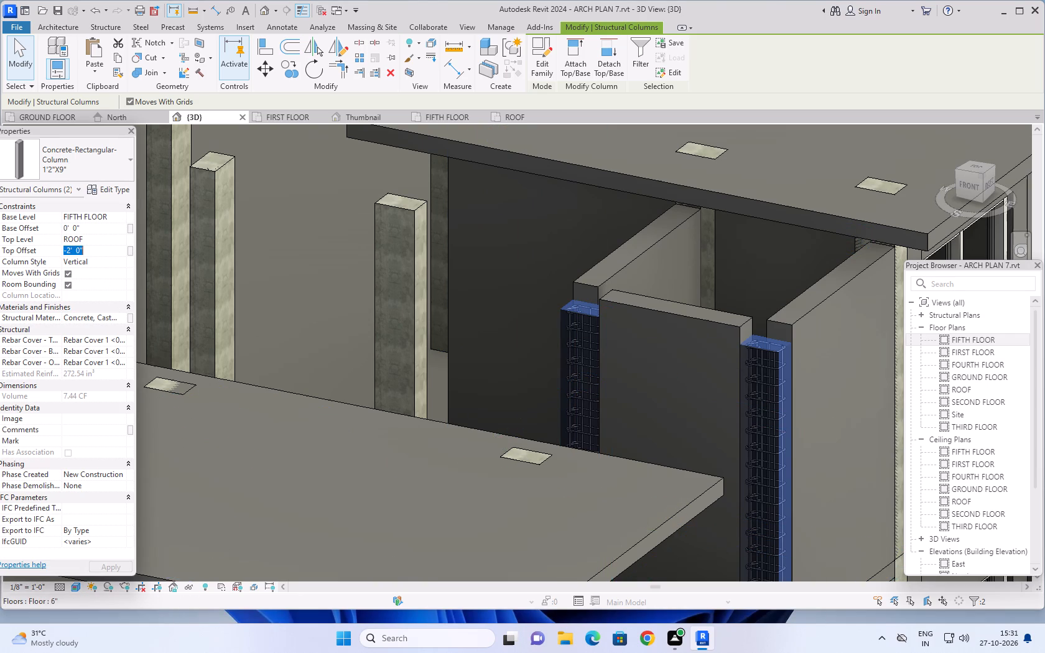
pyautogui.write("-1'")
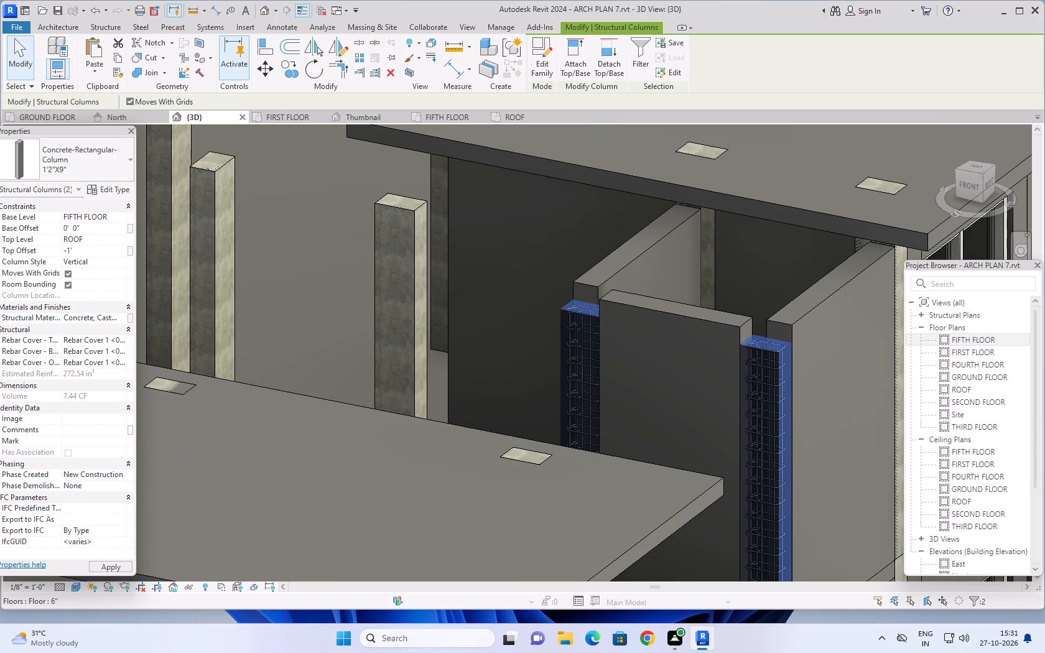
pyautogui.press('6')
pyautogui.hotkey('shift', '"')
pyautogui.press('Return')
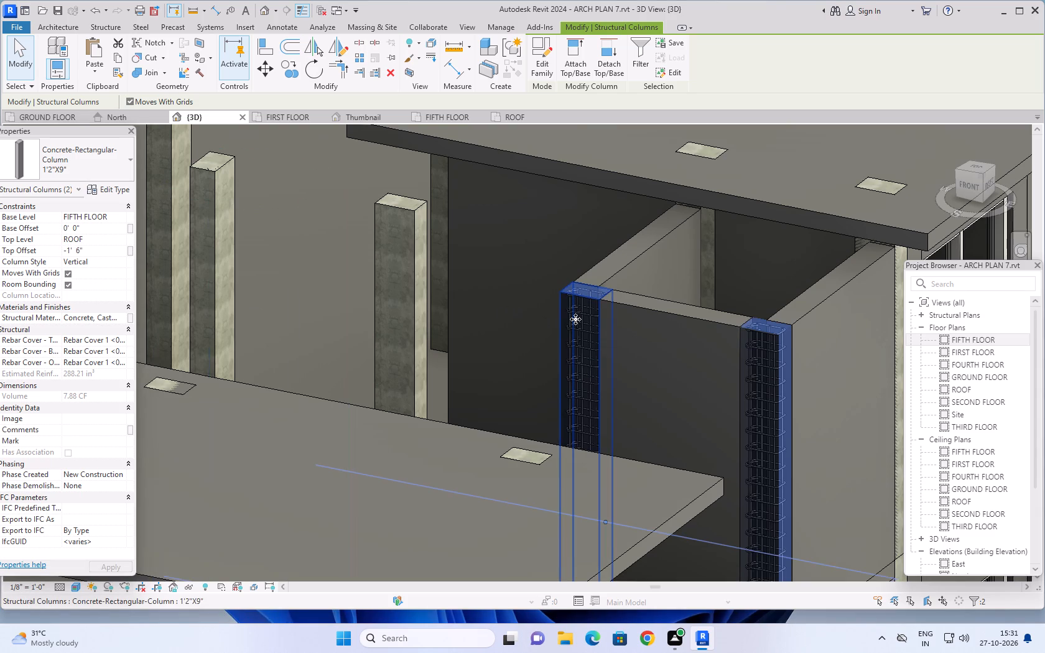
pyautogui.press('Escape')
pyautogui.press('Escape')
# Create a 6" architectural floor on FIFTH FLOOR, height offset -1' 6", with a rectangular boundary from the staircase wall around the lift shaft's outer edges.
pyautogui.moveTo(612, 308); pyautogui.dragTo(593, 279, button='middle')
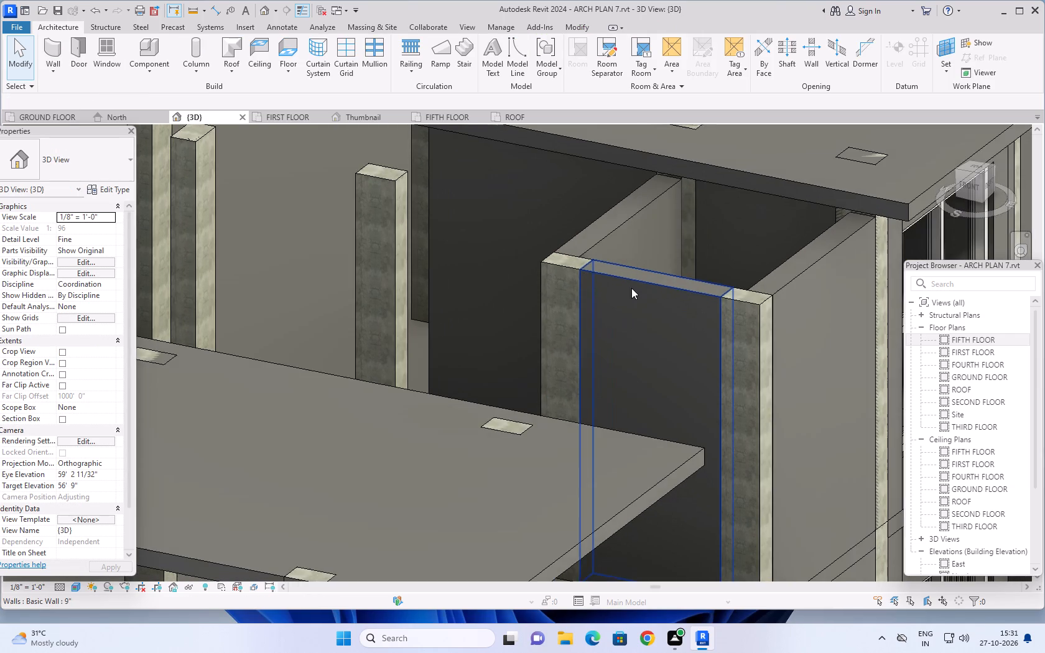
pyautogui.keyDown('shift'); pyautogui.moveTo(631, 274); pyautogui.dragTo(722, 182, button='middle'); pyautogui.keyUp('shift')
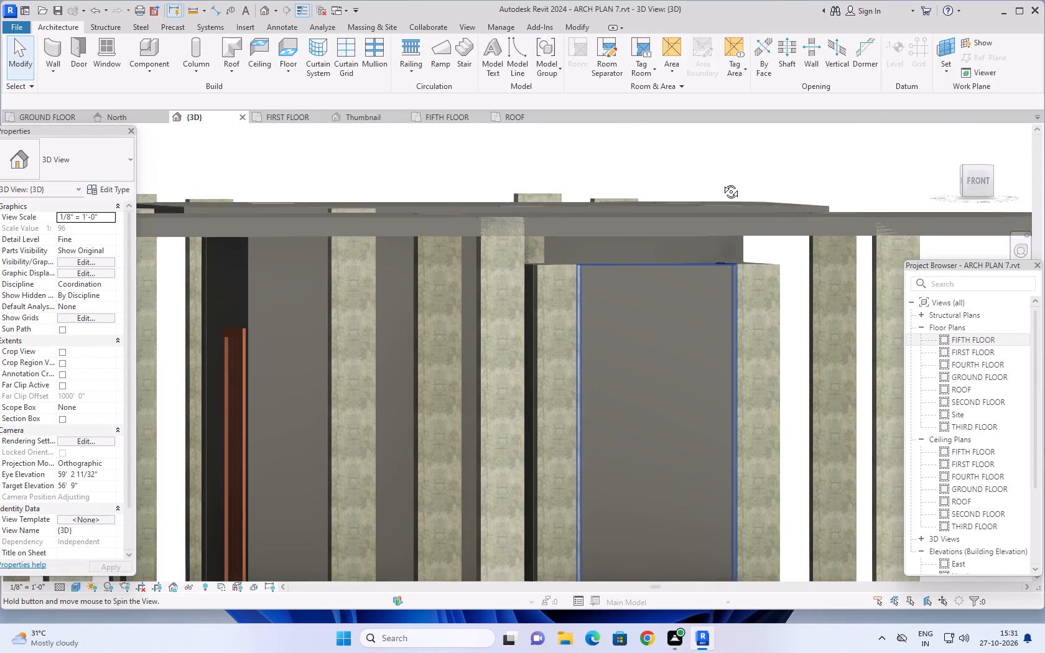
pyautogui.keyDown('shift'); pyautogui.moveTo(722, 182); pyautogui.dragTo(660, 272, button='middle'); pyautogui.keyUp('shift')
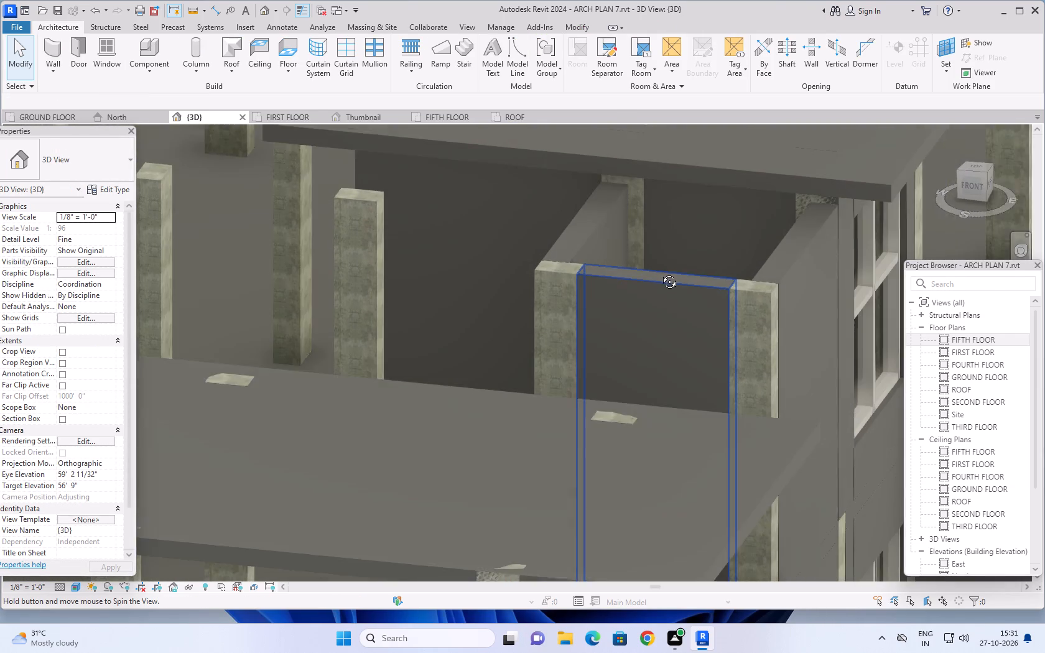
pyautogui.keyDown('shift'); pyautogui.moveTo(660, 272); pyautogui.dragTo(662, 278, button='middle'); pyautogui.keyUp('shift')
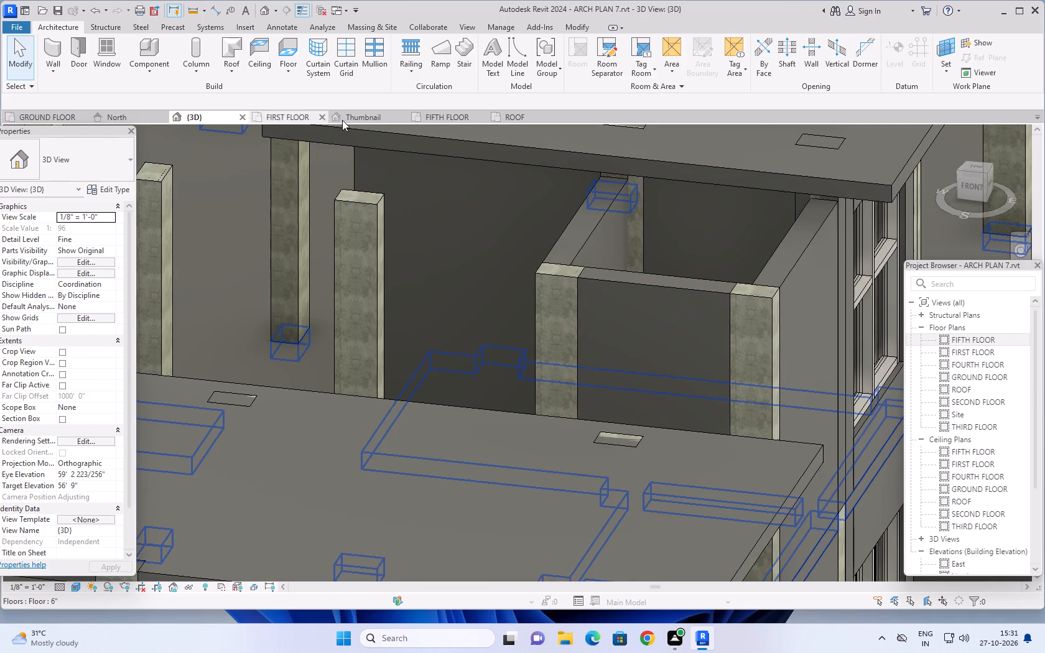
pyautogui.click(441, 114)
pyautogui.scroll(1, 550, 322)
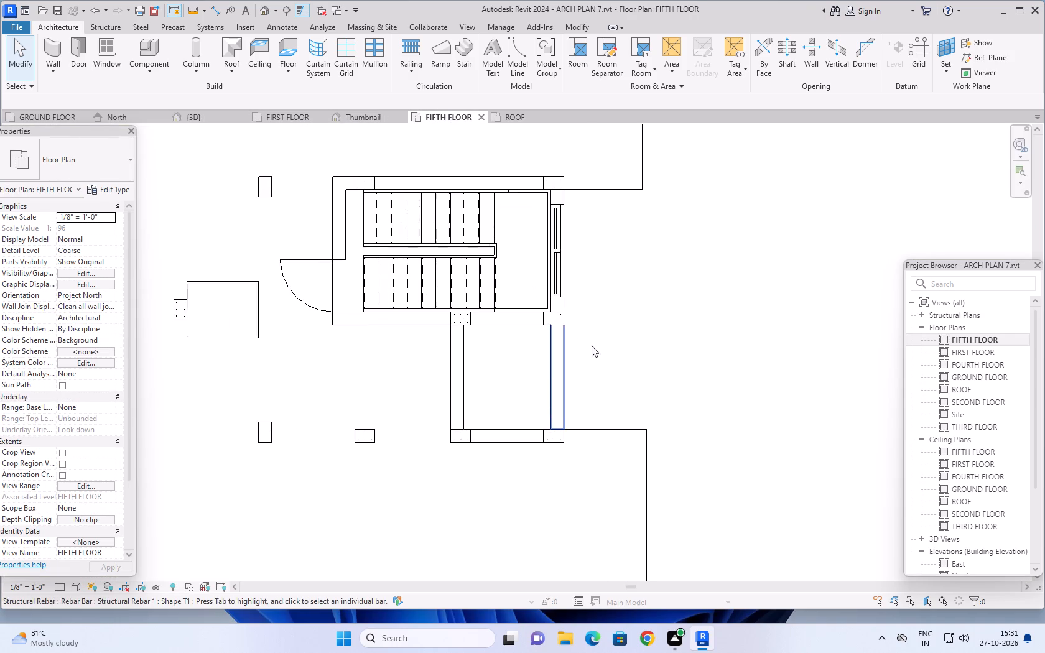
pyautogui.moveTo(631, 318); pyautogui.dragTo(649, 223, button='middle')
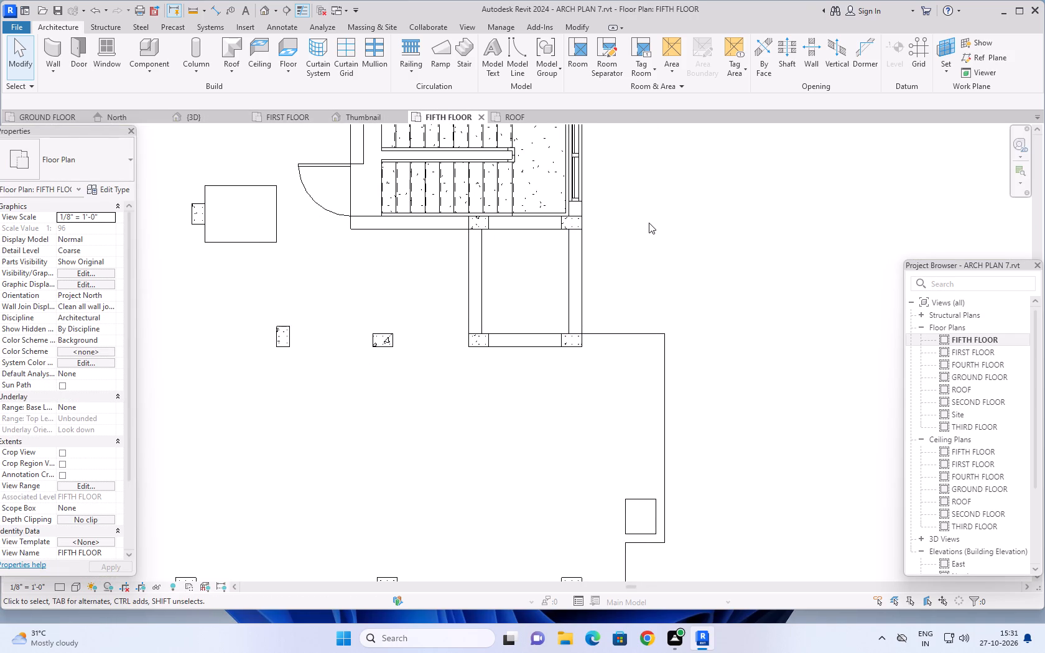
pyautogui.scroll(1, 649, 223)
pyautogui.scroll(4, 447, 244)
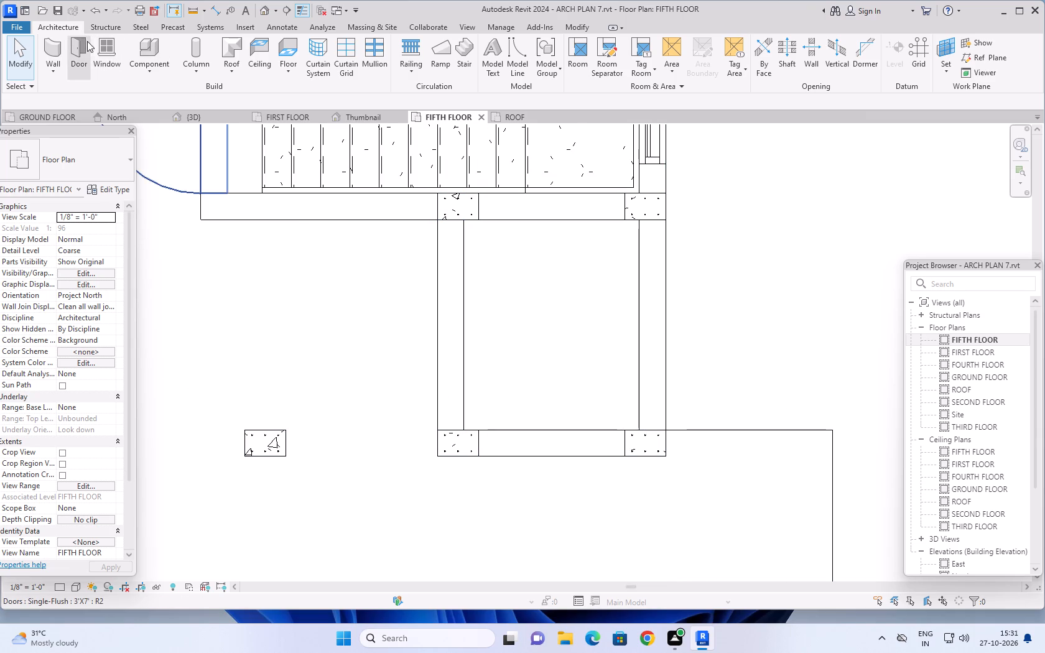
pyautogui.click(286, 73)
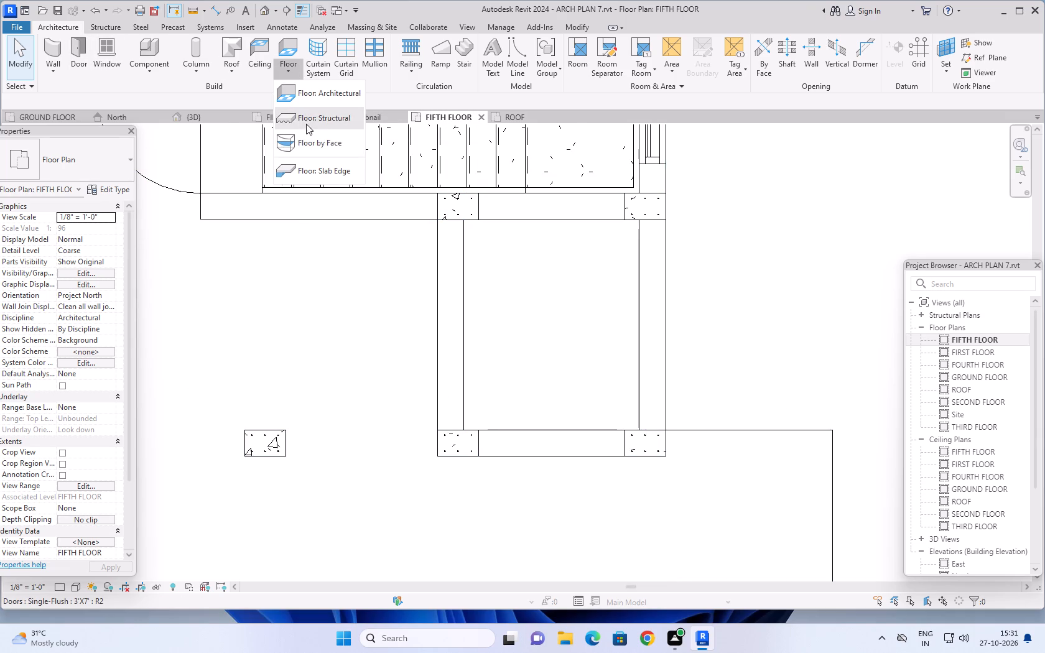
pyautogui.click(323, 95)
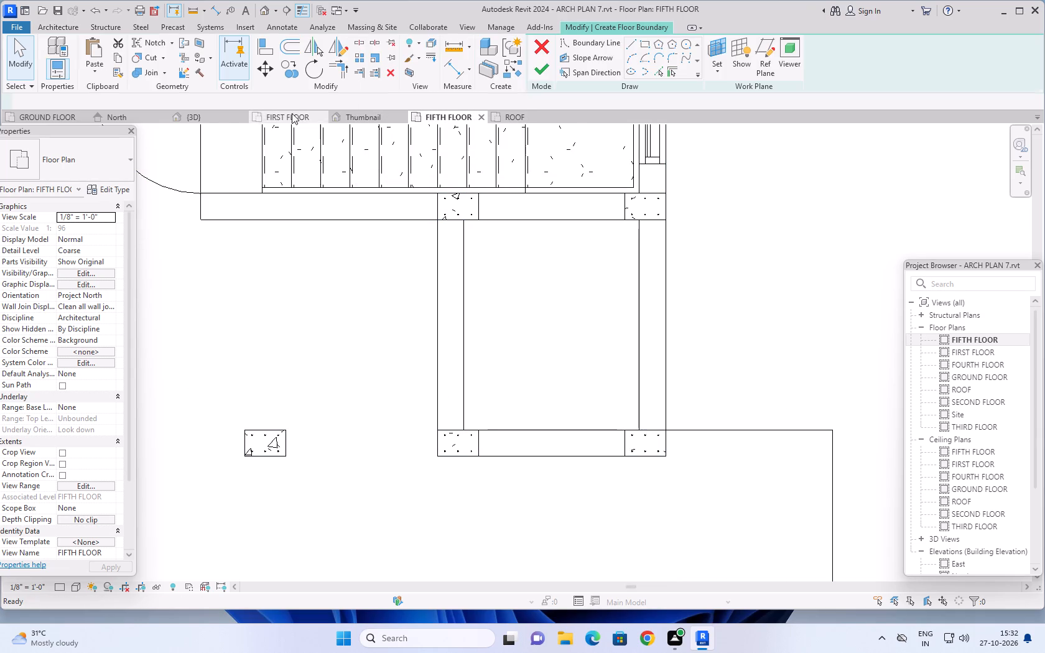
pyautogui.click(646, 44)
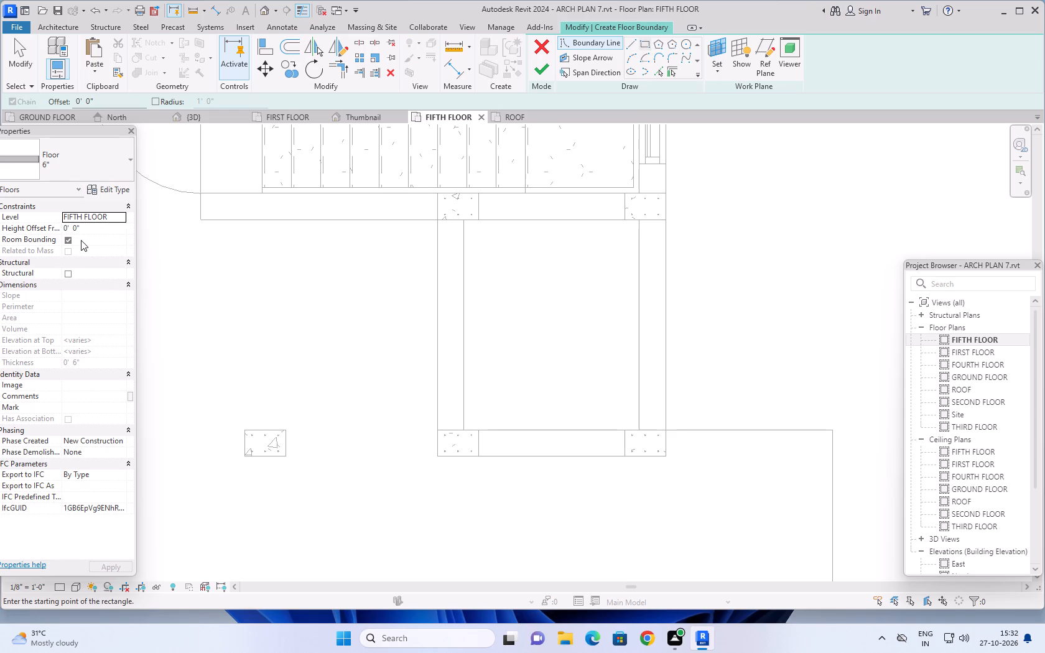
pyautogui.scroll(5, 81, 233)
pyautogui.click(648, 45)
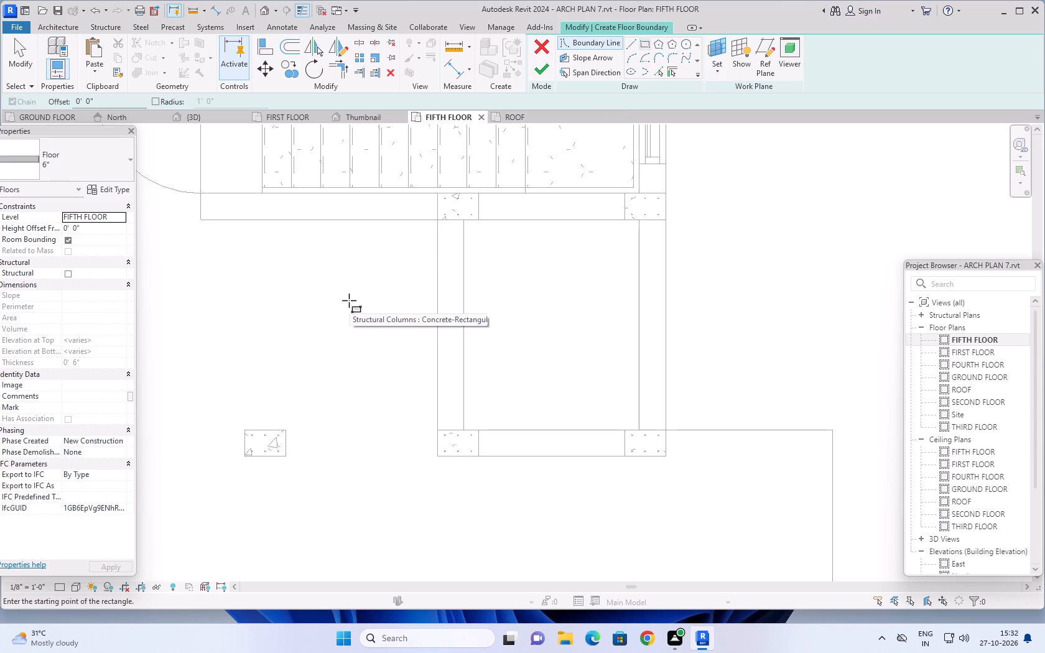
pyautogui.click(104, 226)
pyautogui.write('-1')
pyautogui.write("'6")
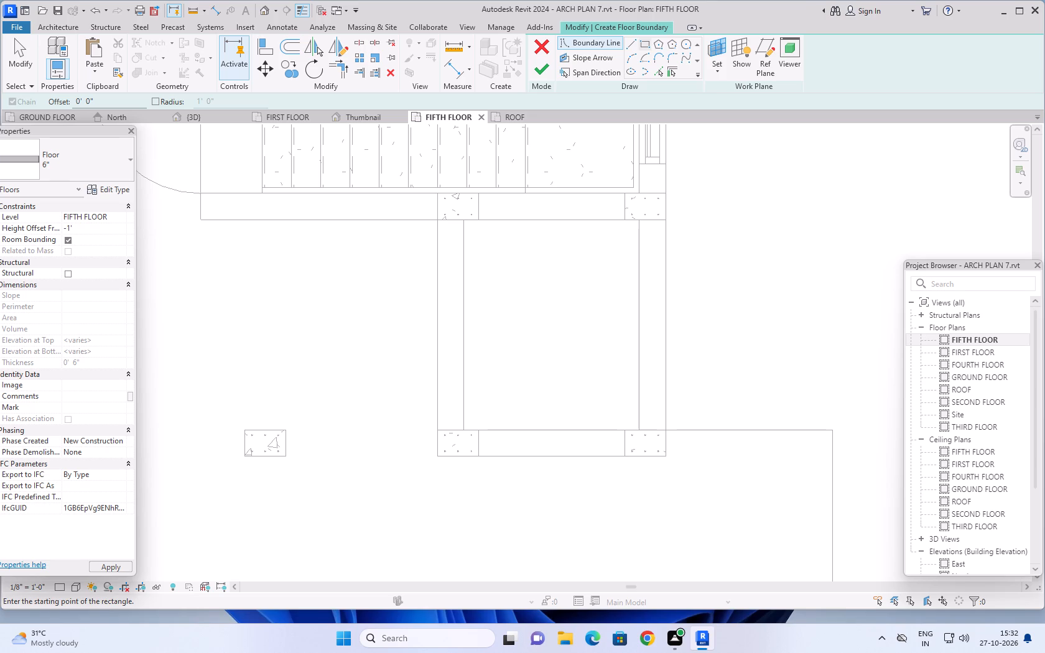
pyautogui.hotkey('shift', '"')
pyautogui.press('Return')
pyautogui.click(438, 223)
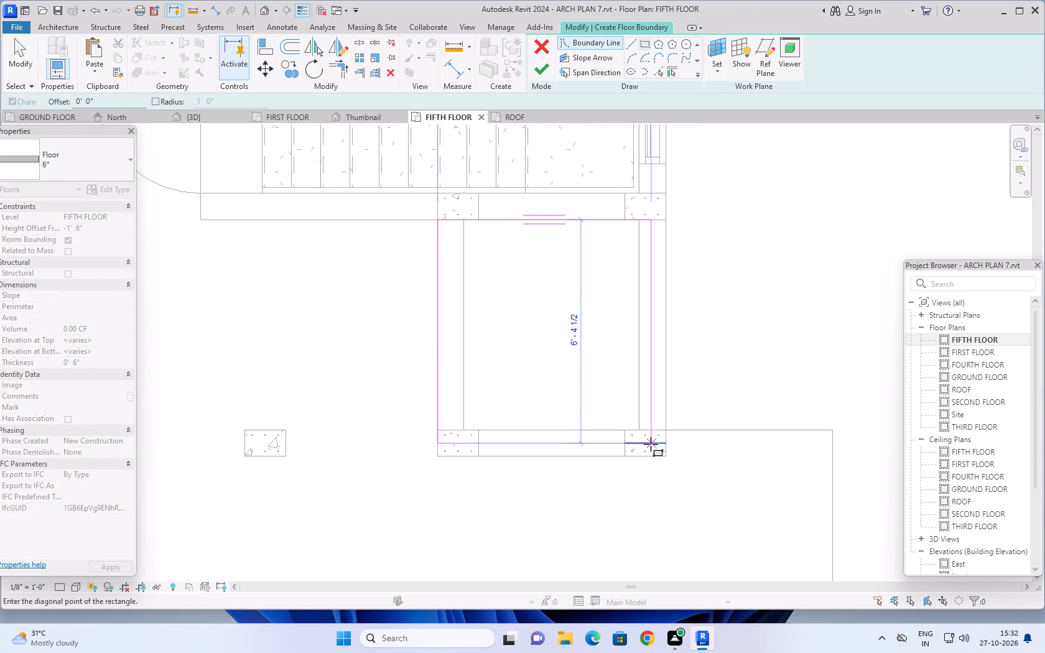
pyautogui.click(667, 458)
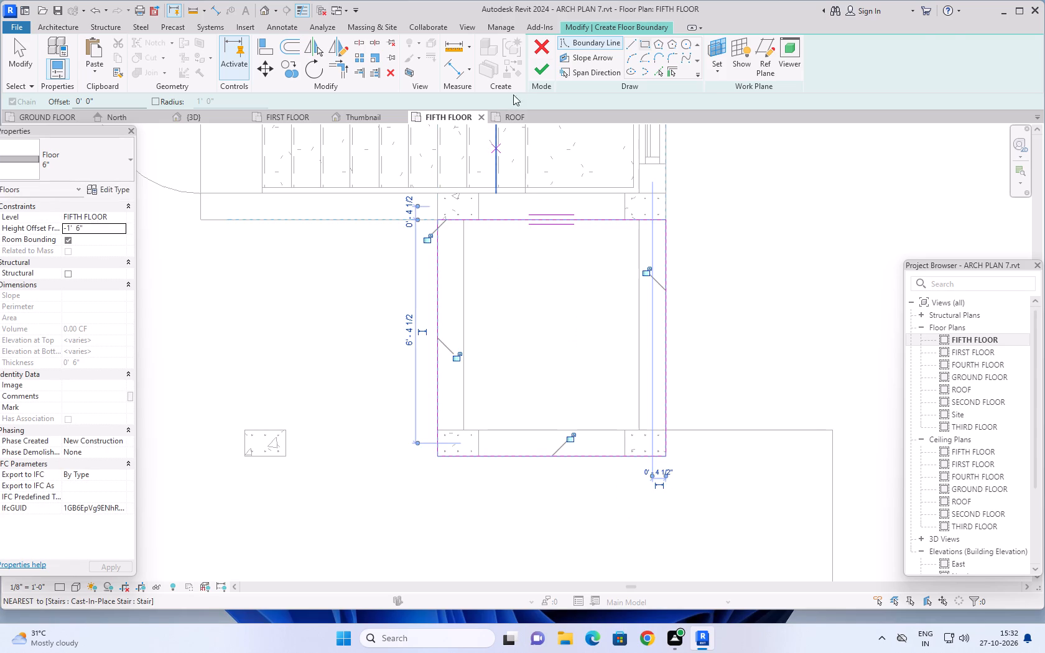
pyautogui.click(536, 74)
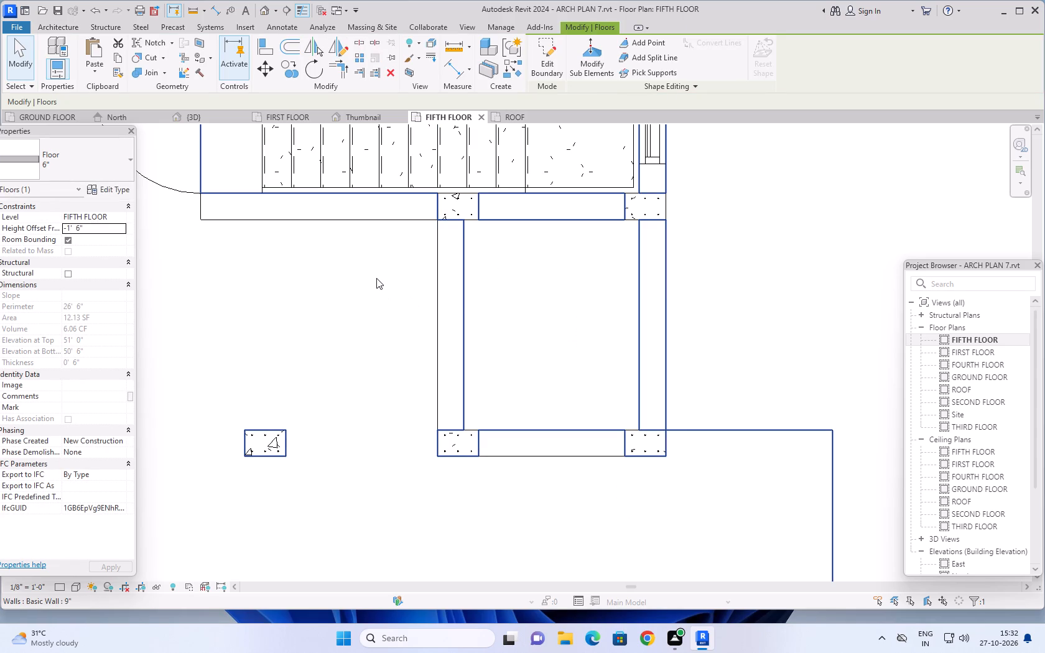
# Examine the rooftop lift shaft in 3D from the front, the side and above to check its slab covering.
pyautogui.scroll(-1, 384, 278)
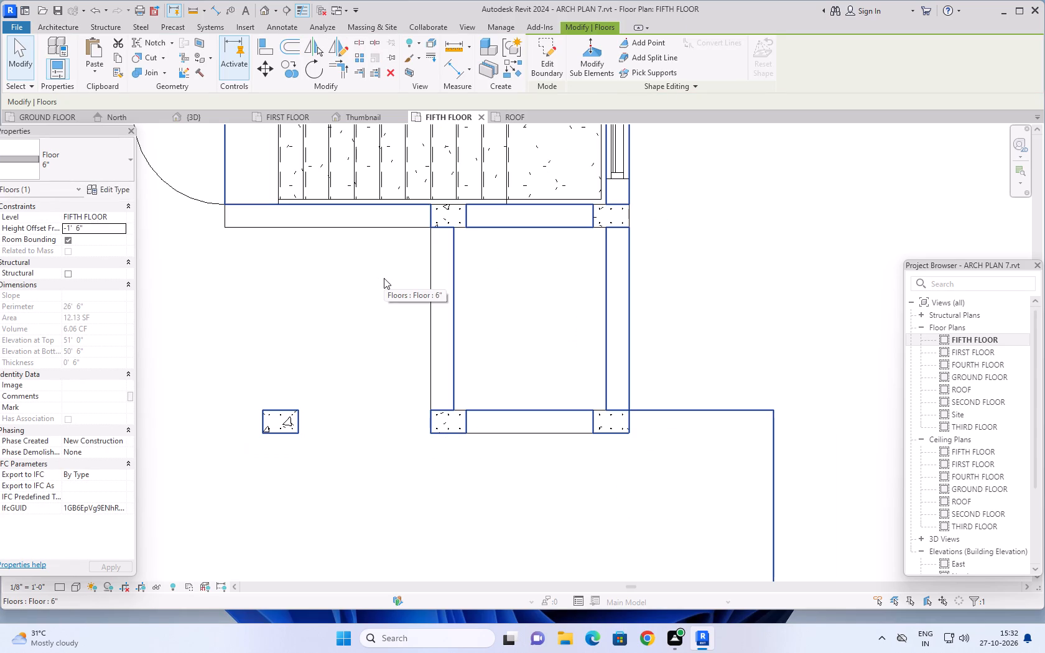
pyautogui.scroll(-1, 384, 278)
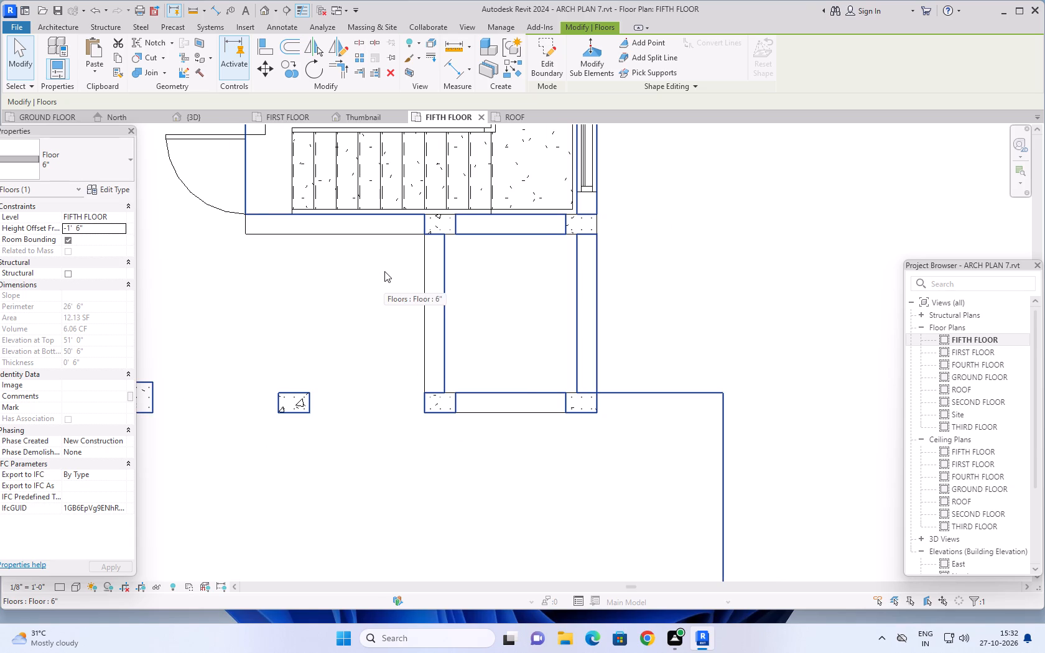
pyautogui.scroll(-1, 384, 271)
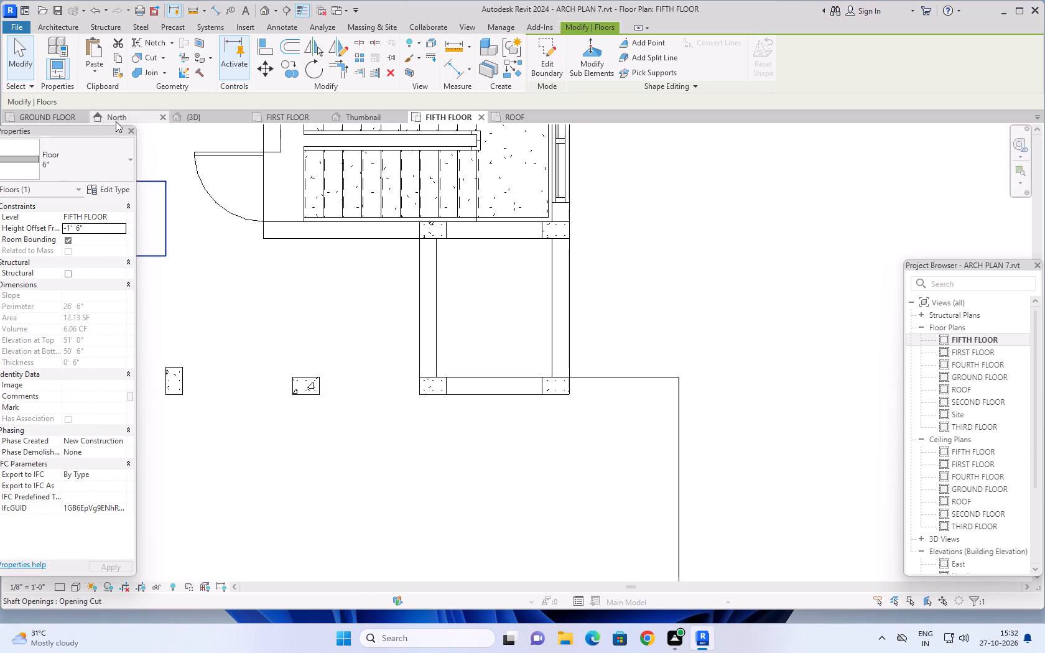
pyautogui.click(197, 116)
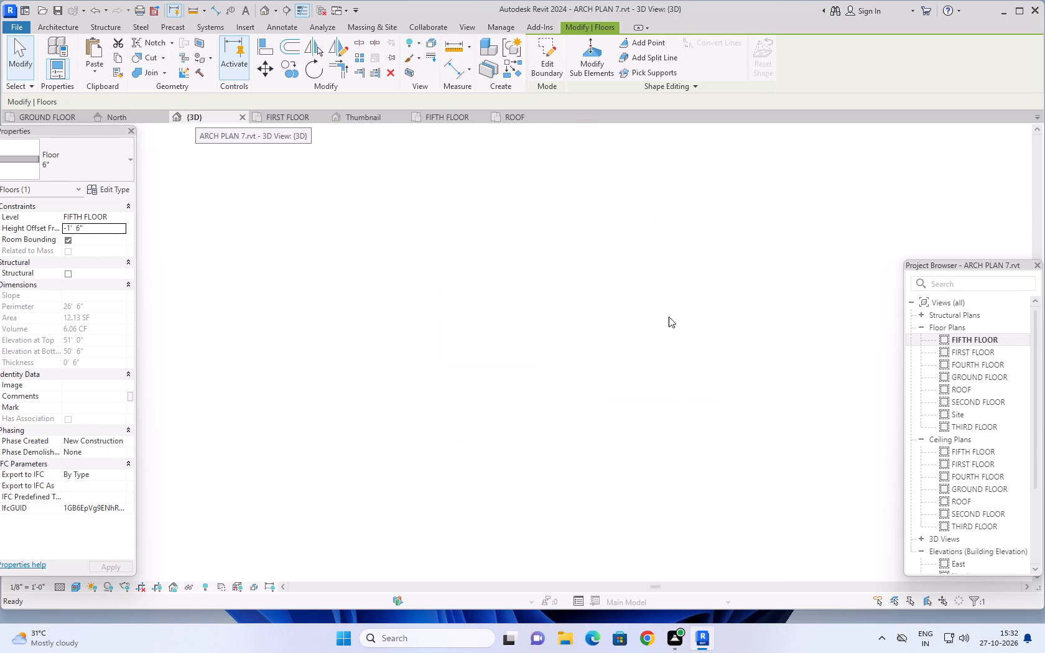
pyautogui.scroll(-4, 613, 375)
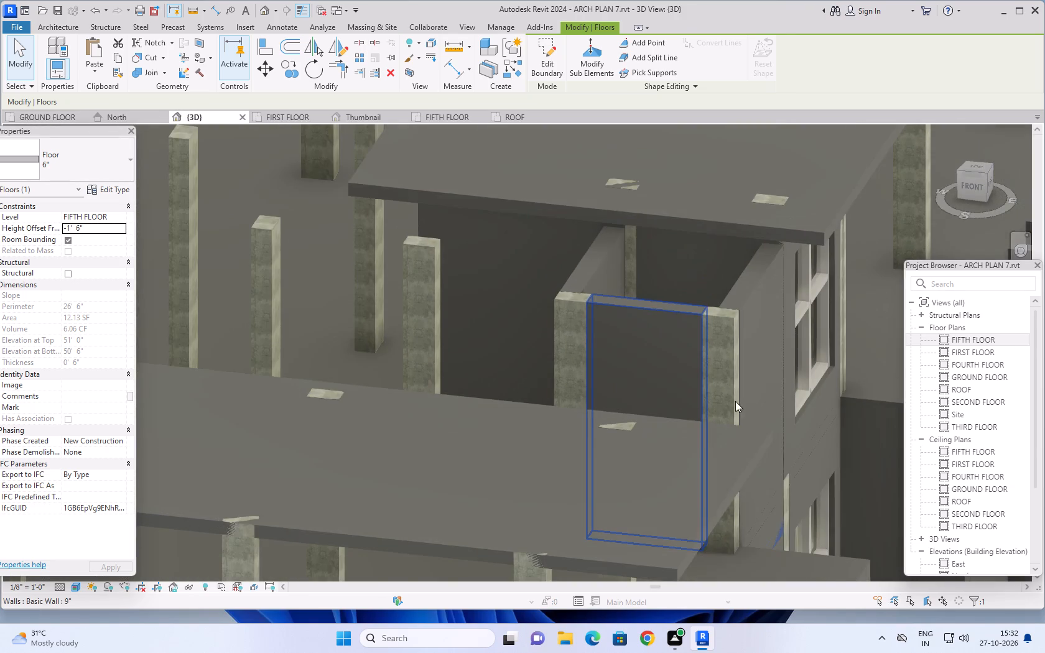
pyautogui.scroll(-3, 759, 397)
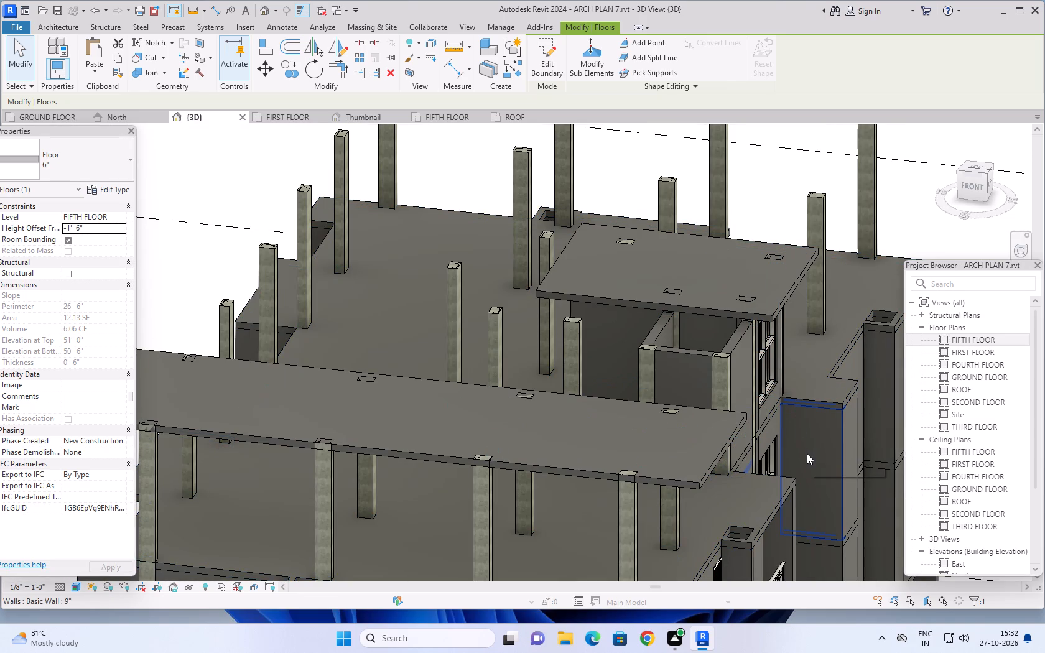
pyautogui.keyDown('shift'); pyautogui.moveTo(800, 453); pyautogui.dragTo(681, 443, button='middle'); pyautogui.keyUp('shift')
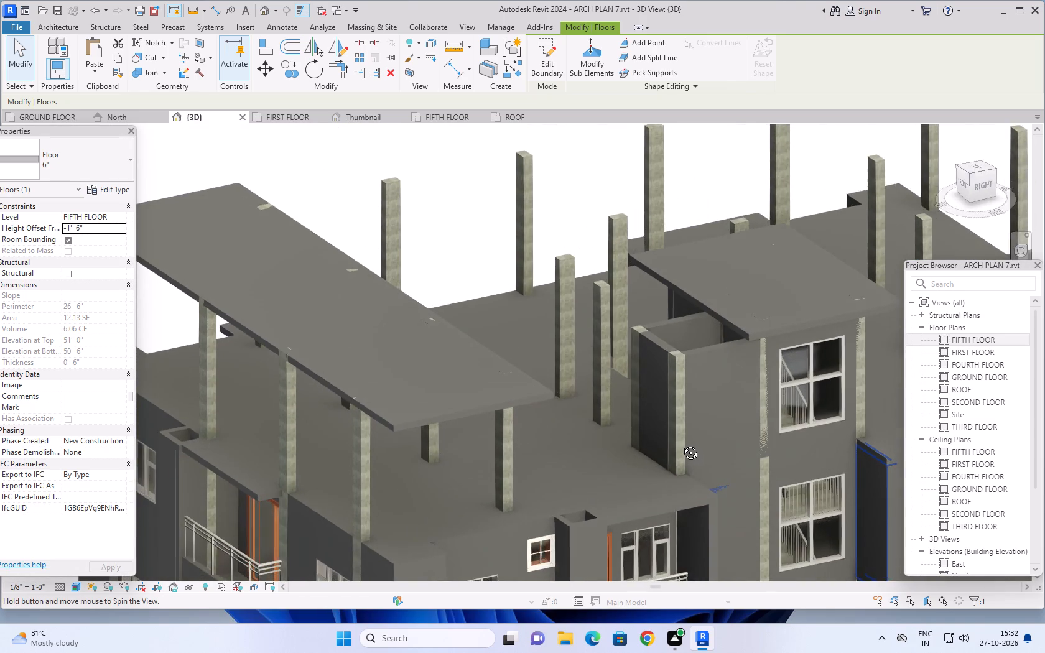
pyautogui.keyDown('shift'); pyautogui.moveTo(681, 443); pyautogui.dragTo(727, 555, button='middle'); pyautogui.keyUp('shift')
pyautogui.keyDown('shift'); pyautogui.moveTo(676, 447); pyautogui.dragTo(719, 515, button='middle'); pyautogui.keyUp('shift')
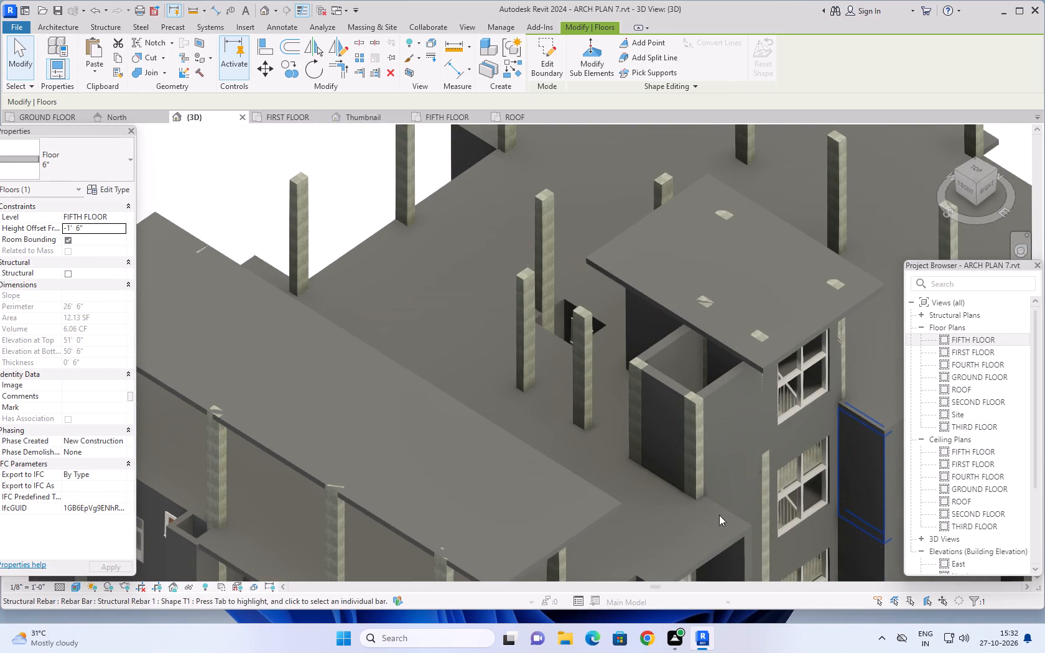
pyautogui.keyDown('shift'); pyautogui.moveTo(719, 515); pyautogui.dragTo(752, 540, button='middle'); pyautogui.keyUp('shift')
pyautogui.middleClick(746, 461)
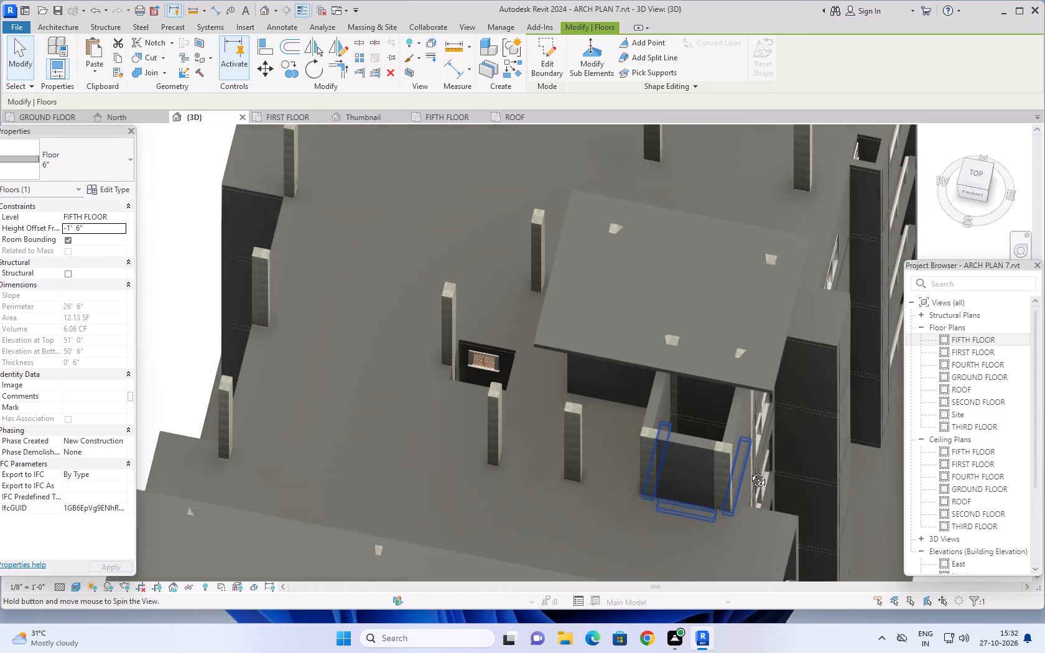
pyautogui.scroll(1, 749, 456)
# Undo the finished lift shaft floor back to its boundary sketch, change its level to ROOF and finish the floor.
pyautogui.click(447, 116)
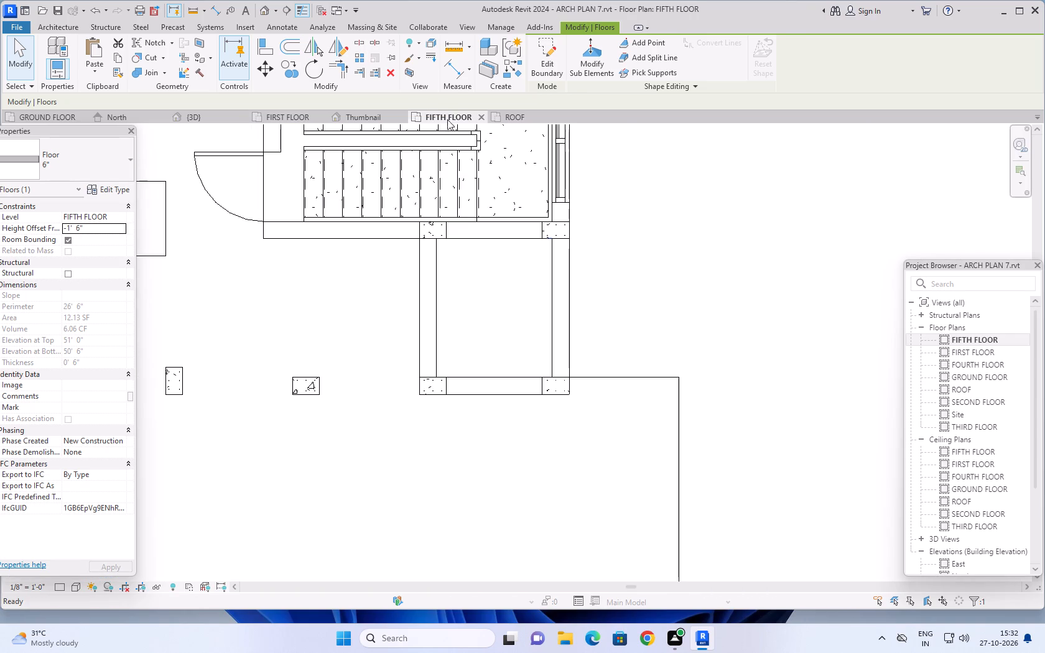
pyautogui.click(495, 290)
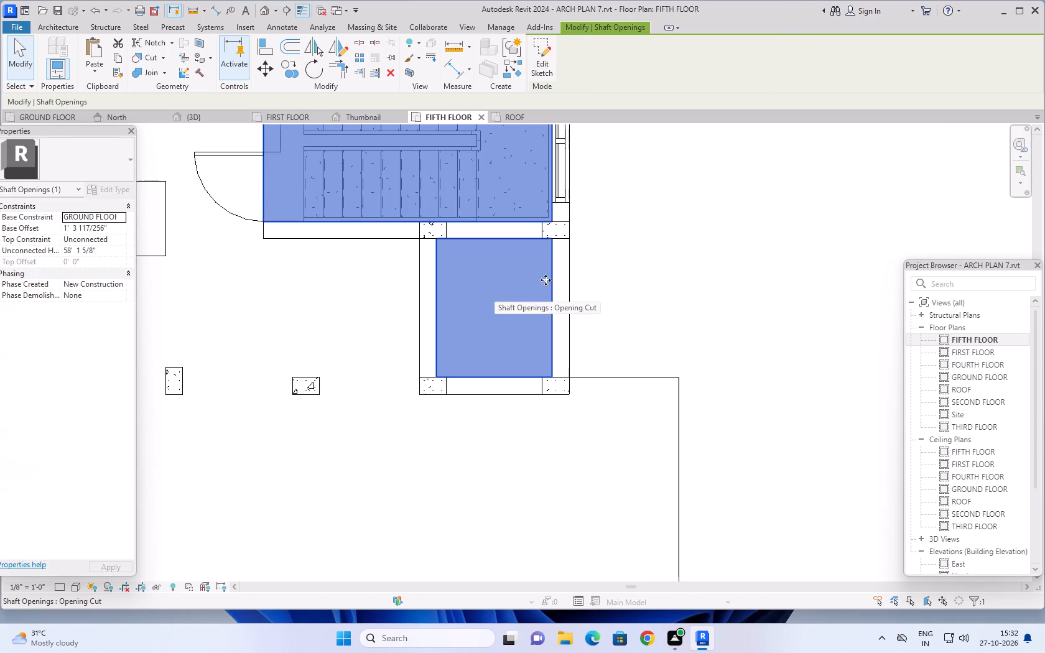
pyautogui.press('Escape')
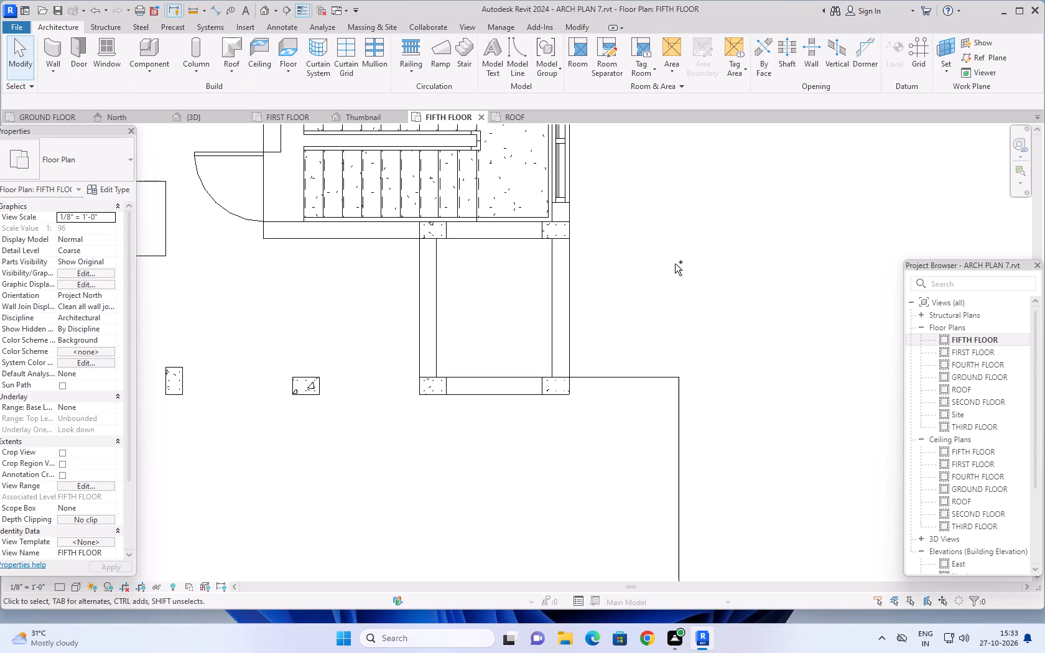
pyautogui.hotkey('ctrl', 'z')
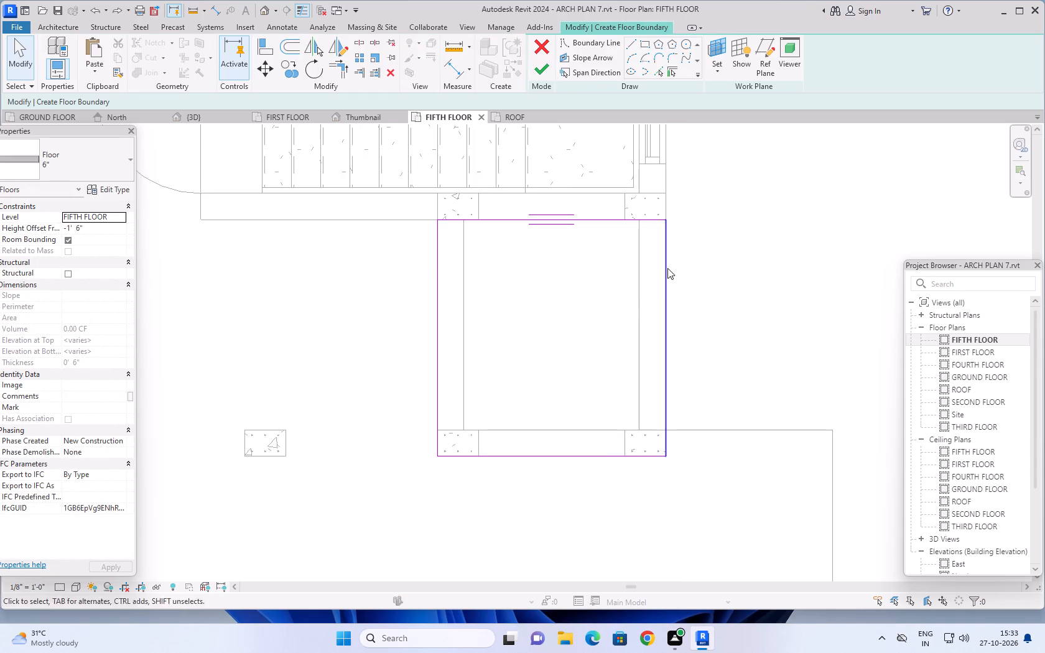
pyautogui.click(122, 215)
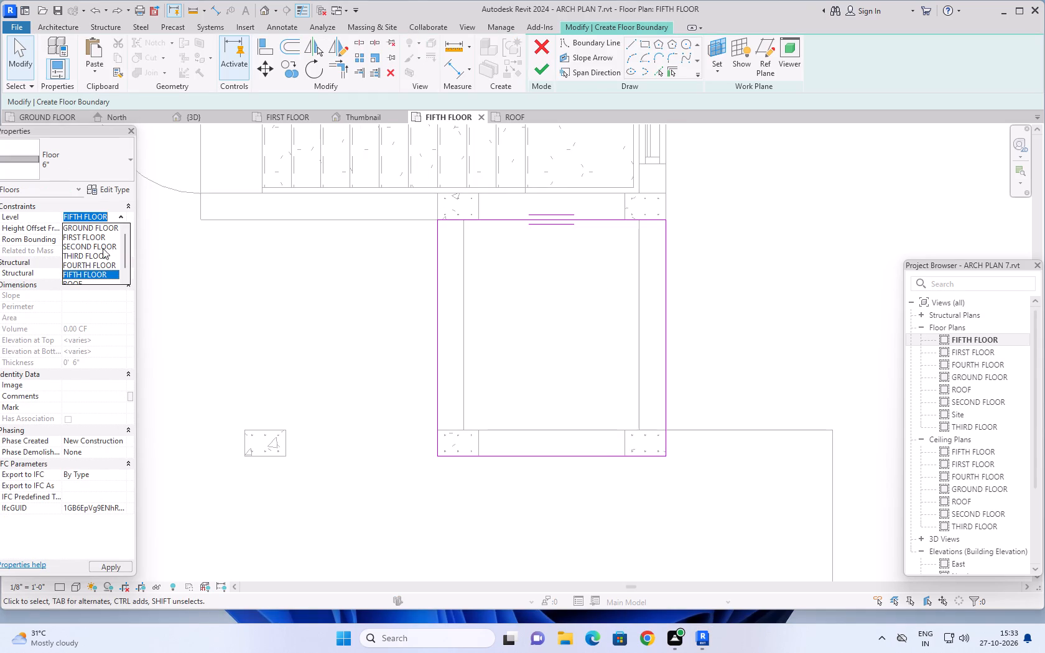
pyautogui.scroll(-4, 91, 263)
pyautogui.click(89, 271)
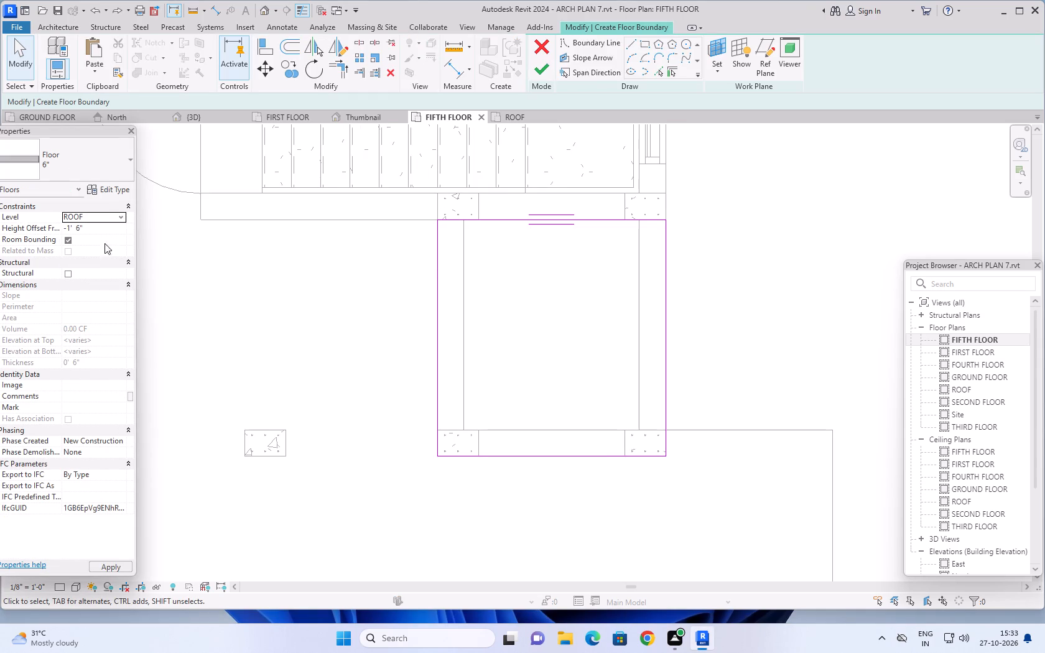
pyautogui.scroll(-1, 118, 236)
pyautogui.scroll(-2, 373, 269)
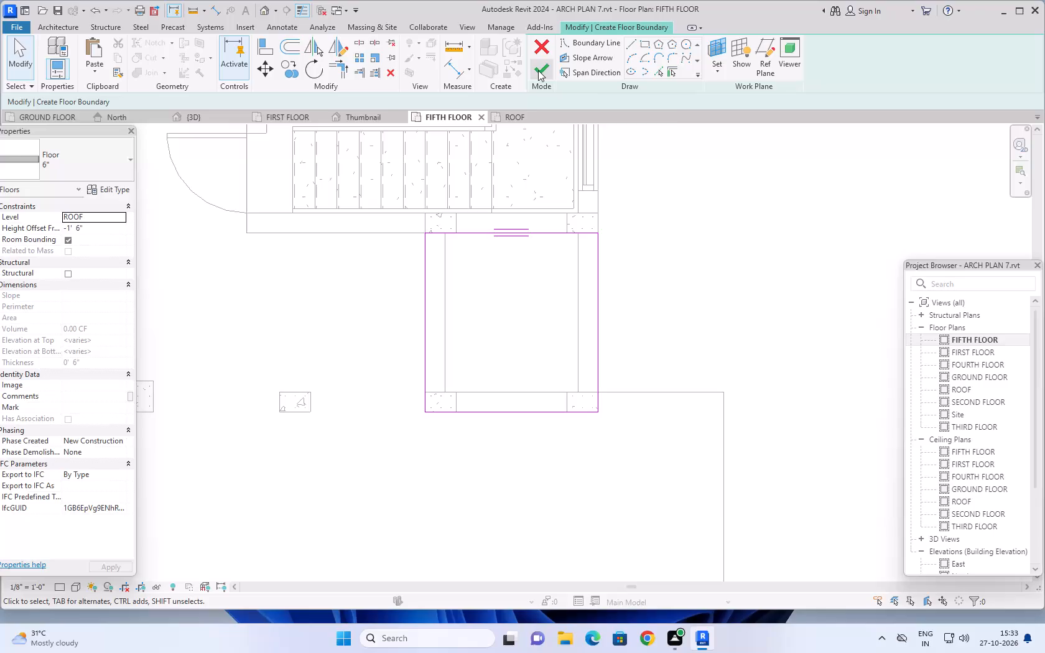
pyautogui.click(538, 70)
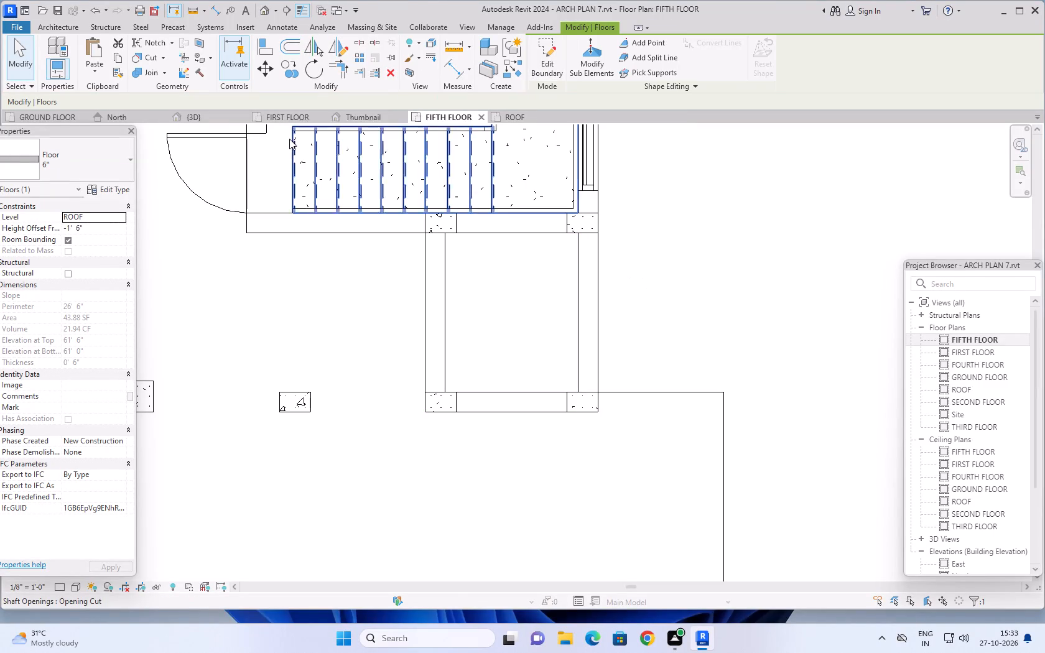
# Inspect in 3D how the lift shaft slab meets its walls and front columns, including the corner column's constraints.
pyautogui.click(205, 114)
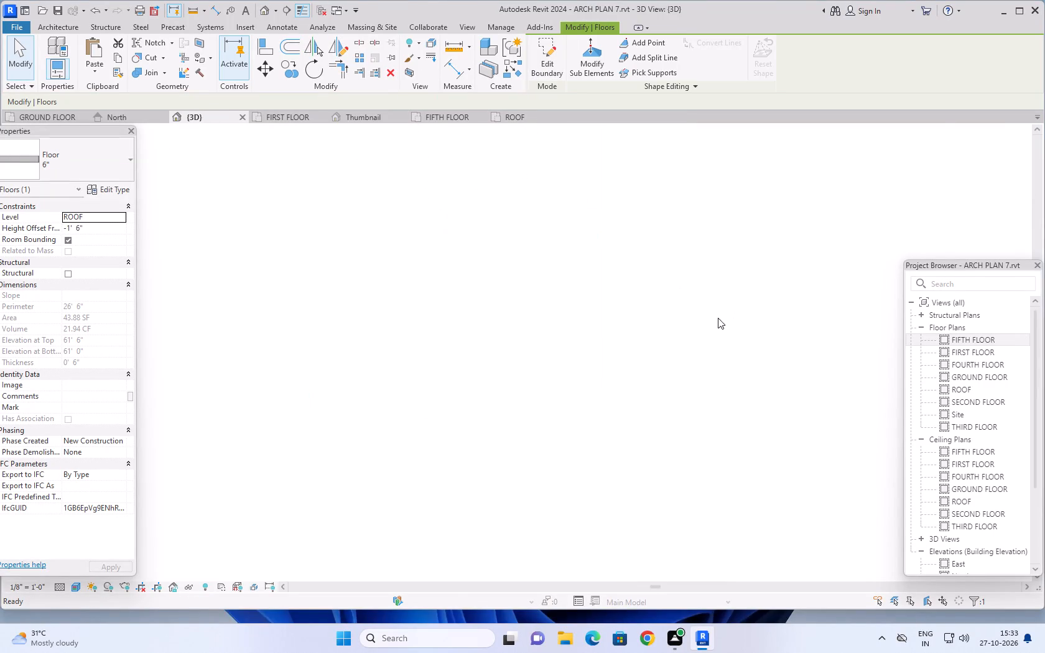
pyautogui.press('Escape')
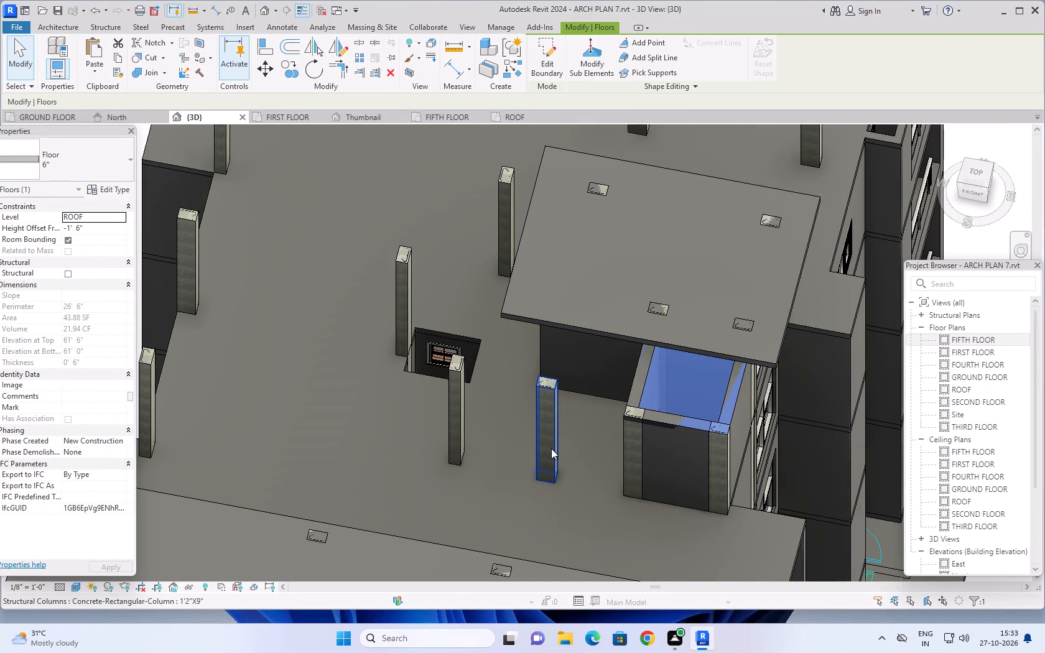
pyautogui.keyDown('shift'); pyautogui.moveTo(523, 468); pyautogui.dragTo(598, 377, button='middle'); pyautogui.keyUp('shift')
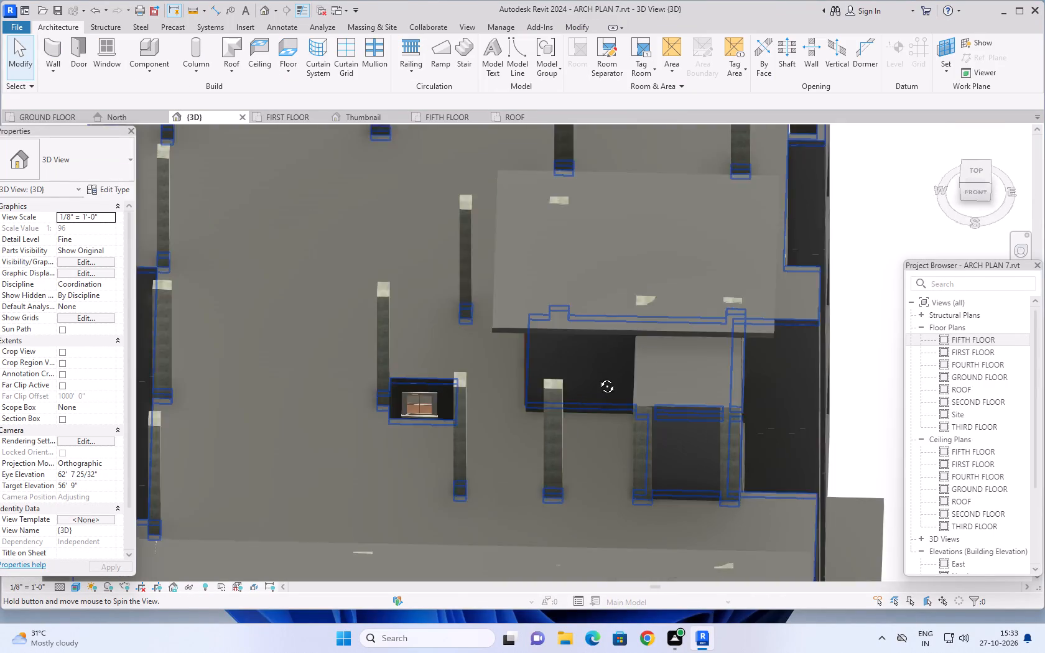
pyautogui.keyDown('shift'); pyautogui.moveTo(598, 377); pyautogui.dragTo(688, 275, button='middle'); pyautogui.keyUp('shift')
pyautogui.scroll(4, 677, 360)
pyautogui.keyDown('shift'); pyautogui.moveTo(714, 358); pyautogui.dragTo(707, 346, button='middle'); pyautogui.keyUp('shift')
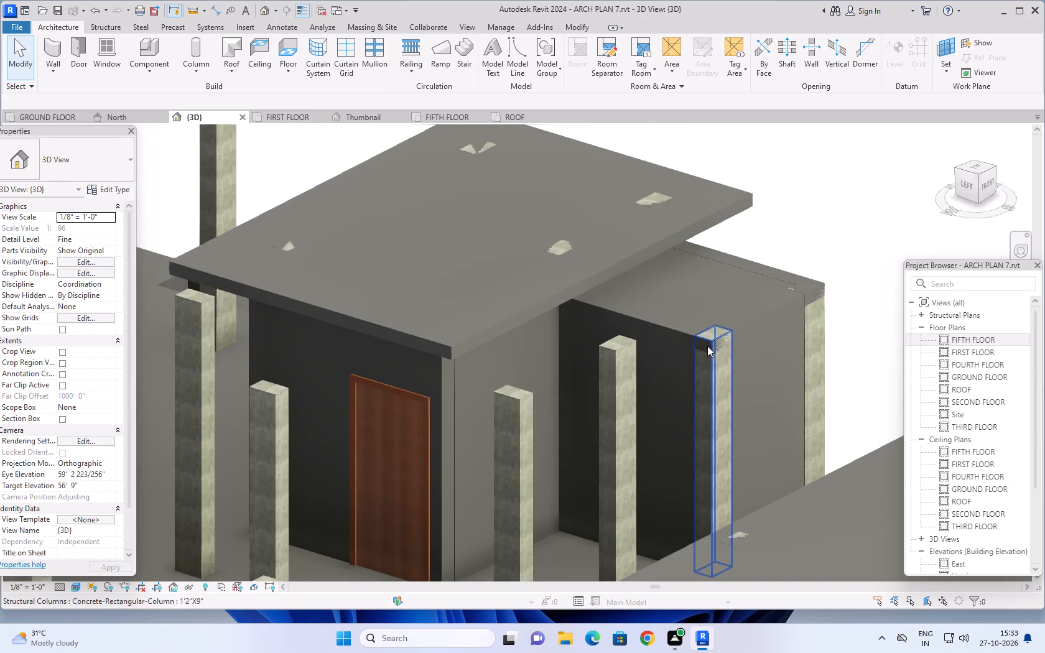
pyautogui.keyDown('shift'); pyautogui.moveTo(707, 346); pyautogui.dragTo(739, 249, button='middle'); pyautogui.keyUp('shift')
pyautogui.keyDown('shift'); pyautogui.moveTo(735, 267); pyautogui.dragTo(704, 287, button='middle'); pyautogui.keyUp('shift')
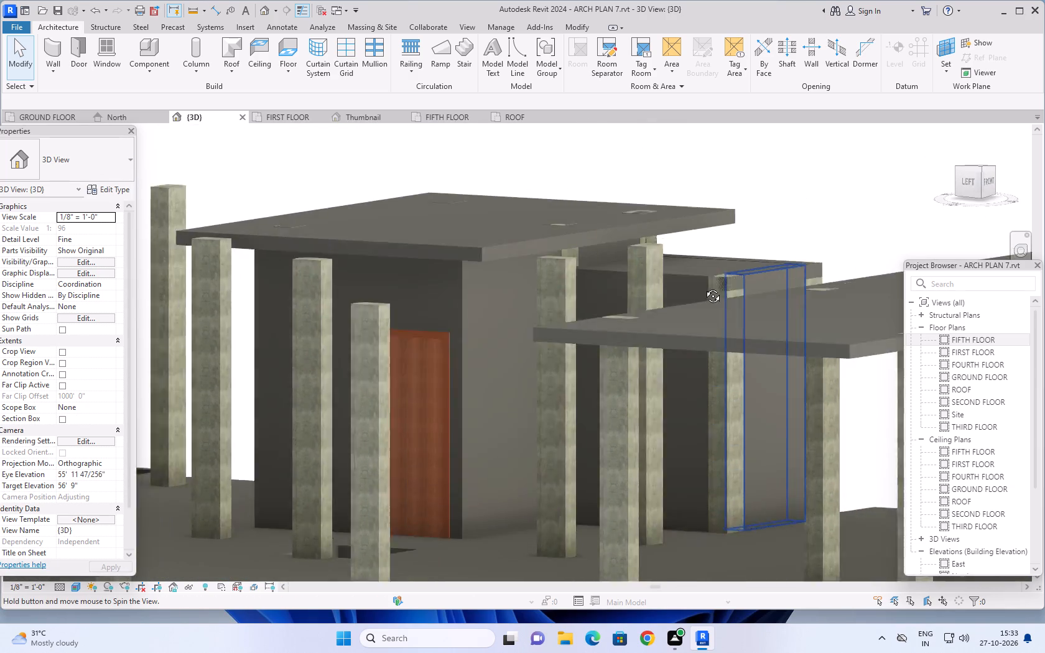
pyautogui.keyDown('shift'); pyautogui.moveTo(704, 287); pyautogui.dragTo(698, 289, button='middle'); pyautogui.keyUp('shift')
pyautogui.scroll(6, 692, 310)
pyautogui.keyDown('shift'); pyautogui.moveTo(676, 299); pyautogui.dragTo(672, 301, button='middle'); pyautogui.keyUp('shift')
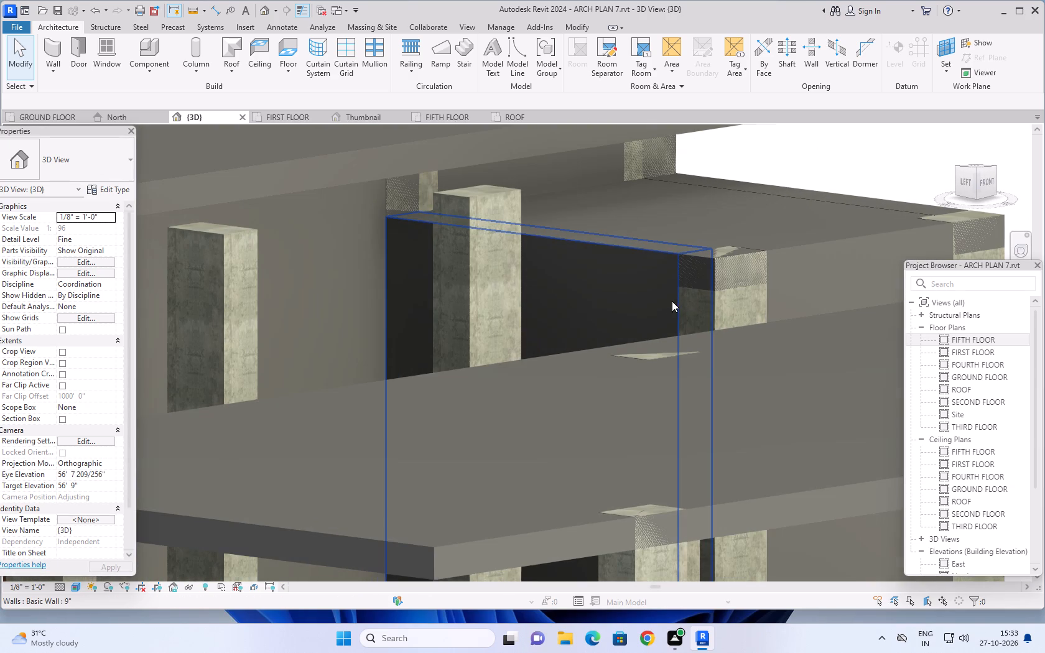
pyautogui.keyDown('shift'); pyautogui.moveTo(672, 301); pyautogui.dragTo(628, 313, button='middle'); pyautogui.keyUp('shift')
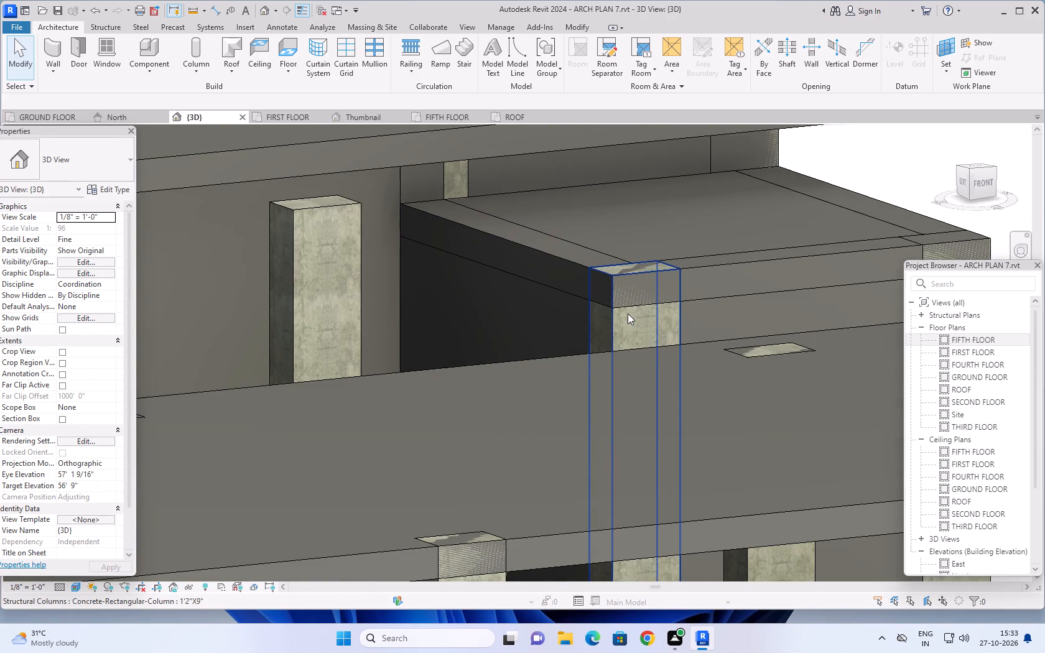
pyautogui.keyDown('shift'); pyautogui.moveTo(686, 294); pyautogui.dragTo(661, 302, button='middle'); pyautogui.keyUp('shift')
pyautogui.keyDown('shift'); pyautogui.scroll(-1, 675, 298); pyautogui.keyUp('shift')
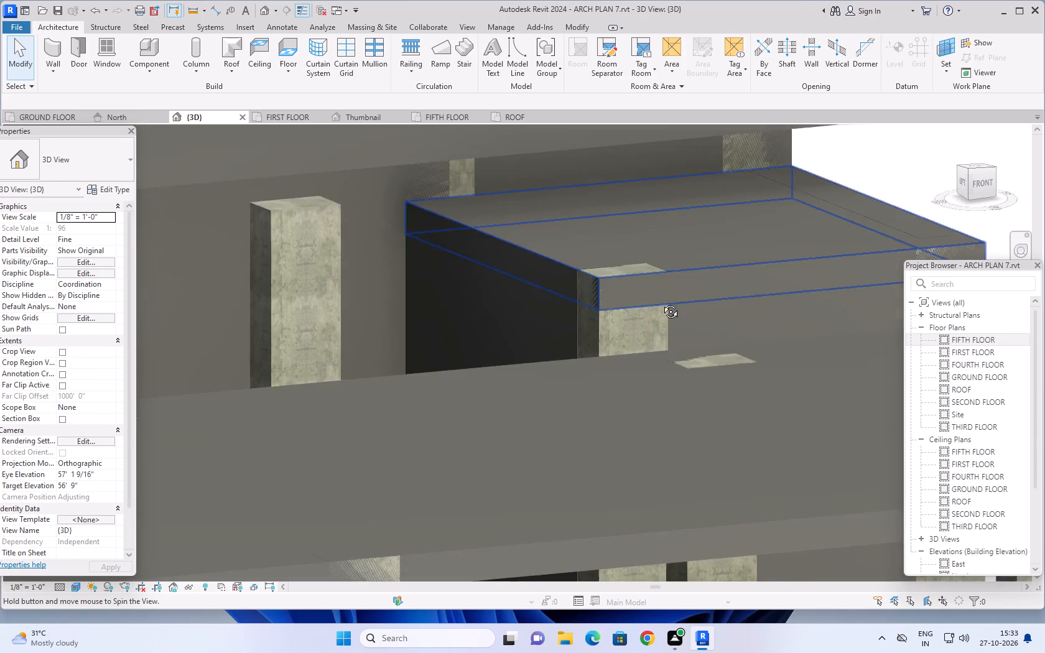
pyautogui.keyDown('shift'); pyautogui.moveTo(661, 302); pyautogui.dragTo(455, 276, button='middle'); pyautogui.keyUp('shift')
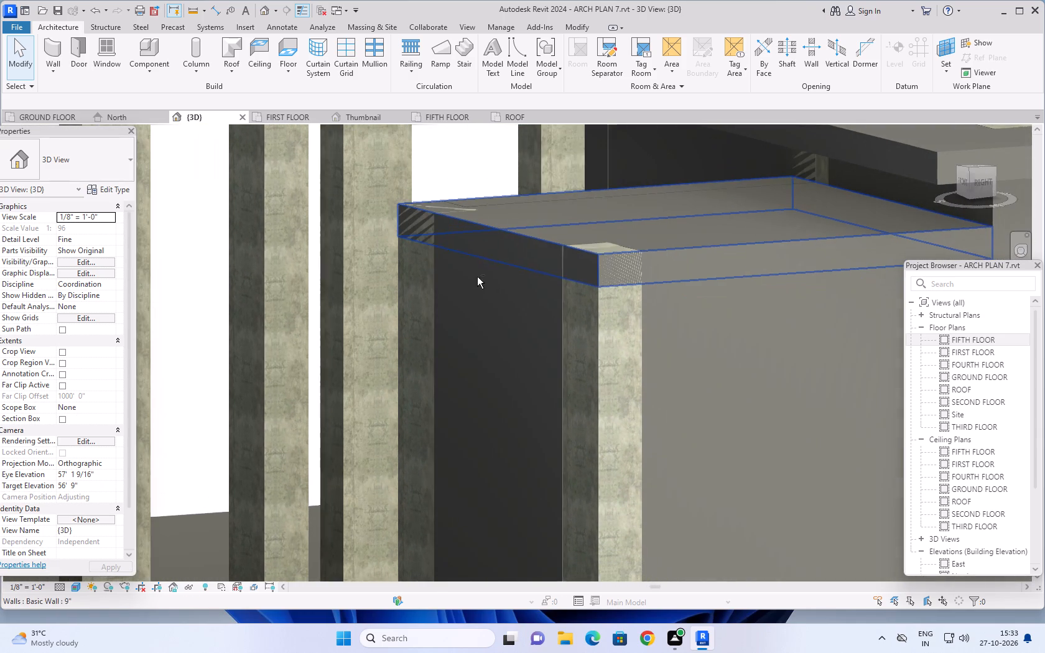
pyautogui.moveTo(616, 289); pyautogui.dragTo(633, 331, button='middle')
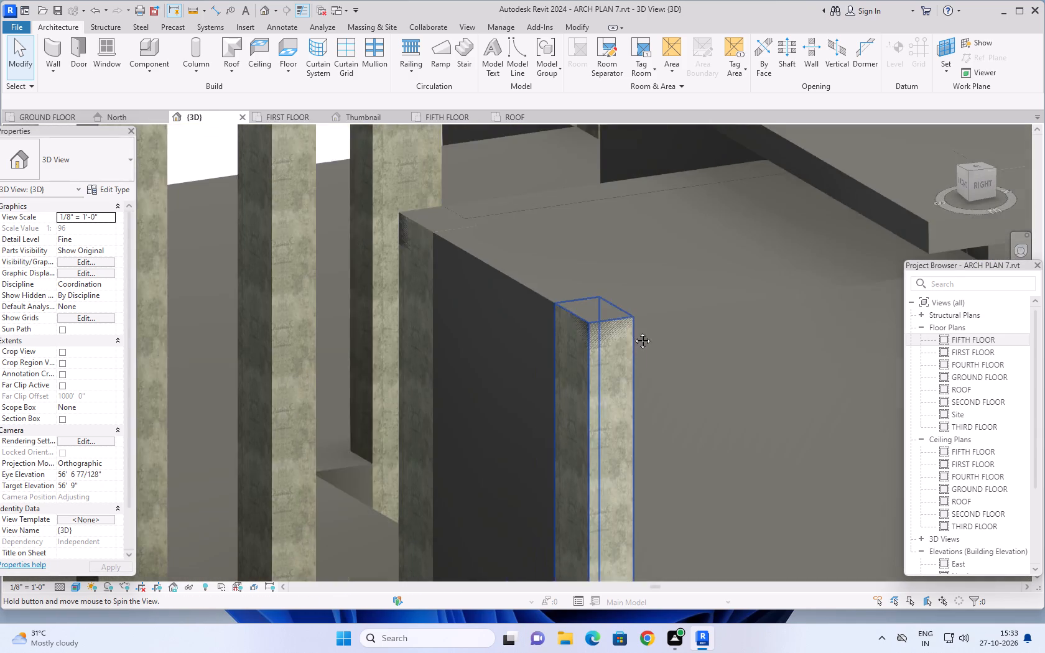
pyautogui.moveTo(633, 331); pyautogui.dragTo(648, 326, button='middle')
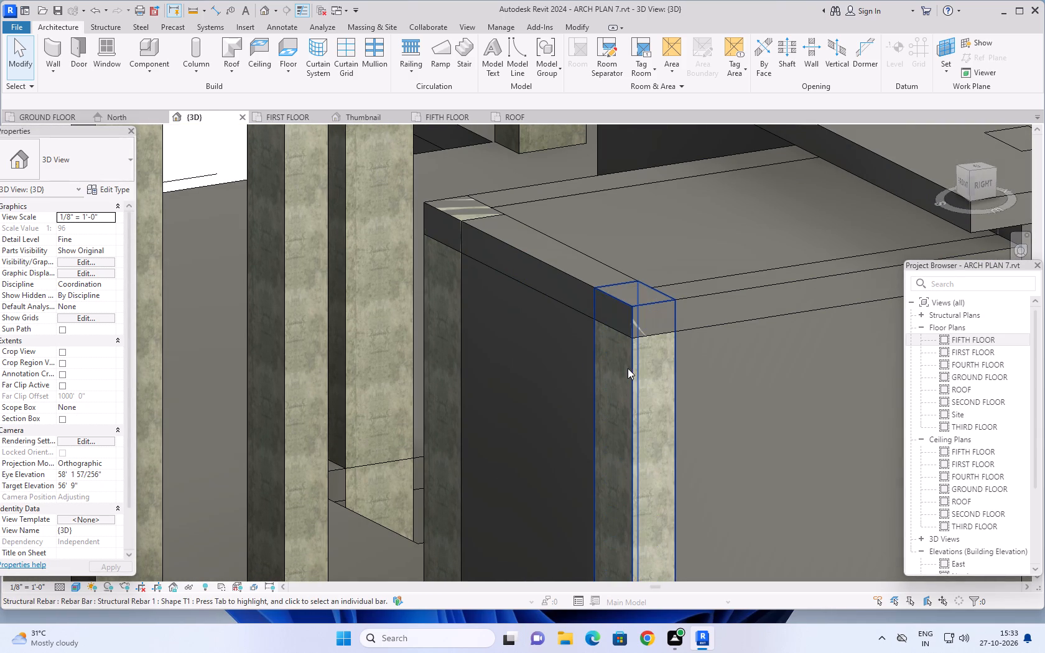
pyautogui.keyDown('shift'); pyautogui.moveTo(619, 360); pyautogui.dragTo(766, 269, button='middle'); pyautogui.keyUp('shift')
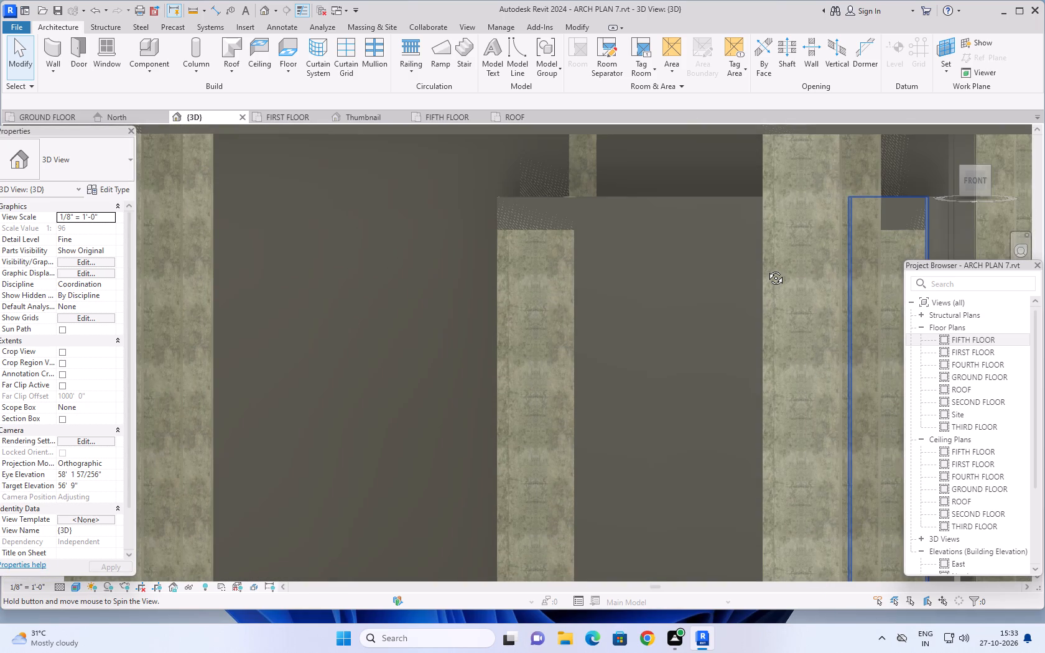
pyautogui.keyDown('shift'); pyautogui.moveTo(766, 269); pyautogui.dragTo(646, 303, button='middle'); pyautogui.keyUp('shift')
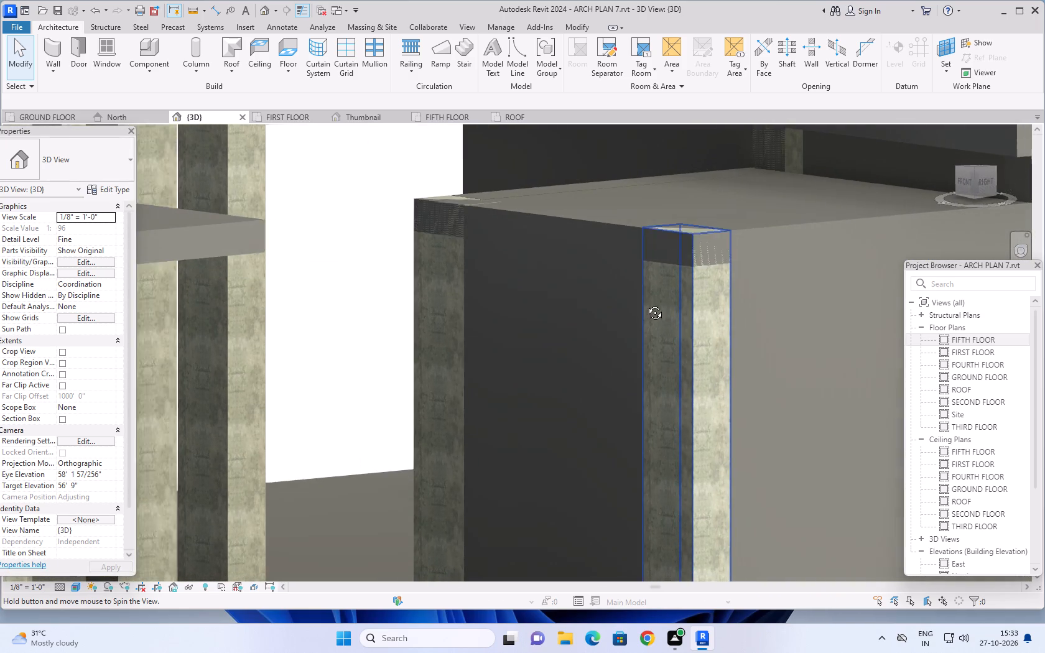
pyautogui.keyDown('shift'); pyautogui.moveTo(646, 303); pyautogui.dragTo(644, 306, button='middle'); pyautogui.keyUp('shift')
pyautogui.press('Escape')
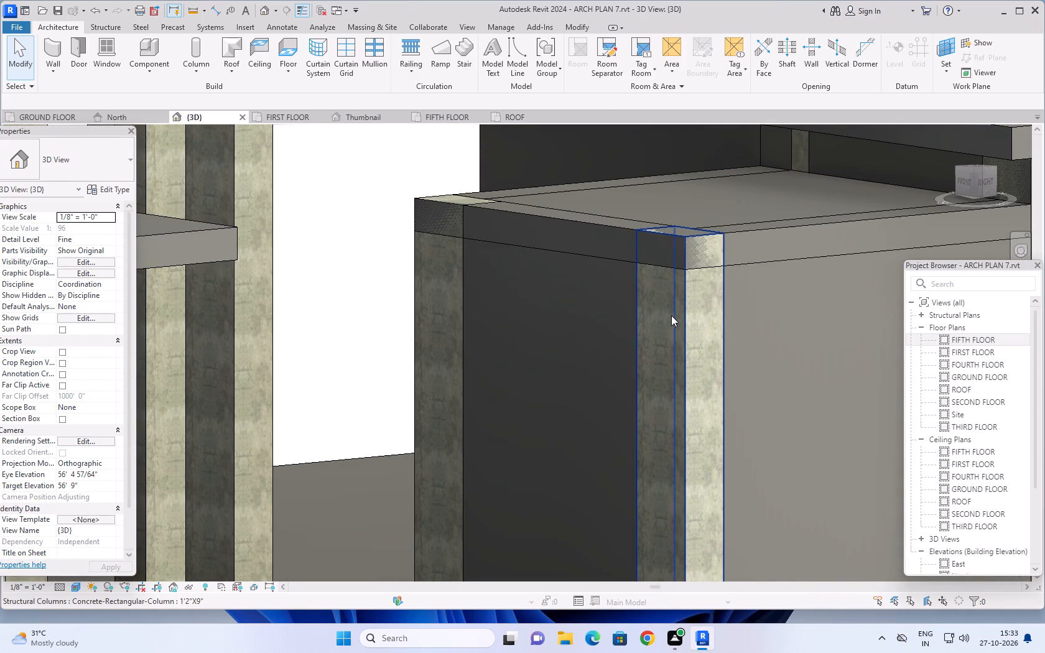
pyautogui.click(680, 305)
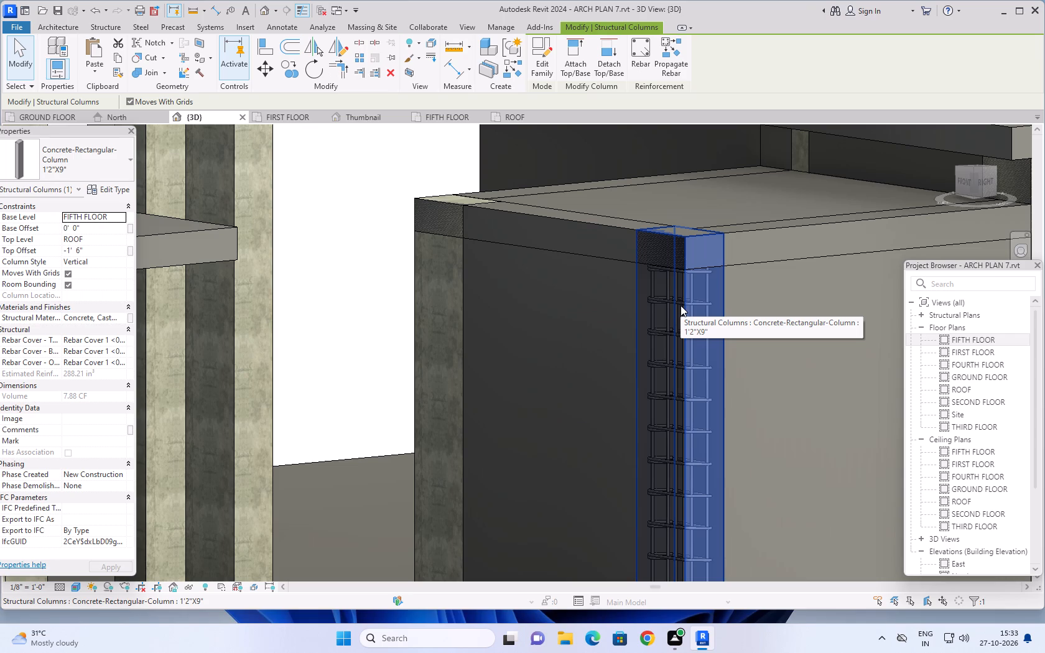
pyautogui.press('Escape')
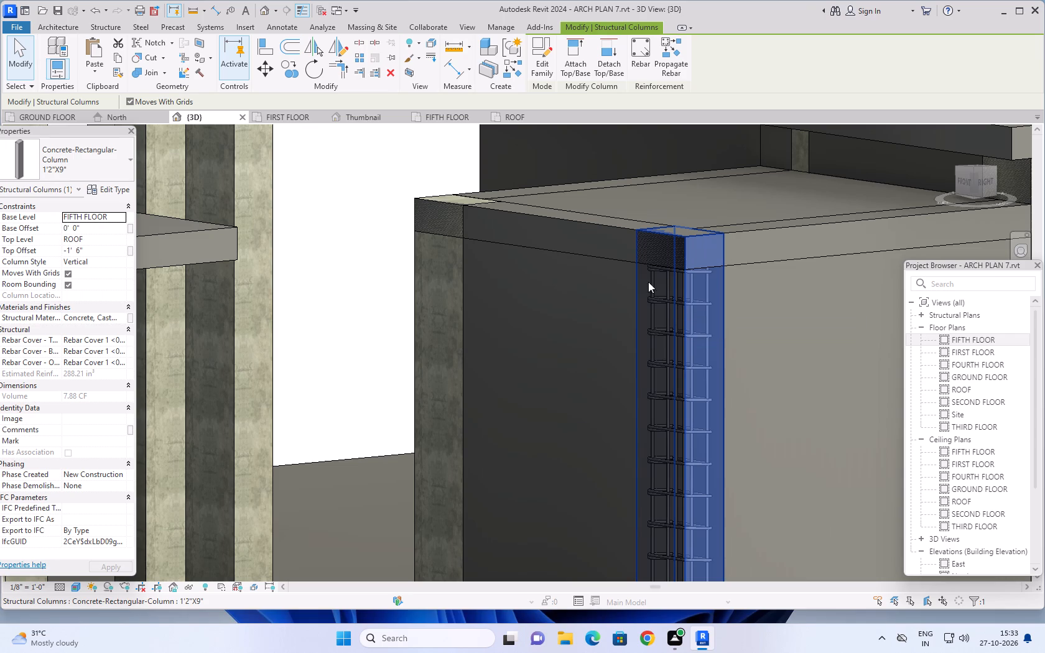
# Set the lift shaft slab's height offset from the ROOF level to -1' 0".
pyautogui.click(597, 223)
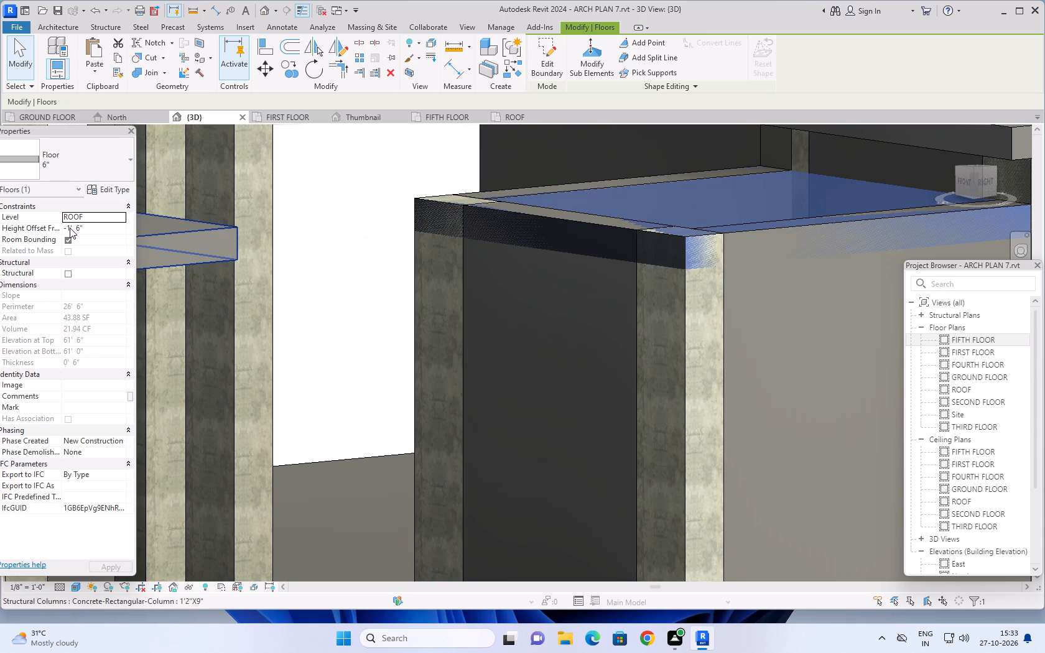
pyautogui.click(103, 229)
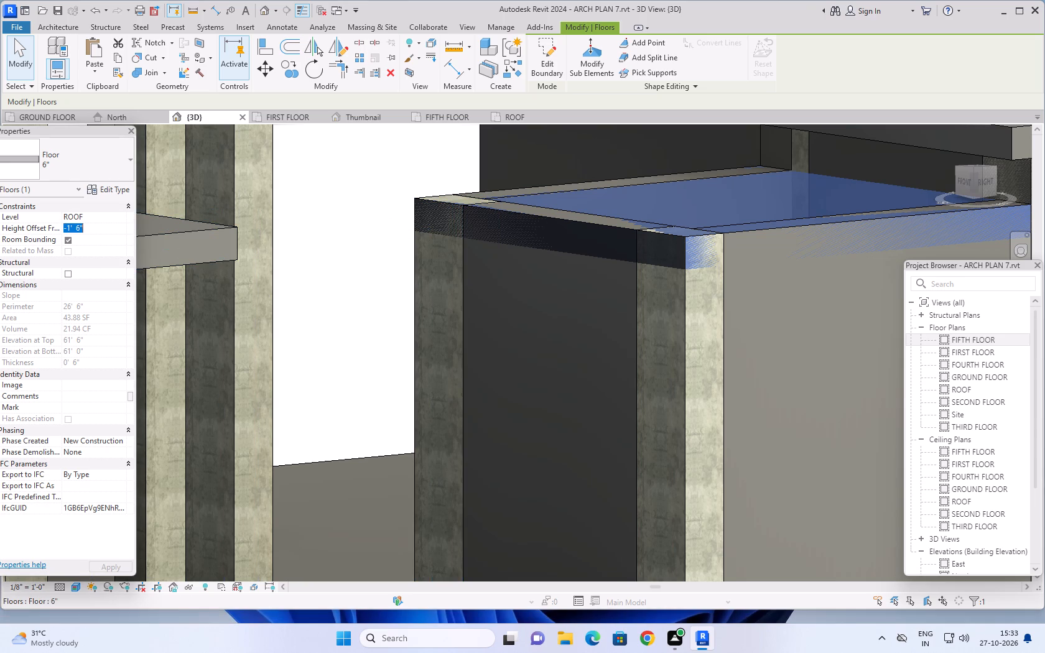
pyautogui.write("-1'")
pyautogui.press('Return')
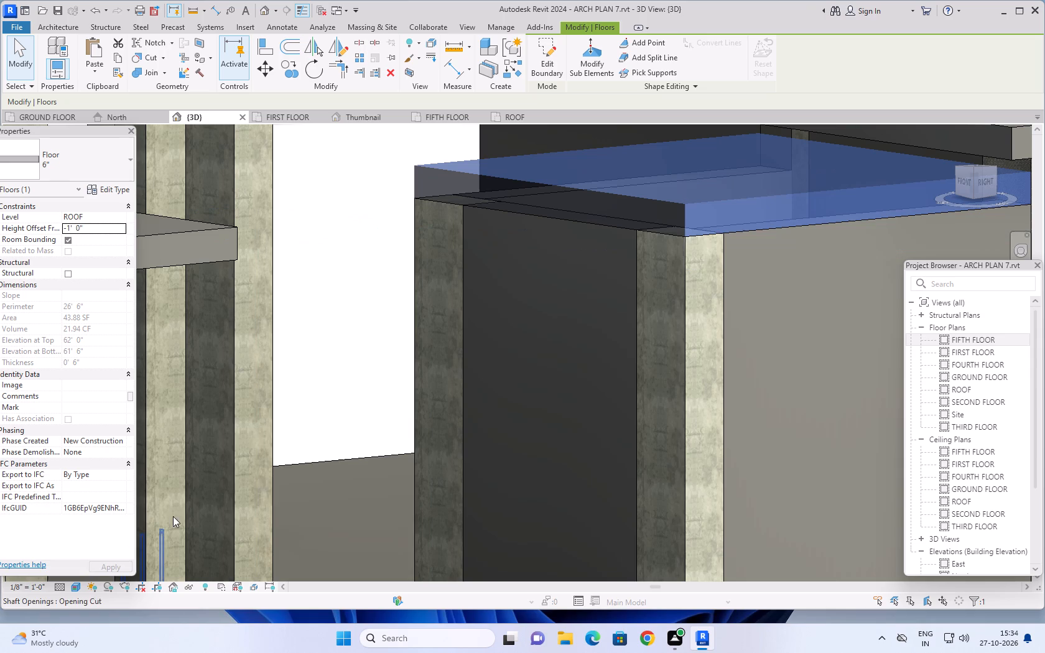
pyautogui.press('Escape')
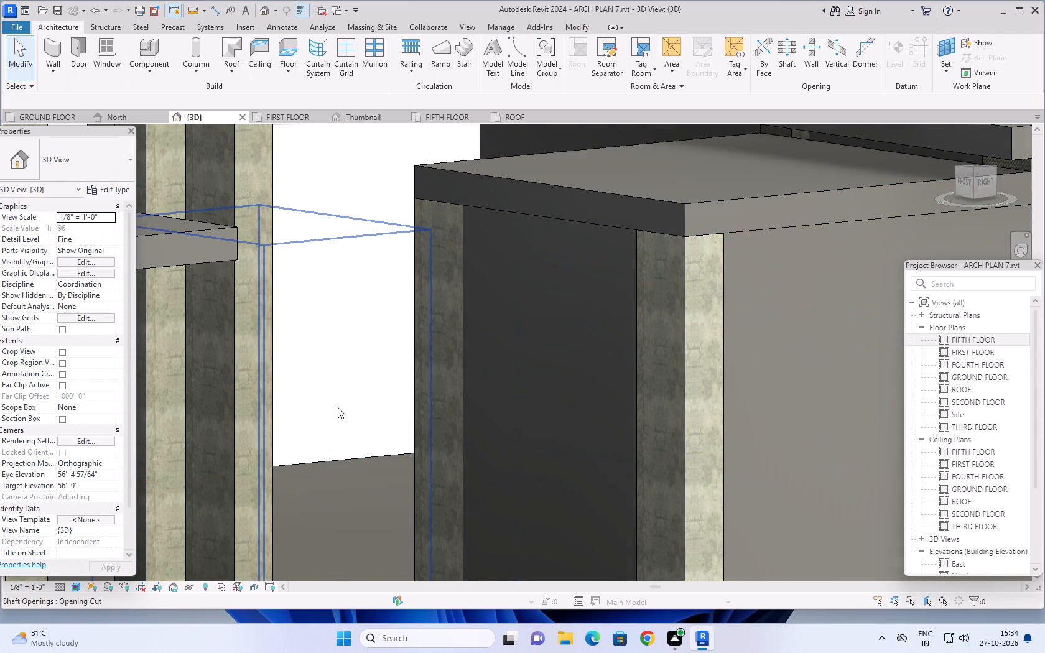
# Examine the lift shaft slab and the whole rooftop in 3D from the front and both sides.
pyautogui.keyDown('shift'); pyautogui.moveTo(337, 391); pyautogui.dragTo(497, 312, button='middle'); pyautogui.keyUp('shift')
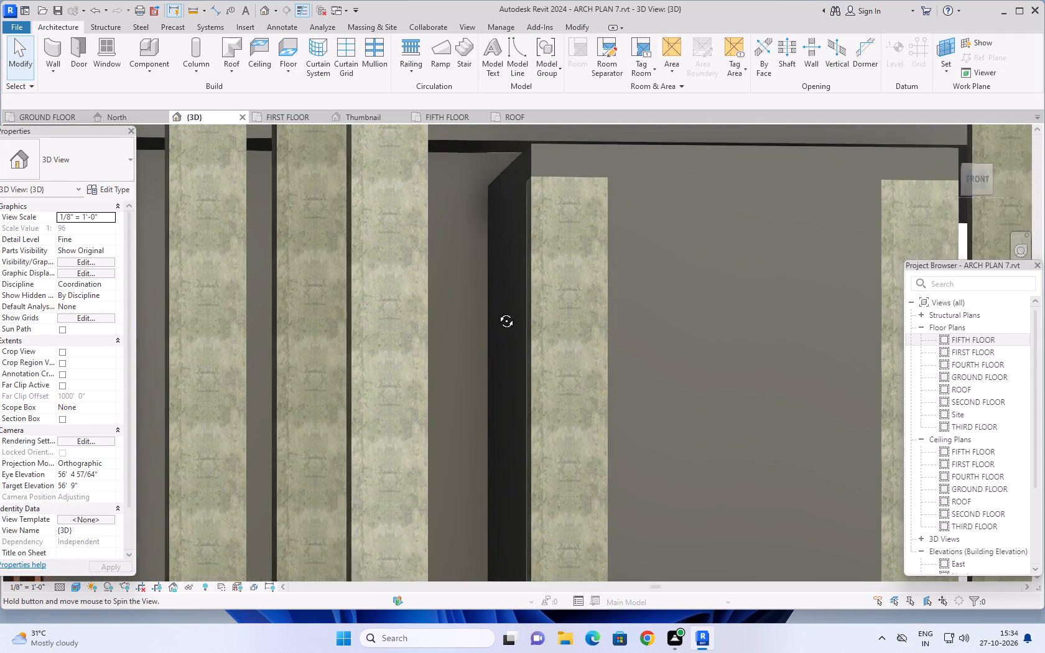
pyautogui.keyDown('shift'); pyautogui.moveTo(497, 312); pyautogui.dragTo(539, 341, button='middle'); pyautogui.keyUp('shift')
pyautogui.scroll(-9, 543, 343)
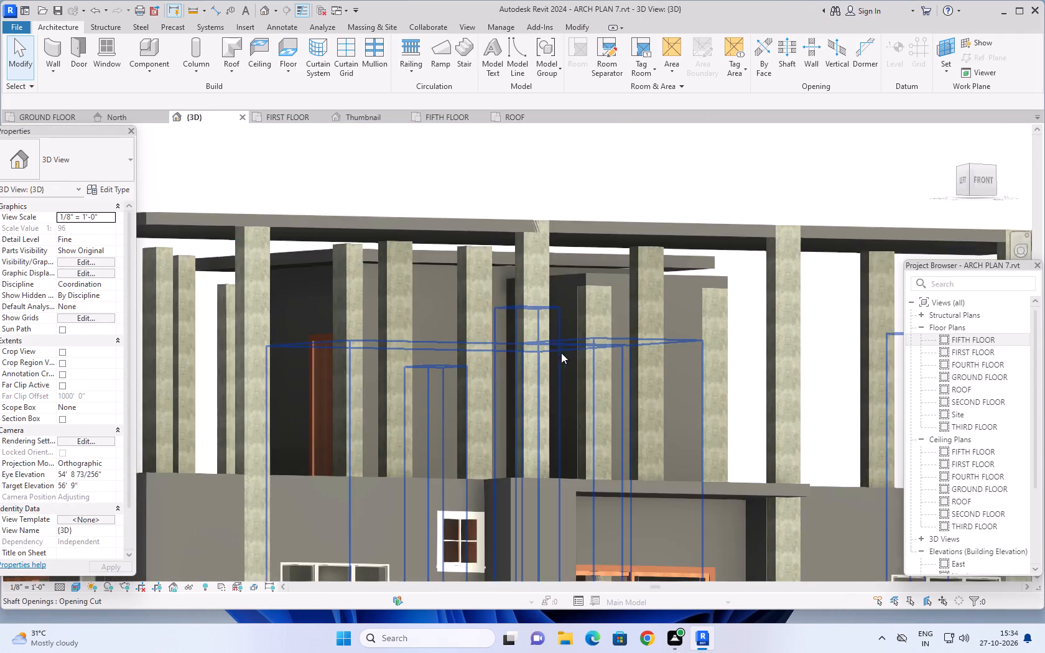
pyautogui.scroll(-1, 561, 353)
pyautogui.keyDown('shift'); pyautogui.moveTo(567, 356); pyautogui.dragTo(522, 440, button='middle'); pyautogui.keyUp('shift')
pyautogui.keyDown('shift'); pyautogui.moveTo(590, 362); pyautogui.dragTo(481, 445, button='middle'); pyautogui.keyUp('shift')
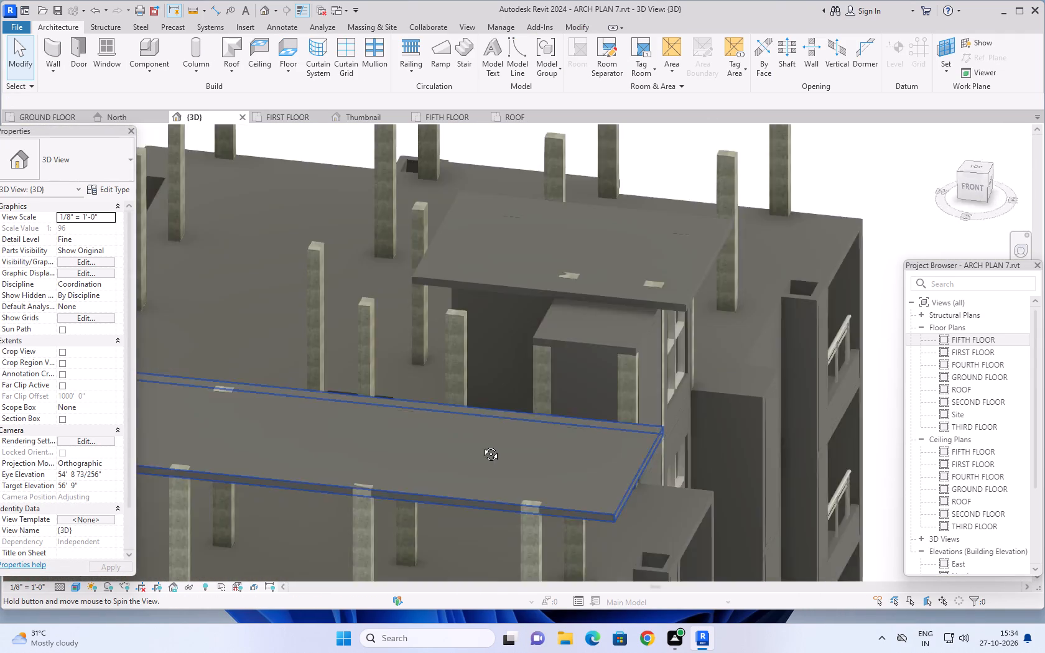
pyautogui.keyDown('shift'); pyautogui.moveTo(481, 445); pyautogui.dragTo(450, 445, button='middle'); pyautogui.keyUp('shift')
pyautogui.scroll(-8, 526, 361)
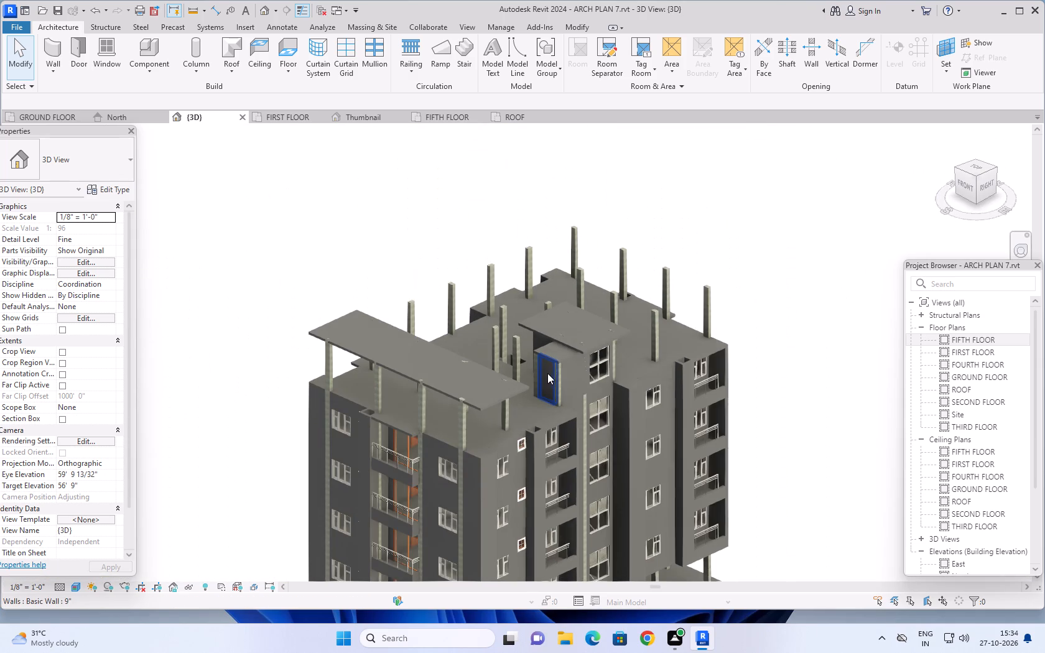
pyautogui.keyDown('shift'); pyautogui.moveTo(453, 331); pyautogui.dragTo(508, 330, button='middle'); pyautogui.keyUp('shift')
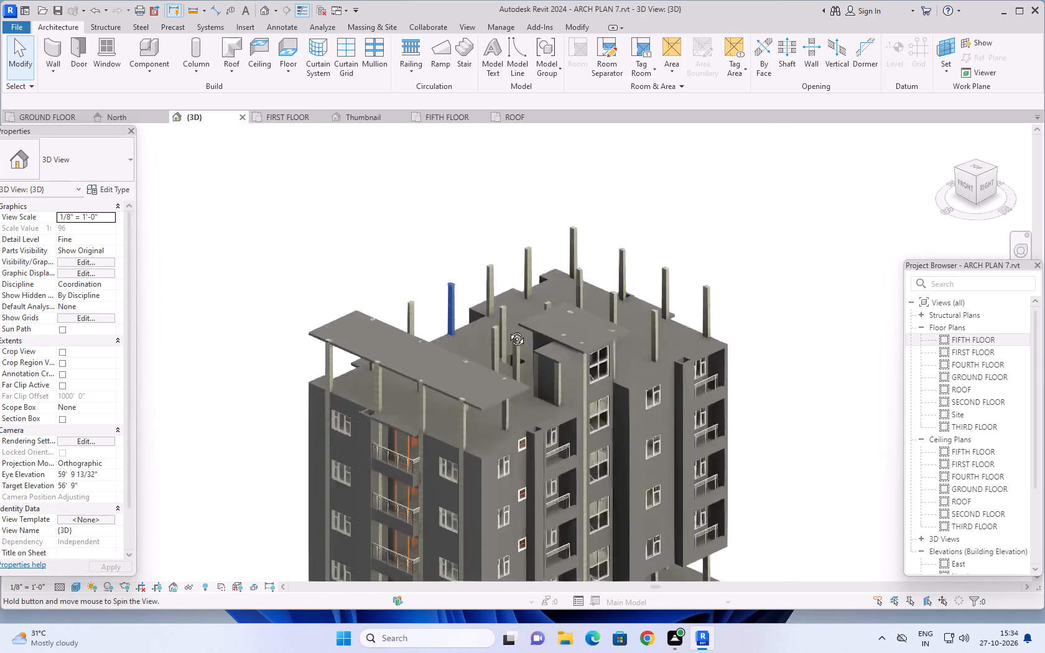
pyautogui.keyDown('shift'); pyautogui.moveTo(508, 330); pyautogui.dragTo(568, 296, button='middle'); pyautogui.keyUp('shift')
pyautogui.scroll(-1, 569, 298)
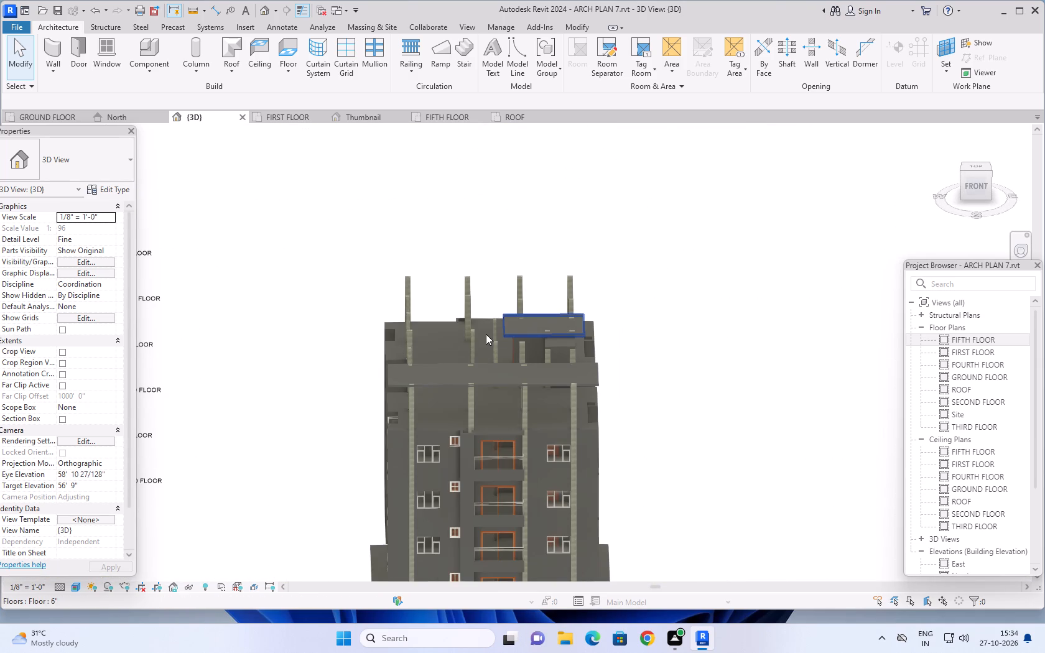
pyautogui.keyDown('shift'); pyautogui.moveTo(481, 329); pyautogui.dragTo(598, 347, button='middle'); pyautogui.keyUp('shift')
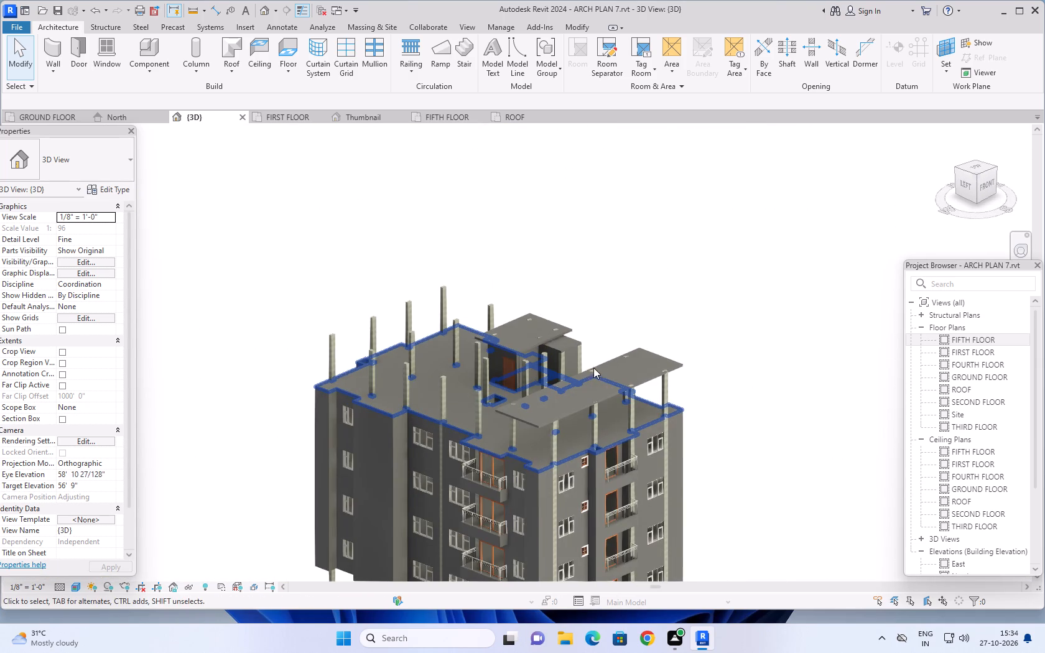
# Open the boundary sketch of the main FIFTH FLOOR slab for editing in the FIFTH FLOOR plan.
pyautogui.click(486, 452)
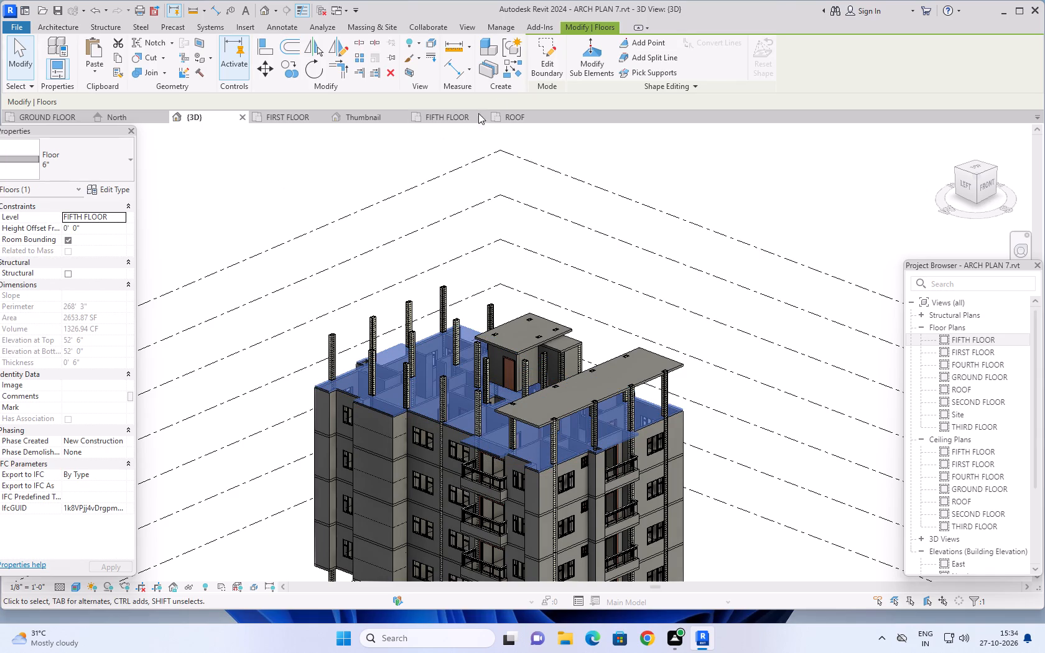
pyautogui.click(548, 58)
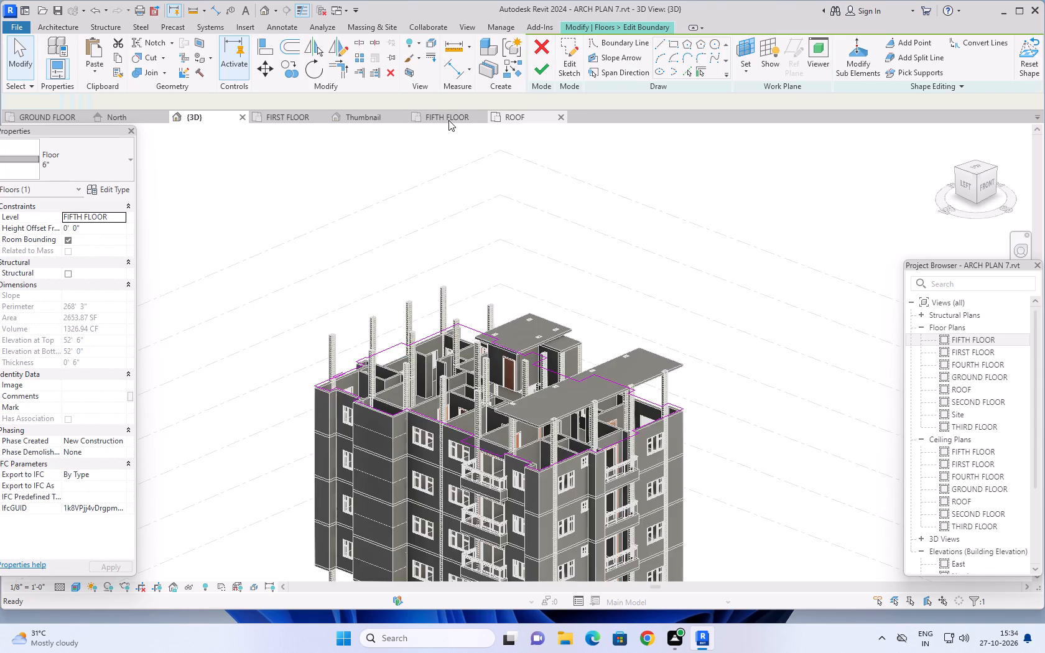
pyautogui.click(448, 118)
pyautogui.scroll(-10, 544, 271)
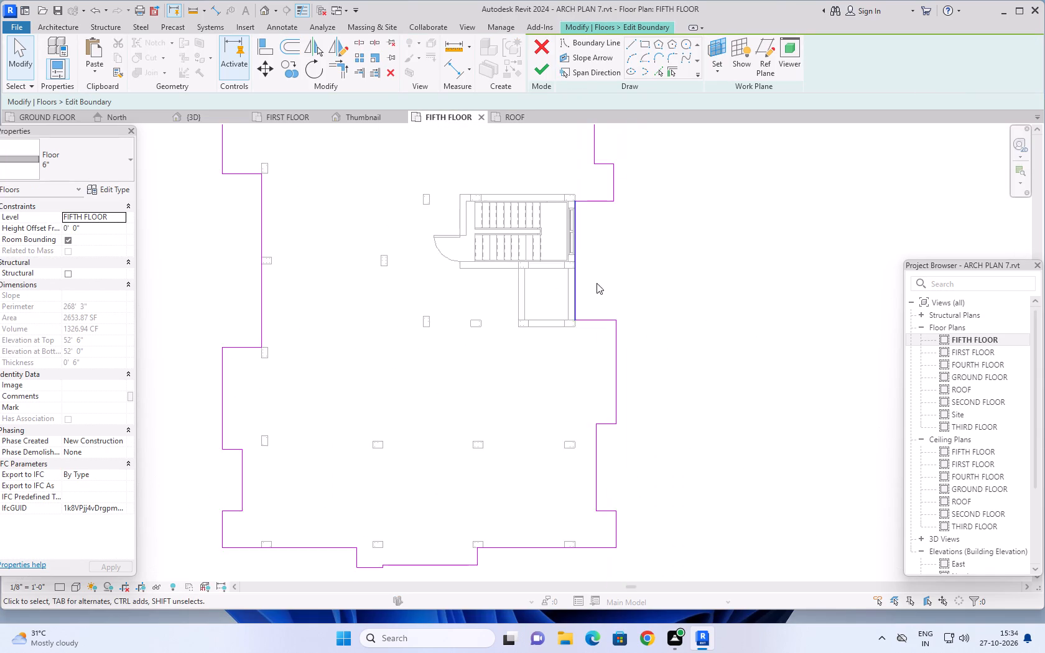
# Examine the slab's boundary outline in plan, including the recesses and projections along its edges.
pyautogui.scroll(-5, 597, 283)
pyautogui.moveTo(622, 286); pyautogui.dragTo(626, 303, button='middle')
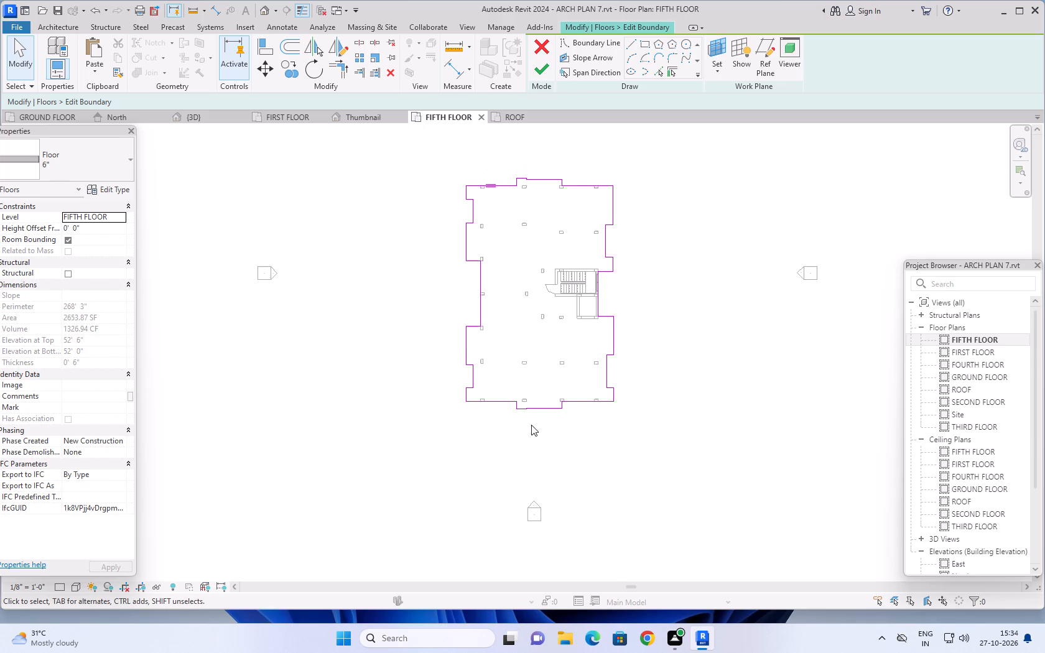
pyautogui.scroll(7, 529, 427)
pyautogui.scroll(6, 511, 368)
pyautogui.scroll(-6, 512, 363)
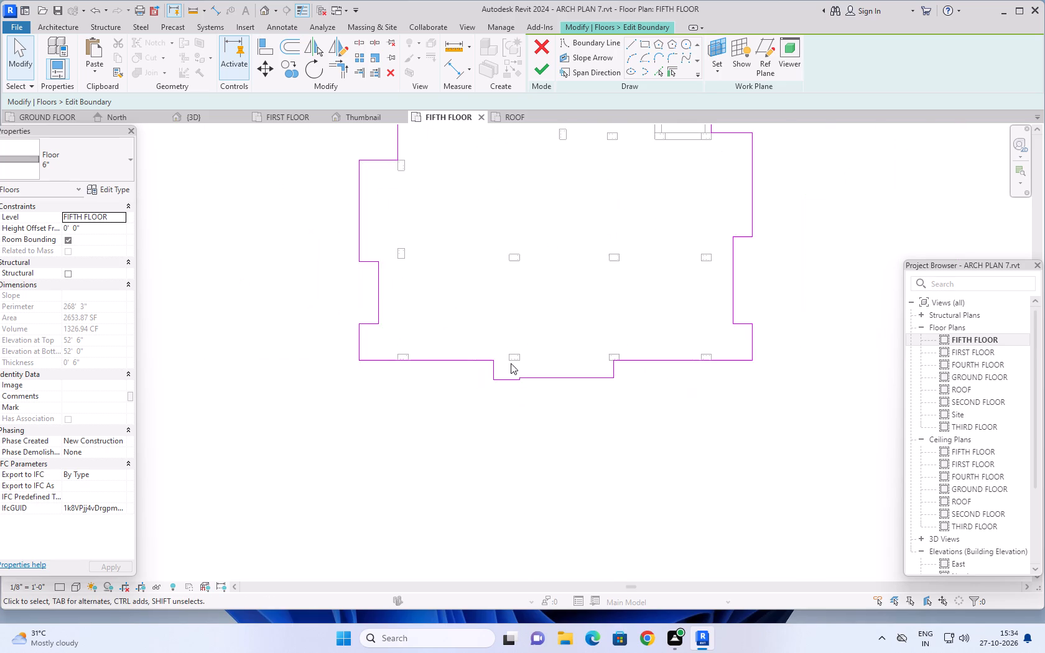
pyautogui.scroll(-5, 511, 363)
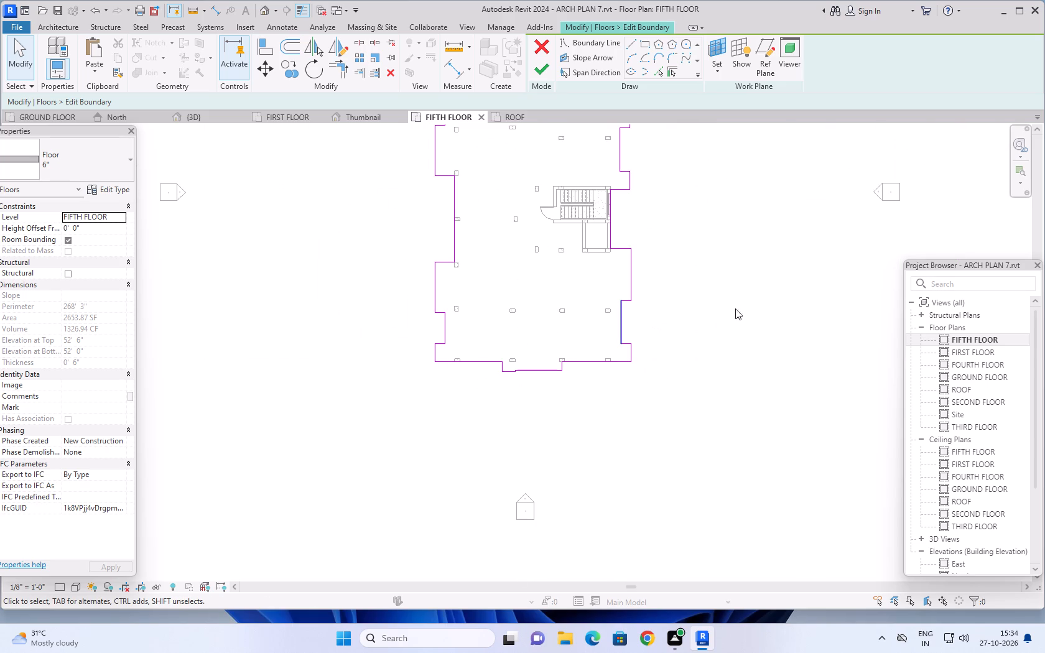
pyautogui.scroll(-3, 765, 300)
pyautogui.moveTo(729, 223); pyautogui.dragTo(731, 300, button='middle')
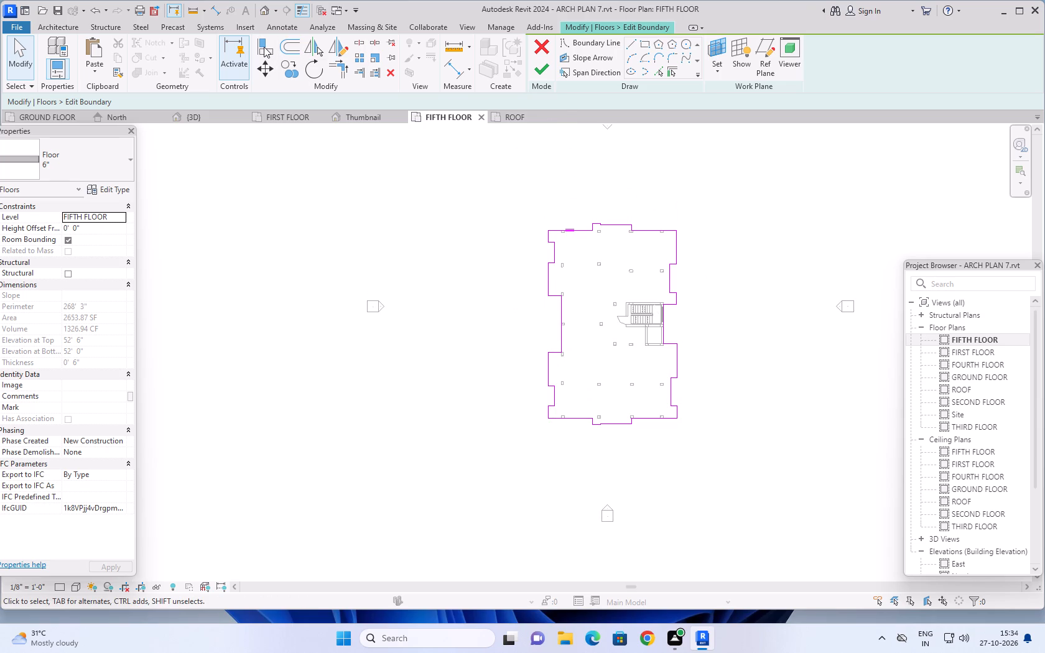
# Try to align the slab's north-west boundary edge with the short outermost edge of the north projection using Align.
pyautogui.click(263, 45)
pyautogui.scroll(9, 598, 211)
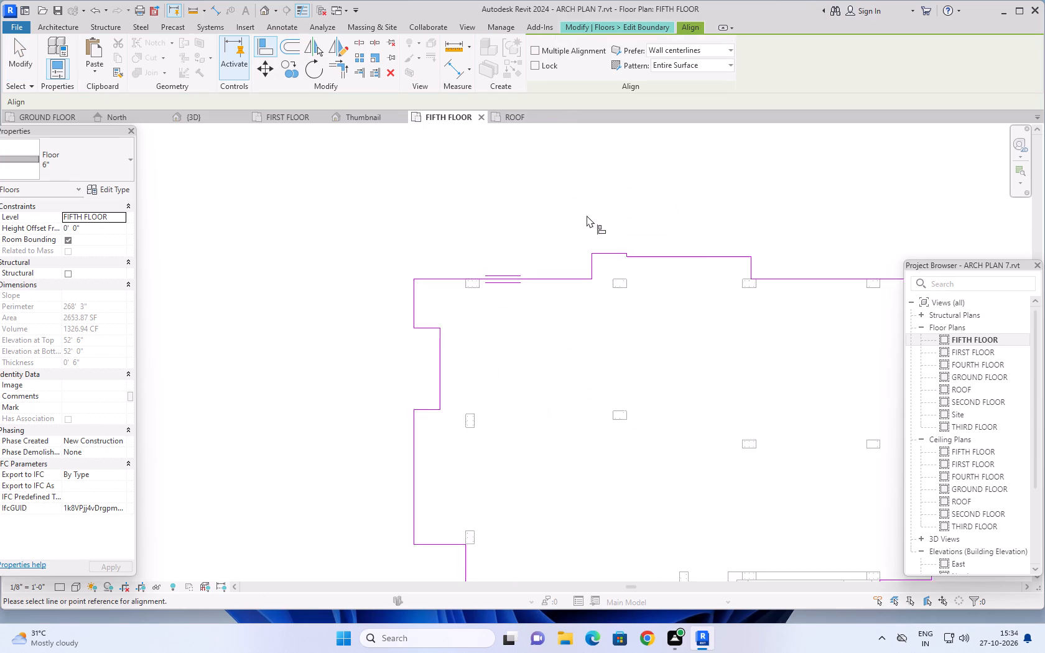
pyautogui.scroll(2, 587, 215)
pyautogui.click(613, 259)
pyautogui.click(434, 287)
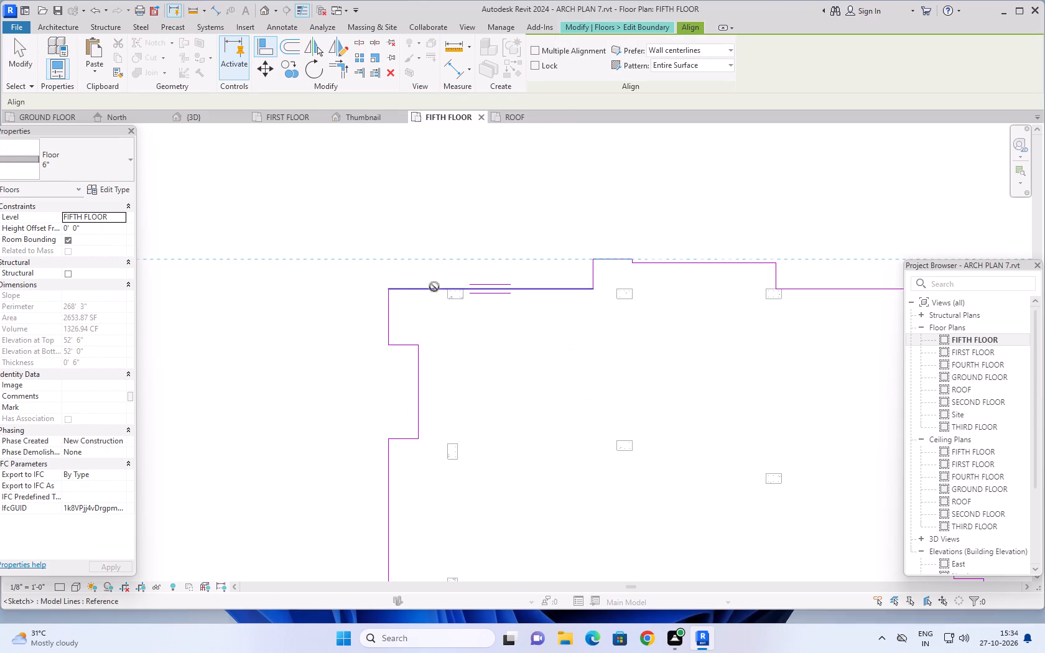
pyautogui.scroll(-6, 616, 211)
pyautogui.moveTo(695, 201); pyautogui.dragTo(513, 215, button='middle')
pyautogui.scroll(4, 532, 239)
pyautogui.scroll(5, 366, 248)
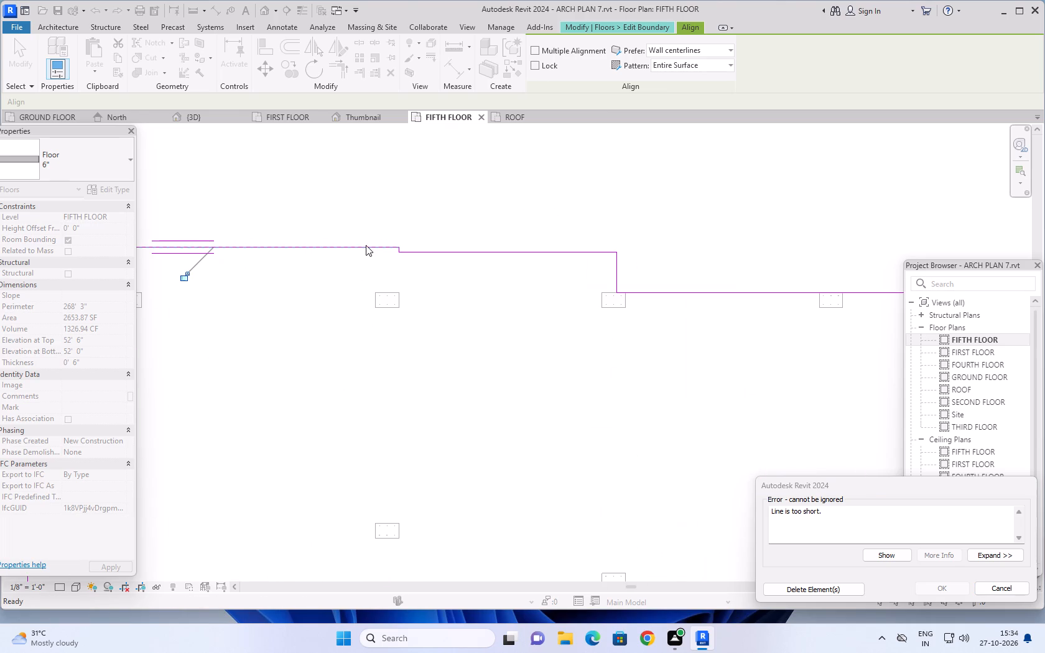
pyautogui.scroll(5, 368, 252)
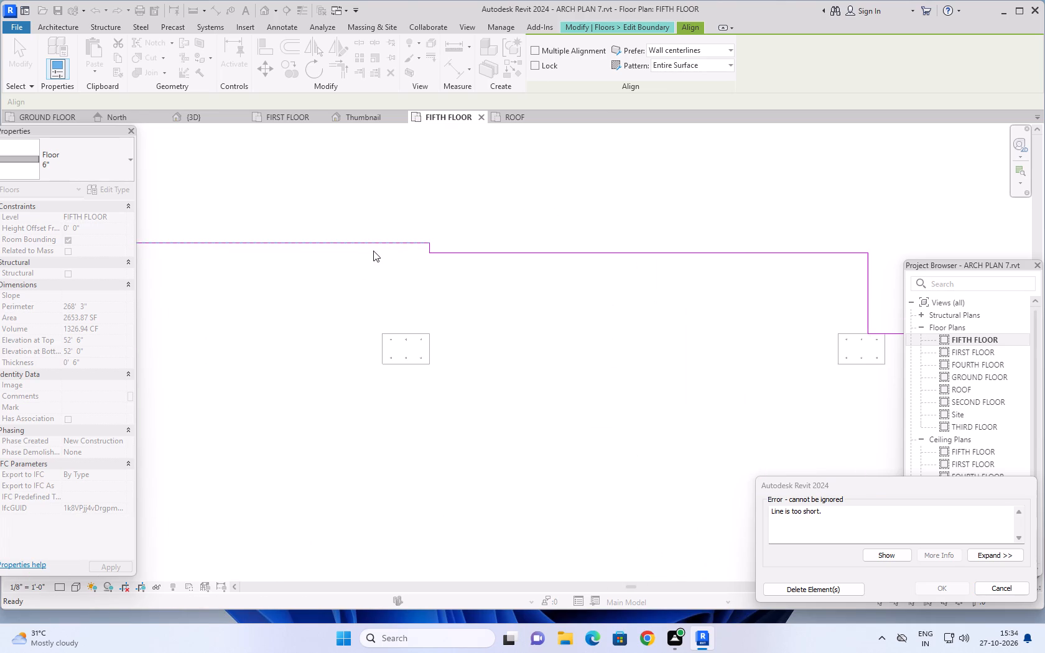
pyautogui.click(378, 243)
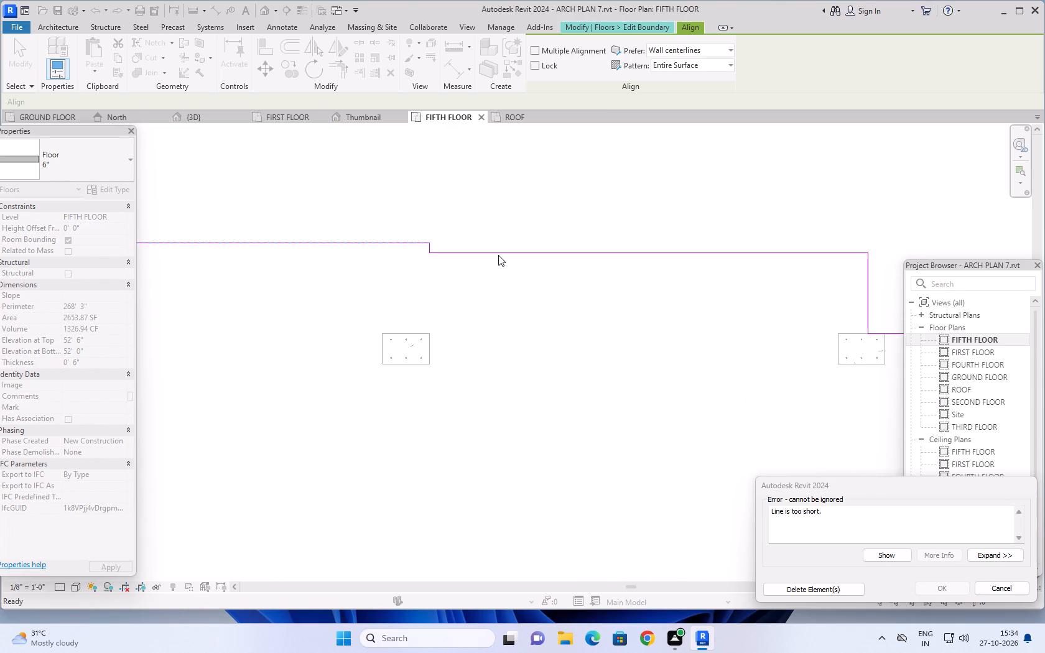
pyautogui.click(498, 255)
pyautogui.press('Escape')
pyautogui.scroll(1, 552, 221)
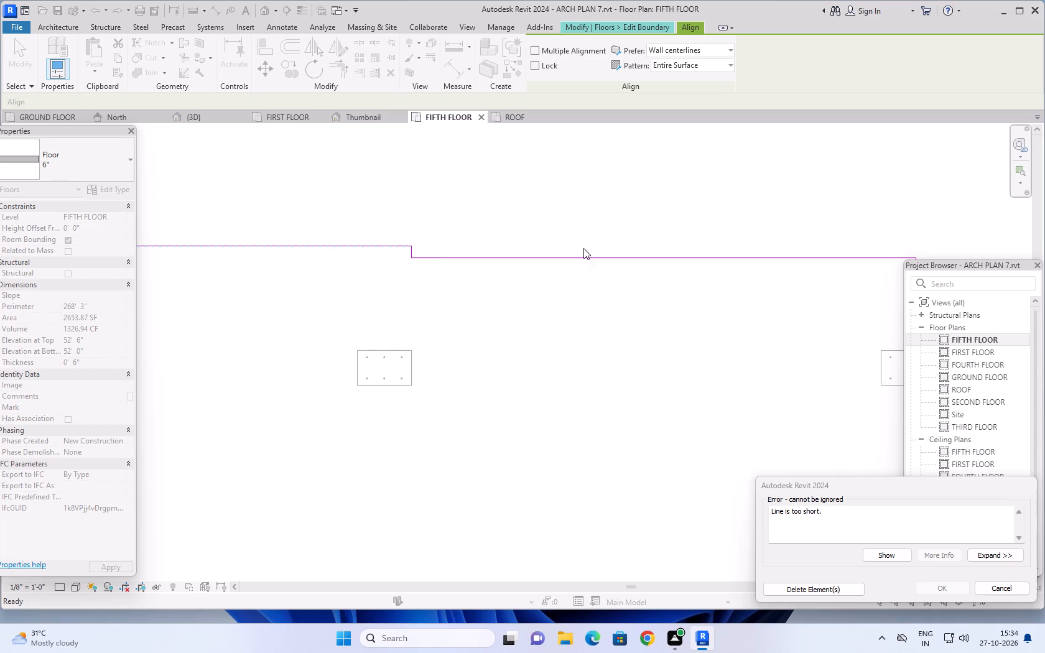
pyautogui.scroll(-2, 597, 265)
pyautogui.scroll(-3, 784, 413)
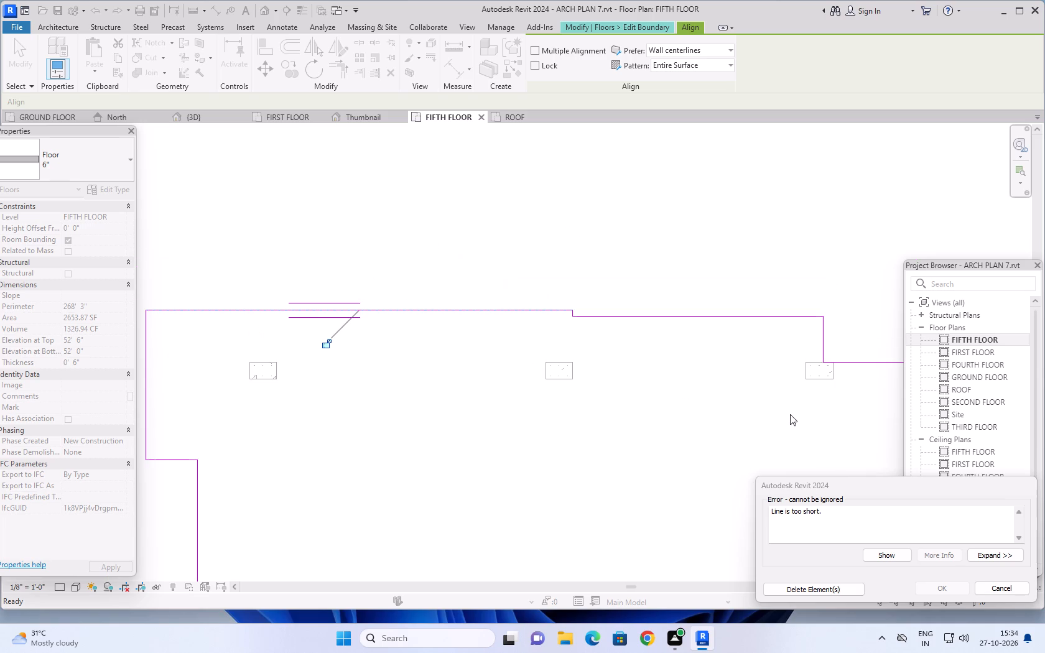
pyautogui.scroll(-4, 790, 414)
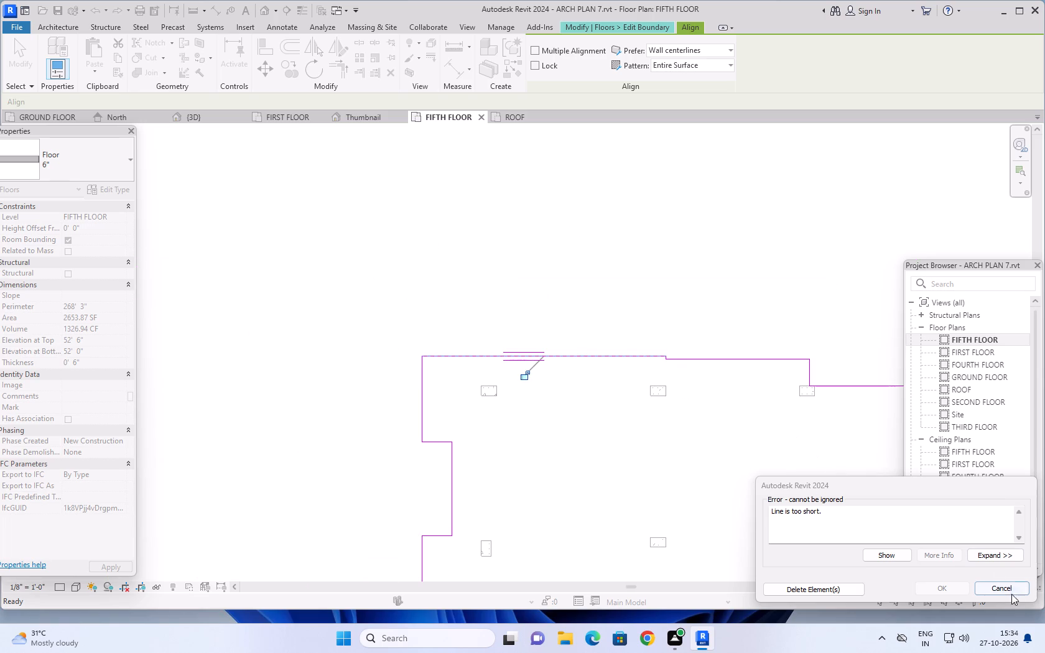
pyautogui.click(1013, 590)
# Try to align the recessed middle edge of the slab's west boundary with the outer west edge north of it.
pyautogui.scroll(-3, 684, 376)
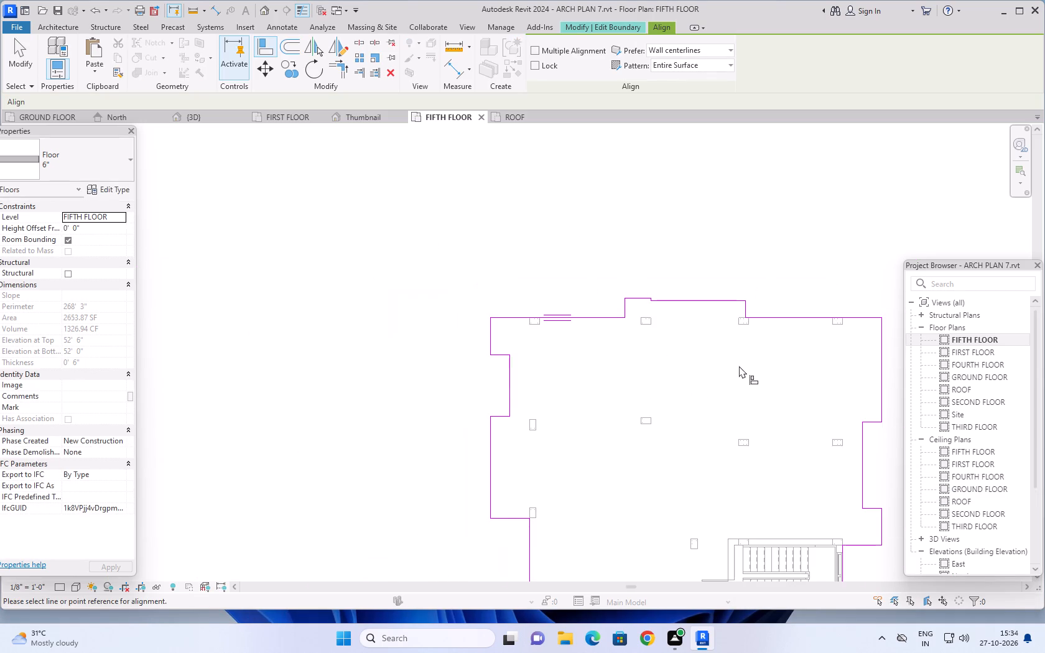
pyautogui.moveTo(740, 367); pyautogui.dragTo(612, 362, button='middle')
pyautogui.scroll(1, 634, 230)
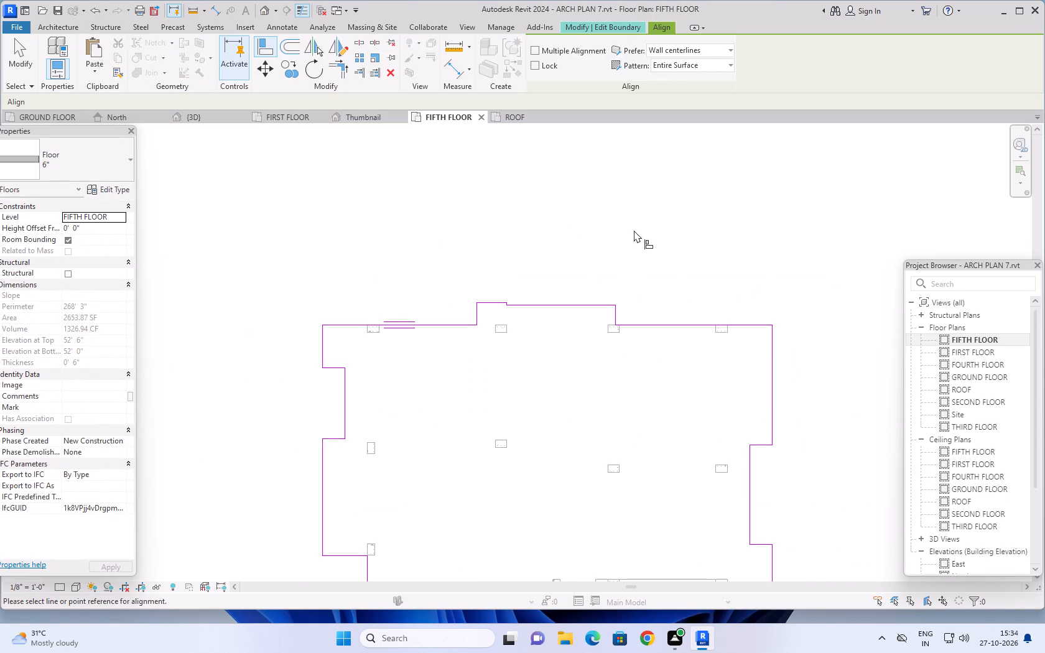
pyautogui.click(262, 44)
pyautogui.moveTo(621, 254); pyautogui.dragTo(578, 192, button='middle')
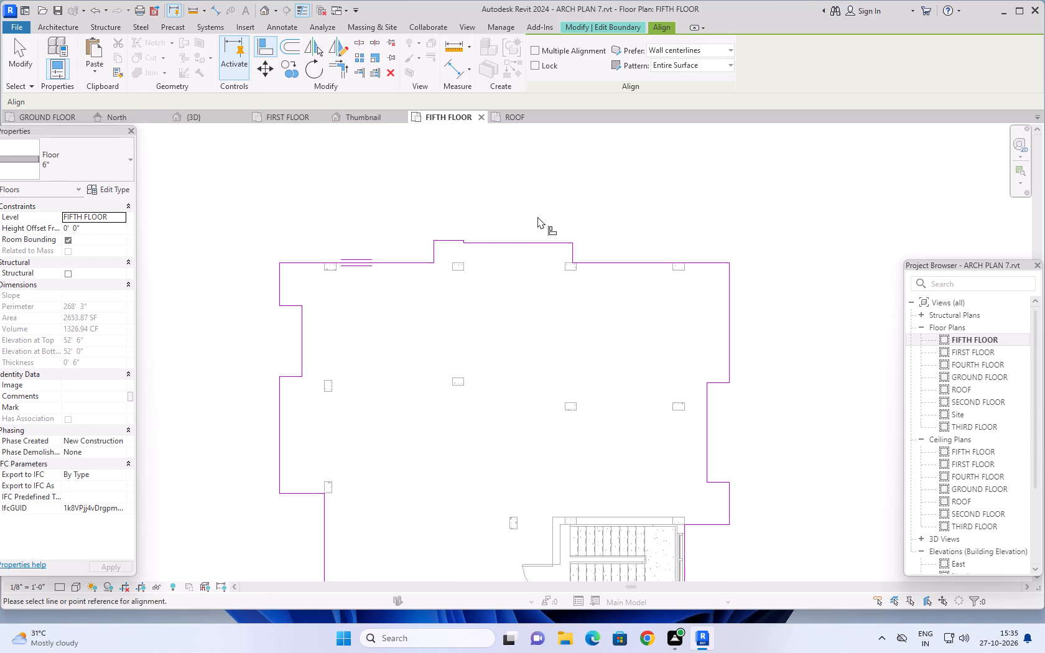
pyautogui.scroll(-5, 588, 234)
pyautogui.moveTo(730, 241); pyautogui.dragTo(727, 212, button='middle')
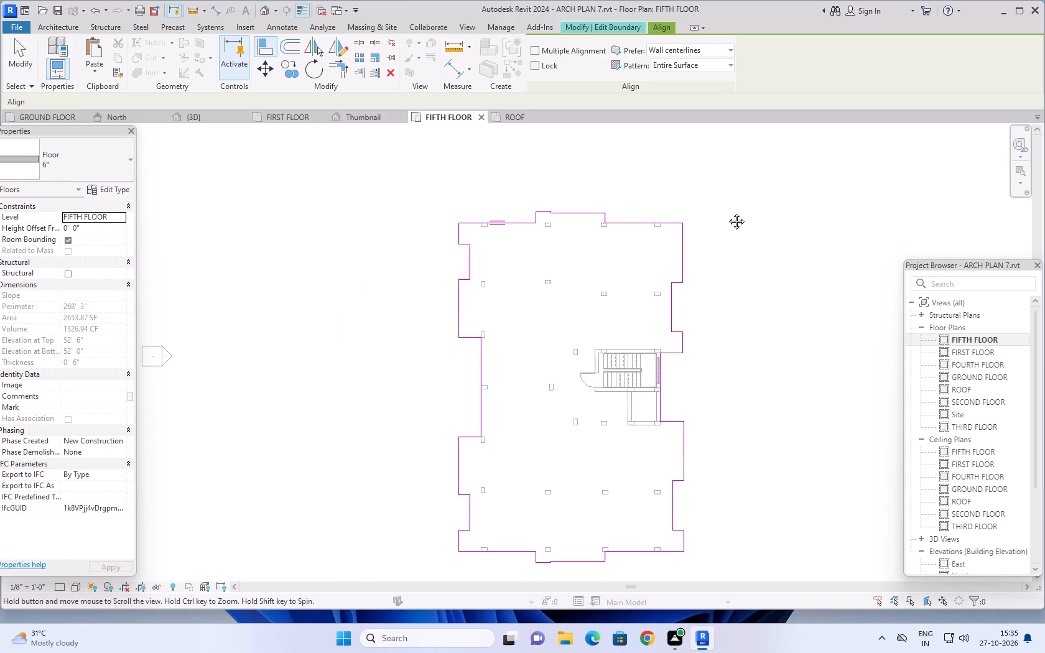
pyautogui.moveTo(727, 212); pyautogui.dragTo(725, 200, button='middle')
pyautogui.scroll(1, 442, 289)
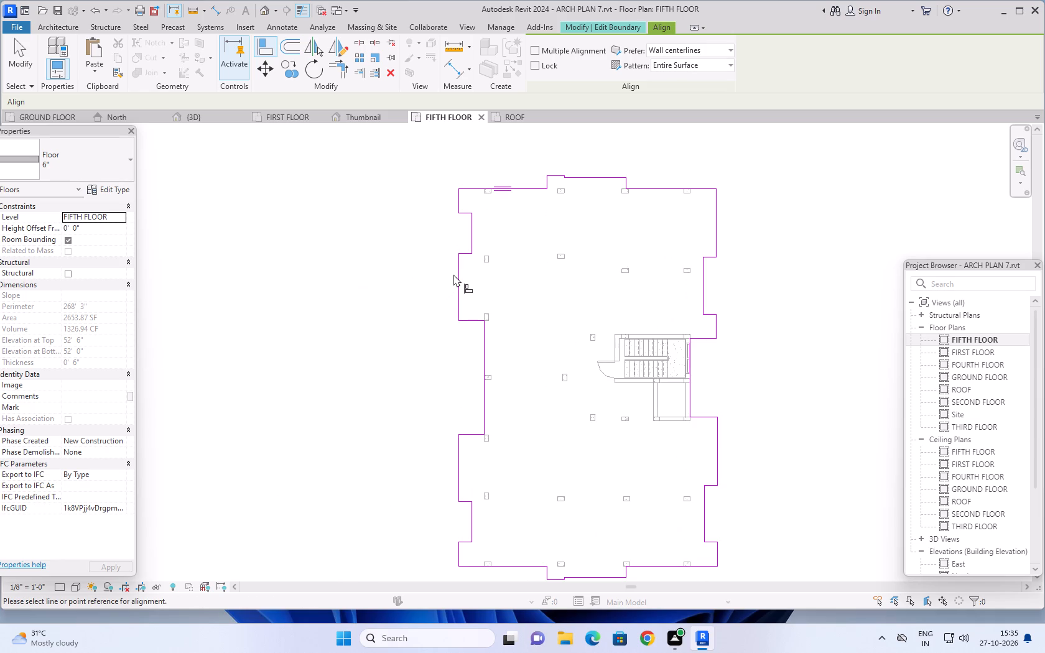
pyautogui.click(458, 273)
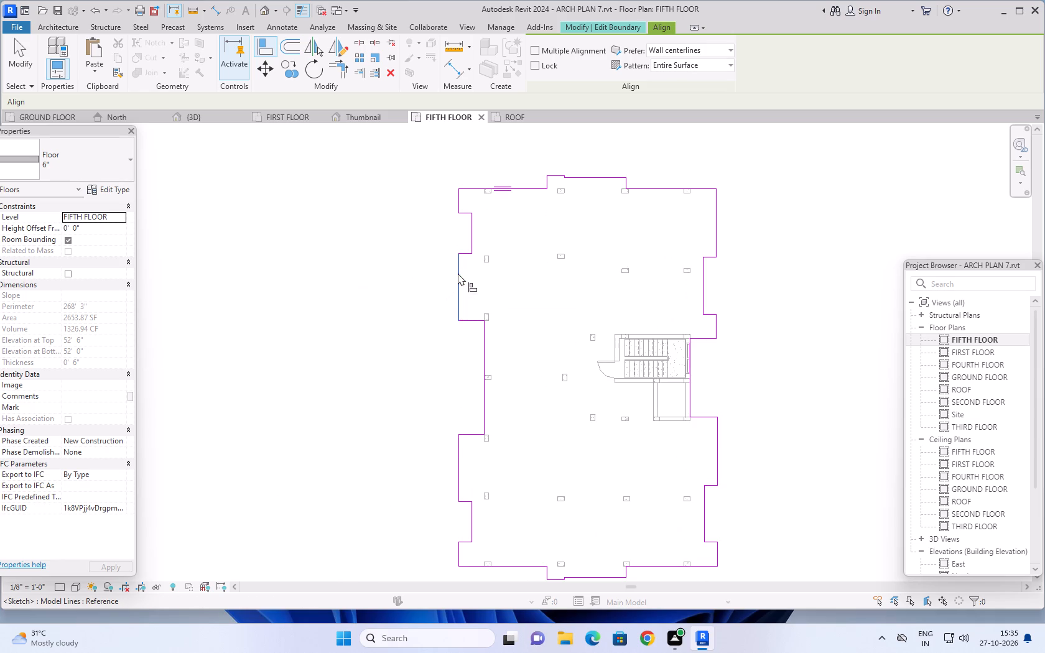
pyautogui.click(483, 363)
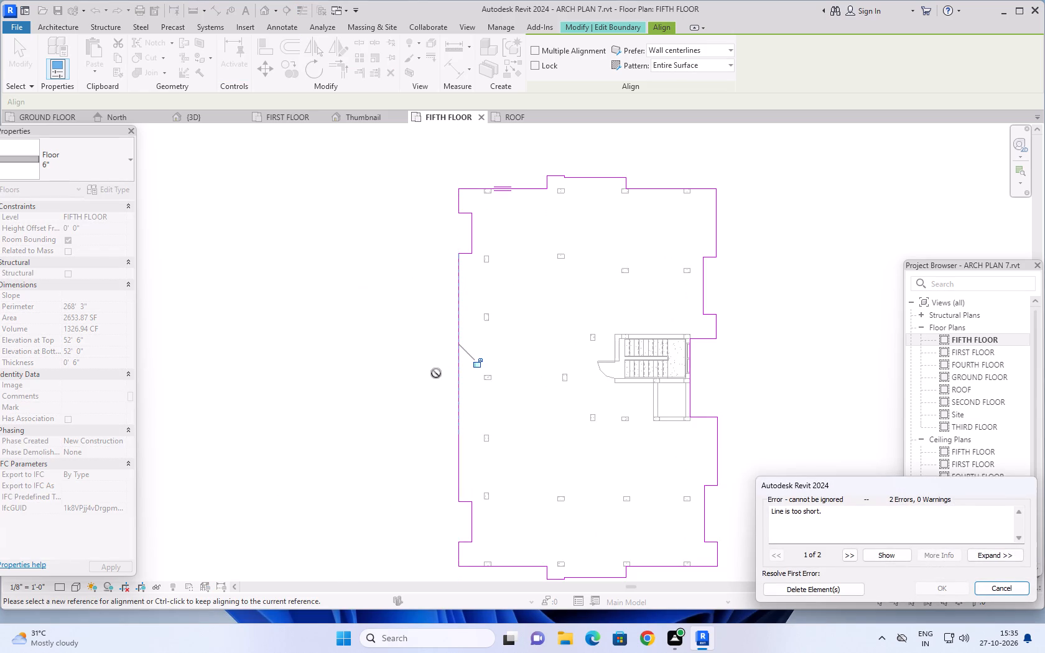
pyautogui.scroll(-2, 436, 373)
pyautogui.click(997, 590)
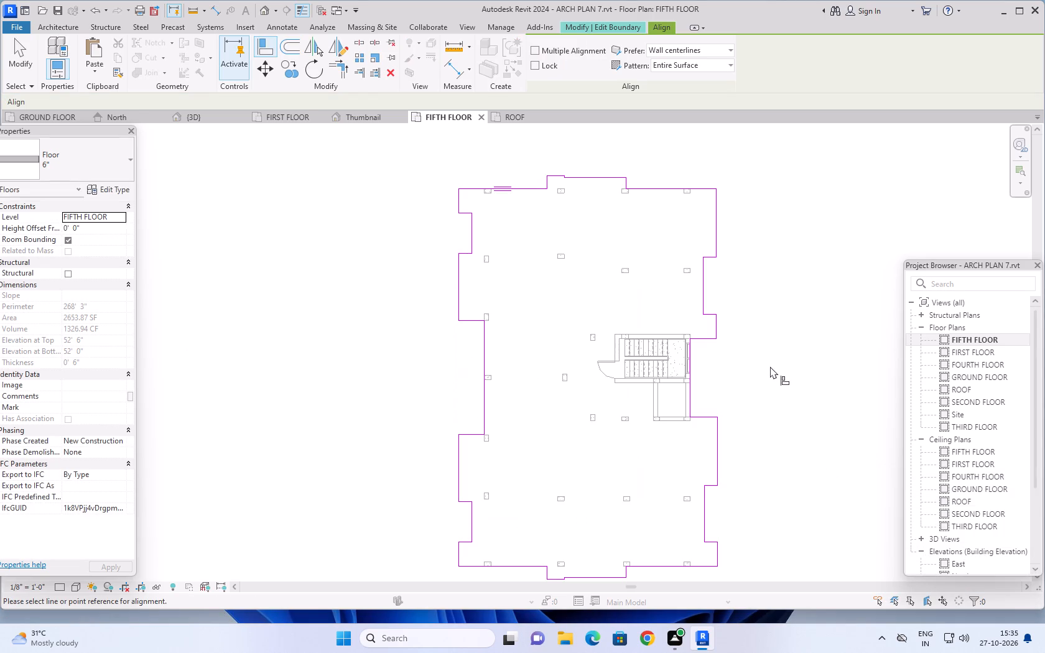
# Delete the nine sketch lines forming the three recesses along the slab's west boundary, keeping the outer edge segments.
pyautogui.press('Escape')
pyautogui.press('Escape')
pyautogui.click(485, 345)
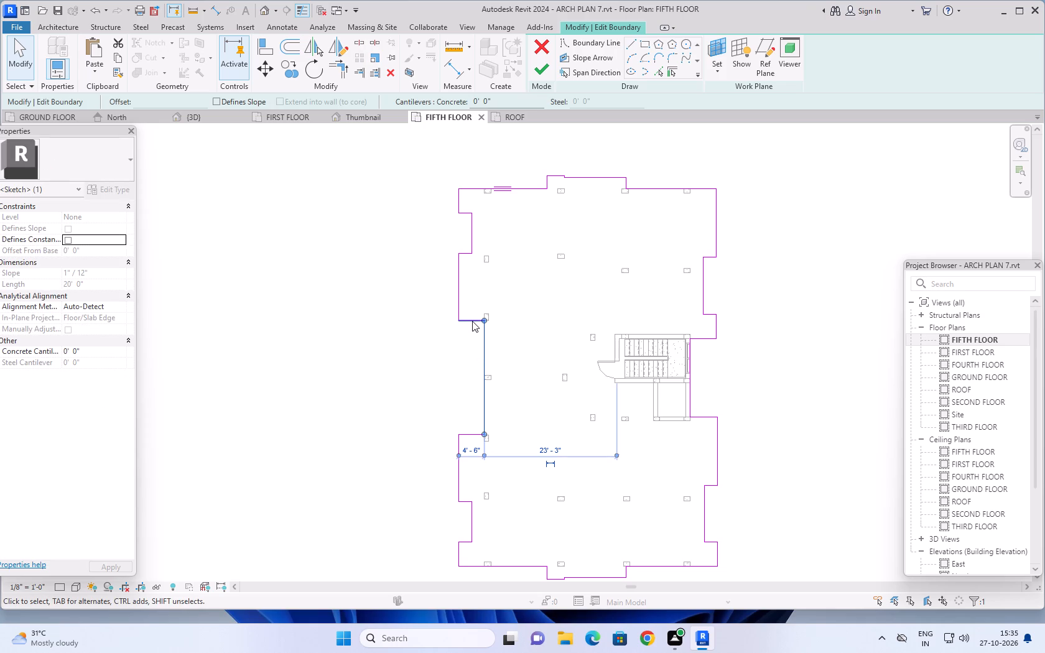
pyautogui.keyDown('ctrl'); pyautogui.click(472, 321); pyautogui.keyUp('ctrl')
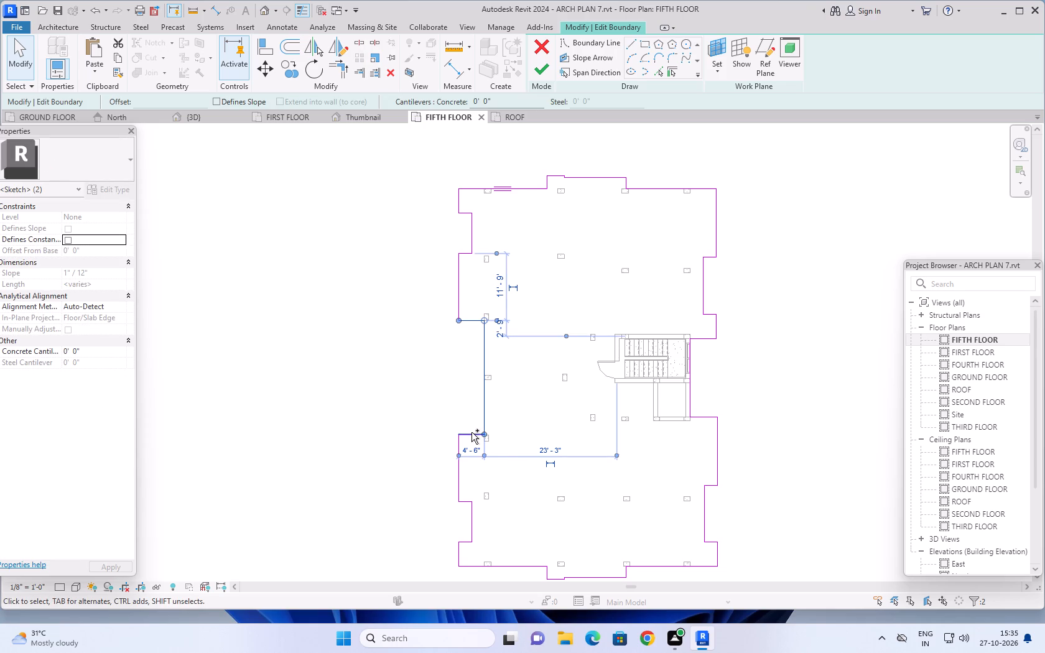
pyautogui.keyDown('ctrl'); pyautogui.click(471, 432); pyautogui.keyUp('ctrl')
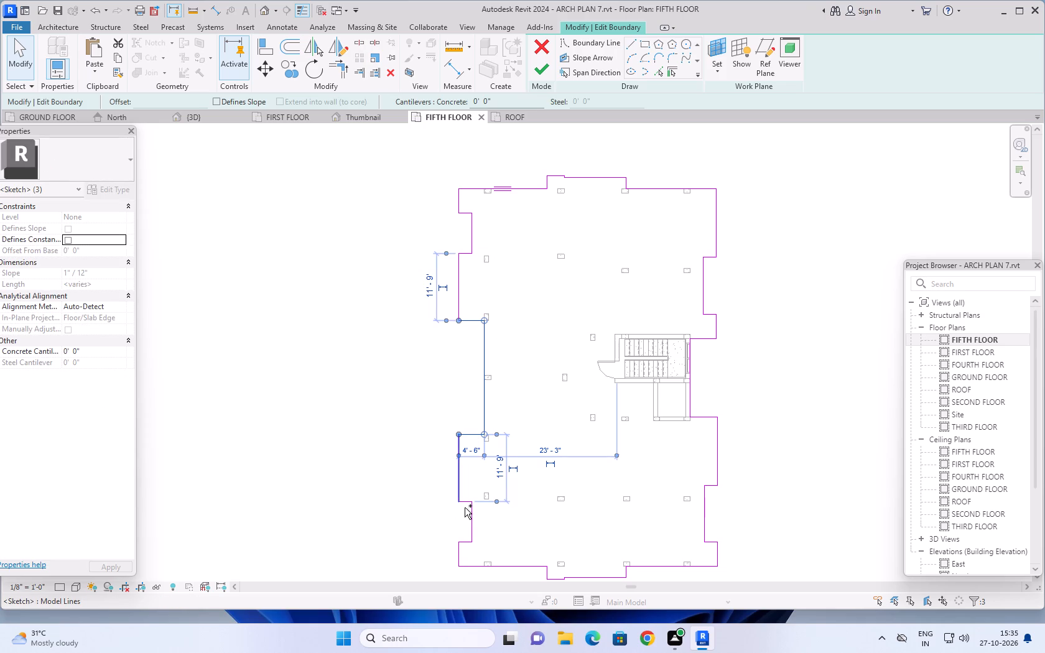
pyautogui.keyDown('ctrl'); pyautogui.scroll(2, 465, 507); pyautogui.keyUp('ctrl')
pyautogui.keyDown('ctrl'); pyautogui.click(464, 501); pyautogui.keyUp('ctrl')
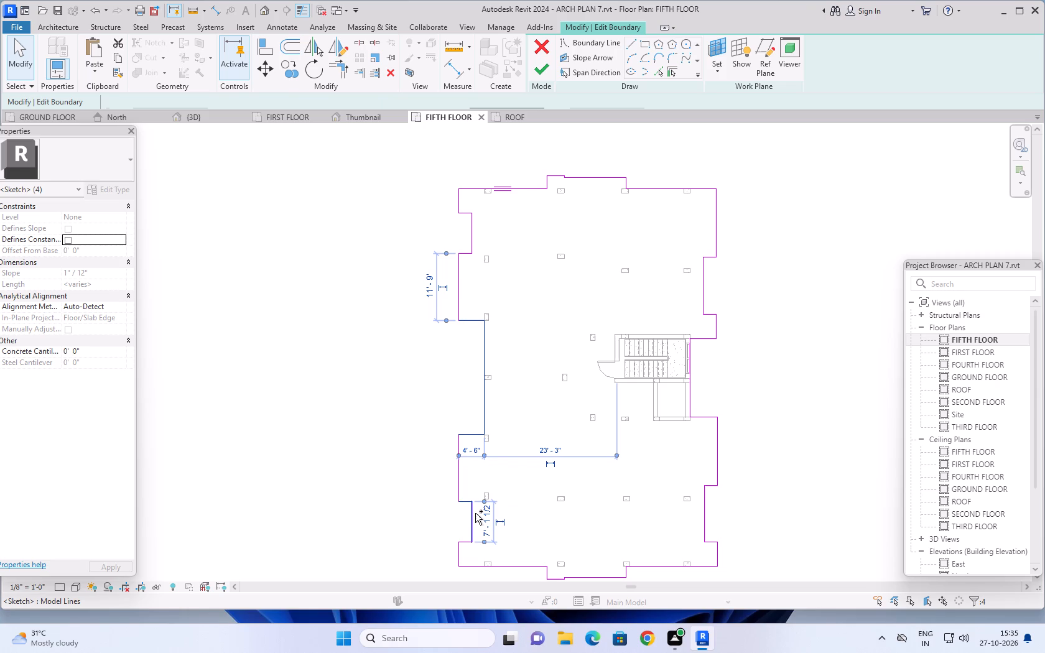
pyautogui.keyDown('ctrl'); pyautogui.click(475, 513); pyautogui.keyUp('ctrl')
pyautogui.keyDown('ctrl'); pyautogui.click(467, 543); pyautogui.keyUp('ctrl')
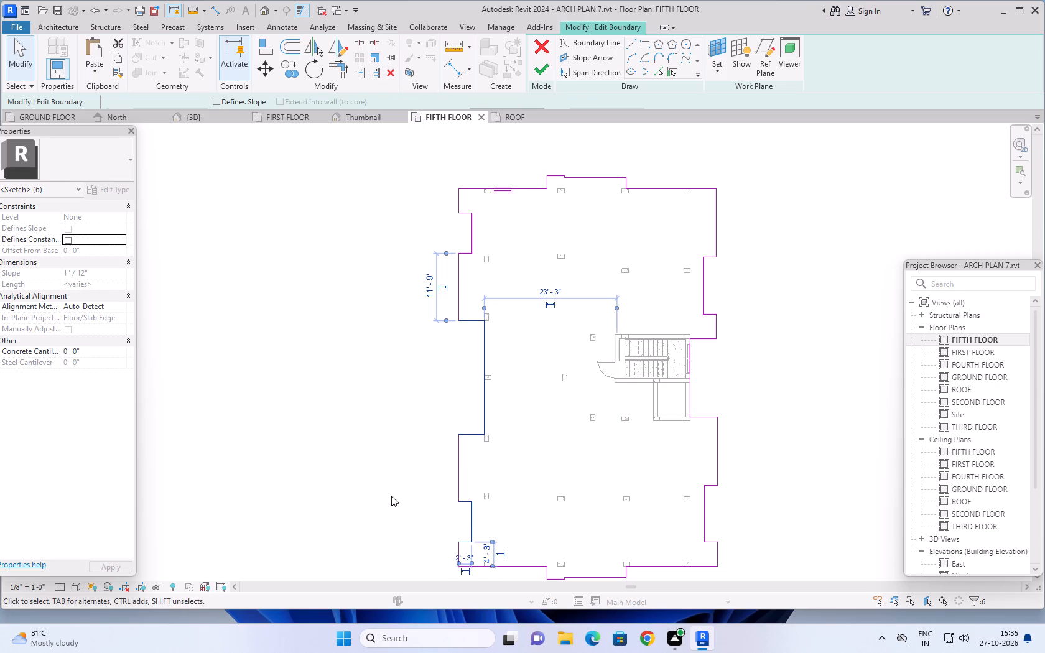
pyautogui.keyDown('ctrl'); pyautogui.scroll(4, 464, 262); pyautogui.keyUp('ctrl')
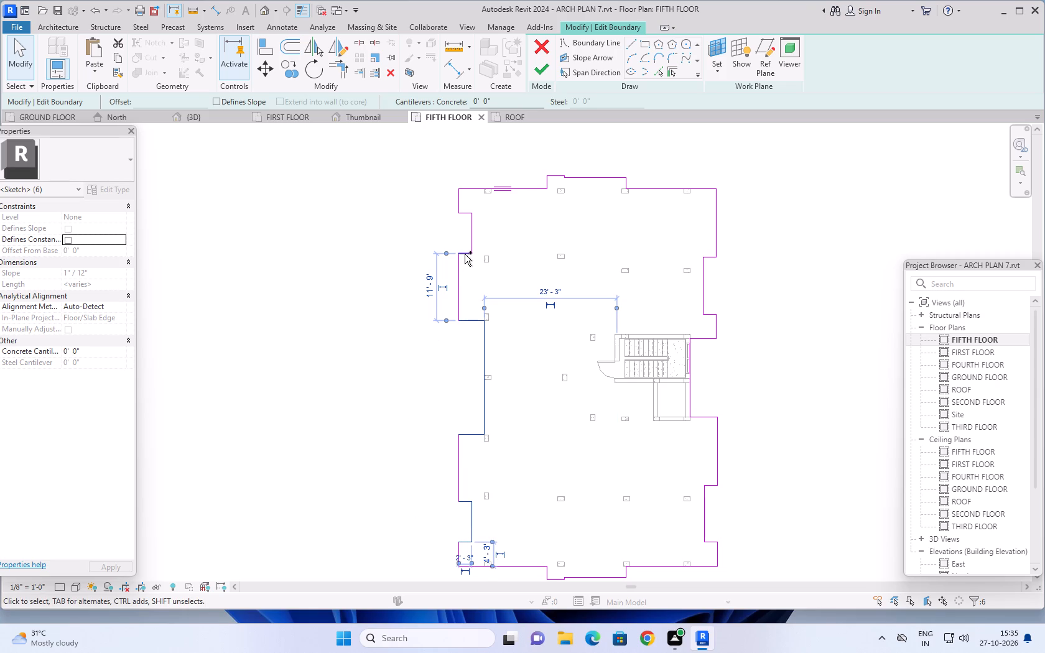
pyautogui.keyDown('ctrl'); pyautogui.click(465, 254); pyautogui.keyUp('ctrl')
pyautogui.keyDown('ctrl'); pyautogui.click(472, 238); pyautogui.keyUp('ctrl')
pyautogui.keyDown('ctrl'); pyautogui.click(463, 213); pyautogui.keyUp('ctrl')
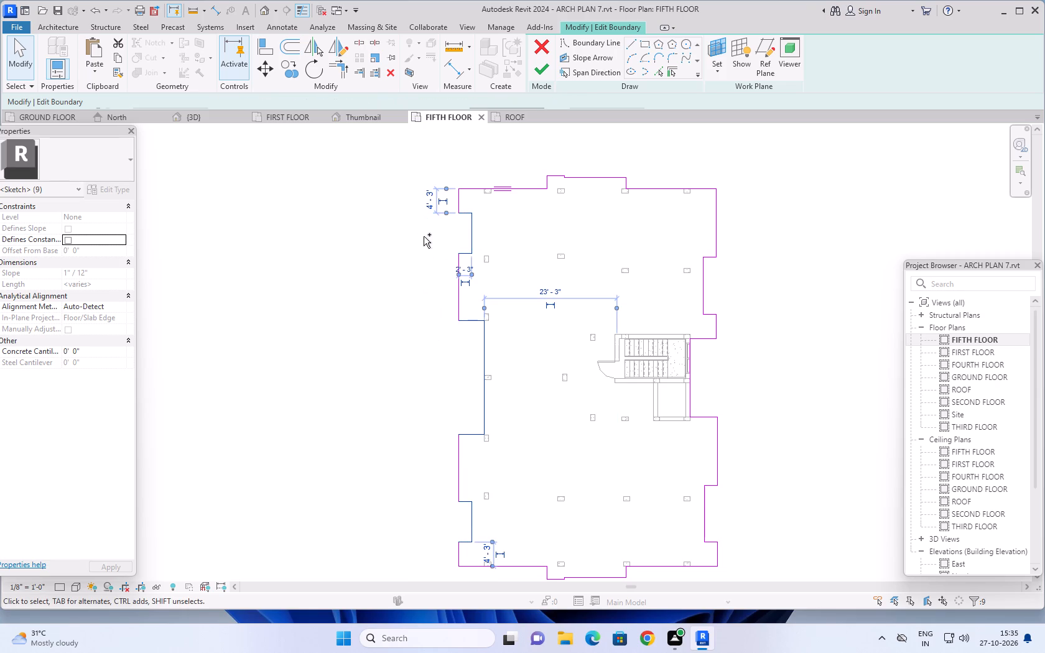
pyautogui.press('Delete')
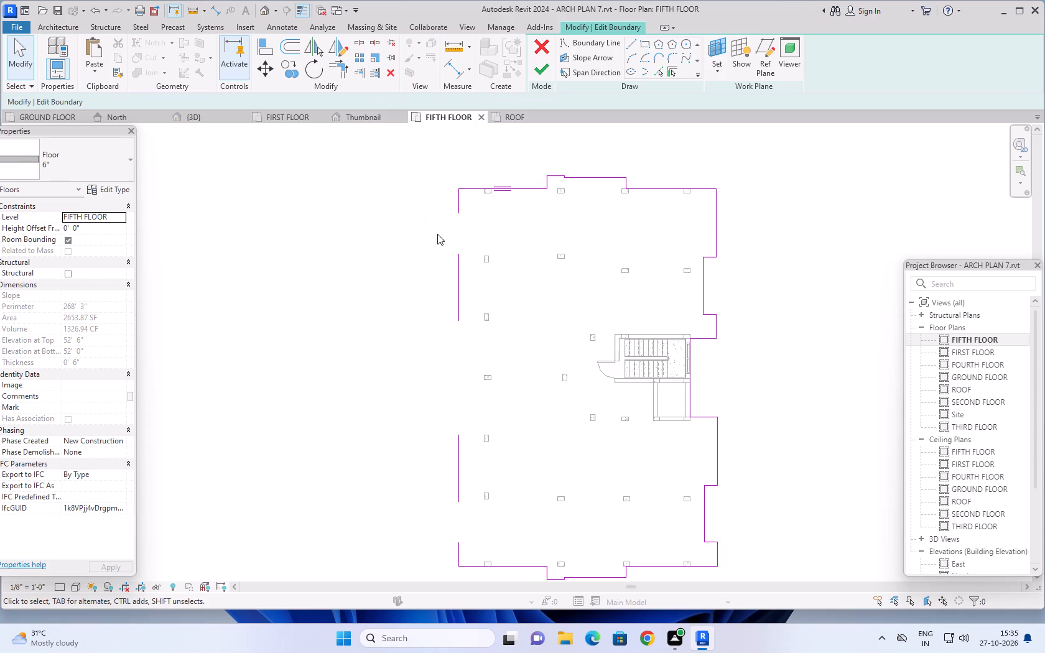
# Join the remaining outer west segments into one continuous straight boundary edge using Trim/Extend to Corner.
pyautogui.scroll(-2, 439, 236)
pyautogui.moveTo(439, 239); pyautogui.dragTo(420, 206, button='middle')
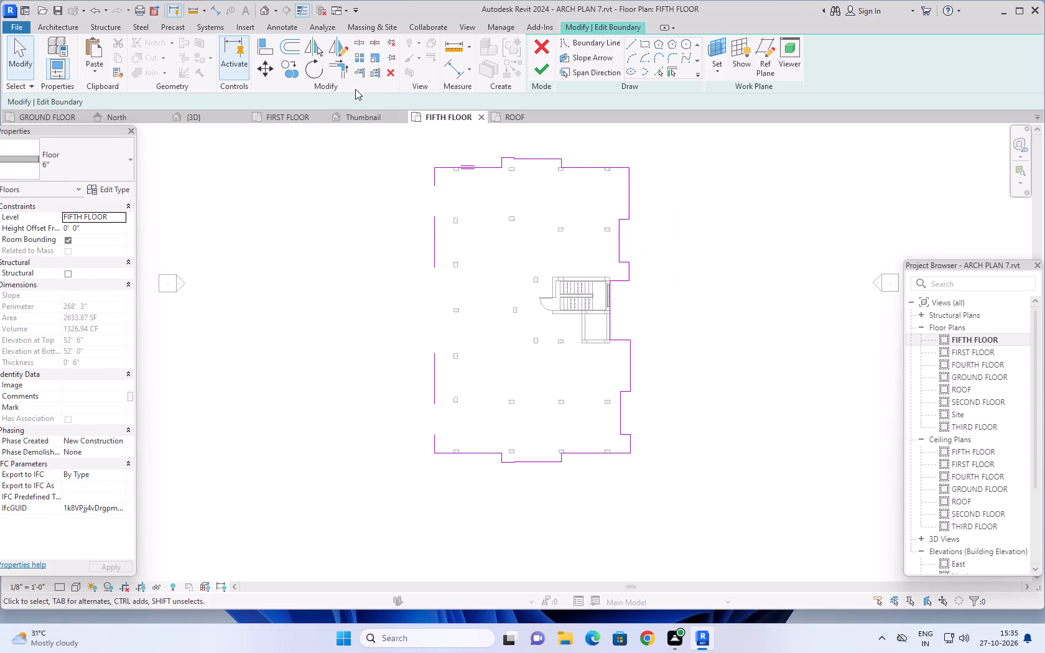
pyautogui.click(337, 72)
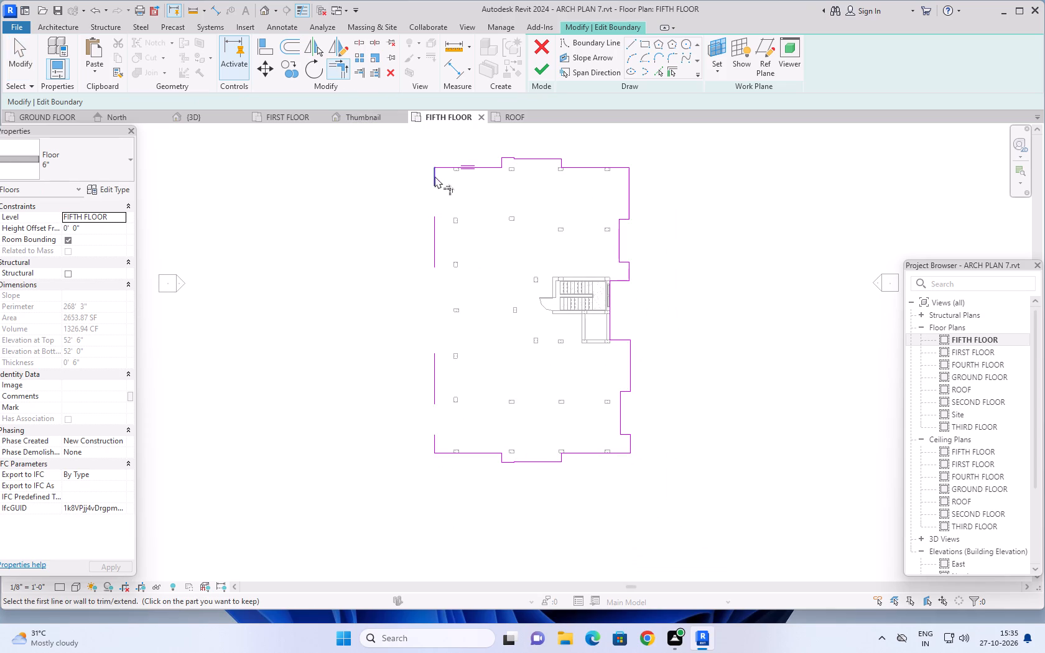
pyautogui.click(435, 176)
pyautogui.click(436, 229)
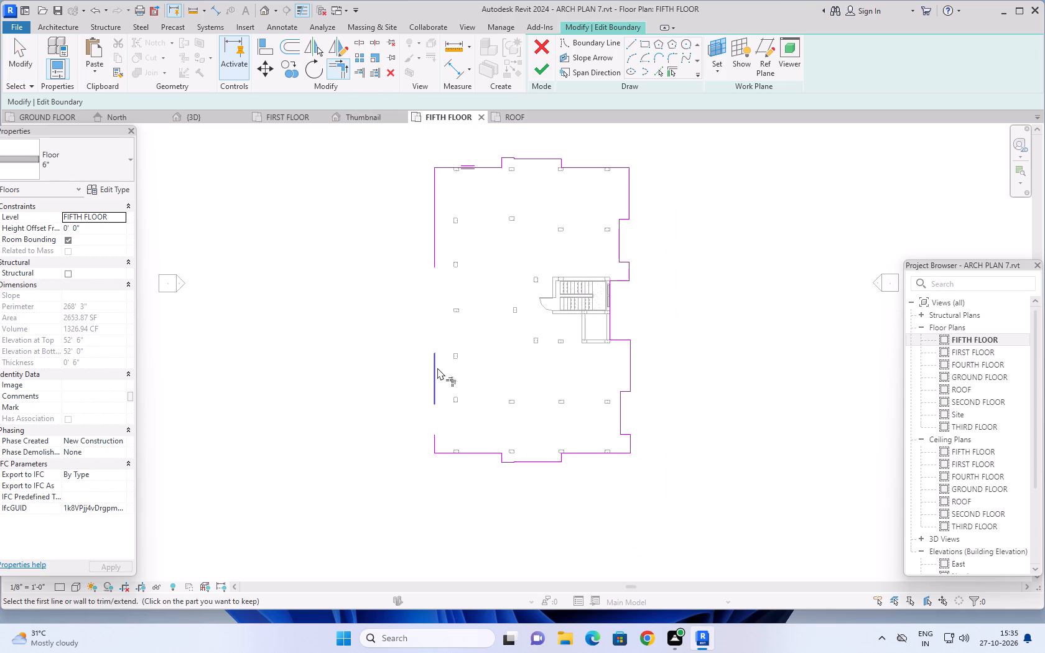
pyautogui.click(437, 368)
pyautogui.click(437, 246)
pyautogui.click(434, 384)
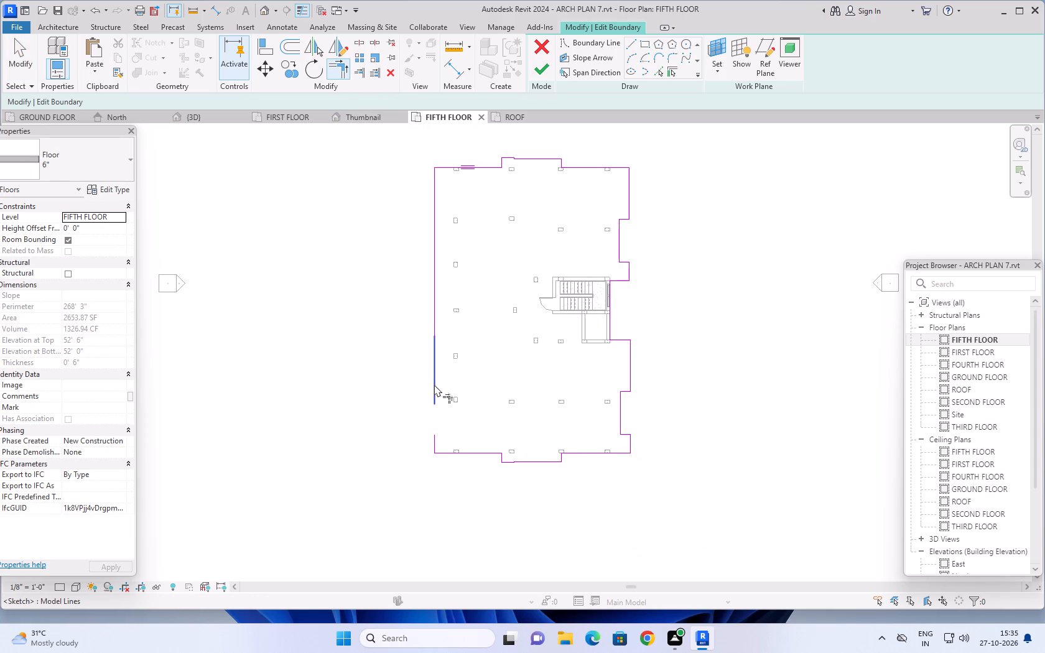
pyautogui.click(432, 444)
pyautogui.scroll(-1, 381, 333)
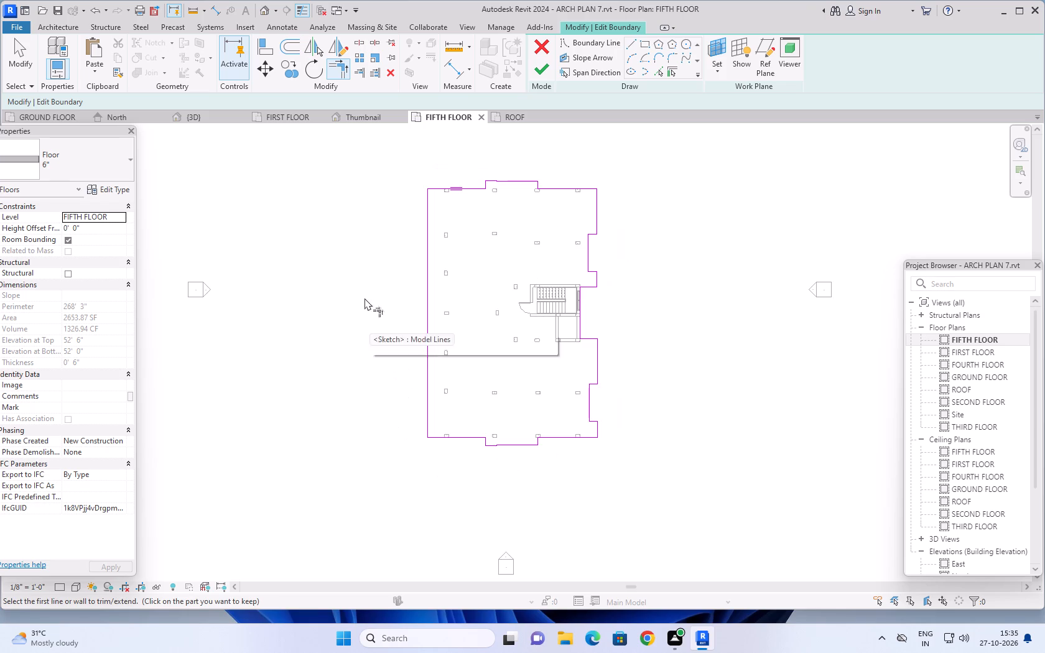
pyautogui.moveTo(363, 291); pyautogui.dragTo(353, 307, button='middle')
pyautogui.press('Escape')
pyautogui.press('Escape')
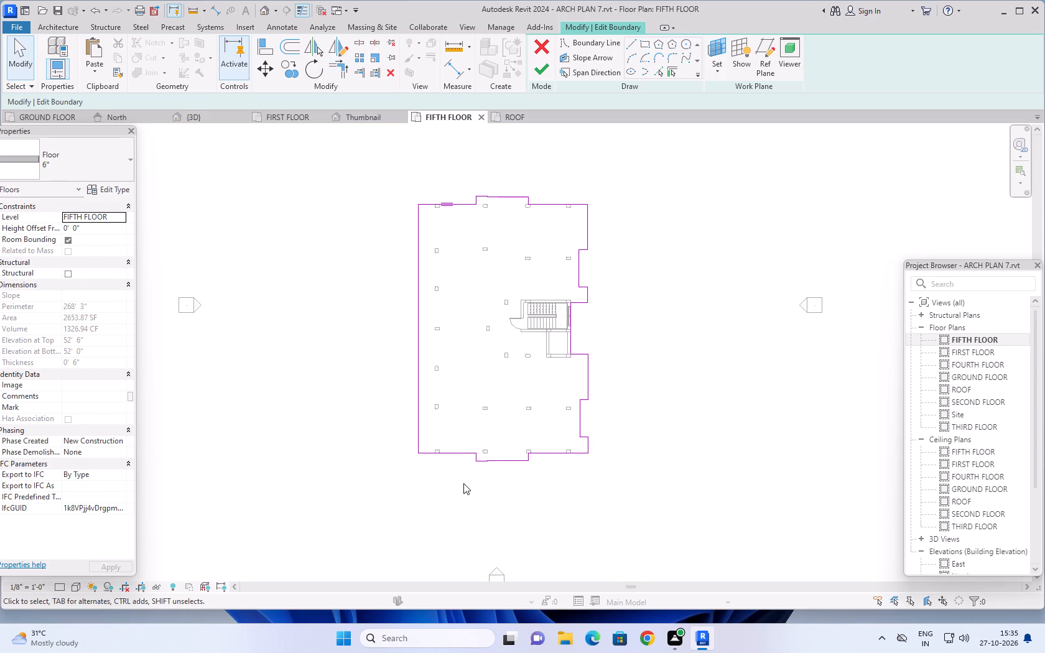
# Delete the three sketch lines forming the recess in the southern part of the slab's east boundary.
pyautogui.scroll(4, 458, 477)
pyautogui.scroll(2, 508, 460)
pyautogui.moveTo(509, 460); pyautogui.dragTo(484, 489, button='middle')
pyautogui.scroll(1, 503, 493)
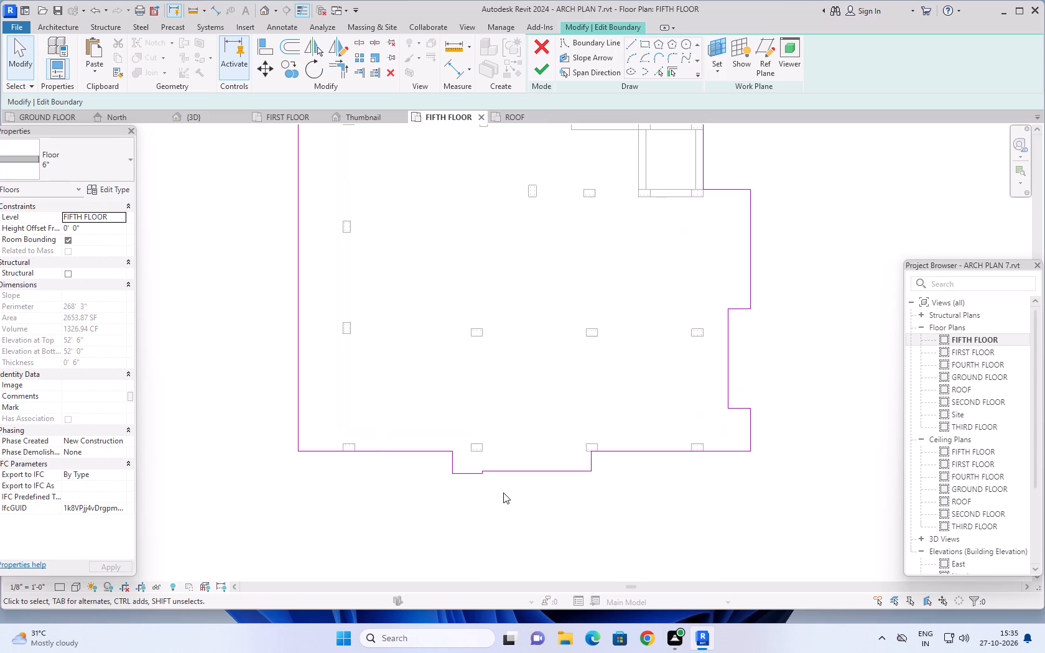
pyautogui.scroll(-5, 763, 486)
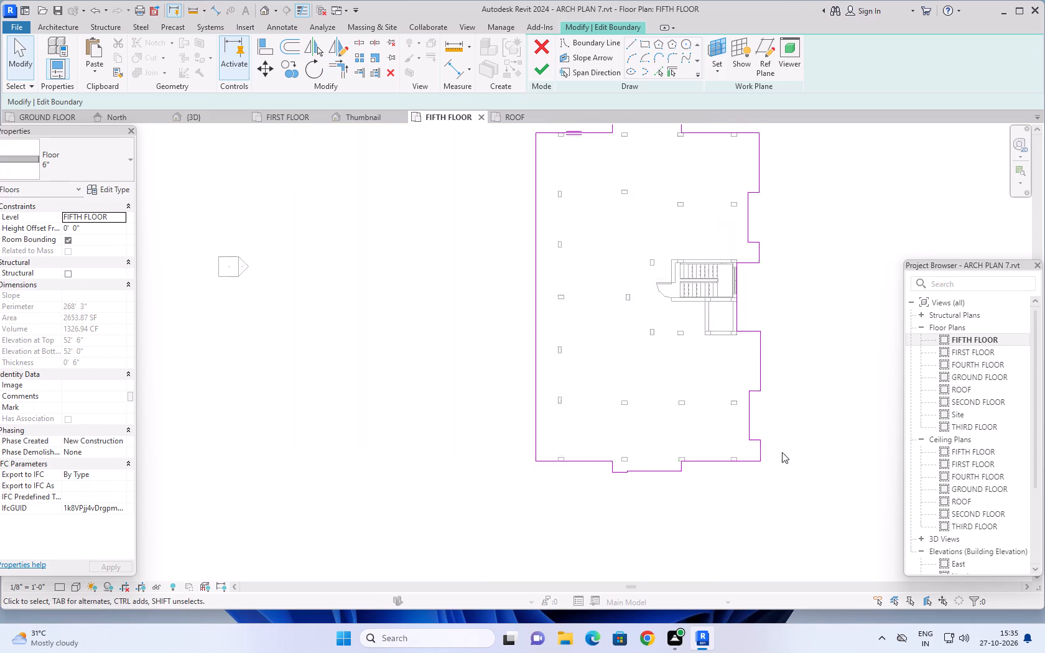
pyautogui.scroll(-1, 782, 452)
pyautogui.moveTo(797, 407); pyautogui.dragTo(773, 396, button='middle')
pyautogui.scroll(2, 766, 398)
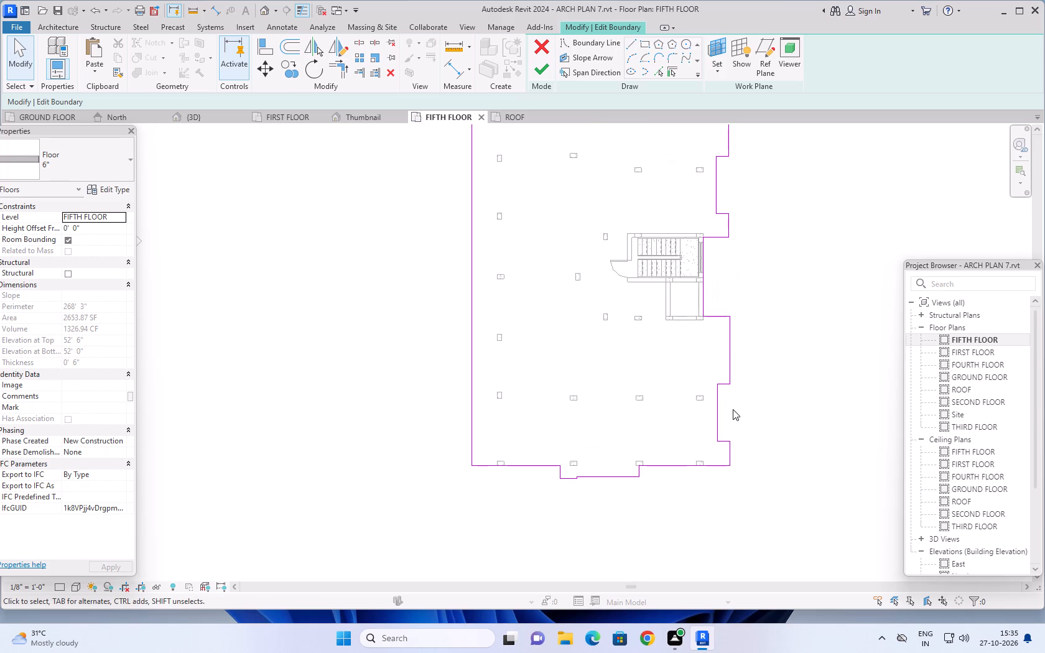
pyautogui.scroll(4, 714, 417)
pyautogui.keyDown('ctrl'); pyautogui.click(731, 458); pyautogui.keyUp('ctrl')
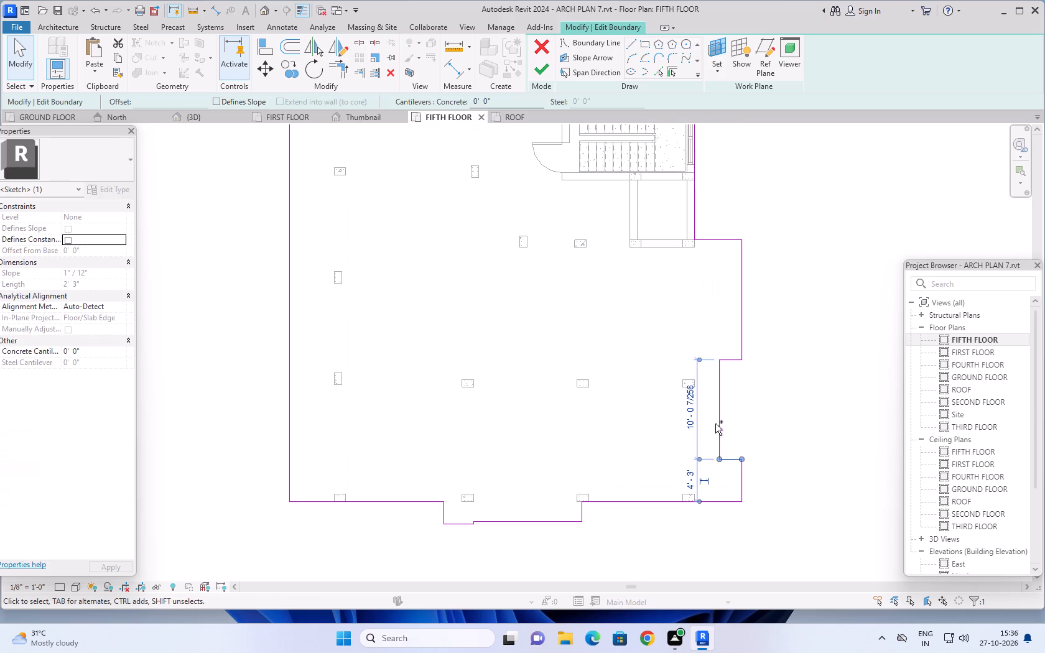
pyautogui.keyDown('ctrl'); pyautogui.click(718, 422); pyautogui.keyUp('ctrl')
pyautogui.keyDown('ctrl'); pyautogui.click(729, 361); pyautogui.keyUp('ctrl')
pyautogui.scroll(-3, 769, 238)
pyautogui.moveTo(784, 189); pyautogui.dragTo(758, 316, button='middle')
pyautogui.scroll(-1, 784, 194)
pyautogui.scroll(3, 751, 323)
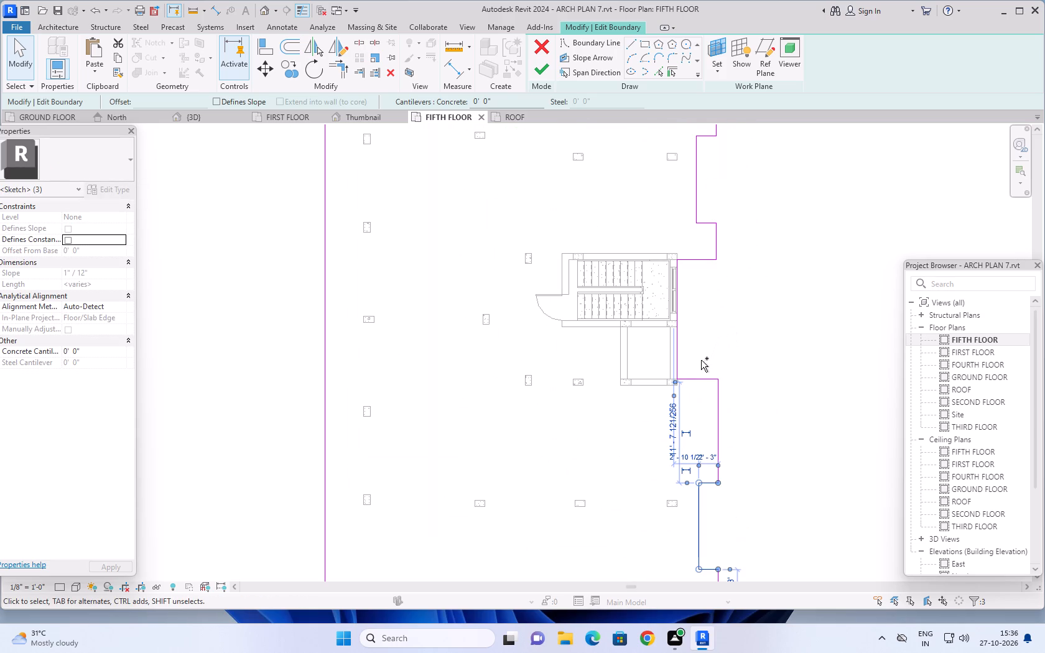
pyautogui.keyDown('ctrl'); pyautogui.scroll(6, 739, 345); pyautogui.keyUp('ctrl')
pyautogui.scroll(-4, 786, 330)
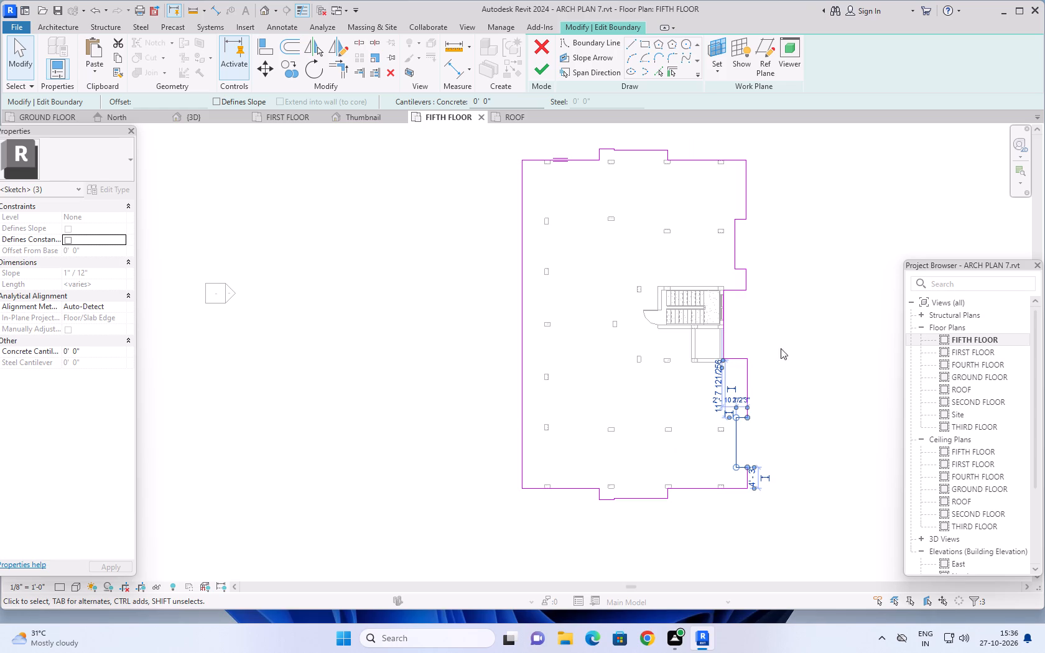
pyautogui.scroll(1, 762, 331)
pyautogui.moveTo(757, 328); pyautogui.dragTo(702, 341, button='middle')
pyautogui.scroll(1, 687, 351)
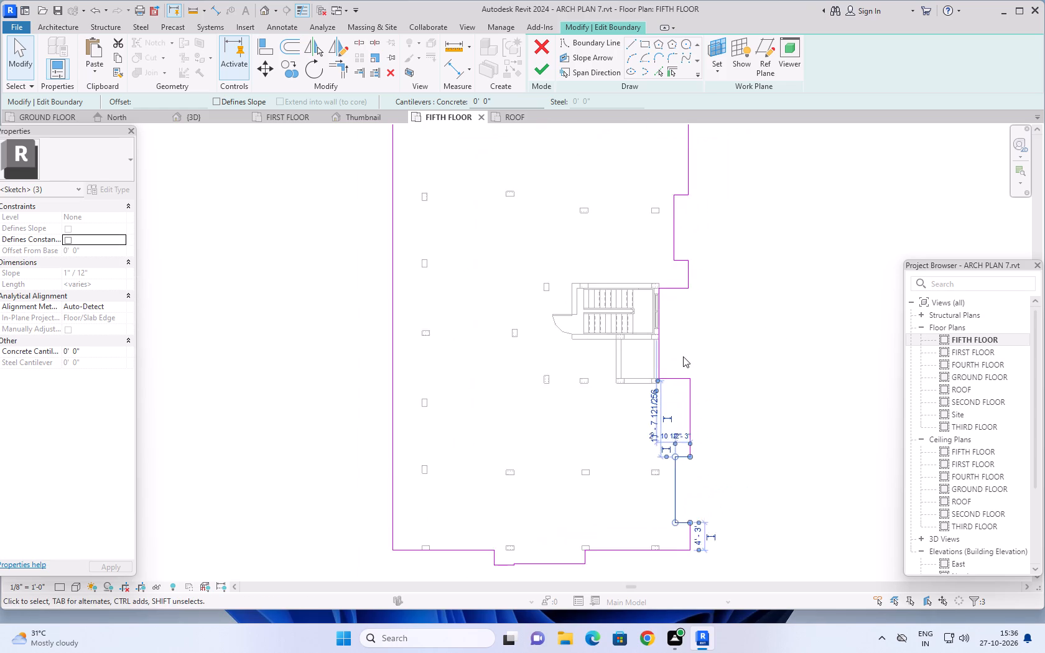
pyautogui.scroll(1, 683, 356)
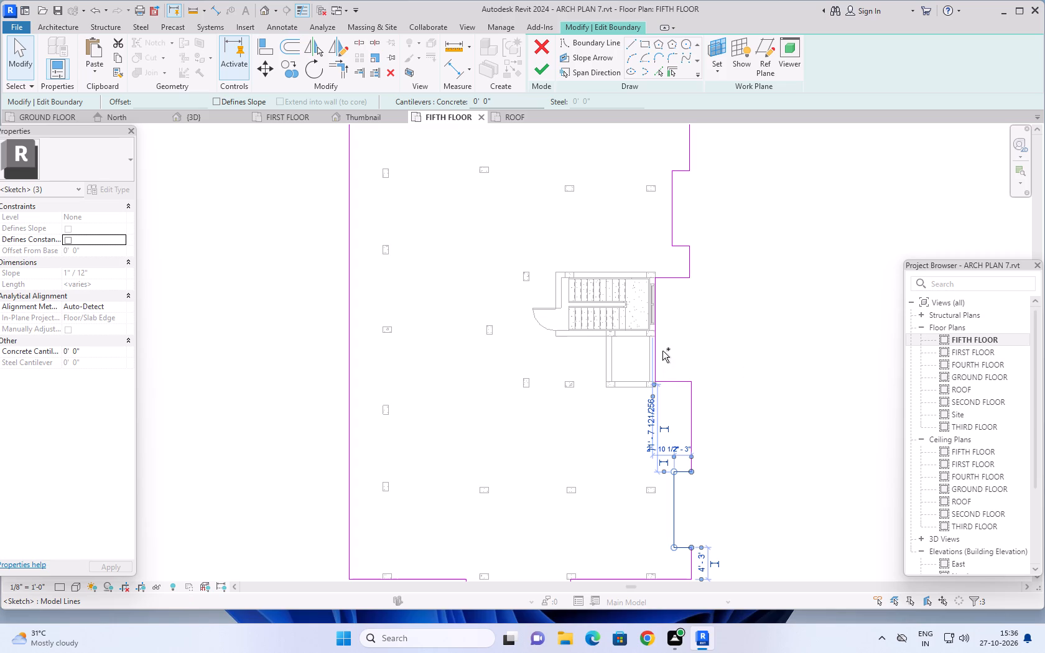
pyautogui.scroll(-3, 717, 341)
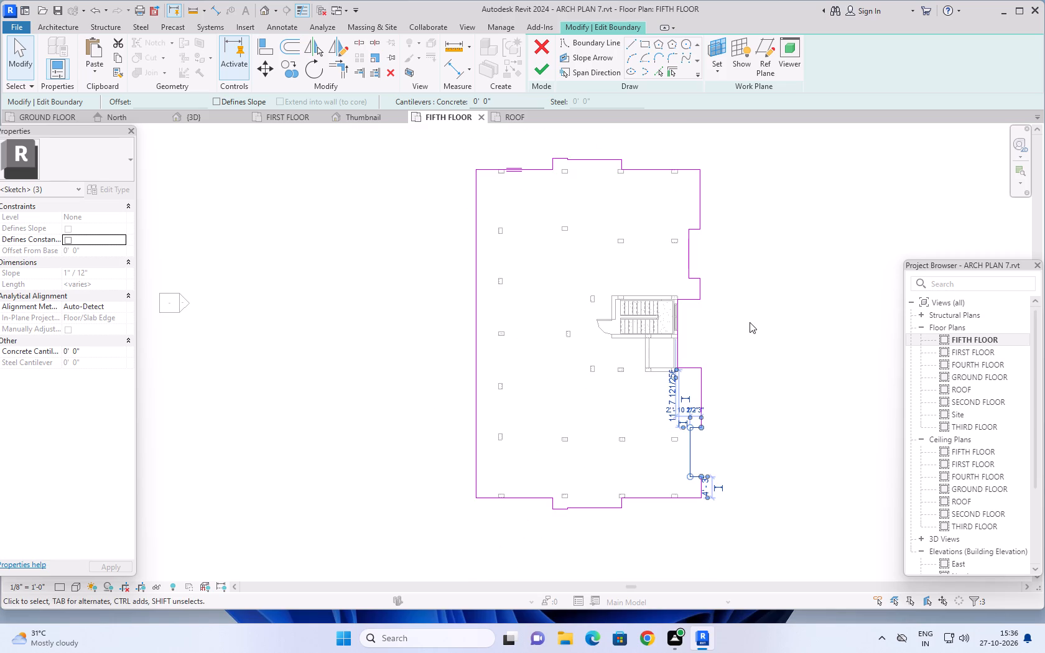
pyautogui.press('Delete')
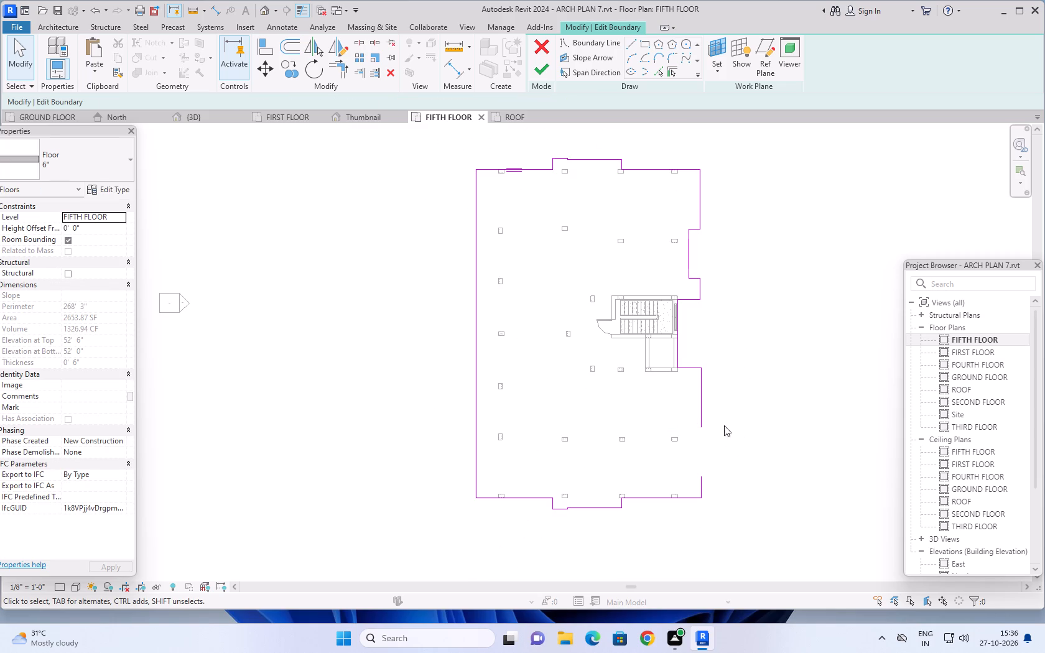
# Close the gap in the south-east boundary by joining its two outer segments with Trim/Extend to Corner.
pyautogui.click(338, 68)
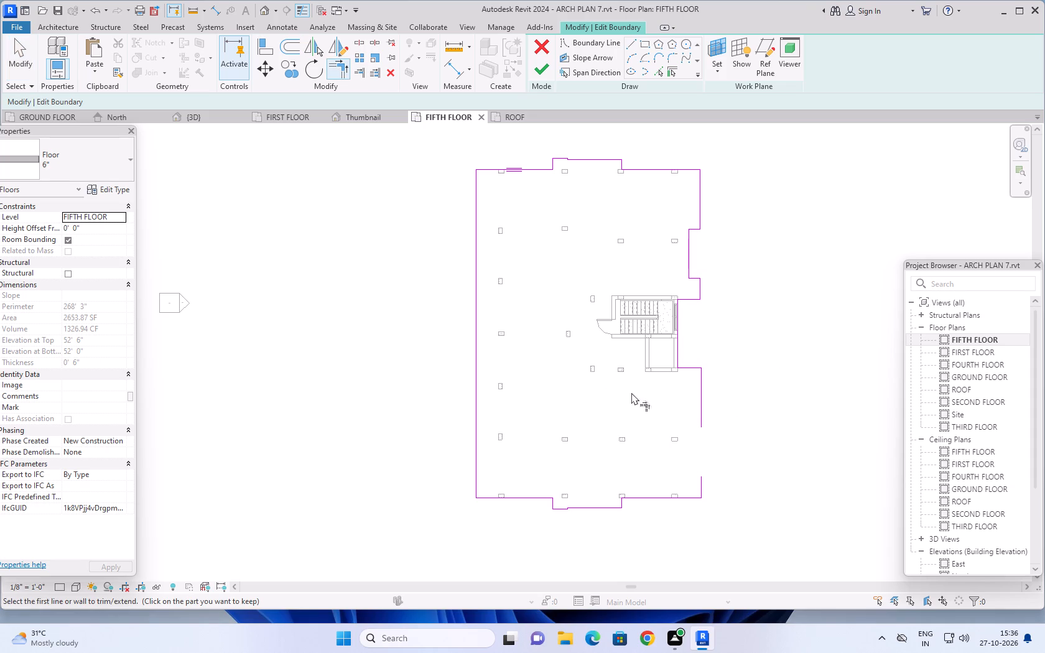
pyautogui.click(704, 397)
pyautogui.click(704, 488)
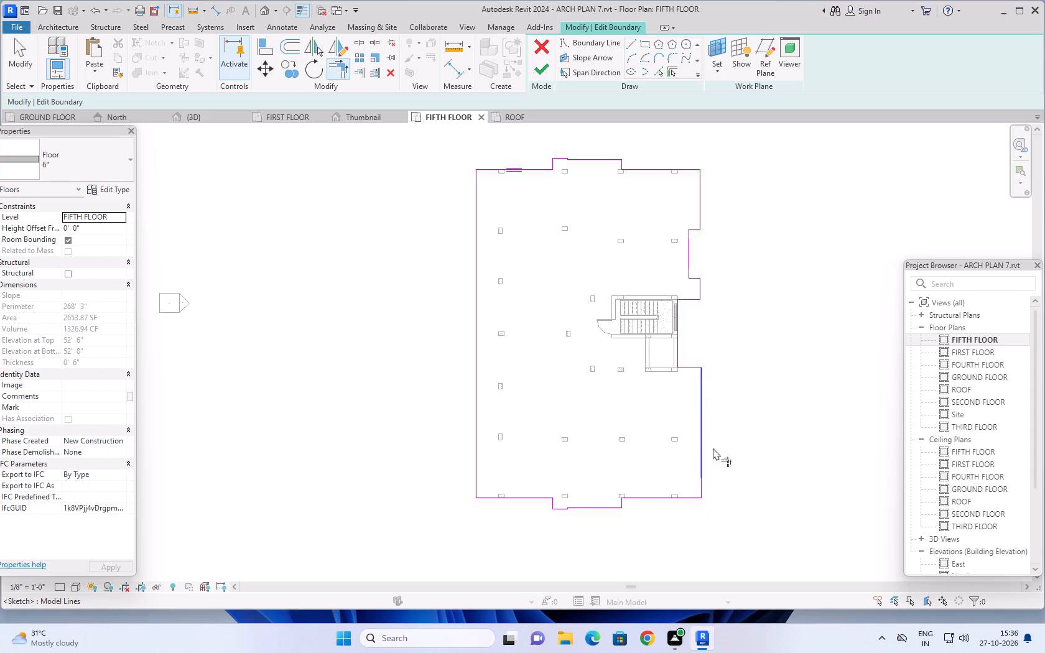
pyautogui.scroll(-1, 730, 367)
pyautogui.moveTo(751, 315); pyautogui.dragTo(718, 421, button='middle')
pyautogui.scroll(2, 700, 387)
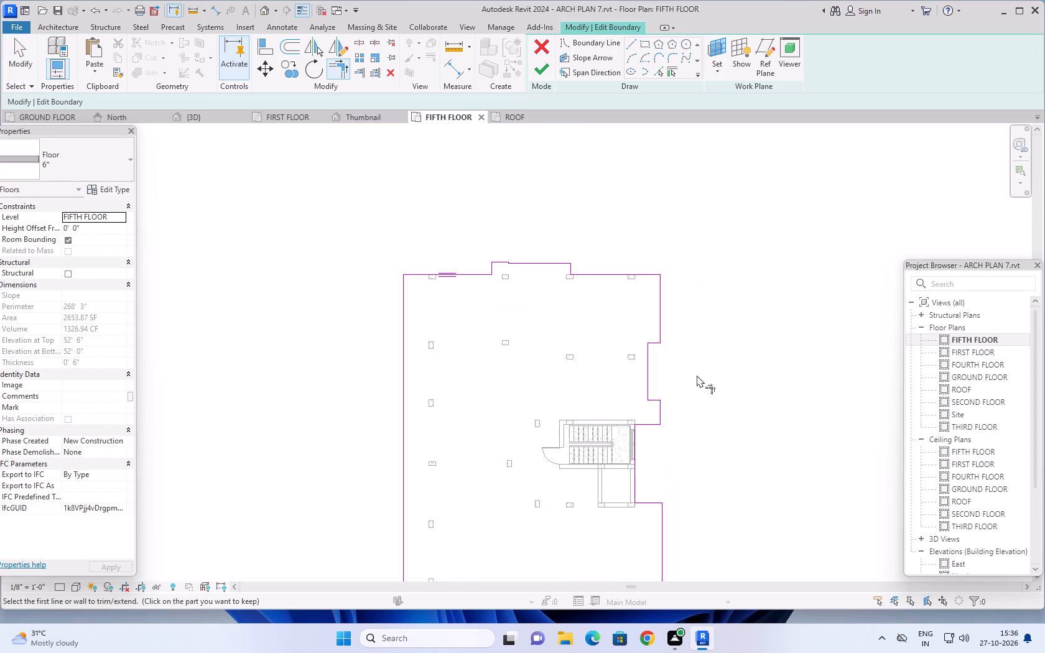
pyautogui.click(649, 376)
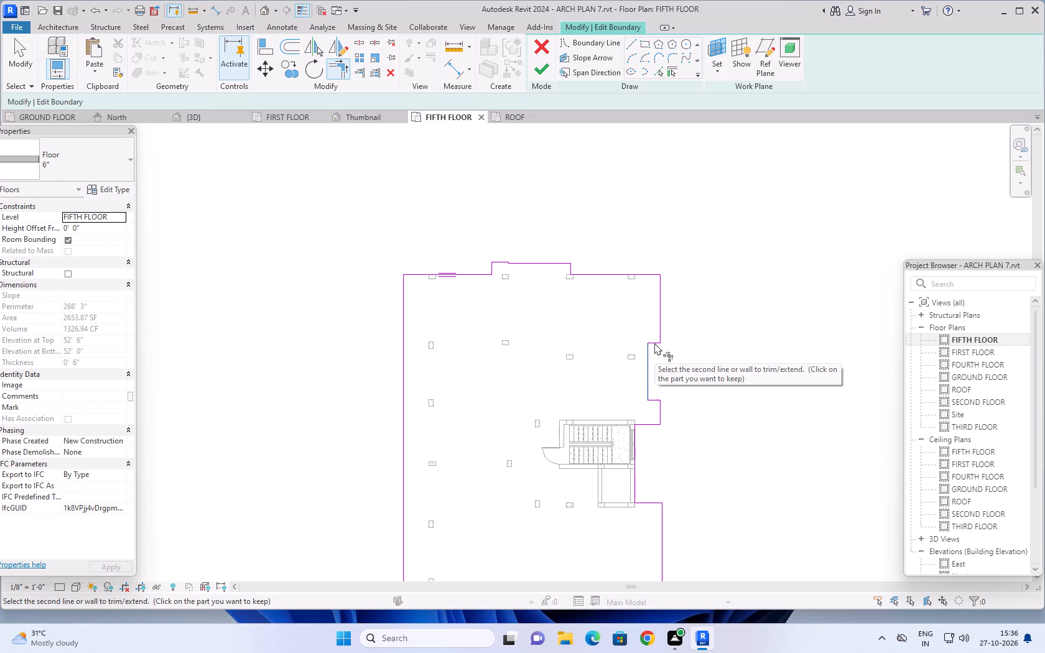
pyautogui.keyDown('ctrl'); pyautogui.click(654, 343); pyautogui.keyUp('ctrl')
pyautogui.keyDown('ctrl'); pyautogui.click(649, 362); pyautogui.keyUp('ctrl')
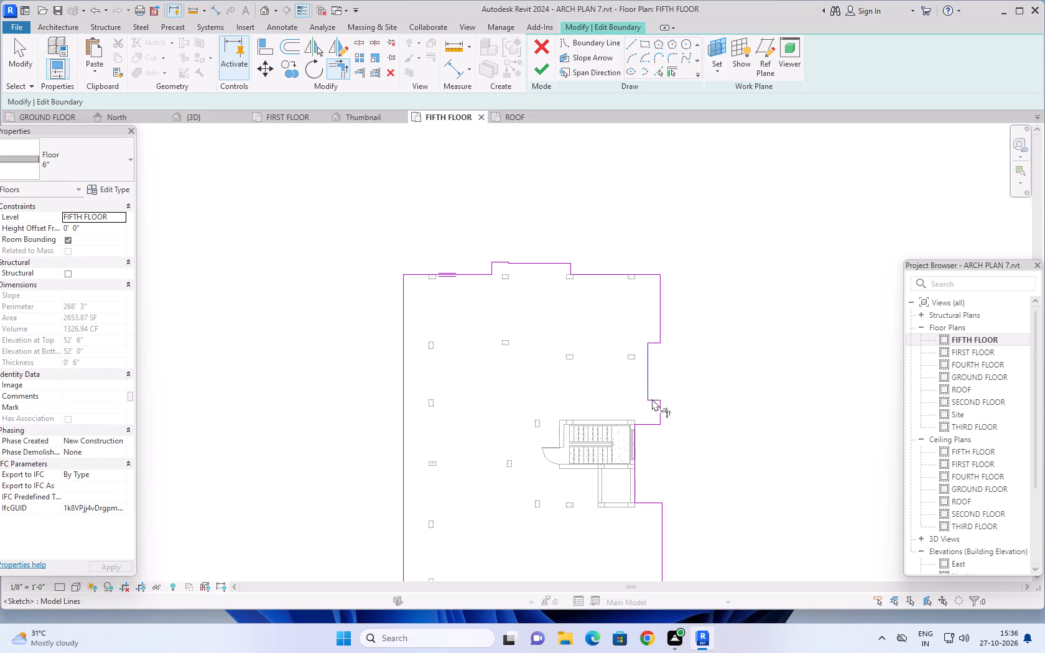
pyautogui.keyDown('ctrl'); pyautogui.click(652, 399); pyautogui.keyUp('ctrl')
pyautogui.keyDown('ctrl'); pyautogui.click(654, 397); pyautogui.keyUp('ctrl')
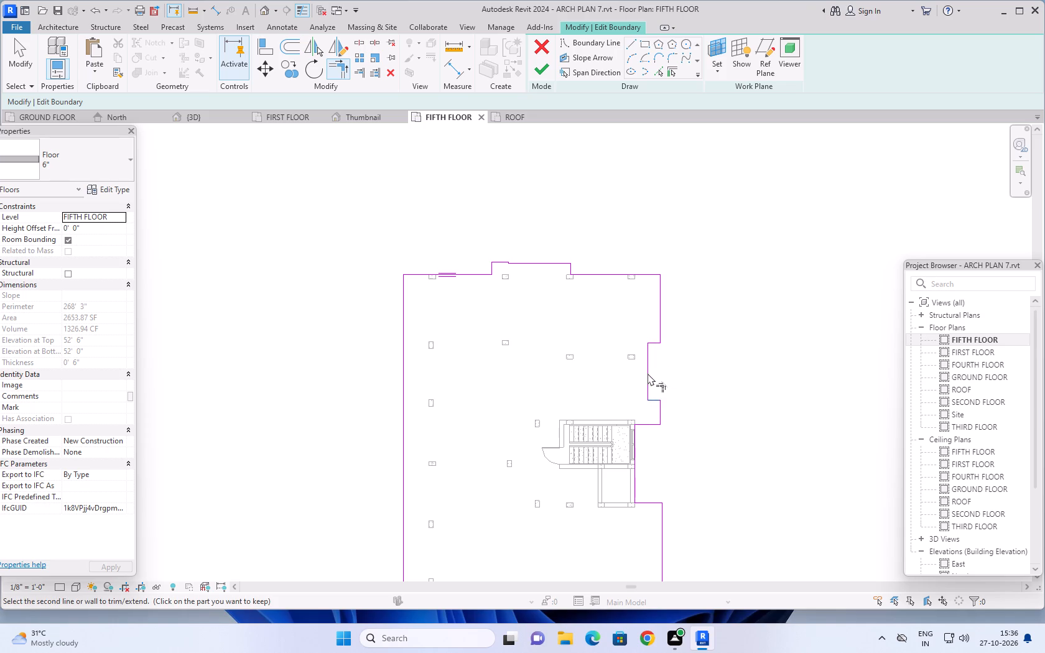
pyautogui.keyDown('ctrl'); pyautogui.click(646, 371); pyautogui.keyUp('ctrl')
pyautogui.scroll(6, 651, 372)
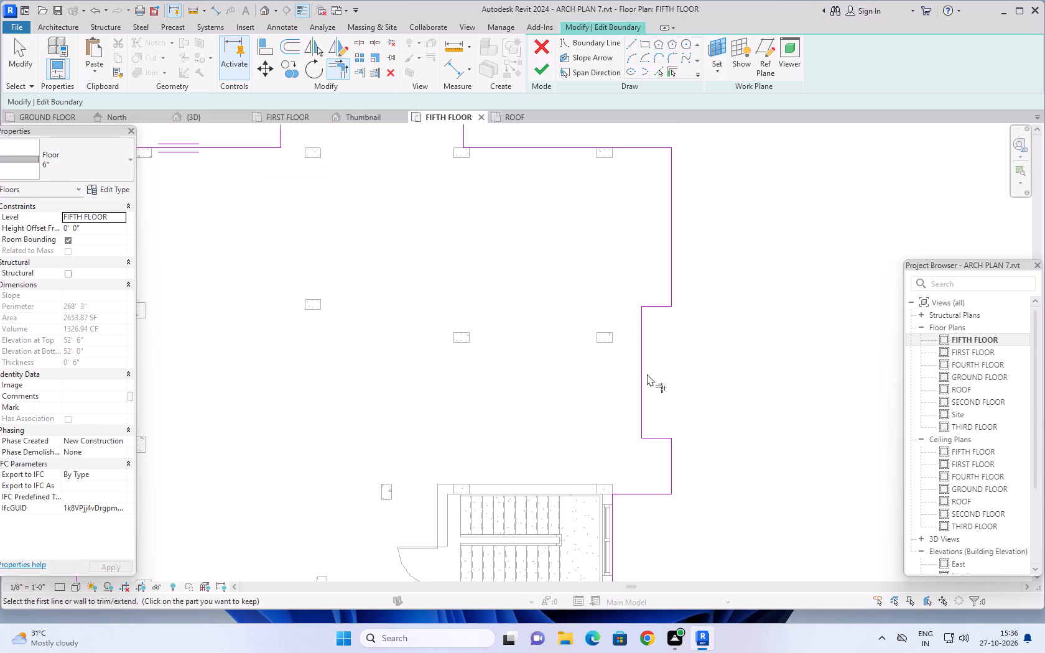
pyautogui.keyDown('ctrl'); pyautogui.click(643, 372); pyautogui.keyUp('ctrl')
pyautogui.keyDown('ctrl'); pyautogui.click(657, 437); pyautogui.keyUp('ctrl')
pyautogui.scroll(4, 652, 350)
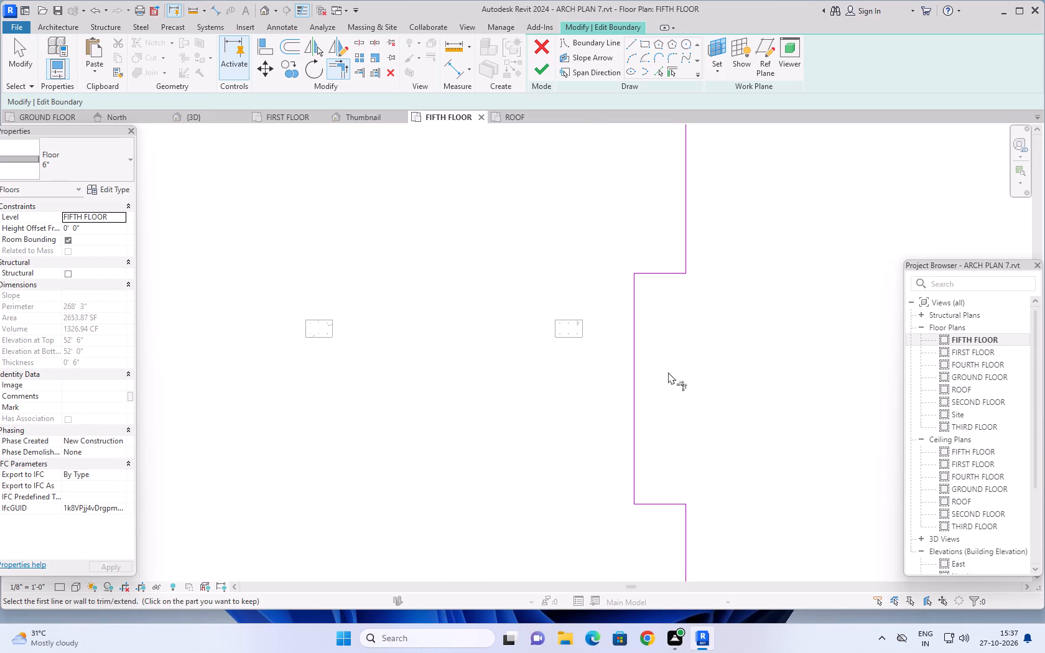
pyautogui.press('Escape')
# Delete the three sketch lines forming the recess in the northern part of the slab's east boundary.
pyautogui.click(634, 384)
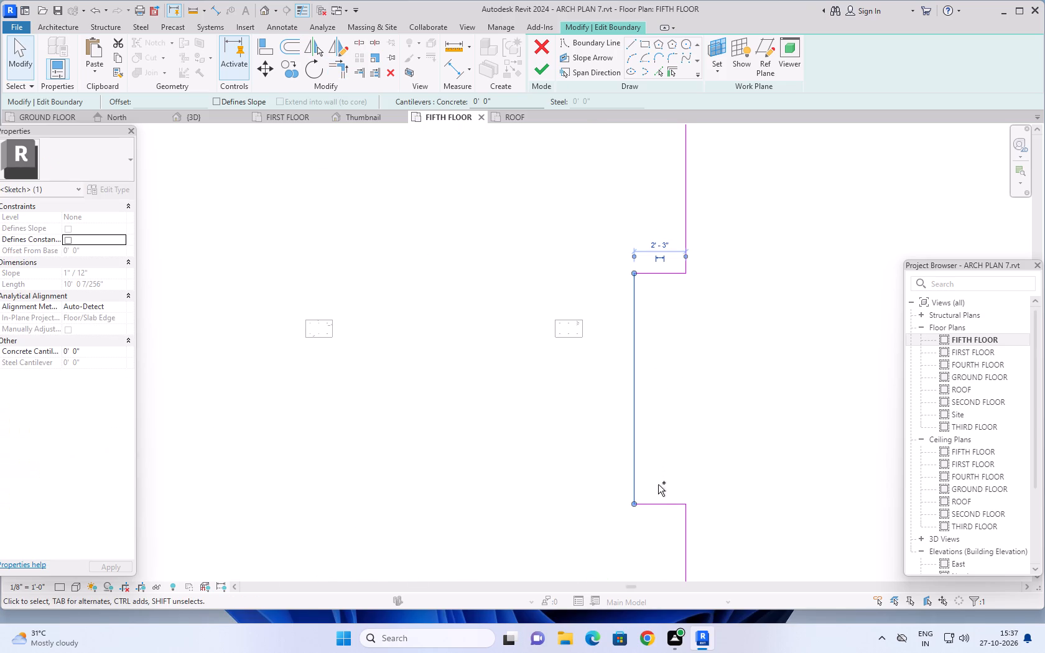
pyautogui.keyDown('ctrl'); pyautogui.click(659, 506); pyautogui.keyUp('ctrl')
pyautogui.keyDown('ctrl'); pyautogui.click(653, 274); pyautogui.keyUp('ctrl')
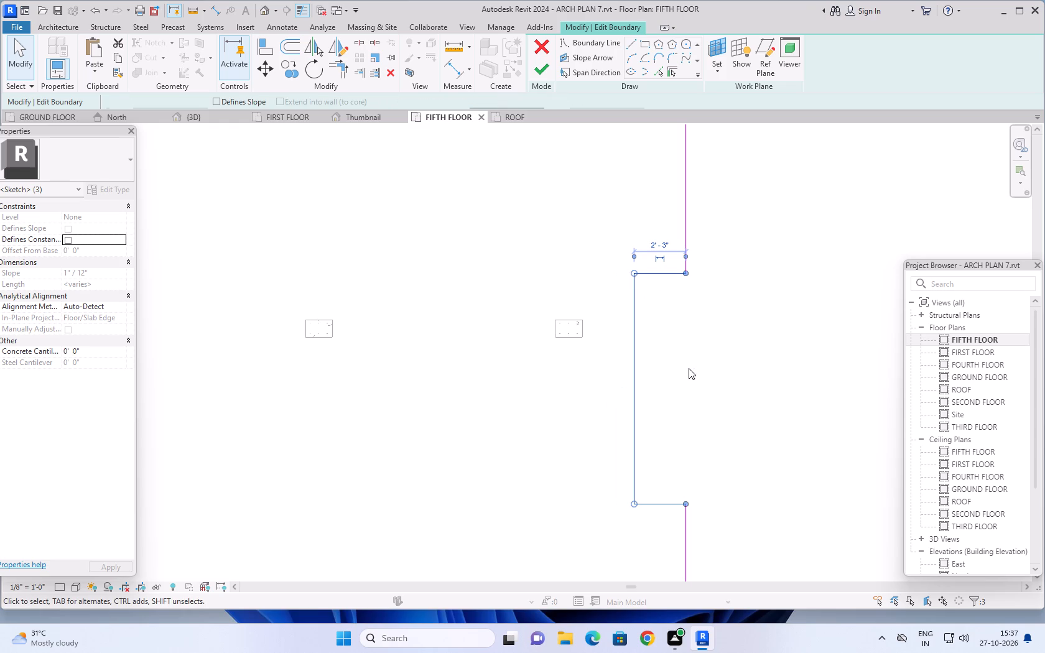
pyautogui.press('Delete')
# Close the gap in the north-east boundary by joining its two outer segments with Trim/Extend to Corner.
pyautogui.scroll(-6, 707, 372)
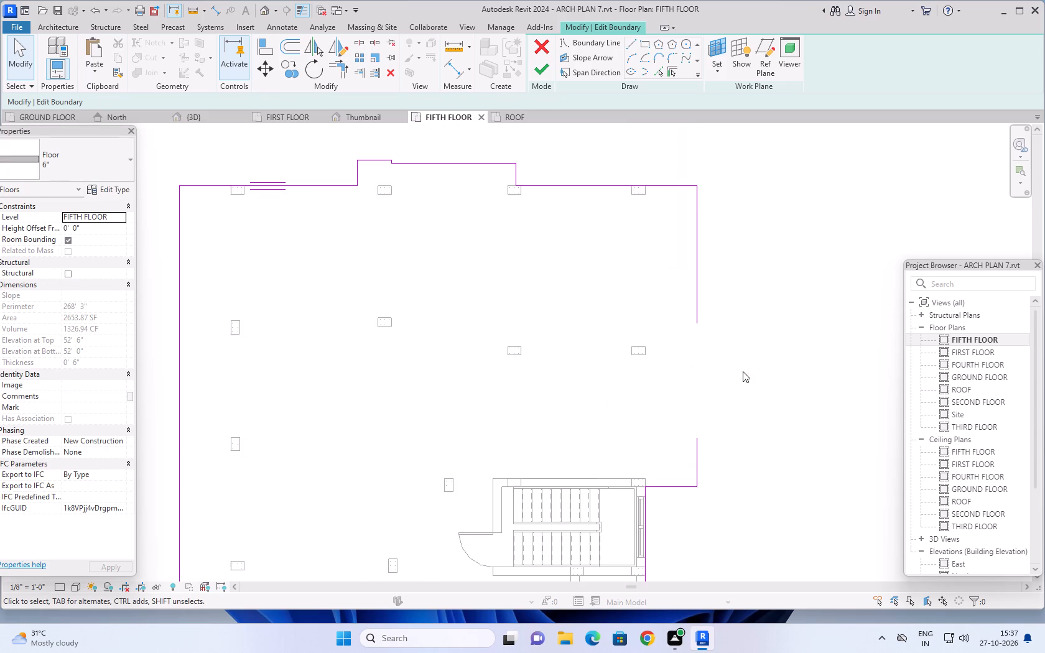
pyautogui.moveTo(741, 369); pyautogui.dragTo(725, 320, button='middle')
pyautogui.click(341, 62)
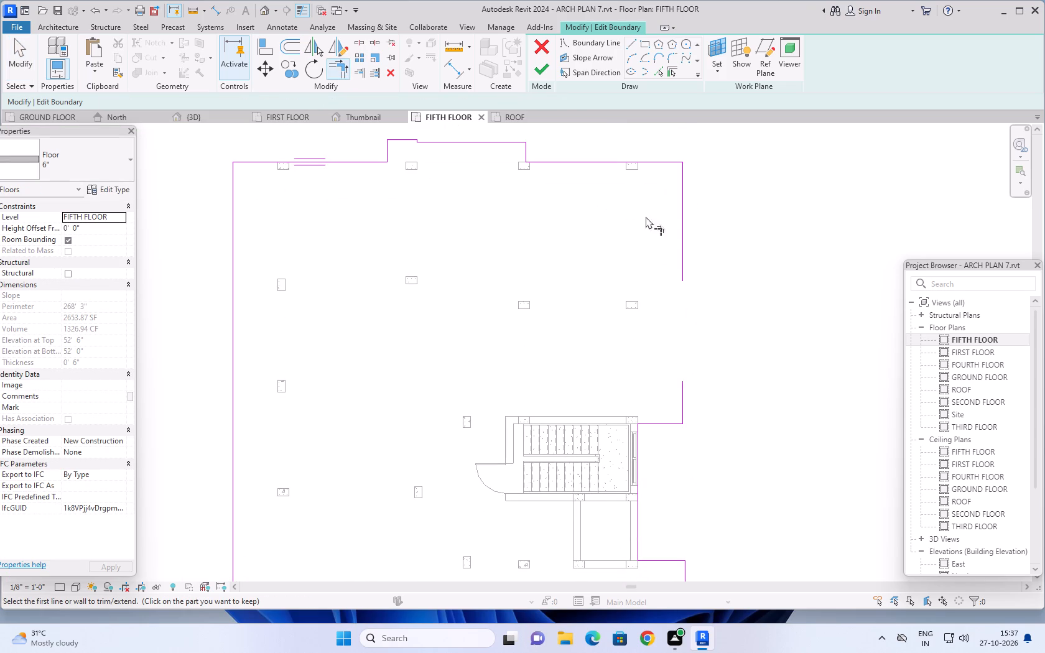
pyautogui.click(684, 228)
pyautogui.click(684, 399)
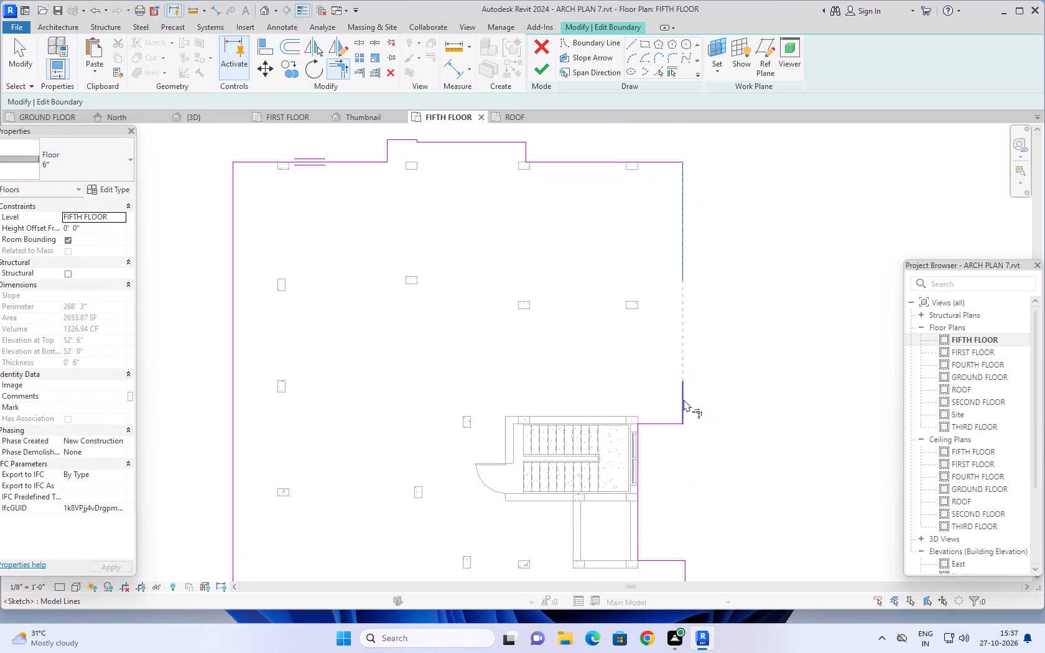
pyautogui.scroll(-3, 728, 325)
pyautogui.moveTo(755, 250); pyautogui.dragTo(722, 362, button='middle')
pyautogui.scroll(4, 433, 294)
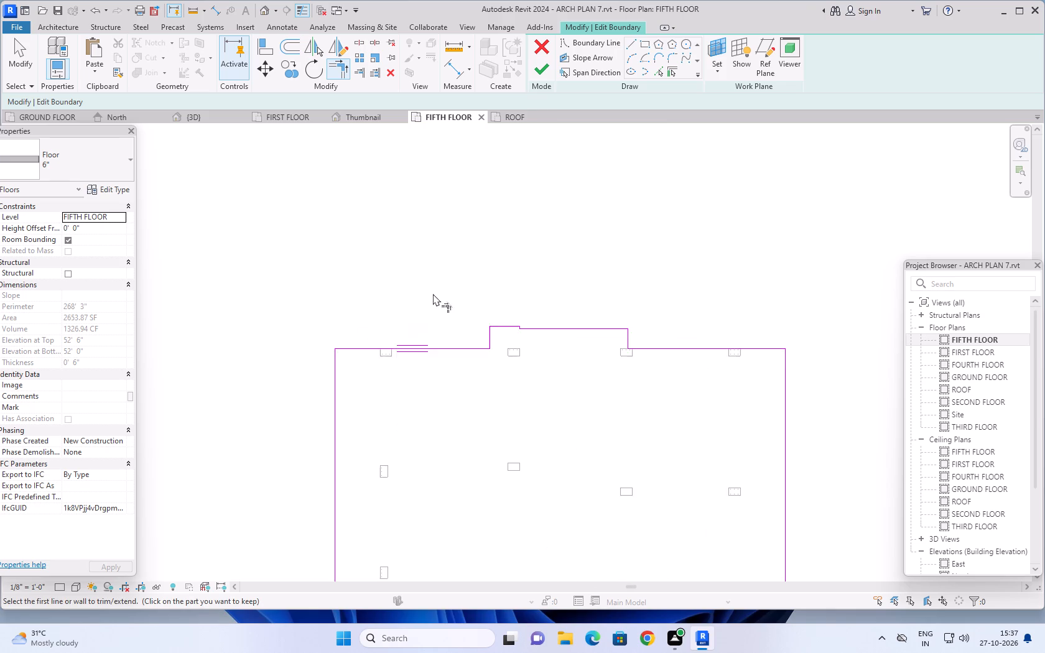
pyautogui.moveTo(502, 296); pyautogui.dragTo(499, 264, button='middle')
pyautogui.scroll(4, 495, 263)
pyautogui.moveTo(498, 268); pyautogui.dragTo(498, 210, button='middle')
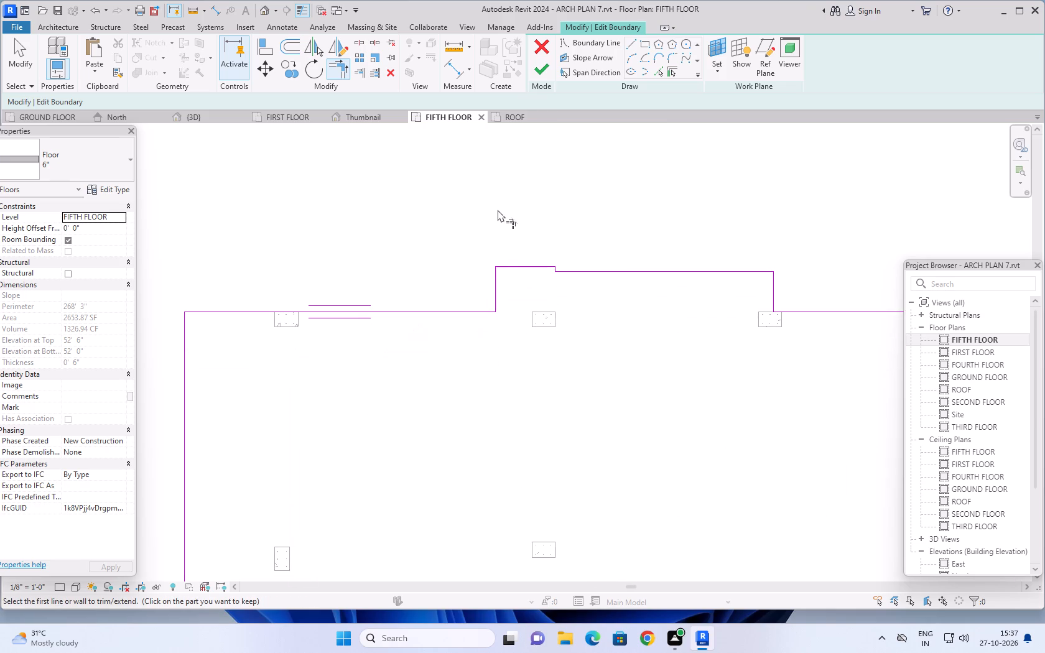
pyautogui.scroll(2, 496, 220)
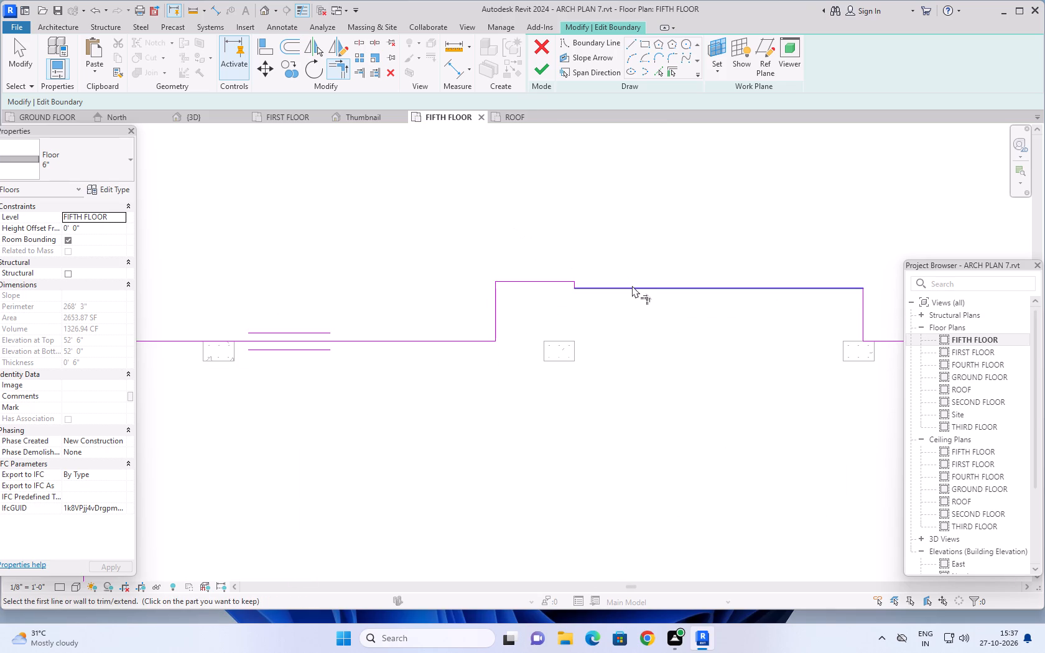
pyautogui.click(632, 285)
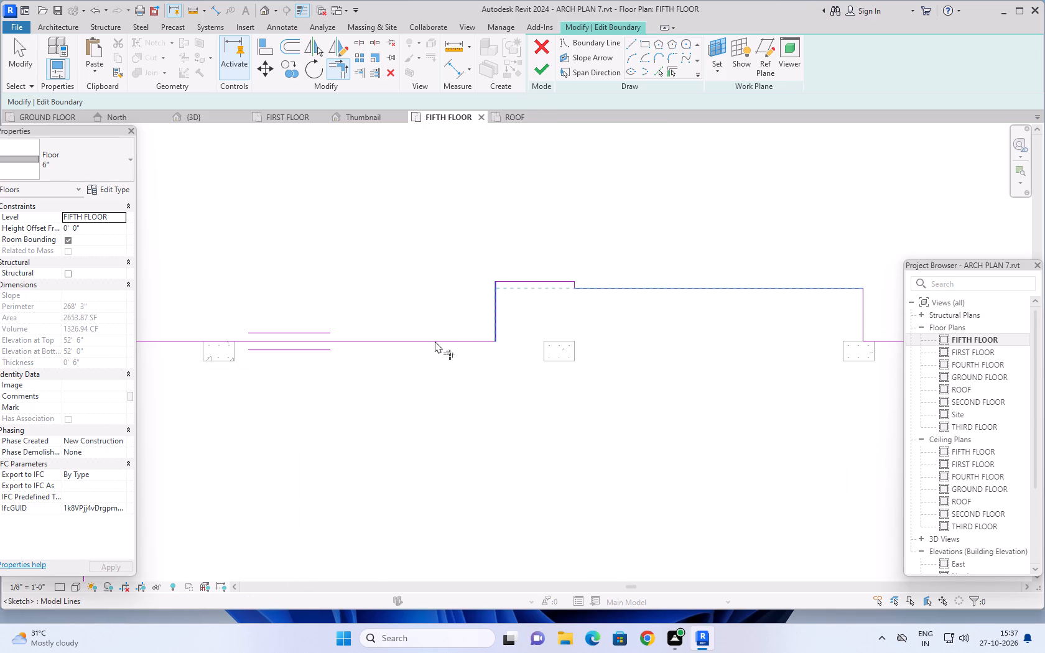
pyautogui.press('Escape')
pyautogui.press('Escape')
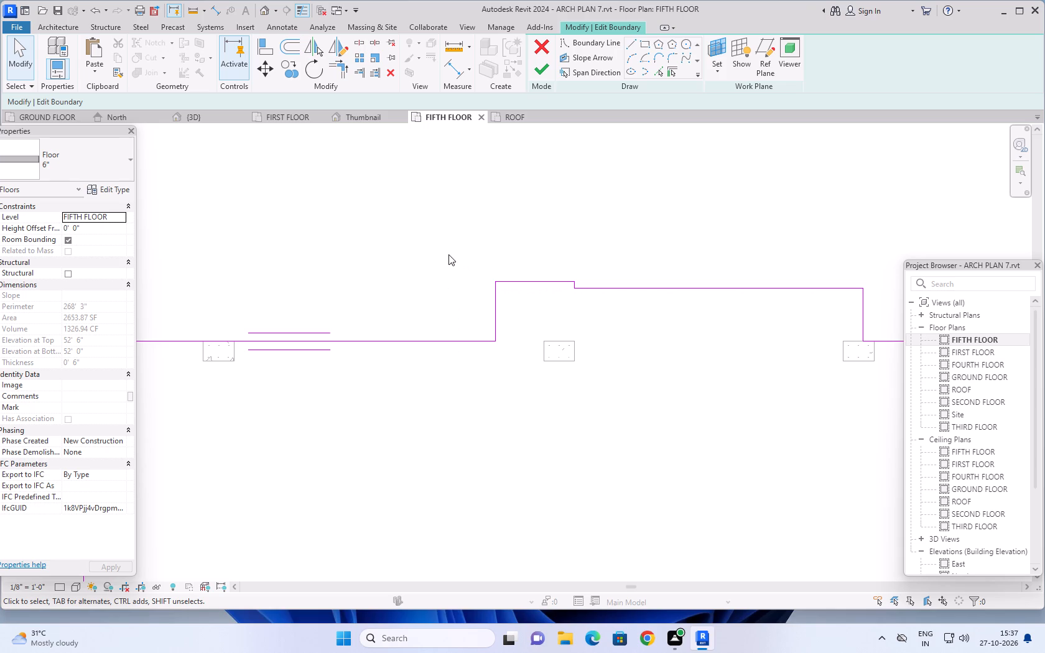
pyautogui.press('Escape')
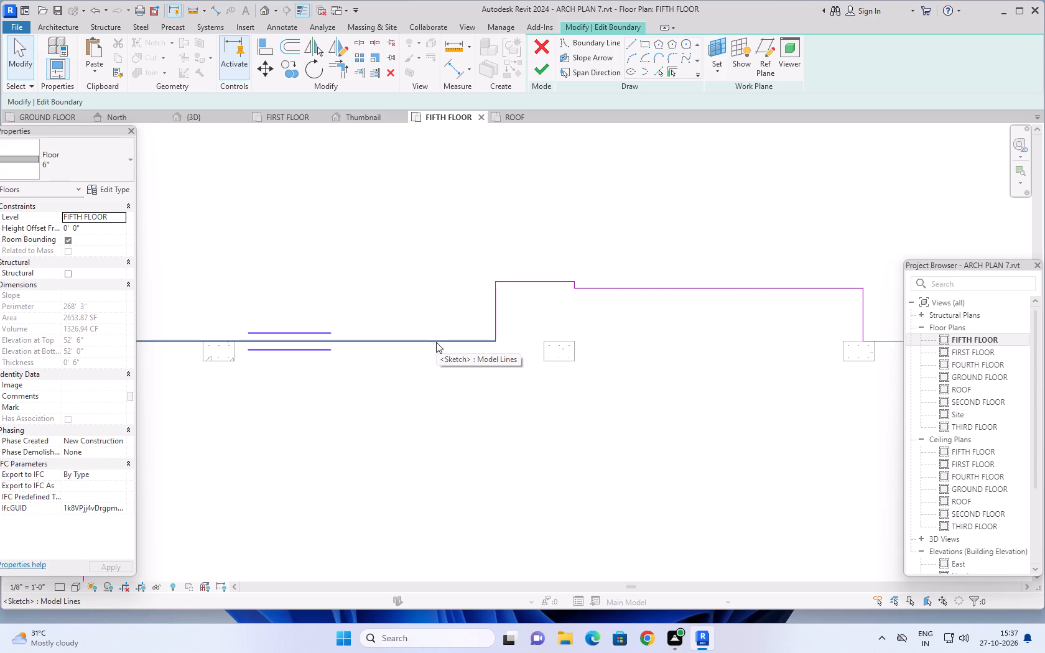
# Delete five north boundary lines, including the projection's two sides, keeping only its short outermost segment and the small jog.
pyautogui.click(436, 342)
pyautogui.keyDown('ctrl'); pyautogui.click(673, 289); pyautogui.keyUp('ctrl')
pyautogui.scroll(-3, 670, 317)
pyautogui.moveTo(669, 323); pyautogui.dragTo(633, 302, button='middle')
pyautogui.keyDown('ctrl'); pyautogui.scroll(2, 519, 295); pyautogui.keyUp('ctrl')
pyautogui.keyDown('ctrl'); pyautogui.click(519, 295); pyautogui.keyUp('ctrl')
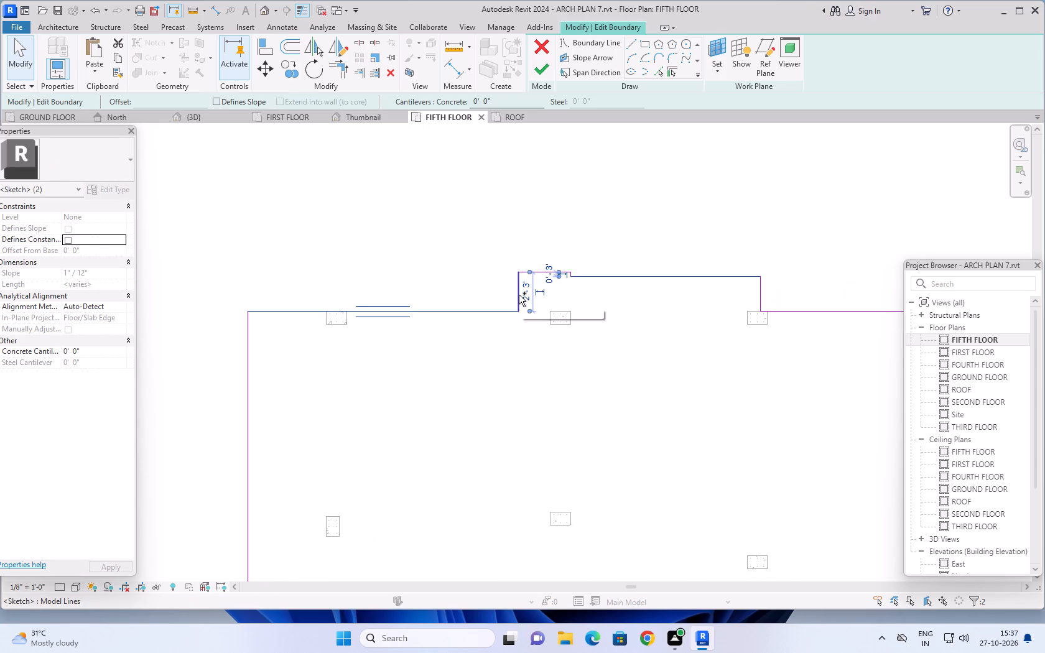
pyautogui.keyDown('ctrl'); pyautogui.scroll(-3, 702, 336); pyautogui.keyUp('ctrl')
pyautogui.scroll(-2, 789, 352)
pyautogui.moveTo(785, 355); pyautogui.dragTo(713, 341, button='middle')
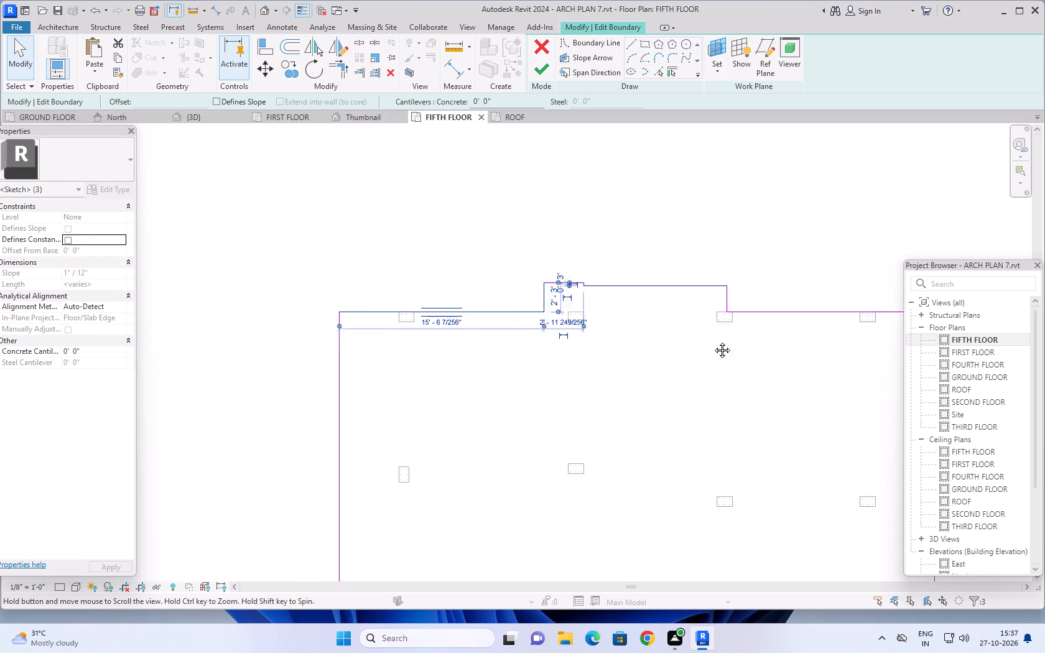
pyautogui.moveTo(713, 341); pyautogui.dragTo(544, 324, button='middle')
pyautogui.scroll(1, 566, 308)
pyautogui.keyDown('ctrl'); pyautogui.click(583, 290); pyautogui.keyUp('ctrl')
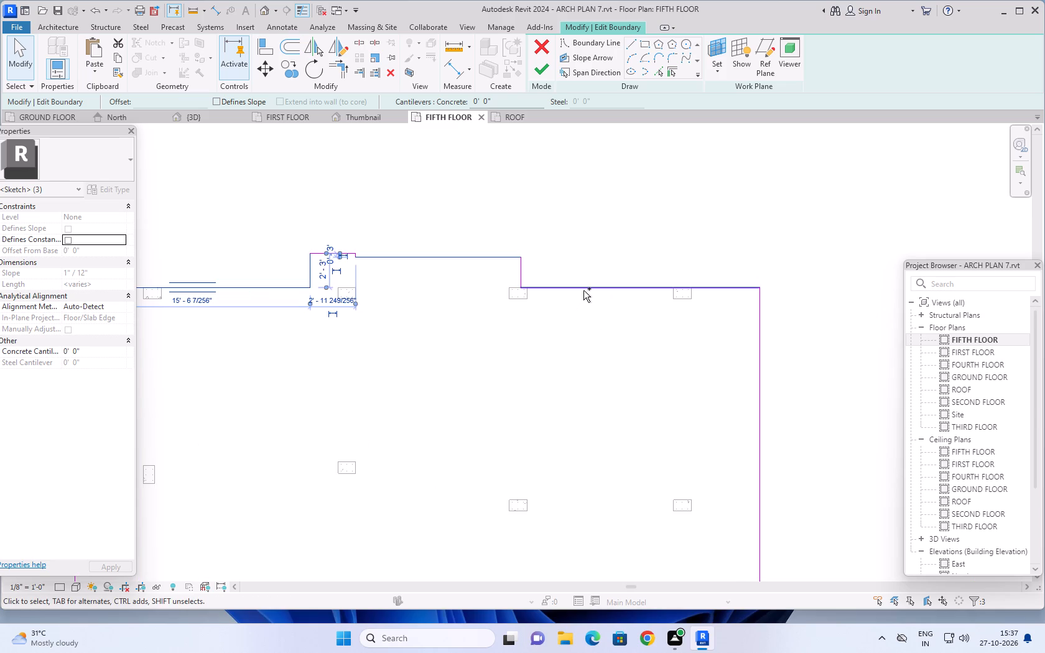
pyautogui.keyDown('ctrl'); pyautogui.click(522, 279); pyautogui.keyUp('ctrl')
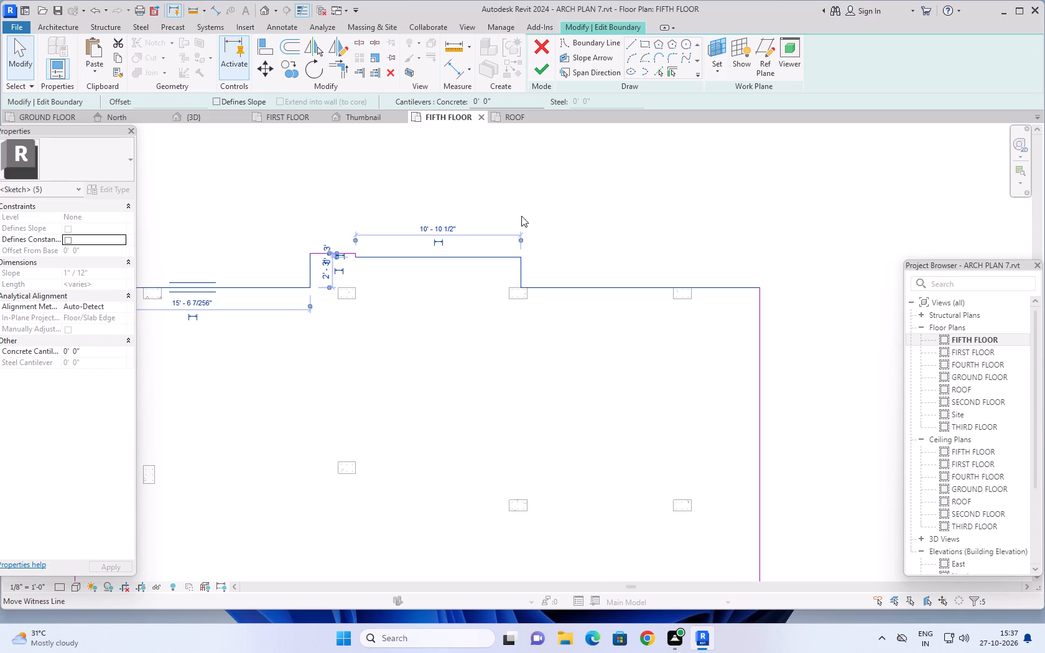
pyautogui.press('Delete')
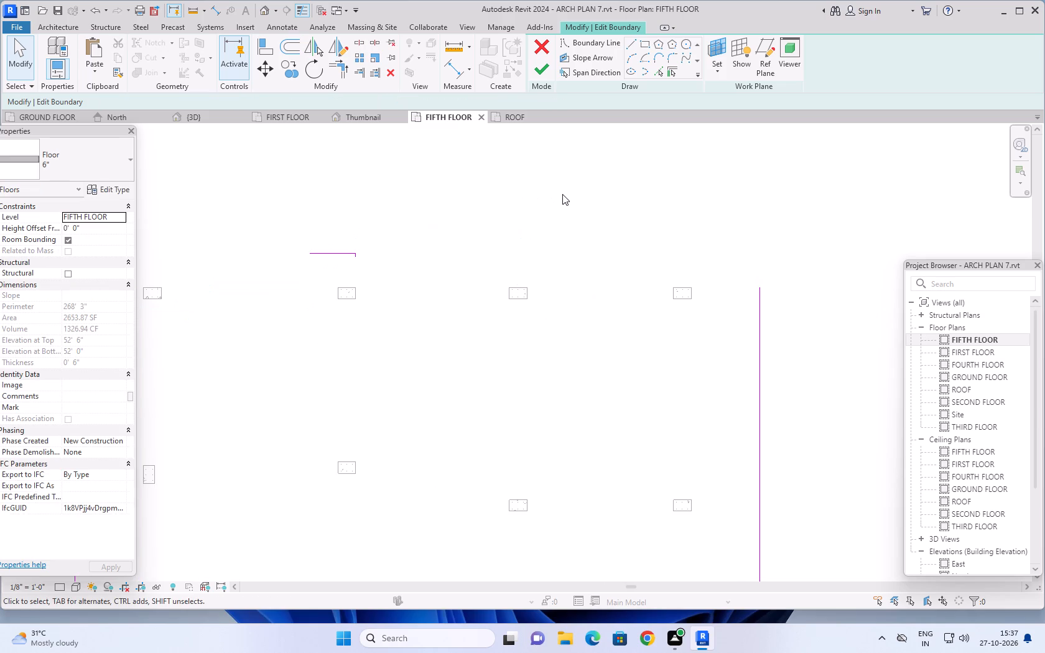
# Join the west boundary to the remaining outermost north segment using Trim/Extend to Corner.
pyautogui.scroll(-3, 565, 194)
pyautogui.moveTo(569, 199); pyautogui.dragTo(616, 199, button='middle')
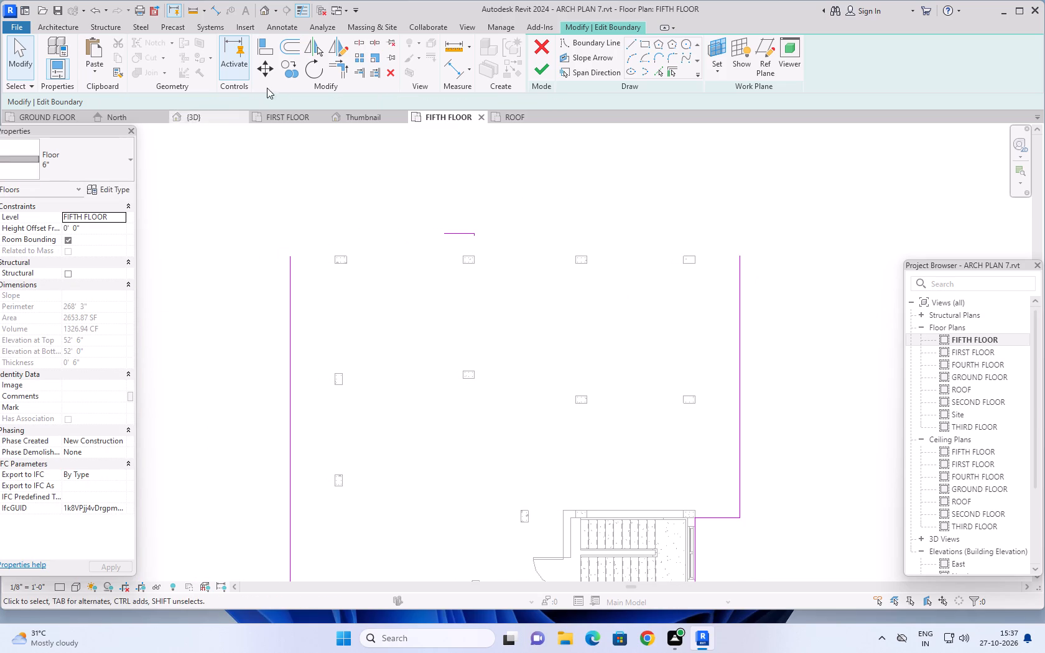
pyautogui.click(341, 70)
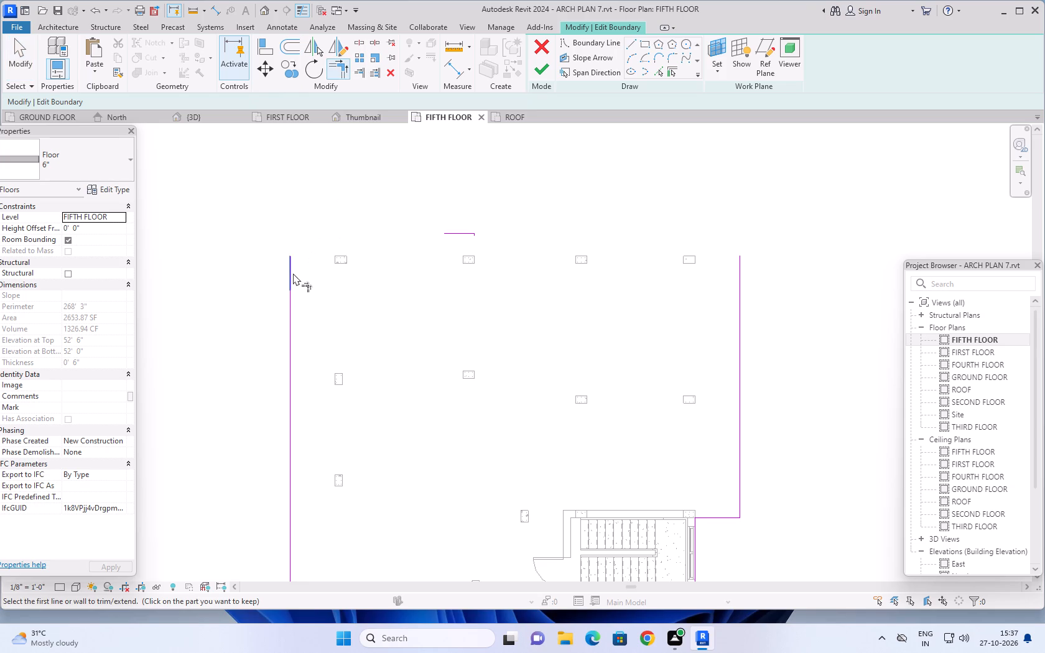
pyautogui.click(293, 273)
pyautogui.click(447, 233)
# Delete the tiny jog line at the east end of the remaining north boundary segment.
pyautogui.scroll(4, 458, 226)
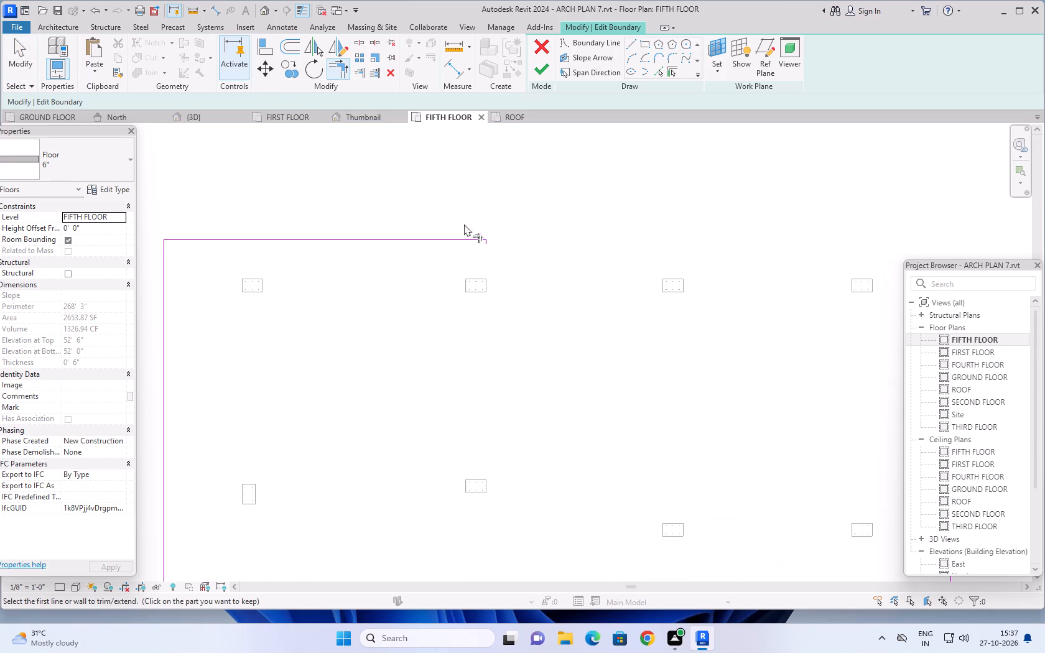
pyautogui.scroll(9, 475, 242)
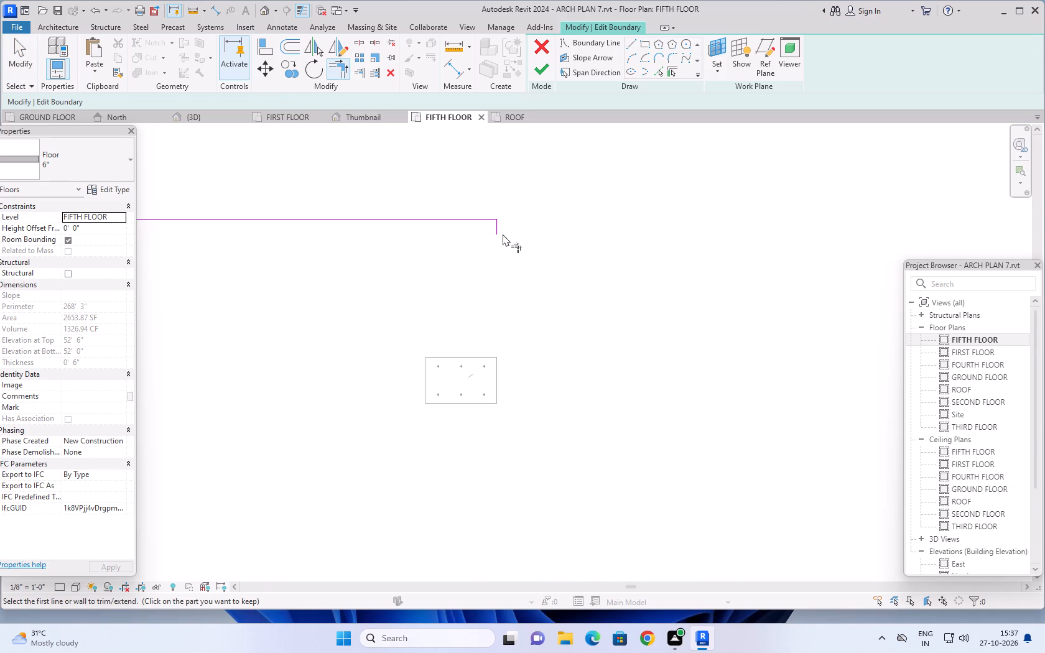
pyautogui.press('Escape')
pyautogui.press('Escape')
pyautogui.click(498, 229)
pyautogui.press('Delete')
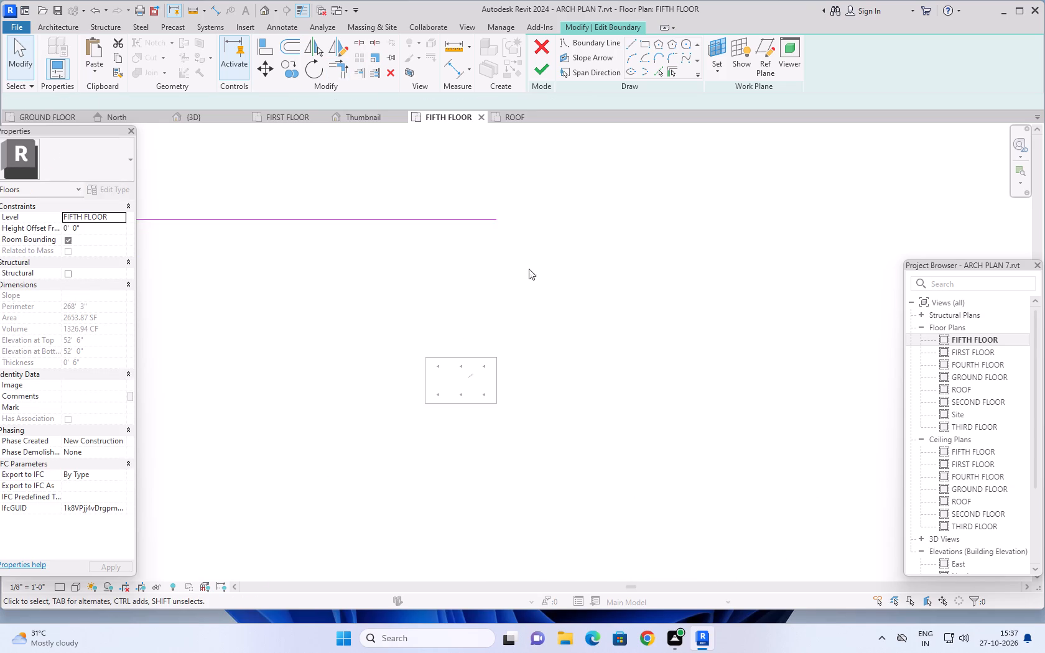
# Extend the north boundary segment to meet the east boundary with Trim/Extend to Corner, forming the slab's north-east corner.
pyautogui.scroll(-16, 530, 267)
pyautogui.moveTo(552, 243); pyautogui.dragTo(434, 228, button='middle')
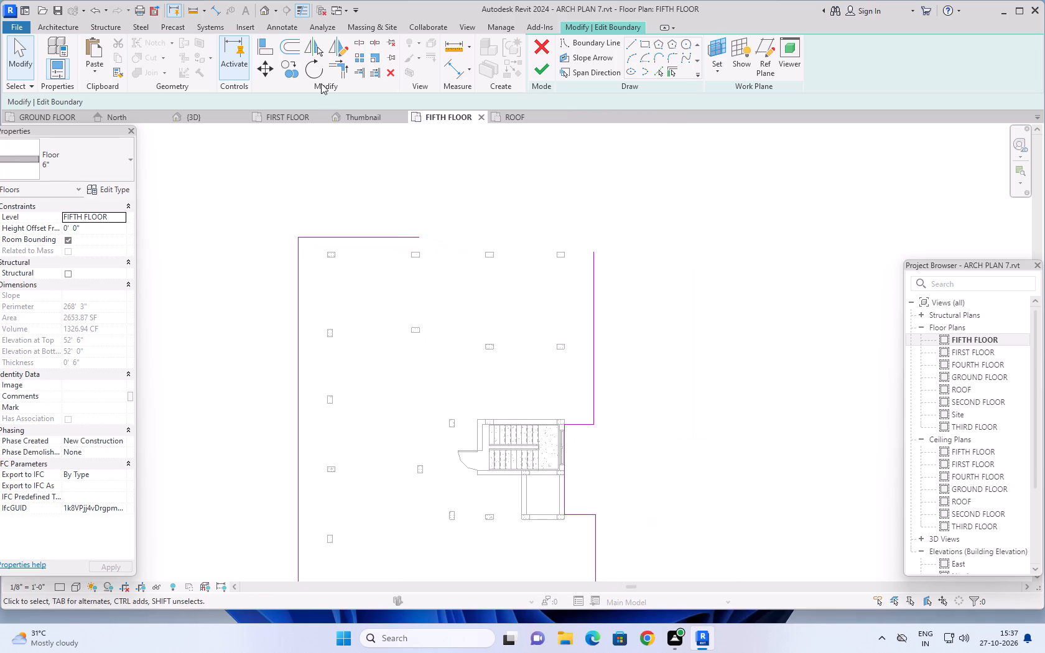
pyautogui.click(343, 68)
pyautogui.click(389, 235)
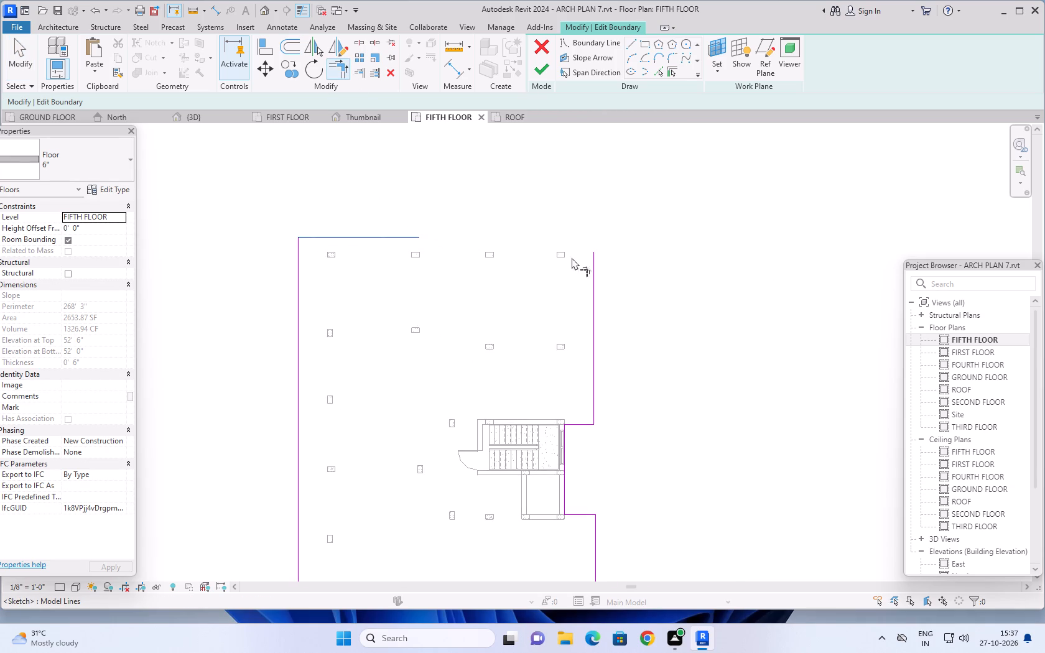
pyautogui.click(595, 268)
# Delete four south boundary lines: the projection's long outer segment, its east side, and the two straight edges flanking the projection.
pyautogui.scroll(-7, 629, 284)
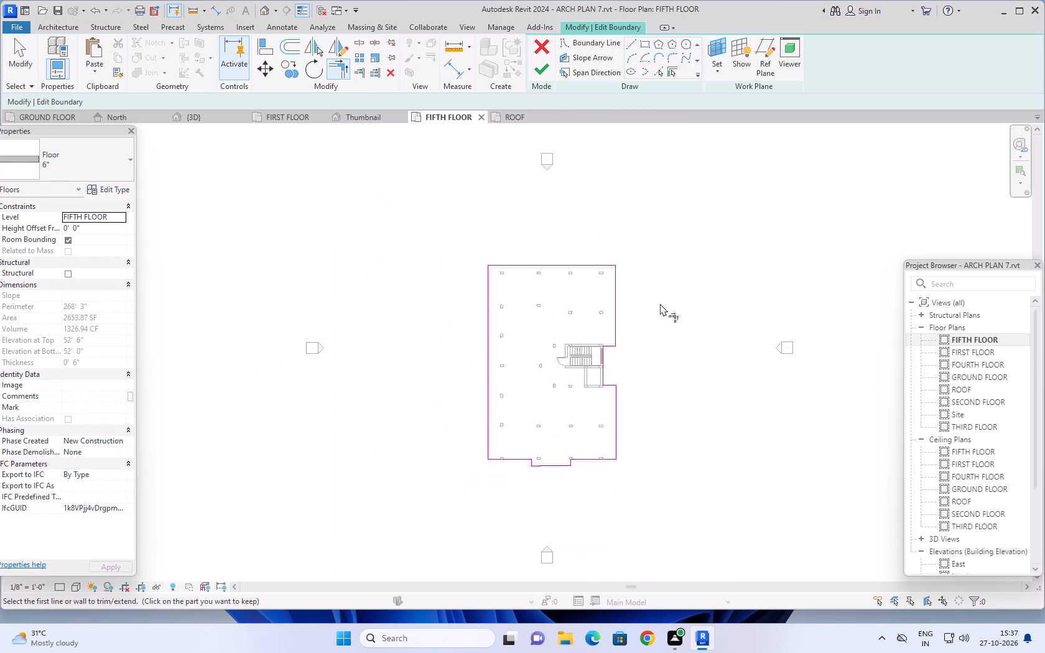
pyautogui.moveTo(660, 303); pyautogui.dragTo(652, 257, button='middle')
pyautogui.scroll(3, 645, 354)
pyautogui.middleClick(644, 374)
pyautogui.scroll(3, 644, 374)
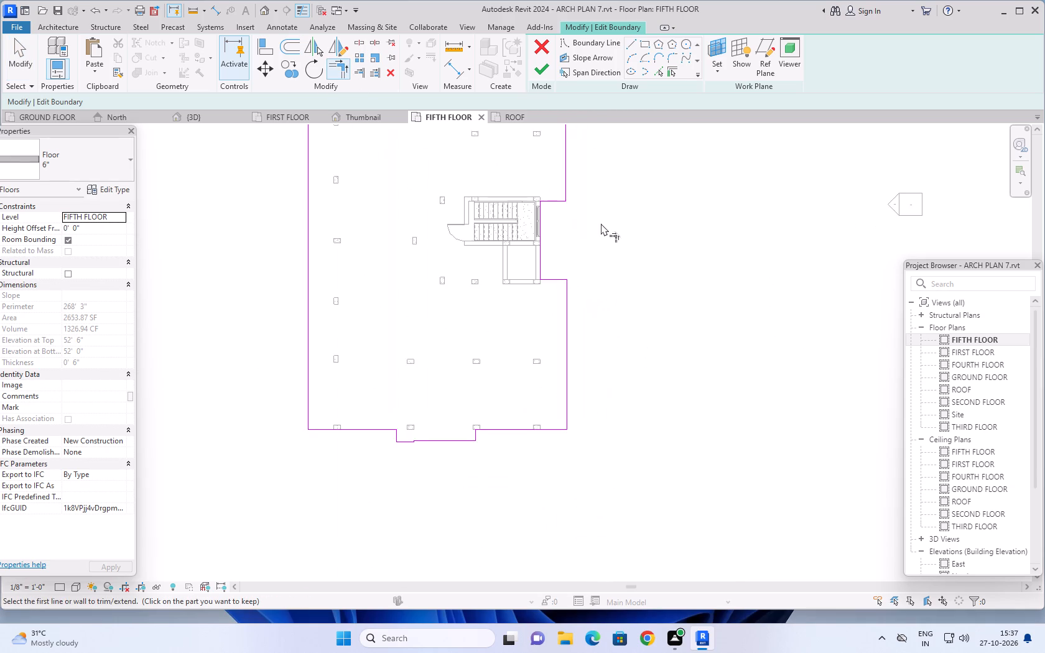
pyautogui.moveTo(601, 223); pyautogui.dragTo(707, 251, button='middle')
pyautogui.scroll(2, 707, 251)
pyautogui.moveTo(710, 310); pyautogui.dragTo(735, 234, button='middle')
pyautogui.press('Escape')
pyautogui.press('Escape')
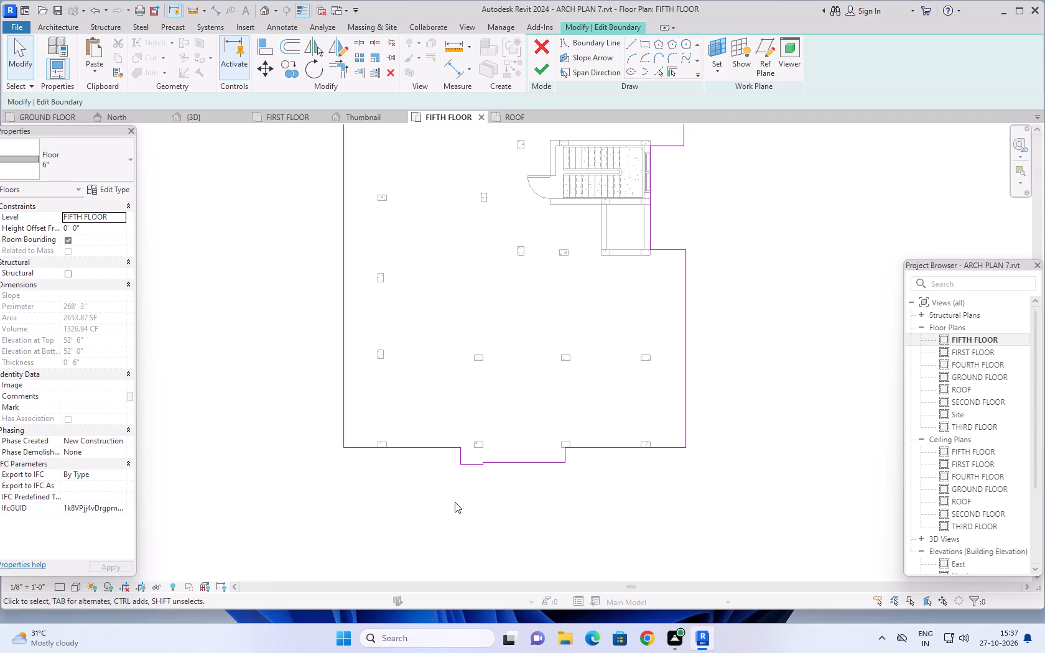
pyautogui.press('Escape')
pyautogui.scroll(7, 442, 484)
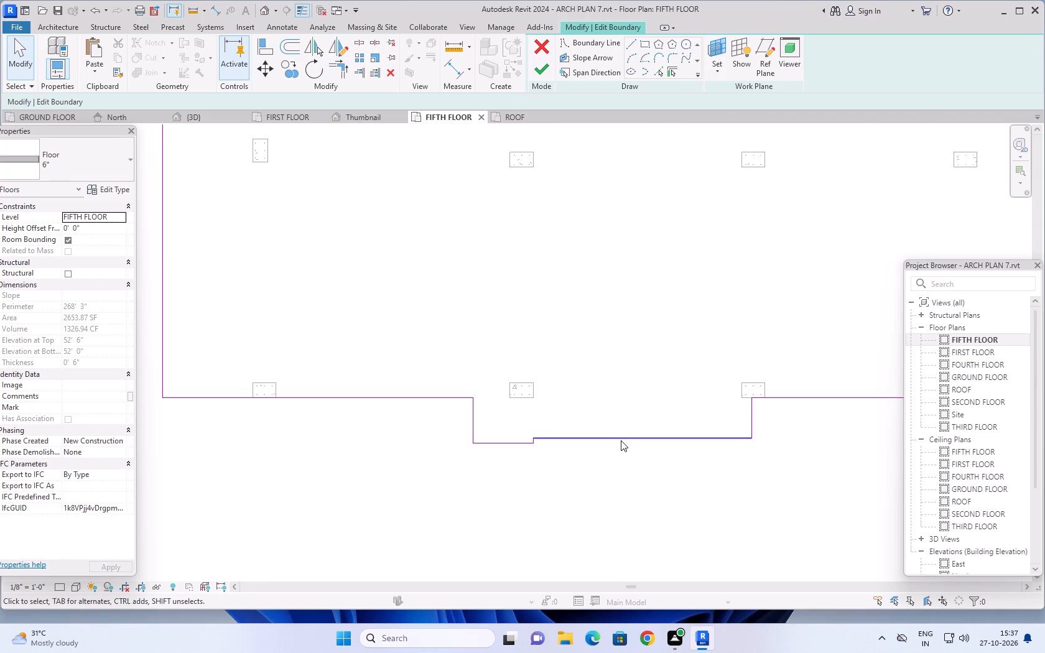
pyautogui.click(621, 440)
pyautogui.keyDown('ctrl'); pyautogui.click(750, 419); pyautogui.keyUp('ctrl')
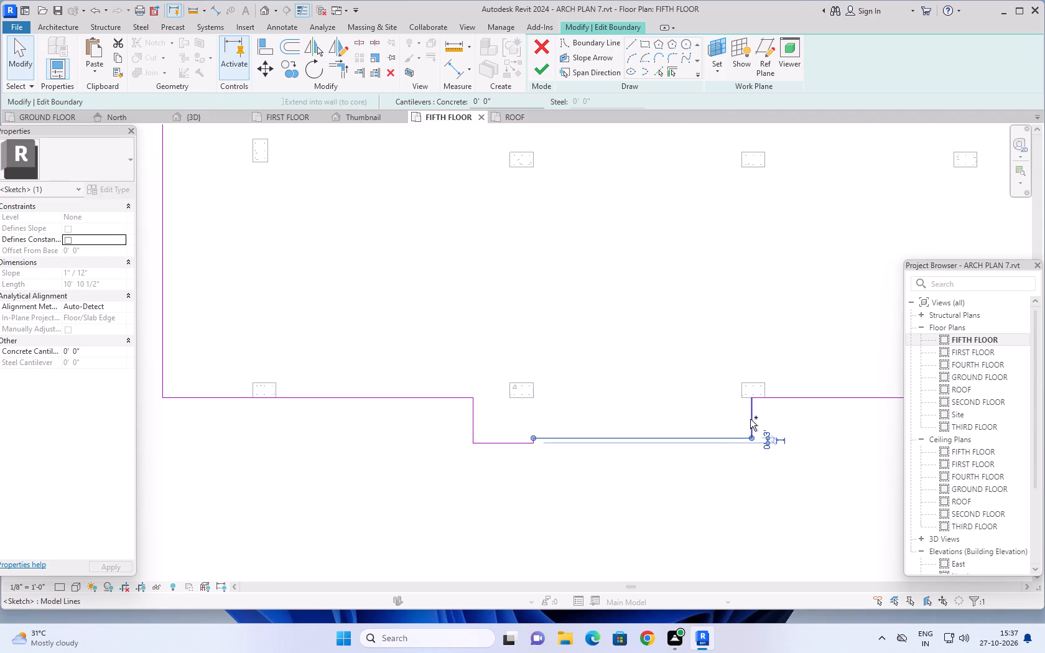
pyautogui.keyDown('ctrl'); pyautogui.click(422, 401); pyautogui.keyUp('ctrl')
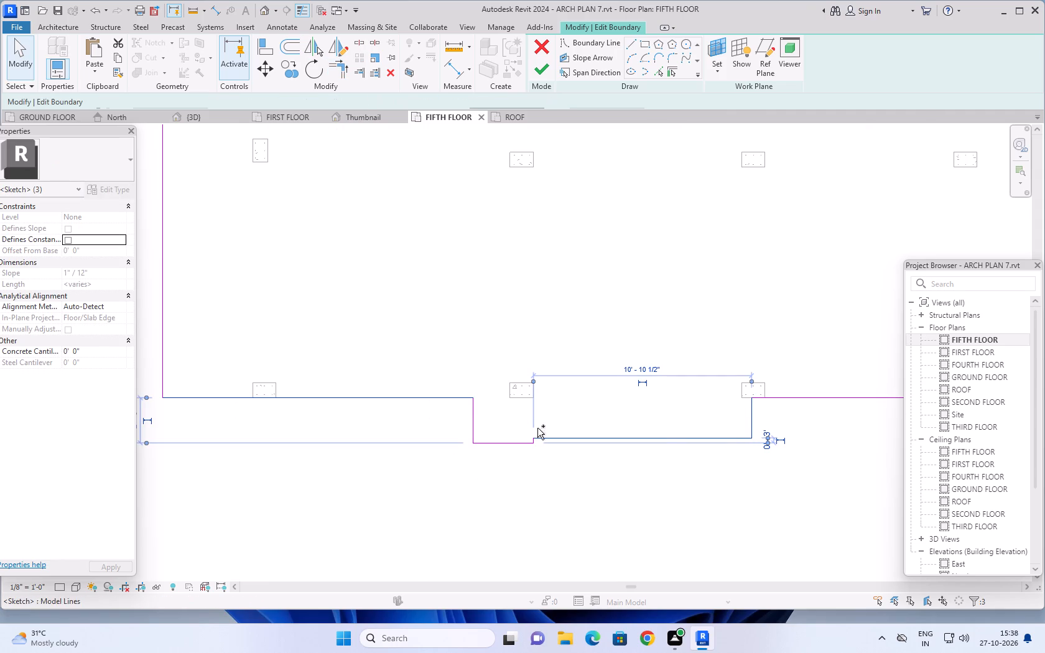
pyautogui.keyDown('ctrl'); pyautogui.click(798, 400); pyautogui.keyUp('ctrl')
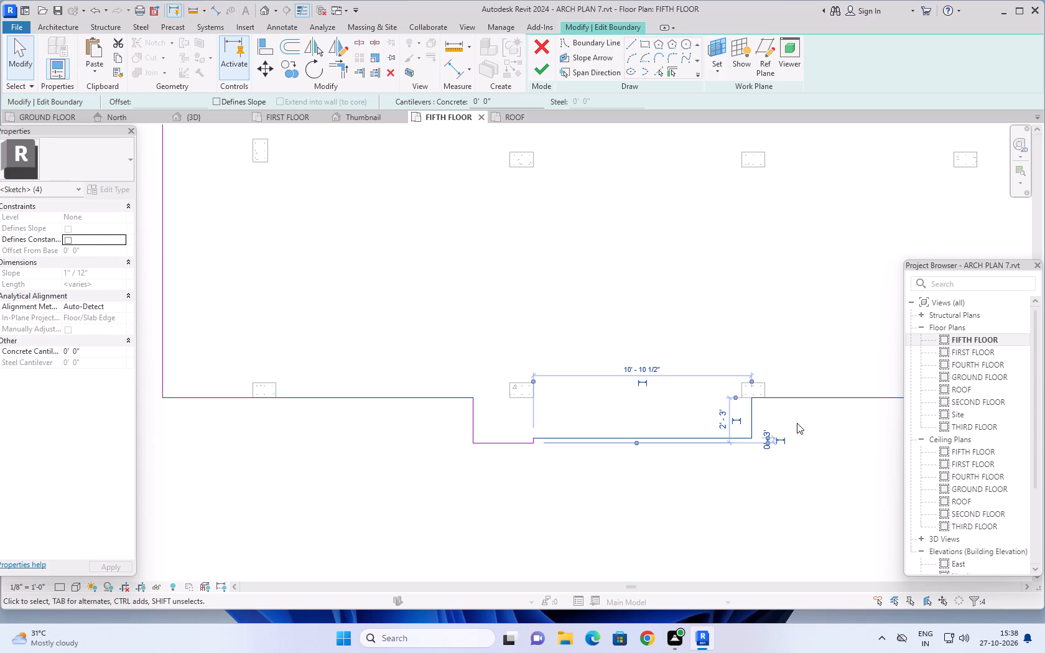
pyautogui.press('Delete')
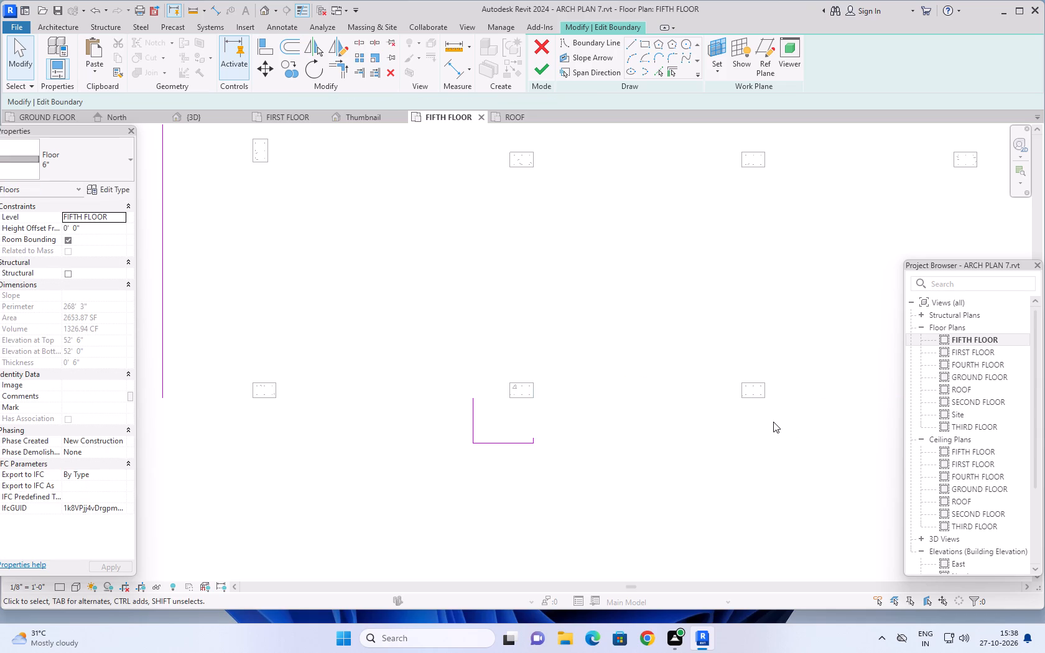
# Delete the south projection's west side and the tiny jog line, keeping only its short outermost segment.
pyautogui.scroll(-5, 774, 426)
pyautogui.moveTo(779, 449); pyautogui.dragTo(594, 473, button='middle')
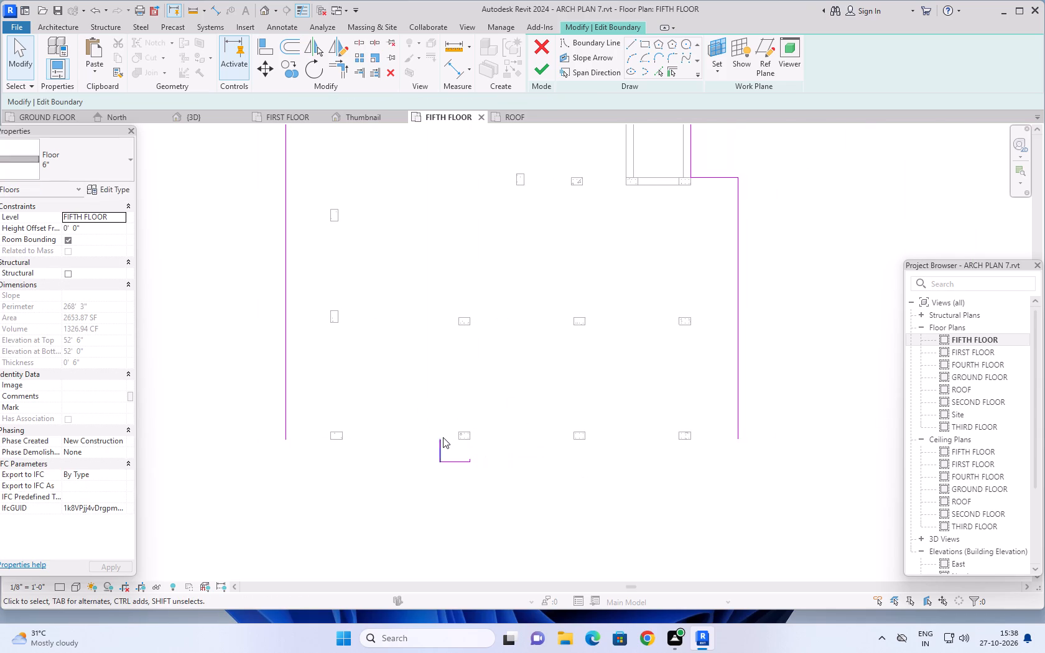
pyautogui.scroll(5, 441, 435)
pyautogui.keyDown('ctrl'); pyautogui.click(440, 453); pyautogui.keyUp('ctrl')
pyautogui.scroll(3, 511, 493)
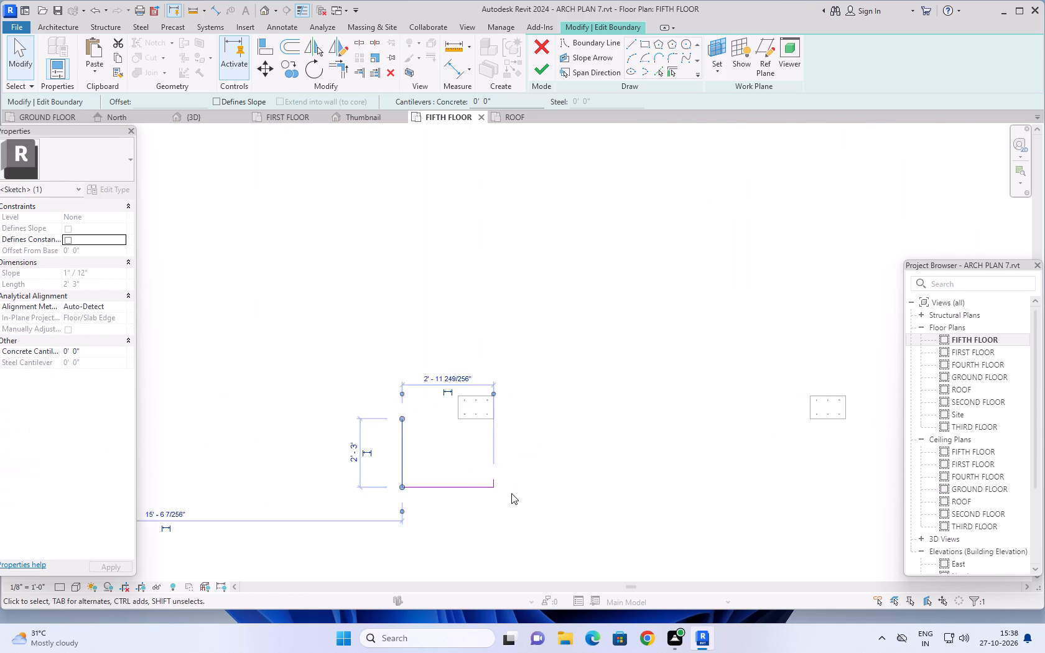
pyautogui.scroll(10, 511, 493)
pyautogui.keyDown('ctrl'); pyautogui.click(453, 463); pyautogui.keyUp('ctrl')
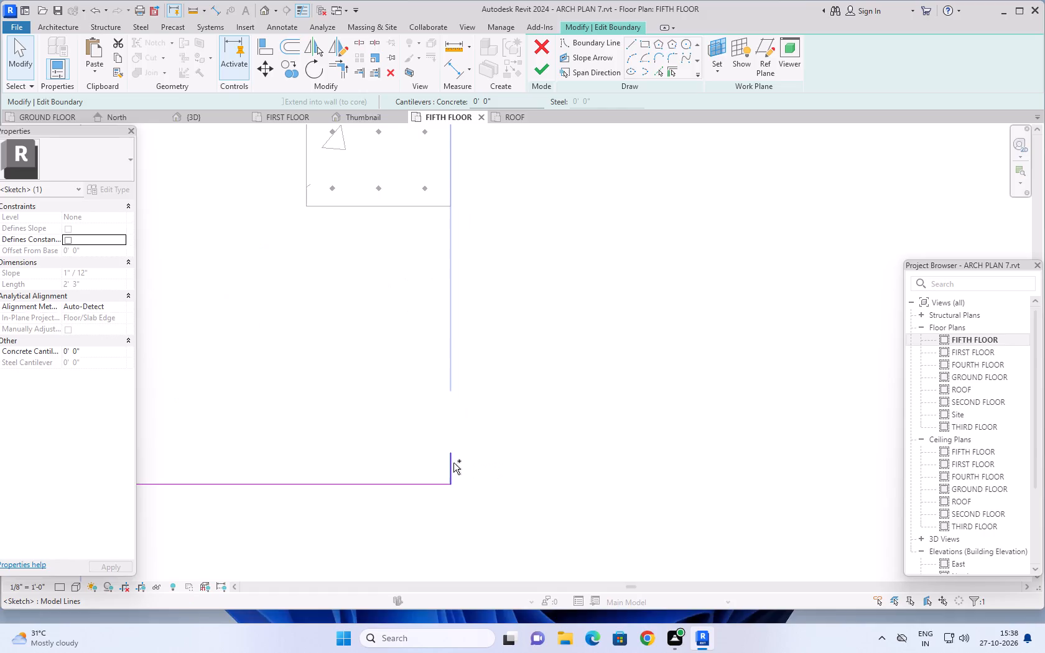
pyautogui.scroll(-2, 522, 466)
pyautogui.press('Delete')
# Extend the remaining south segment to the west and east boundaries with Trim/Extend to Corner, forming both south corners of the slab.
pyautogui.scroll(-5, 526, 466)
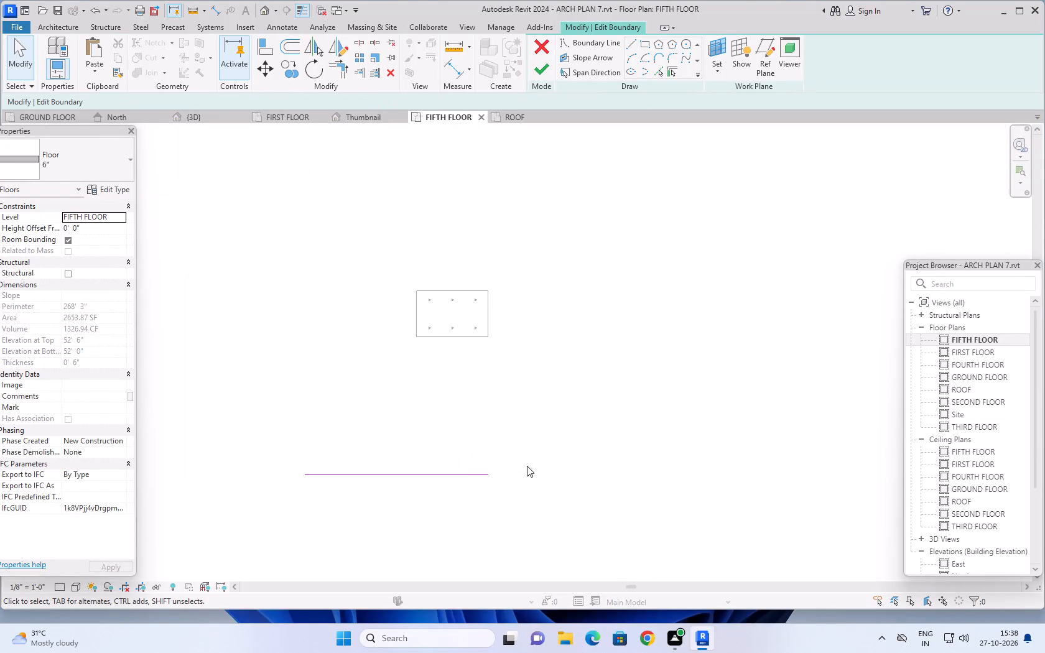
pyautogui.scroll(-13, 527, 466)
pyautogui.moveTo(577, 493); pyautogui.dragTo(533, 493, button='middle')
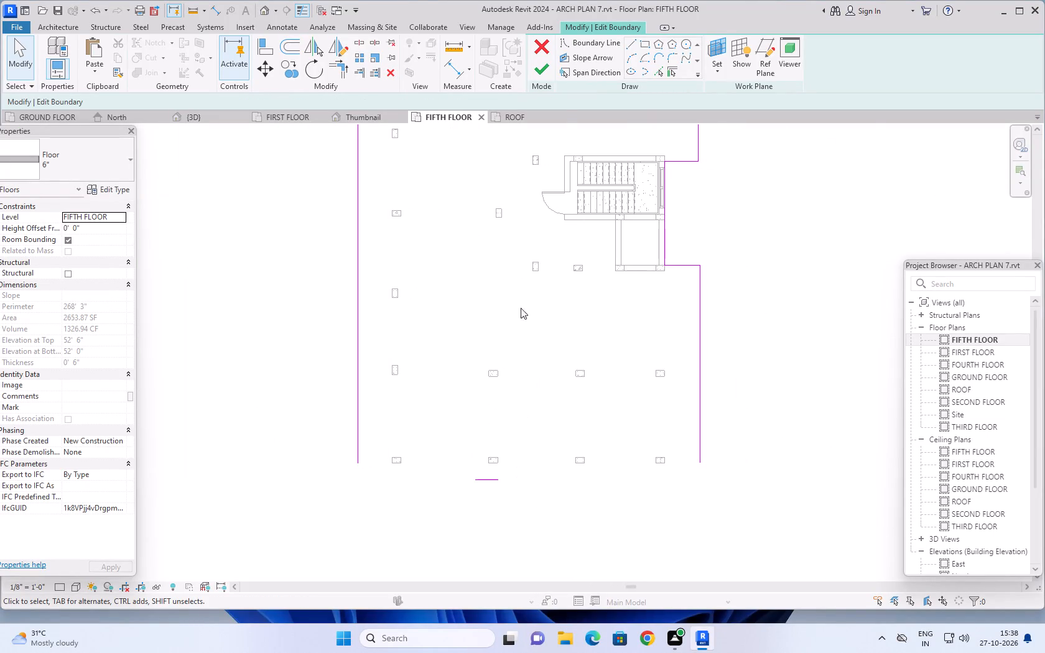
pyautogui.click(331, 66)
pyautogui.click(359, 408)
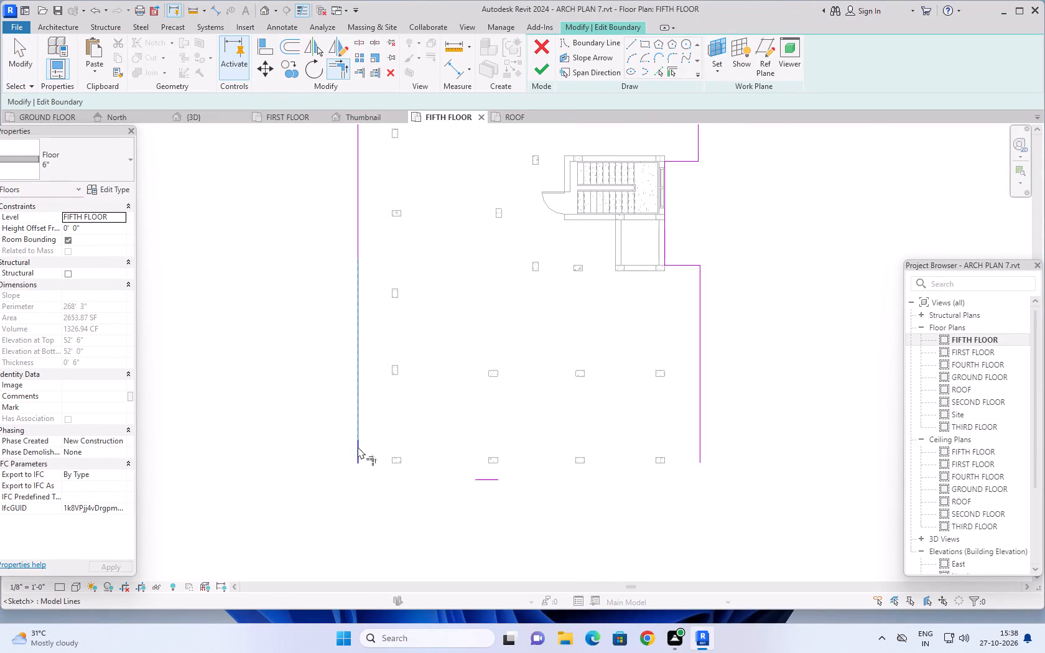
pyautogui.click(358, 450)
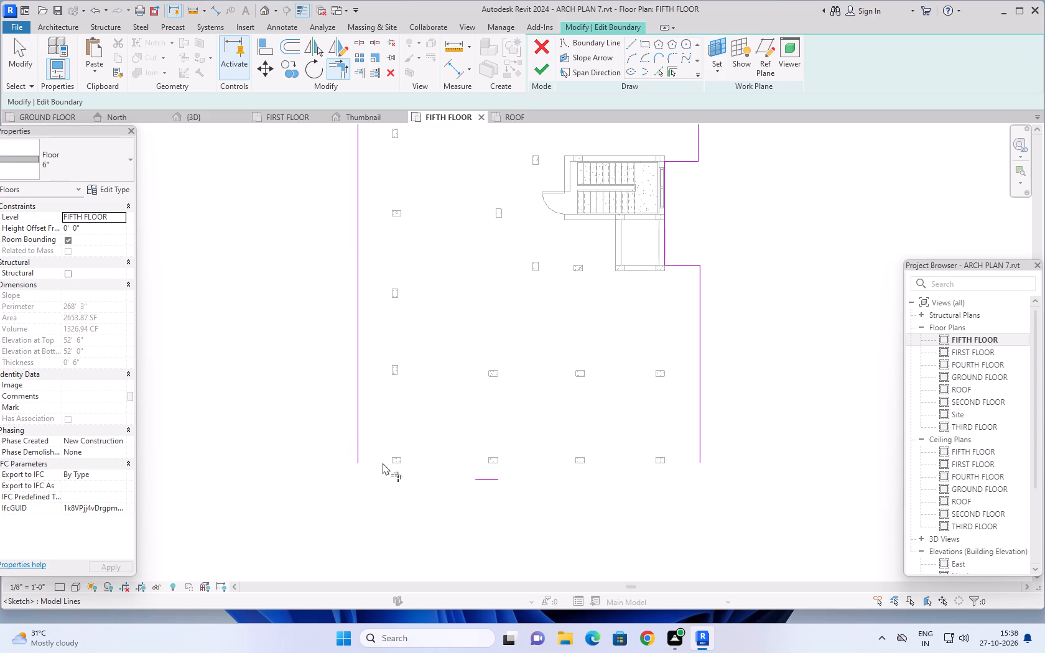
pyautogui.click(356, 454)
pyautogui.click(478, 481)
pyautogui.click(701, 452)
pyautogui.click(491, 479)
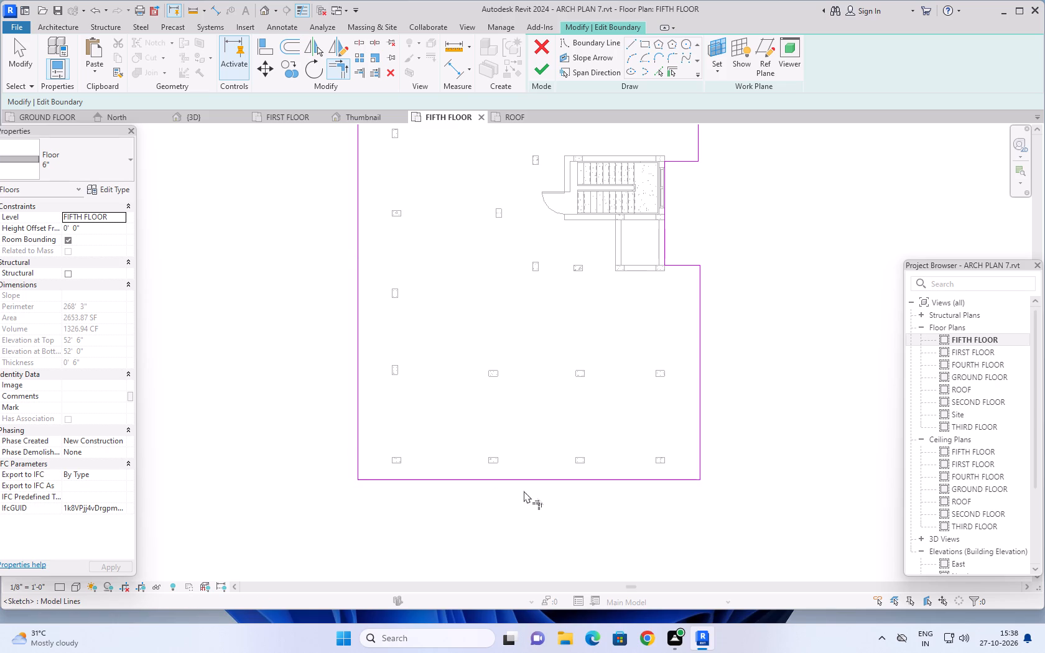
# Finish the boundary edit of the FIFTH FLOOR slab and clear the selection.
pyautogui.scroll(-5, 771, 456)
pyautogui.moveTo(792, 353); pyautogui.dragTo(770, 437, button='middle')
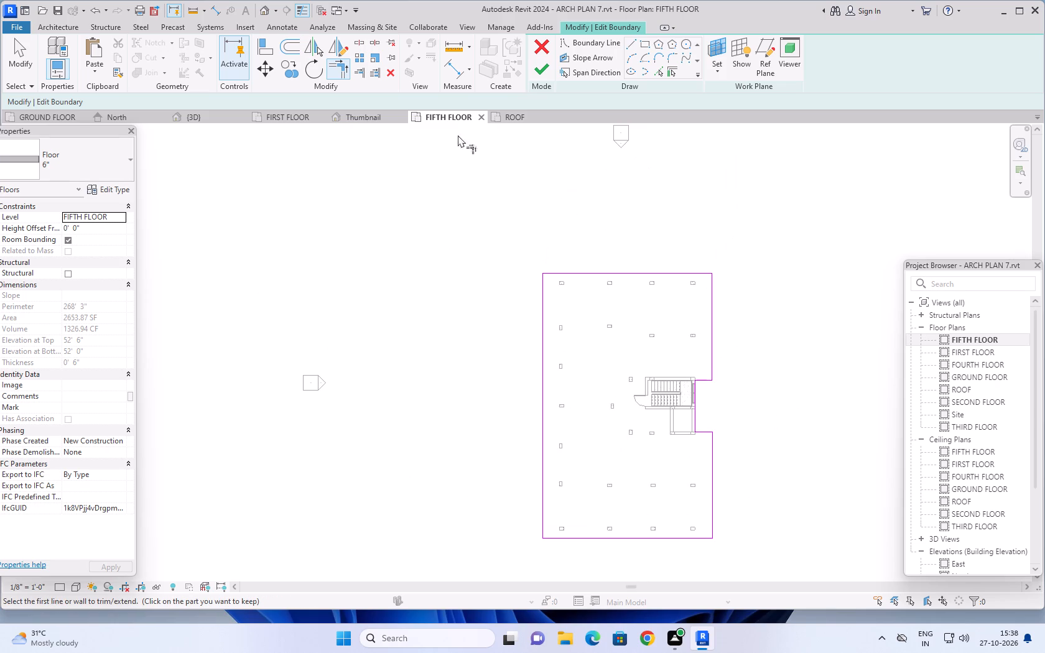
pyautogui.click(540, 68)
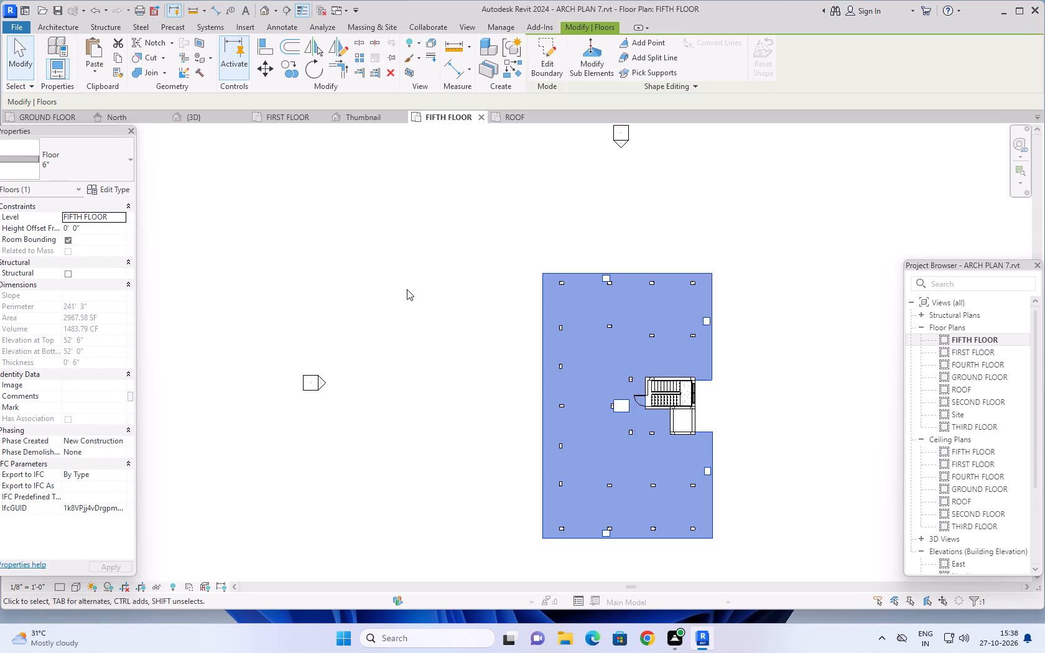
pyautogui.click(430, 261)
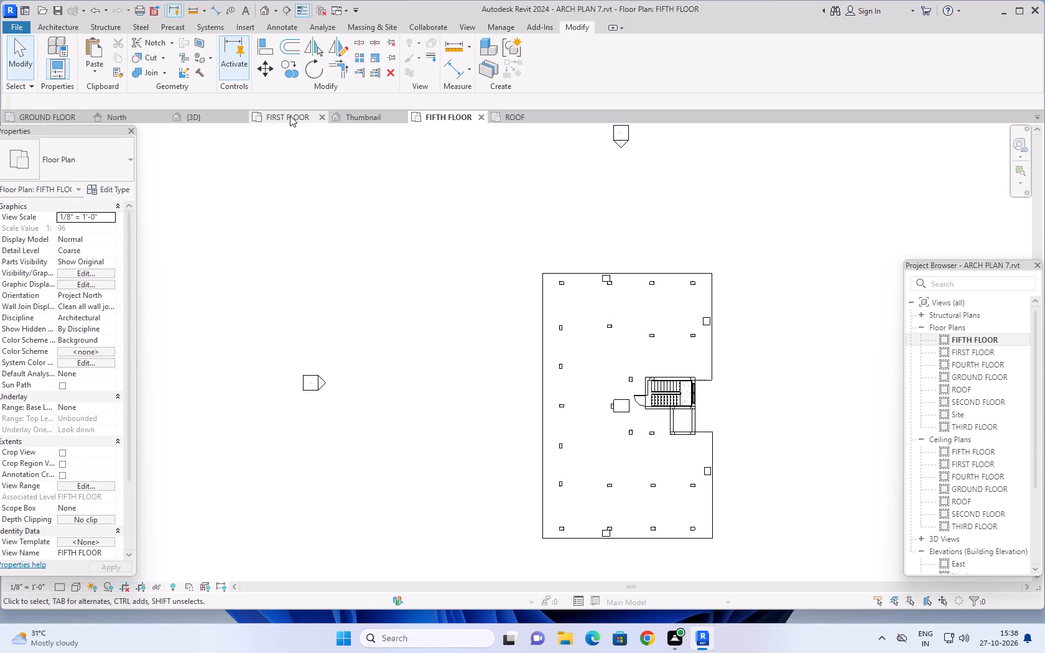
# Examine the building in the 3D view from several sides, checking the edited fifth-floor slab and the columns above it.
pyautogui.click(212, 113)
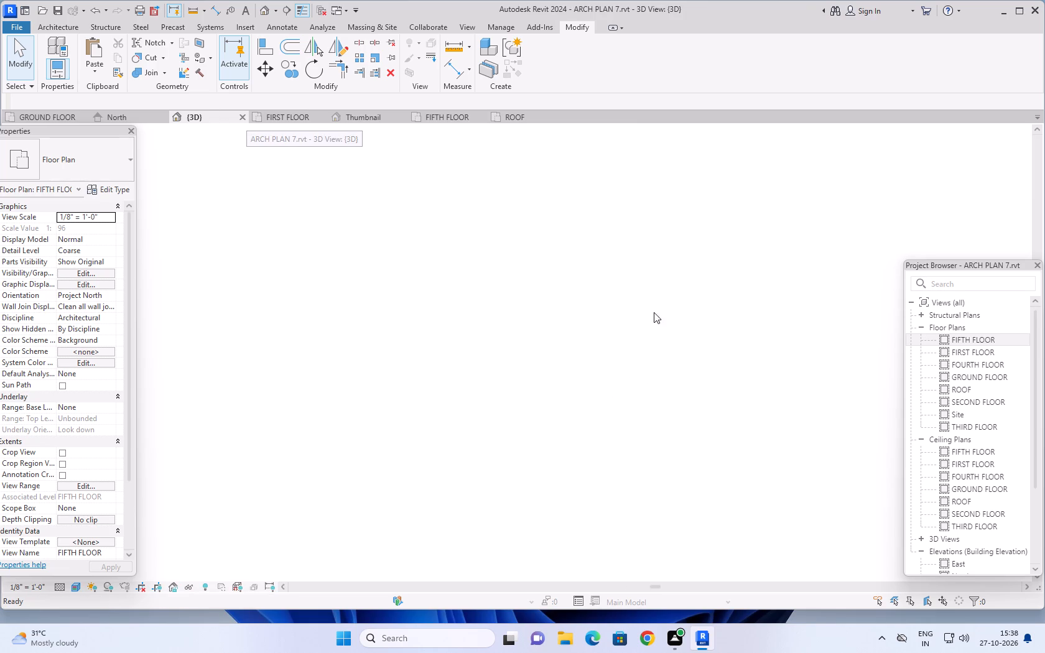
pyautogui.scroll(-1, 675, 327)
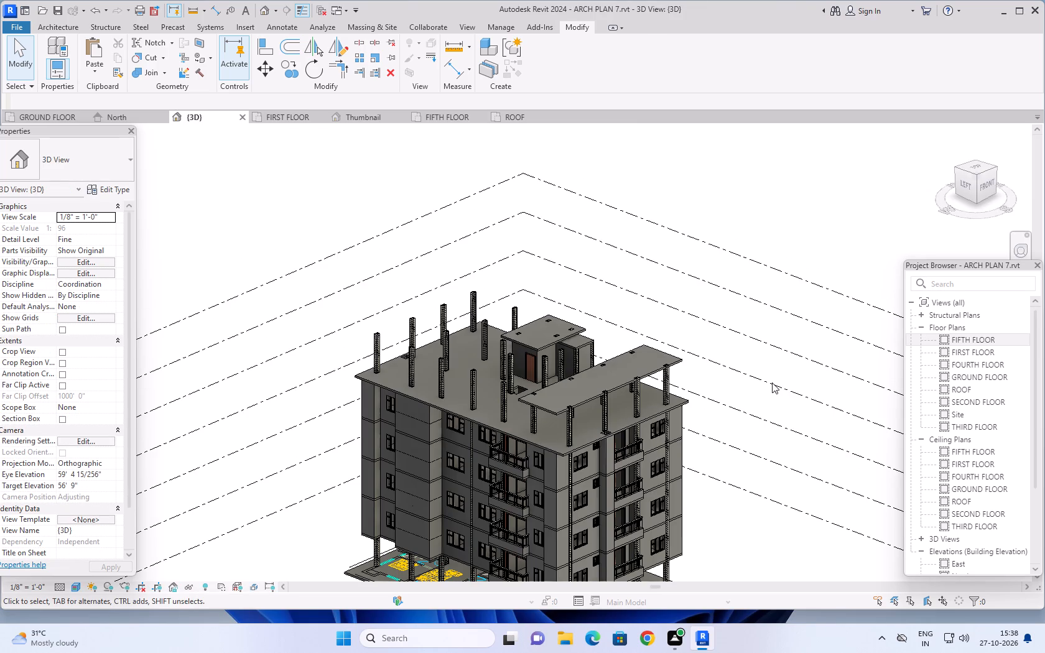
pyautogui.keyDown('shift'); pyautogui.moveTo(776, 422); pyautogui.dragTo(682, 360, button='middle'); pyautogui.keyUp('shift')
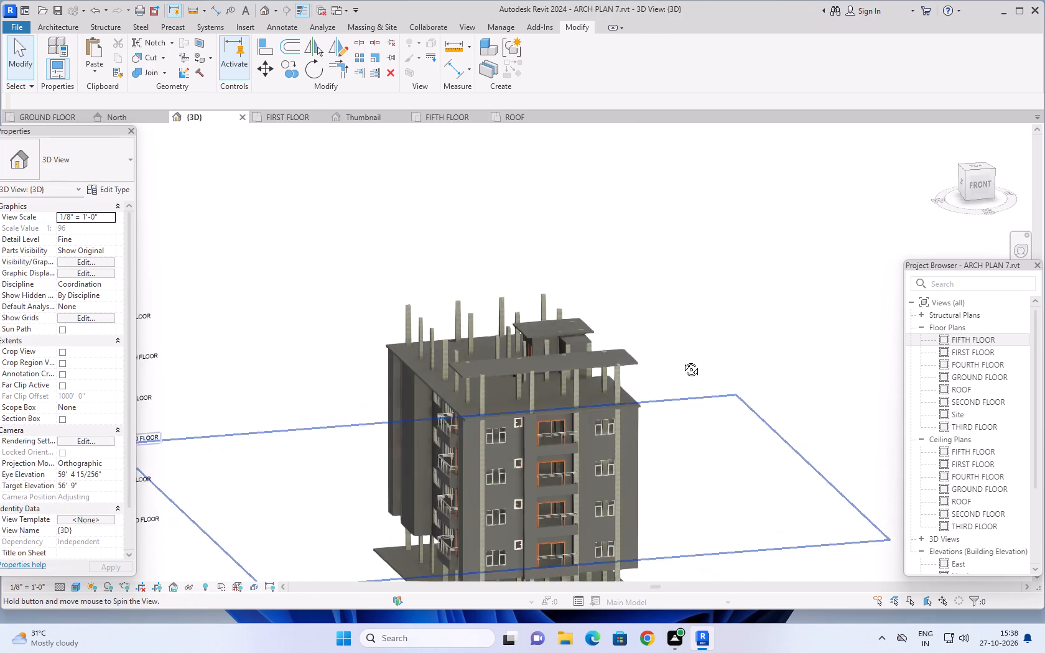
pyautogui.keyDown('shift'); pyautogui.moveTo(682, 360); pyautogui.dragTo(417, 394, button='middle'); pyautogui.keyUp('shift')
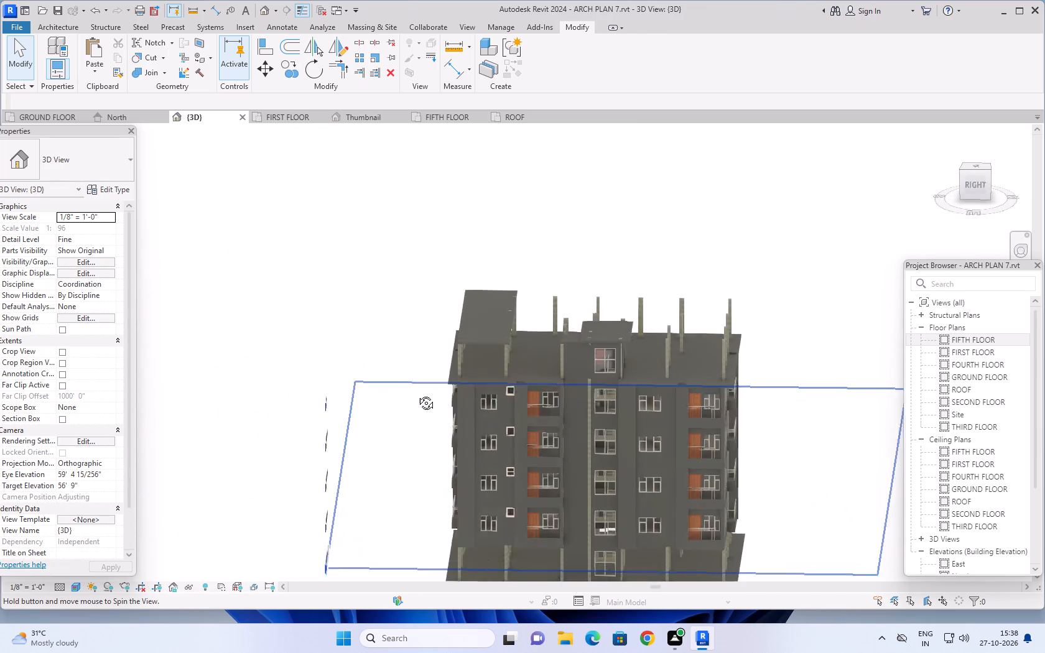
pyautogui.keyDown('shift'); pyautogui.moveTo(417, 394); pyautogui.dragTo(446, 401, button='middle'); pyautogui.keyUp('shift')
pyautogui.moveTo(830, 460); pyautogui.dragTo(810, 409, button='middle')
pyautogui.middleClick(810, 409)
pyautogui.moveTo(815, 410); pyautogui.dragTo(809, 416, button='middle')
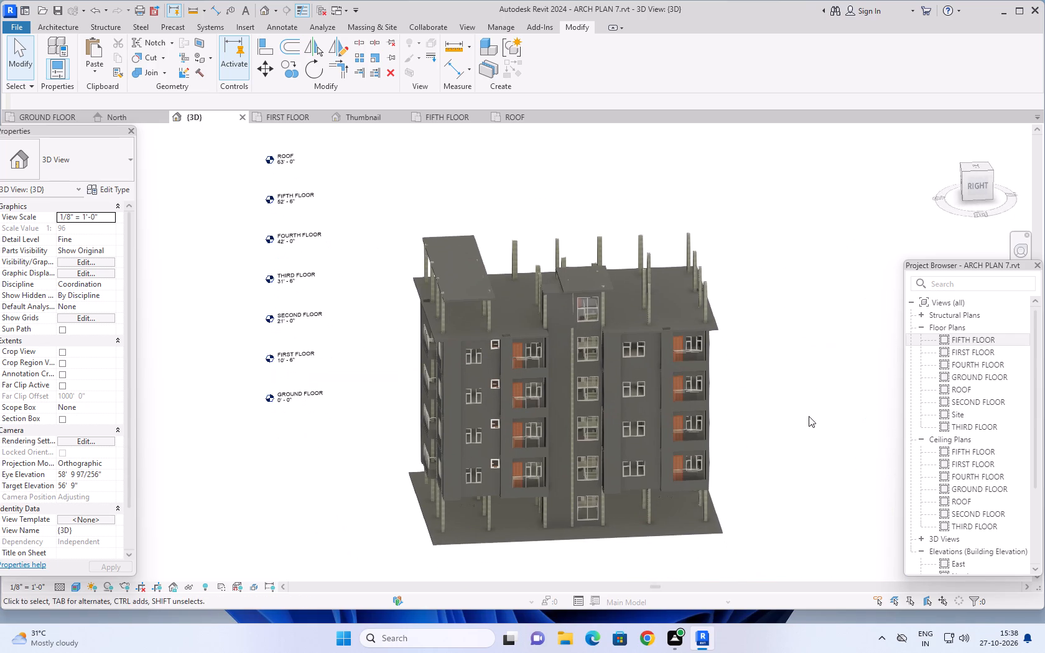
pyautogui.moveTo(809, 416); pyautogui.dragTo(796, 498, button='middle')
pyautogui.keyDown('shift'); pyautogui.moveTo(803, 382); pyautogui.dragTo(846, 484, button='middle'); pyautogui.keyUp('shift')
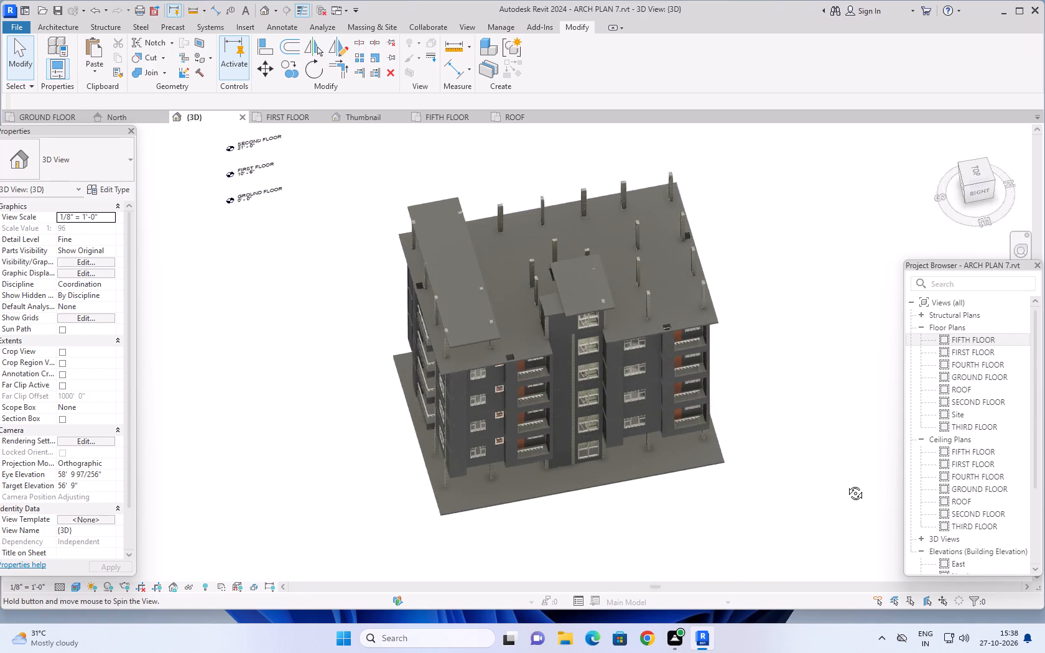
pyautogui.keyDown('shift'); pyautogui.moveTo(846, 484); pyautogui.dragTo(873, 479, button='middle'); pyautogui.keyUp('shift')
pyautogui.moveTo(771, 452); pyautogui.dragTo(895, 317, button='middle')
pyautogui.keyDown('shift'); pyautogui.moveTo(713, 462); pyautogui.dragTo(723, 443, button='middle'); pyautogui.keyUp('shift')
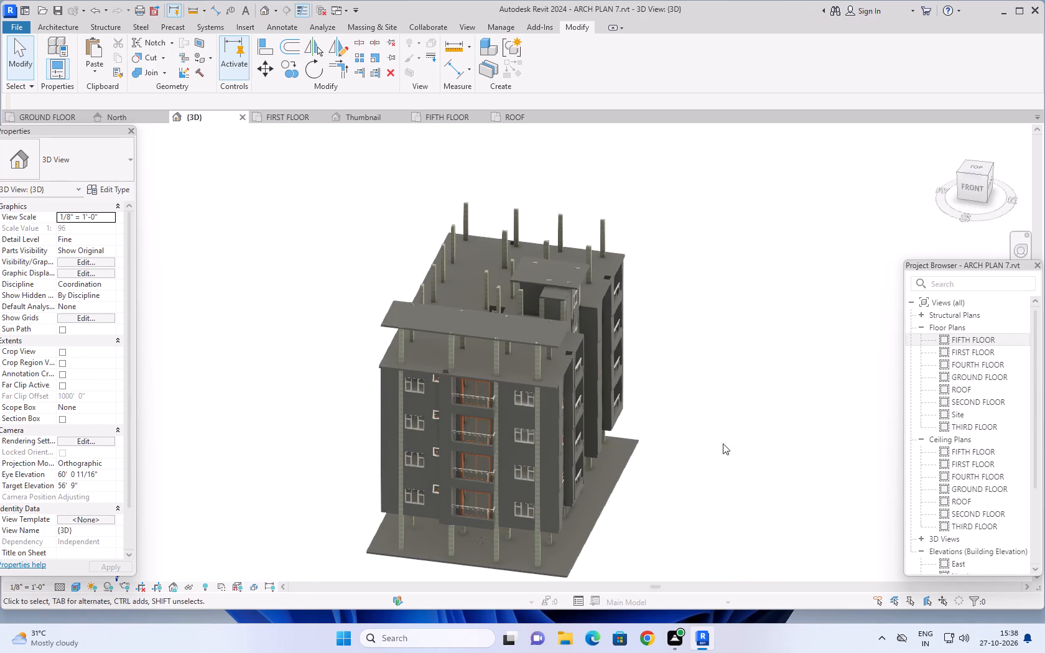
pyautogui.keyDown('shift'); pyautogui.moveTo(723, 443); pyautogui.dragTo(779, 382, button='middle'); pyautogui.keyUp('shift')
pyautogui.moveTo(750, 402); pyautogui.dragTo(777, 374, button='middle')
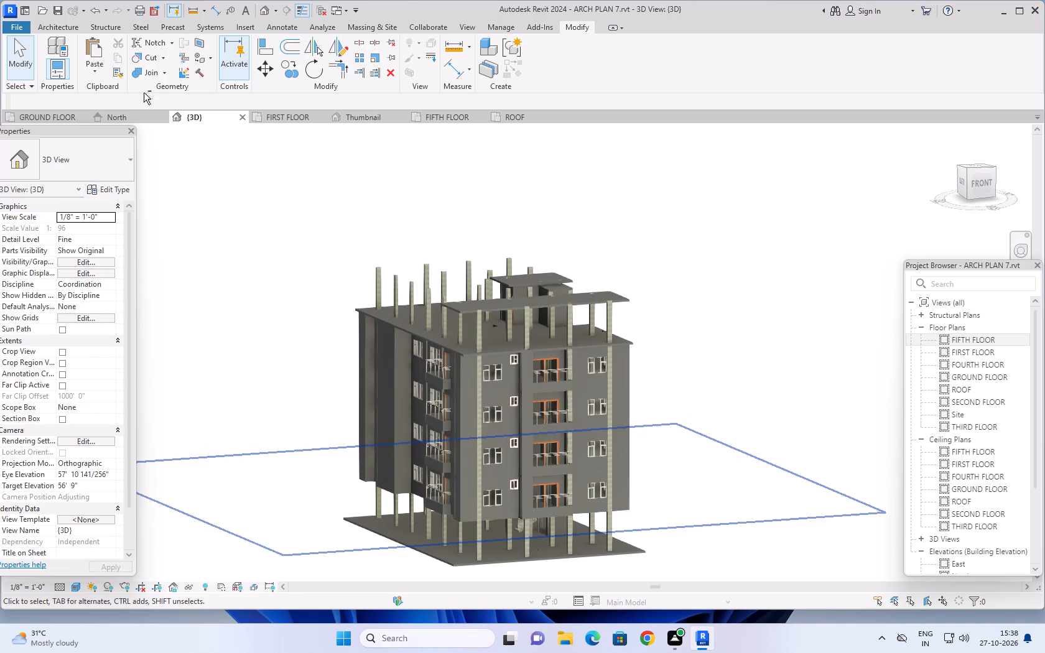
# Open the GROUND FLOOR plan and look over the apartment layout, its slab outline and the space around the building.
pyautogui.click(50, 115)
pyautogui.scroll(-2, 813, 401)
pyautogui.moveTo(811, 374); pyautogui.dragTo(725, 397, button='middle')
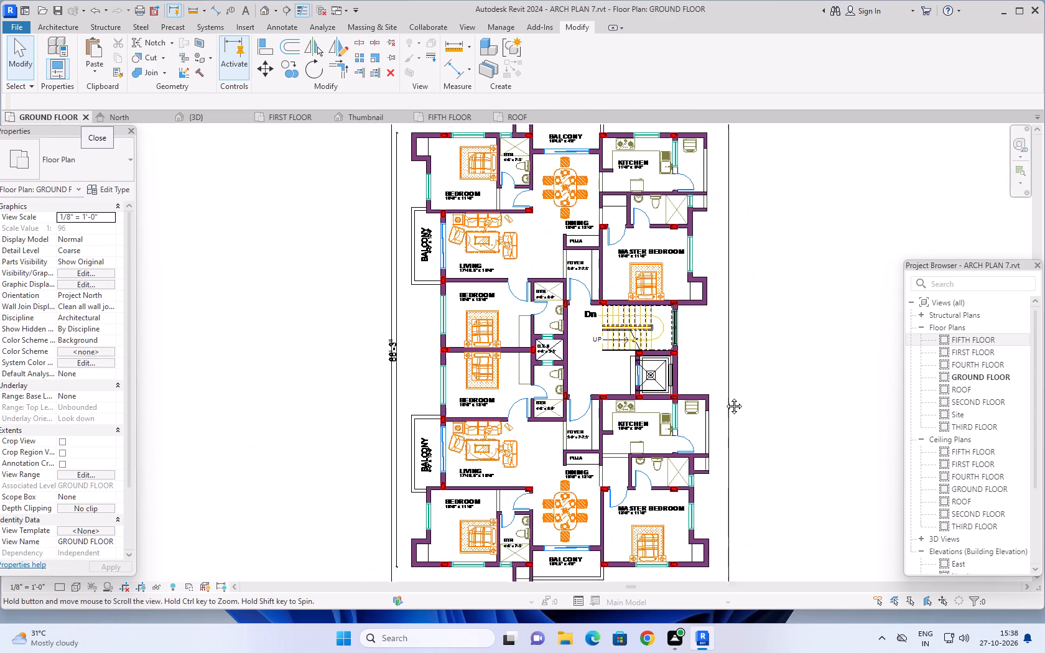
pyautogui.moveTo(725, 397); pyautogui.dragTo(702, 405, button='middle')
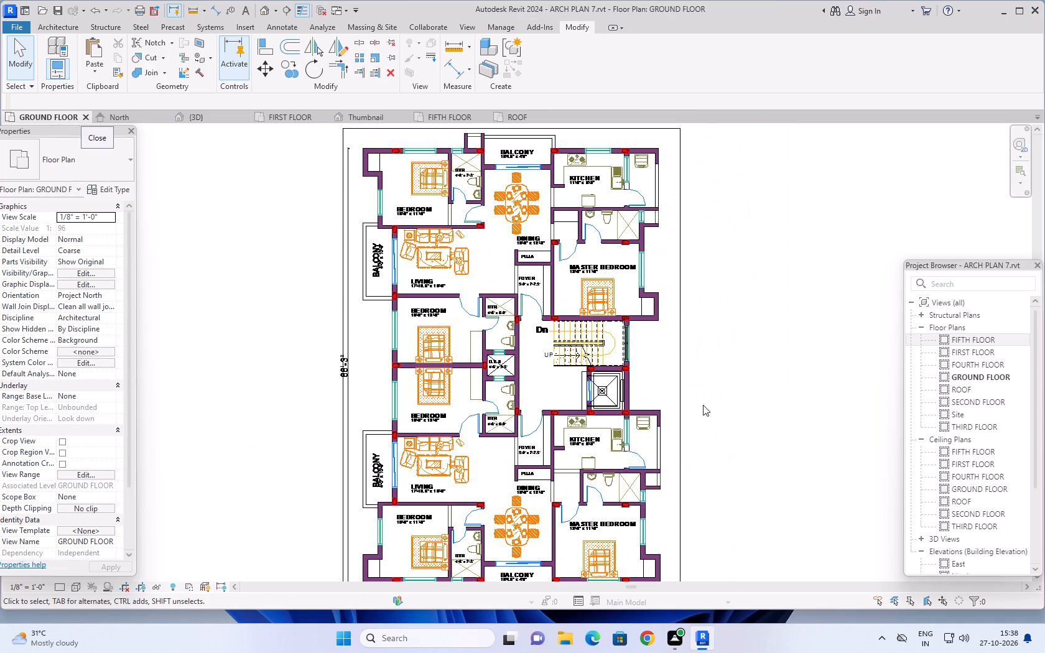
pyautogui.moveTo(728, 396); pyautogui.dragTo(707, 396, button='middle')
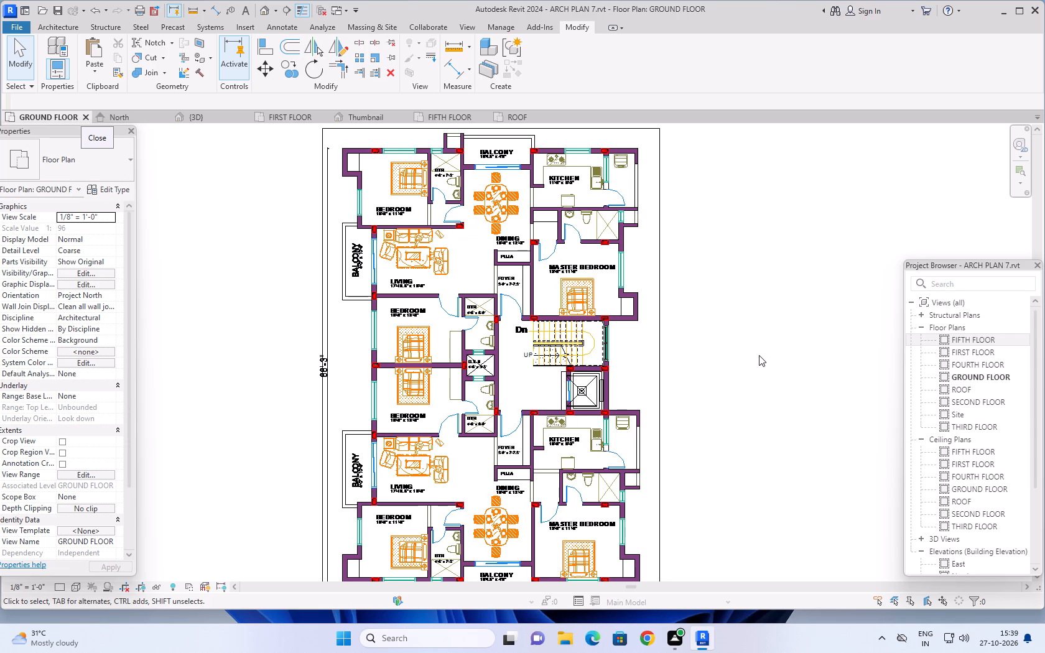
pyautogui.press('Escape')
pyautogui.press('Escape')
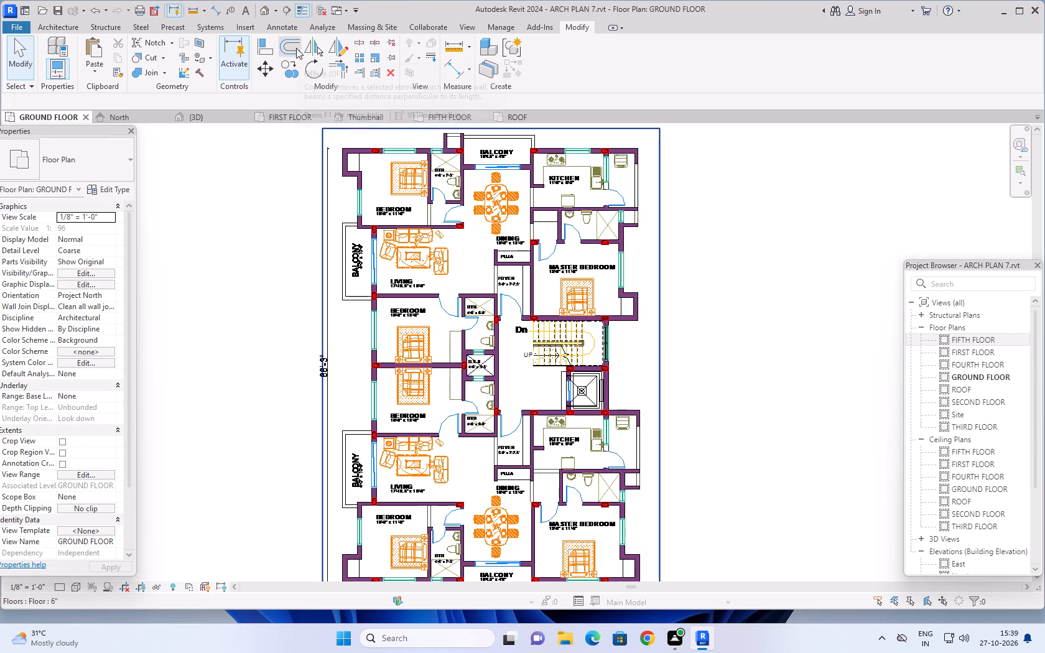
pyautogui.scroll(1, 295, 48)
pyautogui.click(58, 23)
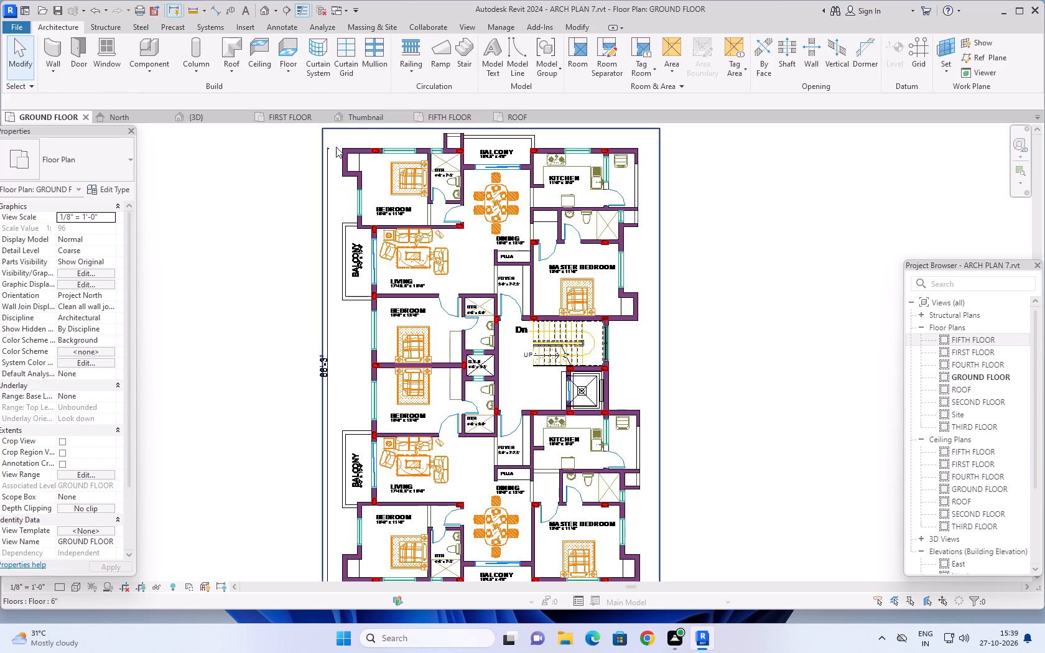
pyautogui.moveTo(780, 276); pyautogui.dragTo(594, 266, button='middle')
pyautogui.scroll(-1, 776, 276)
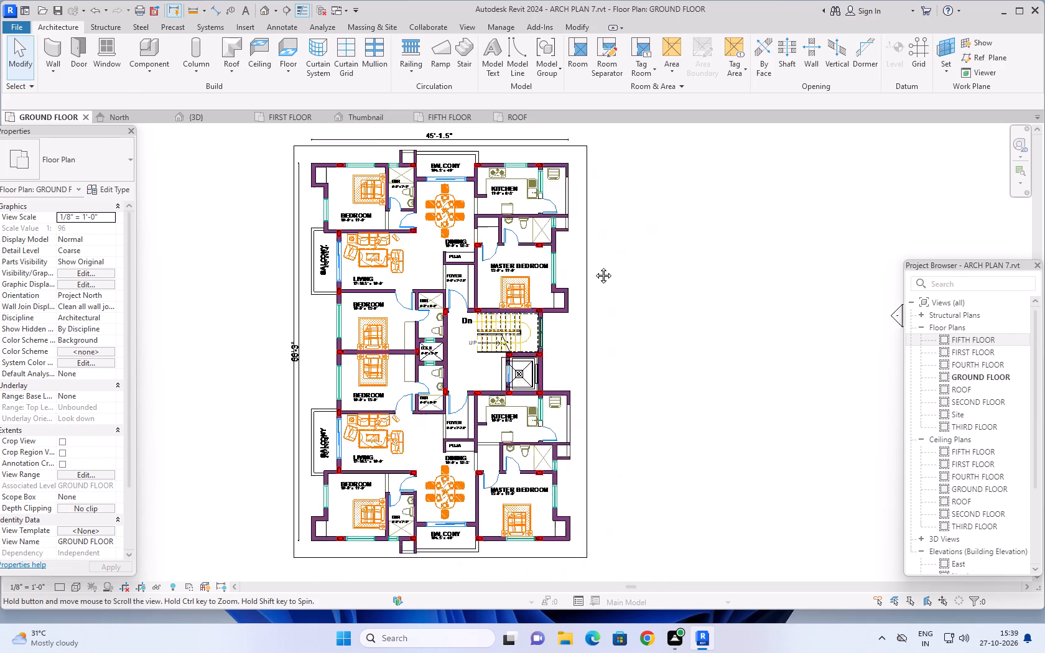
pyautogui.moveTo(594, 266); pyautogui.dragTo(592, 266, button='middle')
pyautogui.scroll(-2, 627, 259)
pyautogui.moveTo(710, 239); pyautogui.dragTo(563, 256, button='middle')
pyautogui.scroll(-3, 685, 246)
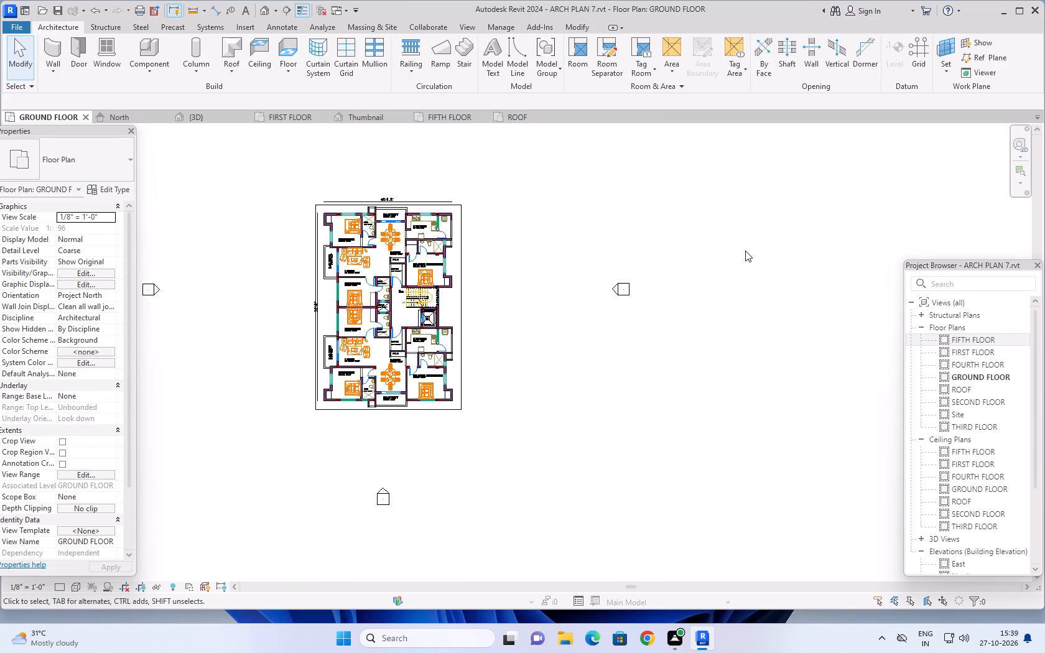
pyautogui.moveTo(744, 250); pyautogui.dragTo(646, 279, button='middle')
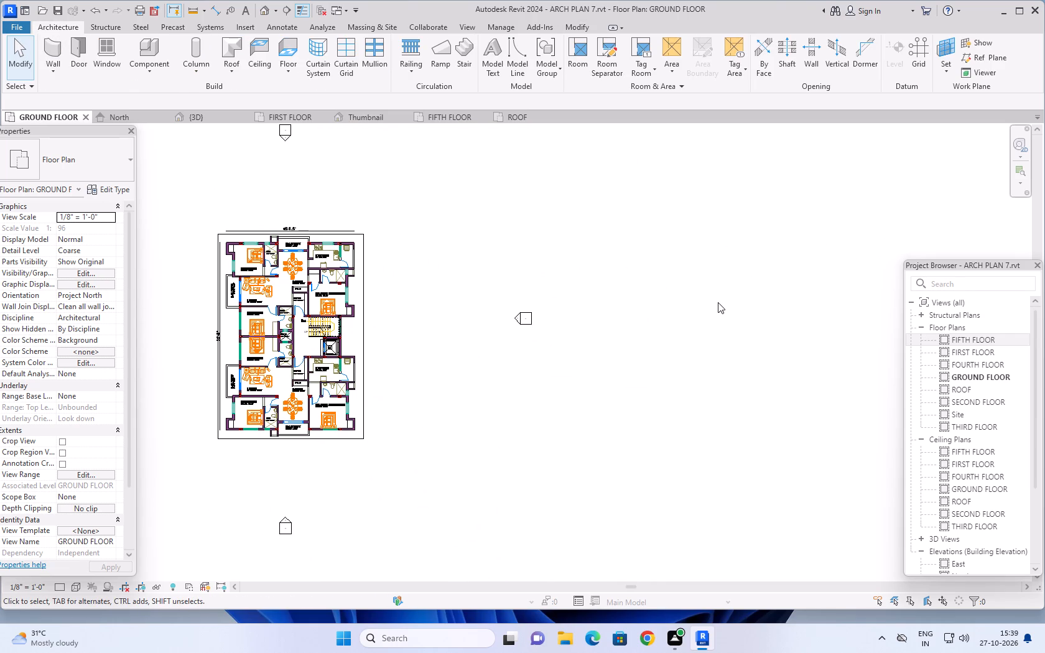
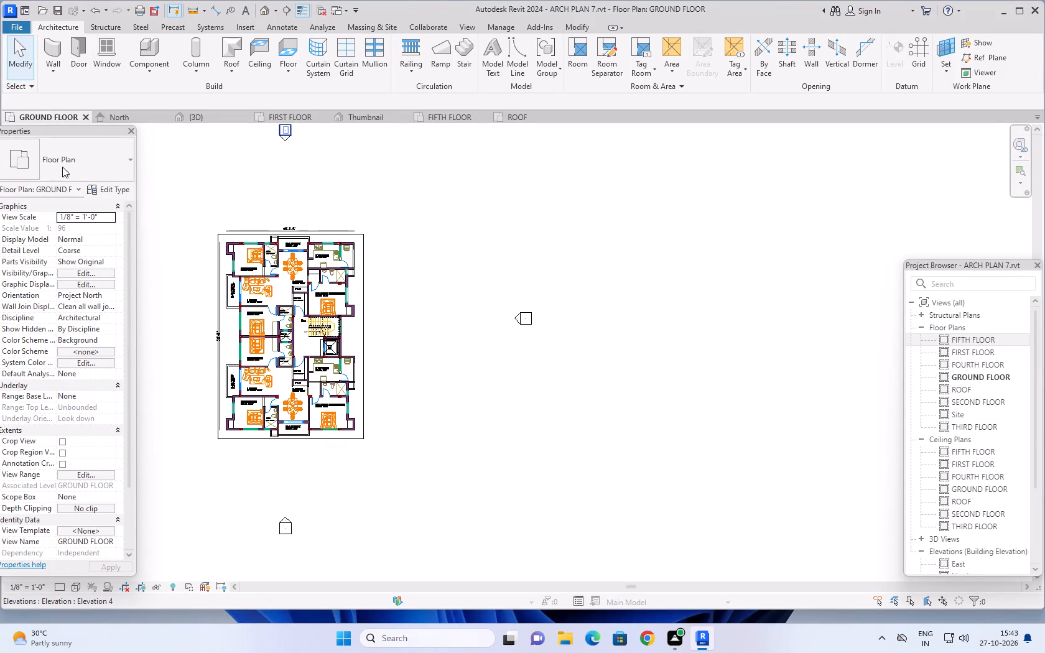
# Draw a connected zigzag chain of four 9" Basic Wall segments in the empty area east of the ground floor plan.
pyautogui.click(46, 43)
pyautogui.click(581, 237)
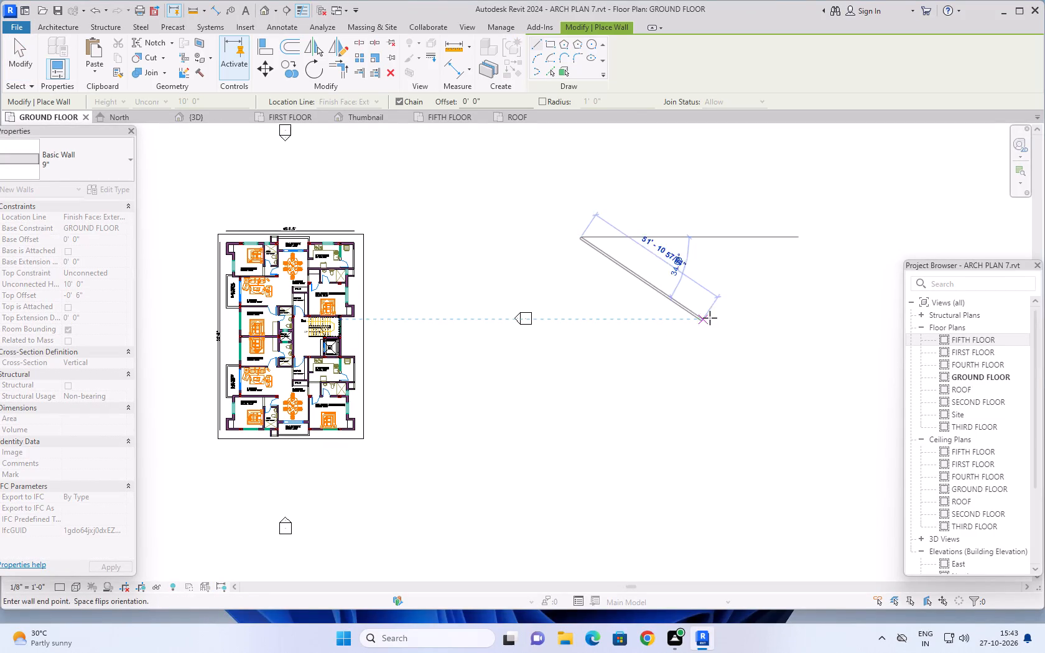
pyautogui.click(710, 318)
pyautogui.click(447, 381)
pyautogui.click(555, 433)
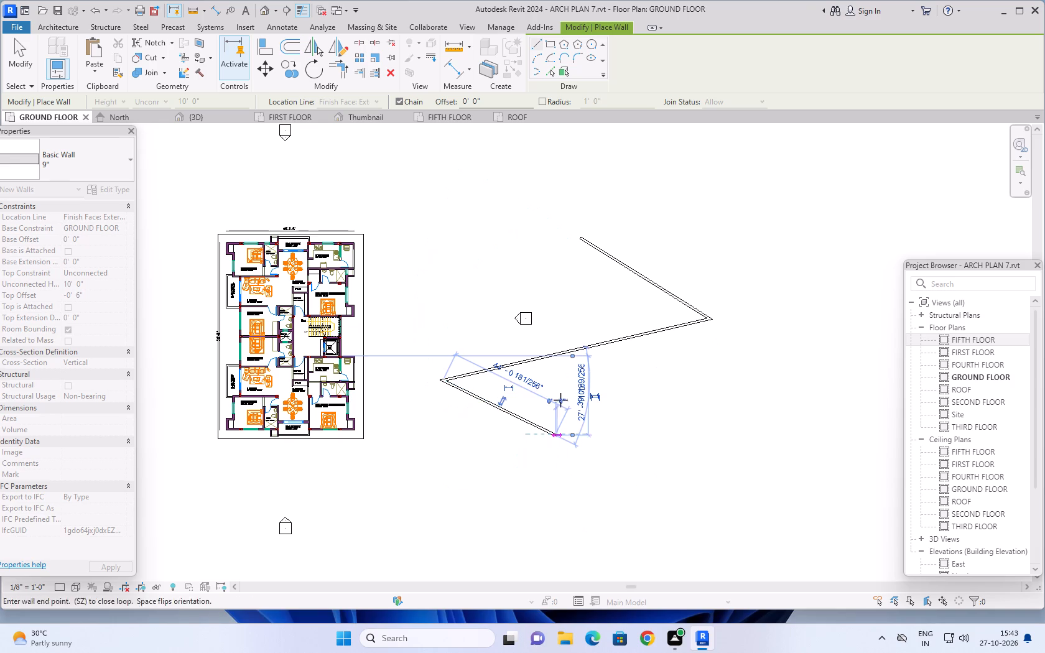
pyautogui.click(526, 323)
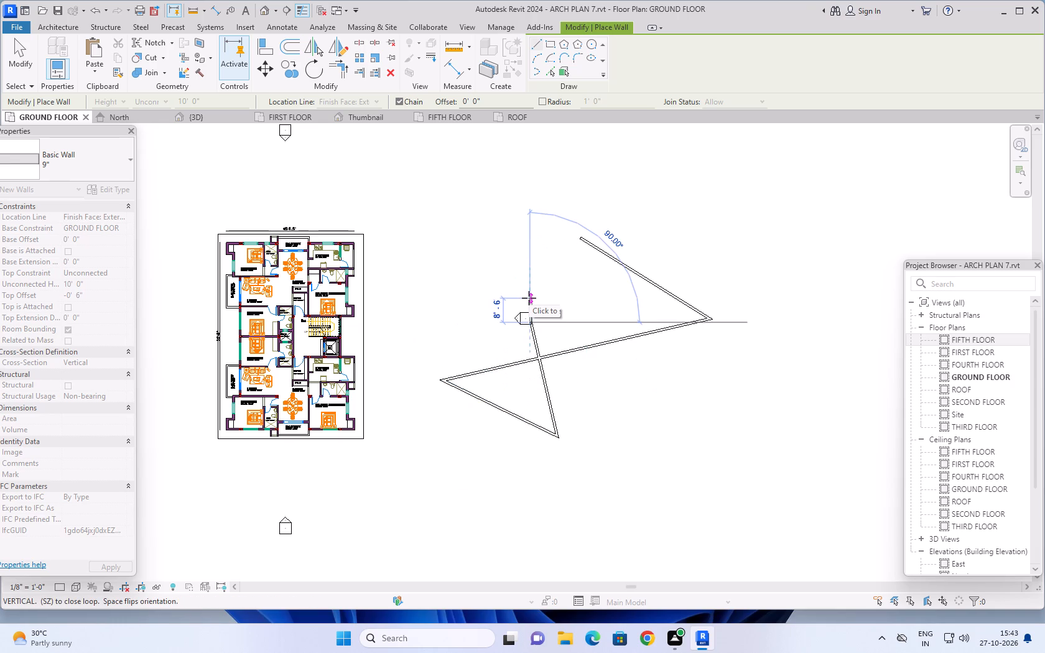
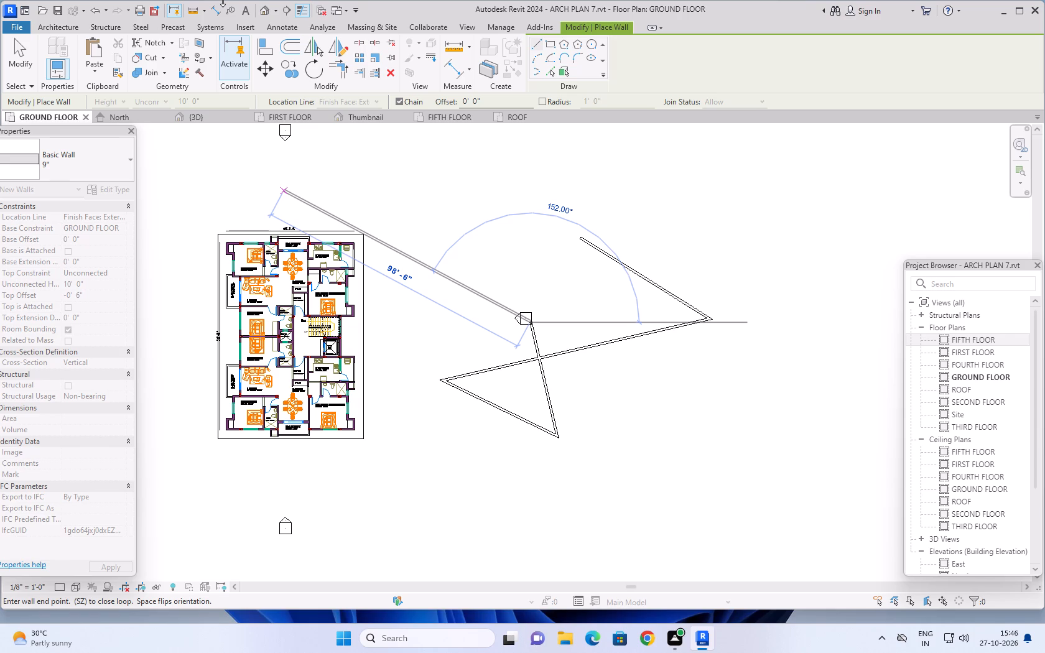
# End wall placement and delete the four connected 9" walls of the zigzag chain east of the ground floor building.
pyautogui.press('Escape')
pyautogui.press('Escape')
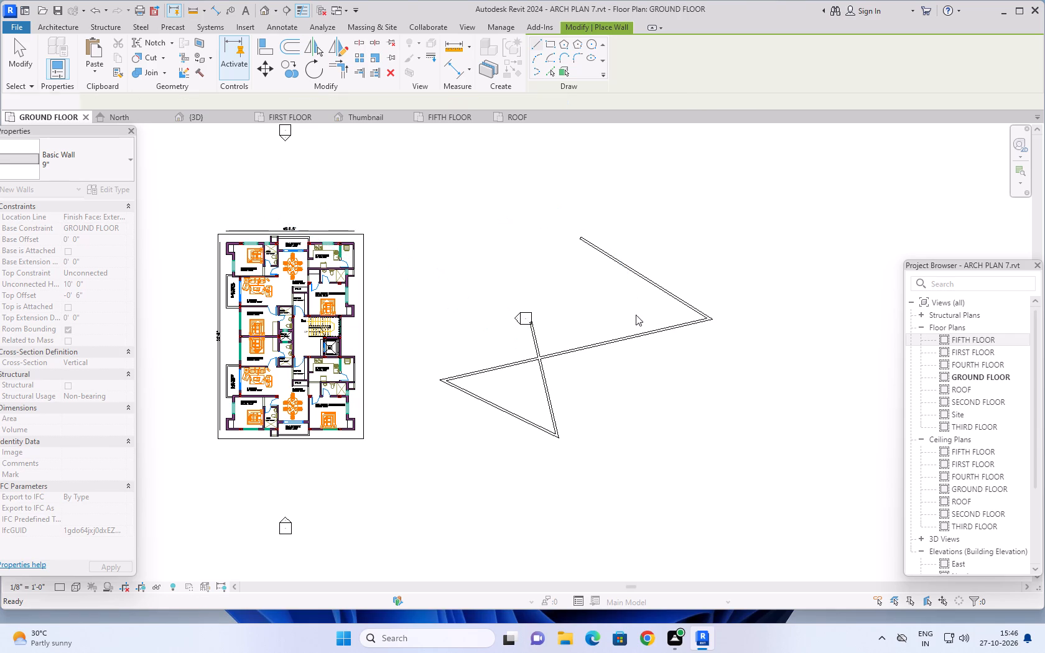
pyautogui.press('Escape')
pyautogui.press('Escape')
pyautogui.moveTo(680, 262); pyautogui.dragTo(714, 256, button='middle')
pyautogui.moveTo(724, 244); pyautogui.dragTo(585, 420)
pyautogui.scroll(1, 608, 425)
pyautogui.keyDown('ctrl'); pyautogui.moveTo(565, 387); pyautogui.dragTo(535, 447); pyautogui.keyUp('ctrl')
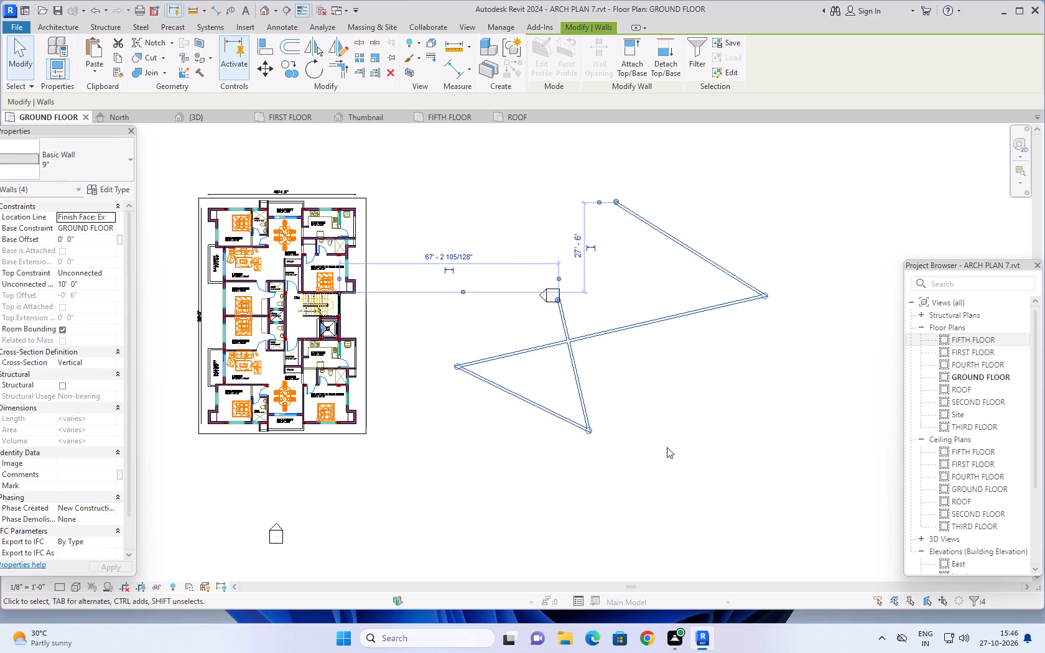
pyautogui.press('Delete')
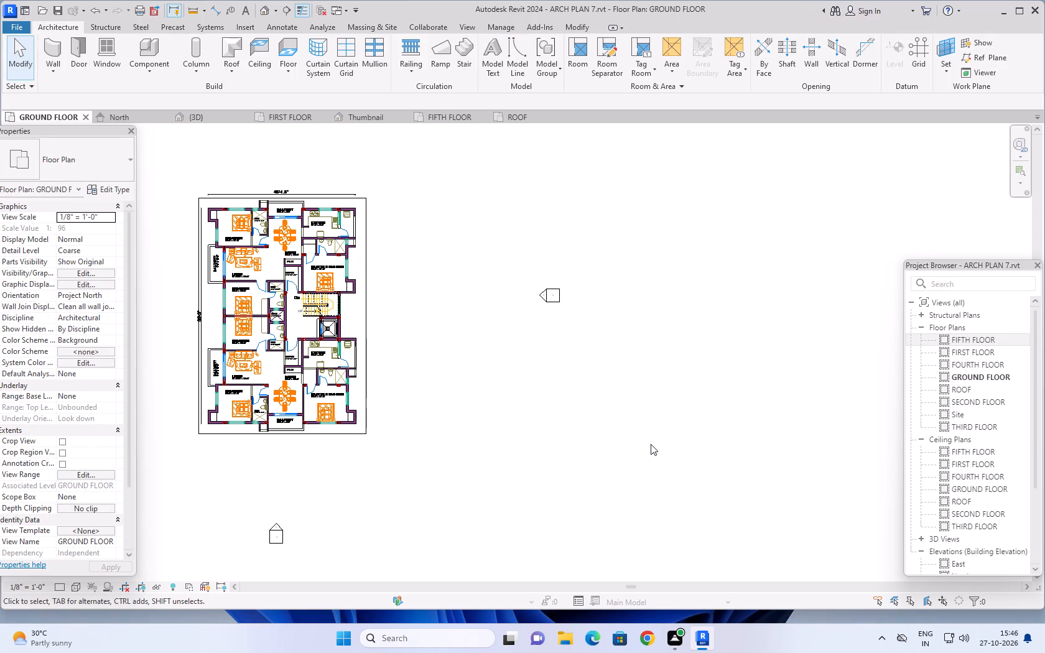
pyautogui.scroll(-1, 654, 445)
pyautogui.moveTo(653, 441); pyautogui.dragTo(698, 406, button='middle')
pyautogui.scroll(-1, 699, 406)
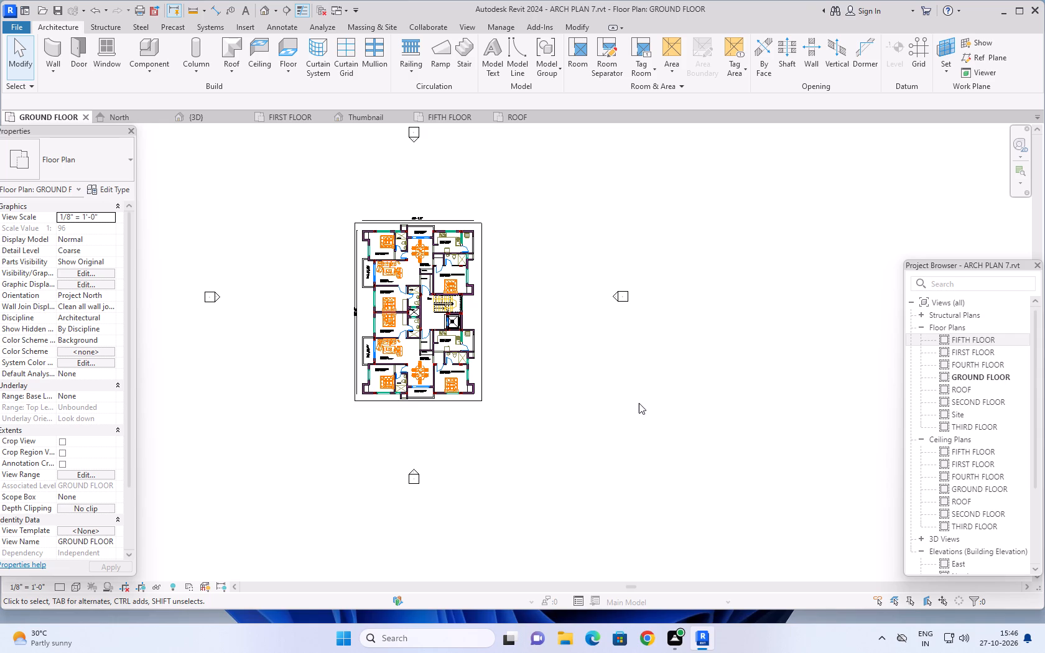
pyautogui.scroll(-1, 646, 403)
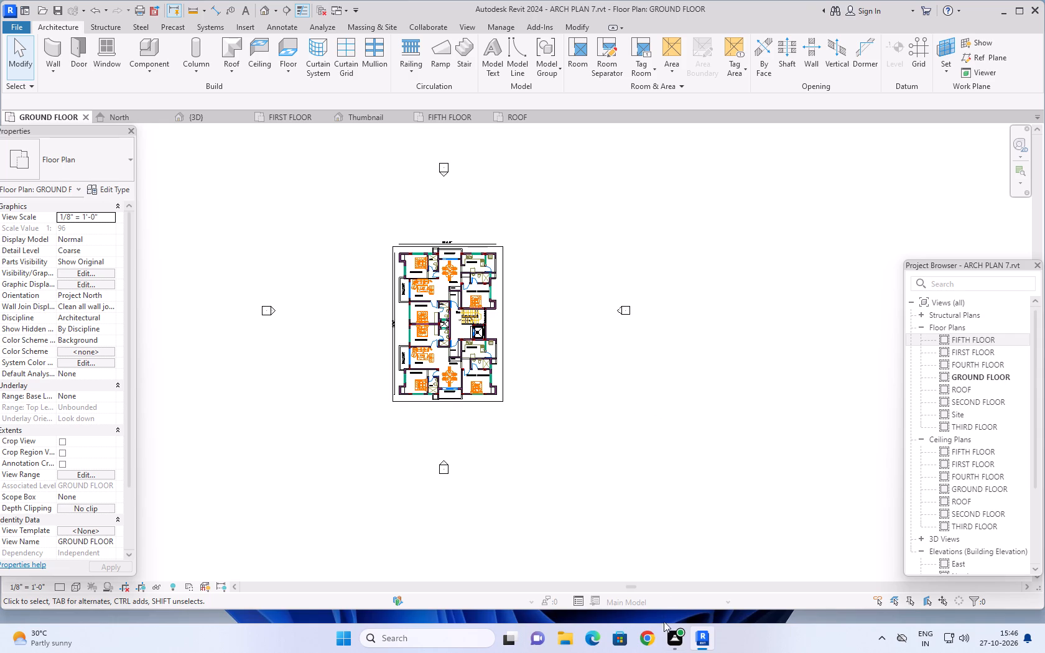
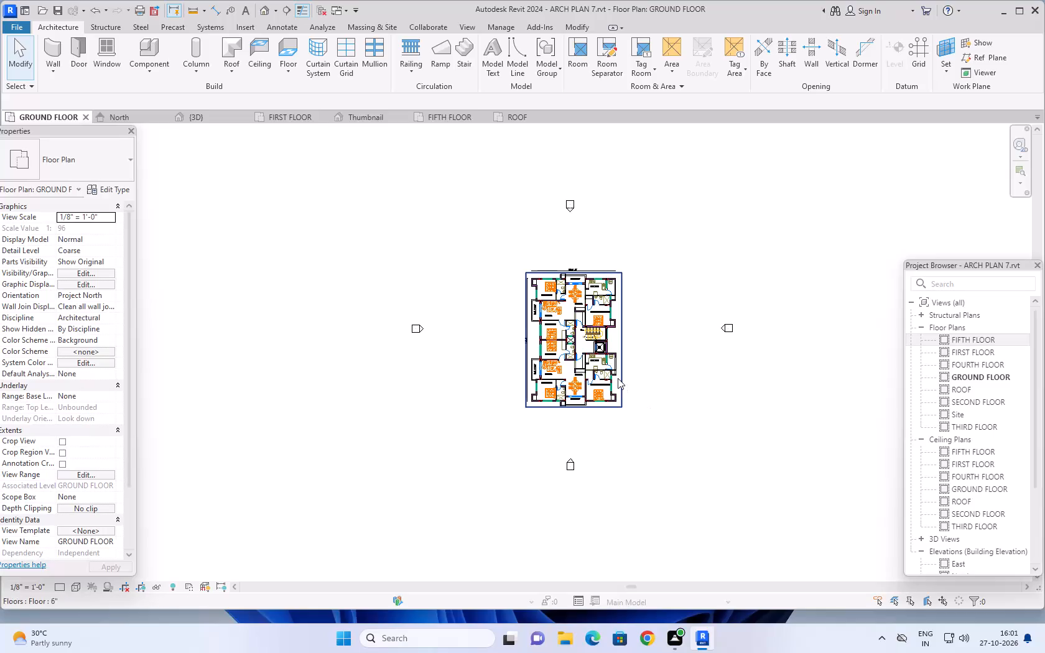
# Examine the whole building in the {3D} view, orbiting around its front, side and roof from several heights.
pyautogui.moveTo(667, 351); pyautogui.dragTo(626, 361, button='middle')
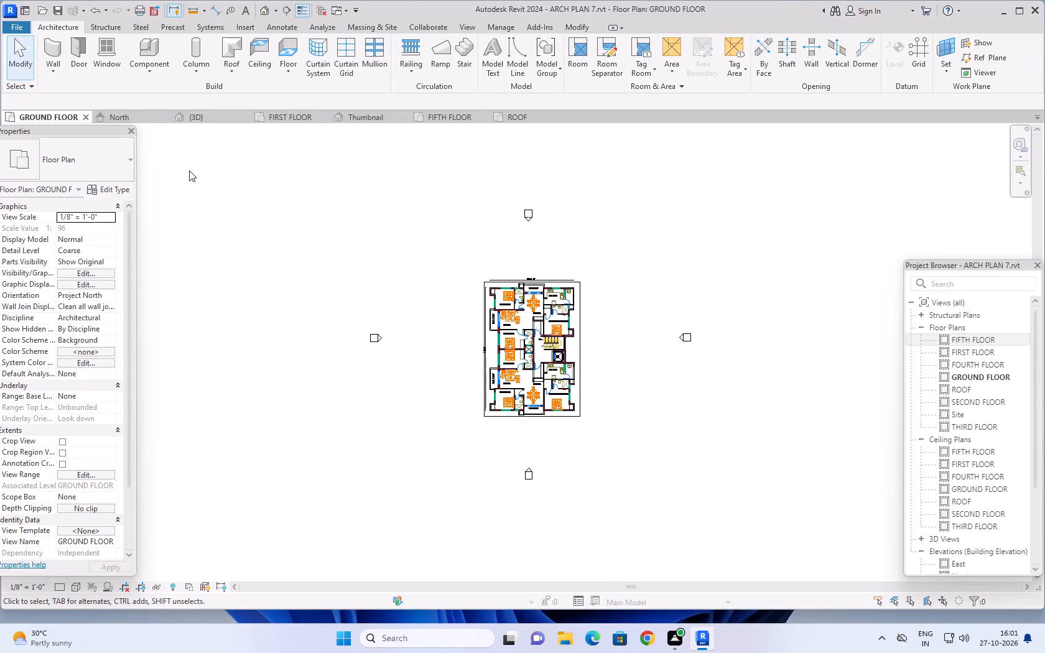
pyautogui.click(199, 118)
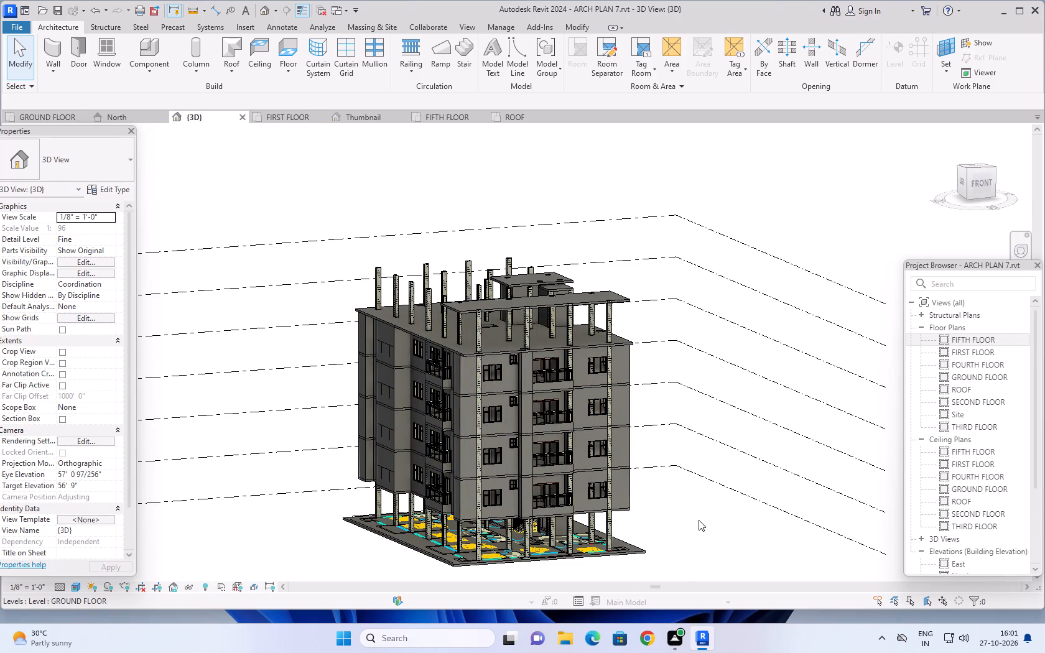
pyautogui.moveTo(696, 514); pyautogui.dragTo(518, 513, button='middle')
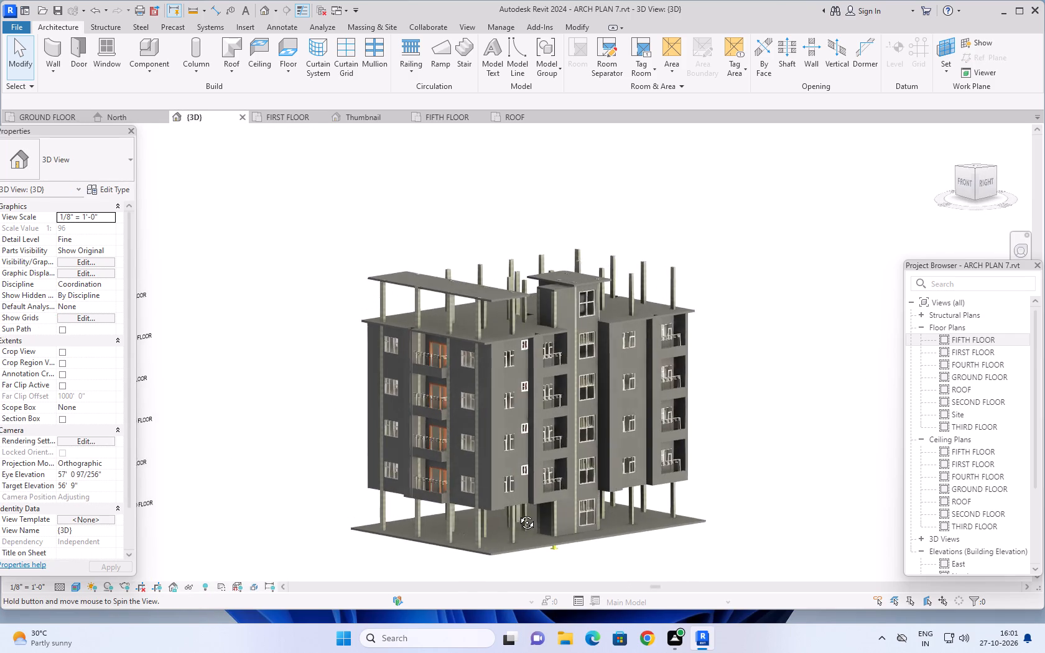
pyautogui.keyDown('shift'); pyautogui.moveTo(764, 330); pyautogui.dragTo(772, 495, button='middle'); pyautogui.keyUp('shift')
pyautogui.keyDown('shift'); pyautogui.moveTo(742, 335); pyautogui.dragTo(761, 437, button='middle'); pyautogui.keyUp('shift')
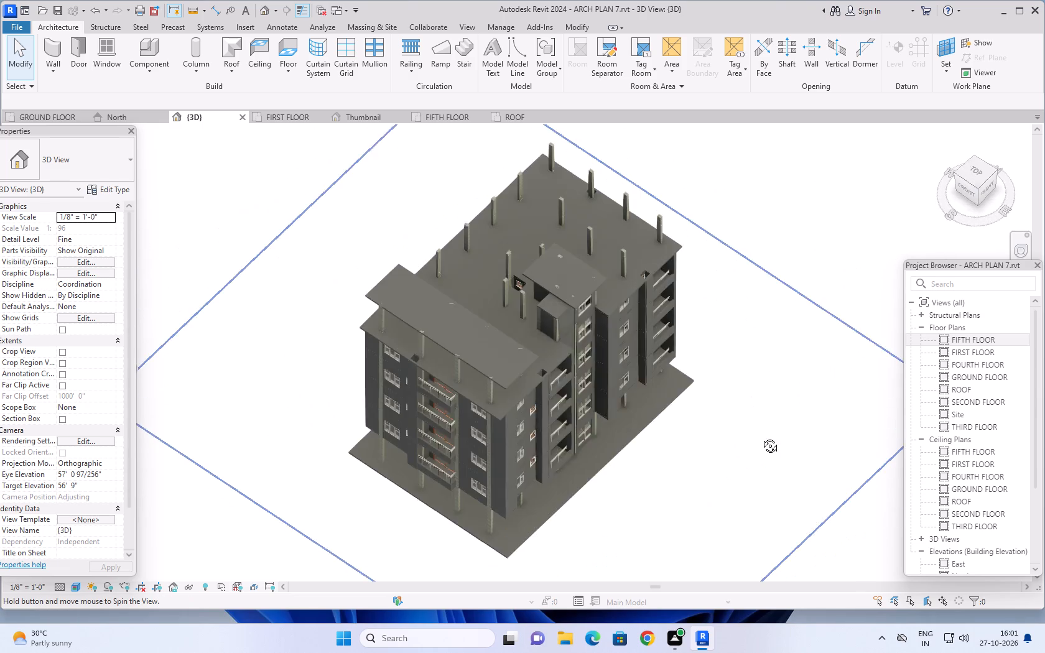
pyautogui.keyDown('shift'); pyautogui.moveTo(761, 437); pyautogui.dragTo(740, 432, button='middle'); pyautogui.keyUp('shift')
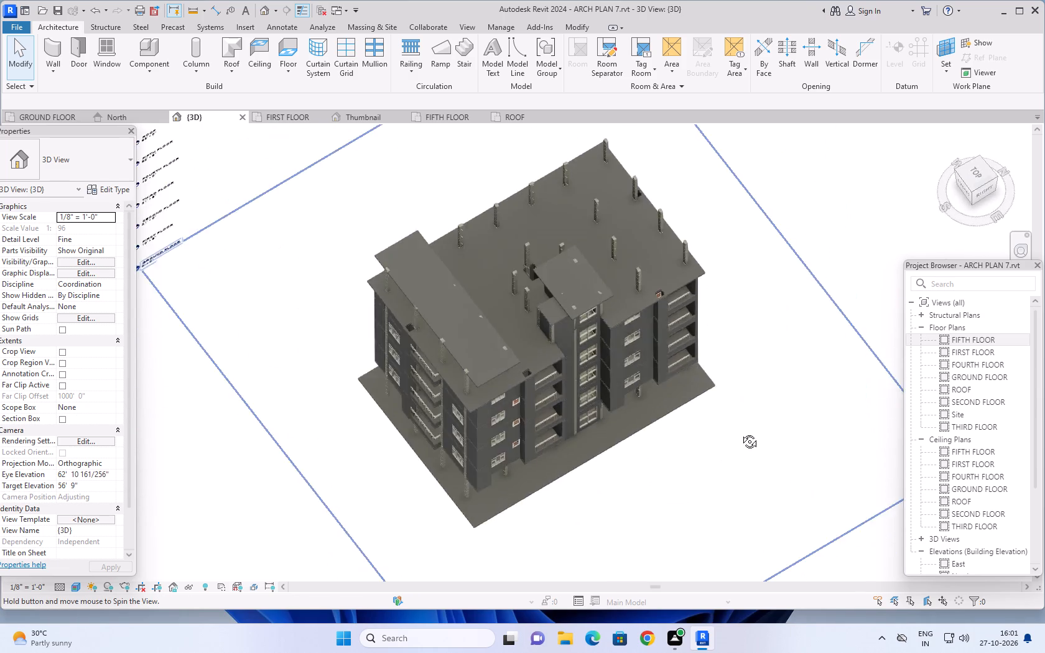
pyautogui.keyDown('shift'); pyautogui.moveTo(740, 432); pyautogui.dragTo(807, 302, button='middle'); pyautogui.keyUp('shift')
pyautogui.keyDown('shift'); pyautogui.moveTo(777, 404); pyautogui.dragTo(833, 350, button='middle'); pyautogui.keyUp('shift')
pyautogui.moveTo(761, 381); pyautogui.dragTo(766, 438, button='middle')
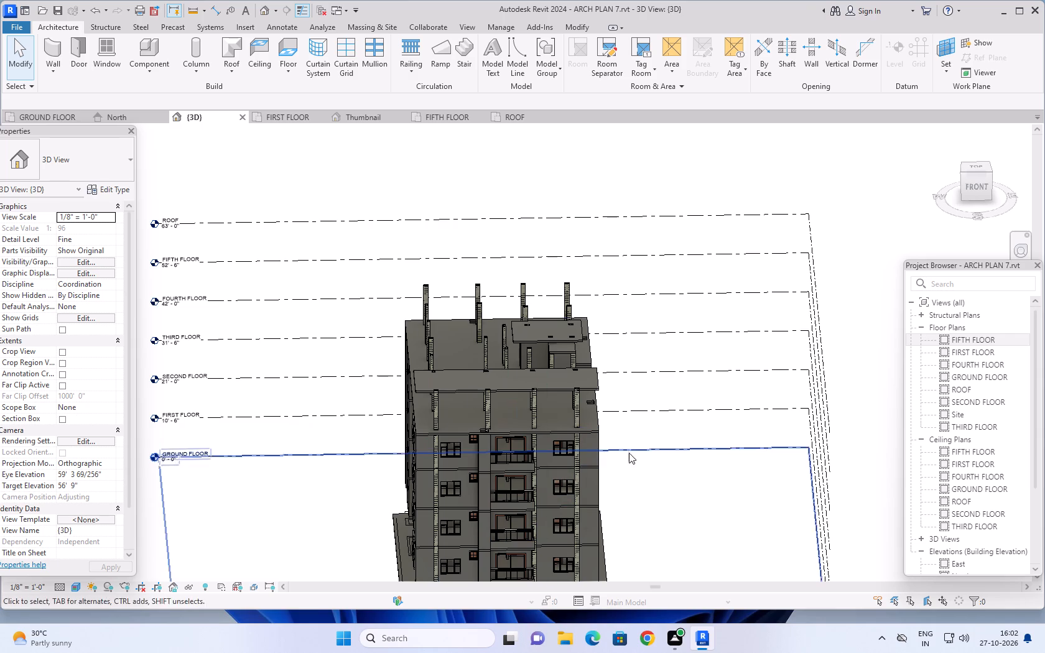
pyautogui.moveTo(638, 493); pyautogui.dragTo(611, 474, button='middle')
pyautogui.keyDown('shift'); pyautogui.moveTo(625, 477); pyautogui.dragTo(695, 452, button='middle'); pyautogui.keyUp('shift')
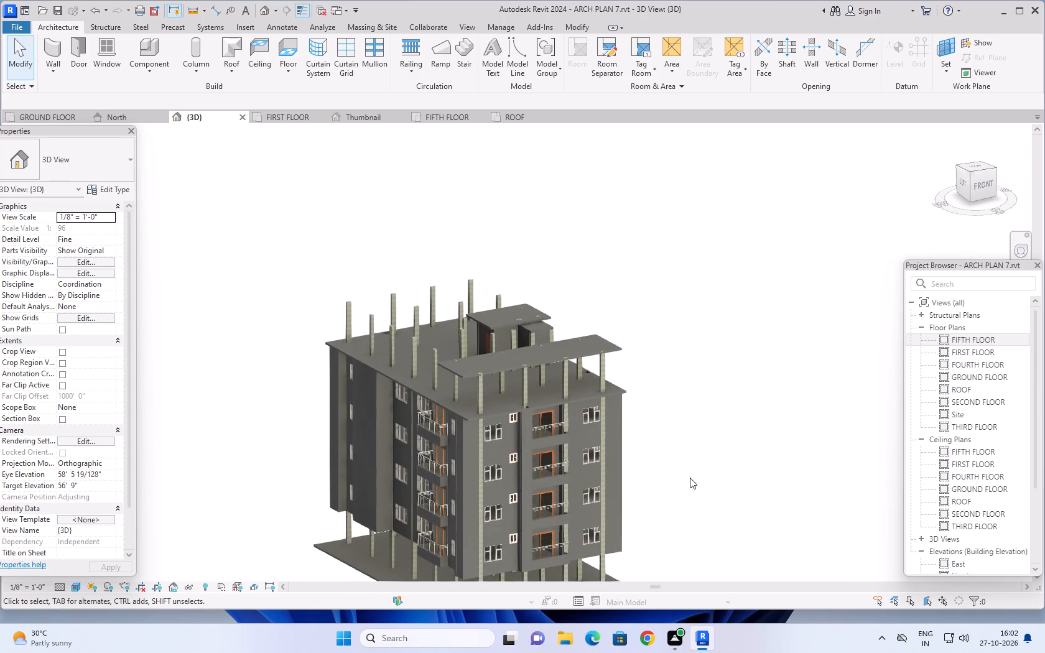
# Inspect the front and left facades of the 3D model up close, including the balconies, windows and roof-level columns.
pyautogui.scroll(3, 690, 478)
pyautogui.moveTo(685, 480); pyautogui.dragTo(729, 425, button='middle')
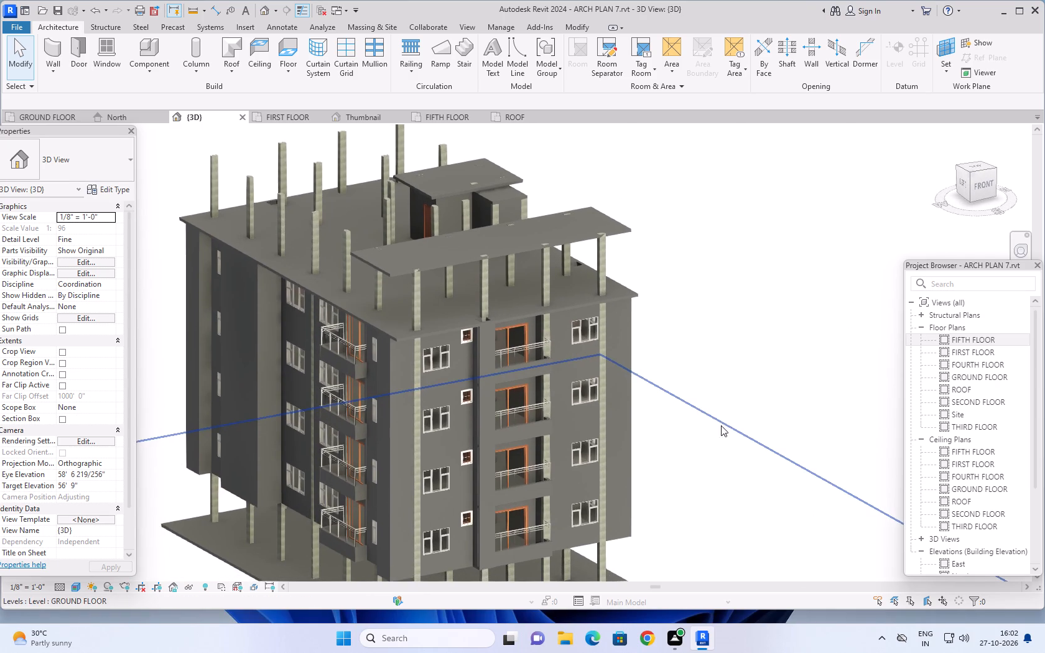
pyautogui.moveTo(728, 491); pyautogui.dragTo(726, 506, button='middle')
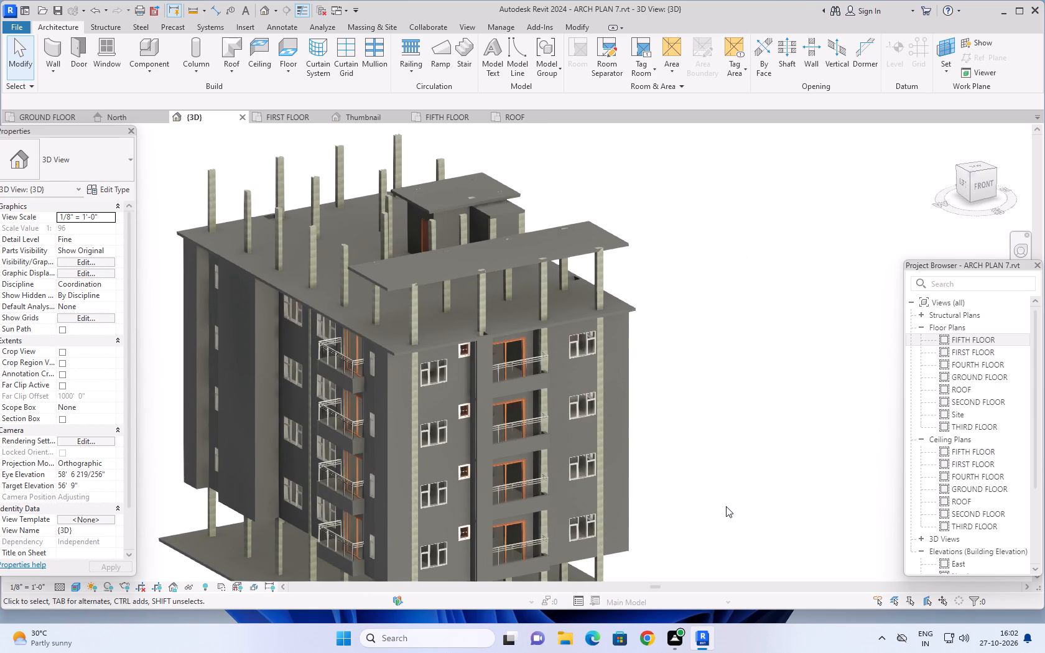
pyautogui.moveTo(727, 509); pyautogui.dragTo(713, 417, button='middle')
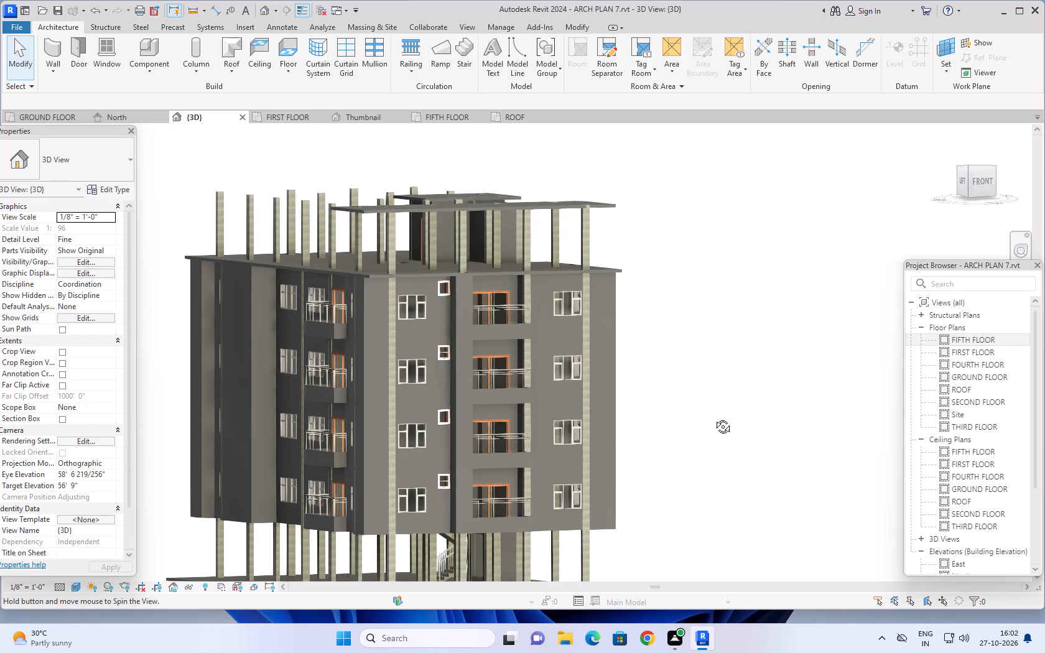
pyautogui.moveTo(713, 417); pyautogui.dragTo(754, 454, button='middle')
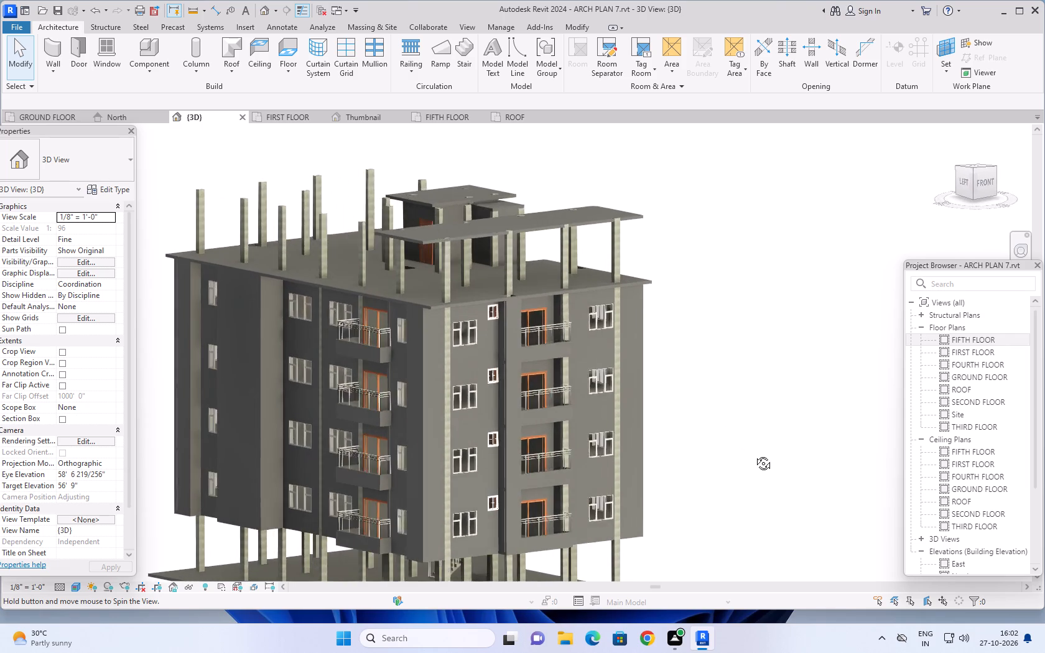
pyautogui.moveTo(754, 454); pyautogui.dragTo(748, 471, button='middle')
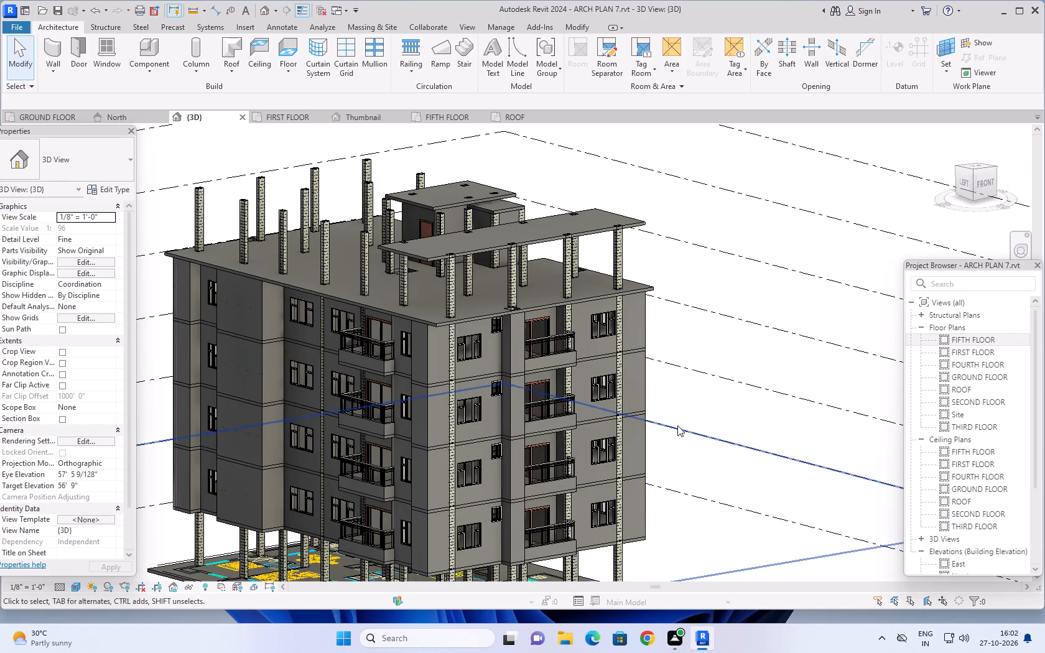
pyautogui.scroll(-2, 676, 408)
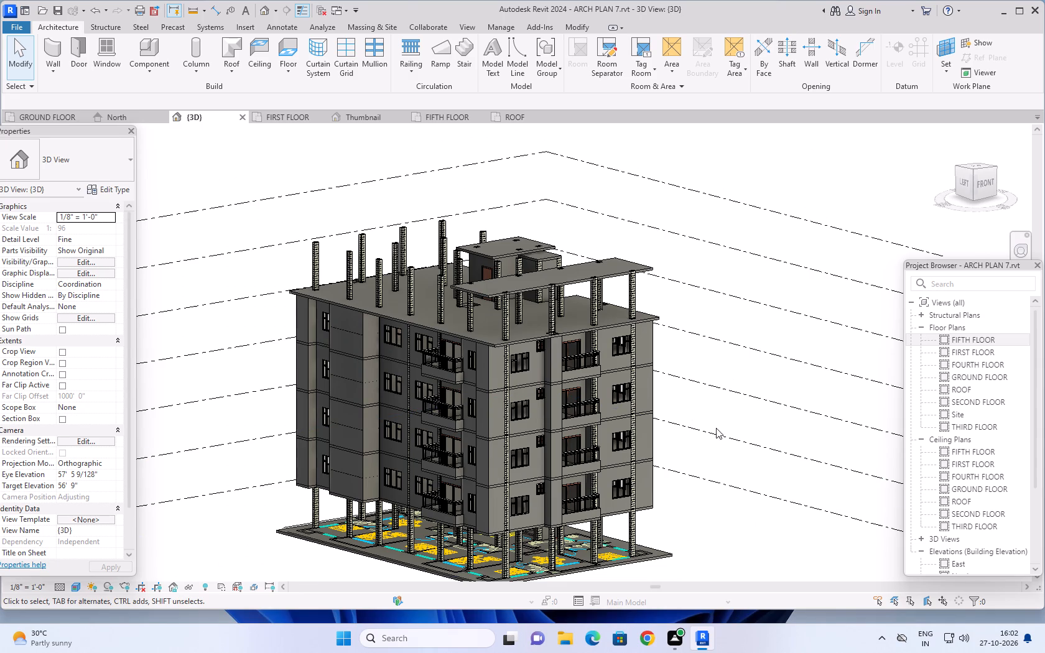
pyautogui.scroll(1, 727, 527)
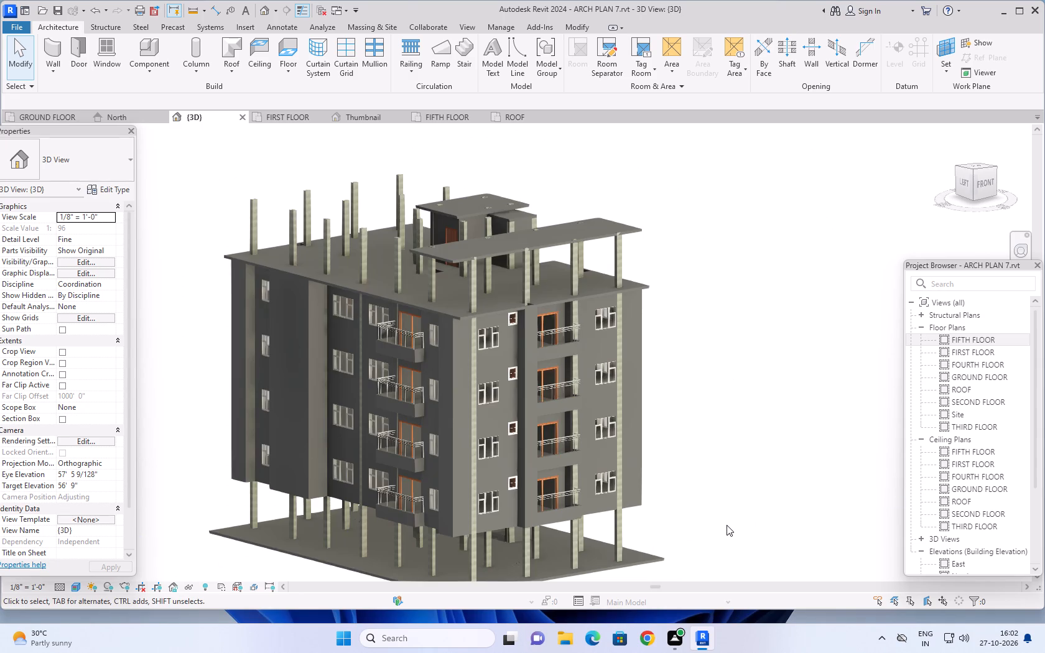
pyautogui.scroll(2, 700, 504)
pyautogui.moveTo(691, 504); pyautogui.dragTo(695, 505, button='middle')
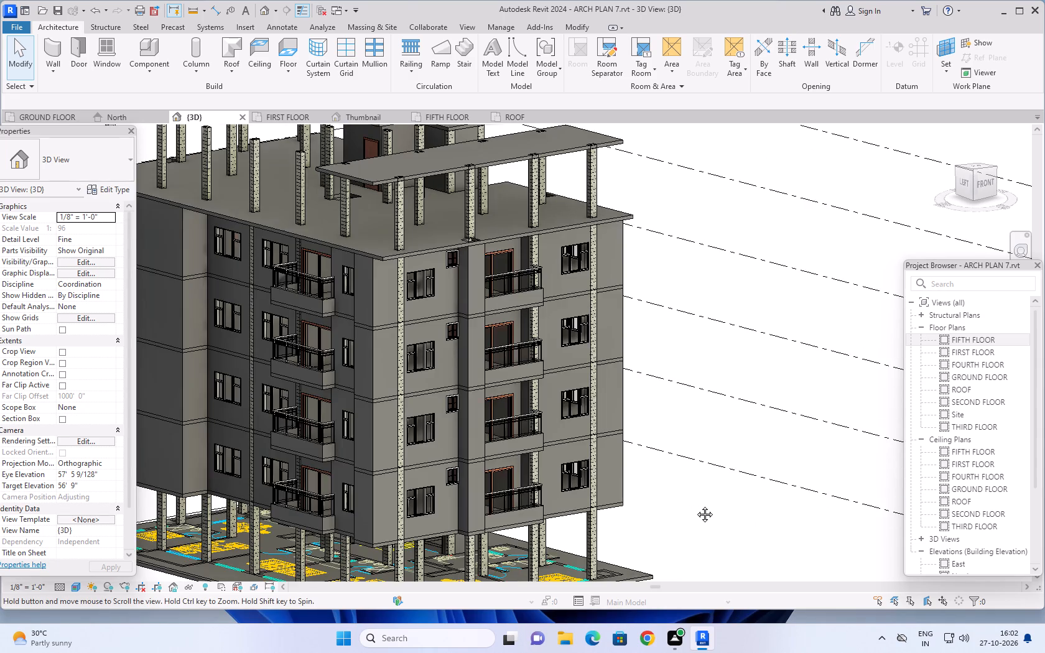
pyautogui.moveTo(695, 505); pyautogui.dragTo(711, 525, button='middle')
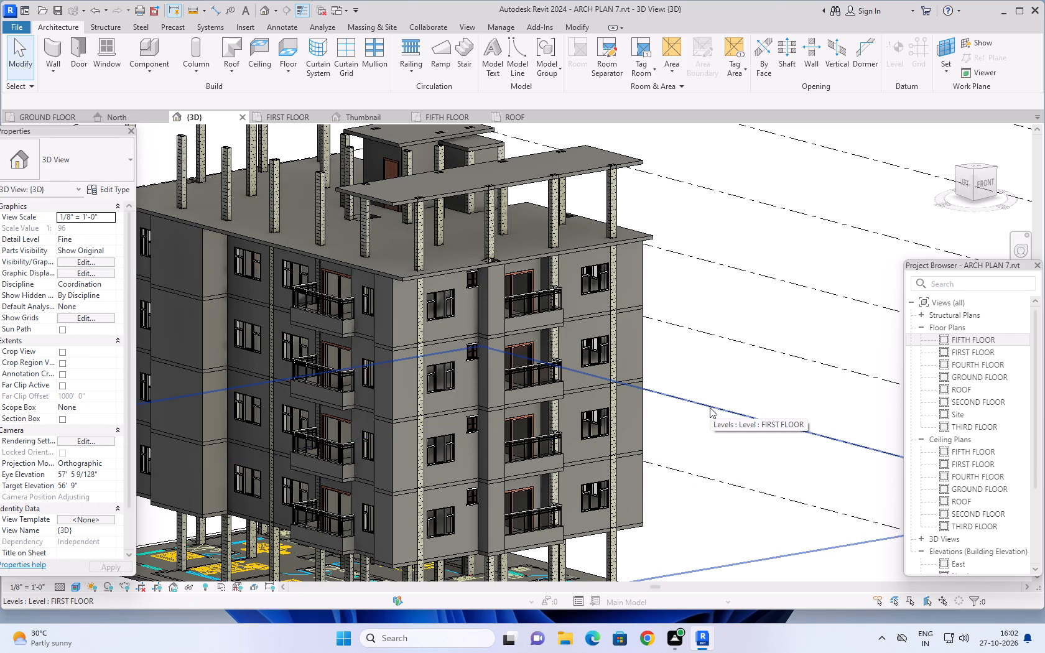
pyautogui.moveTo(710, 380); pyautogui.dragTo(747, 399, button='middle')
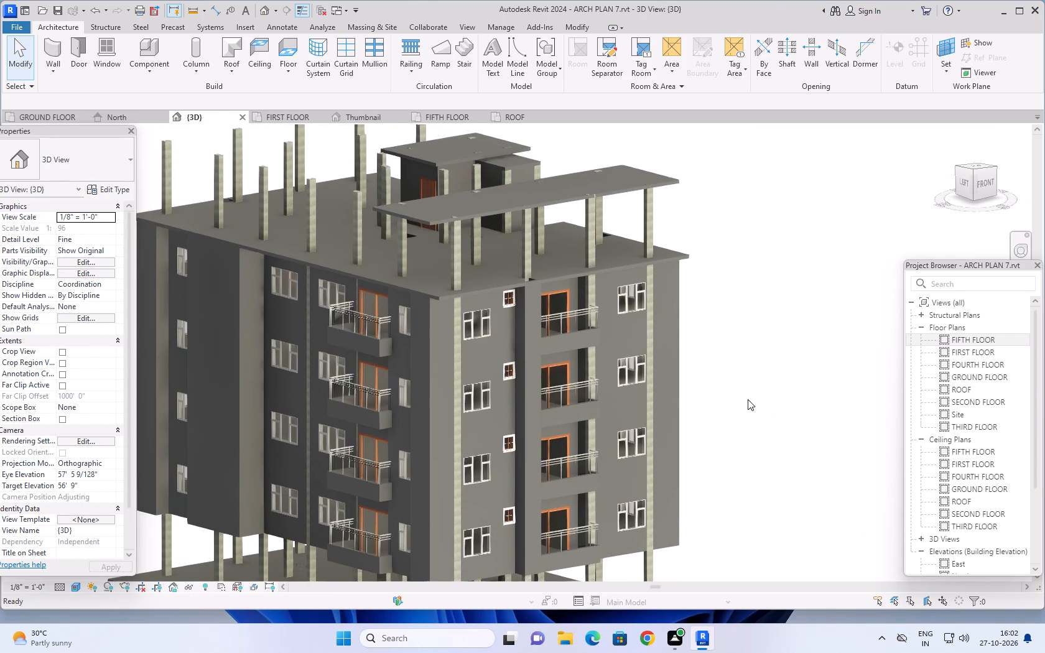
pyautogui.moveTo(748, 400); pyautogui.dragTo(720, 402, button='middle')
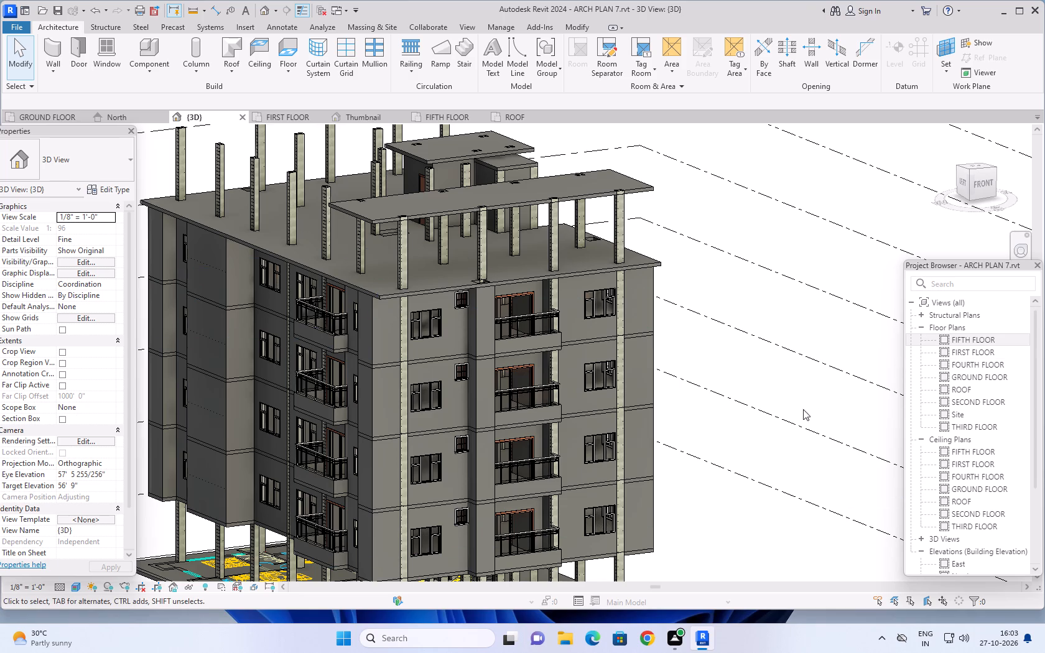
pyautogui.moveTo(733, 355); pyautogui.dragTo(773, 367, button='middle')
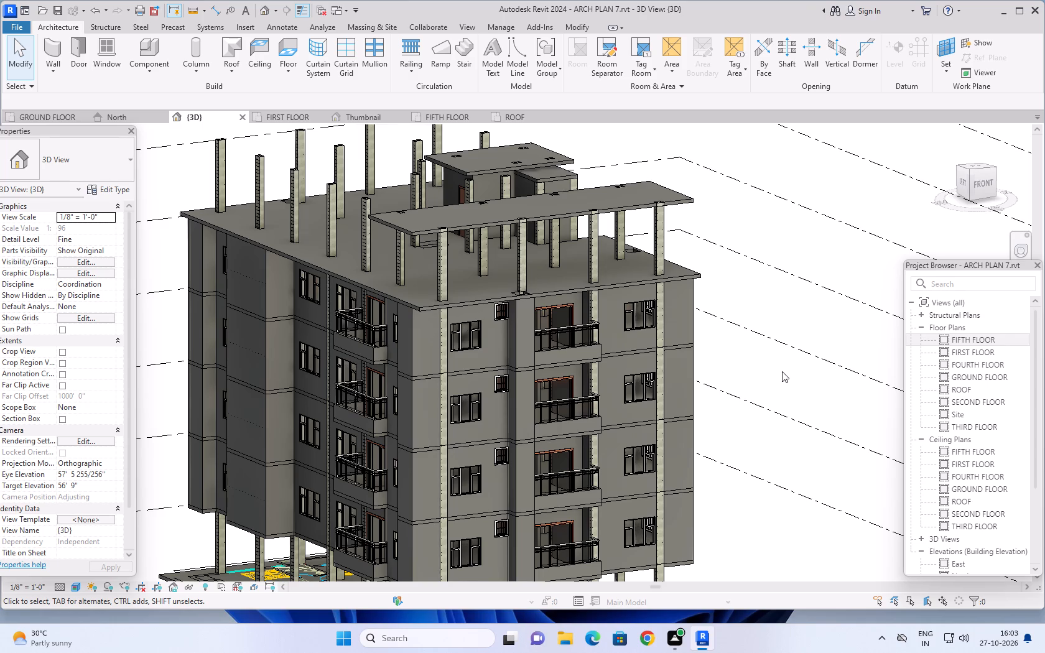
pyautogui.scroll(-2, 795, 353)
pyautogui.moveTo(787, 375); pyautogui.dragTo(781, 401, button='middle')
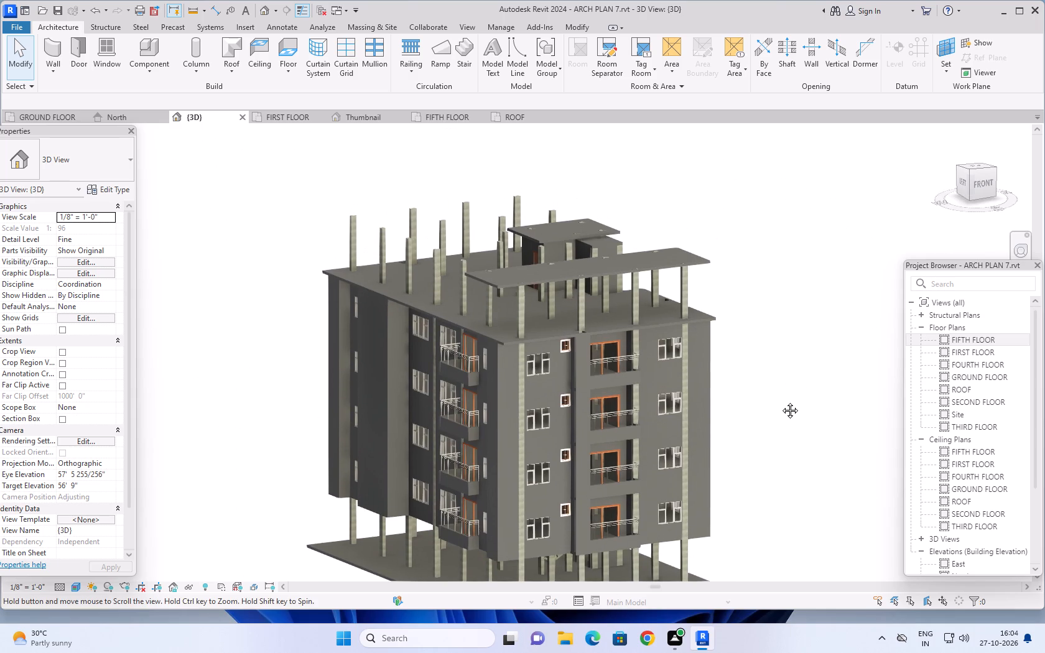
pyautogui.moveTo(781, 401); pyautogui.dragTo(783, 403, button='middle')
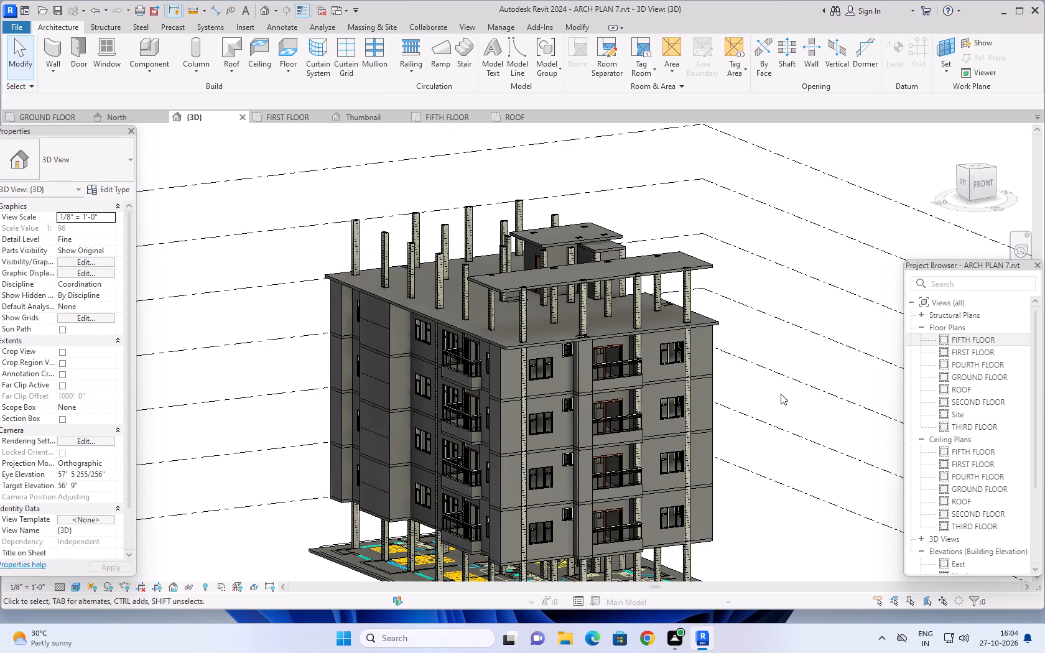
# Review the 3D model from the front, right and left corners, ending on the roof terrace columns and stair block.
pyautogui.scroll(-1, 781, 415)
pyautogui.keyDown('shift'); pyautogui.moveTo(792, 447); pyautogui.dragTo(647, 514, button='middle'); pyautogui.keyUp('shift')
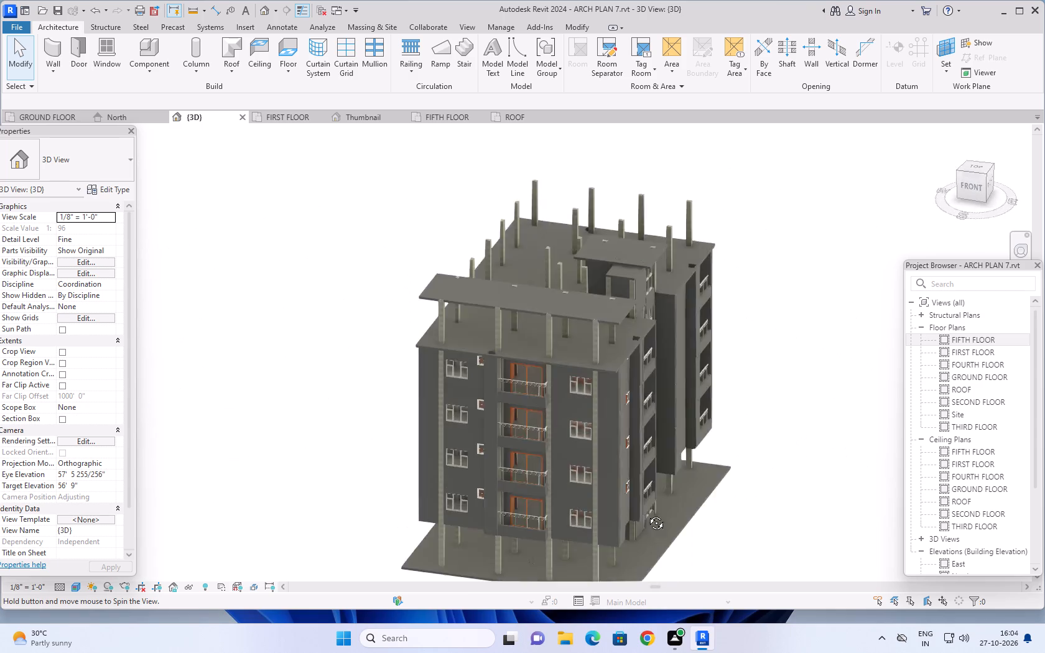
pyautogui.keyDown('shift'); pyautogui.moveTo(647, 514); pyautogui.dragTo(626, 509, button='middle'); pyautogui.keyUp('shift')
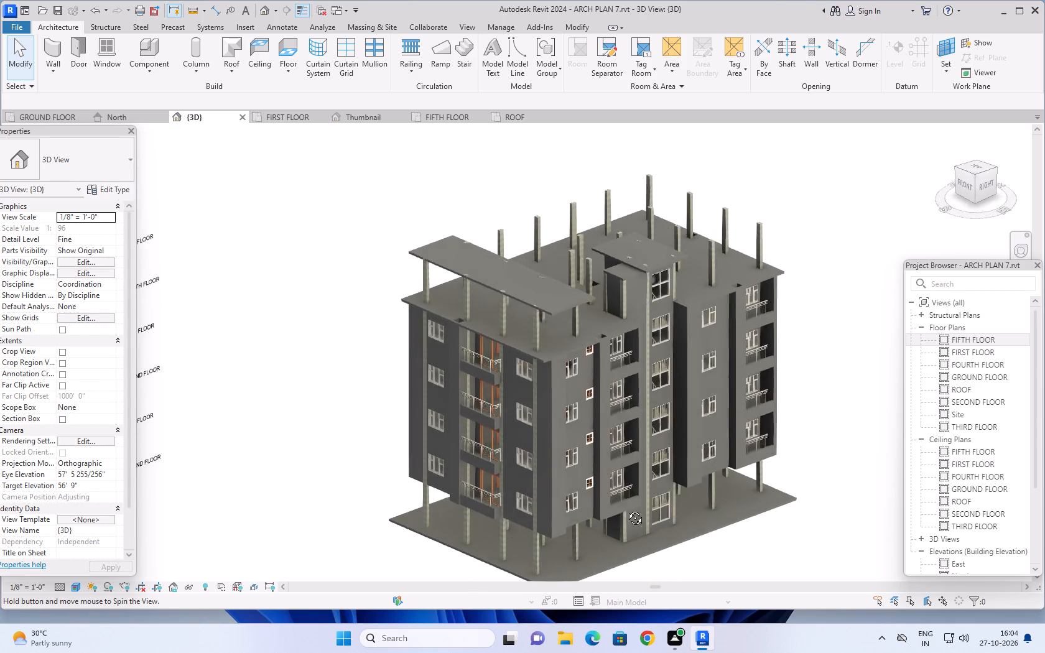
pyautogui.keyDown('shift'); pyautogui.moveTo(626, 509); pyautogui.dragTo(689, 513, button='middle'); pyautogui.keyUp('shift')
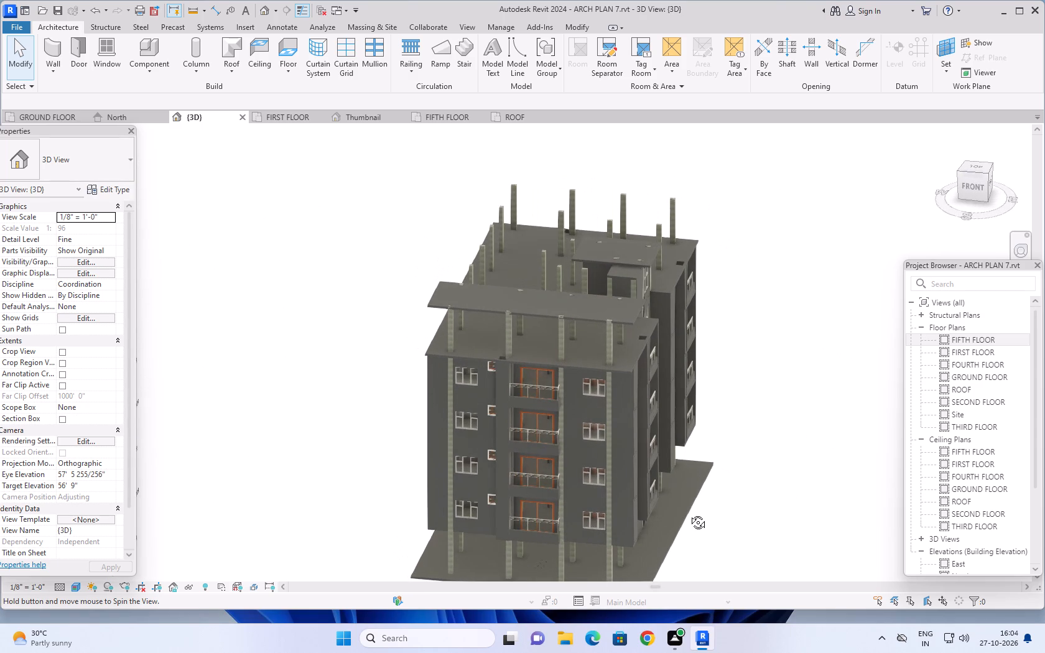
pyautogui.keyDown('shift'); pyautogui.moveTo(689, 513); pyautogui.dragTo(689, 515, button='middle'); pyautogui.keyUp('shift')
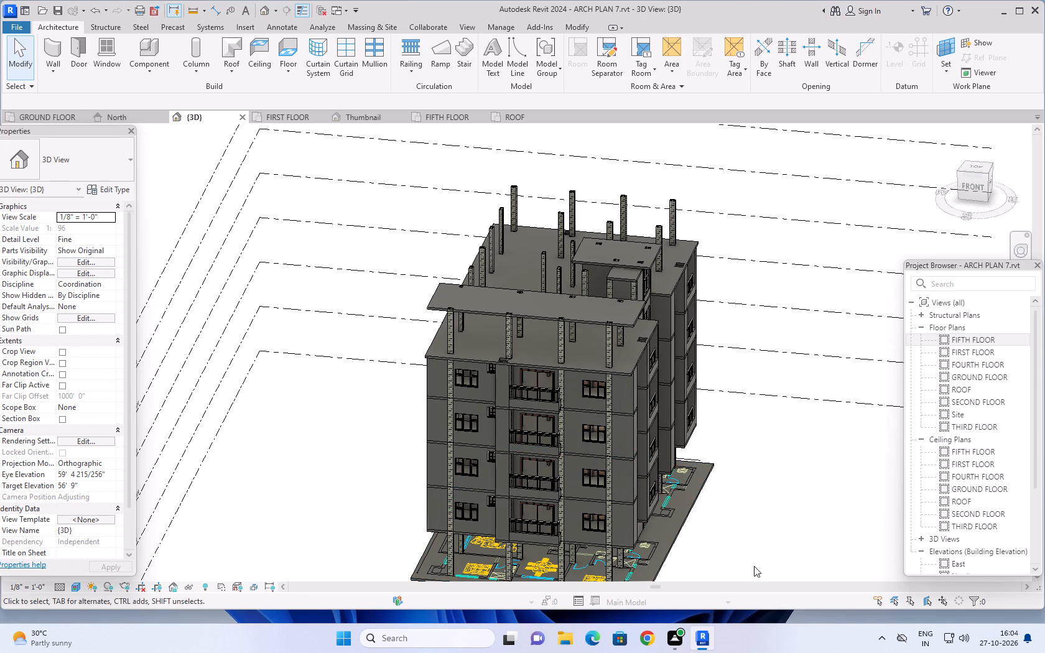
pyautogui.keyDown('shift'); pyautogui.moveTo(743, 495); pyautogui.dragTo(800, 465, button='middle'); pyautogui.keyUp('shift')
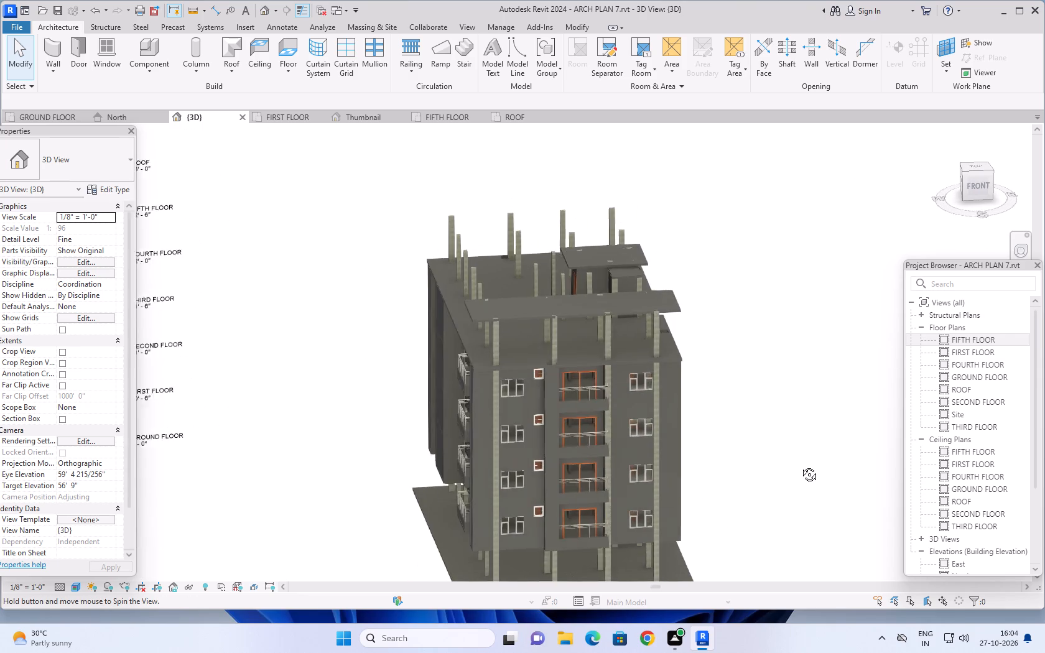
pyautogui.keyDown('shift'); pyautogui.moveTo(800, 465); pyautogui.dragTo(807, 455, button='middle'); pyautogui.keyUp('shift')
pyautogui.scroll(-2, 792, 465)
pyautogui.moveTo(766, 479); pyautogui.dragTo(808, 463, button='middle')
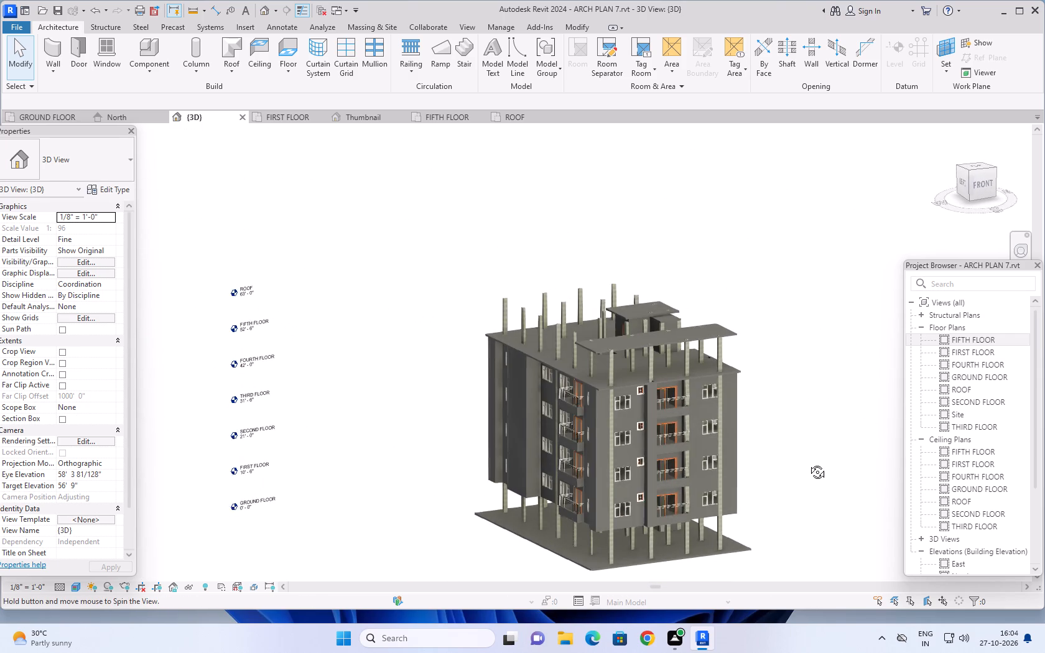
pyautogui.moveTo(808, 463); pyautogui.dragTo(807, 452, button='middle')
pyautogui.scroll(4, 785, 405)
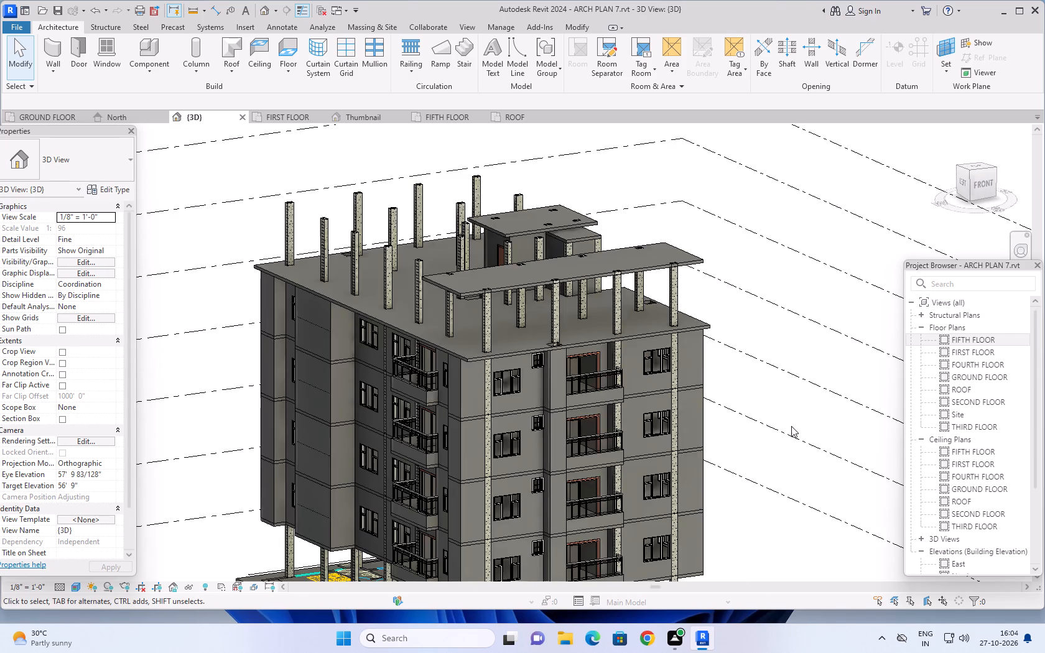
pyautogui.keyDown('shift'); pyautogui.moveTo(791, 426); pyautogui.dragTo(864, 425, button='middle'); pyautogui.keyUp('shift')
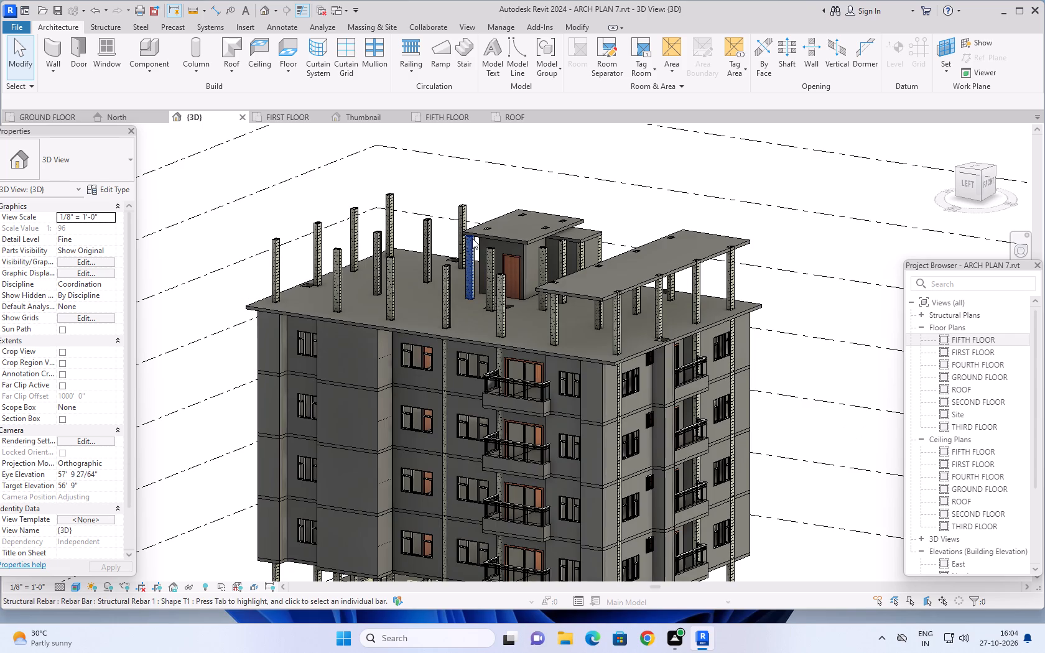
# Switch to the FIFTH FLOOR plan, start the Wall command and save the project.
pyautogui.click(449, 119)
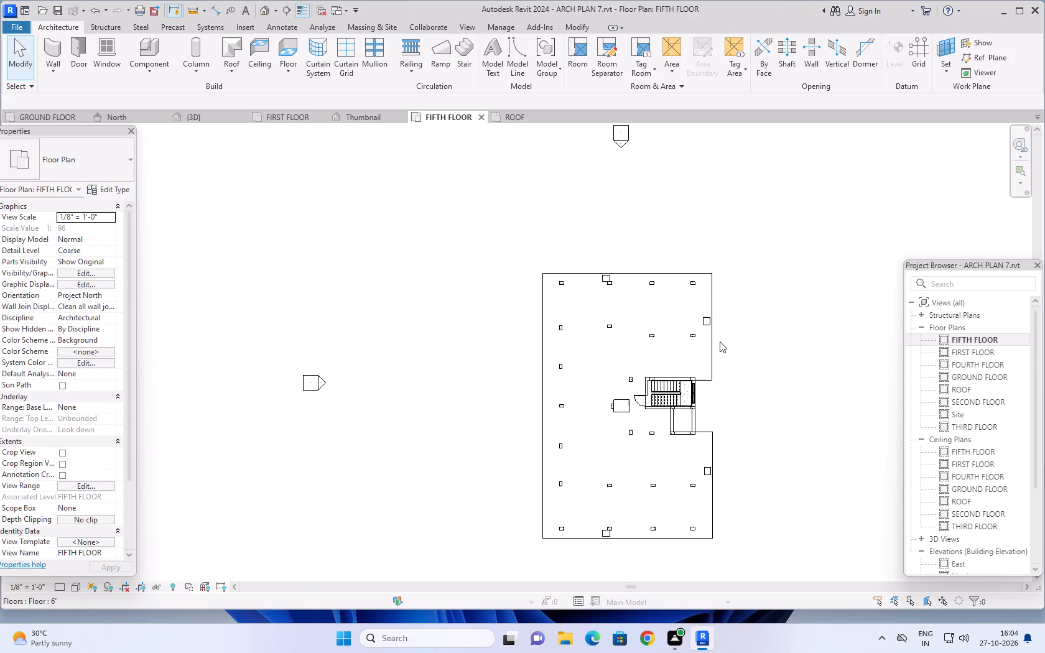
pyautogui.moveTo(746, 319); pyautogui.dragTo(730, 277, button='middle')
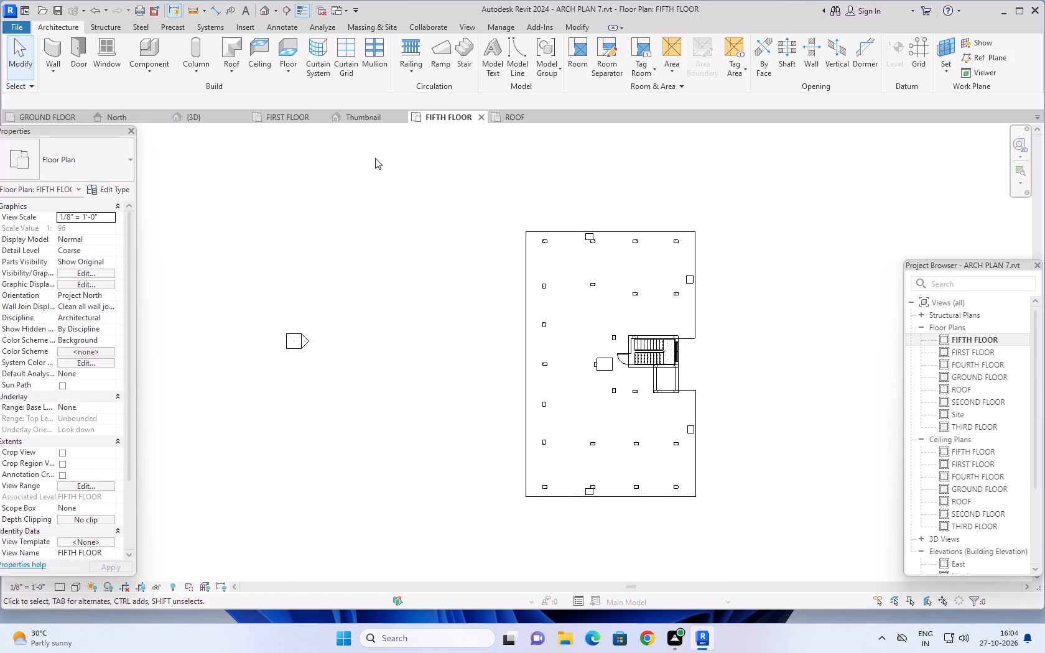
pyautogui.click(51, 44)
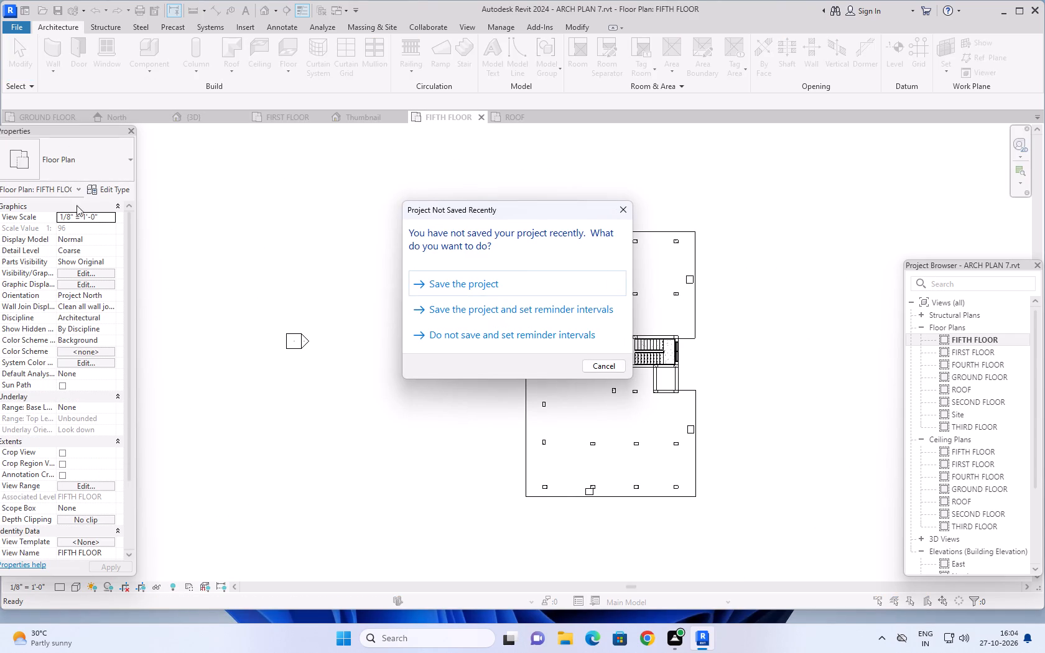
pyautogui.click(620, 207)
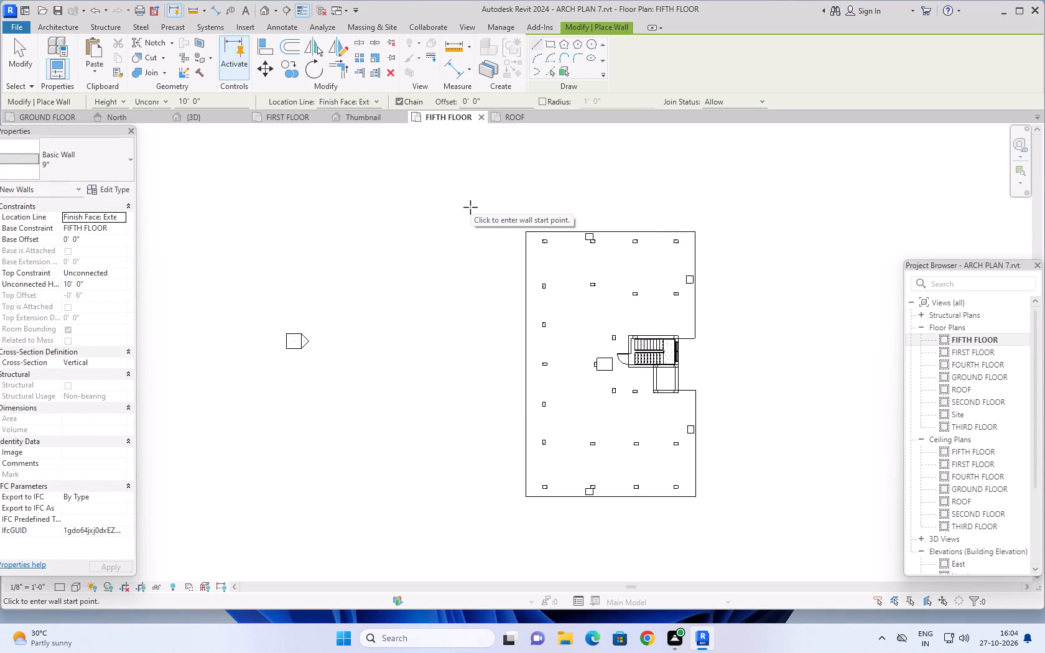
pyautogui.scroll(-1, 481, 206)
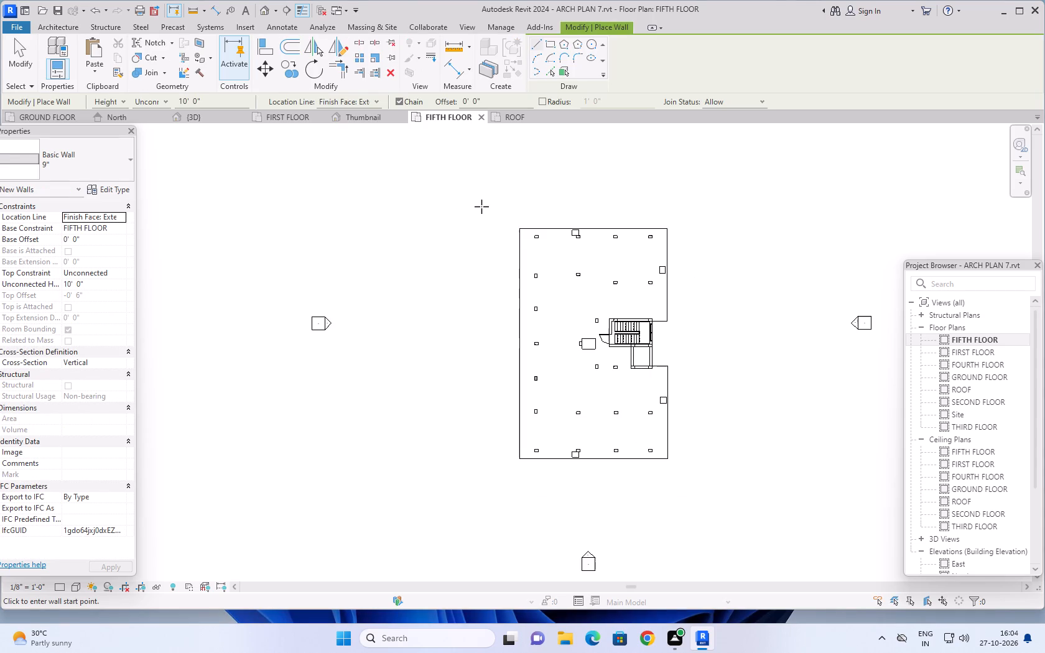
pyautogui.moveTo(531, 182); pyautogui.dragTo(517, 203, button='middle')
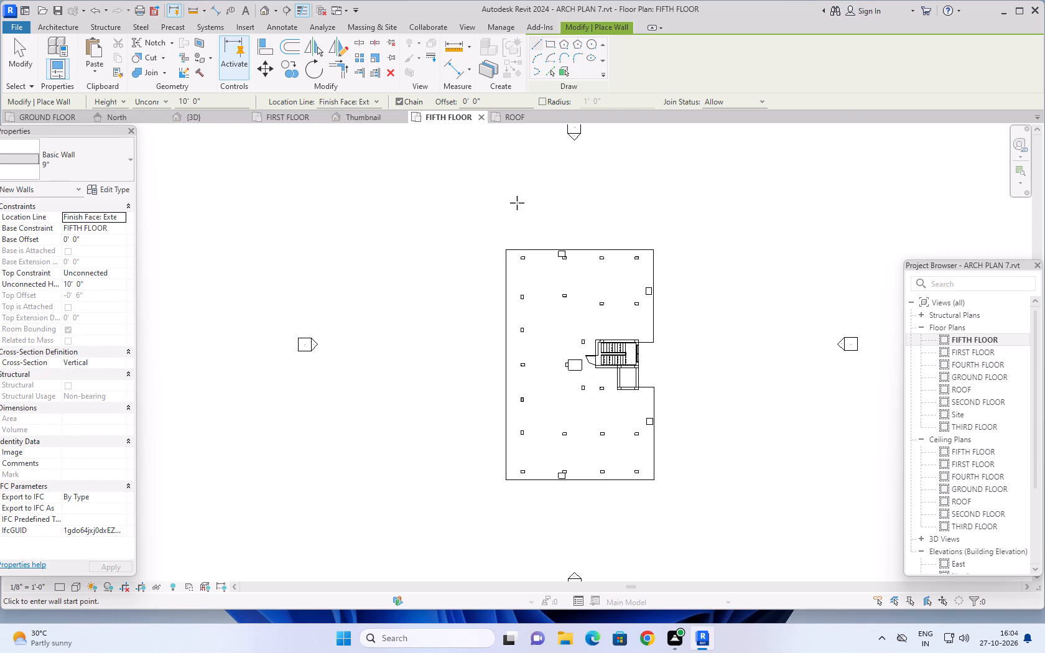
pyautogui.hotkey('ctrl', 's')
# Examine the slab edge and columns in the northern half of the fifth floor plan.
pyautogui.moveTo(685, 257); pyautogui.dragTo(638, 250, button='middle')
pyautogui.scroll(3, 511, 243)
pyautogui.scroll(4, 610, 238)
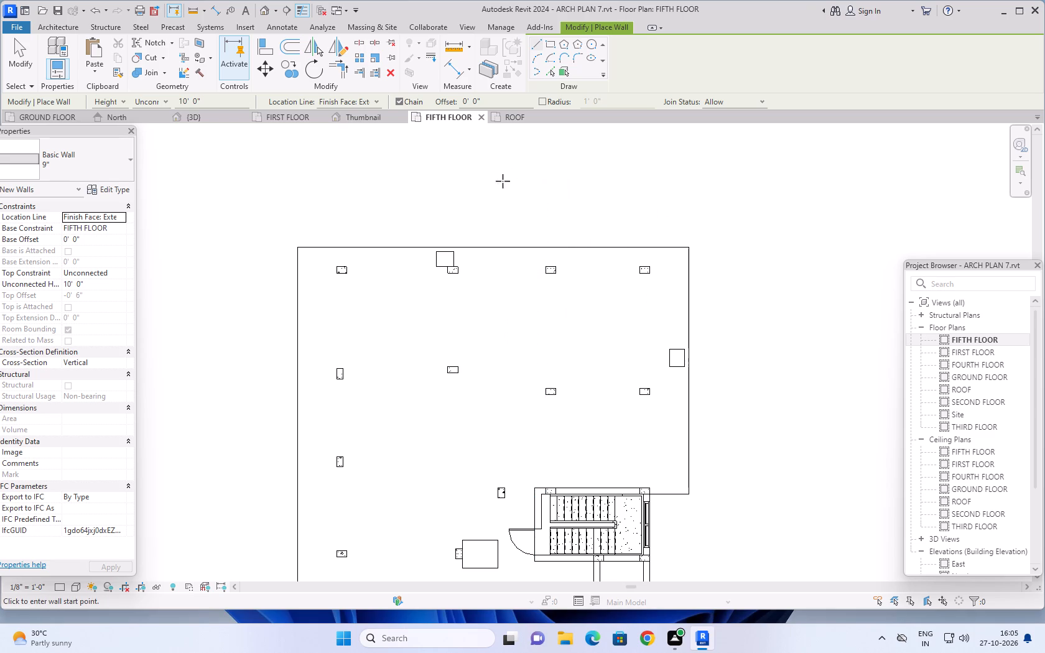
pyautogui.scroll(2, 477, 193)
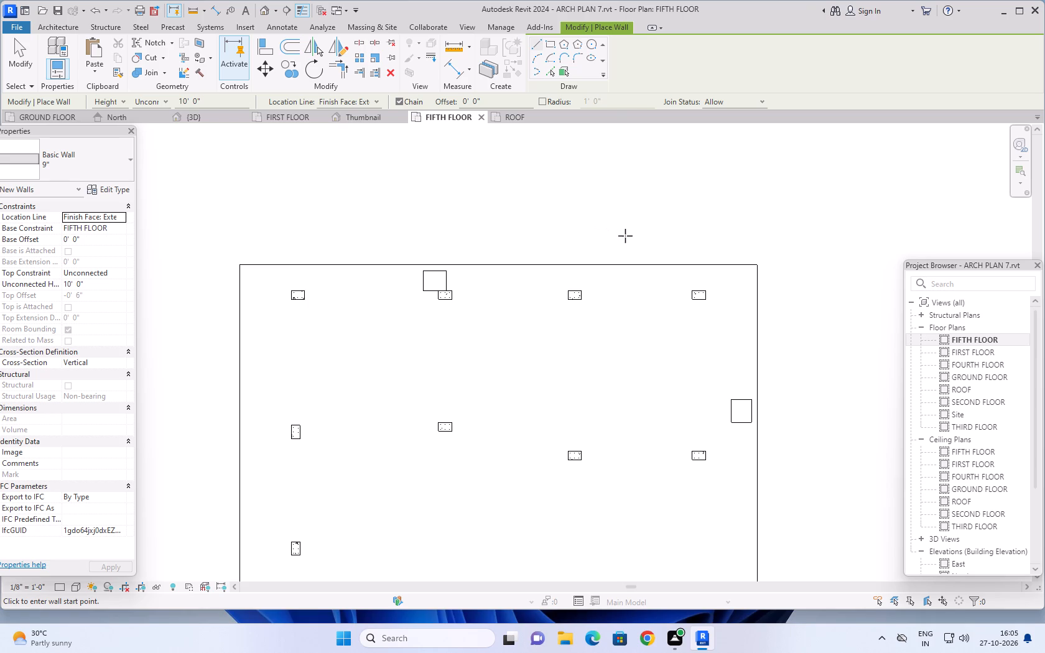
pyautogui.scroll(-1, 633, 249)
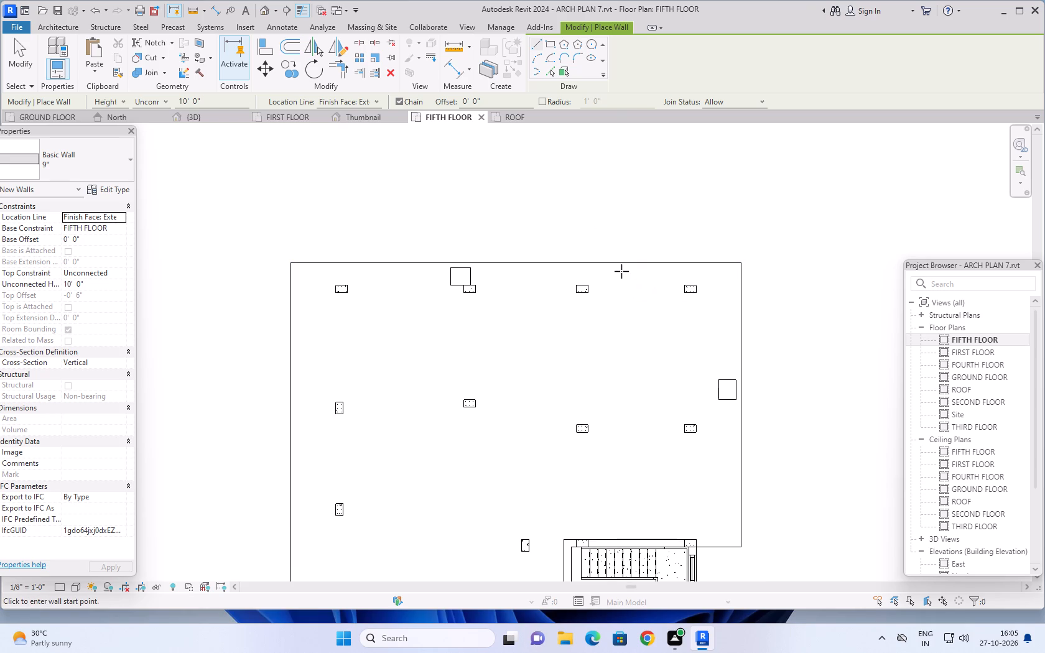
pyautogui.moveTo(621, 271); pyautogui.dragTo(638, 237, button='middle')
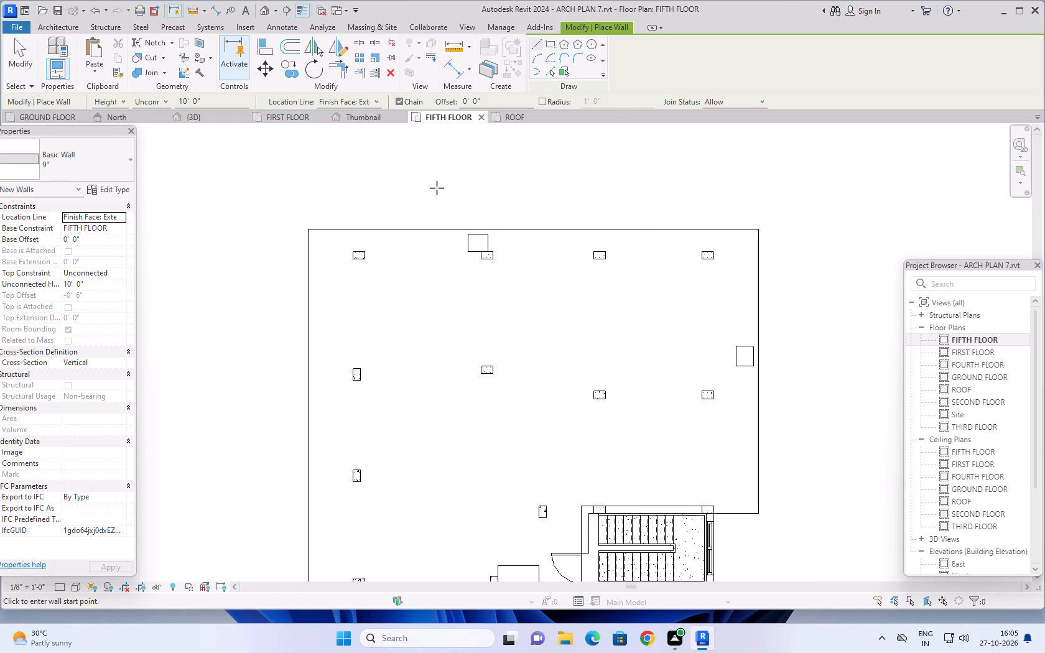
# On the GROUND FLOOR plan, measure the stair landing's width from the last tread line to the shaft opening edge.
pyautogui.click(60, 115)
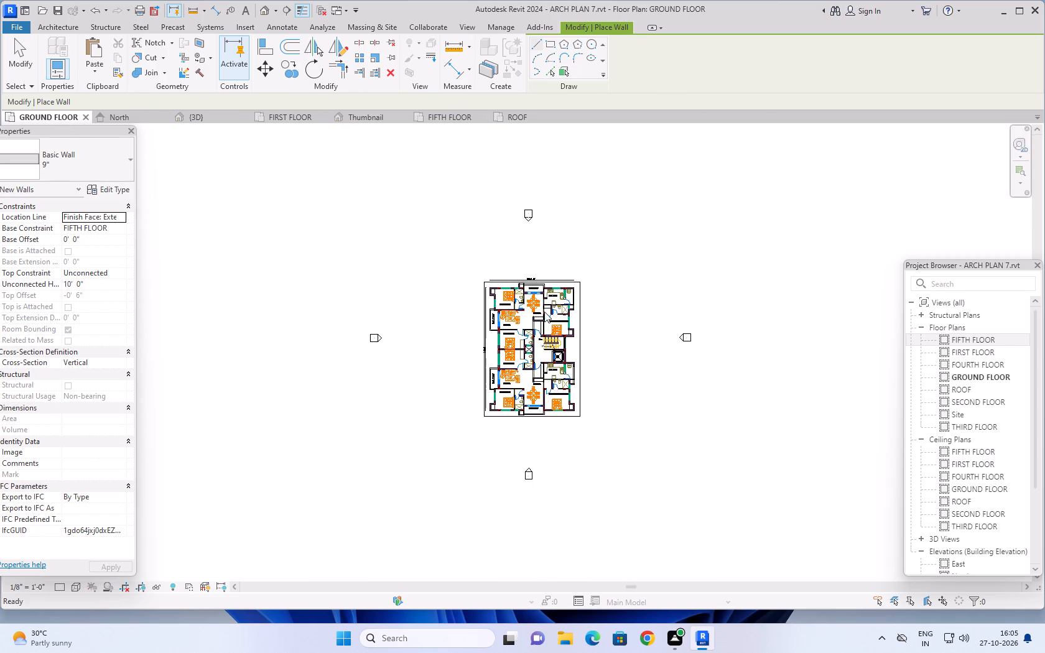
pyautogui.scroll(9, 610, 353)
pyautogui.scroll(1, 530, 337)
pyautogui.press('Escape')
pyautogui.press('Escape')
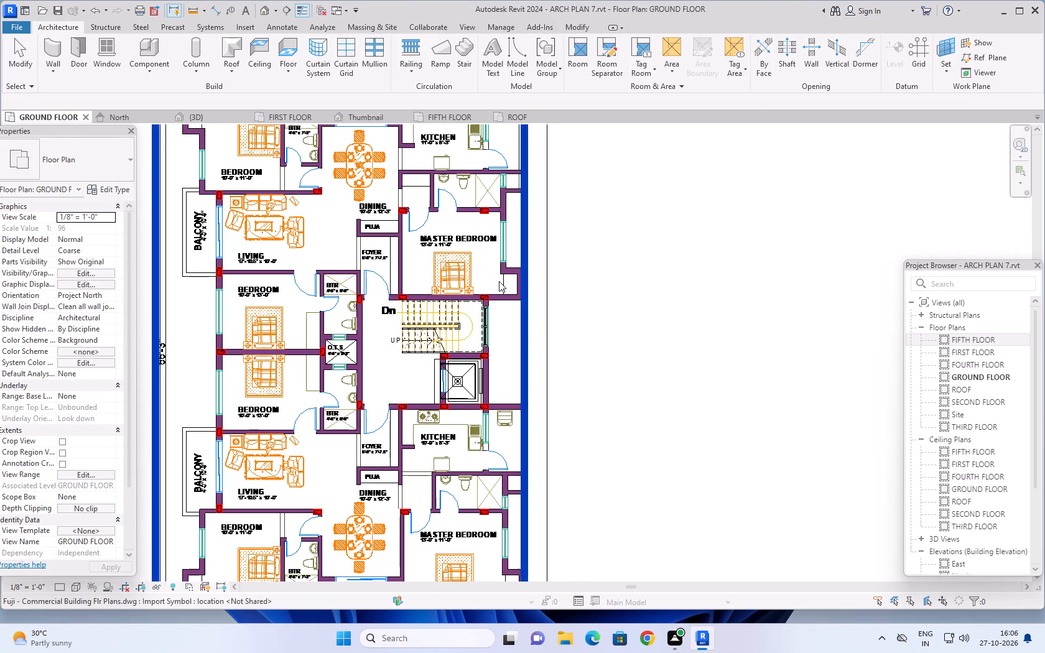
pyautogui.click(216, 9)
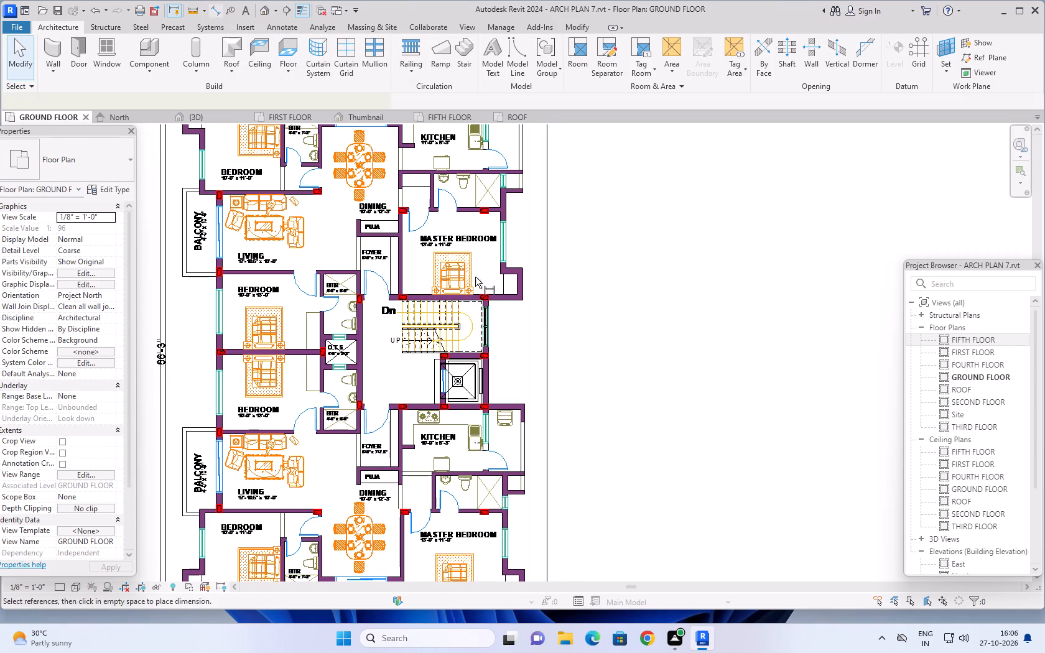
pyautogui.scroll(4, 470, 284)
pyautogui.scroll(12, 446, 336)
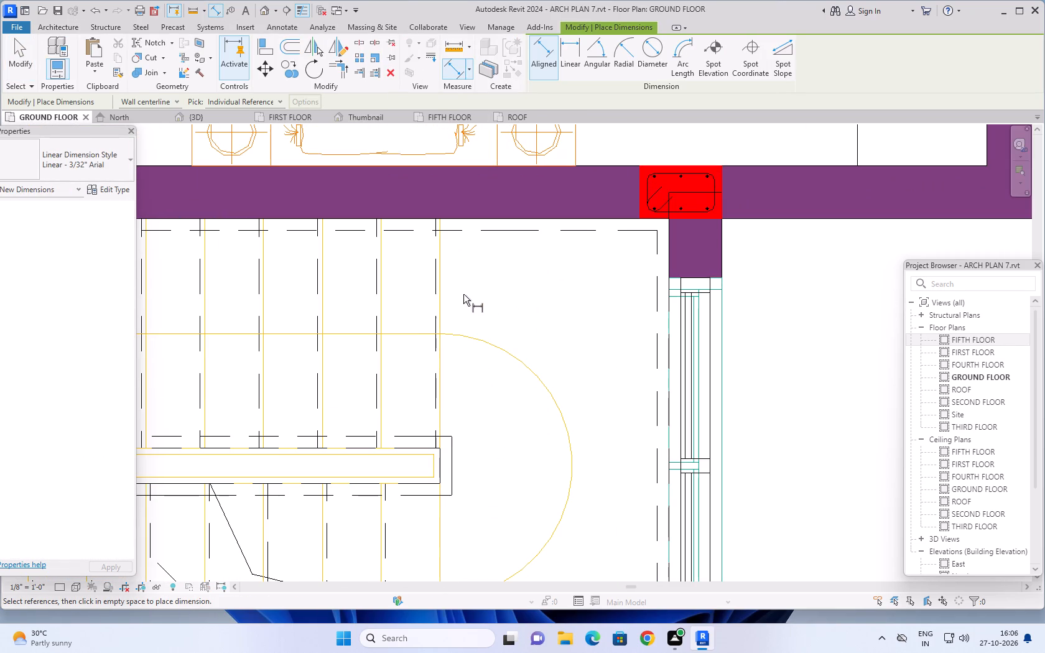
pyautogui.click(442, 289)
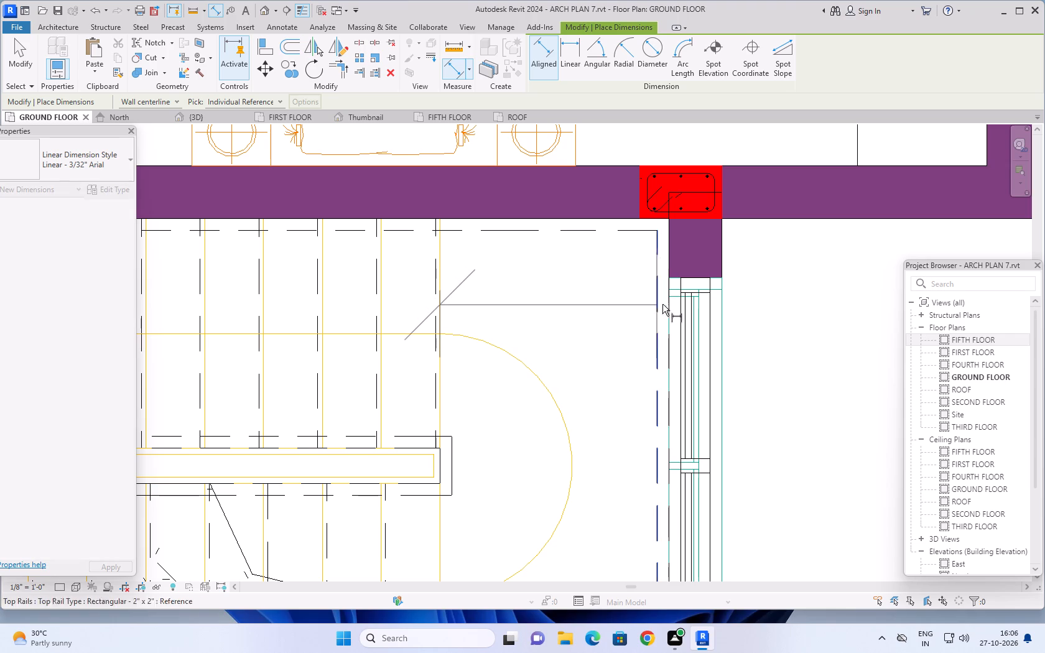
pyautogui.click(669, 299)
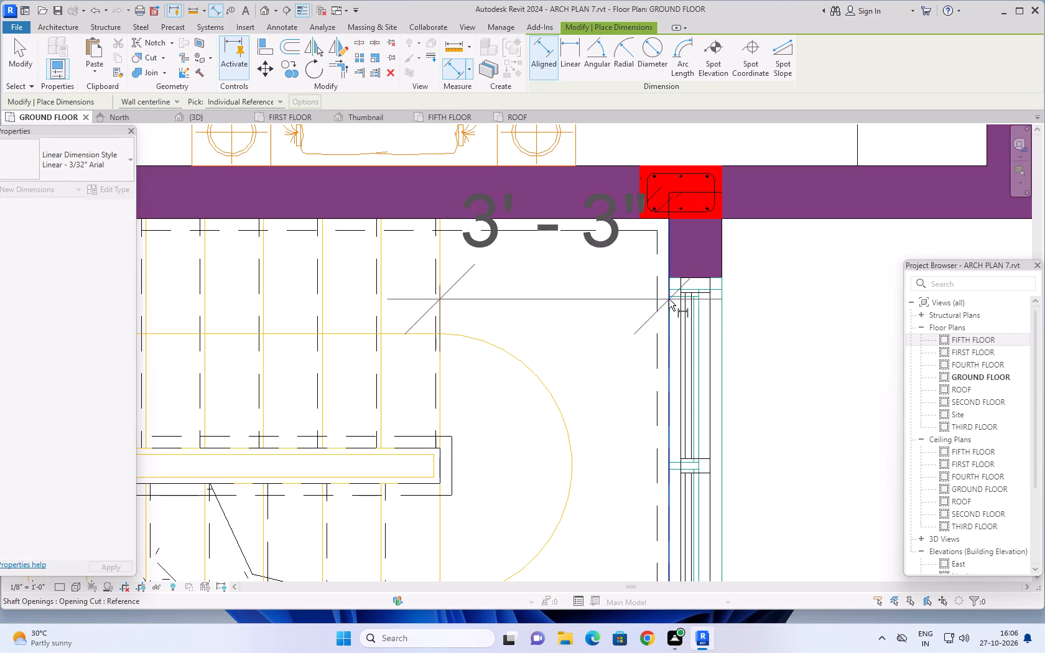
pyautogui.press('Escape')
# Review the ground floor plan around the staircase and lift, ending with the whole apartment layout and slab outline.
pyautogui.scroll(-12, 592, 338)
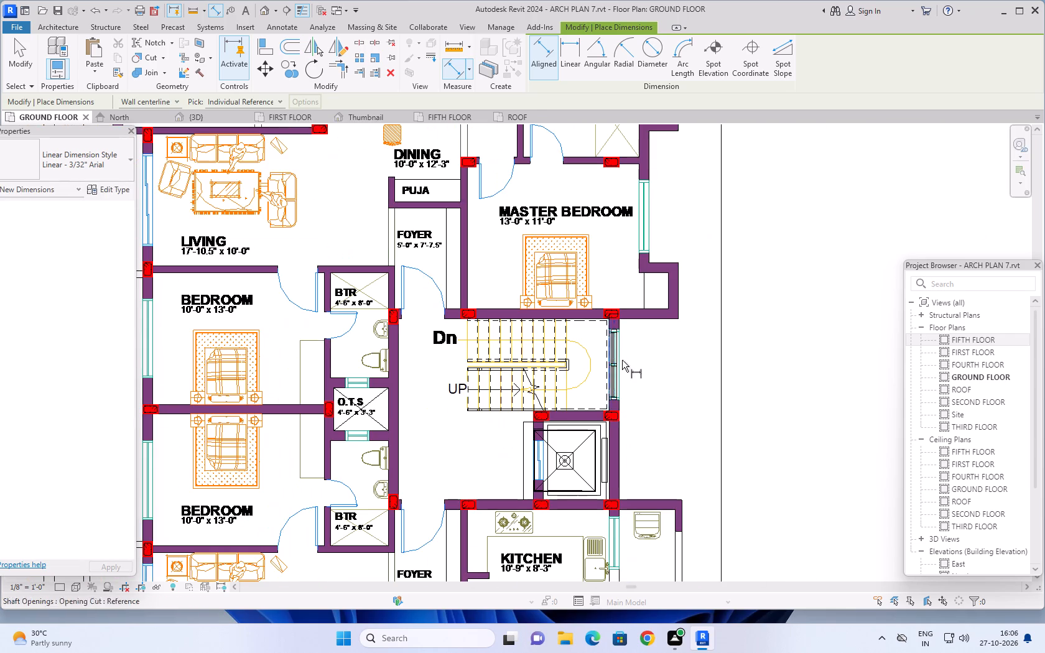
pyautogui.moveTo(655, 376); pyautogui.dragTo(662, 369, button='middle')
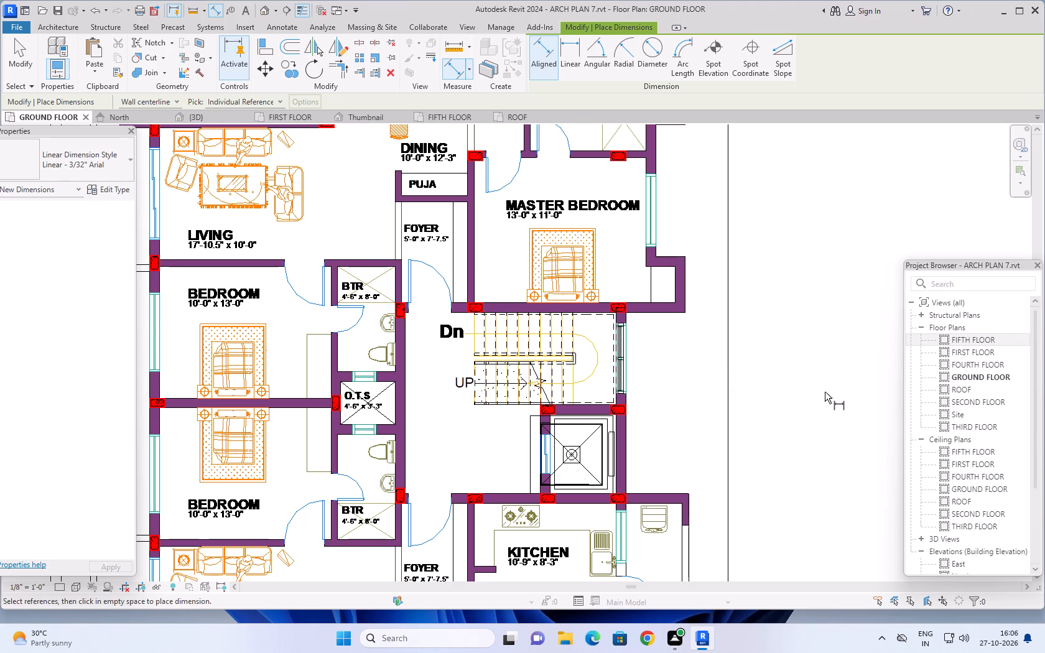
pyautogui.scroll(-2, 797, 330)
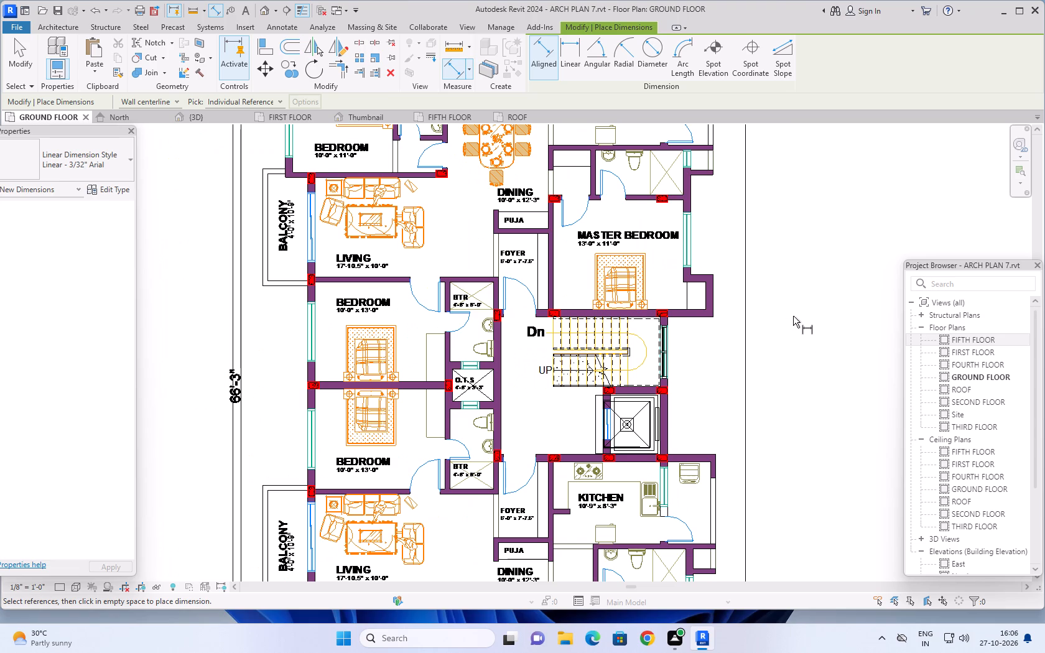
pyautogui.scroll(-1, 794, 314)
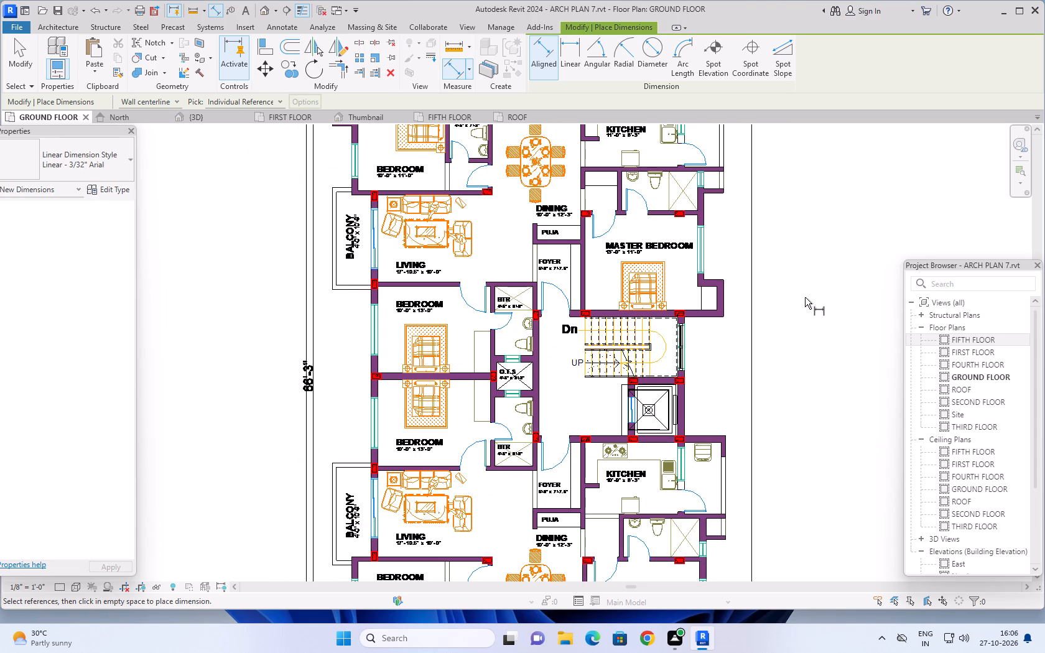
pyautogui.moveTo(802, 281); pyautogui.dragTo(802, 310, button='middle')
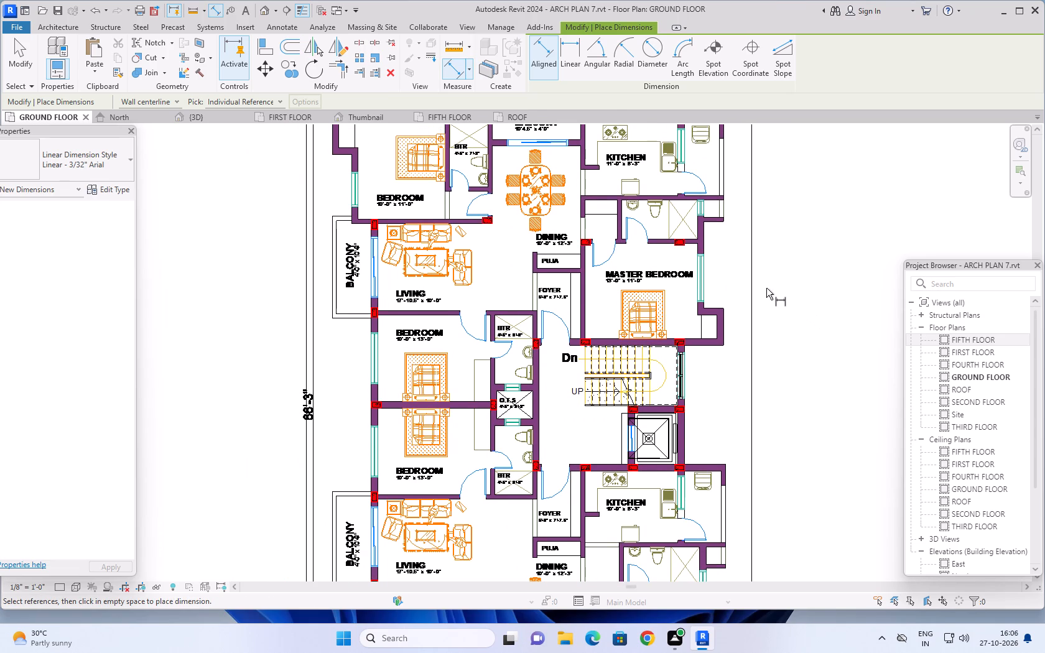
pyautogui.scroll(-1, 802, 252)
pyautogui.moveTo(813, 234); pyautogui.dragTo(813, 259, button='middle')
pyautogui.scroll(-1, 813, 234)
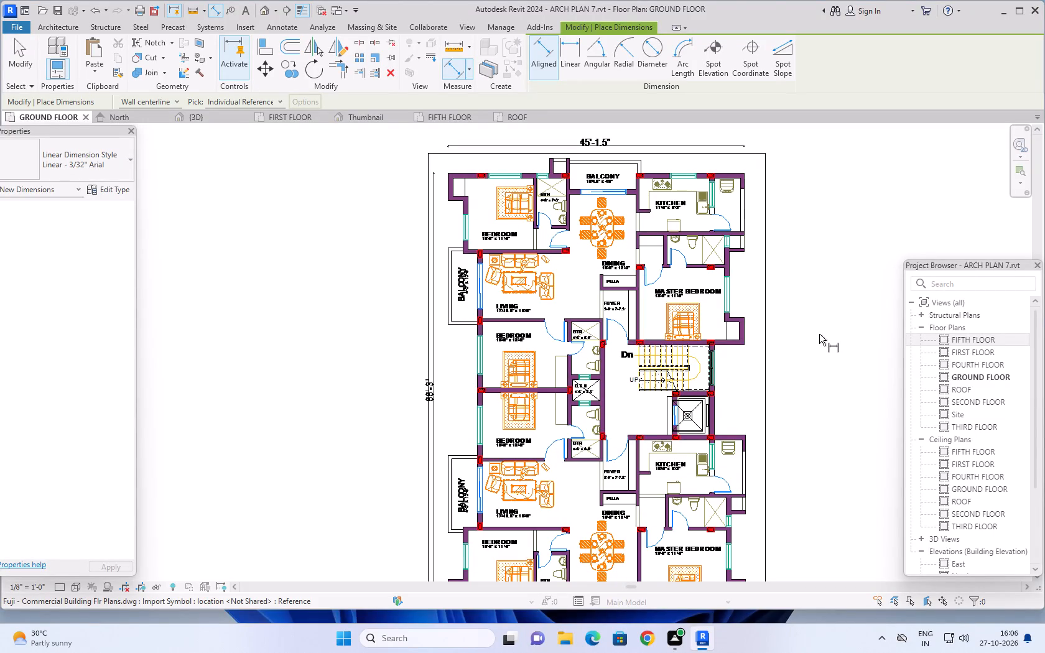
pyautogui.scroll(-2, 819, 334)
pyautogui.moveTo(817, 338); pyautogui.dragTo(786, 327, button='middle')
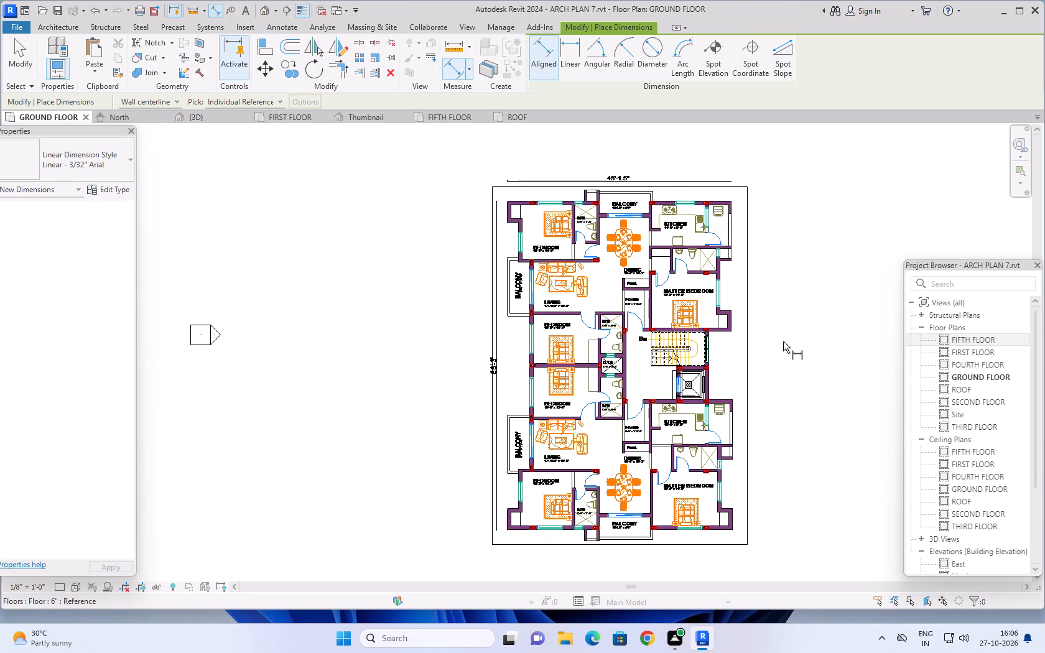
pyautogui.scroll(2, 779, 341)
pyautogui.moveTo(779, 328); pyautogui.dragTo(798, 276, button='middle')
pyautogui.scroll(-2, 798, 275)
pyautogui.moveTo(799, 266); pyautogui.dragTo(786, 303, button='middle')
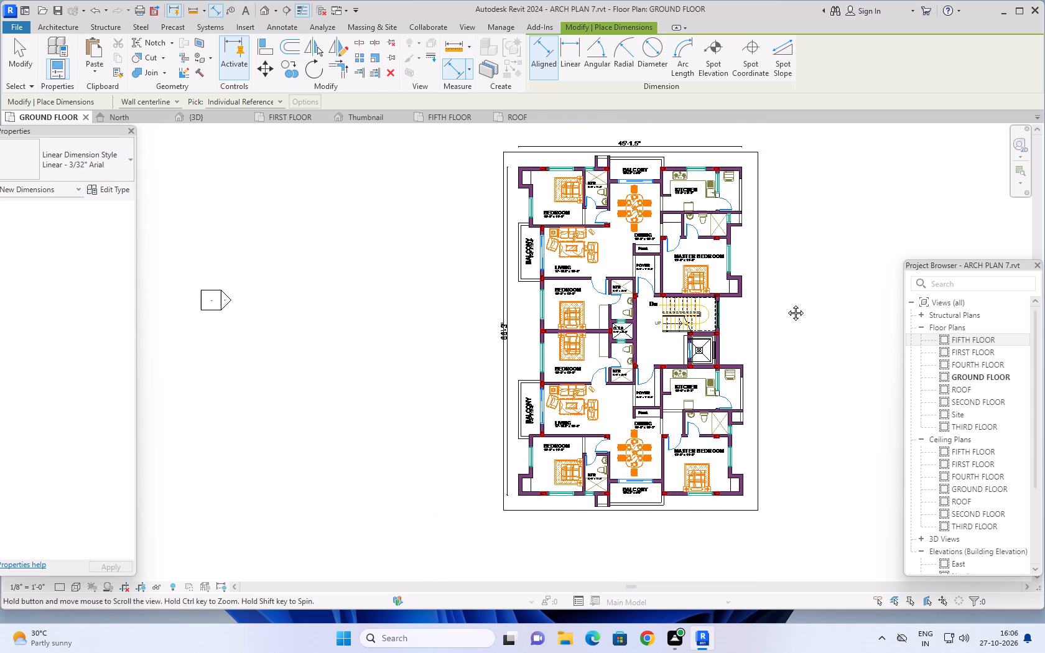
pyautogui.moveTo(786, 303); pyautogui.dragTo(780, 320, button='middle')
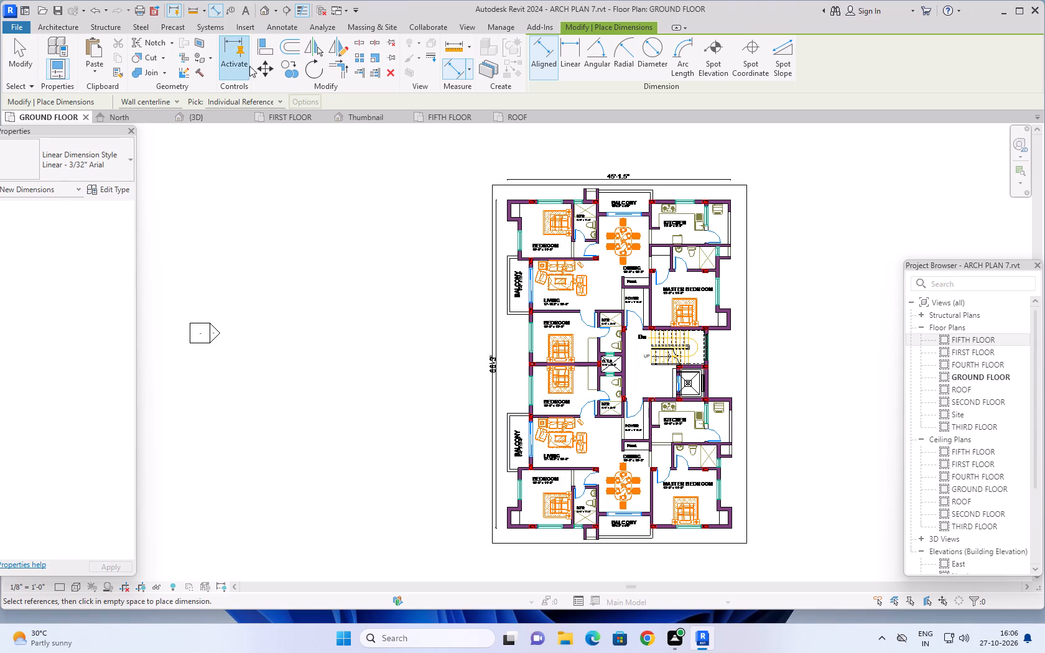
# On the FIFTH FLOOR plan, set up a Basic Wall 6" with an unconnected height of 3'.
pyautogui.click(442, 117)
pyautogui.click(68, 25)
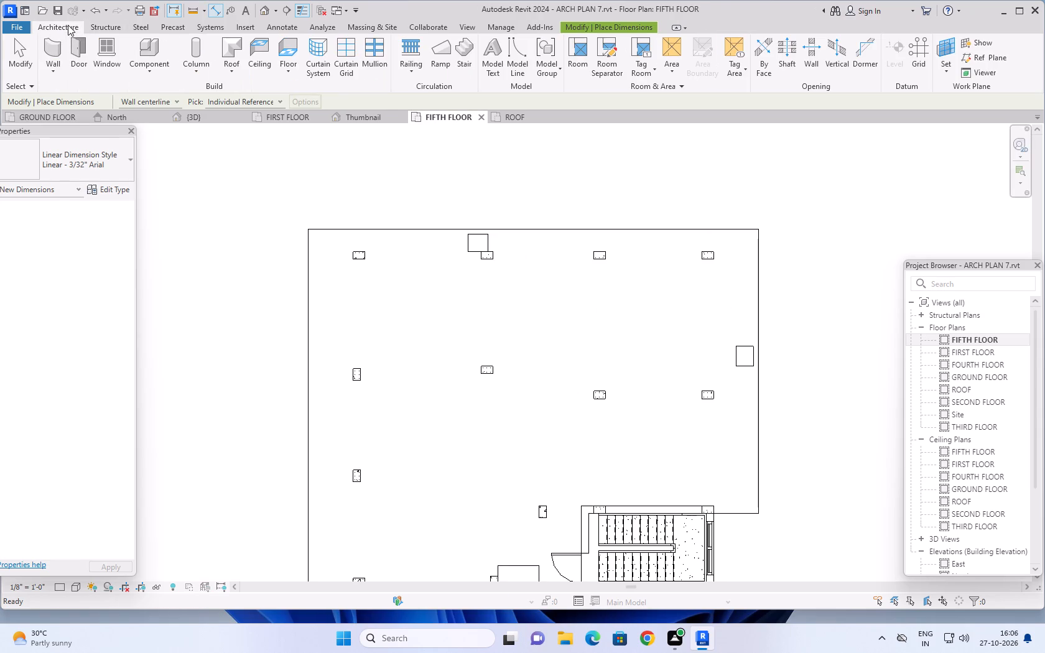
pyautogui.click(58, 44)
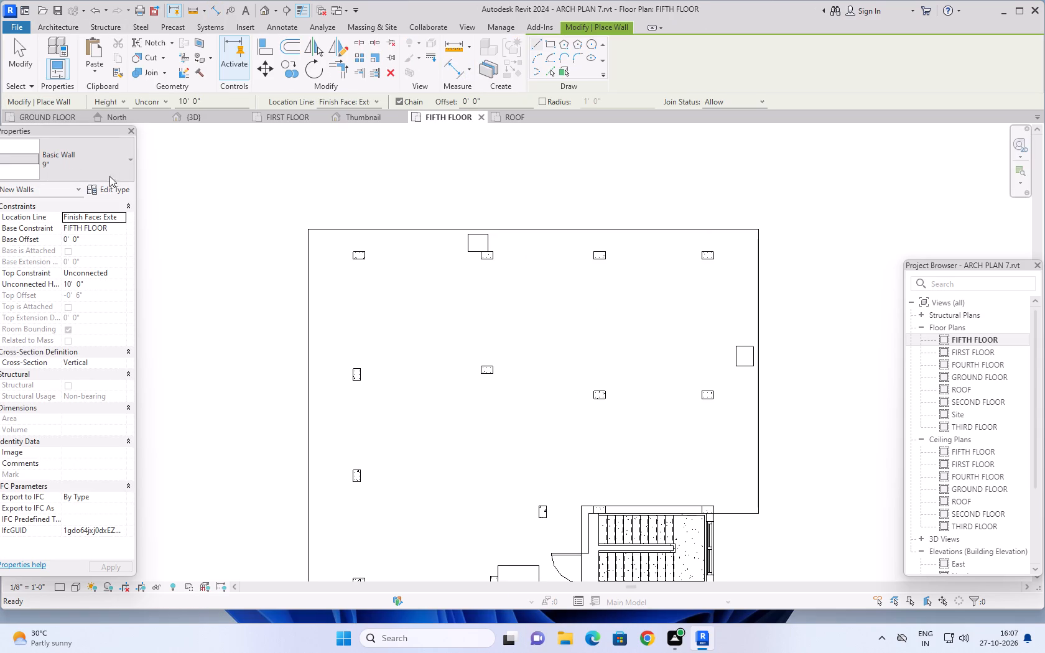
pyautogui.click(117, 164)
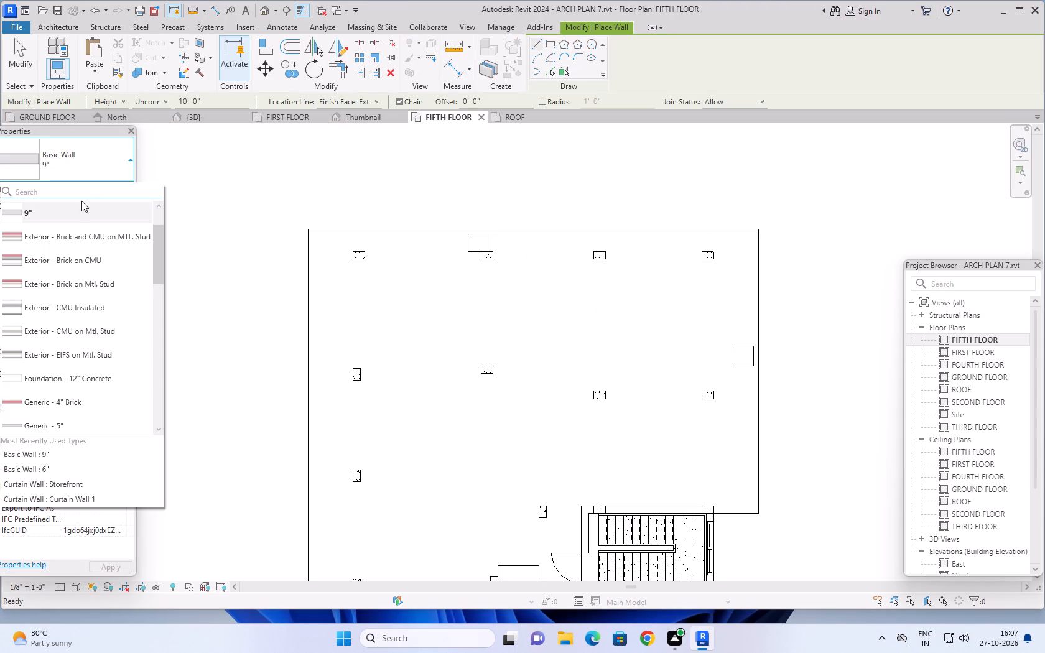
pyautogui.scroll(5, 72, 223)
pyautogui.click(38, 226)
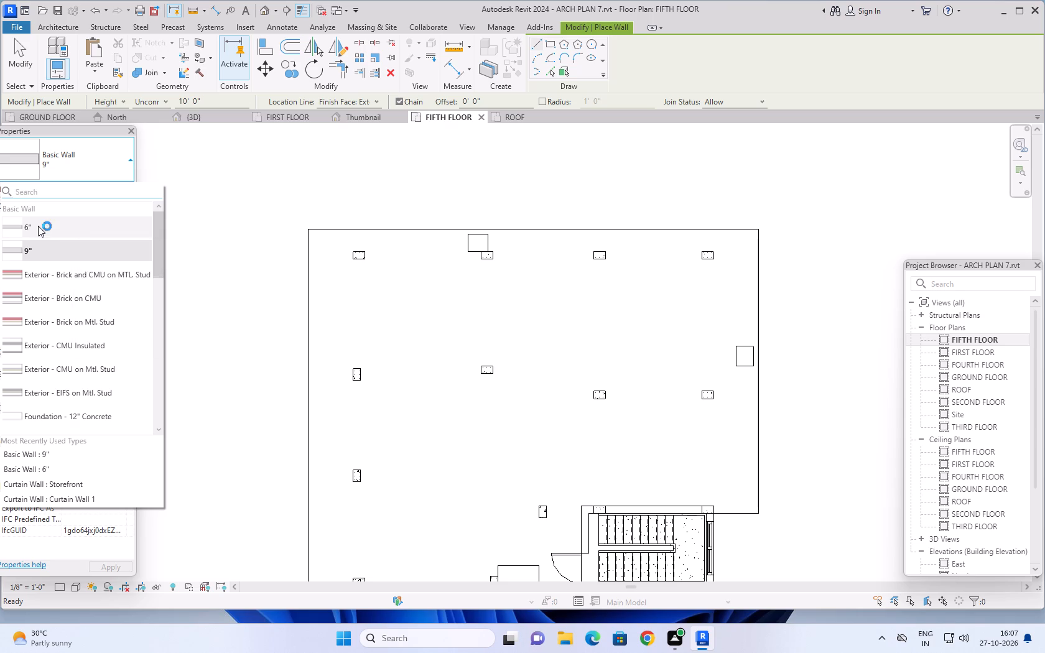
pyautogui.scroll(3, 682, 232)
pyautogui.scroll(2, 743, 240)
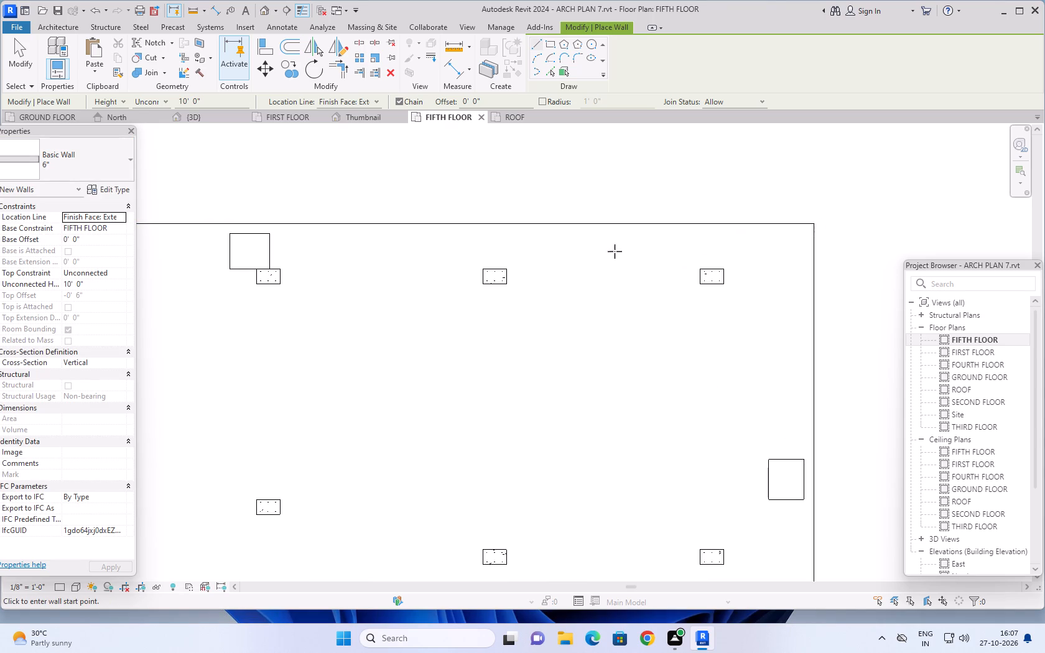
pyautogui.click(102, 280)
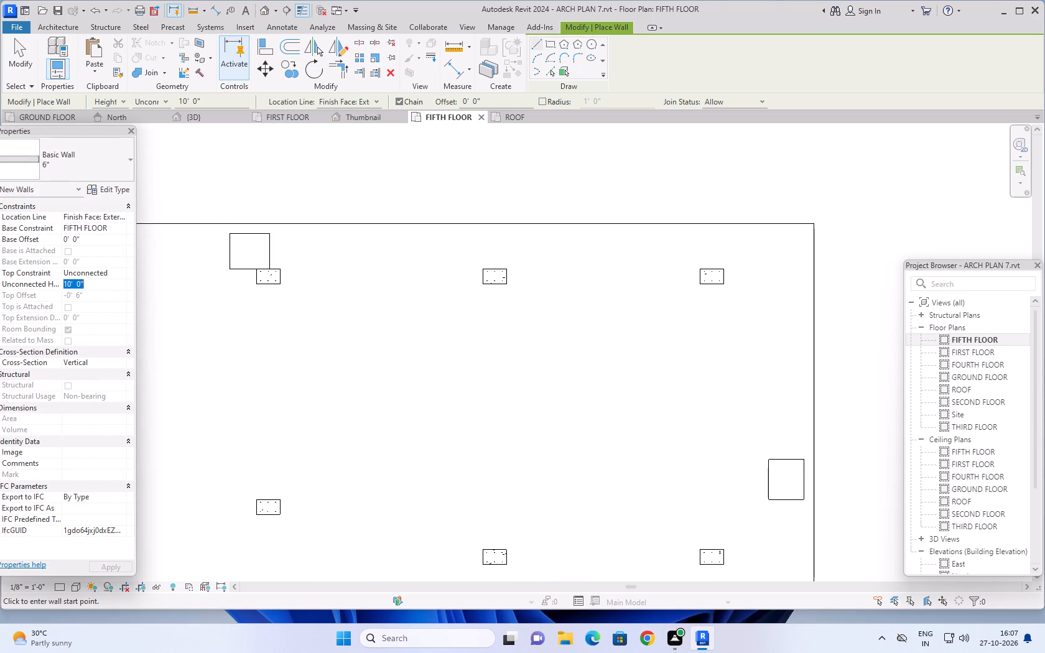
pyautogui.write("3'")
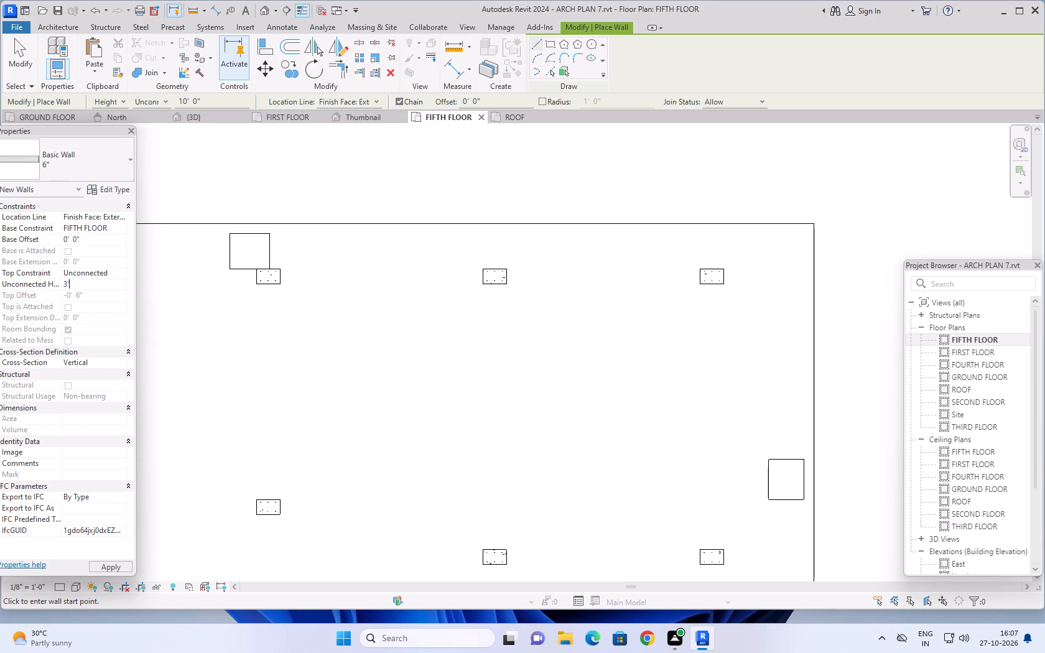
pyautogui.press('Return')
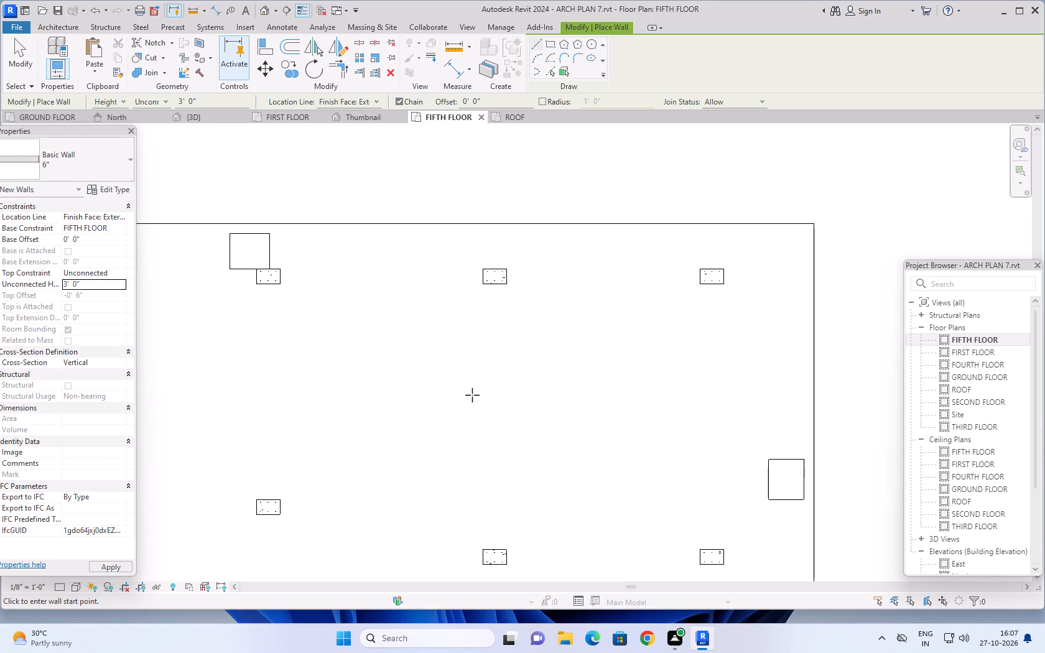
# Draw the wall inside the slab outline from the northeast corner along the 45' - 1 1/2" north edge and full west edge.
pyautogui.click(813, 225)
pyautogui.press('space')
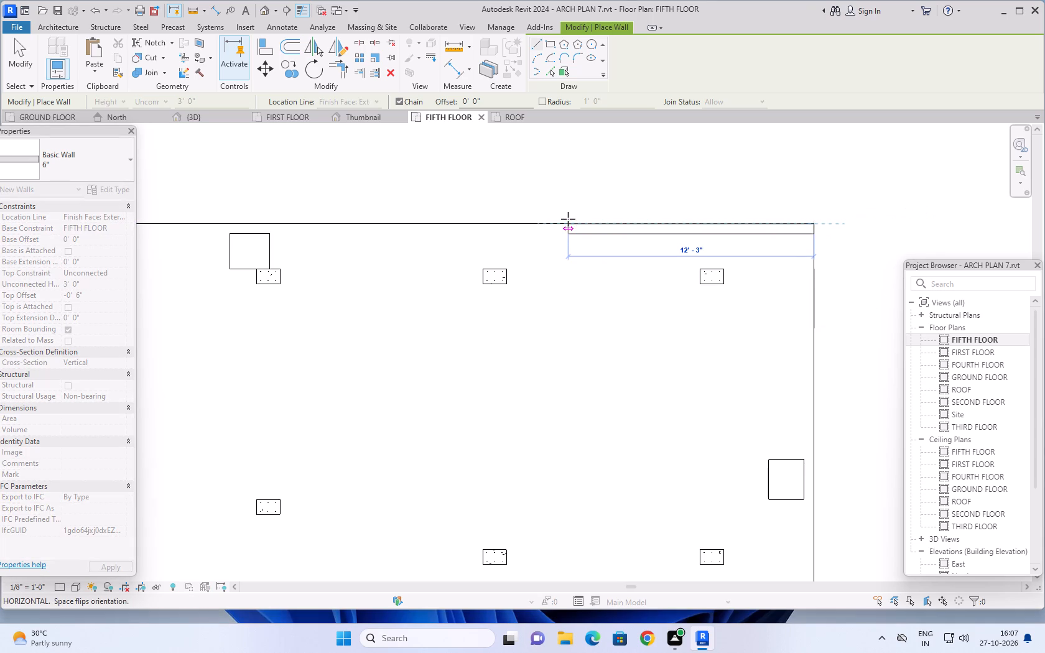
pyautogui.scroll(-4, 569, 220)
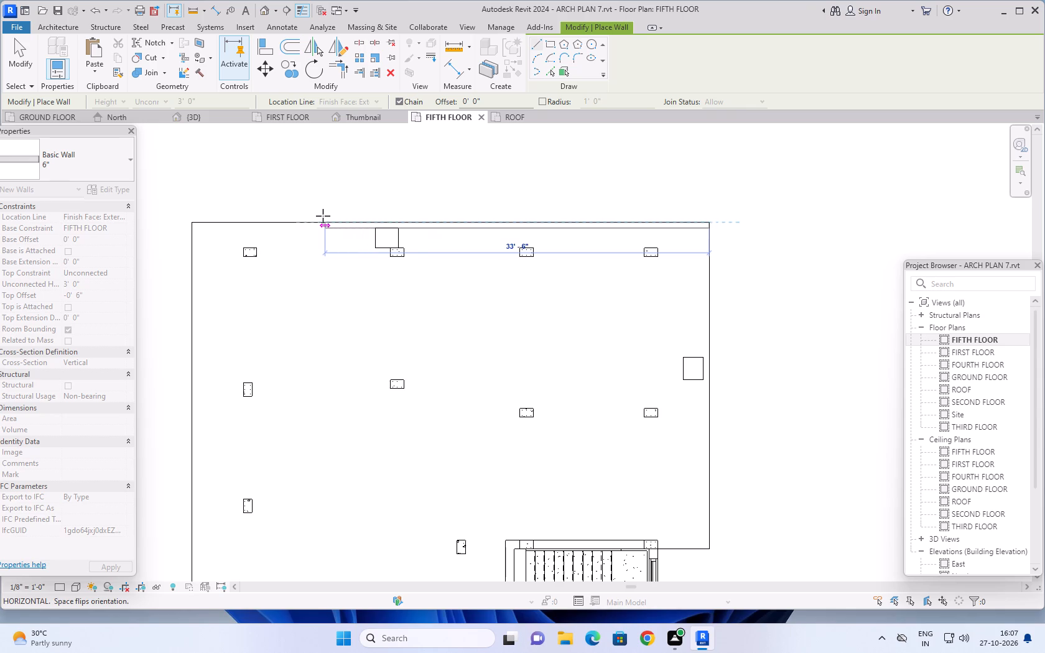
pyautogui.click(191, 223)
pyautogui.scroll(-2, 190, 368)
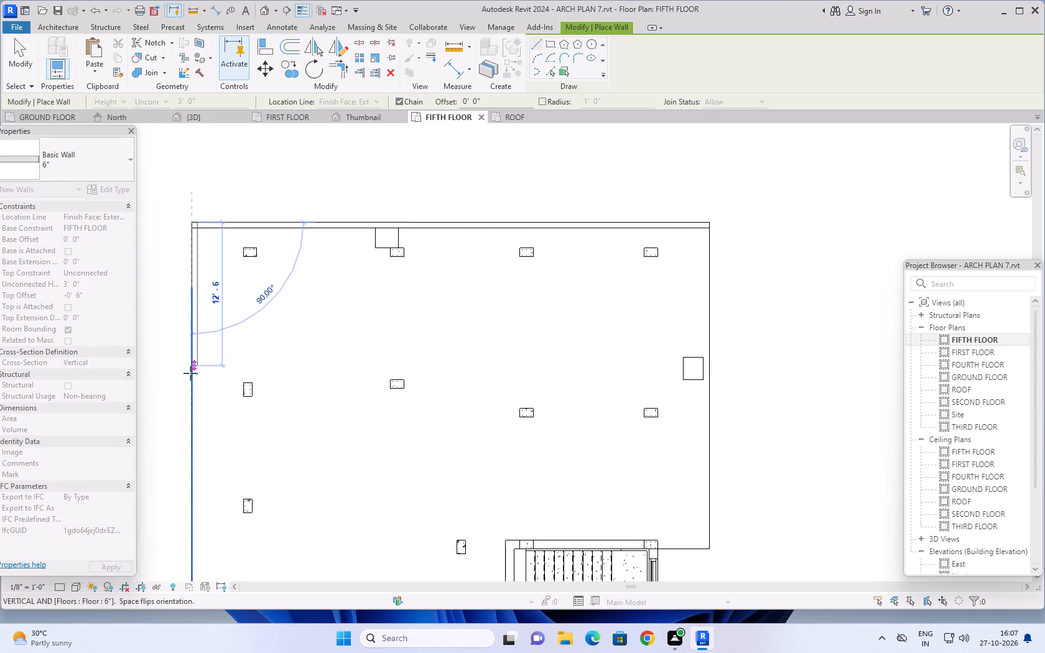
pyautogui.scroll(-6, 190, 373)
pyautogui.moveTo(192, 381); pyautogui.dragTo(266, 226, button='middle')
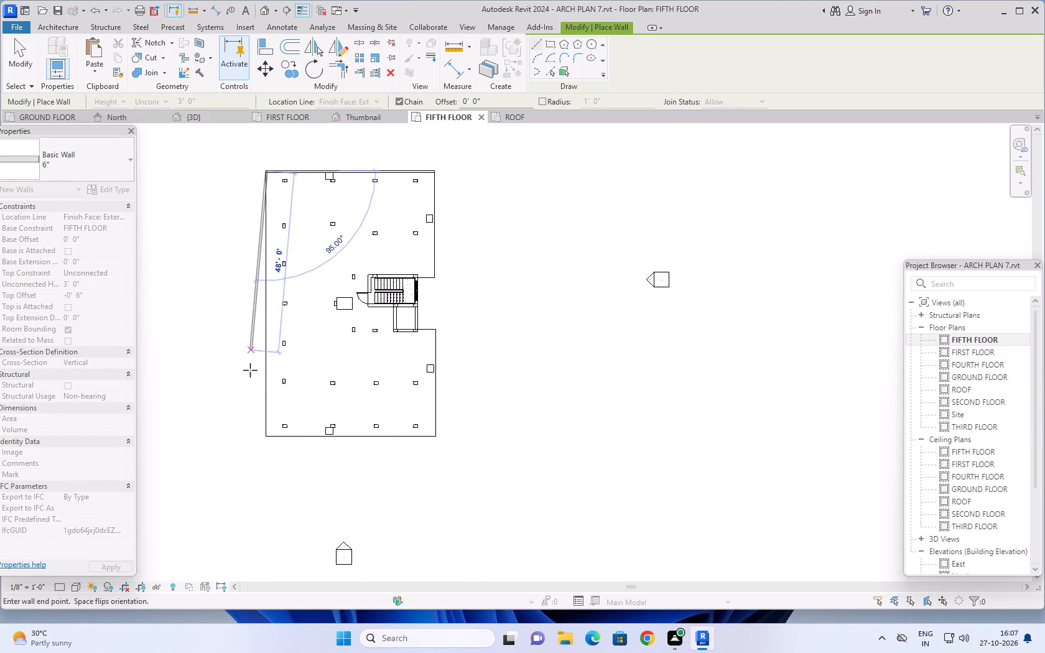
pyautogui.scroll(15, 267, 424)
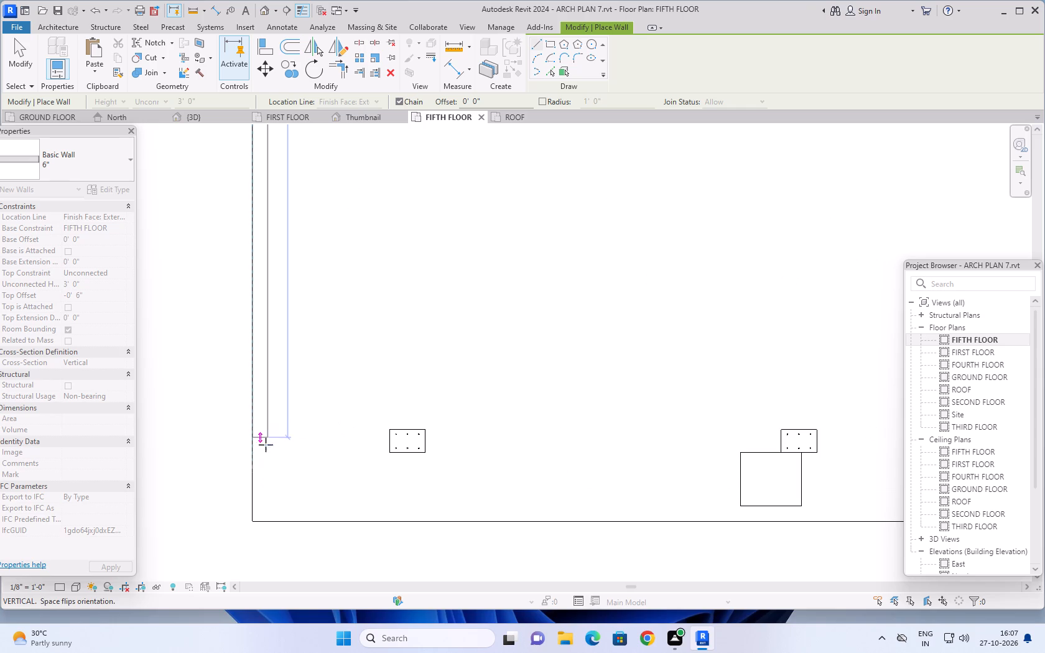
pyautogui.click(251, 520)
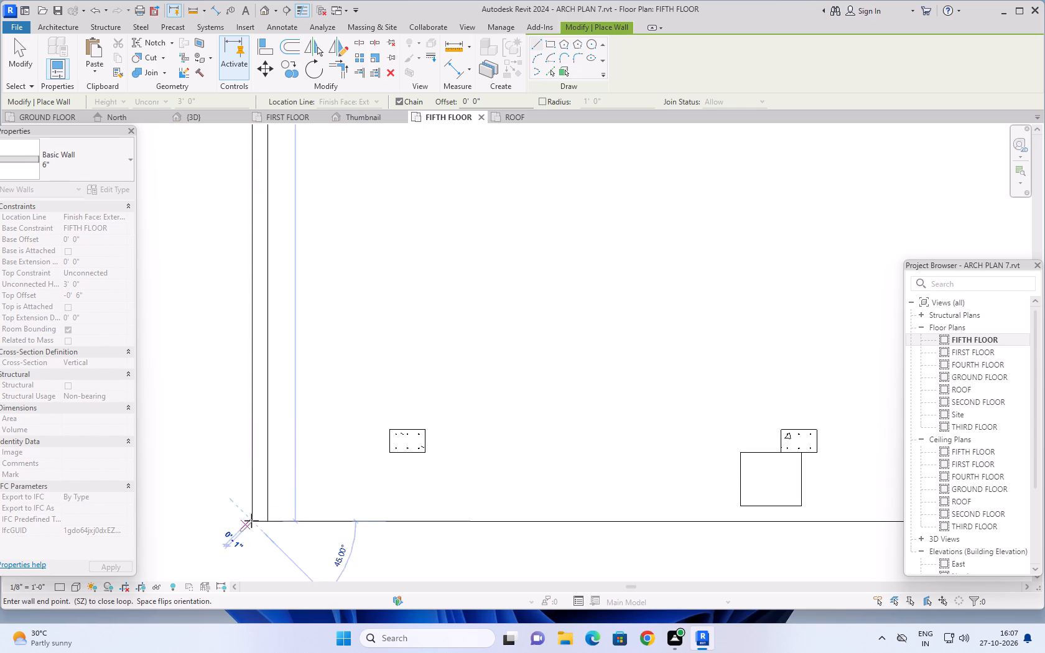
# Continue the wall along the slab's south edge to the southeast corner, 45' - 1 1/2" long.
pyautogui.scroll(-4, 547, 524)
pyautogui.moveTo(574, 521); pyautogui.dragTo(574, 521, button='middle')
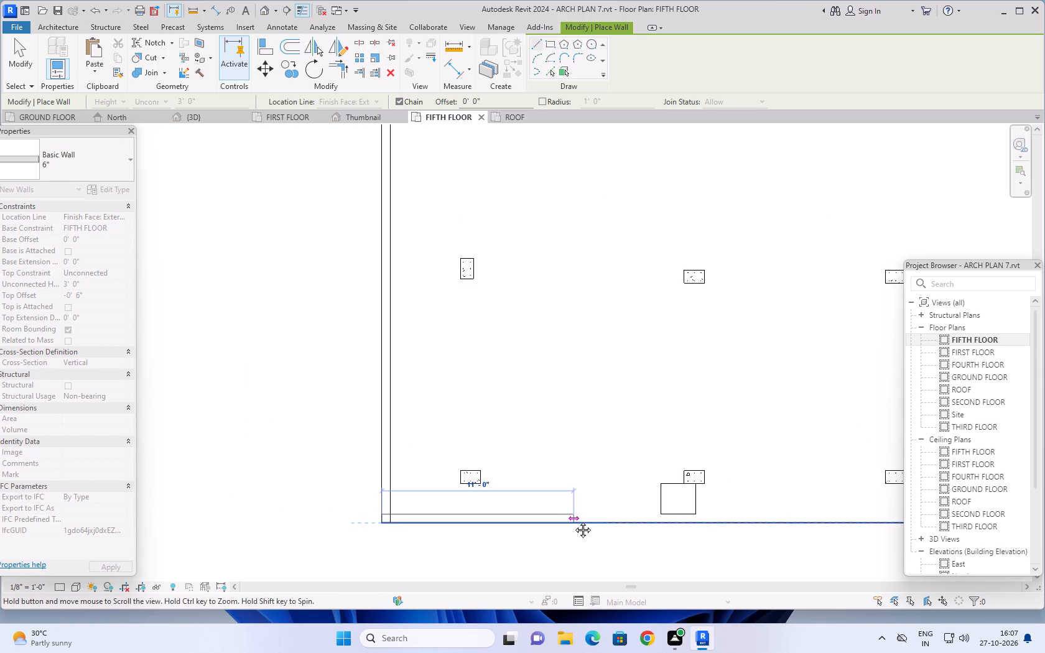
pyautogui.moveTo(574, 521); pyautogui.dragTo(276, 468, button='middle')
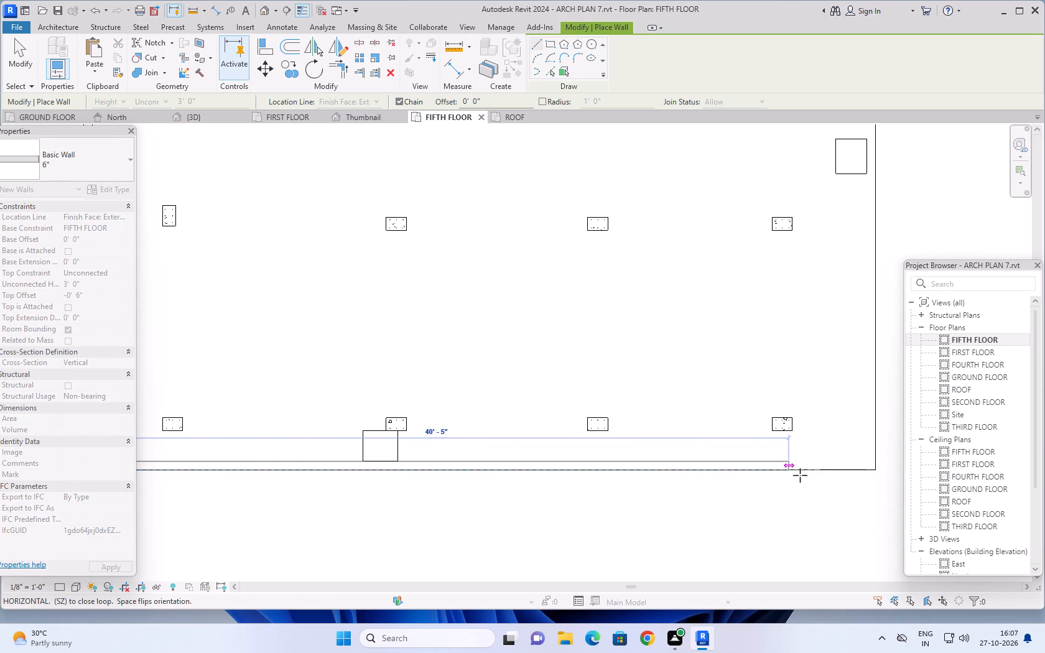
pyautogui.click(874, 469)
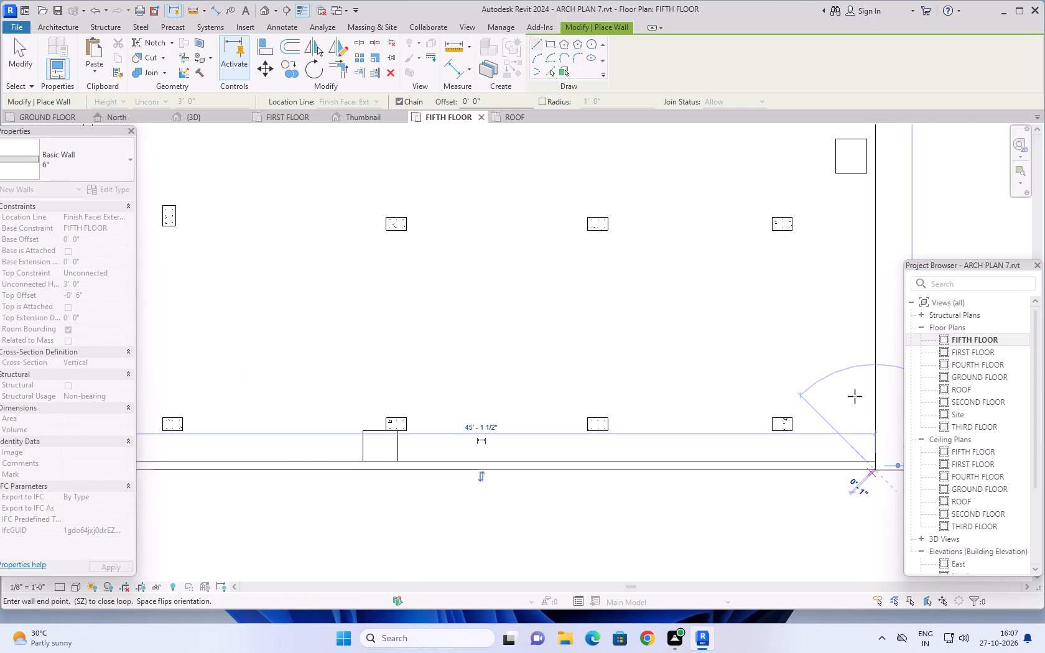
# Continue the wall north along the southern part of the east edge and return it west to the shaft corner, ending the chain.
pyautogui.scroll(-1, 880, 178)
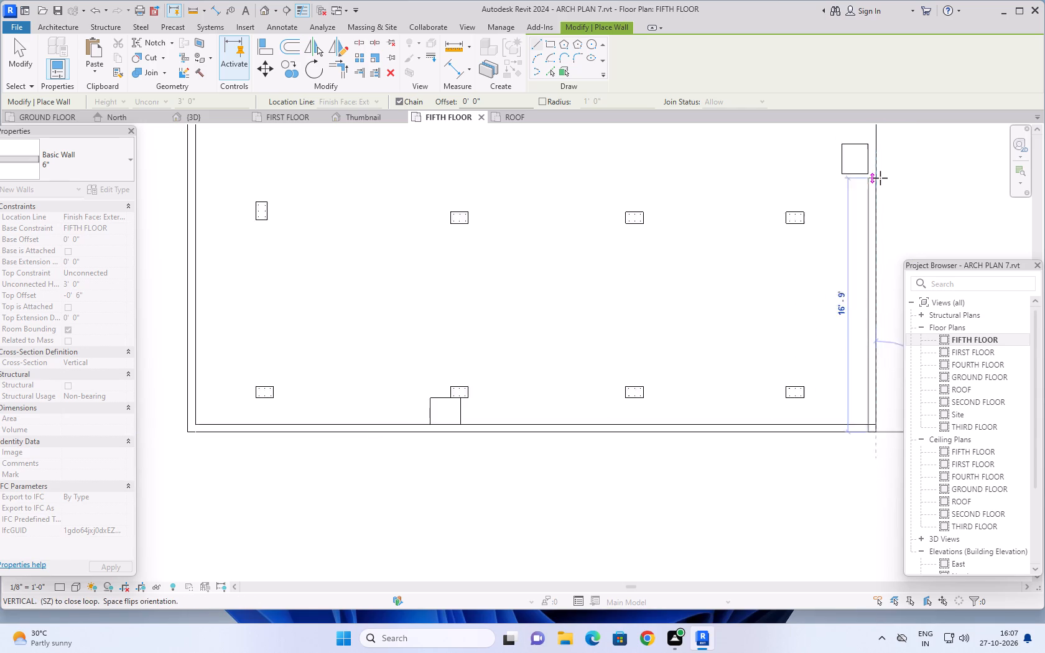
pyautogui.scroll(-3, 880, 178)
pyautogui.moveTo(880, 176); pyautogui.dragTo(792, 470, button='middle')
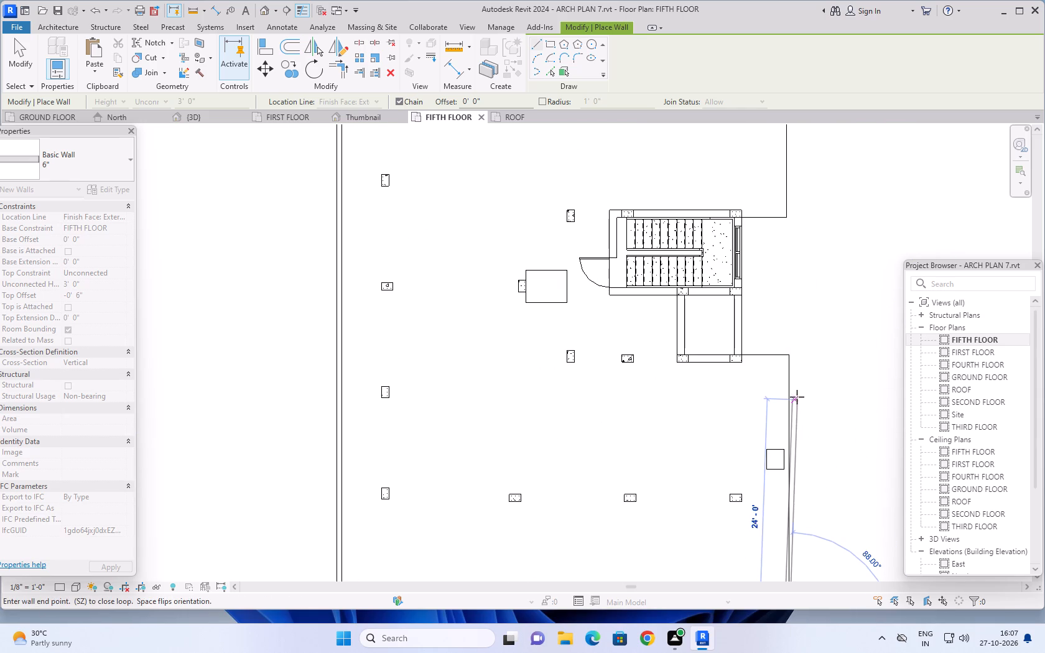
pyautogui.scroll(9, 791, 379)
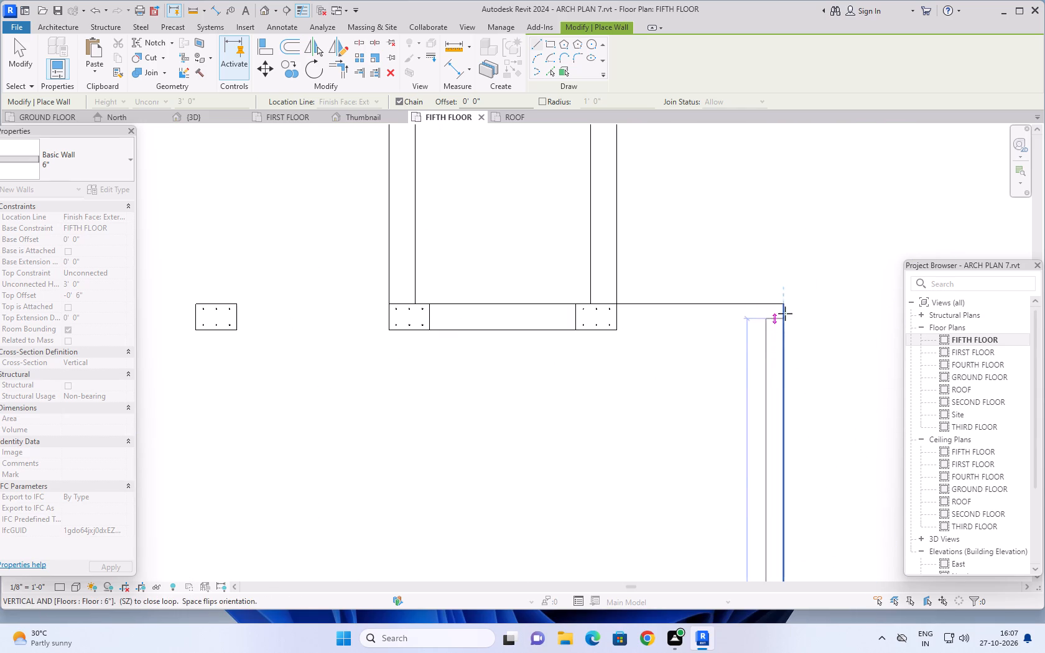
pyautogui.click(783, 305)
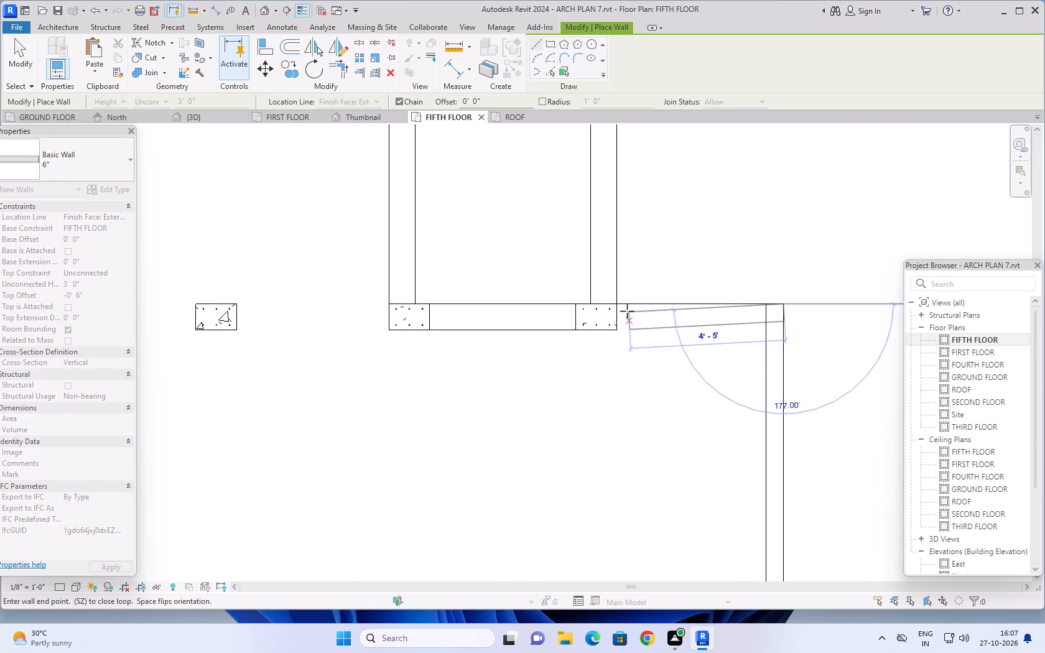
pyautogui.click(619, 306)
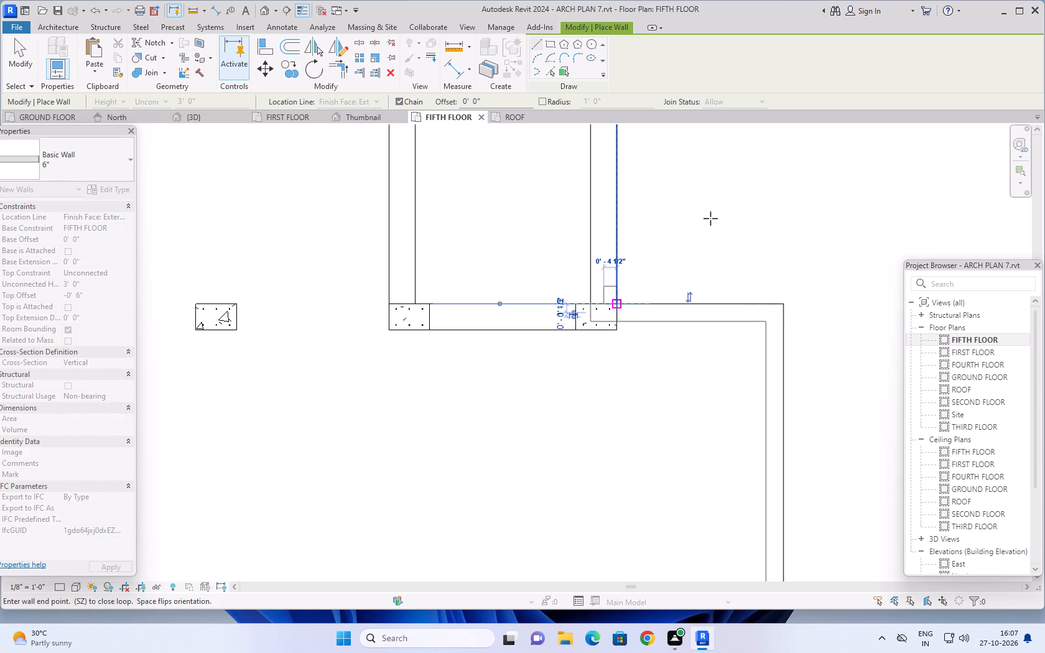
pyautogui.scroll(-7, 712, 218)
pyautogui.moveTo(728, 204); pyautogui.dragTo(654, 437, button='middle')
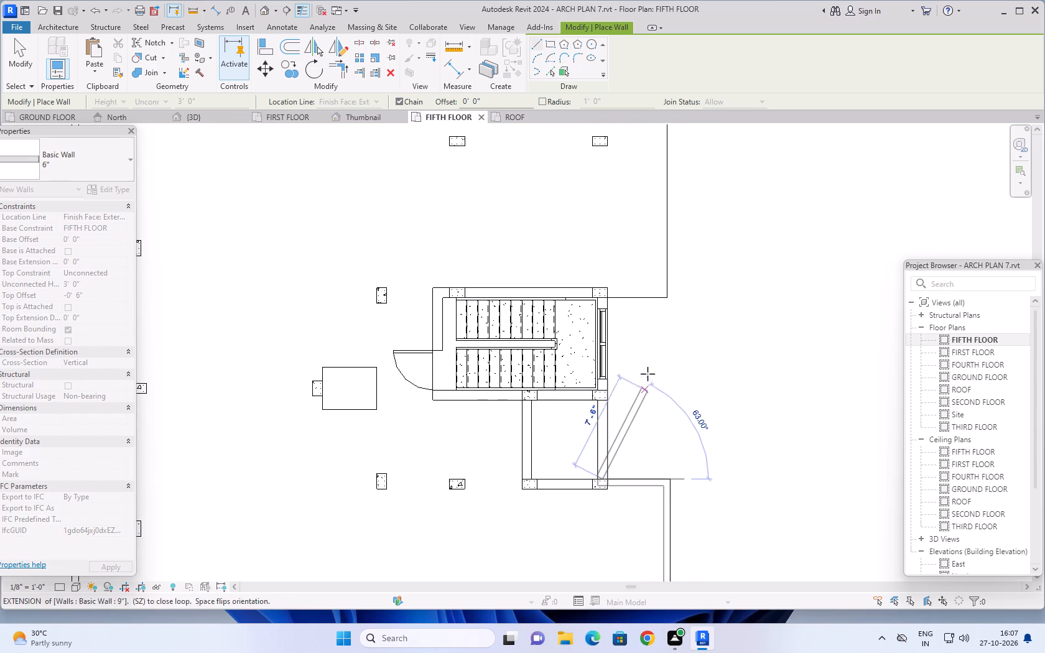
pyautogui.press('Escape')
# Draw a 4' - 6" wall from the staircase's northeast corner east along the slab edge, with its thickness inside the slab.
pyautogui.scroll(-7, 671, 301)
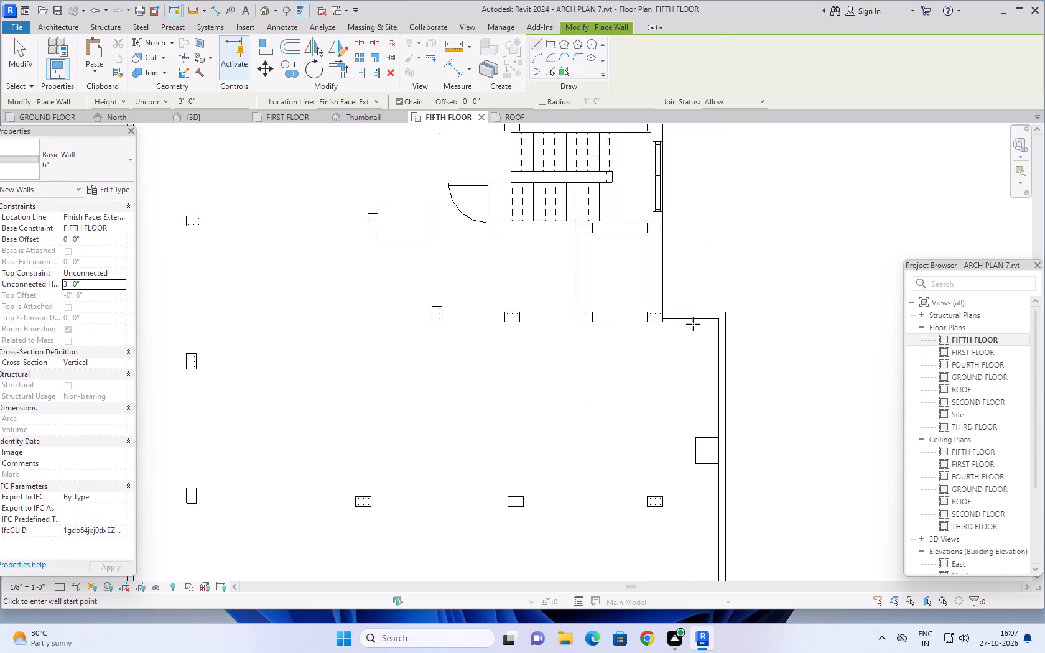
pyautogui.scroll(-5, 693, 324)
pyautogui.scroll(-2, 740, 264)
pyautogui.moveTo(753, 250); pyautogui.dragTo(662, 443, button='middle')
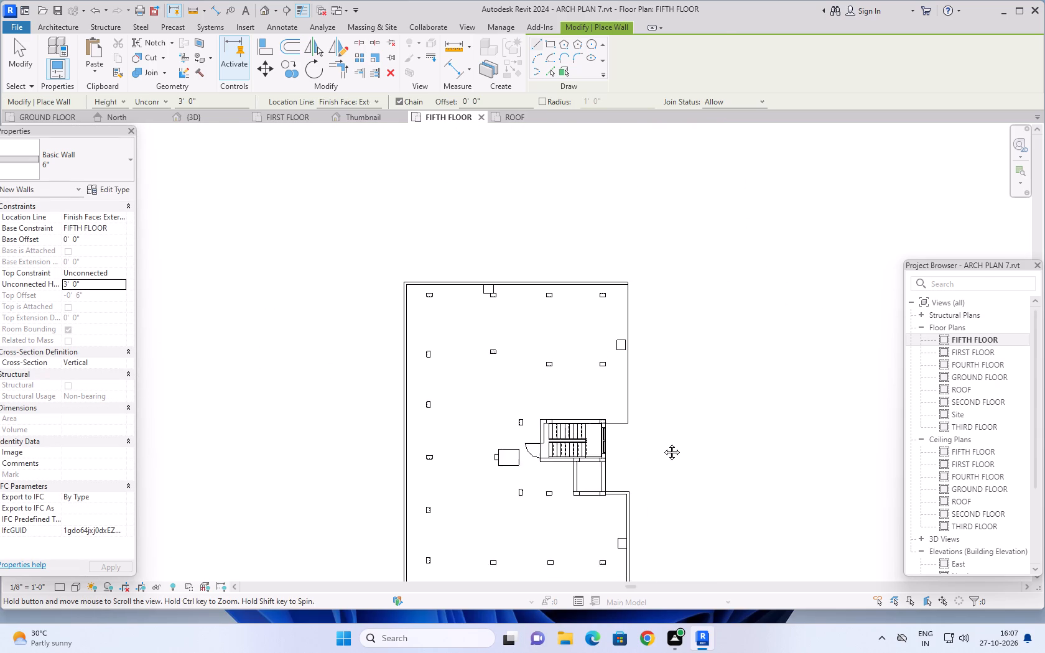
pyautogui.moveTo(662, 443); pyautogui.dragTo(643, 494, button='middle')
pyautogui.scroll(9, 595, 488)
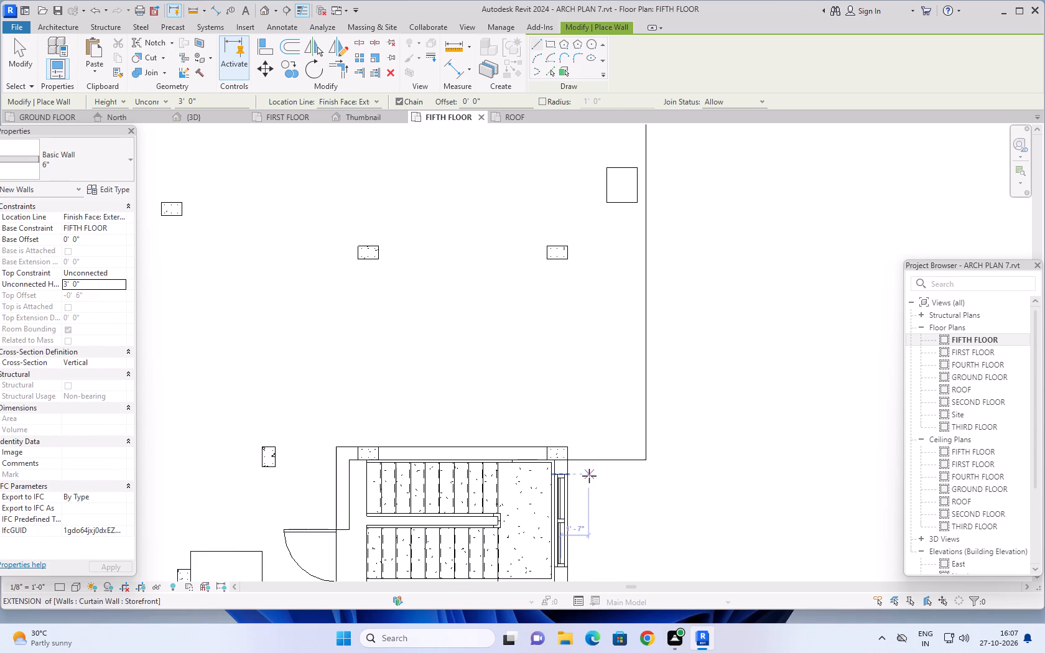
pyautogui.scroll(4, 589, 476)
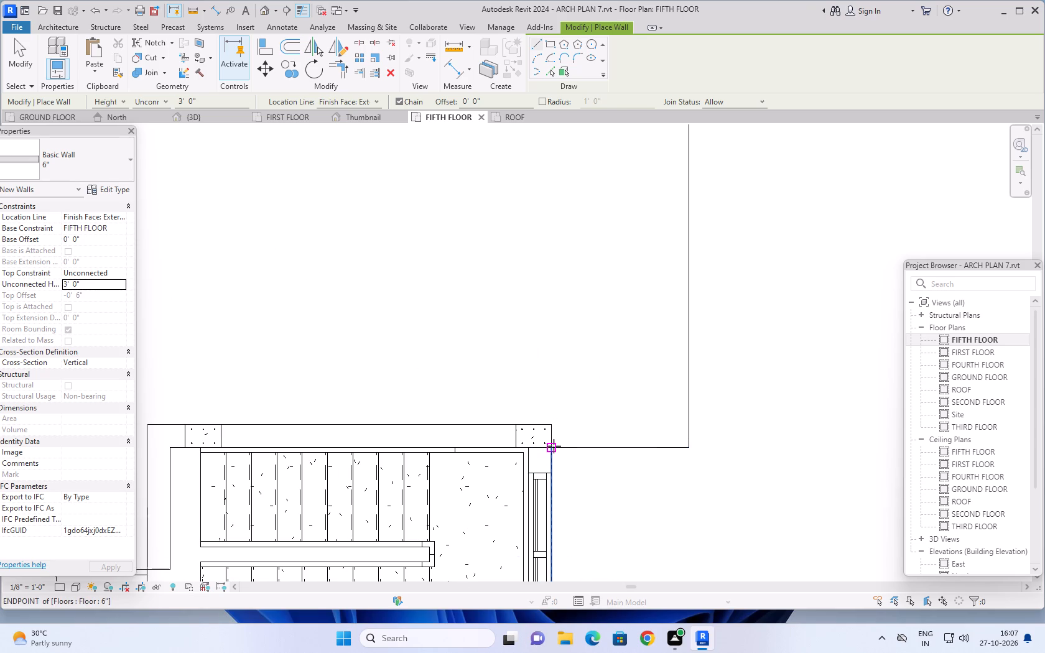
pyautogui.click(554, 446)
pyautogui.press('space')
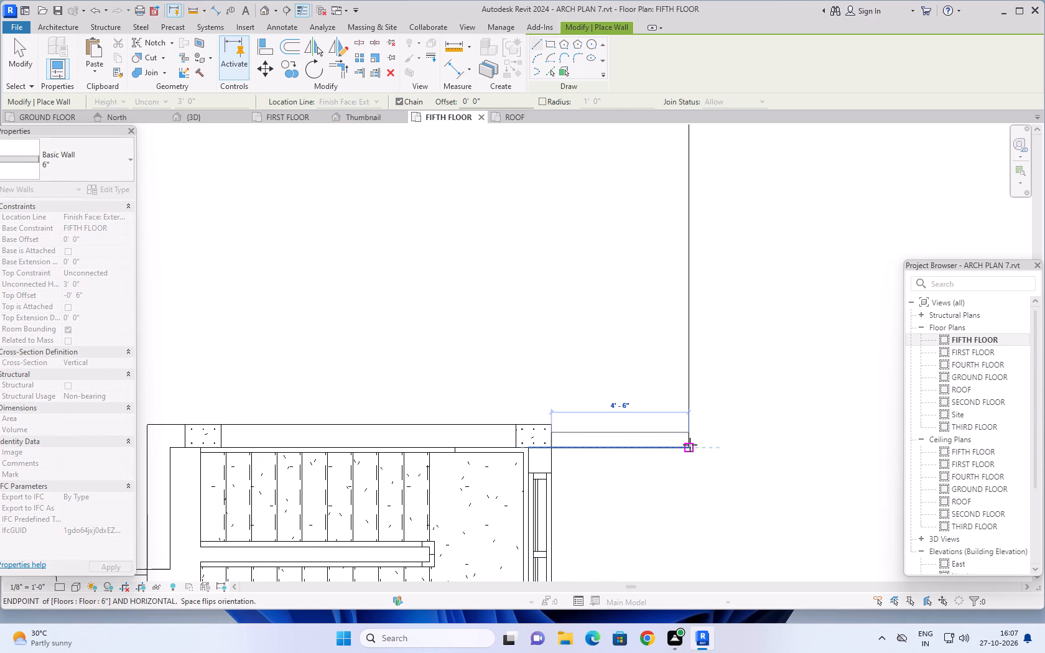
pyautogui.click(690, 445)
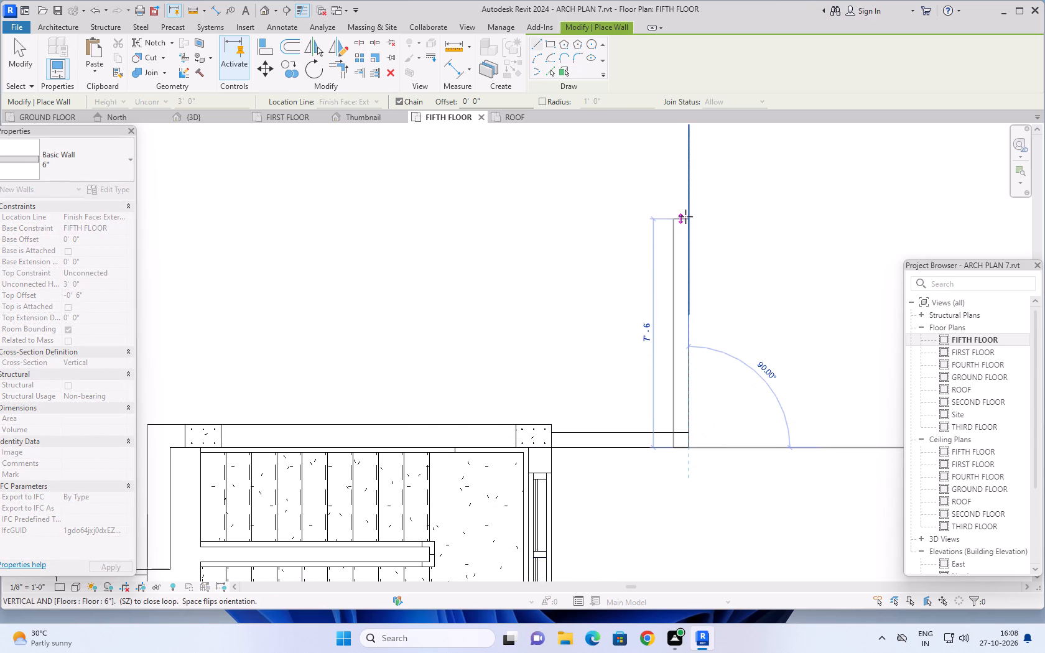
# Continue the wall north along the remaining east slab edge to meet the north wall, and end the chain.
pyautogui.scroll(-15, 685, 216)
pyautogui.moveTo(685, 207); pyautogui.dragTo(666, 428, button='middle')
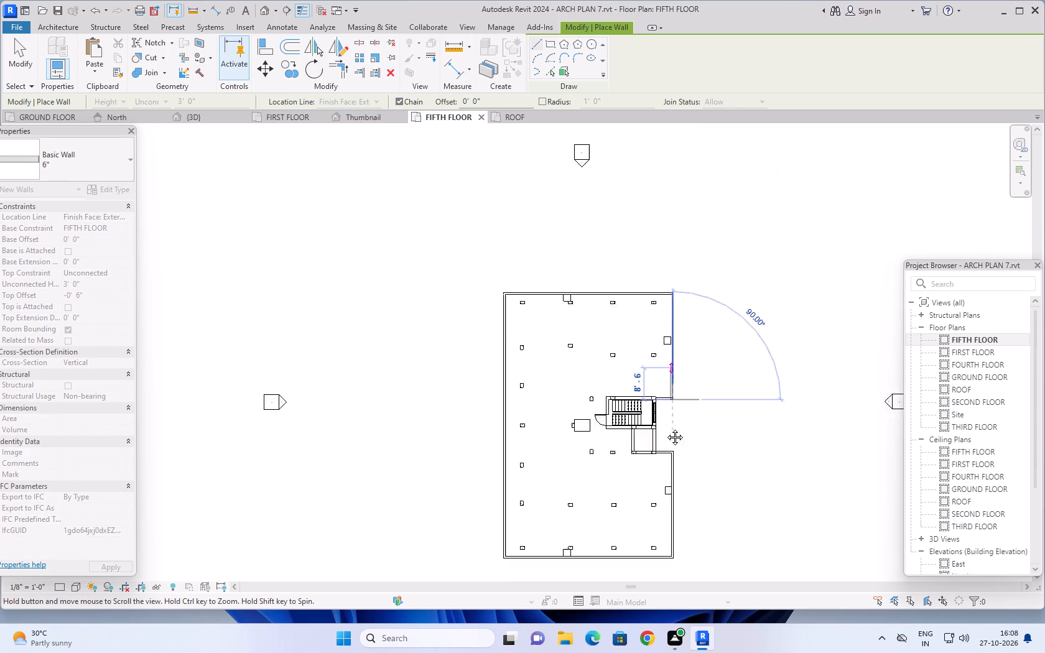
pyautogui.moveTo(666, 428); pyautogui.dragTo(654, 498, button='middle')
pyautogui.scroll(17, 653, 443)
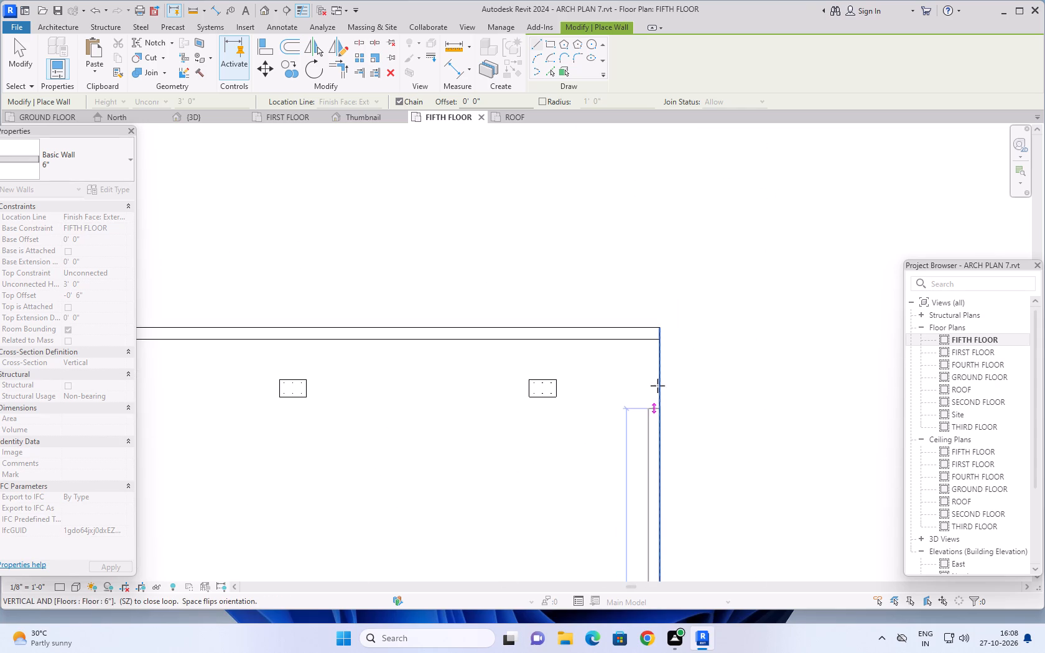
pyautogui.scroll(3, 658, 363)
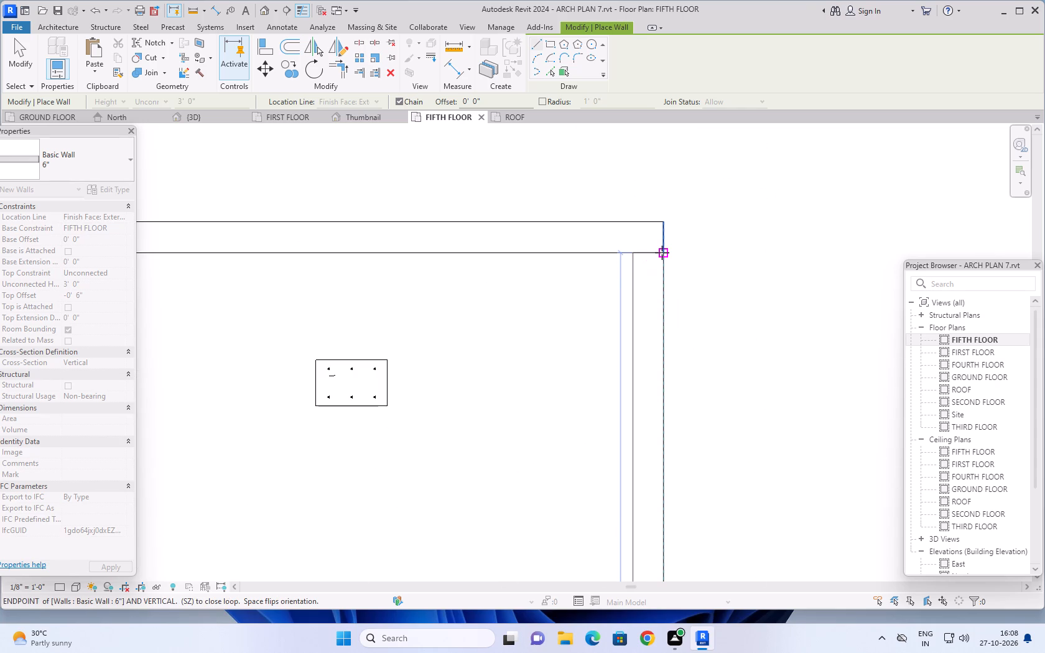
pyautogui.click(662, 252)
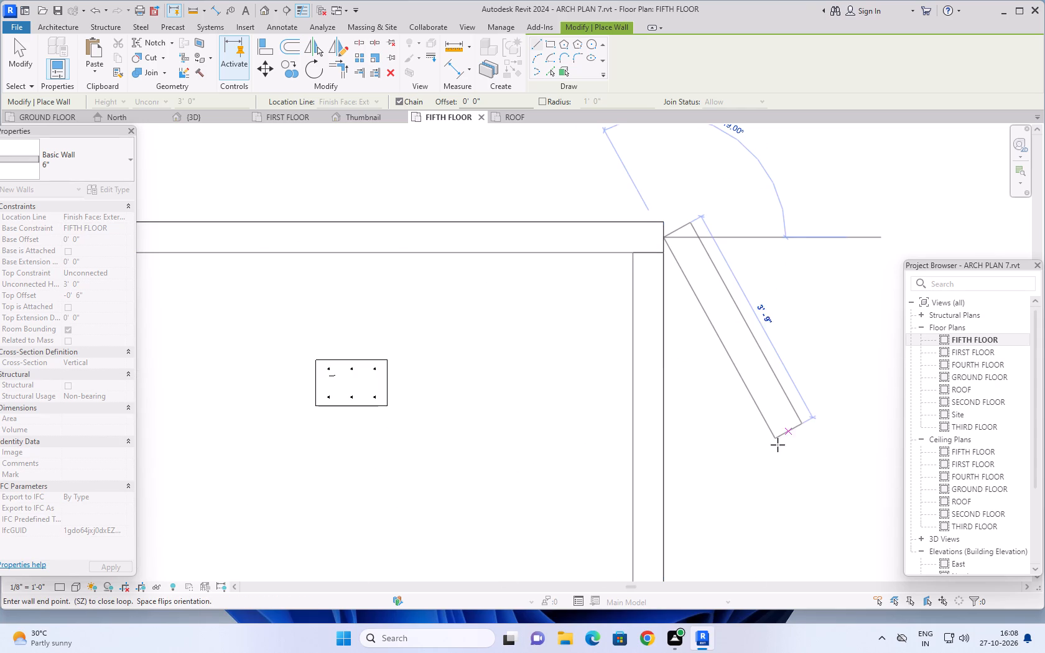
pyautogui.press('Escape')
pyautogui.scroll(-13, 778, 454)
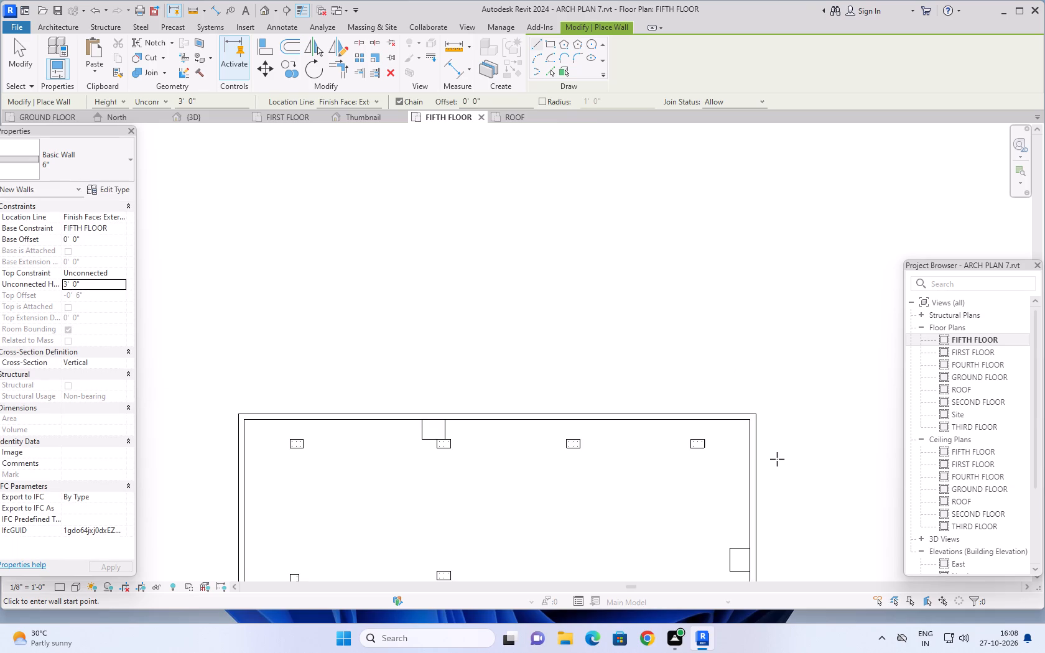
pyautogui.scroll(-5, 777, 460)
pyautogui.moveTo(788, 498); pyautogui.dragTo(748, 342, button='middle')
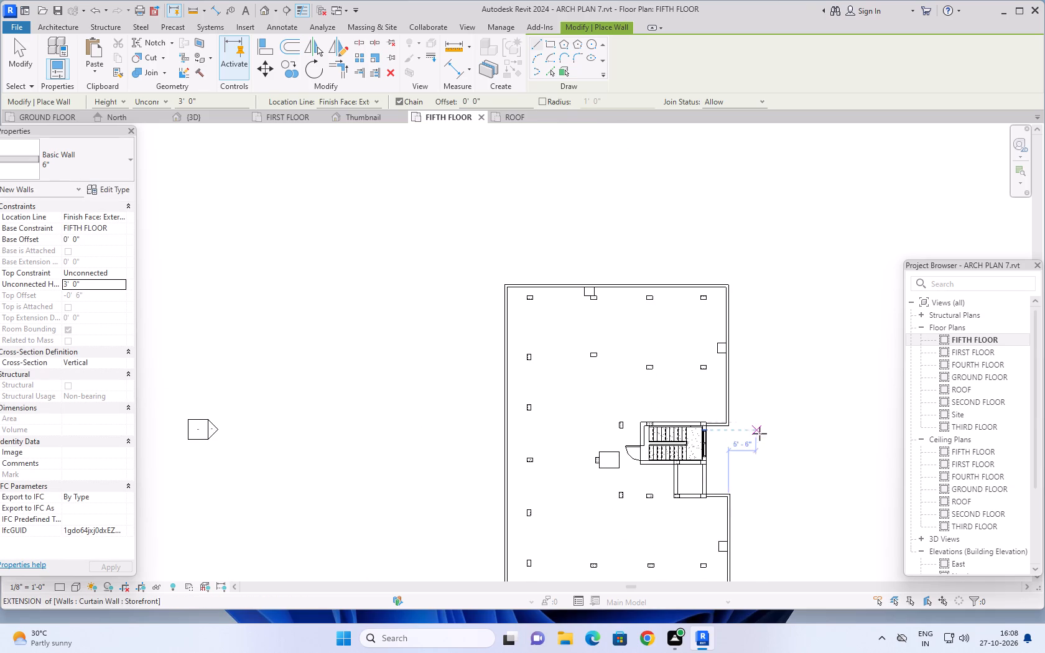
# End wall placement and examine the new fifth-floor parapet walls around the building in the 3D view.
pyautogui.click(192, 118)
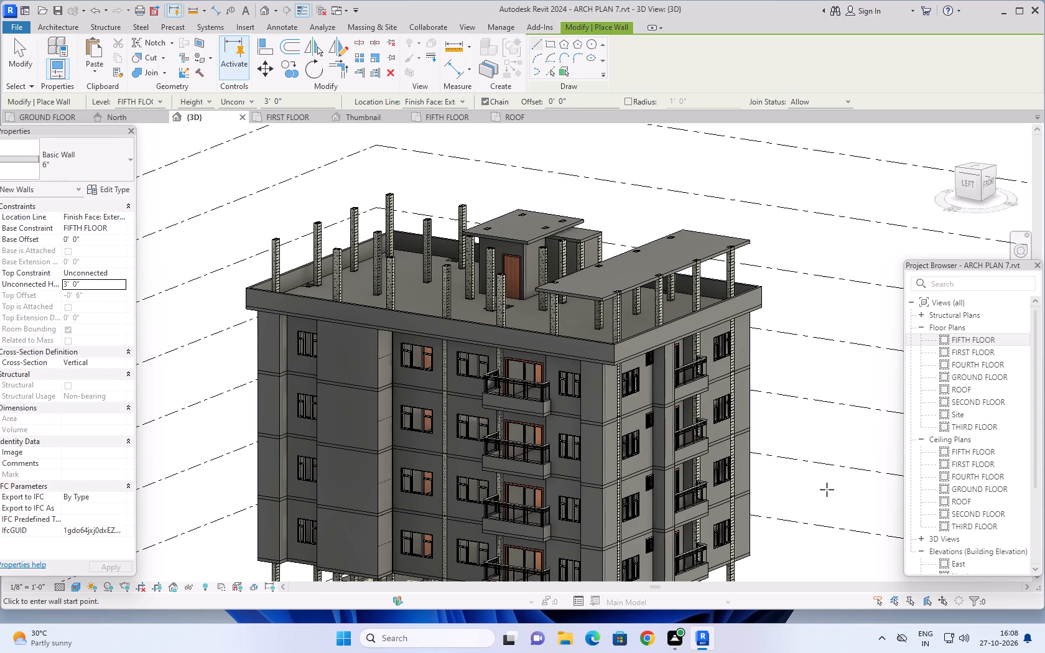
pyautogui.moveTo(830, 488); pyautogui.dragTo(763, 457, button='middle')
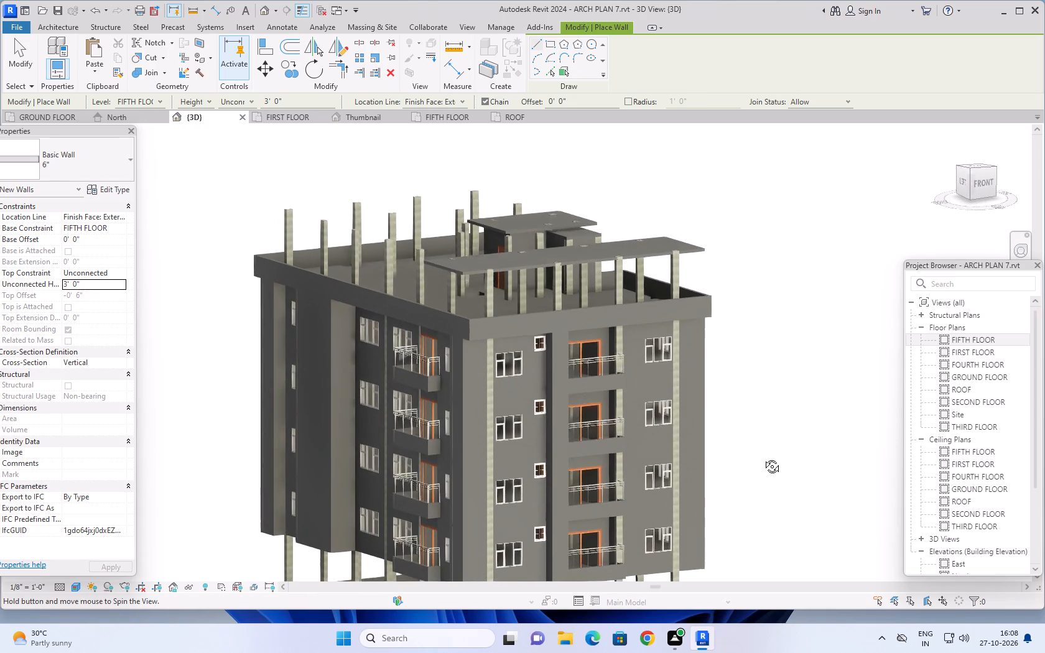
pyautogui.moveTo(763, 457); pyautogui.dragTo(767, 456, button='middle')
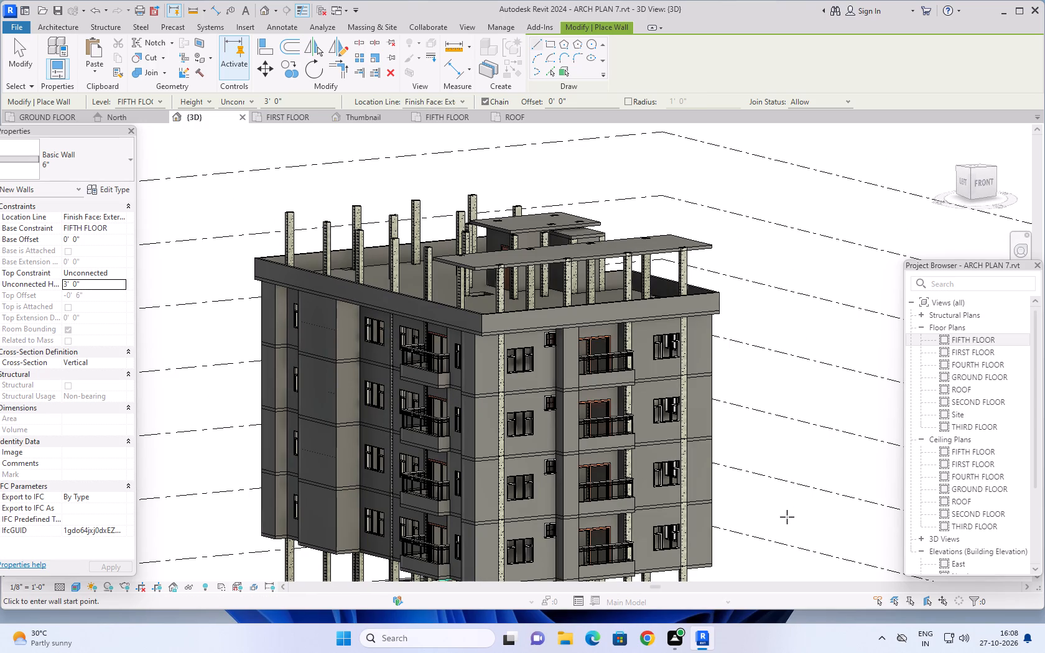
pyautogui.keyDown('shift'); pyautogui.moveTo(775, 495); pyautogui.dragTo(802, 492, button='middle'); pyautogui.keyUp('shift')
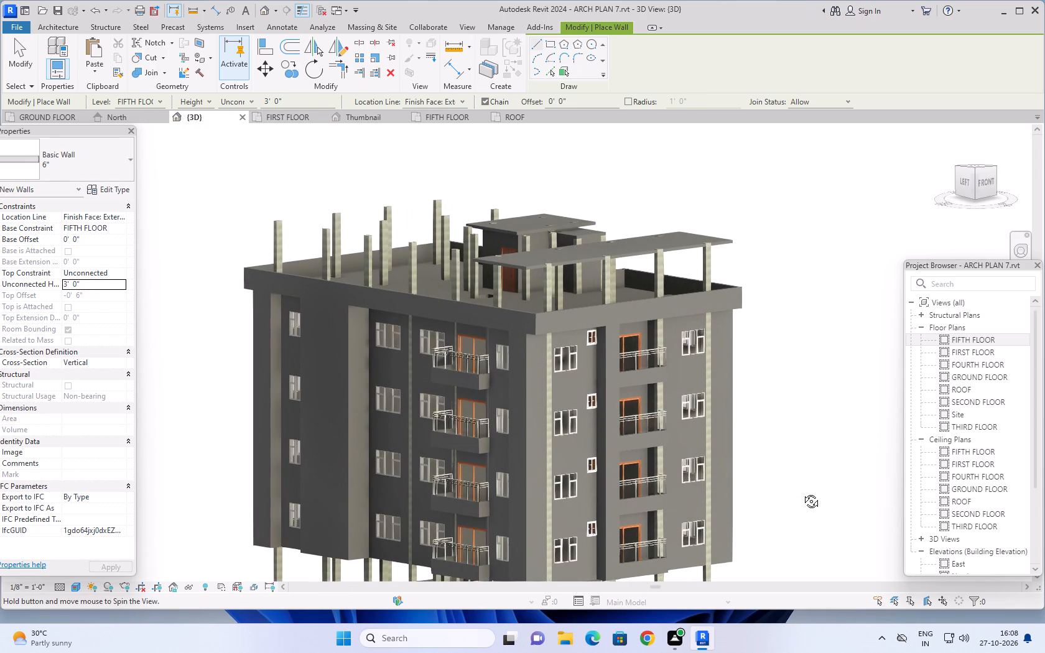
pyautogui.keyDown('shift'); pyautogui.moveTo(802, 492); pyautogui.dragTo(730, 497, button='middle'); pyautogui.keyUp('shift')
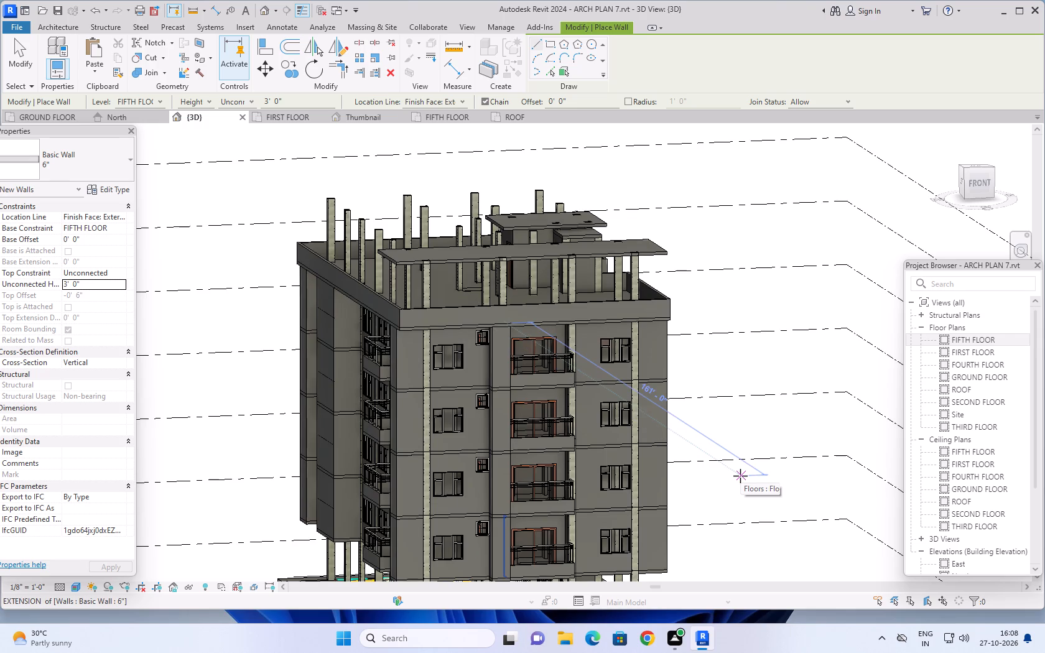
pyautogui.press('Escape')
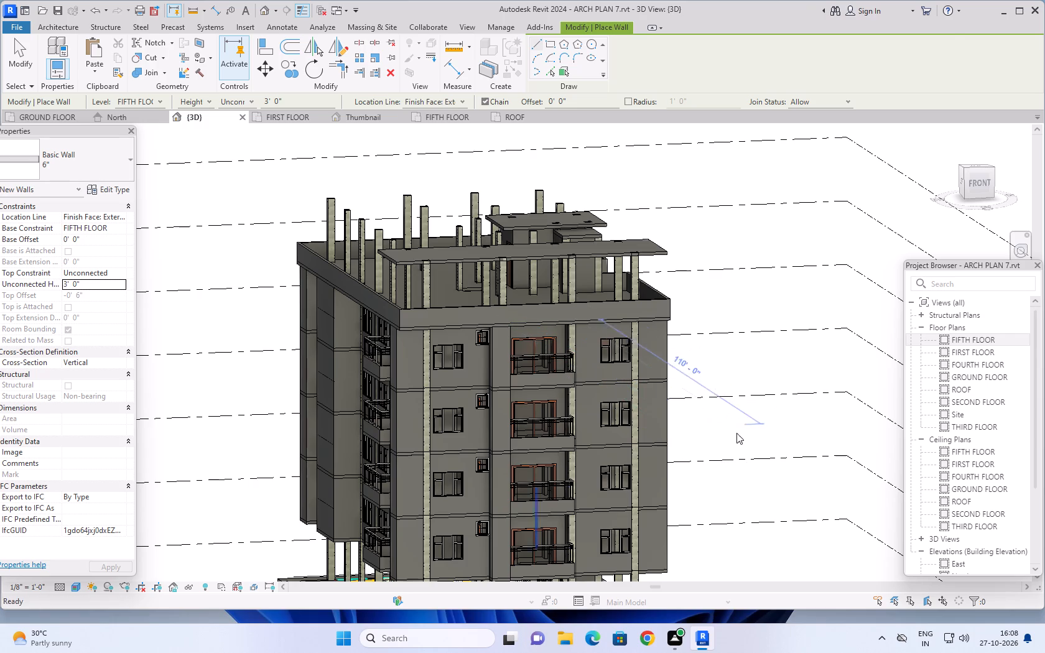
pyautogui.moveTo(717, 496); pyautogui.dragTo(741, 481, button='middle')
pyautogui.moveTo(734, 481); pyautogui.dragTo(738, 481, button='middle')
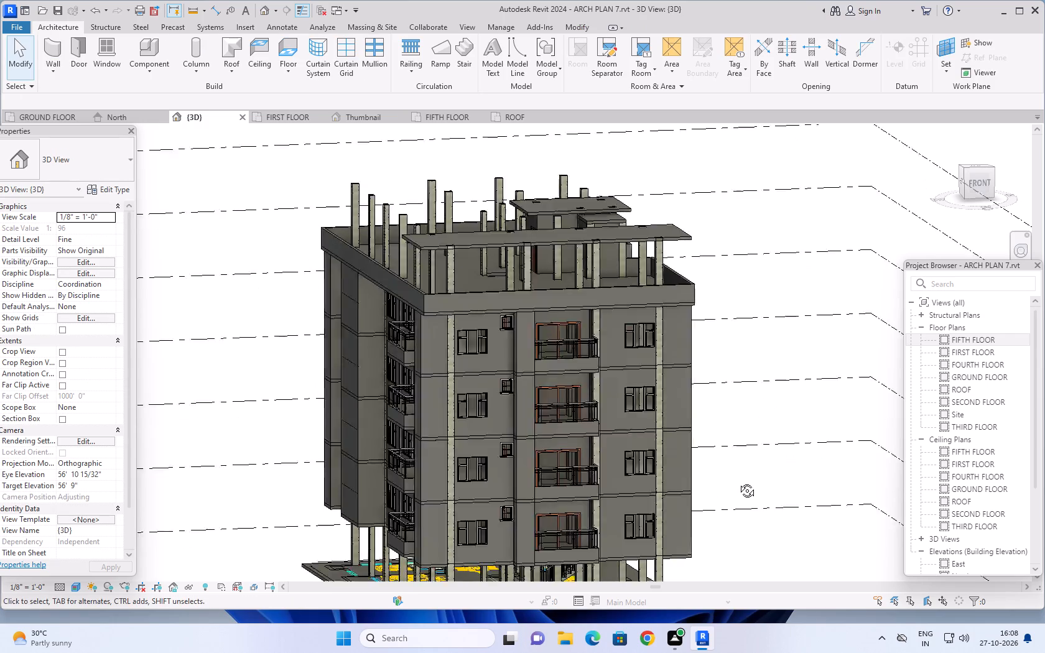
pyautogui.moveTo(738, 481); pyautogui.dragTo(567, 524, button='middle')
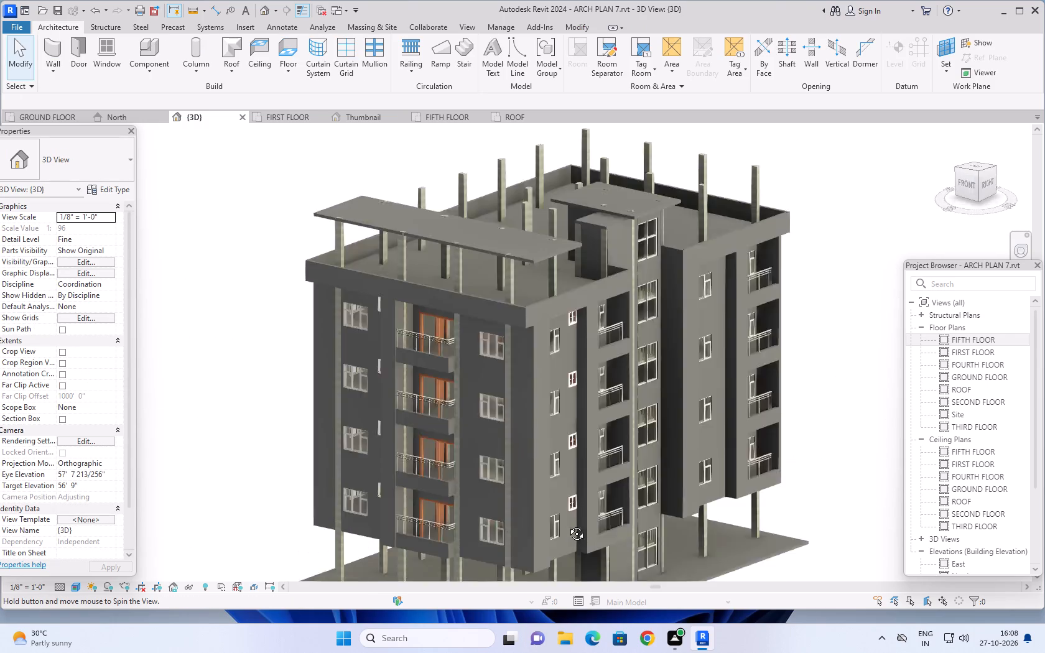
pyautogui.moveTo(567, 524); pyautogui.dragTo(397, 515, button='middle')
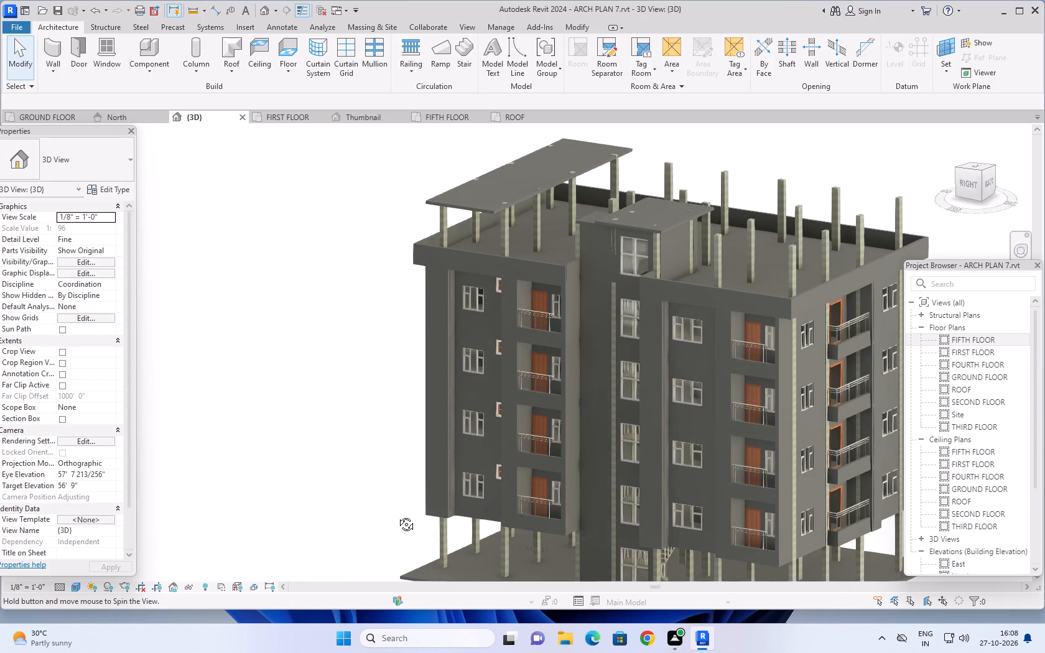
pyautogui.moveTo(397, 515); pyautogui.dragTo(494, 544, button='middle')
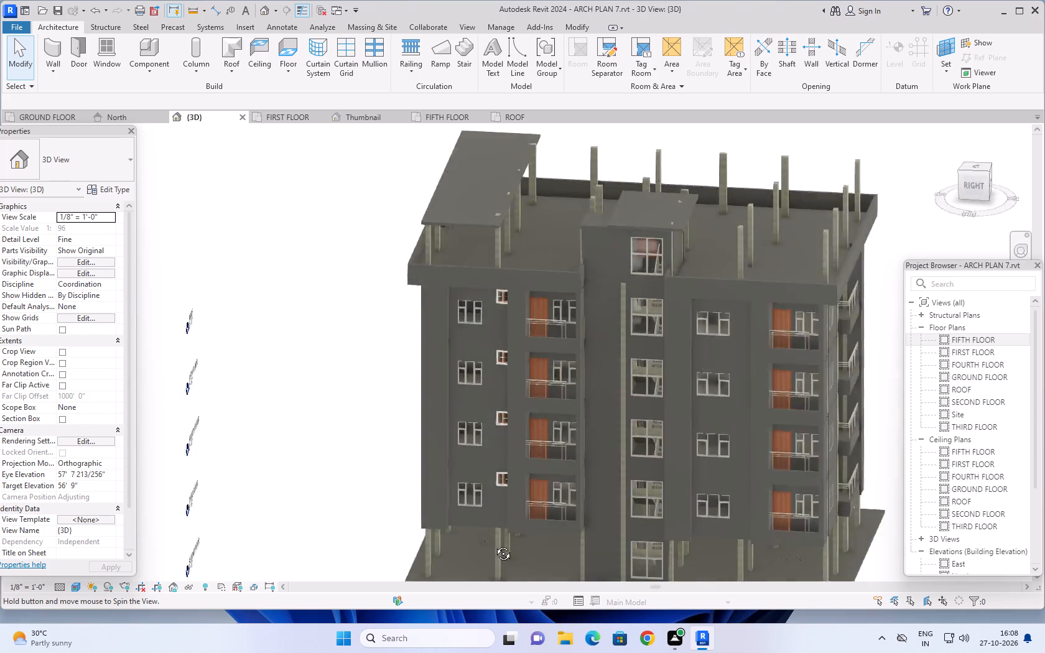
pyautogui.moveTo(494, 544); pyautogui.dragTo(781, 488, button='middle')
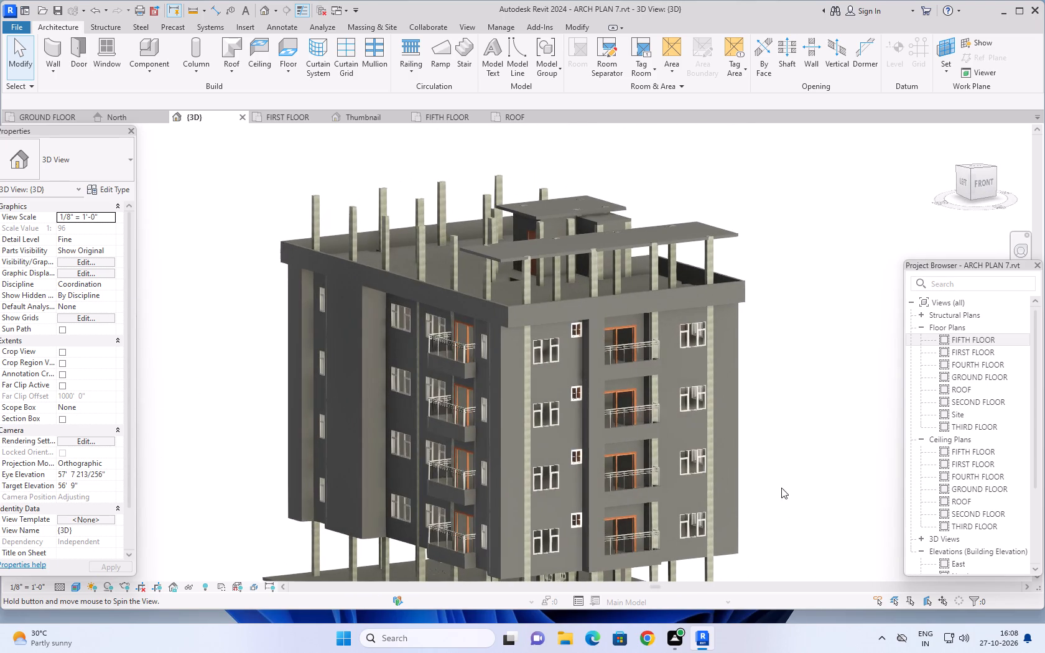
# Examine the terrace slab and its parapet walls in 3D from above and from the front.
pyautogui.scroll(-2, 793, 476)
pyautogui.moveTo(793, 476); pyautogui.dragTo(794, 465, button='middle')
pyautogui.keyDown('shift'); pyautogui.moveTo(810, 420); pyautogui.dragTo(796, 496, button='middle'); pyautogui.keyUp('shift')
pyautogui.keyDown('shift'); pyautogui.moveTo(807, 412); pyautogui.dragTo(808, 491, button='middle'); pyautogui.keyUp('shift')
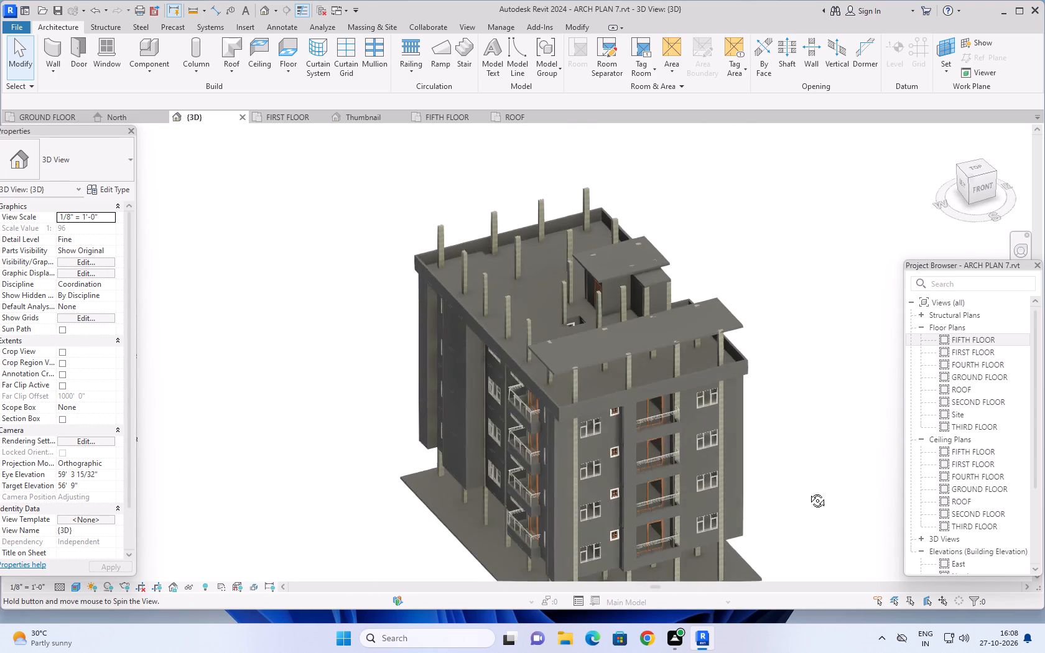
pyautogui.keyDown('shift'); pyautogui.moveTo(808, 491); pyautogui.dragTo(829, 514, button='middle'); pyautogui.keyUp('shift')
pyautogui.moveTo(817, 401); pyautogui.dragTo(812, 500, button='middle')
pyautogui.moveTo(784, 382); pyautogui.dragTo(783, 491, button='middle')
pyautogui.keyDown('shift'); pyautogui.scroll(-1, 784, 384); pyautogui.keyUp('shift')
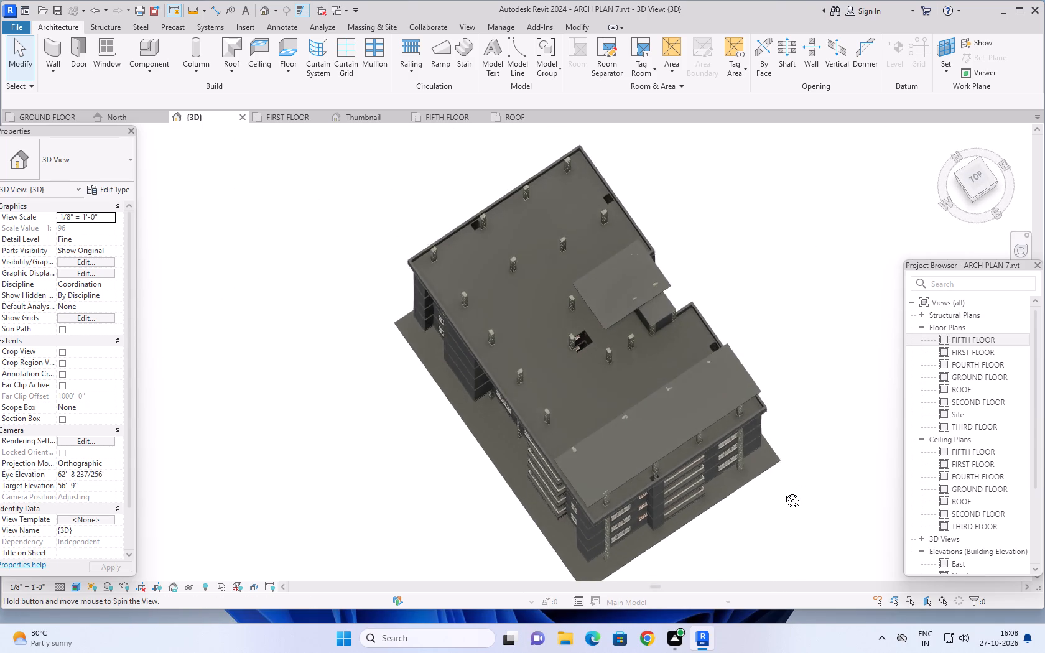
pyautogui.moveTo(783, 491); pyautogui.dragTo(769, 351, button='middle')
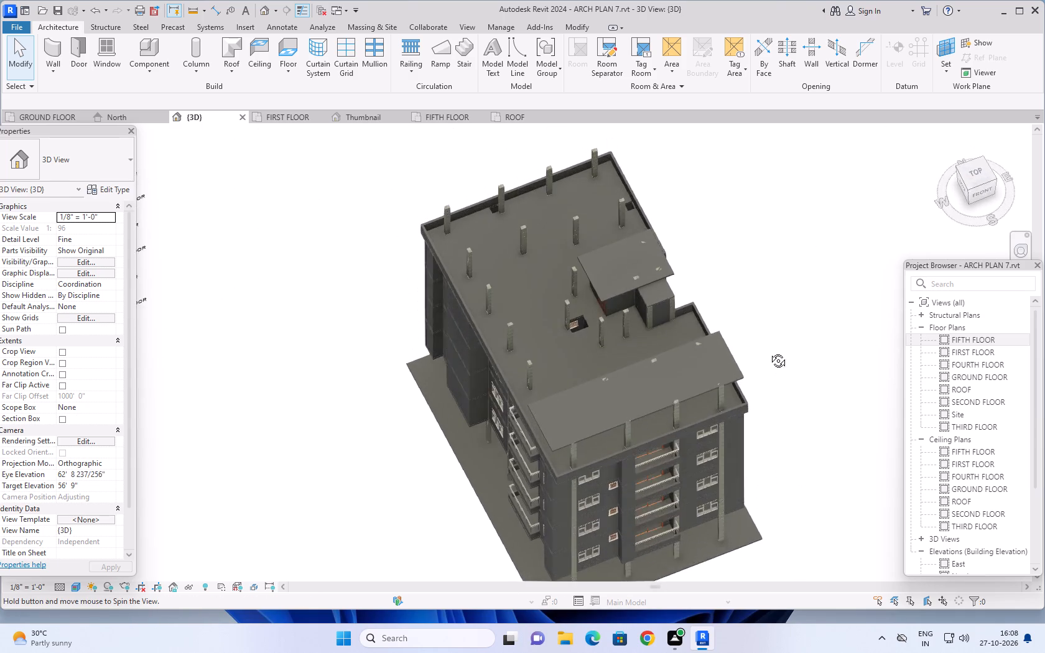
pyautogui.moveTo(769, 351); pyautogui.dragTo(774, 297, button='middle')
pyautogui.scroll(1, 778, 364)
pyautogui.moveTo(773, 389); pyautogui.dragTo(808, 412, button='middle')
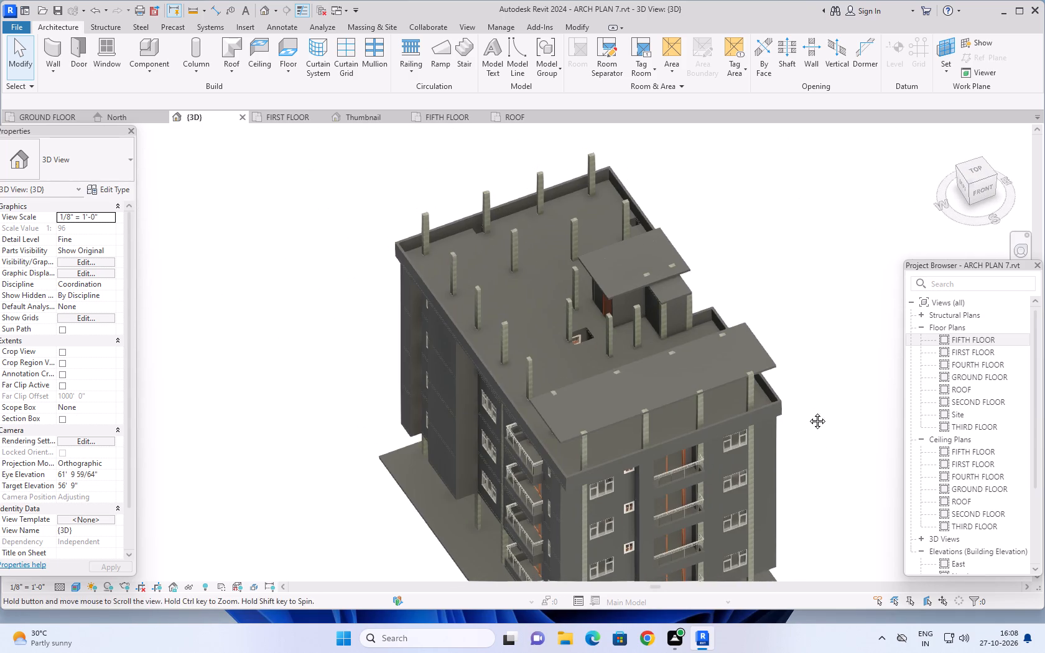
pyautogui.moveTo(808, 412); pyautogui.dragTo(810, 416, button='middle')
pyautogui.keyDown('shift'); pyautogui.moveTo(807, 438); pyautogui.dragTo(827, 290, button='middle'); pyautogui.keyUp('shift')
pyautogui.scroll(4, 648, 376)
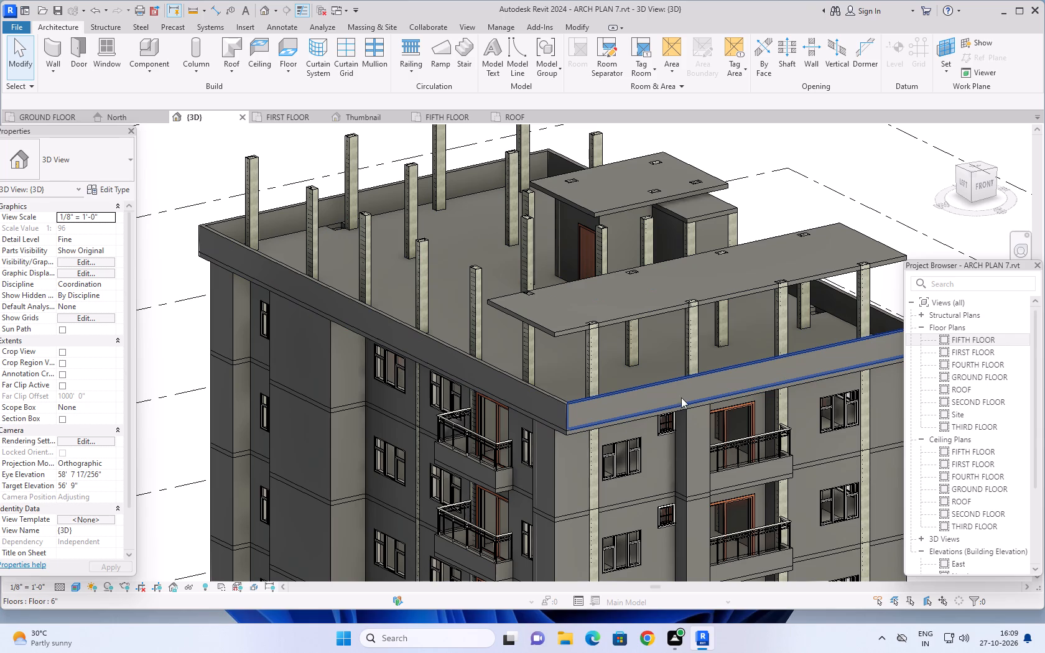
pyautogui.scroll(-4, 730, 368)
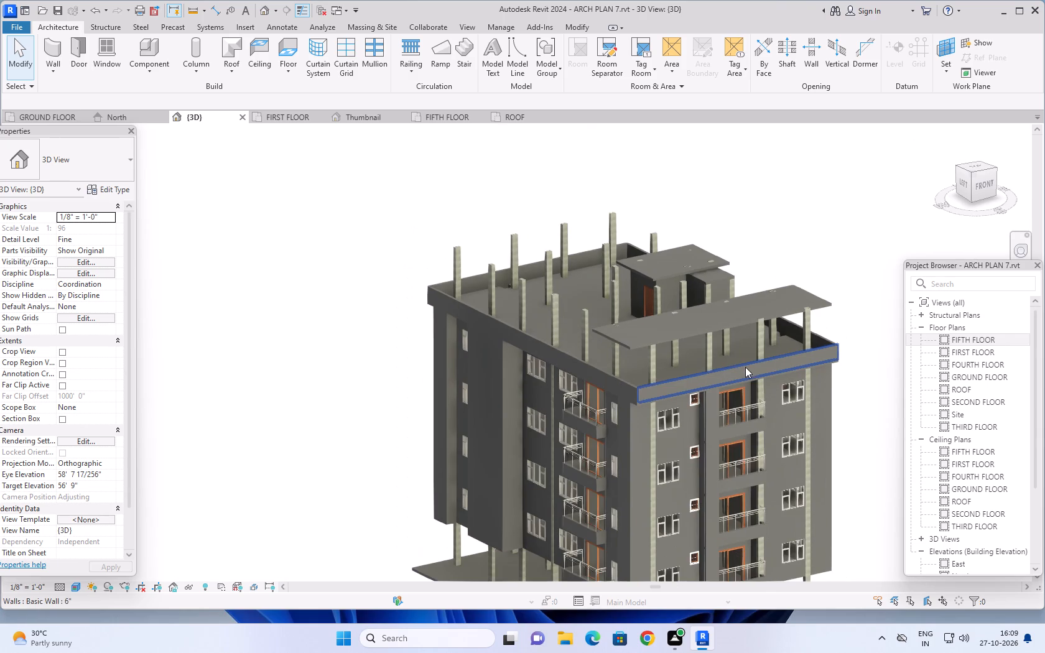
pyautogui.moveTo(744, 372); pyautogui.dragTo(674, 353, button='middle')
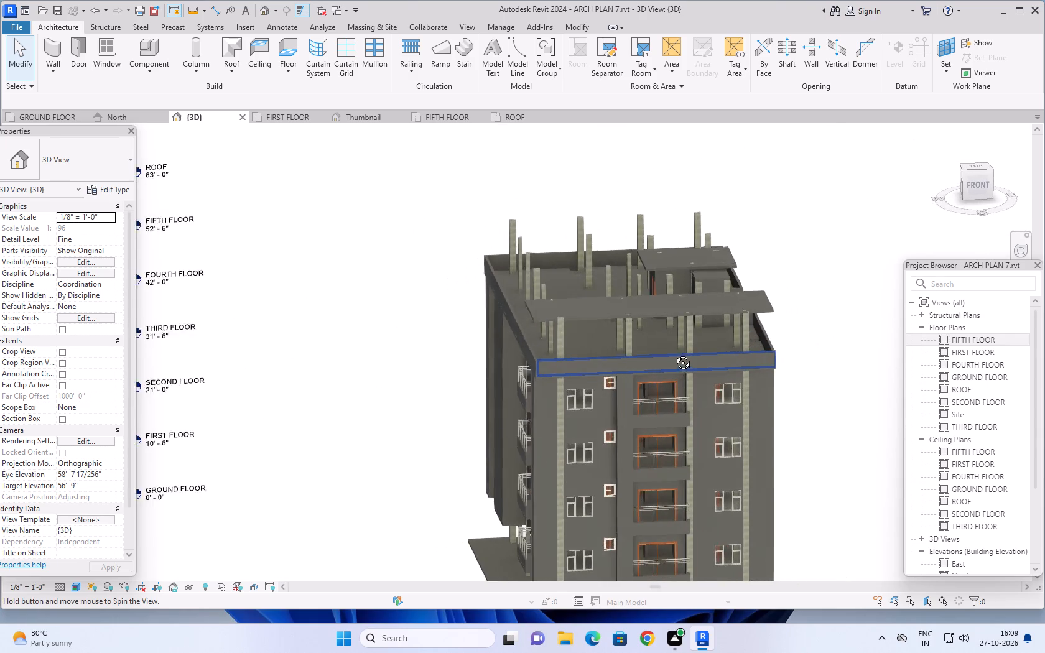
pyautogui.moveTo(674, 353); pyautogui.dragTo(672, 351, button='middle')
pyautogui.scroll(2, 663, 354)
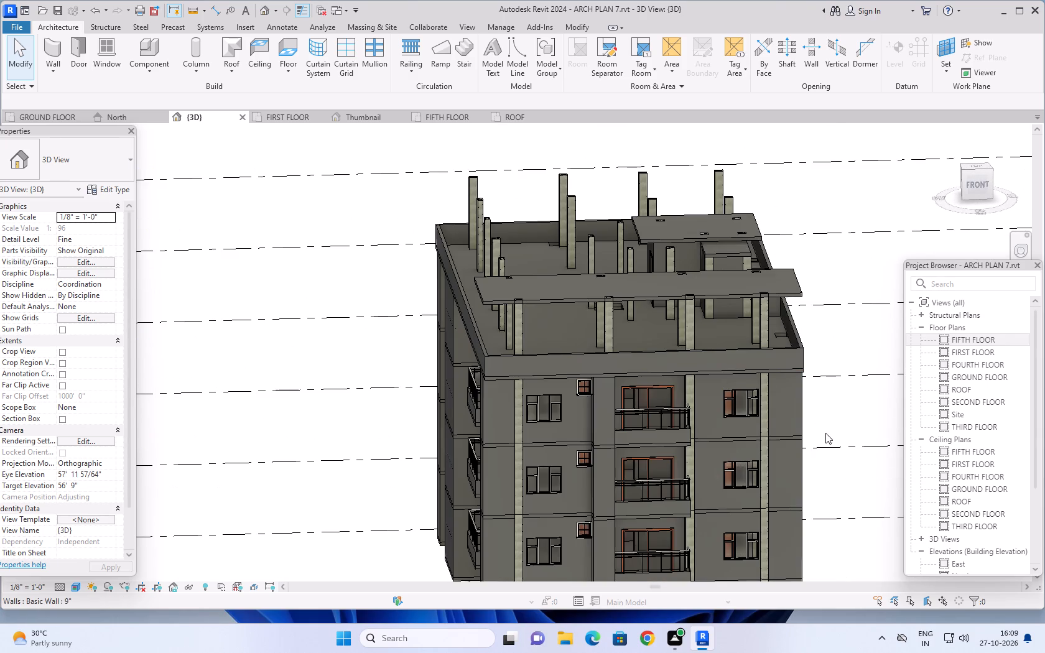
pyautogui.moveTo(838, 422); pyautogui.dragTo(813, 332, button='middle')
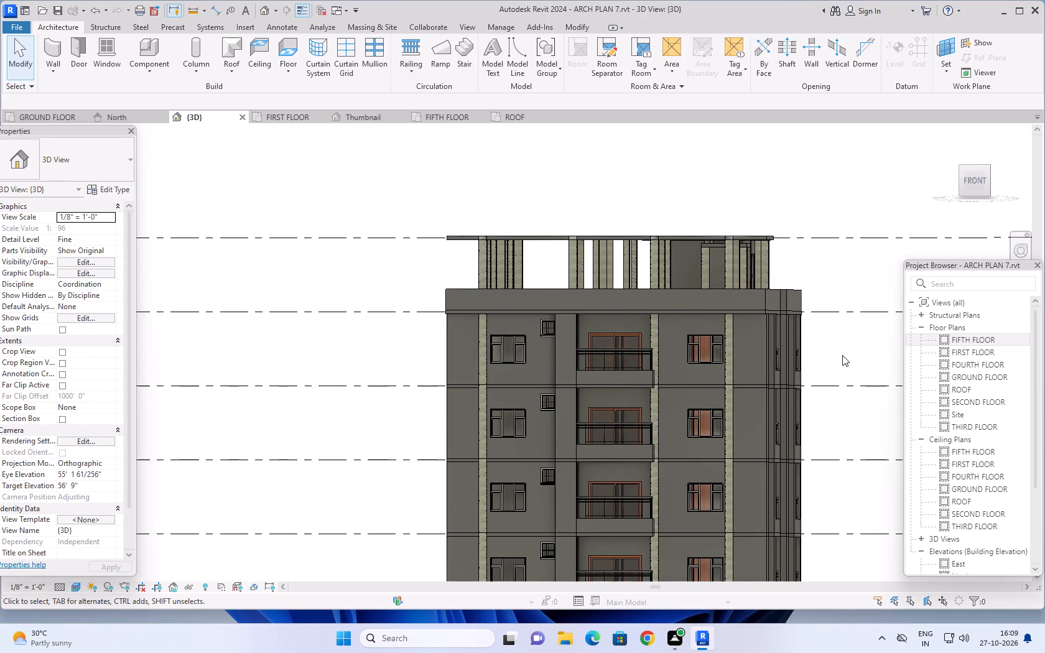
pyautogui.moveTo(842, 355); pyautogui.dragTo(848, 427, button='middle')
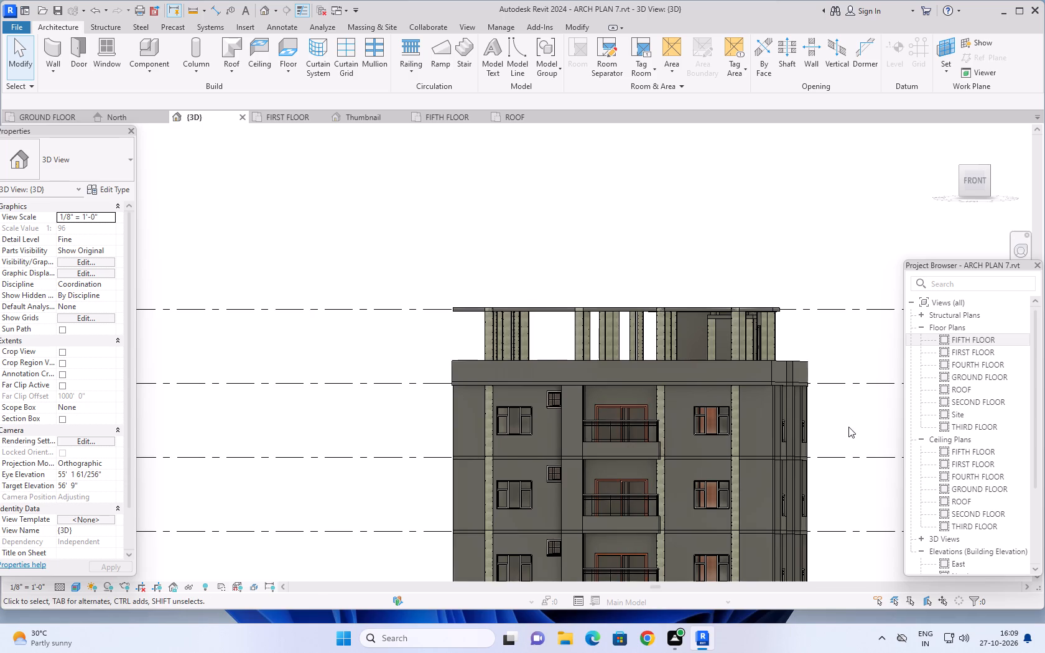
# Open the south 6" parapet wall on the fifth floor for profile editing in the front 3D view.
pyautogui.click(970, 182)
pyautogui.scroll(2, 495, 310)
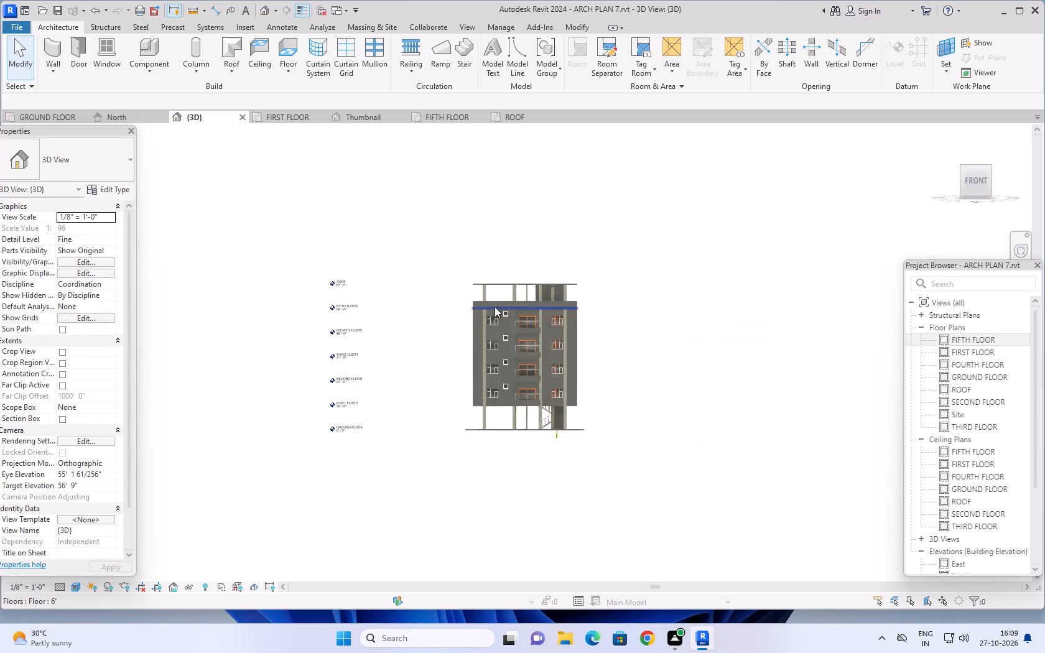
pyautogui.scroll(15, 495, 307)
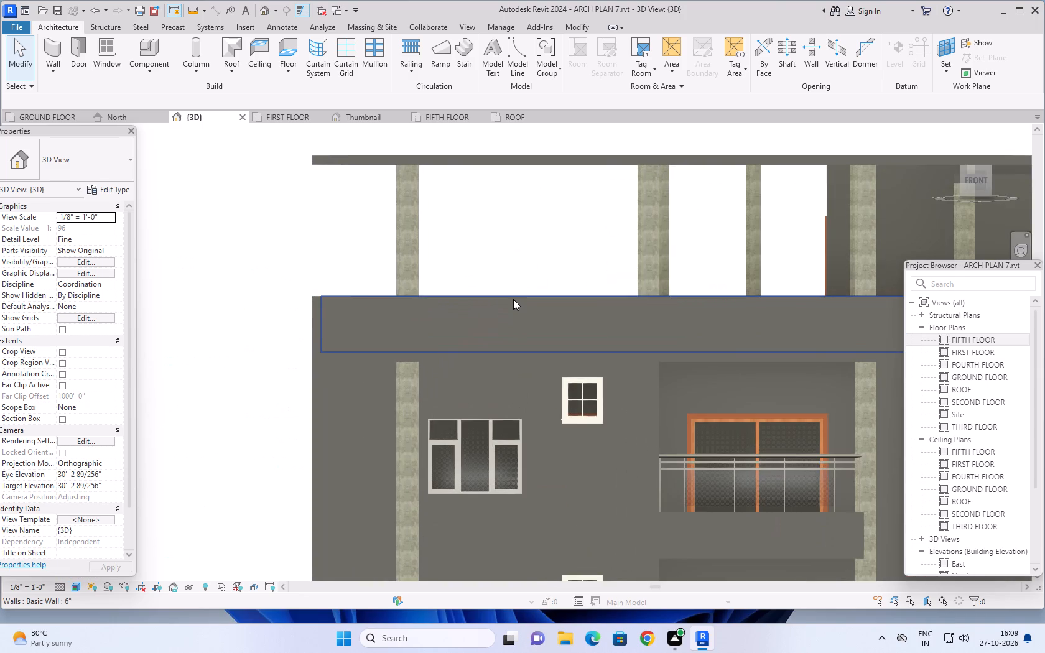
pyautogui.click(523, 303)
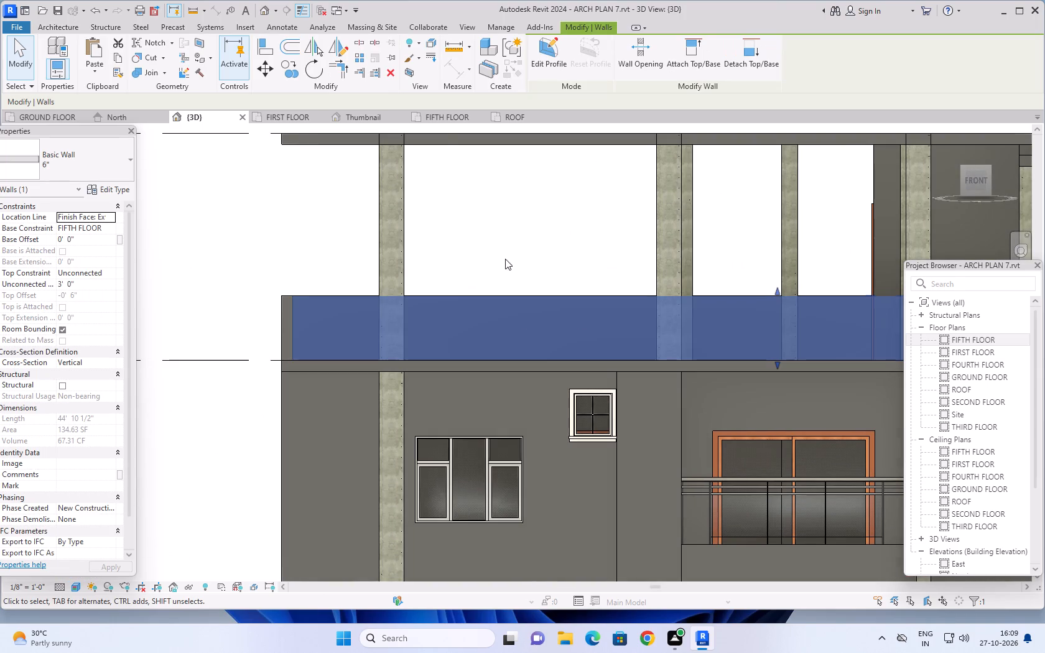
pyautogui.click(543, 60)
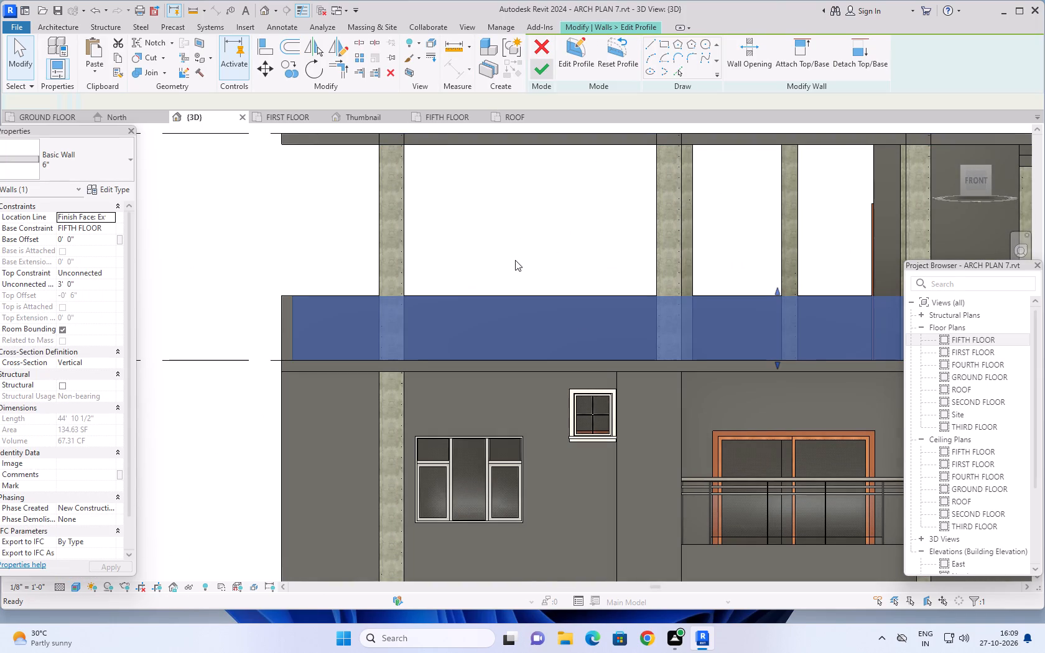
# Draw a profile line about 4' - 3" long at 135° from the wall's top edge to its bottom edge, between the first two columns from the west.
pyautogui.scroll(-2, 518, 267)
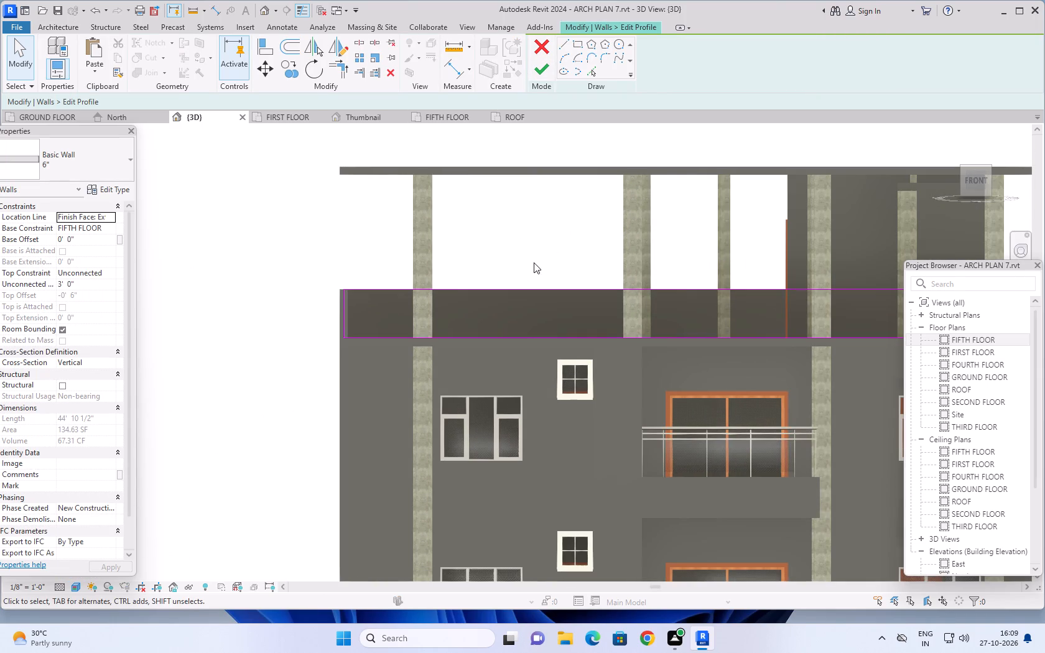
pyautogui.scroll(-4, 535, 262)
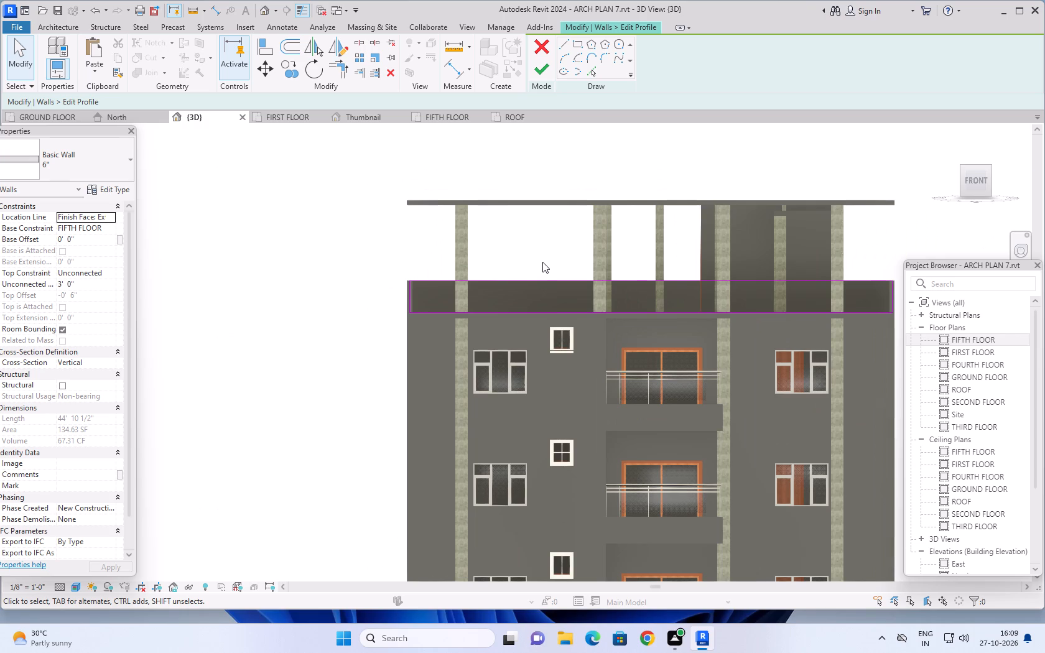
pyautogui.moveTo(539, 262); pyautogui.dragTo(517, 271, button='middle')
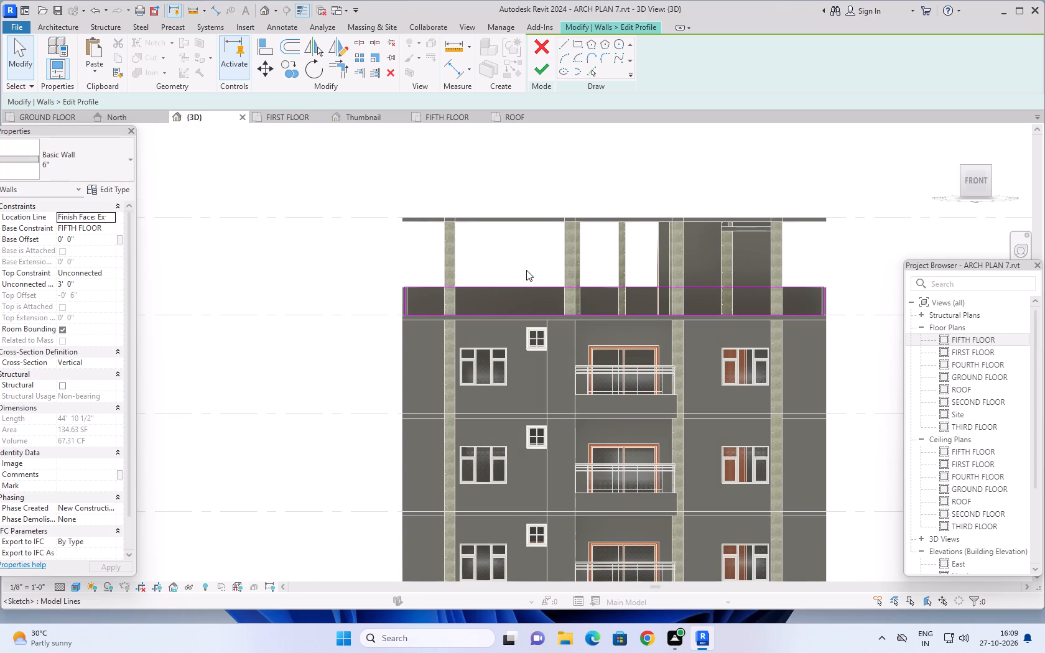
pyautogui.click(565, 44)
pyautogui.scroll(4, 521, 292)
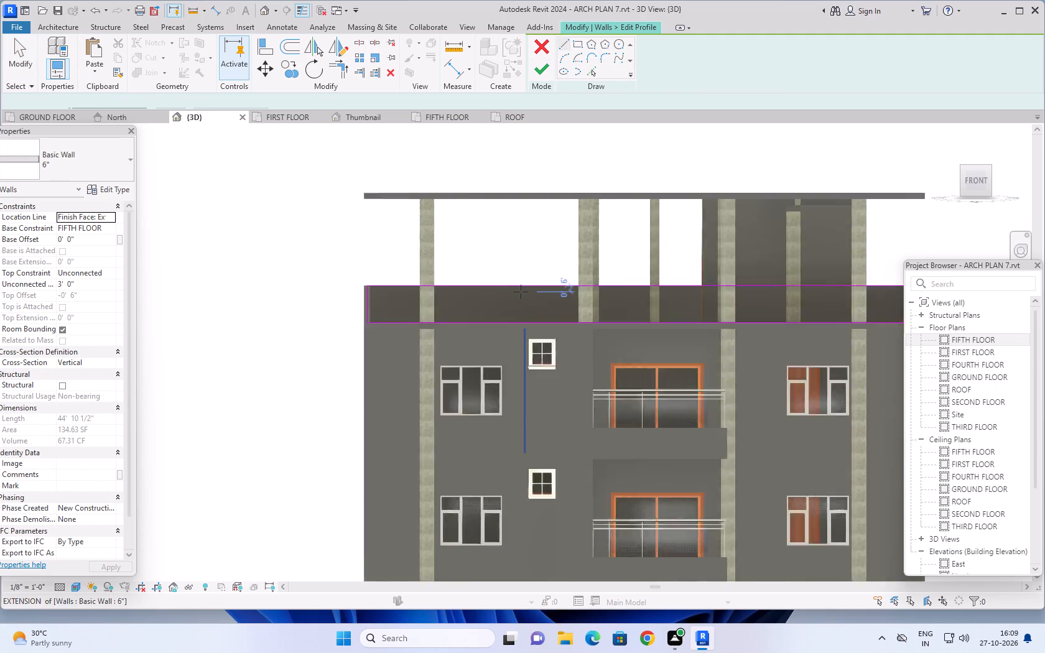
pyautogui.scroll(2, 519, 293)
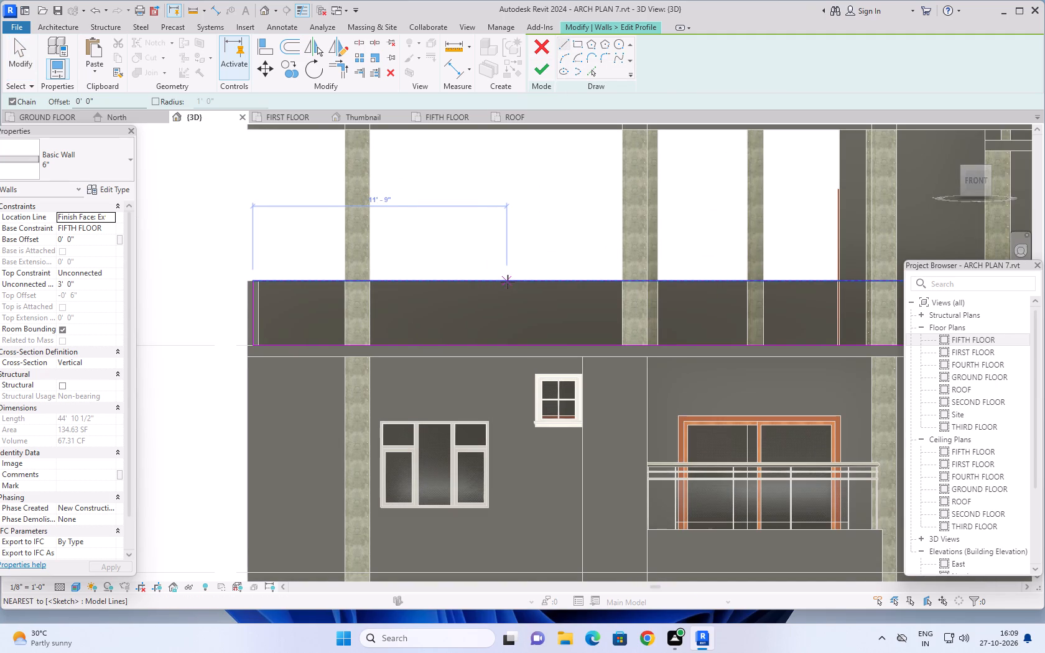
pyautogui.scroll(-6, 509, 282)
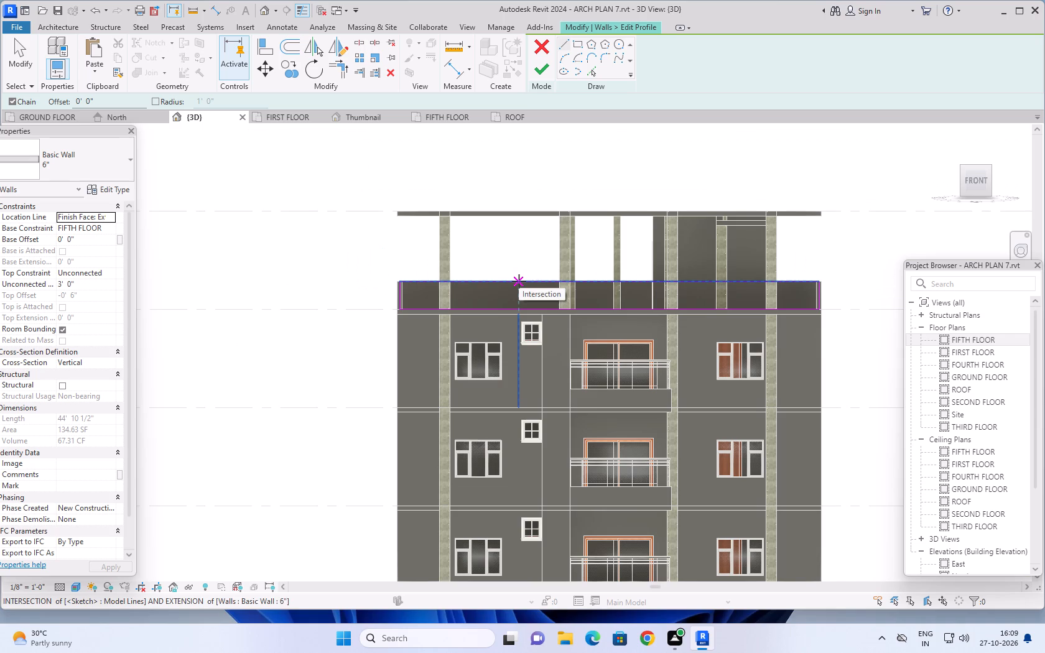
pyautogui.click(488, 282)
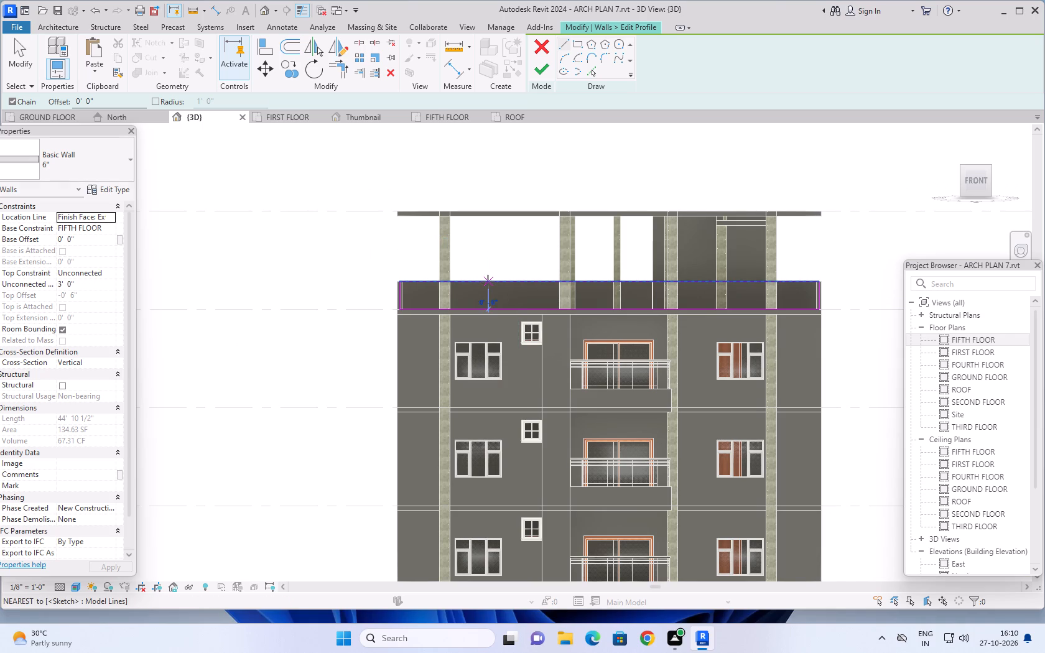
pyautogui.scroll(7, 513, 306)
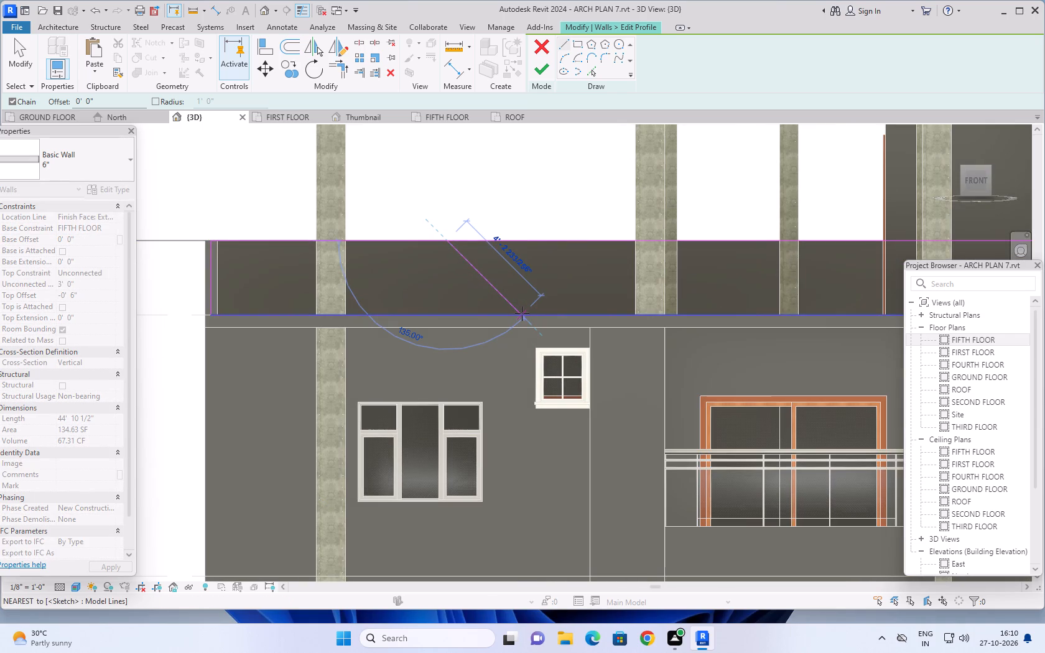
pyautogui.click(522, 314)
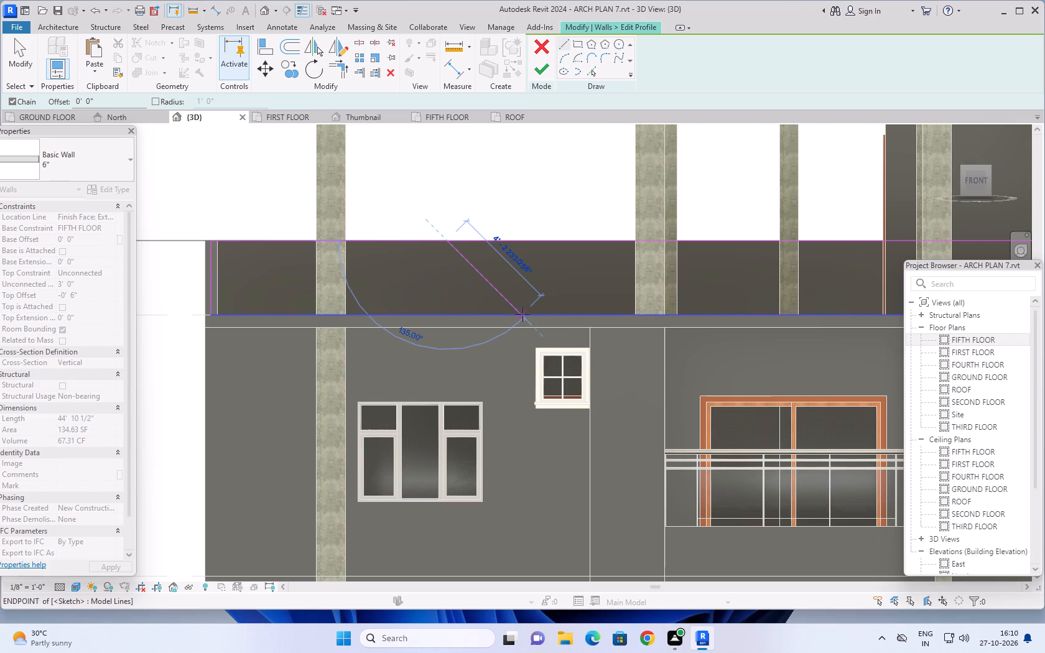
pyautogui.scroll(-3, 574, 284)
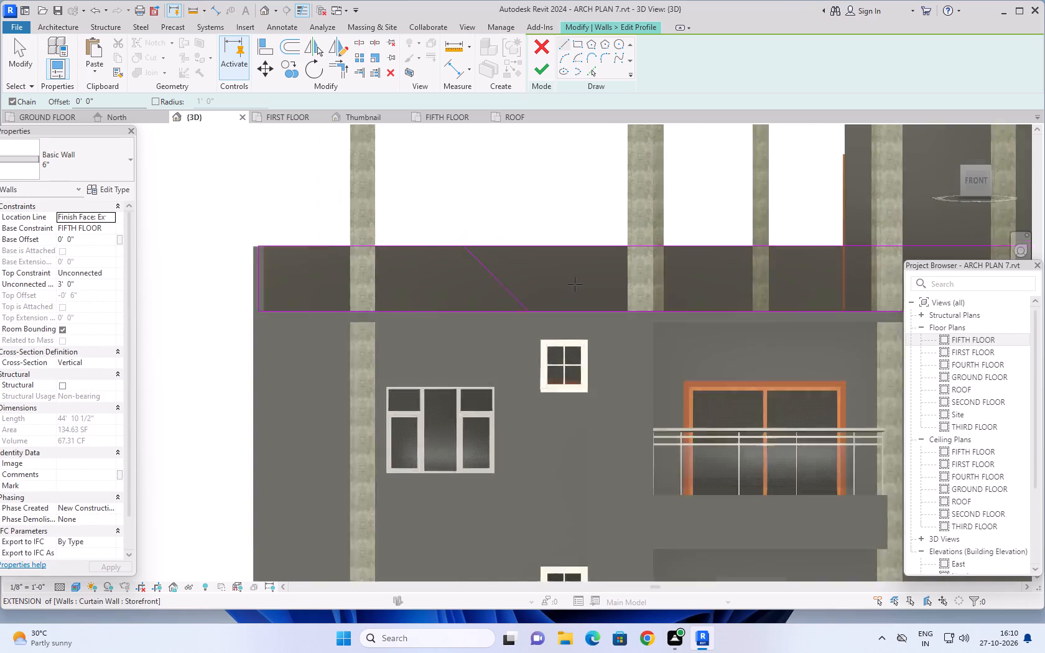
# Draw a second profile line at 45° from the parapet wall's top edge down to its bottom edge, near the east end.
pyautogui.scroll(-6, 575, 284)
pyautogui.scroll(-2, 690, 277)
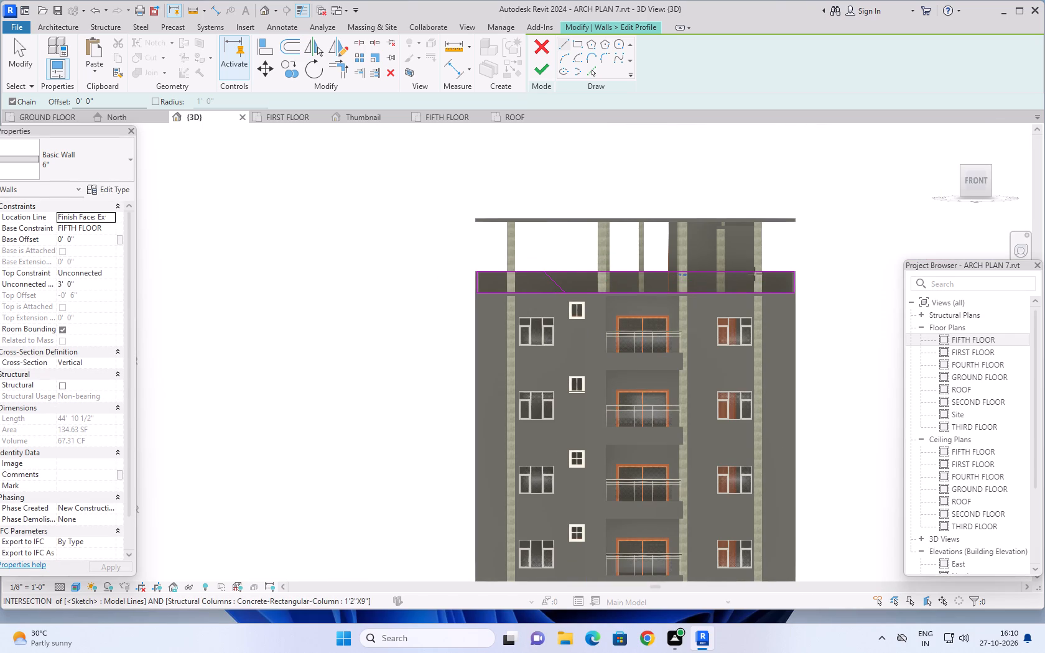
pyautogui.scroll(7, 763, 274)
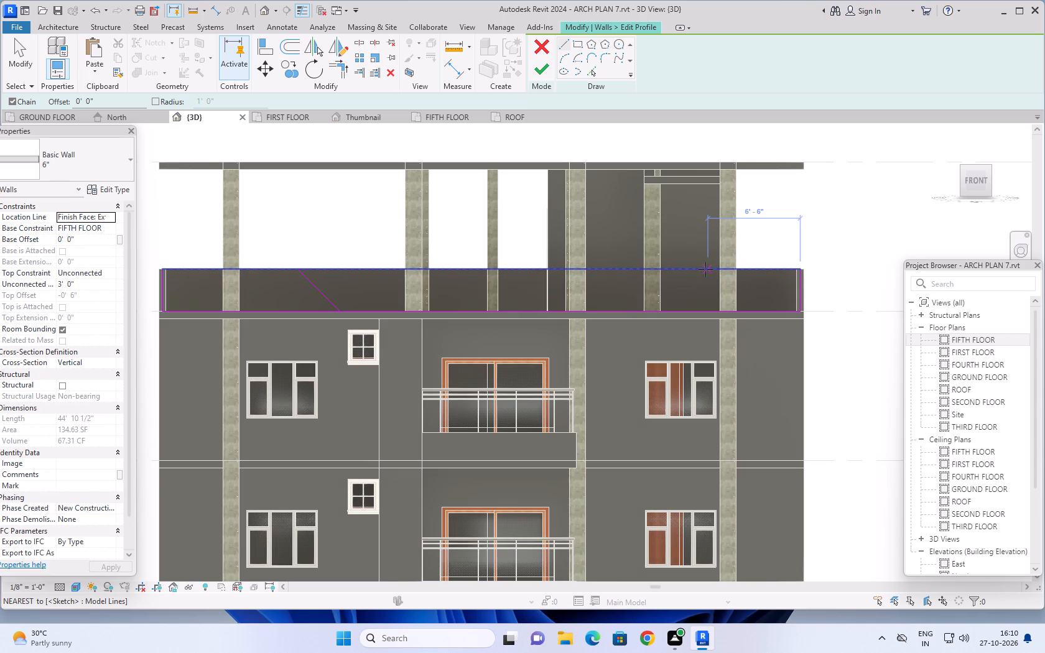
pyautogui.click(674, 270)
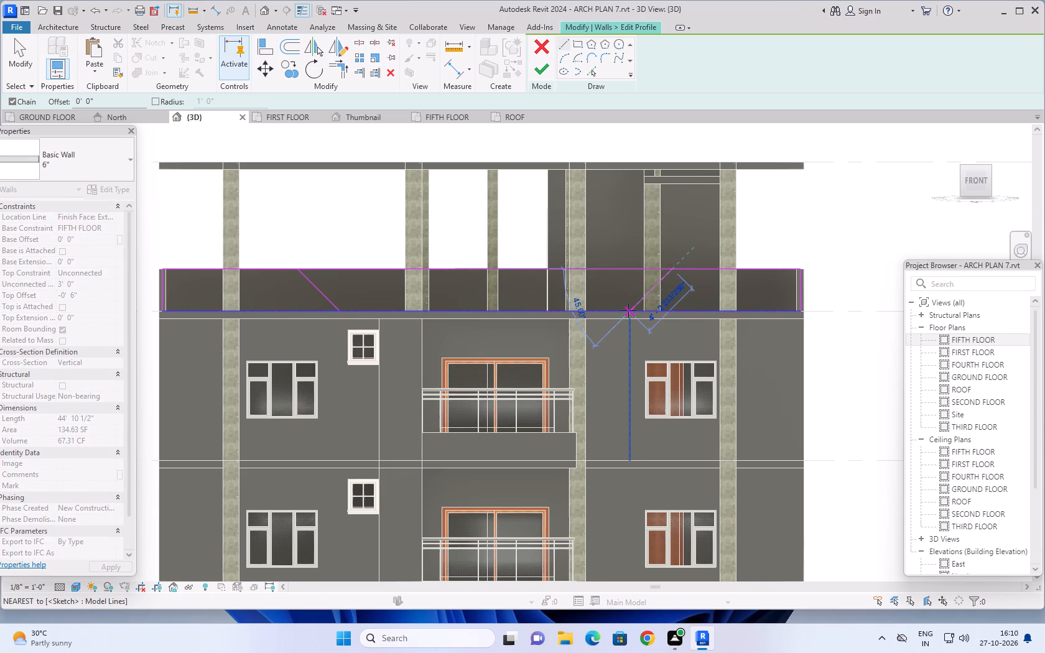
pyautogui.click(628, 310)
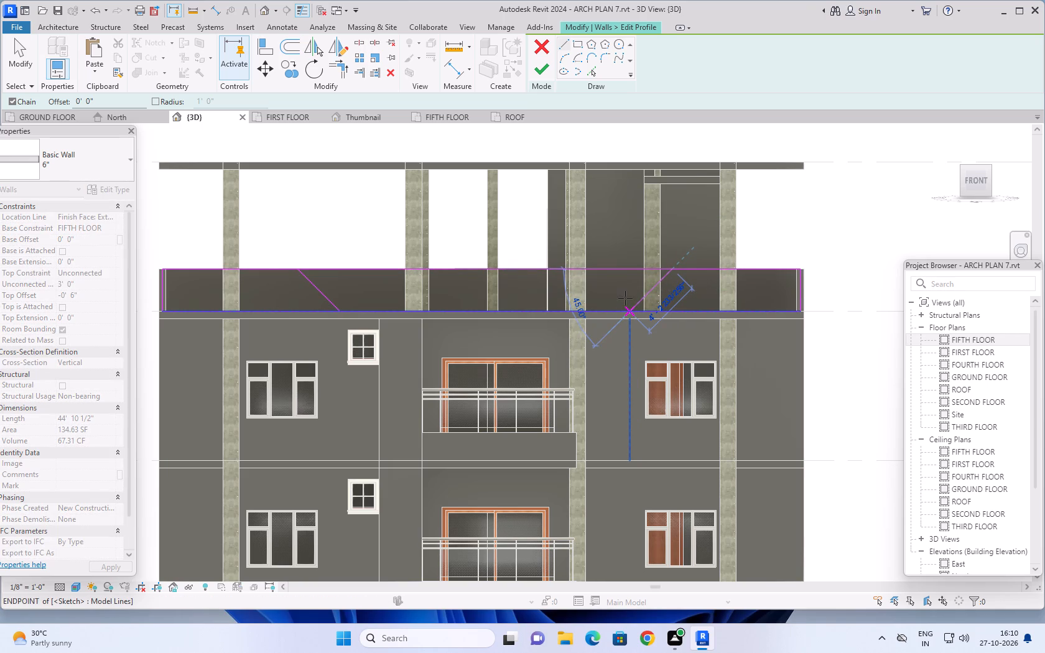
pyautogui.press('Escape')
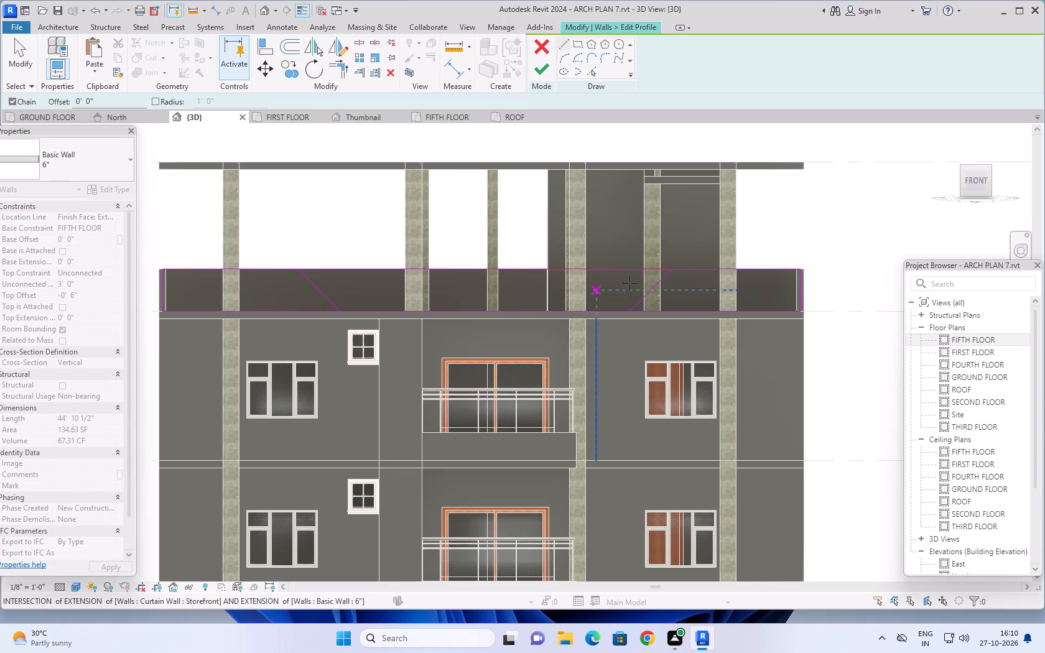
pyautogui.press('Escape')
pyautogui.press('Escape')
pyautogui.press('Escape')
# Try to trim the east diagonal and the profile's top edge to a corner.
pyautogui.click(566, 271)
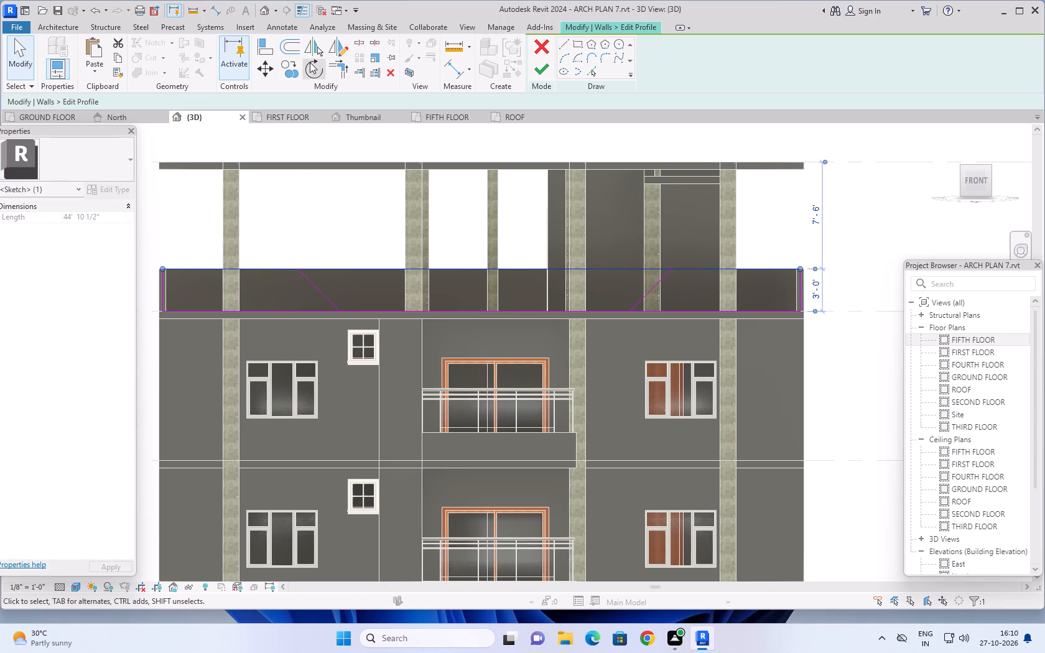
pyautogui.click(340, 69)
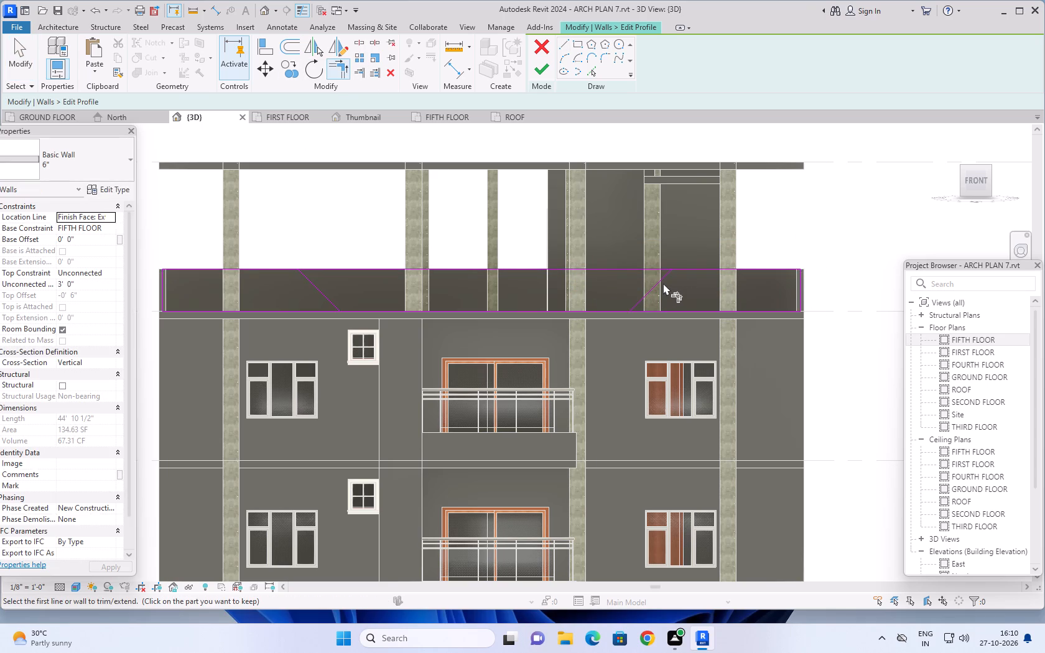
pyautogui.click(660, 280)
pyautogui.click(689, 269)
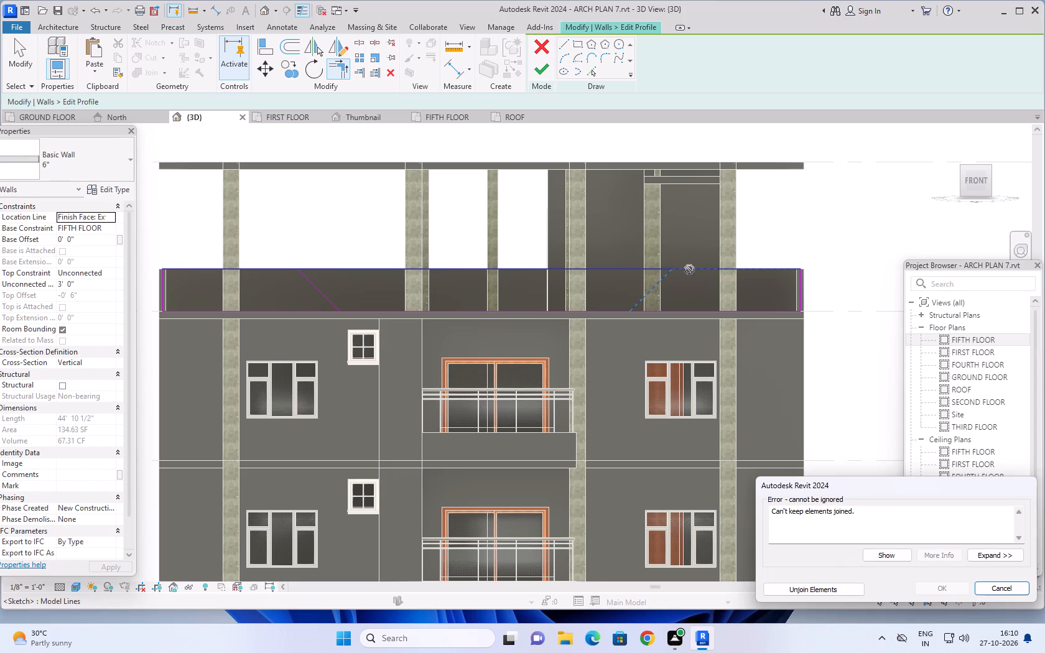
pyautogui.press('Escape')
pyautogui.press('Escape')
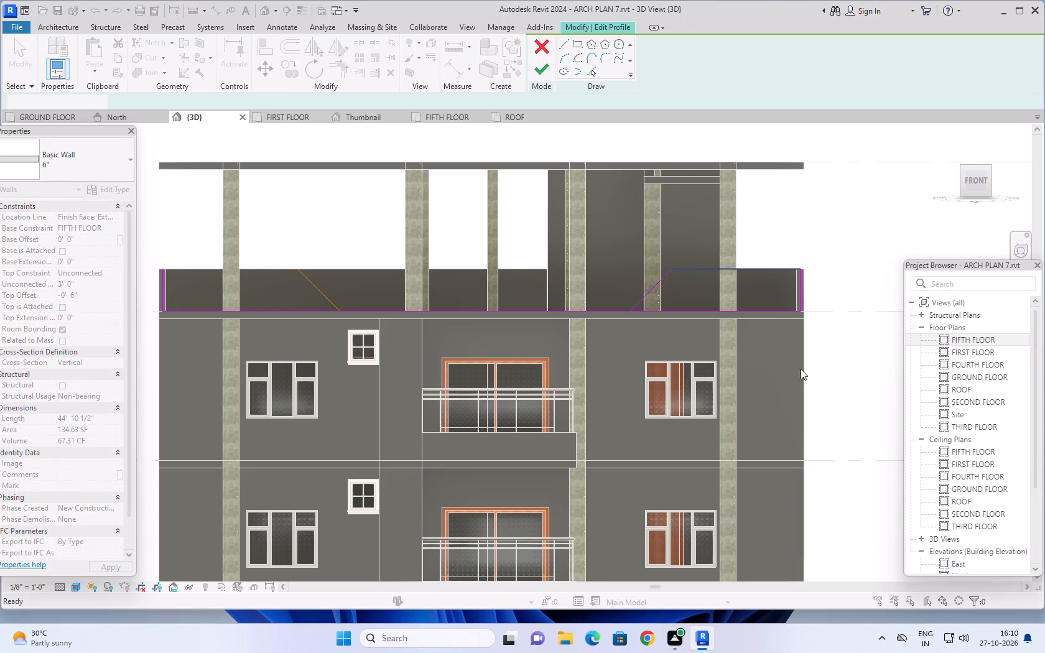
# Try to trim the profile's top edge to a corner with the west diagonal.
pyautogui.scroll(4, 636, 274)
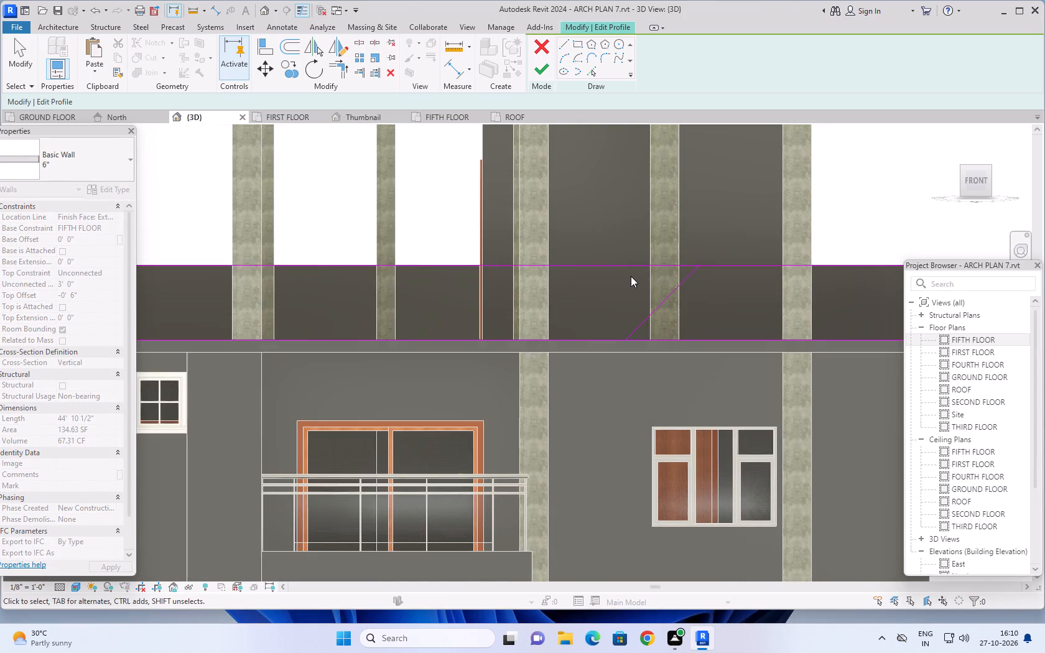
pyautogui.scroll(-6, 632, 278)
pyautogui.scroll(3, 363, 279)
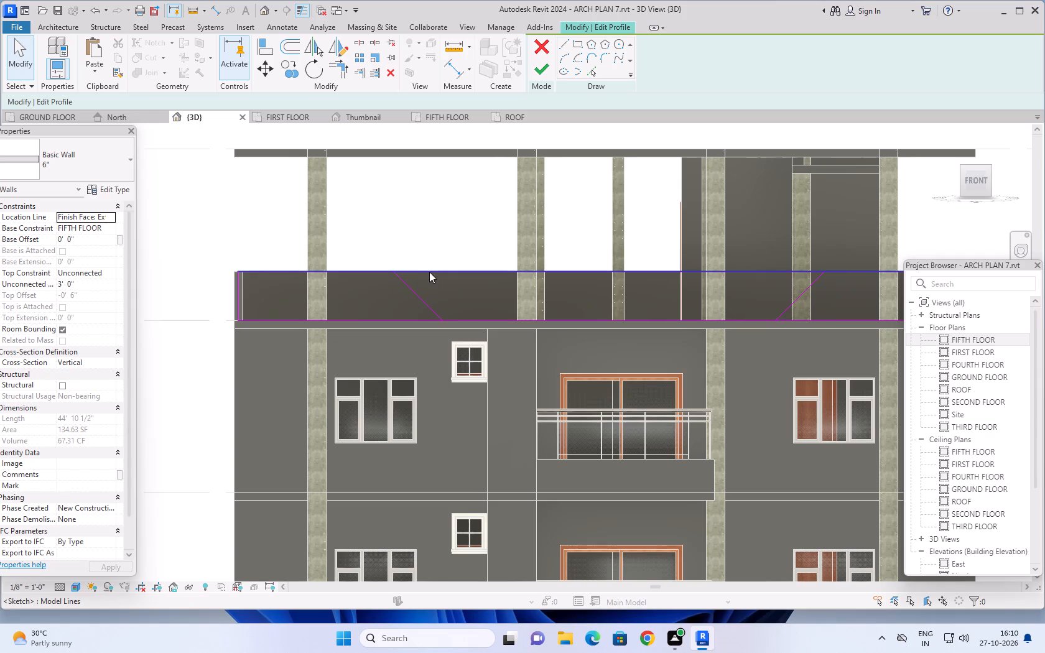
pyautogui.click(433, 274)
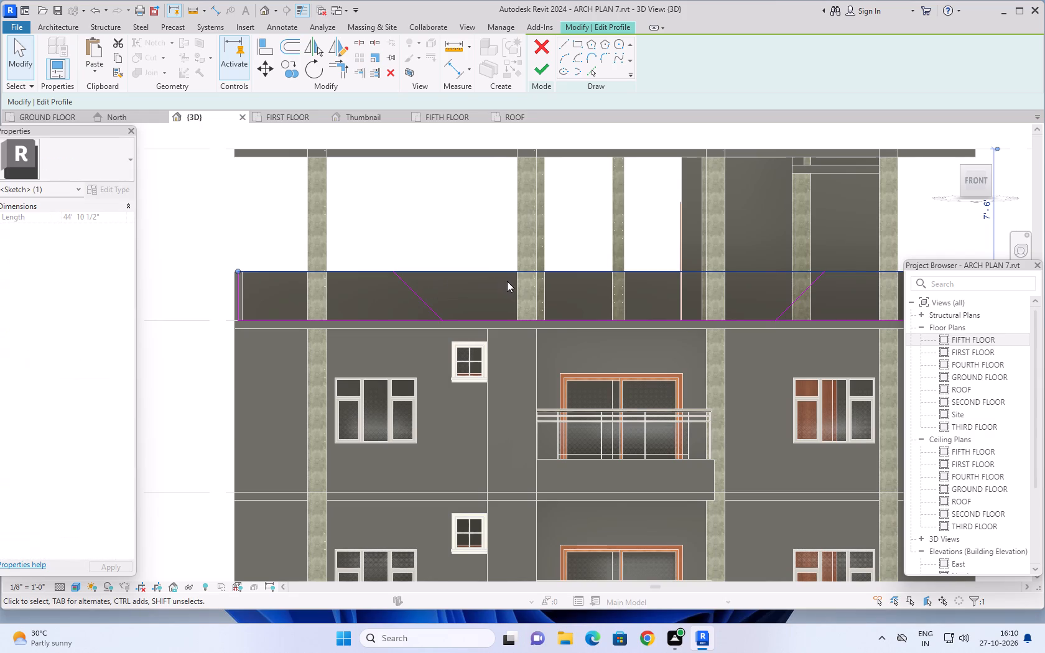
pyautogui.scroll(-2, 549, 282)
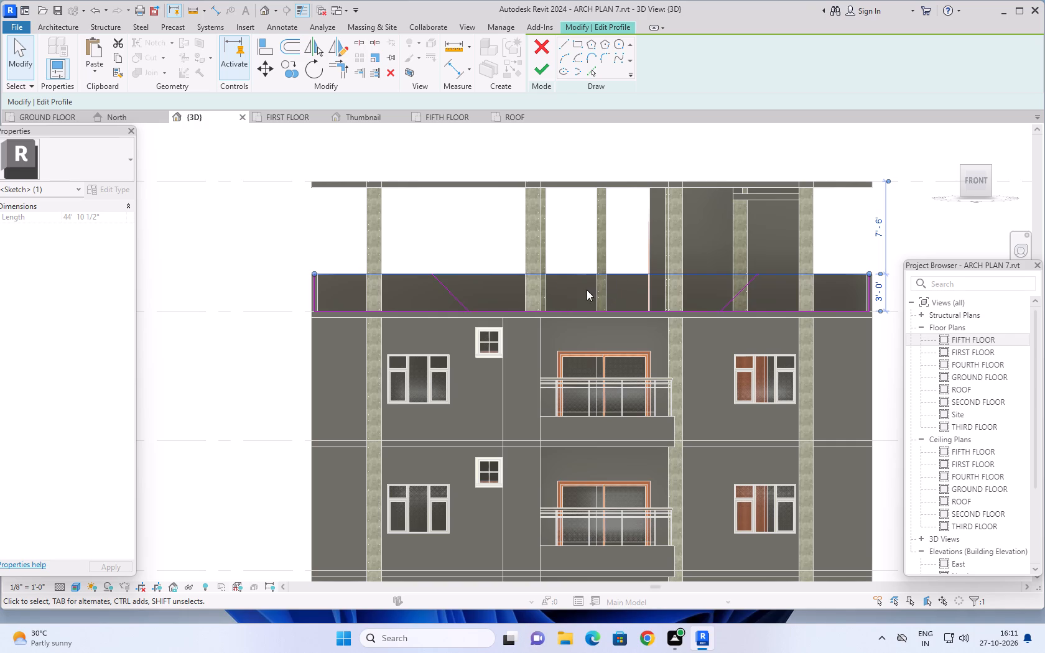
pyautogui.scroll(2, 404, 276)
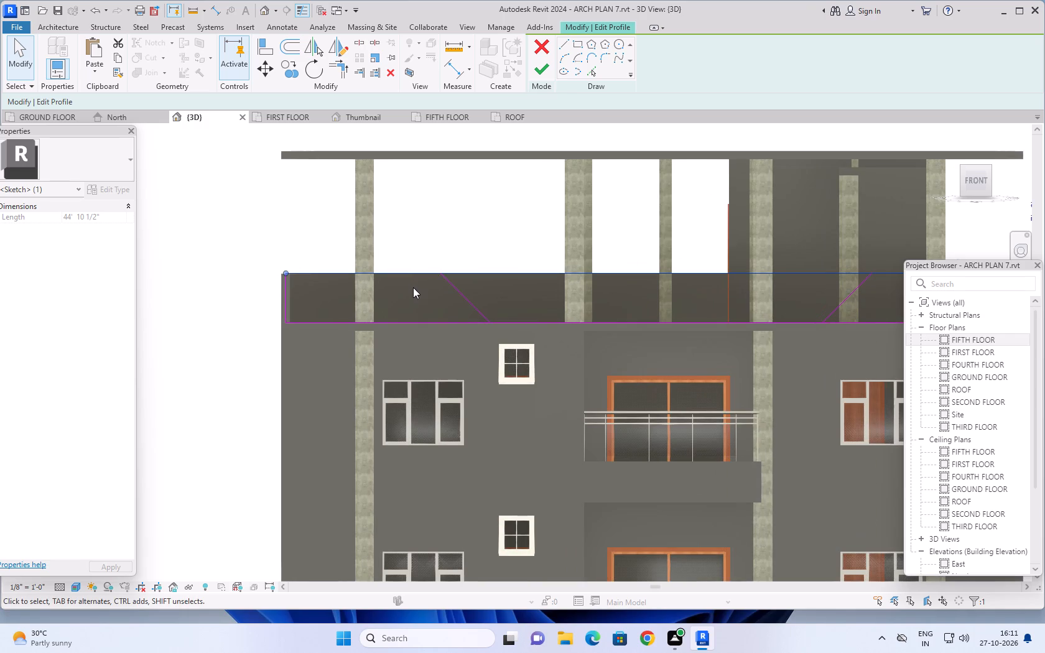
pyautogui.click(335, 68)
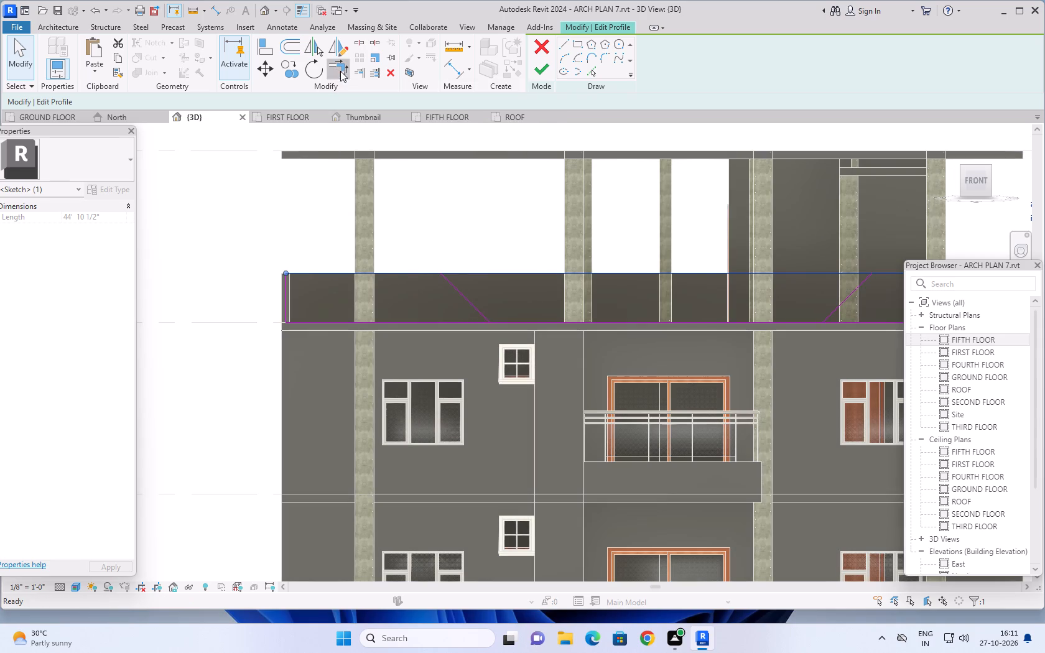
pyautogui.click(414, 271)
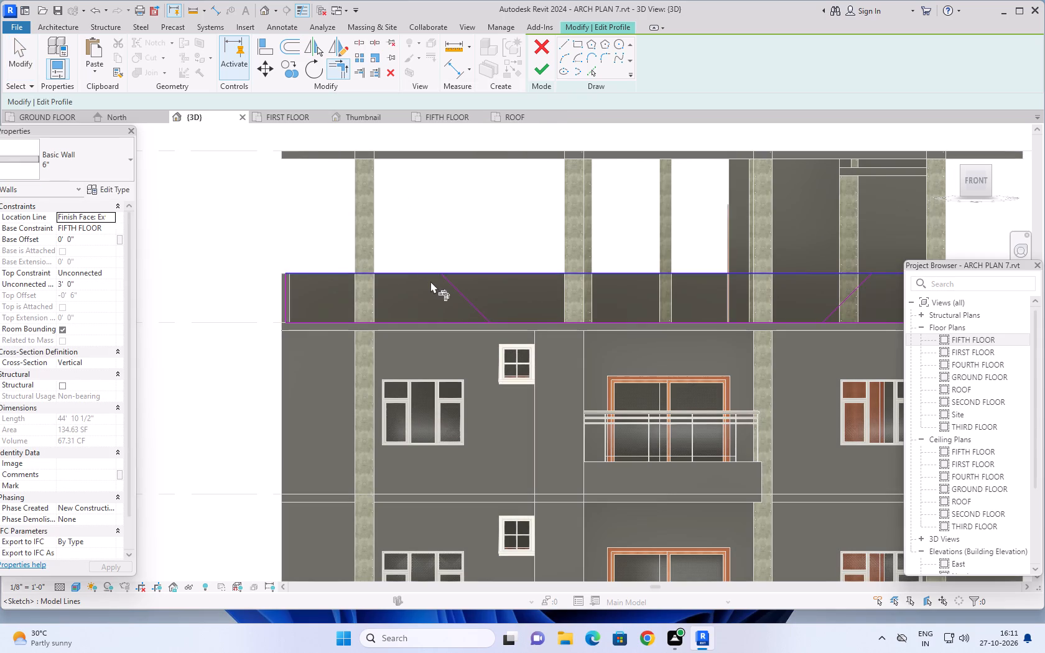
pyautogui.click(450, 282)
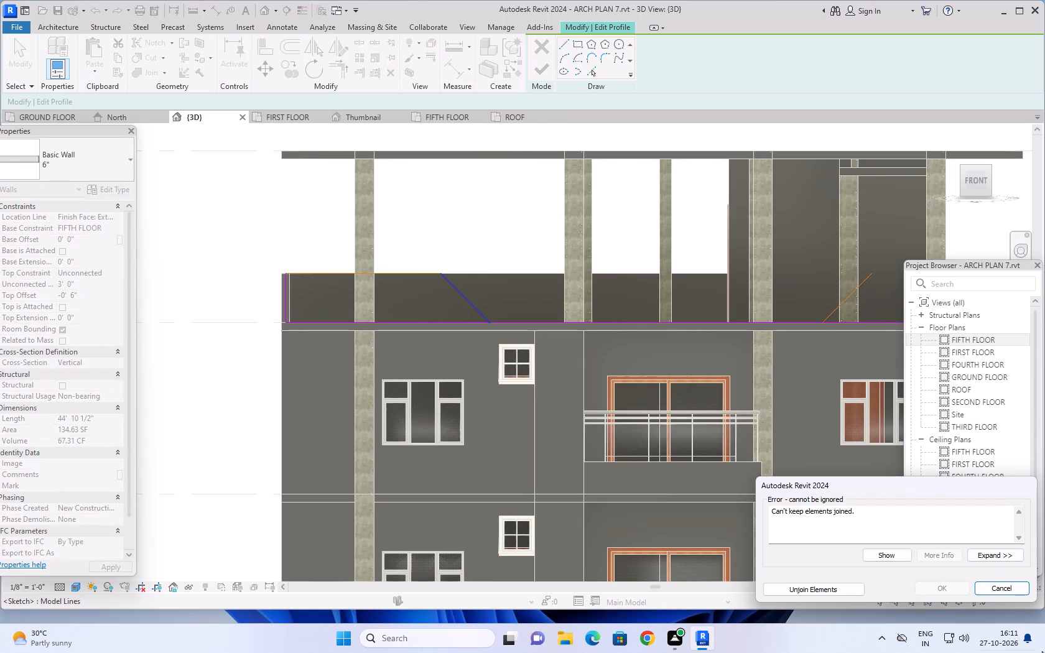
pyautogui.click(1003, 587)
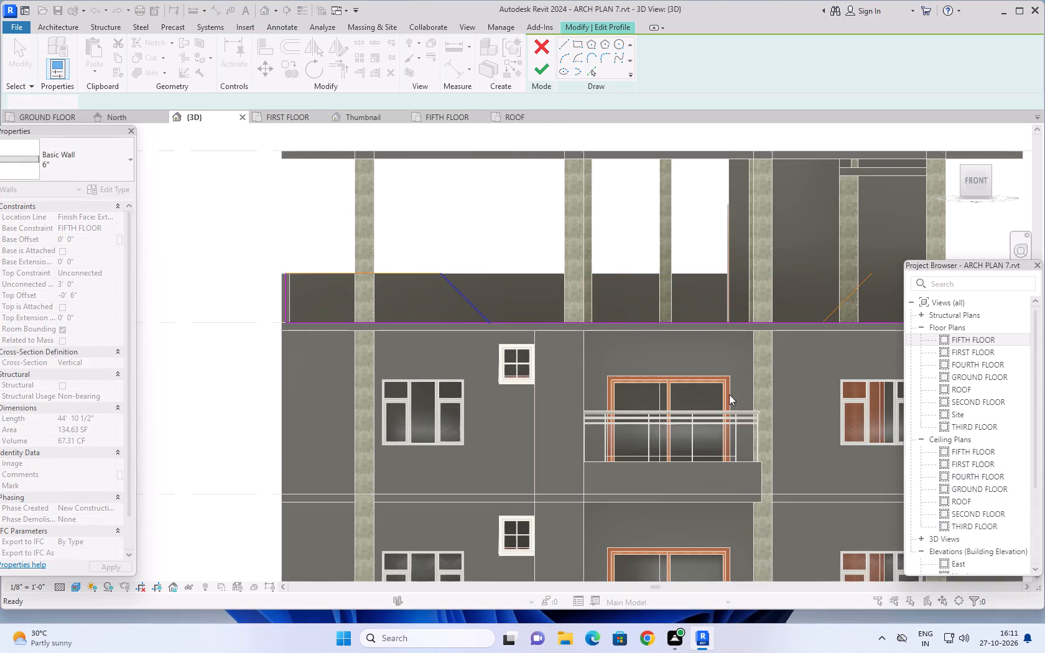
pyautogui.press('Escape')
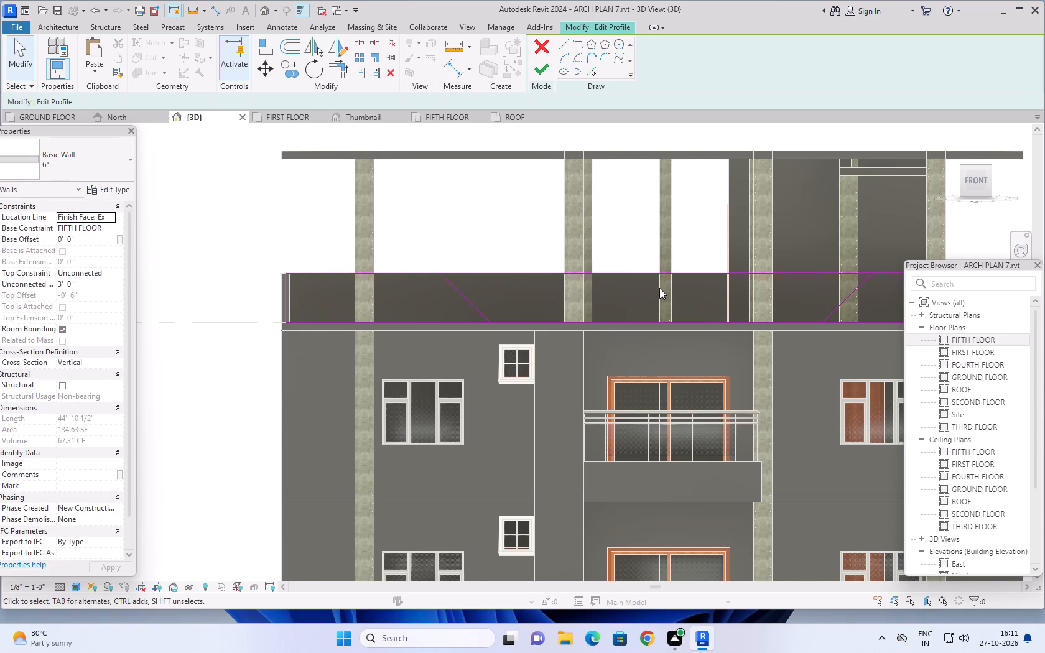
# Delete the full-length bottom and top lines of the parapet wall's profile.
pyautogui.scroll(-3, 659, 287)
pyautogui.scroll(2, 707, 292)
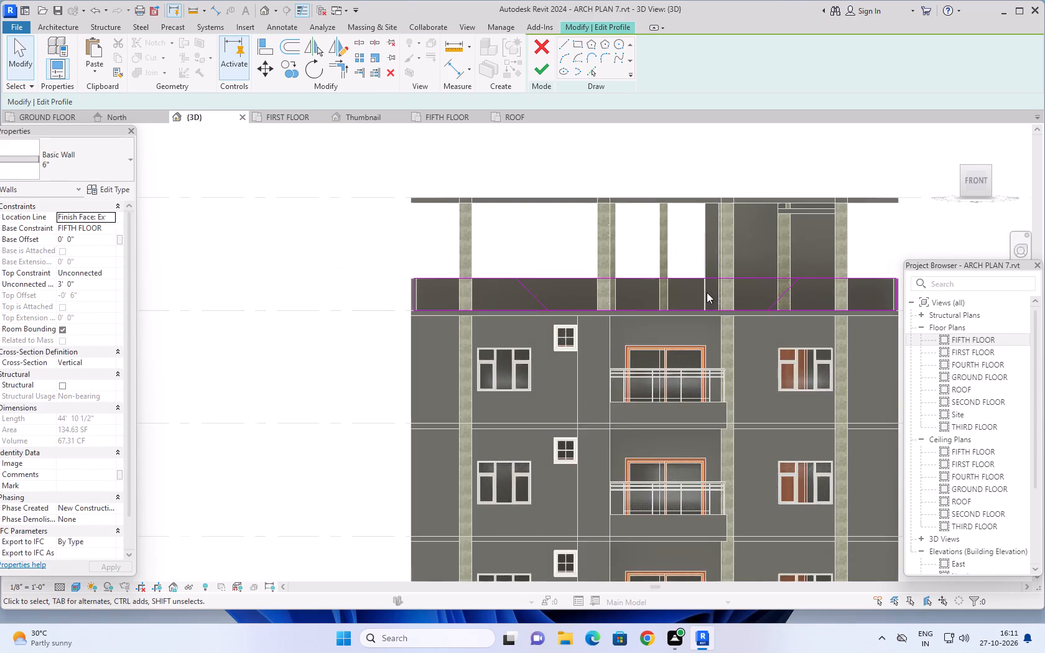
pyautogui.scroll(1, 707, 292)
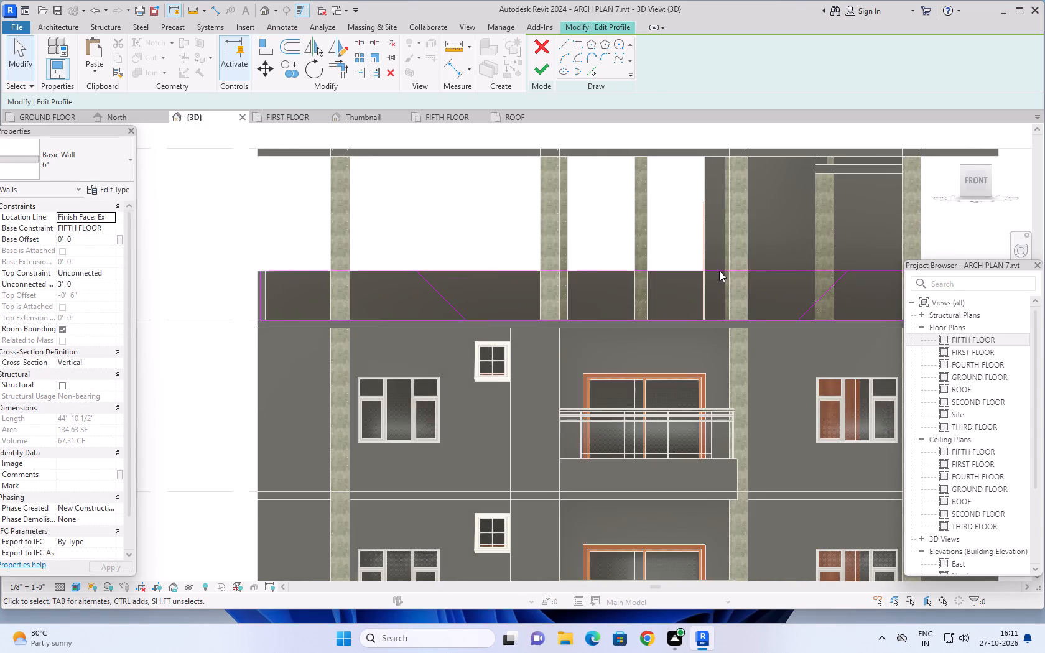
pyautogui.click(693, 317)
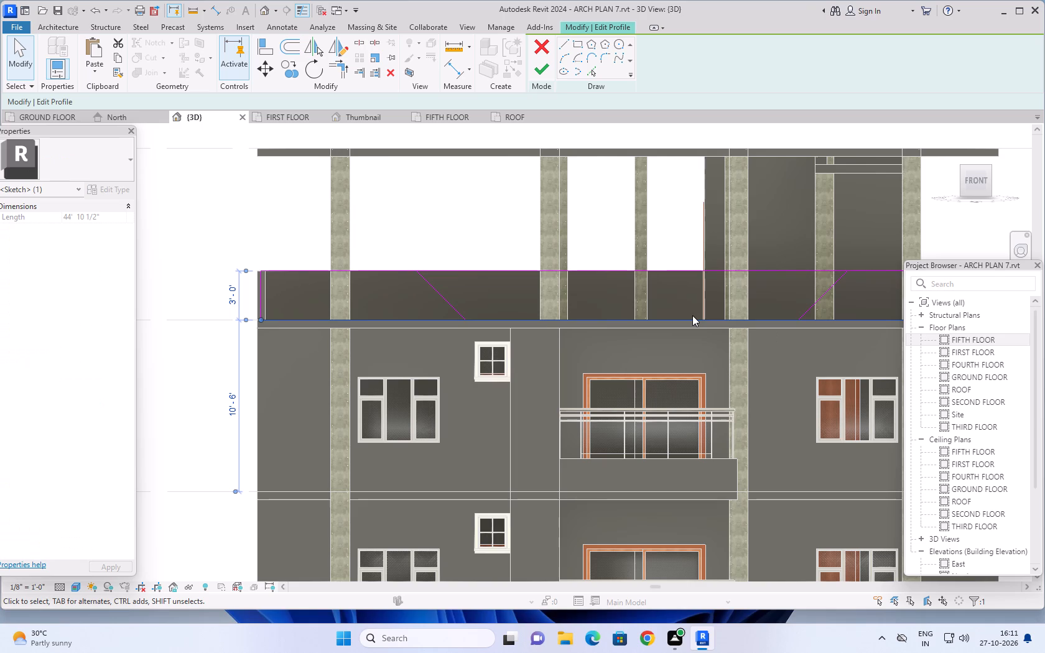
pyautogui.press('Delete')
pyautogui.scroll(-2, 648, 302)
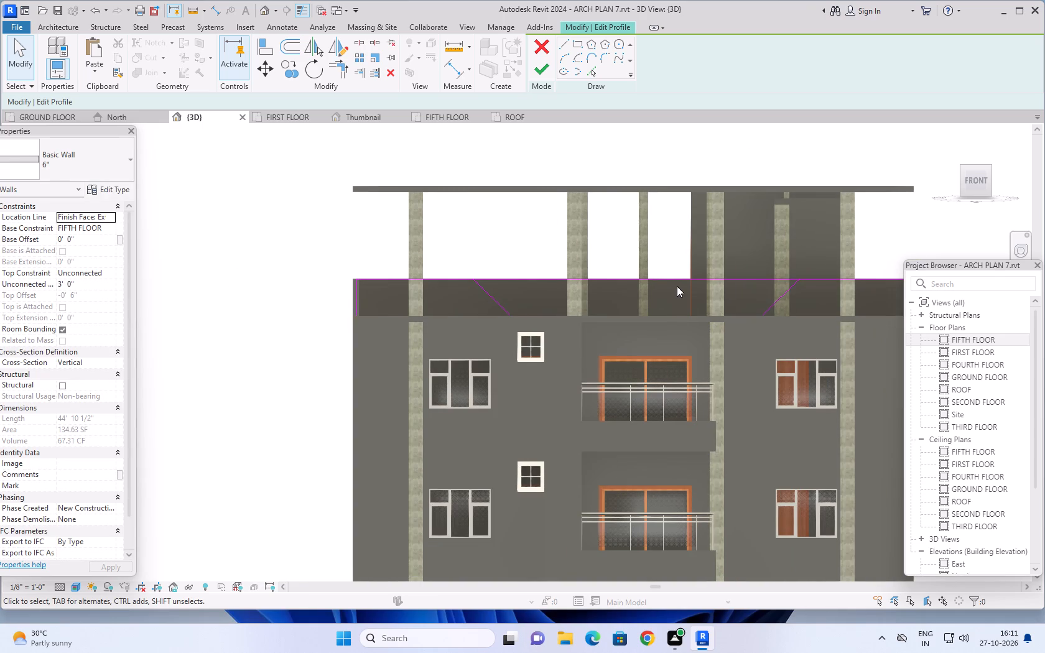
pyautogui.click(674, 279)
pyautogui.press('Delete')
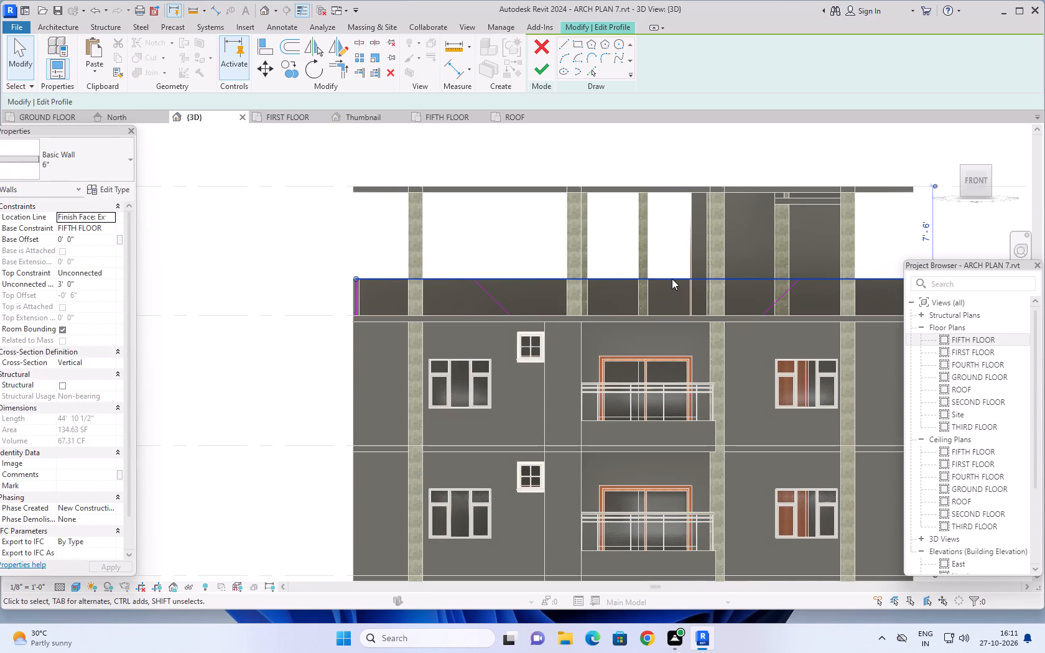
# Draw the west portion's top line and its bottom line, about 12' - 6" long, from the west edge to the diagonal's endpoints.
pyautogui.scroll(2, 491, 244)
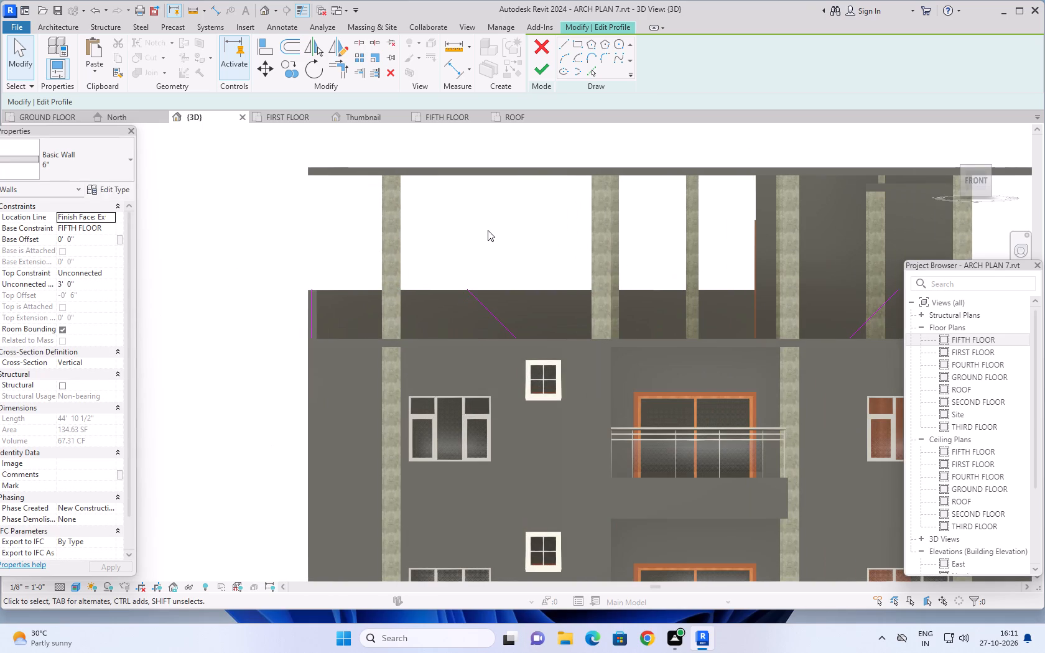
pyautogui.click(561, 44)
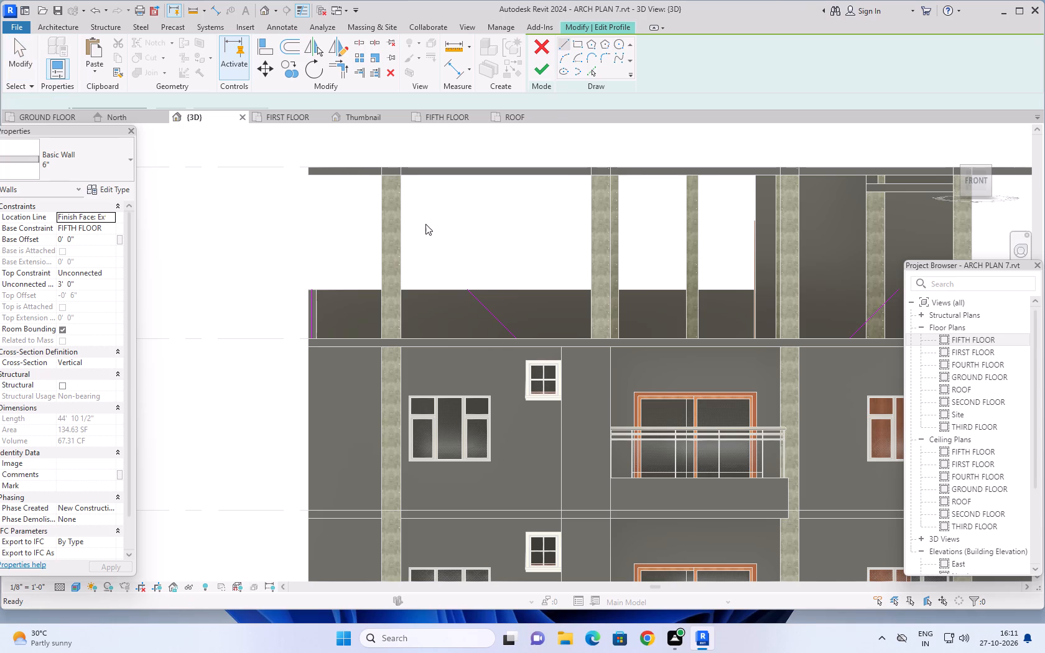
pyautogui.click(313, 288)
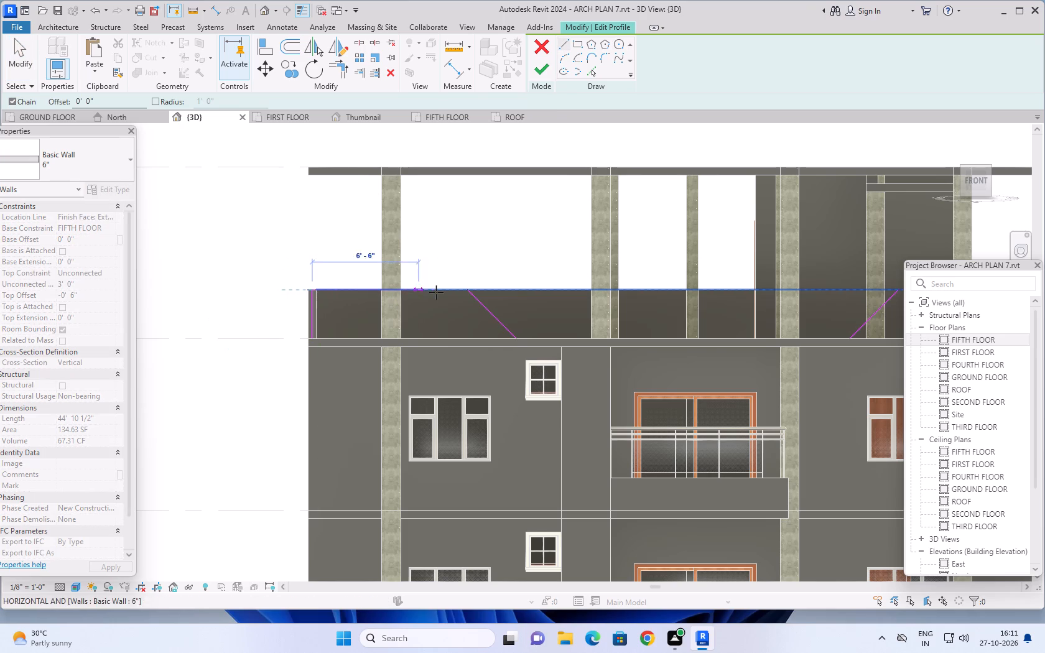
pyautogui.click(467, 292)
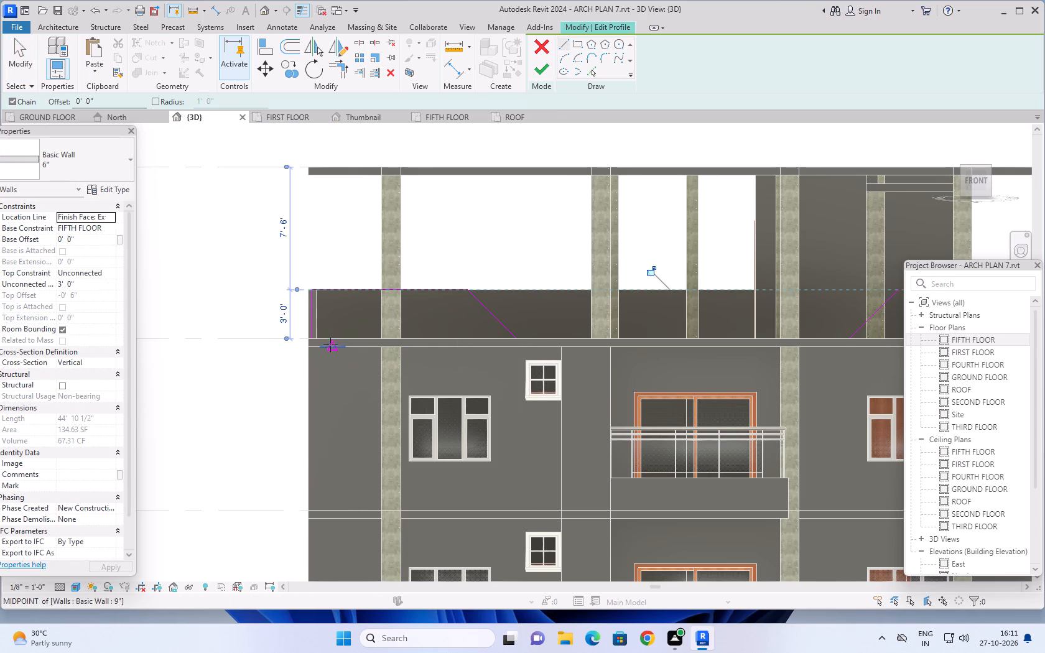
pyautogui.click(310, 335)
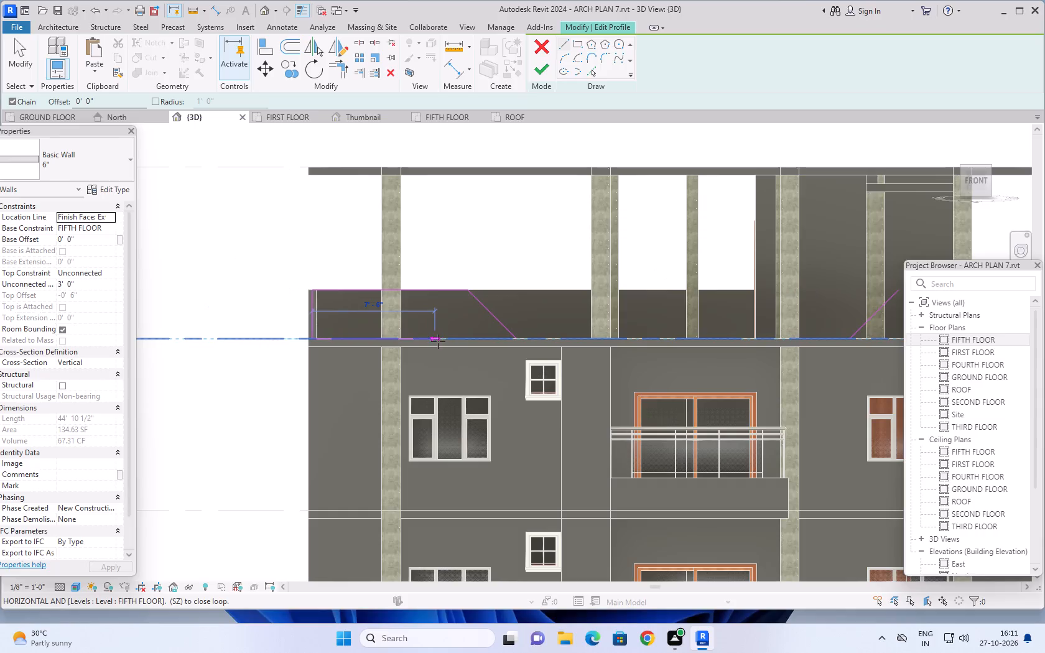
pyautogui.click(513, 341)
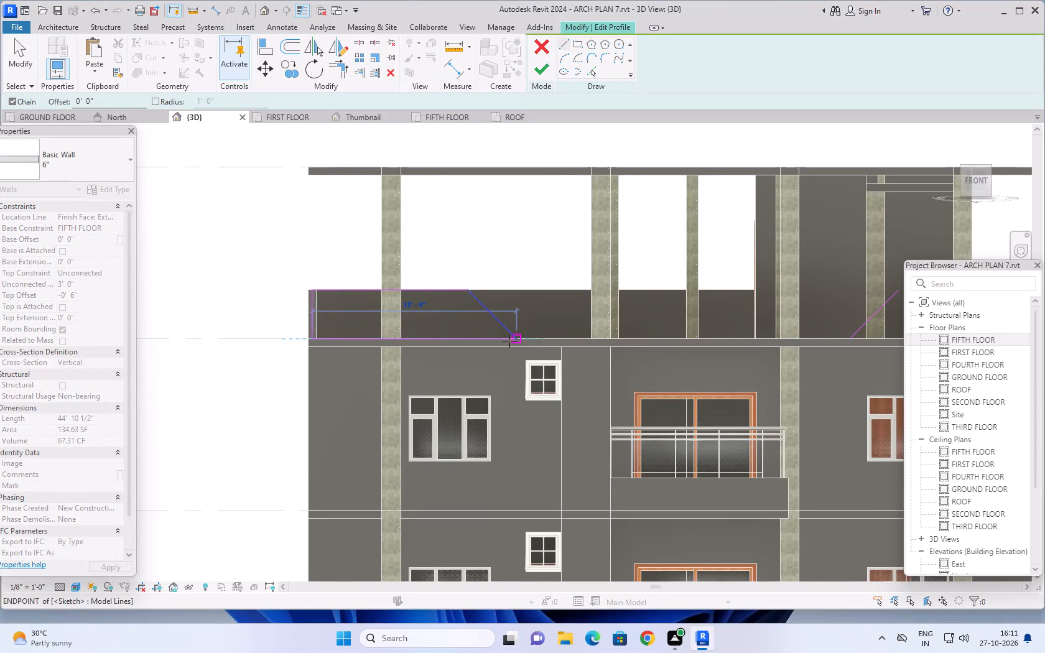
# Draw the east portion's top profile line from the diagonal's upper end to the wall's east edge.
pyautogui.scroll(-4, 531, 256)
pyautogui.scroll(-2, 682, 292)
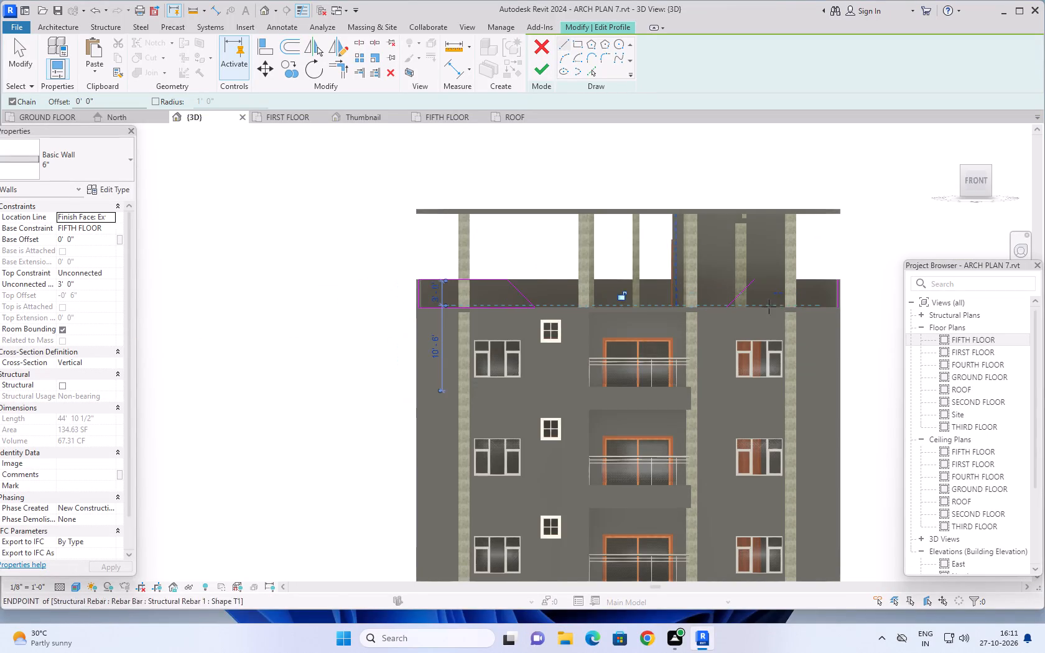
pyautogui.scroll(7, 773, 279)
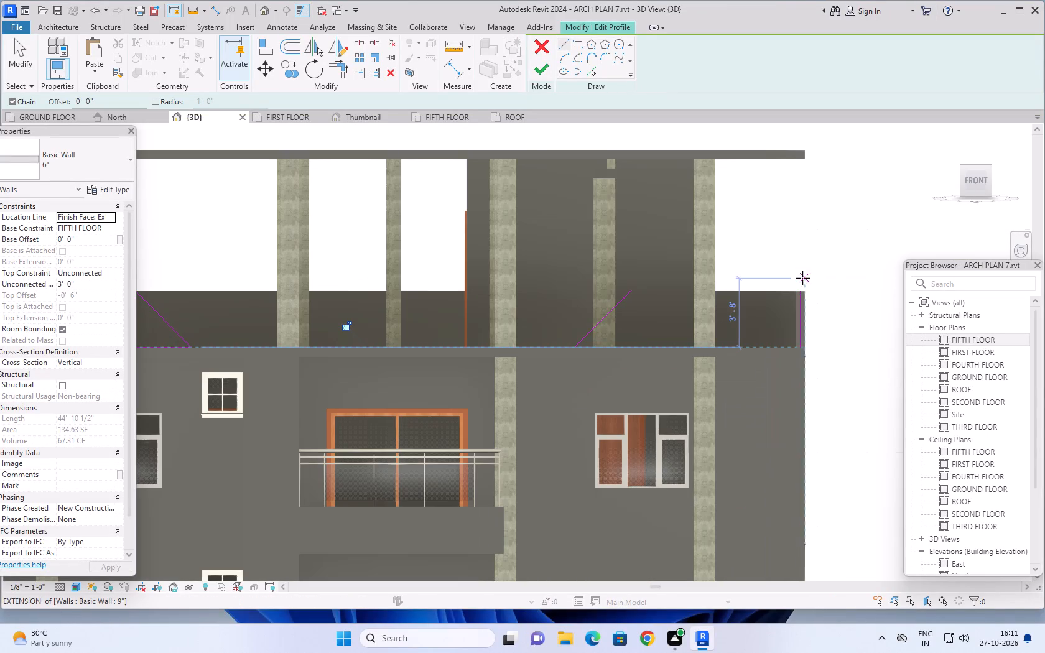
pyautogui.scroll(3, 799, 282)
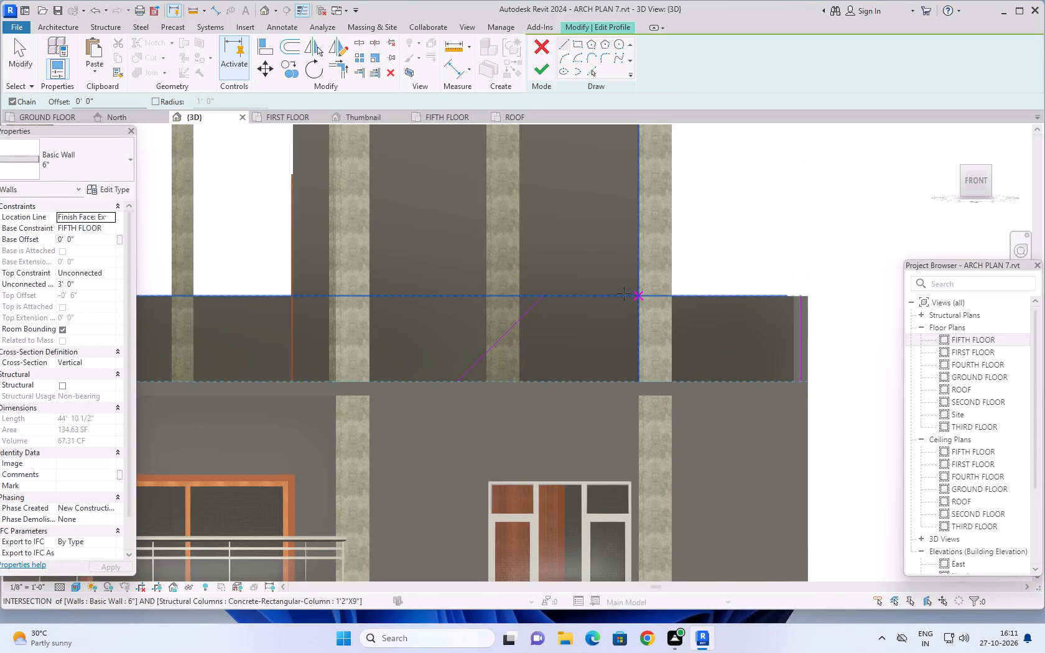
pyautogui.click(542, 299)
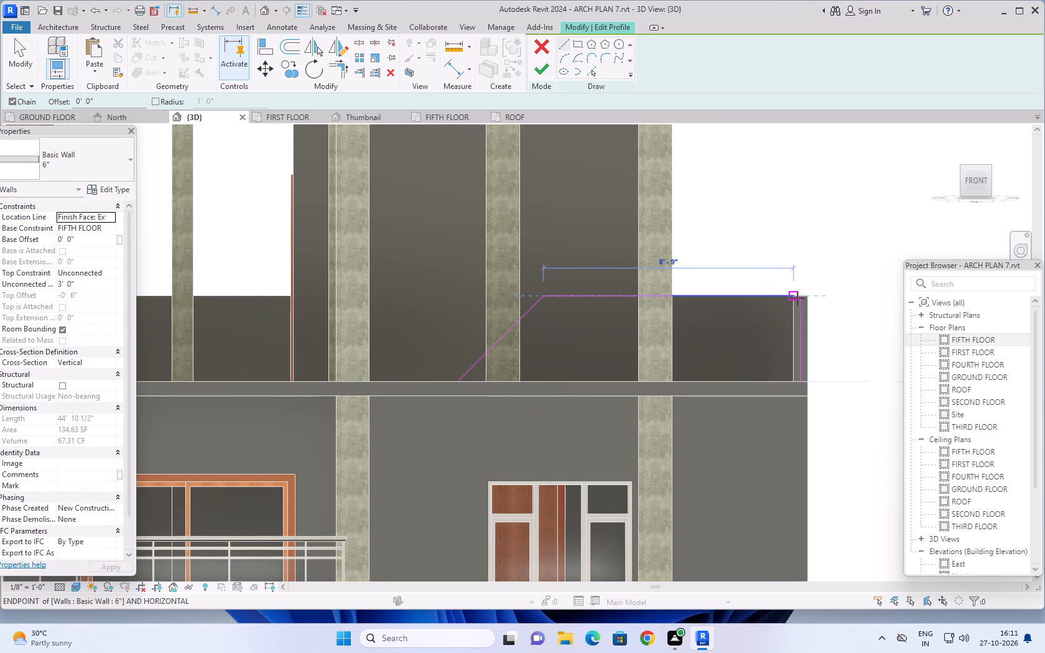
pyautogui.click(799, 298)
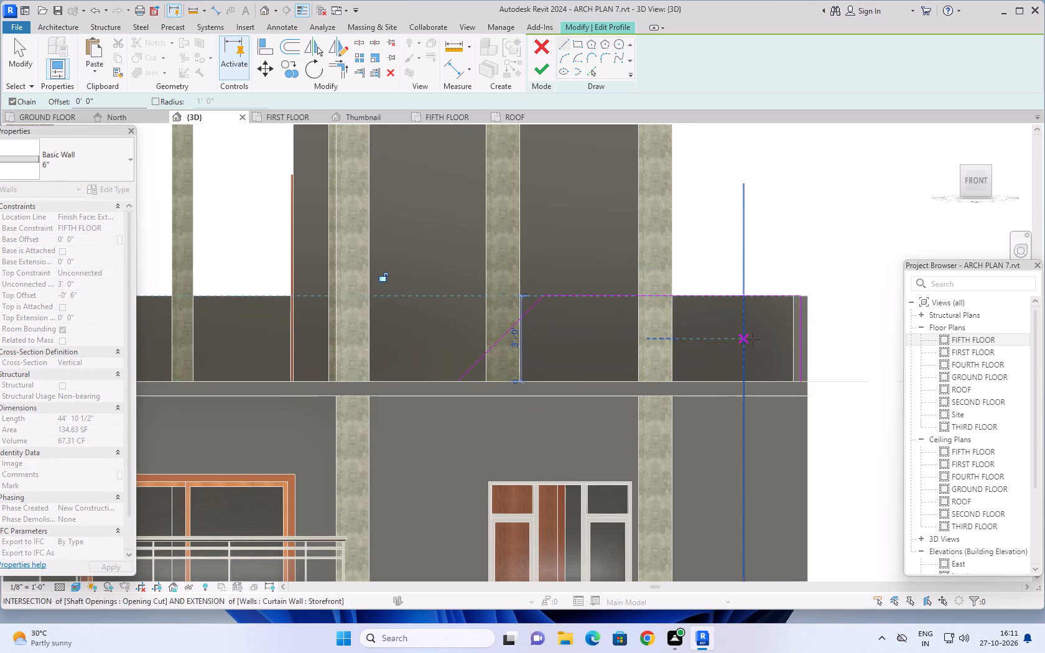
# Draw the east portion's bottom profile line, about 12' long, from the wall's east edge to the diagonal's lower end.
pyautogui.click(801, 378)
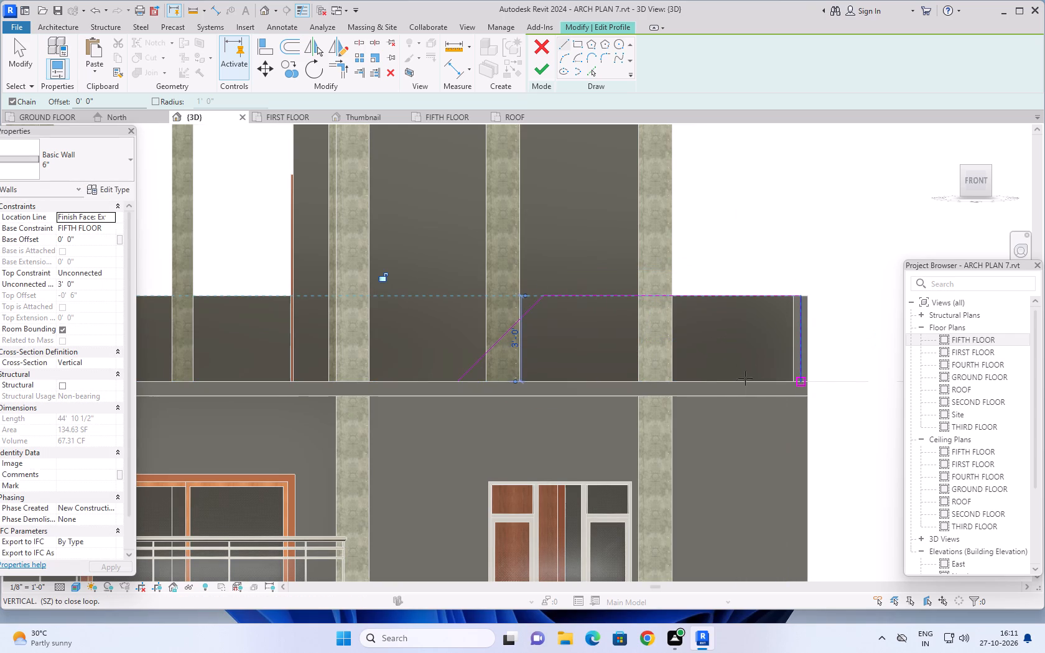
pyautogui.click(457, 381)
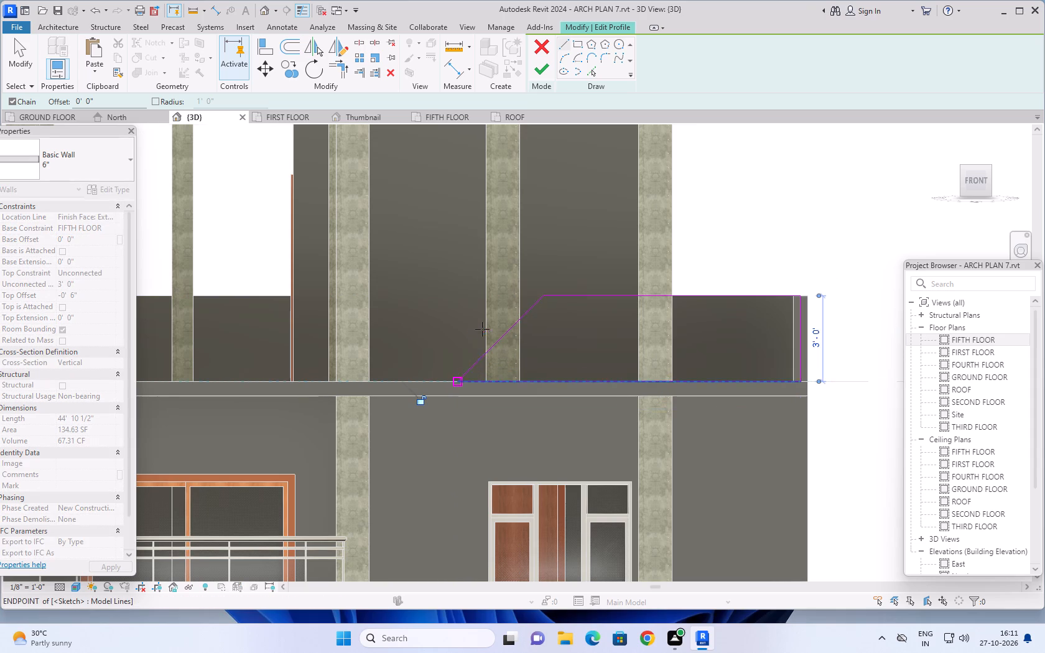
pyautogui.scroll(-4, 475, 323)
pyautogui.press('Escape')
pyautogui.scroll(-1, 571, 337)
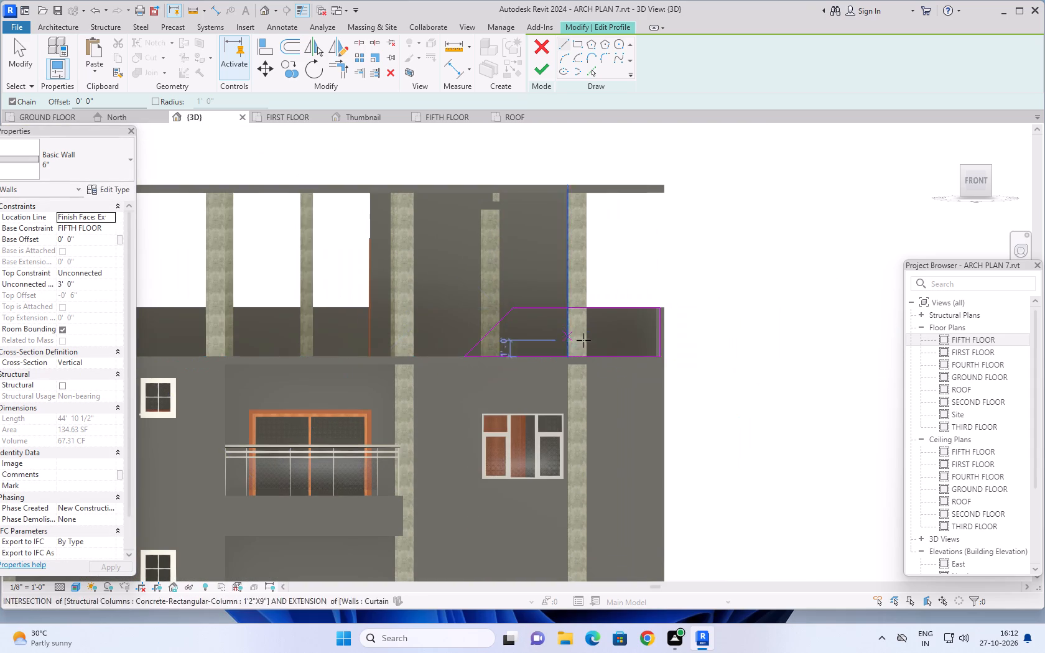
pyautogui.scroll(-2, 583, 340)
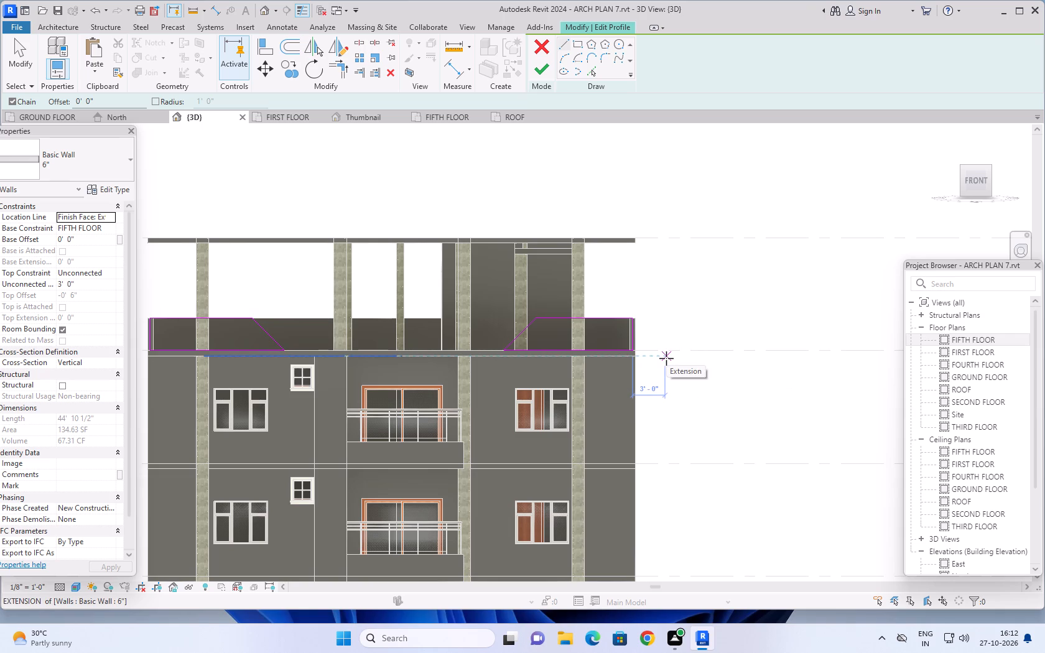
pyautogui.scroll(-2, 671, 358)
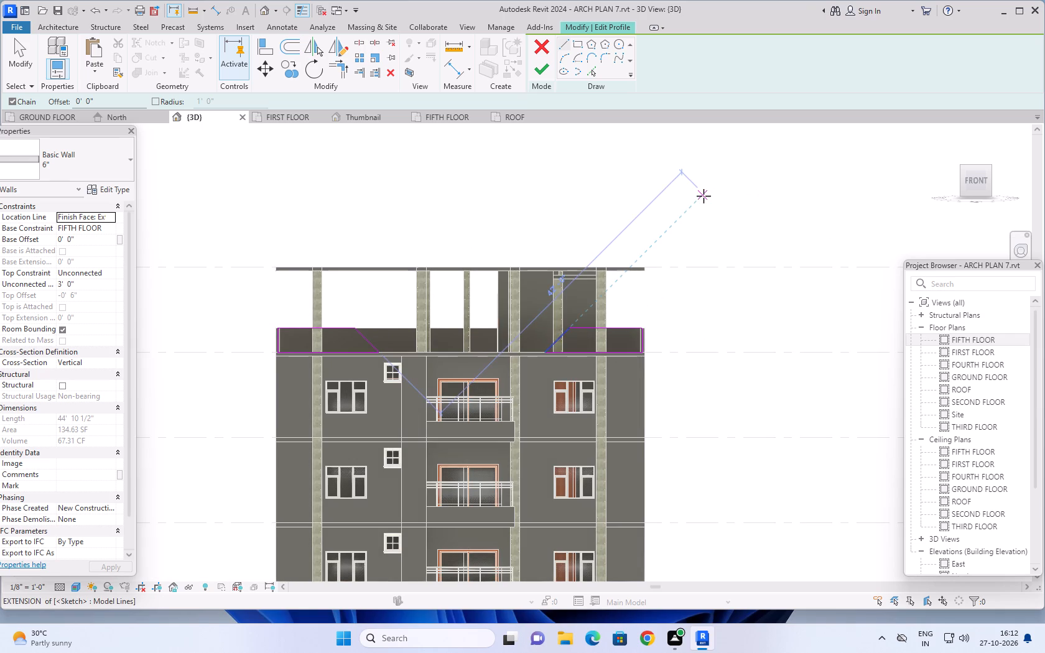
pyautogui.press('Escape')
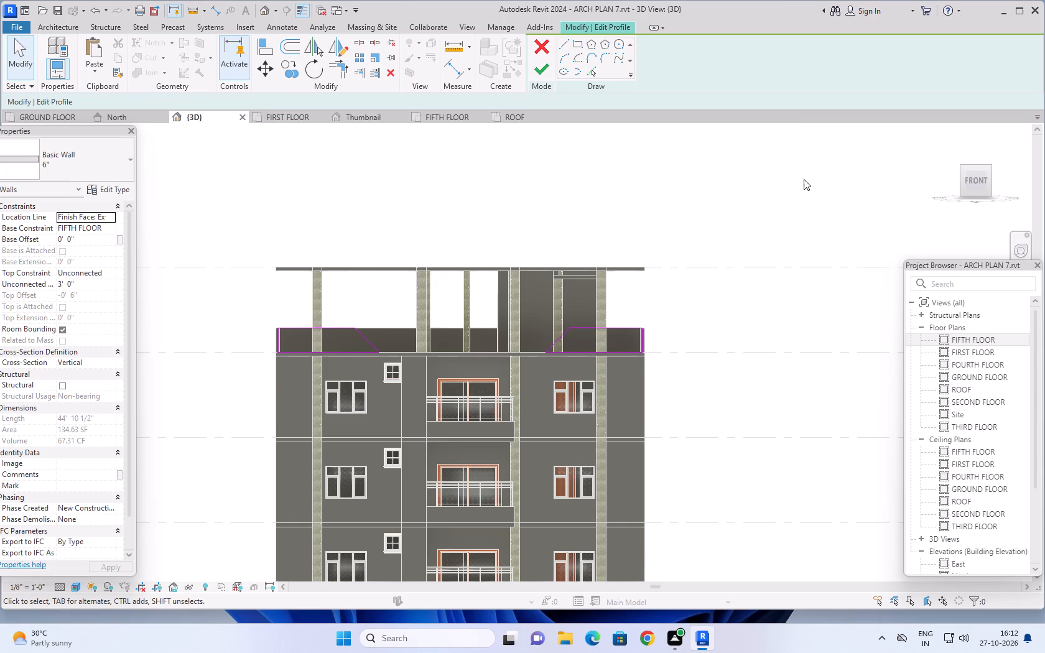
pyautogui.press('Escape')
# Finish the profile edit of the south parapet wall and deselect the wall.
pyautogui.click(546, 69)
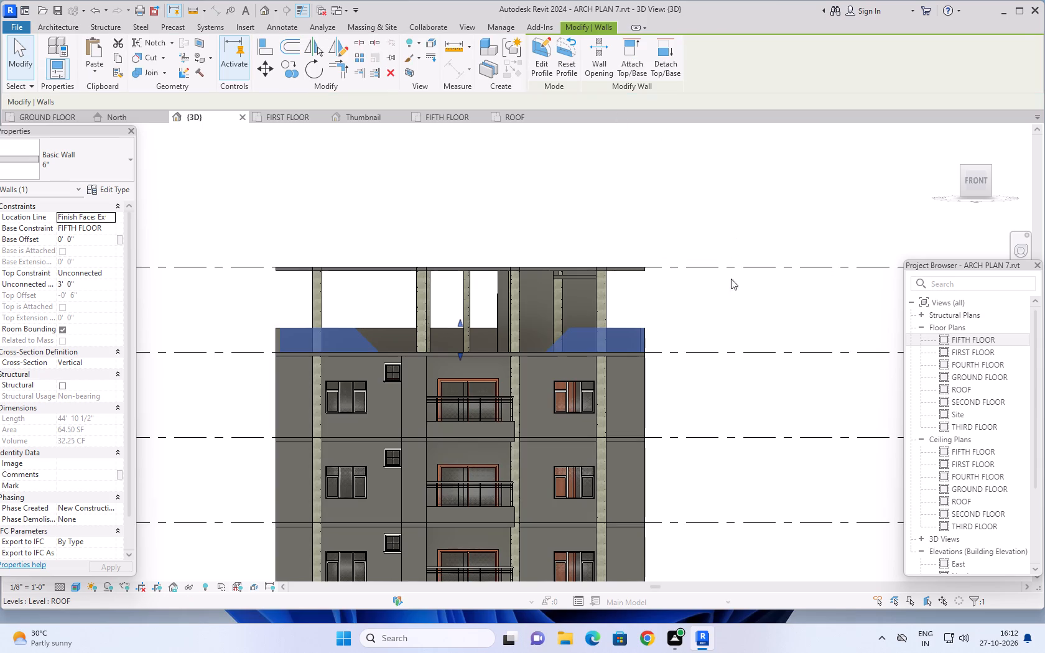
pyautogui.click(747, 299)
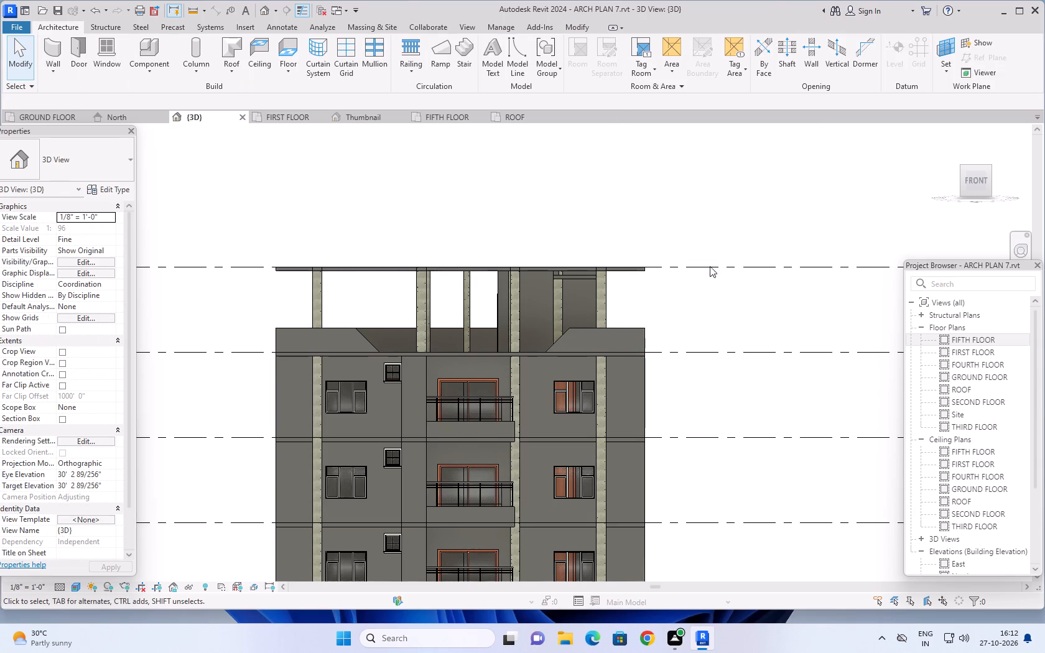
pyautogui.keyDown('shift'); pyautogui.moveTo(753, 277); pyautogui.dragTo(704, 399, button='middle'); pyautogui.keyUp('shift')
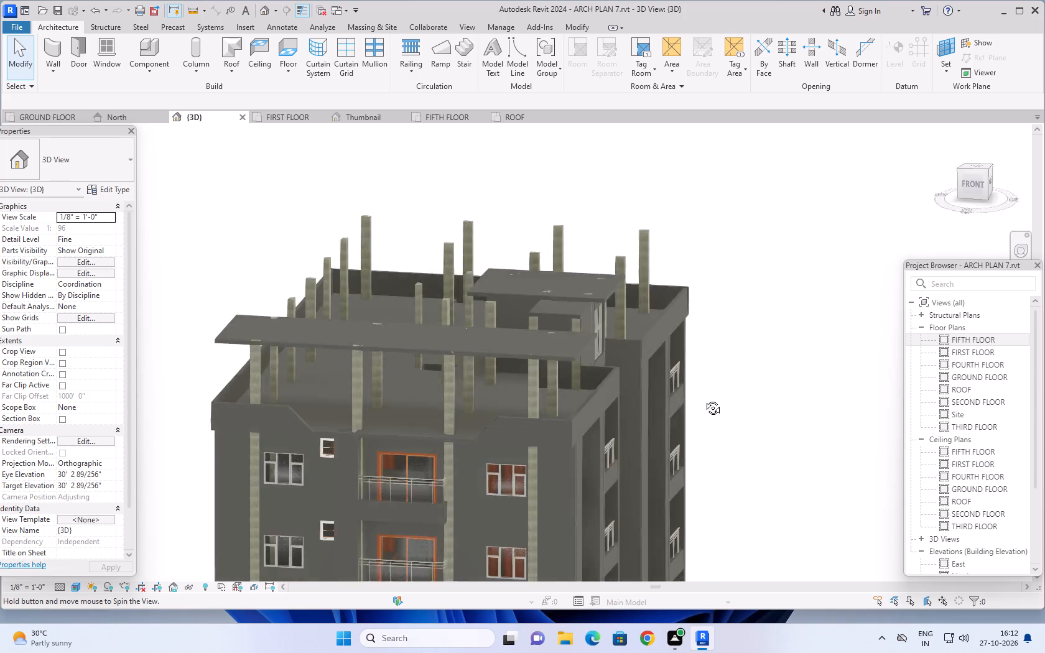
pyautogui.keyDown('shift'); pyautogui.moveTo(704, 399); pyautogui.dragTo(756, 404, button='middle'); pyautogui.keyUp('shift')
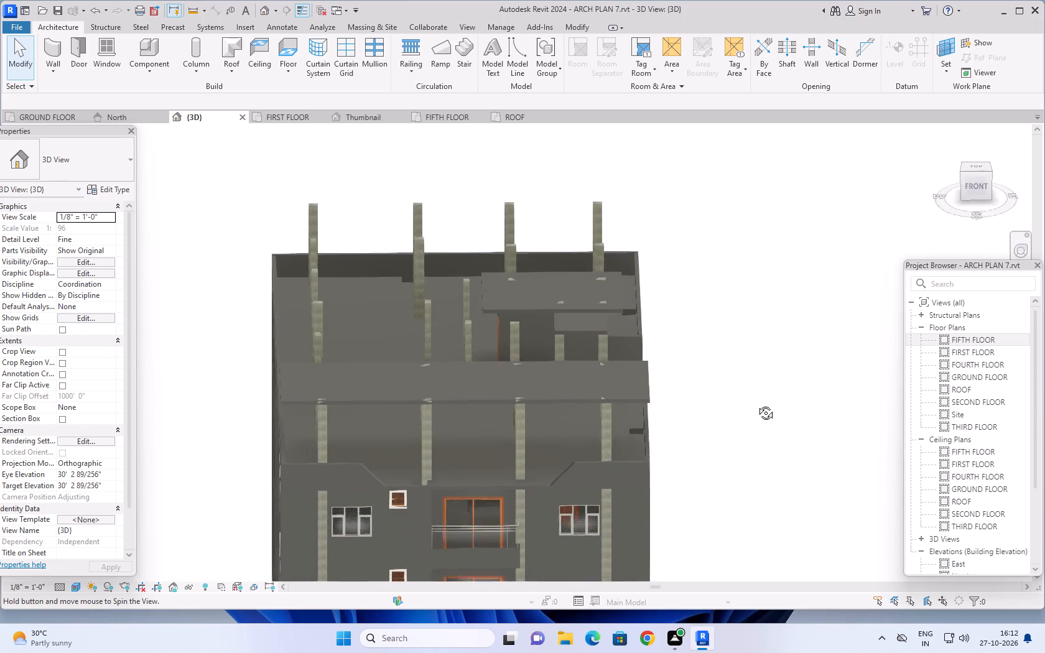
pyautogui.keyDown('shift'); pyautogui.moveTo(756, 404); pyautogui.dragTo(776, 403, button='middle'); pyautogui.keyUp('shift')
pyautogui.scroll(3, 510, 487)
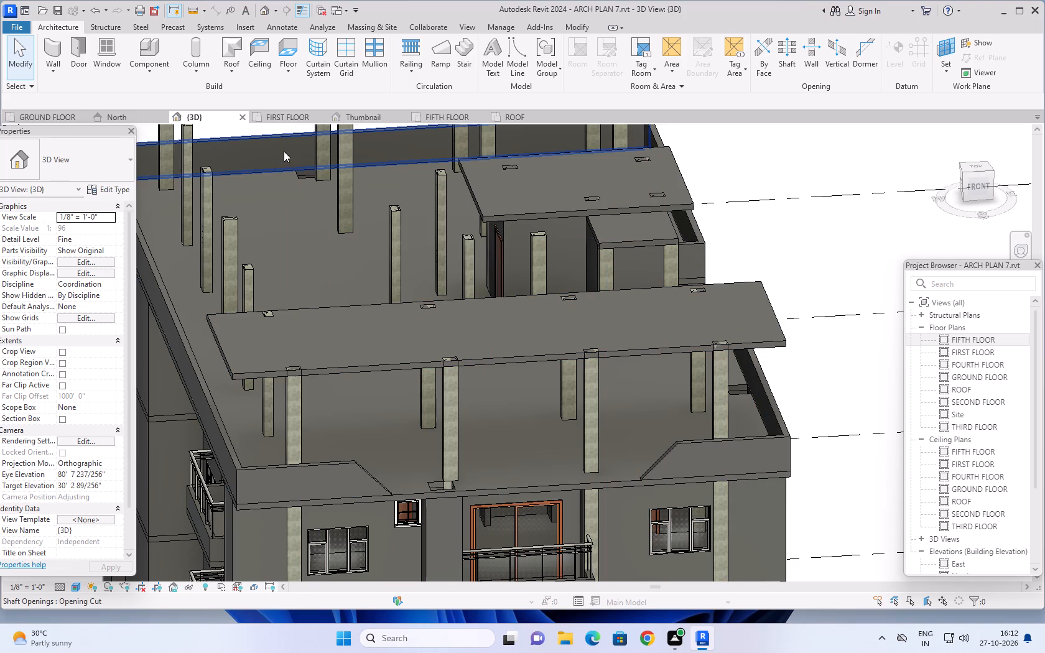
# Start sketching a railing path in the FIFTH FLOOR plan for the gap between the south parapet wall's two portions.
pyautogui.click(42, 115)
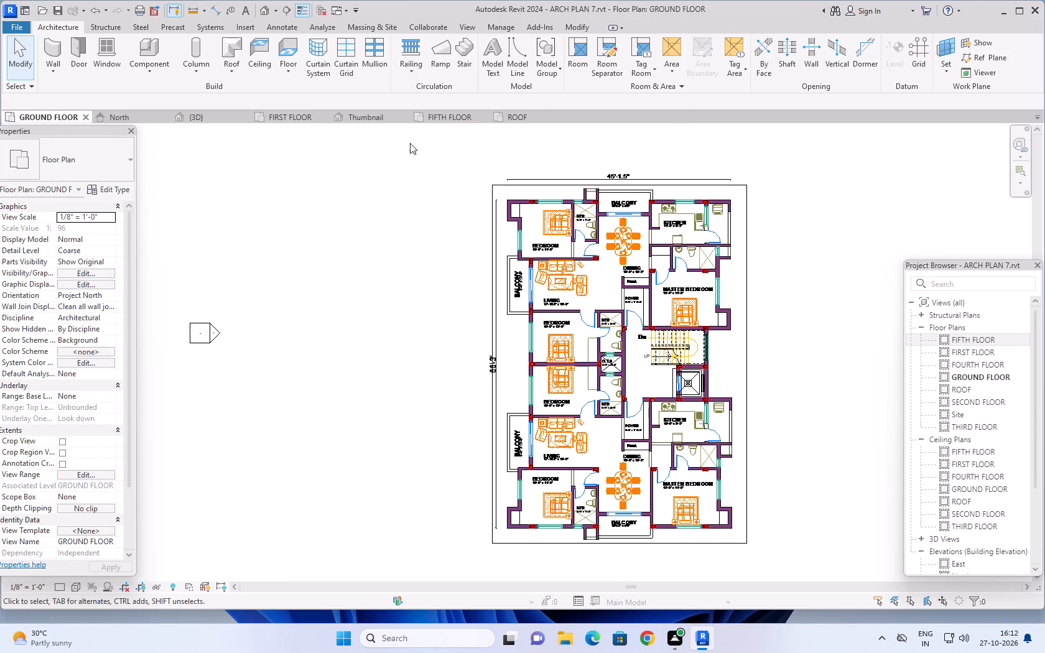
pyautogui.click(442, 115)
pyautogui.scroll(-2, 685, 518)
pyautogui.moveTo(764, 495); pyautogui.dragTo(759, 488, button='middle')
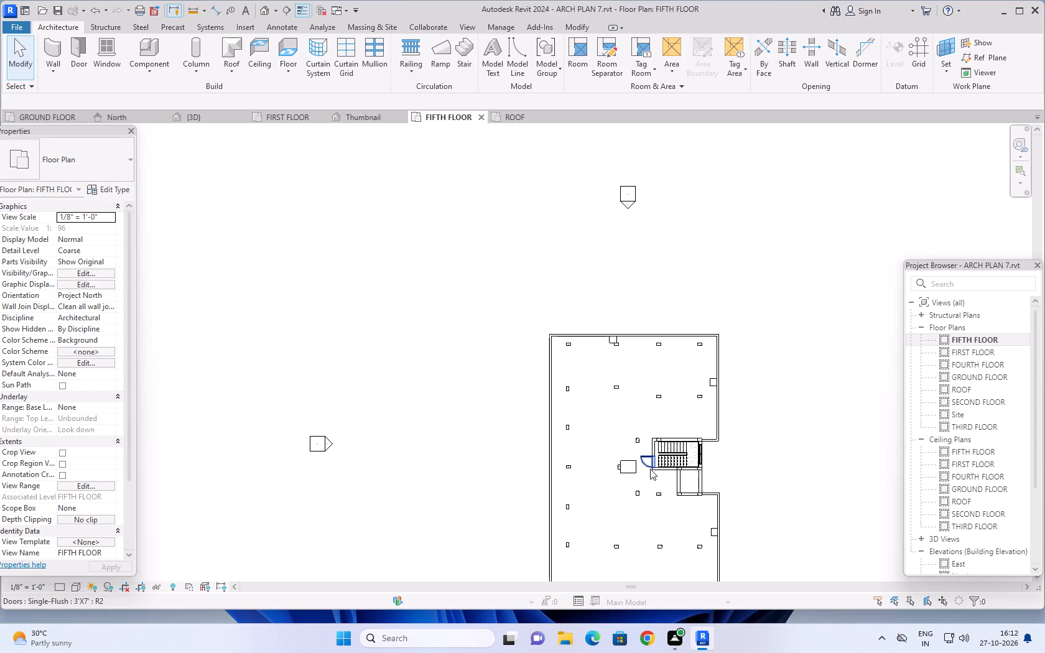
pyautogui.scroll(-1, 754, 471)
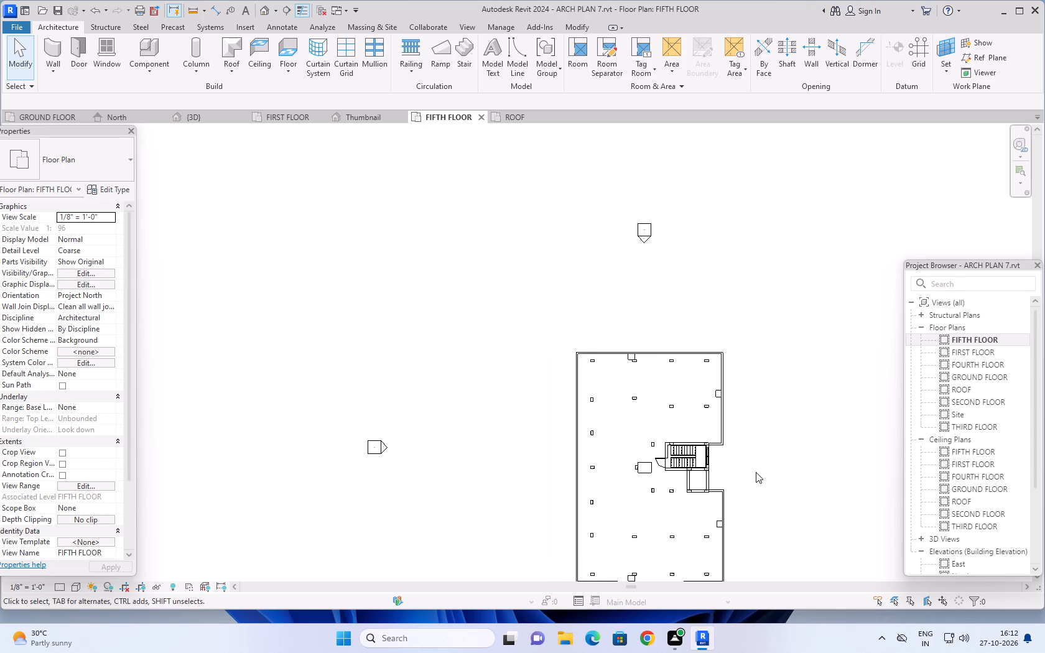
pyautogui.moveTo(766, 477); pyautogui.dragTo(737, 381, button='middle')
pyautogui.scroll(4, 580, 501)
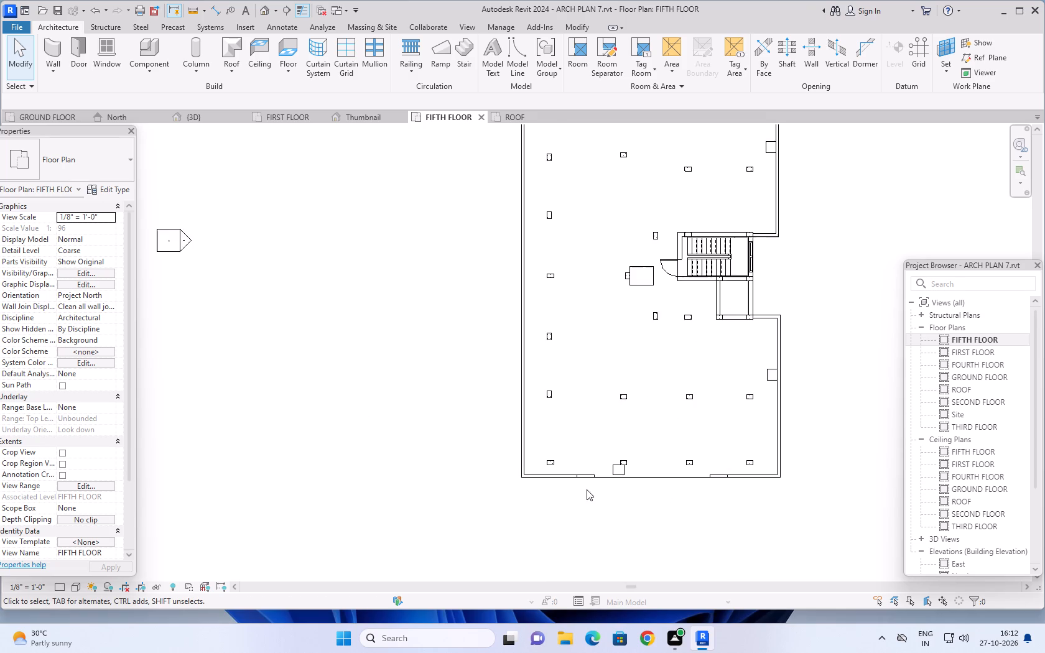
pyautogui.scroll(4, 613, 492)
pyautogui.moveTo(613, 492); pyautogui.dragTo(556, 507, button='middle')
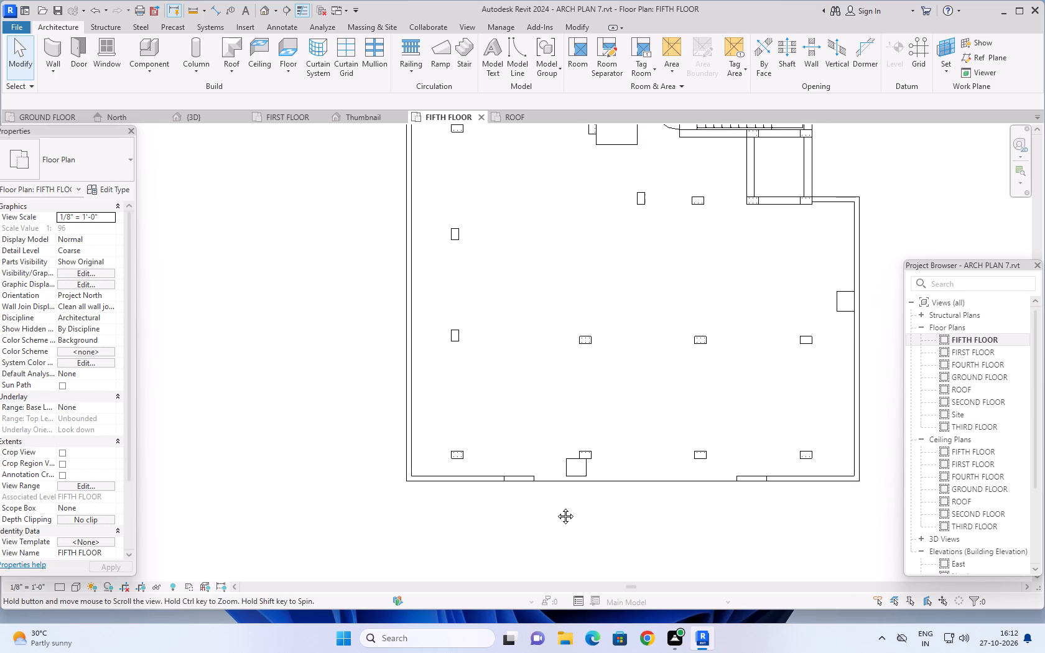
pyautogui.moveTo(556, 507); pyautogui.dragTo(549, 507, button='middle')
pyautogui.scroll(2, 549, 507)
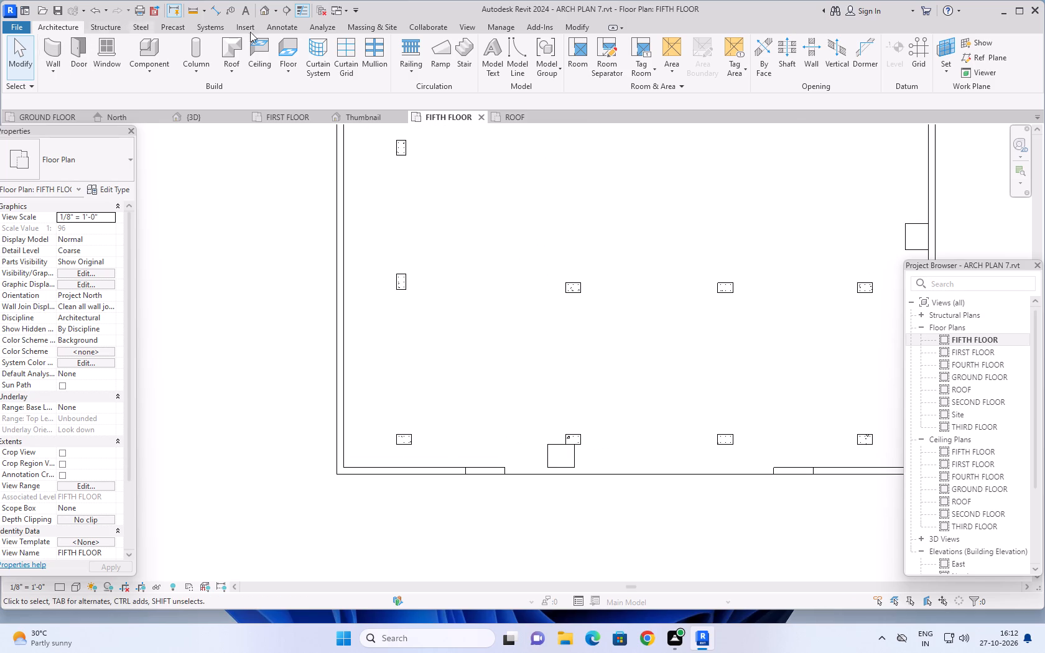
pyautogui.click(407, 45)
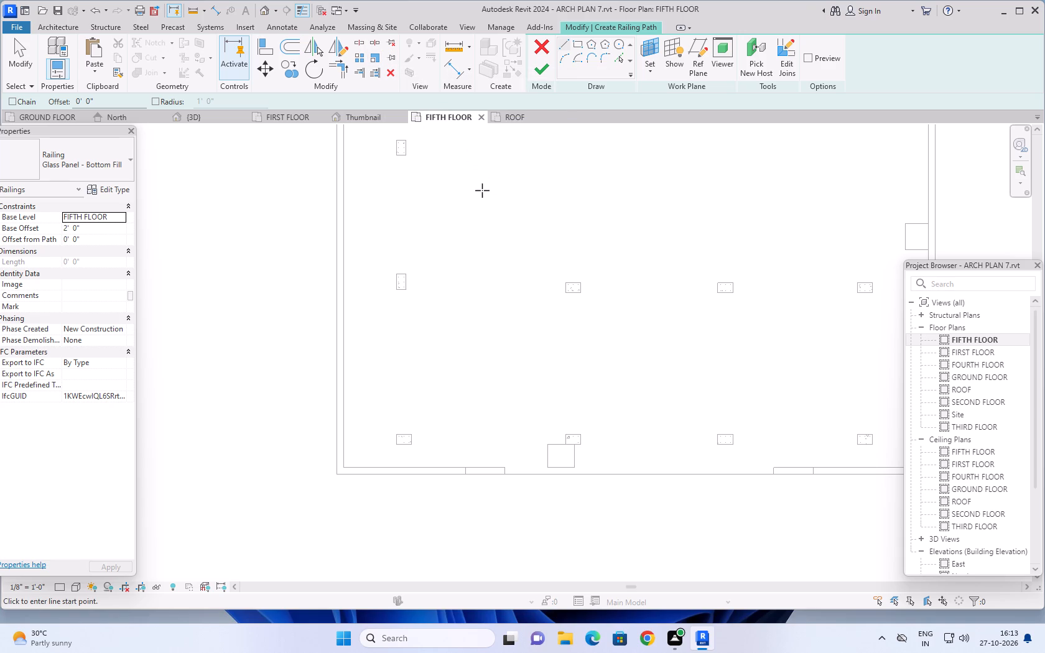
pyautogui.scroll(-1, 587, 205)
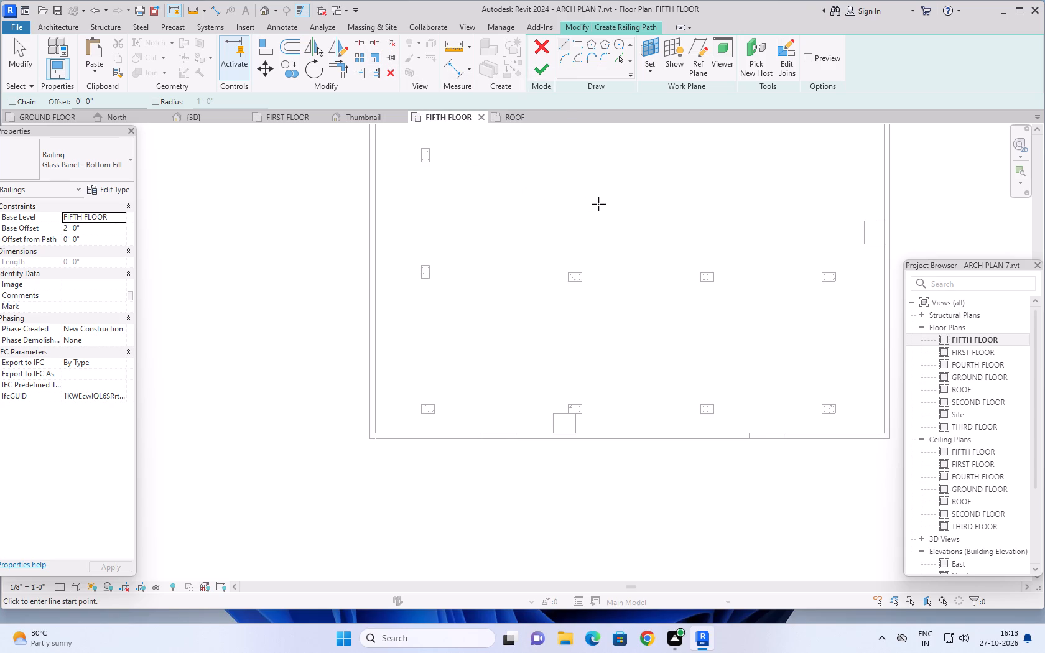
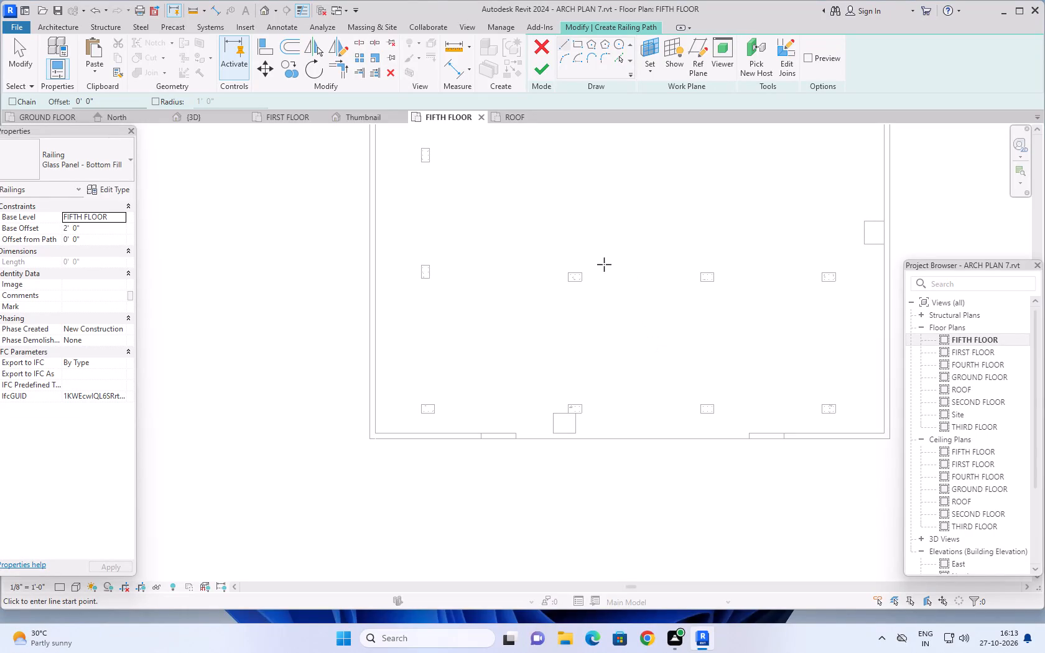
# Draw a straight railing path line about 20' 4 1/2" long between the facing end midpoints of the south parapet's two portions.
pyautogui.scroll(1, 597, 375)
pyautogui.scroll(-1, 614, 385)
pyautogui.moveTo(613, 376); pyautogui.dragTo(594, 352, button='middle')
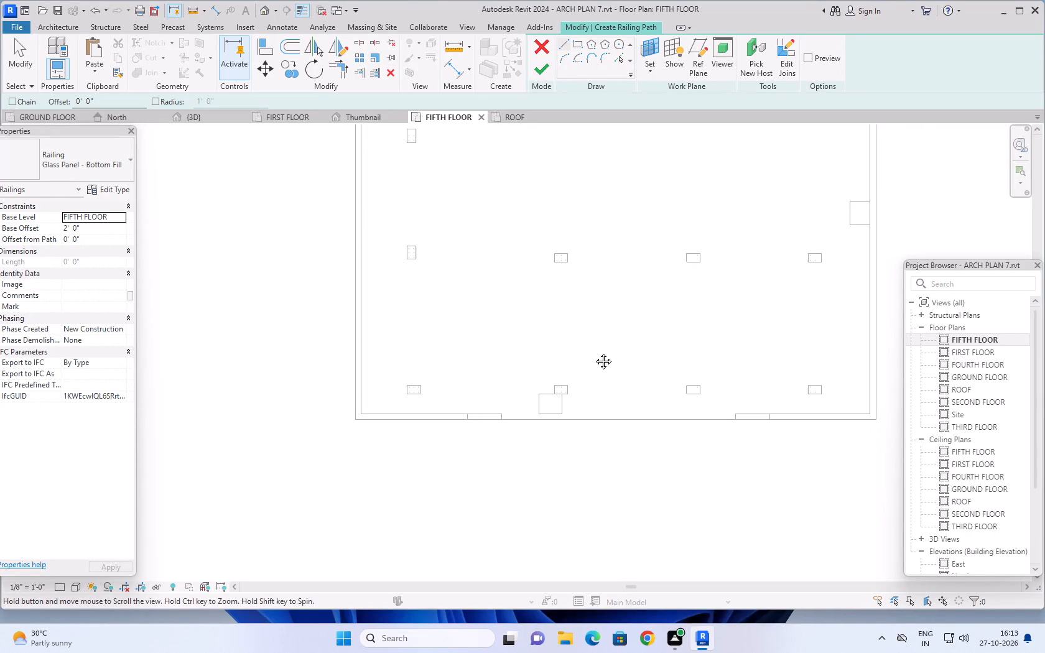
pyautogui.moveTo(594, 352); pyautogui.dragTo(594, 351, button='middle')
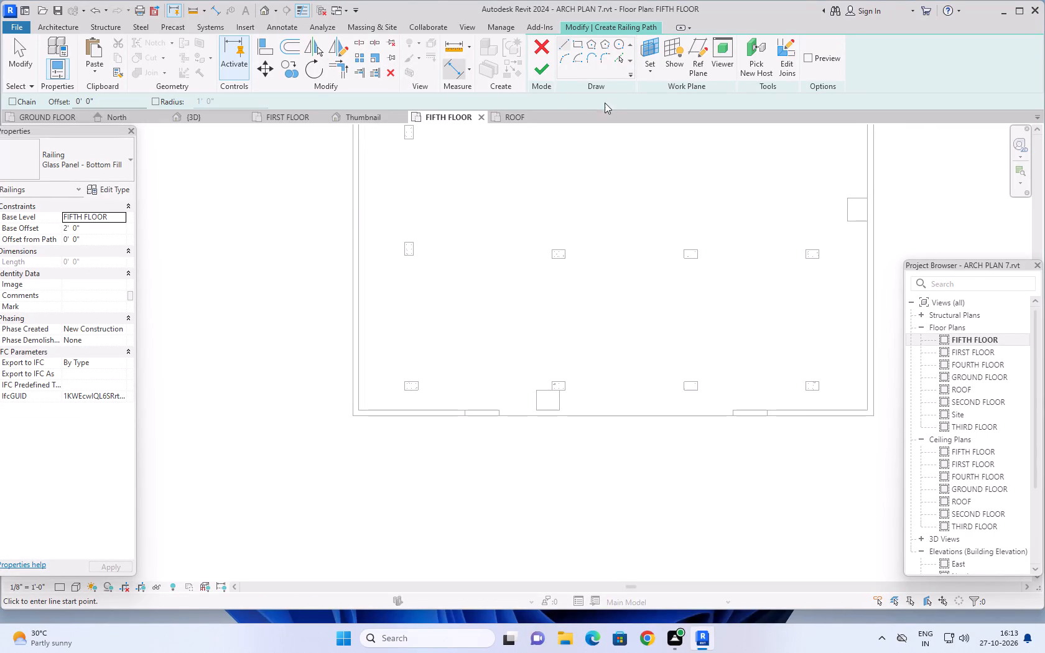
pyautogui.click(564, 42)
pyautogui.scroll(4, 506, 411)
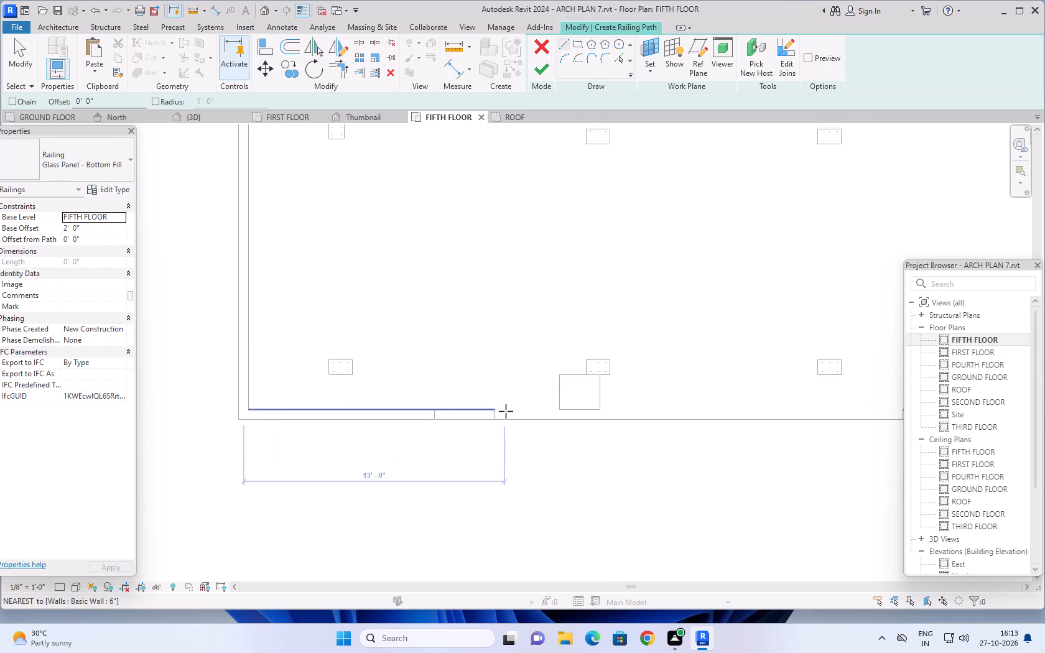
pyautogui.scroll(5, 506, 418)
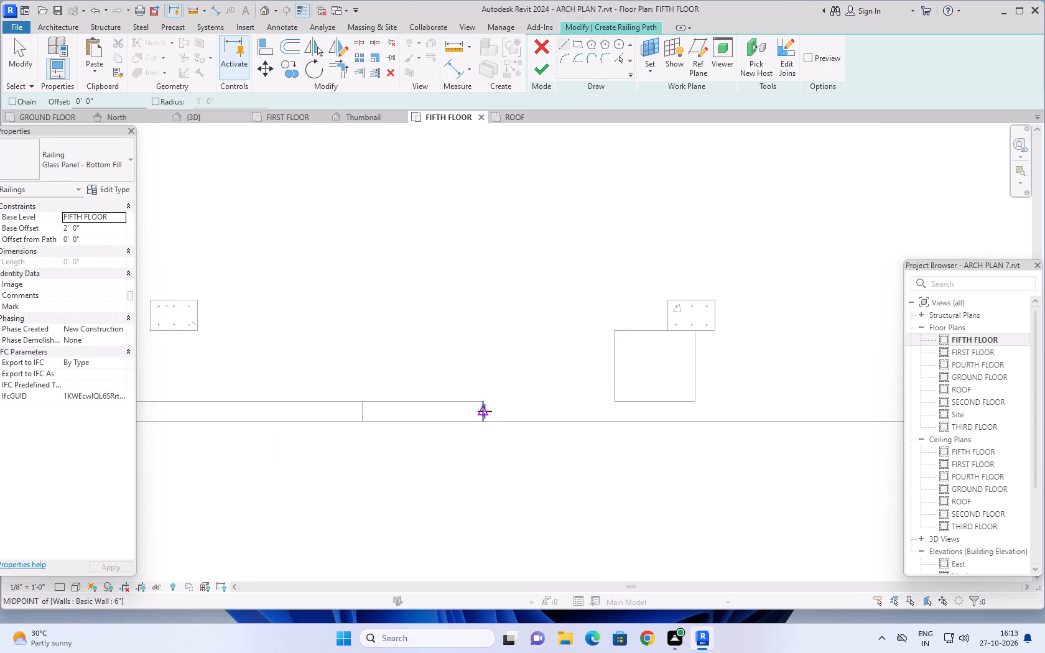
pyautogui.click(485, 411)
pyautogui.scroll(-5, 799, 417)
pyautogui.moveTo(812, 405); pyautogui.dragTo(804, 404, button='middle')
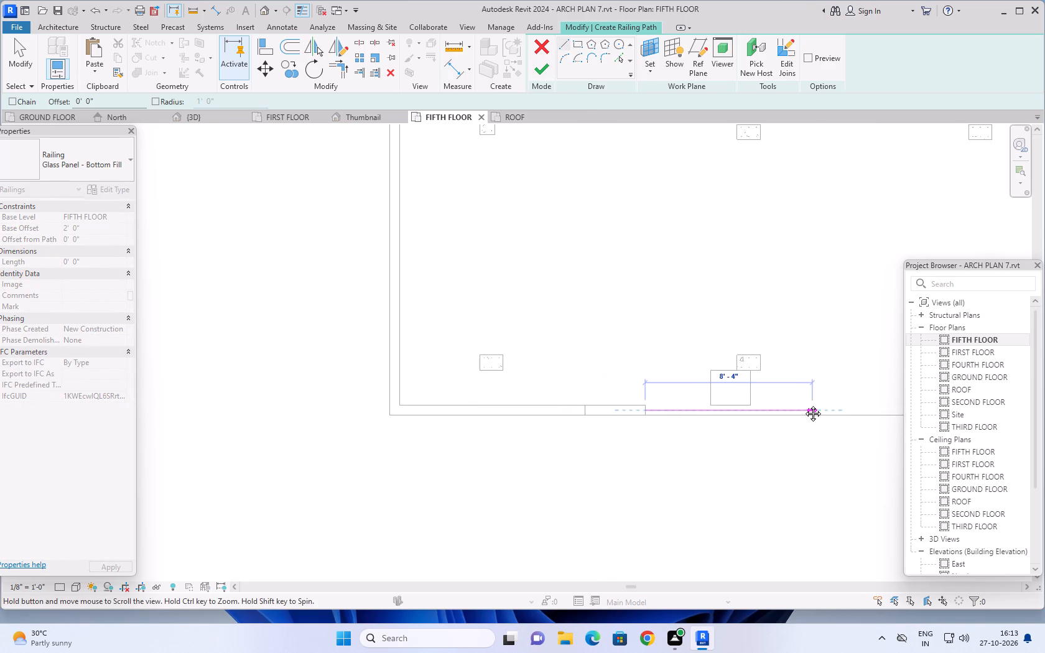
pyautogui.moveTo(804, 404); pyautogui.dragTo(606, 368, button='middle')
pyautogui.scroll(6, 825, 373)
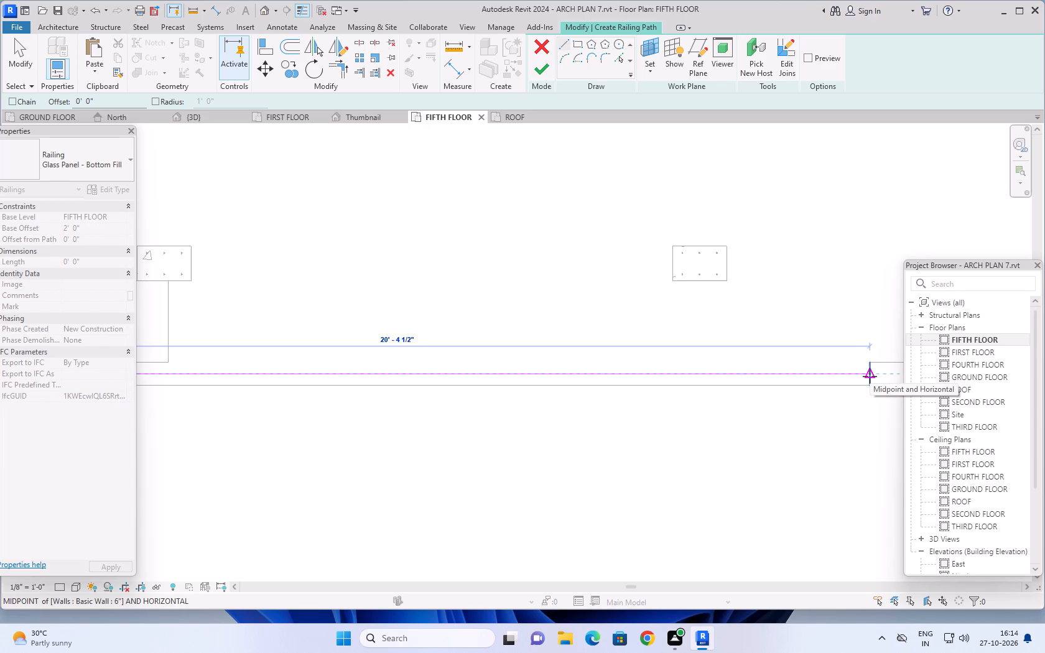
pyautogui.click(870, 376)
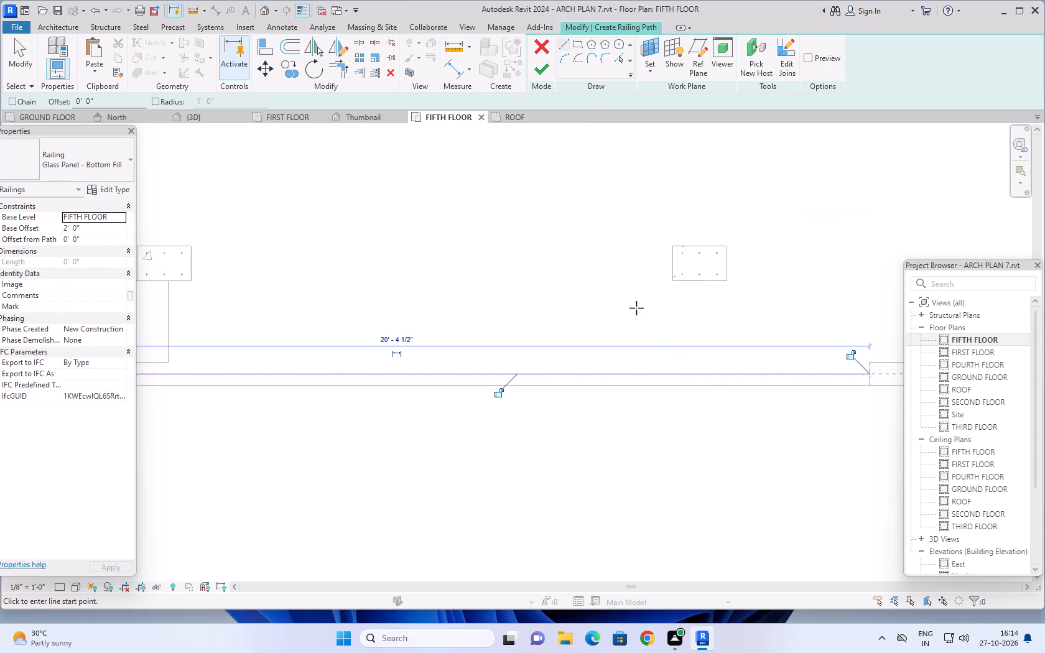
# Set the railing's base offset to 0 and finish the Glass Panel - Bottom Fill railing.
pyautogui.scroll(-7, 639, 305)
pyautogui.scroll(-3, 549, 458)
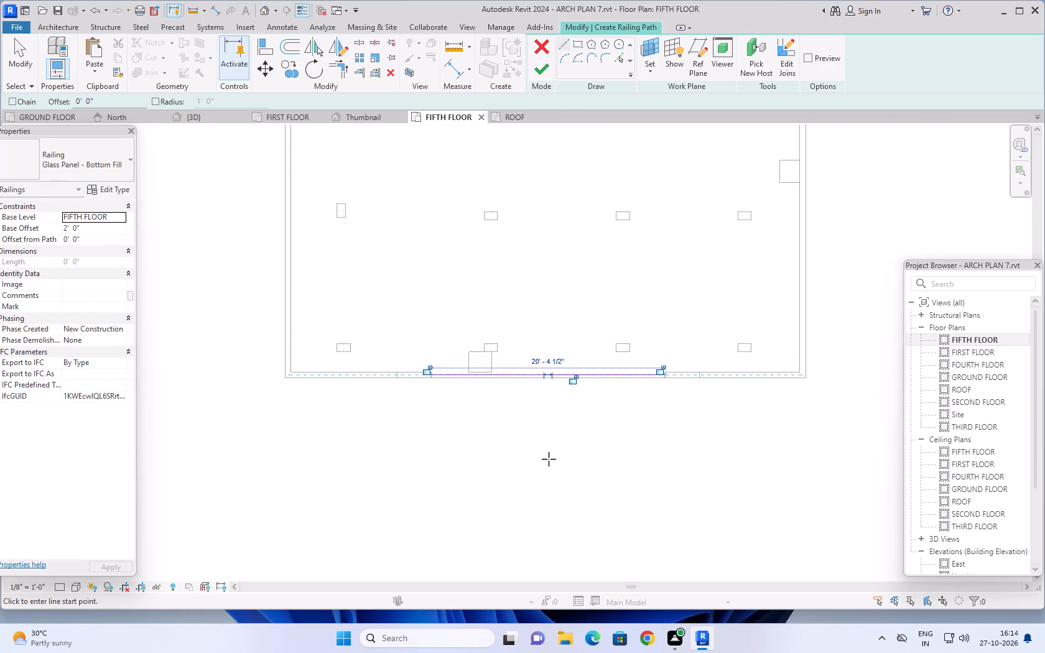
pyautogui.scroll(-2, 549, 458)
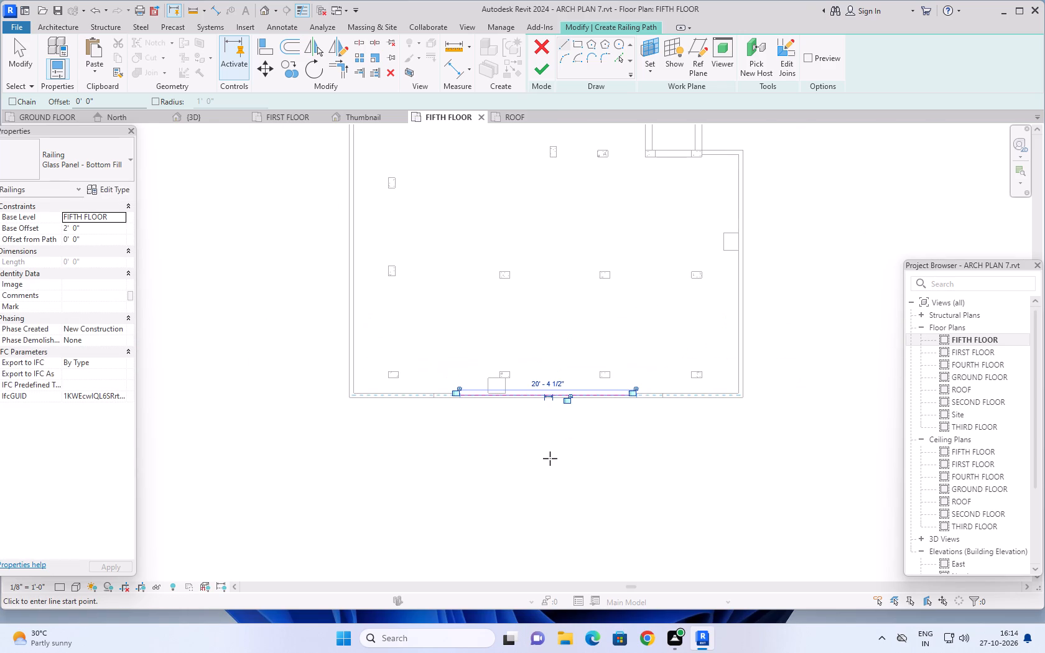
pyautogui.click(90, 229)
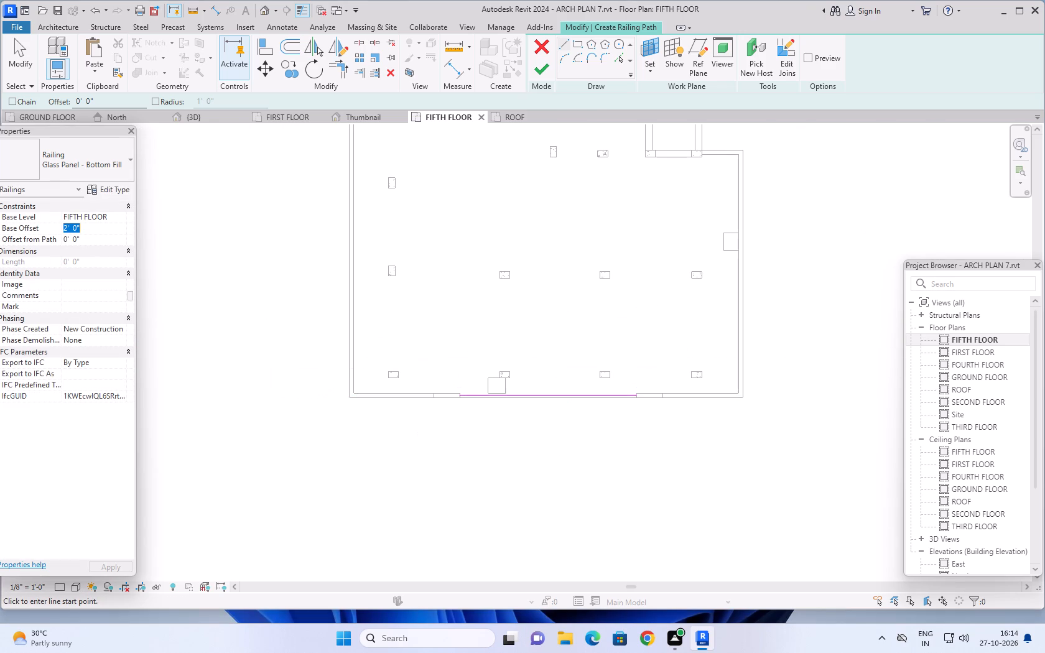
pyautogui.press('0')
pyautogui.press('Return')
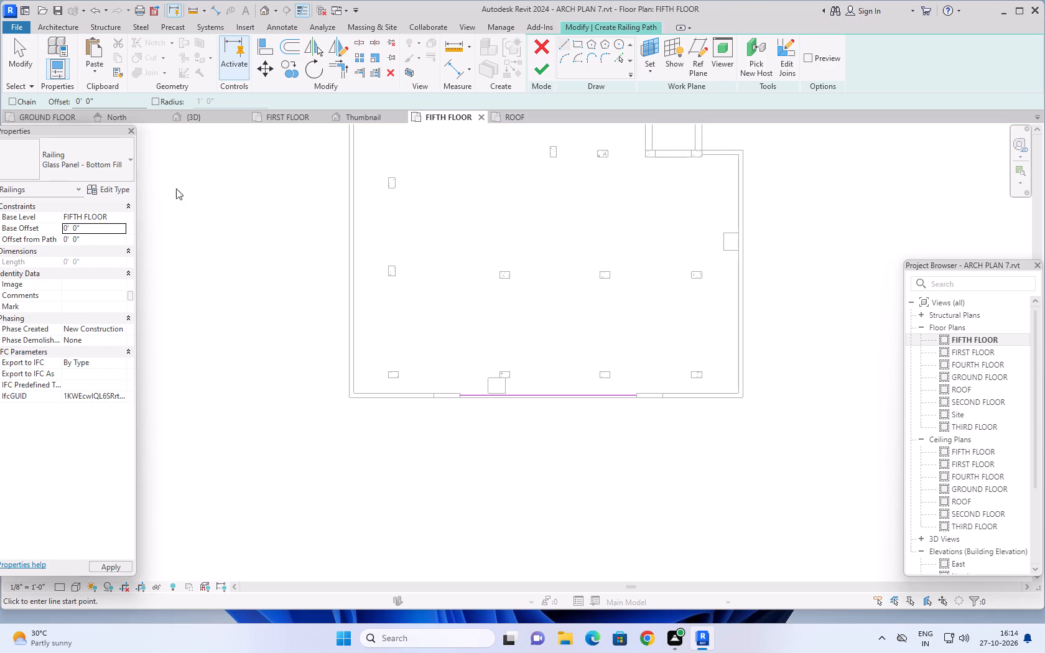
pyautogui.click(540, 68)
# Examine the new south parapet railing from several angles in the 3D view and deselect it.
pyautogui.scroll(-2, 718, 450)
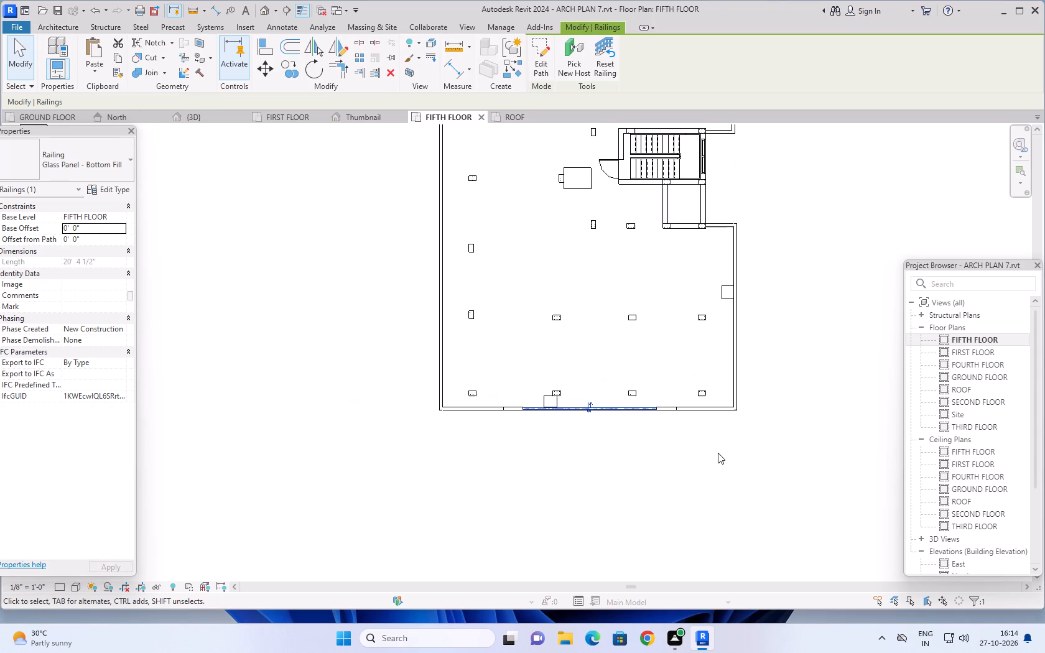
pyautogui.moveTo(714, 467); pyautogui.dragTo(721, 435, button='middle')
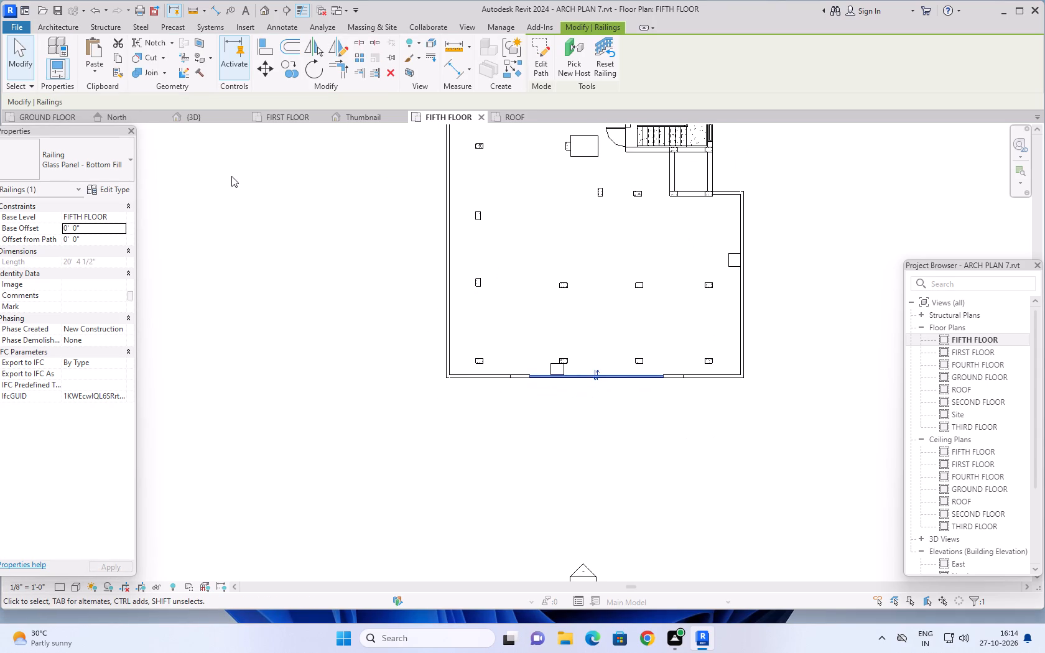
pyautogui.click(195, 114)
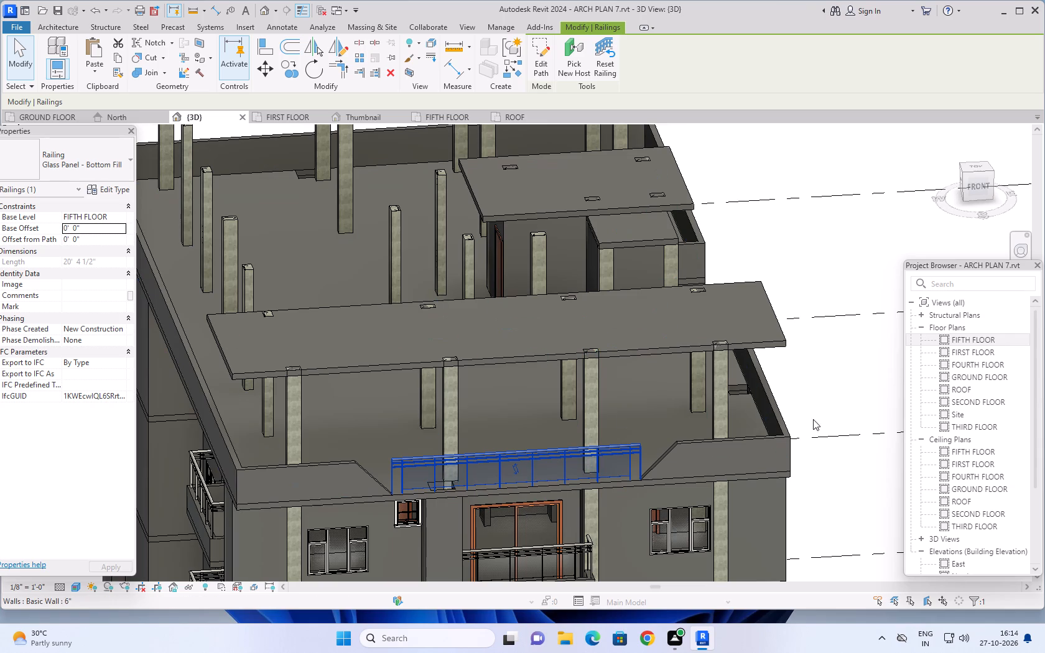
pyautogui.moveTo(821, 391); pyautogui.dragTo(820, 358, button='middle')
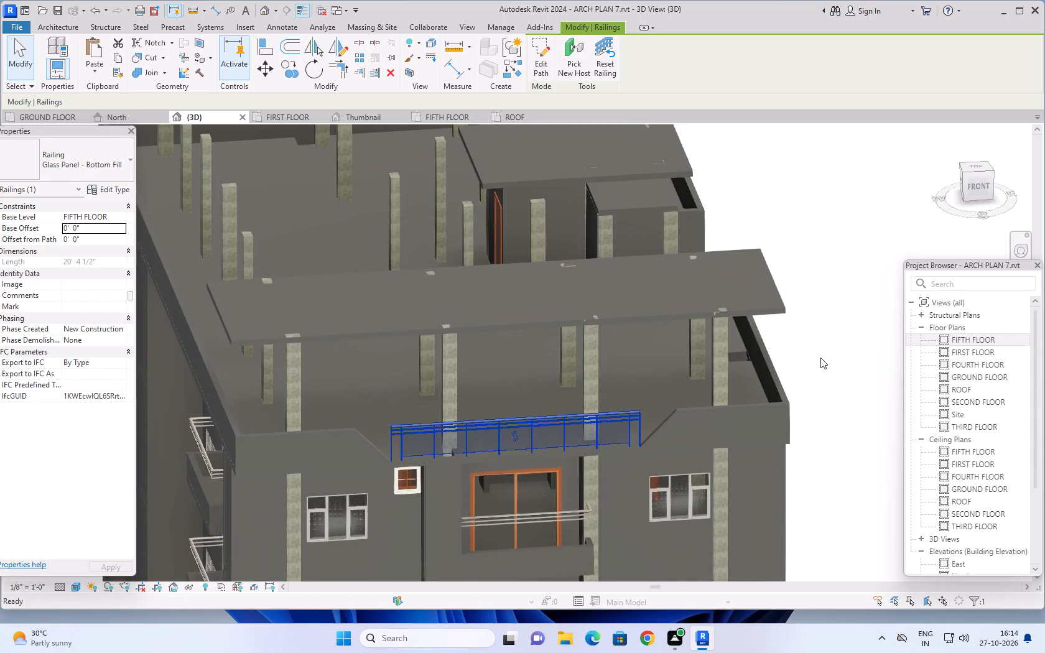
pyautogui.moveTo(821, 358); pyautogui.dragTo(820, 260, button='middle')
pyautogui.keyDown('shift'); pyautogui.middleClick(822, 323); pyautogui.keyUp('shift')
pyautogui.keyDown('shift'); pyautogui.middleClick(788, 294); pyautogui.keyUp('shift')
pyautogui.moveTo(823, 300); pyautogui.dragTo(817, 297, button='middle')
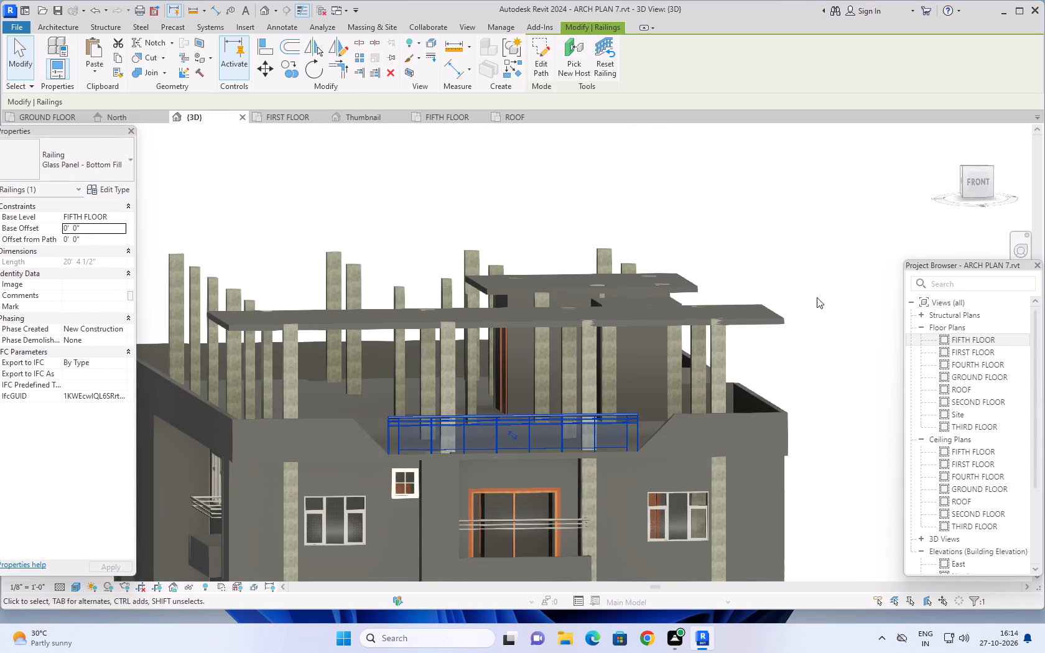
pyautogui.moveTo(817, 297); pyautogui.dragTo(802, 251, button='middle')
pyautogui.scroll(-5, 814, 336)
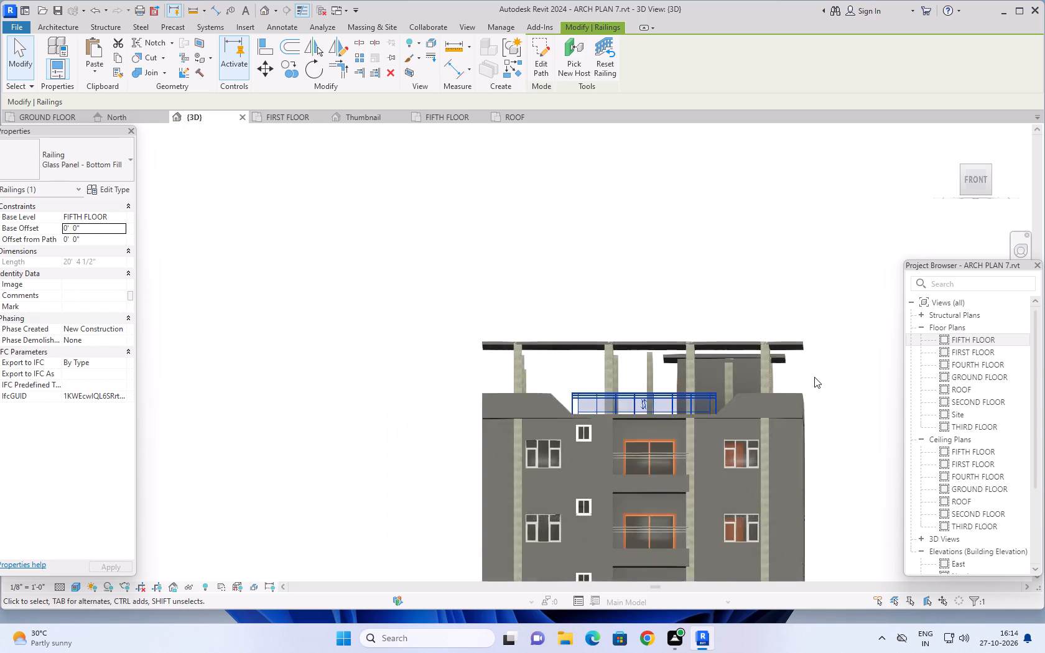
pyautogui.scroll(-2, 814, 377)
pyautogui.keyDown('shift'); pyautogui.moveTo(728, 294); pyautogui.dragTo(736, 369, button='middle'); pyautogui.keyUp('shift')
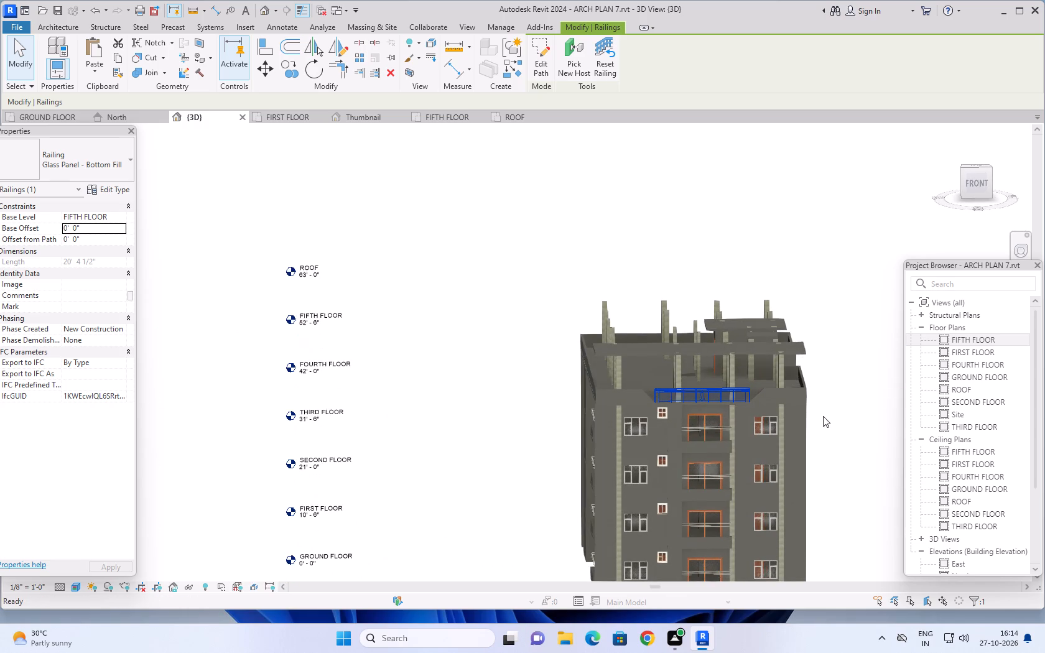
pyautogui.scroll(1, 823, 416)
pyautogui.moveTo(824, 401); pyautogui.dragTo(768, 408, button='middle')
pyautogui.keyDown('shift'); pyautogui.moveTo(787, 416); pyautogui.dragTo(825, 397, button='middle'); pyautogui.keyUp('shift')
pyautogui.scroll(8, 589, 412)
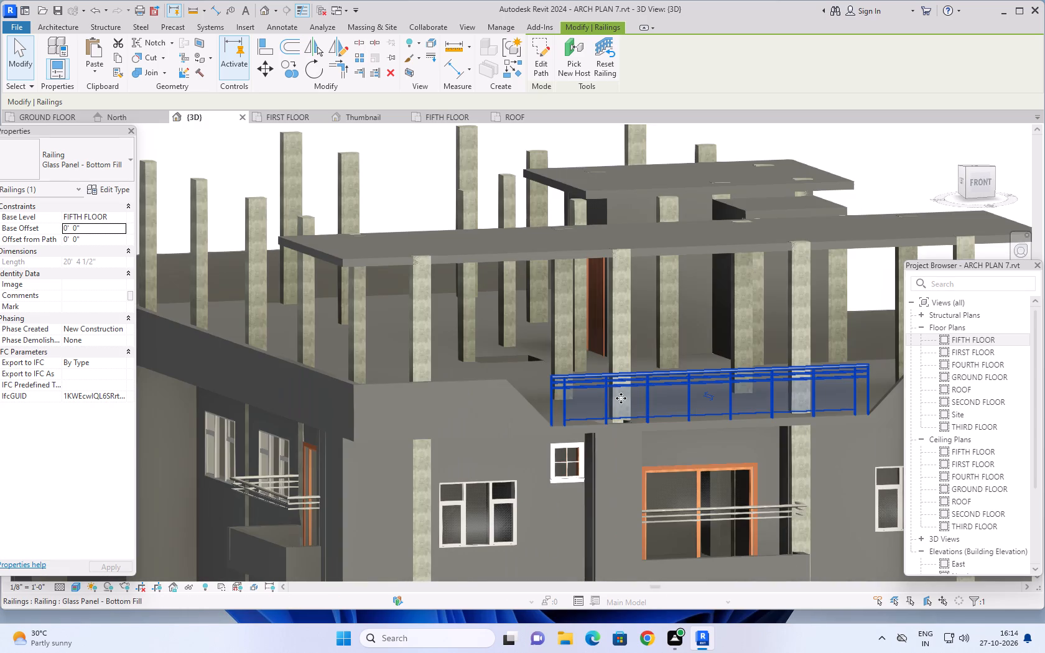
pyautogui.press('Escape')
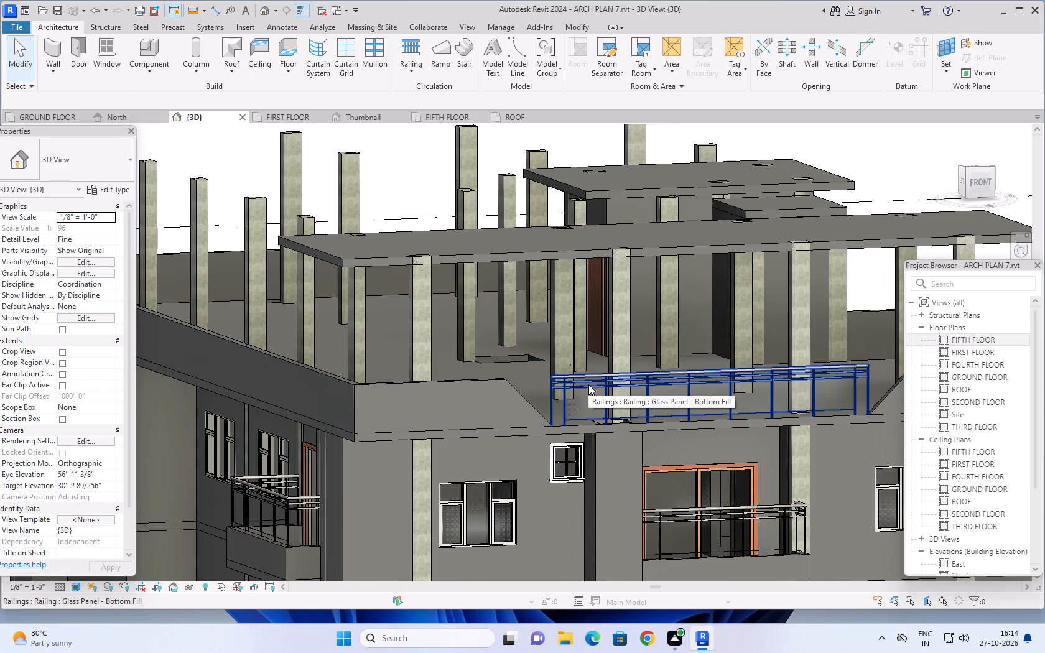
# Reopen the south railing's path sketch for editing and bring up the FIFTH FLOOR plan.
pyautogui.click(588, 384)
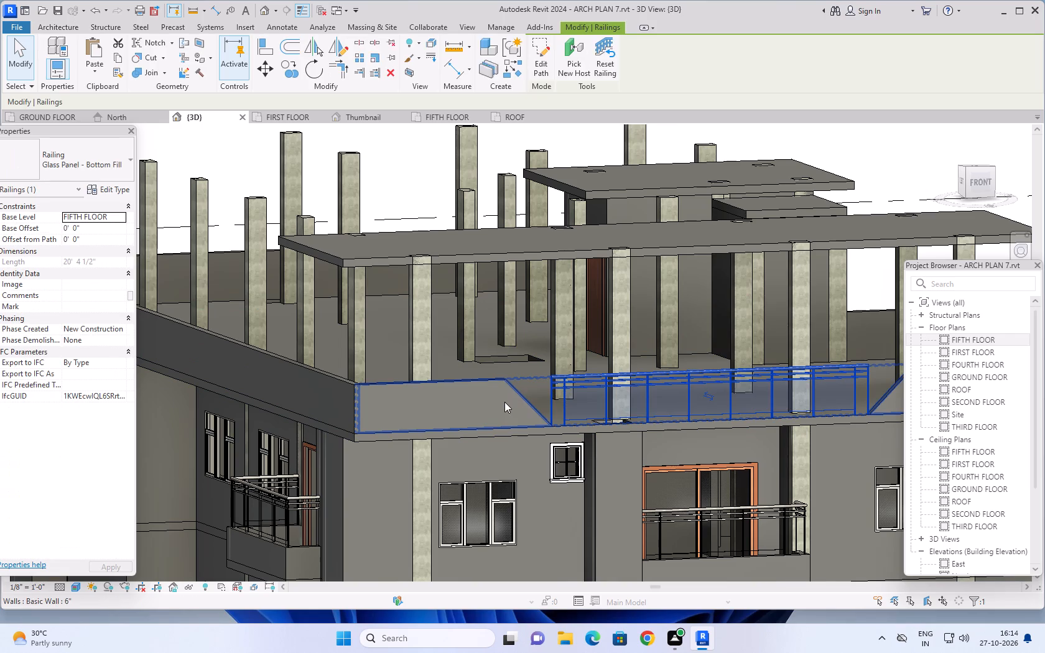
pyautogui.scroll(3, 504, 402)
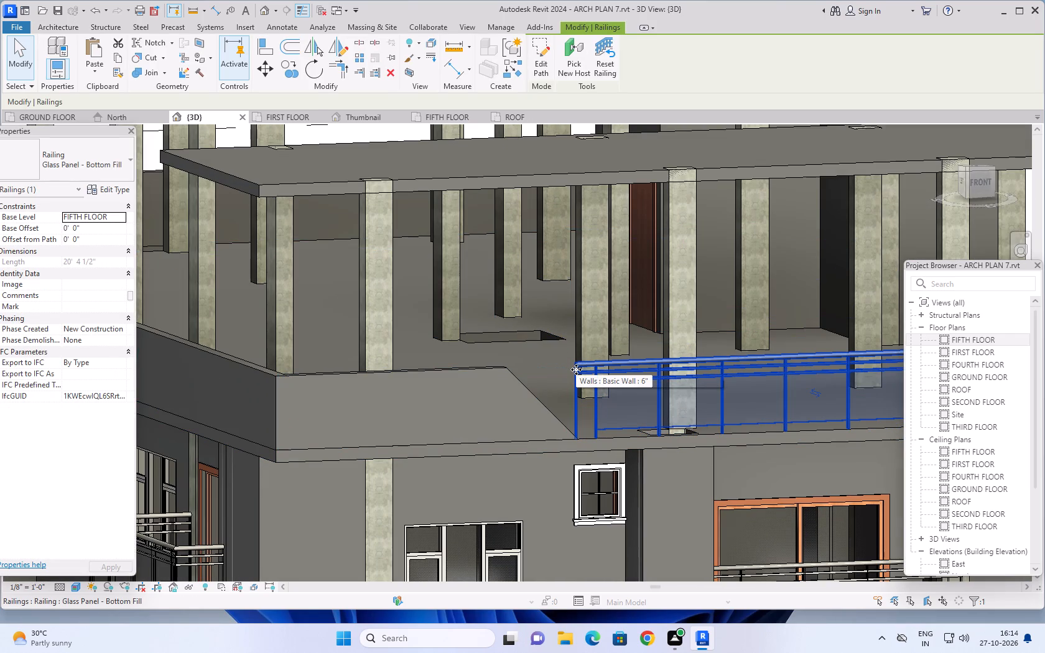
pyautogui.scroll(-3, 576, 369)
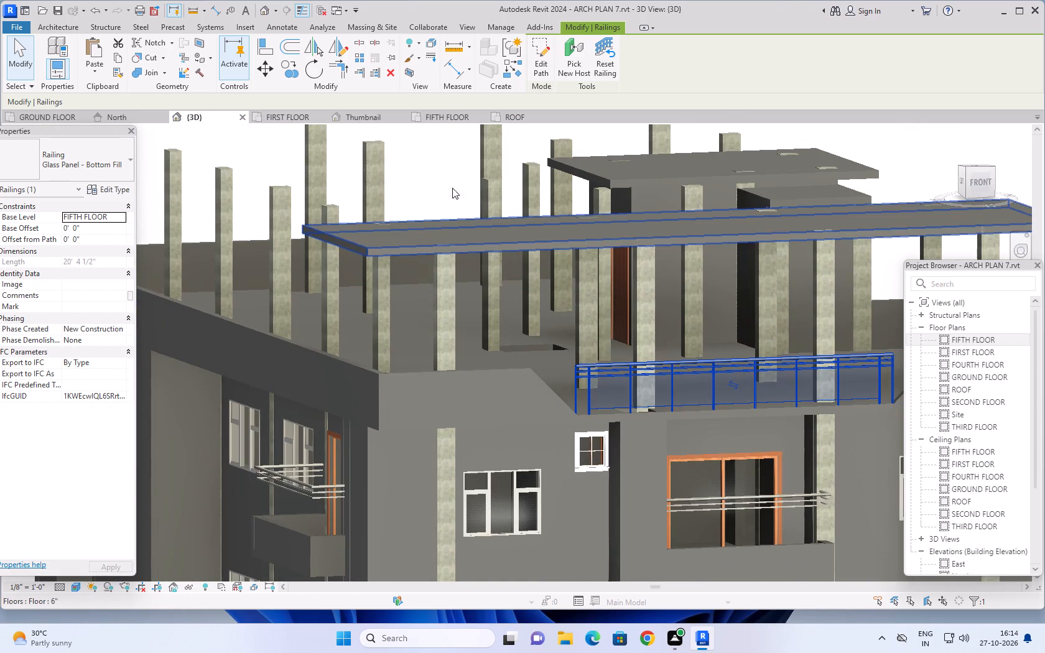
pyautogui.click(542, 46)
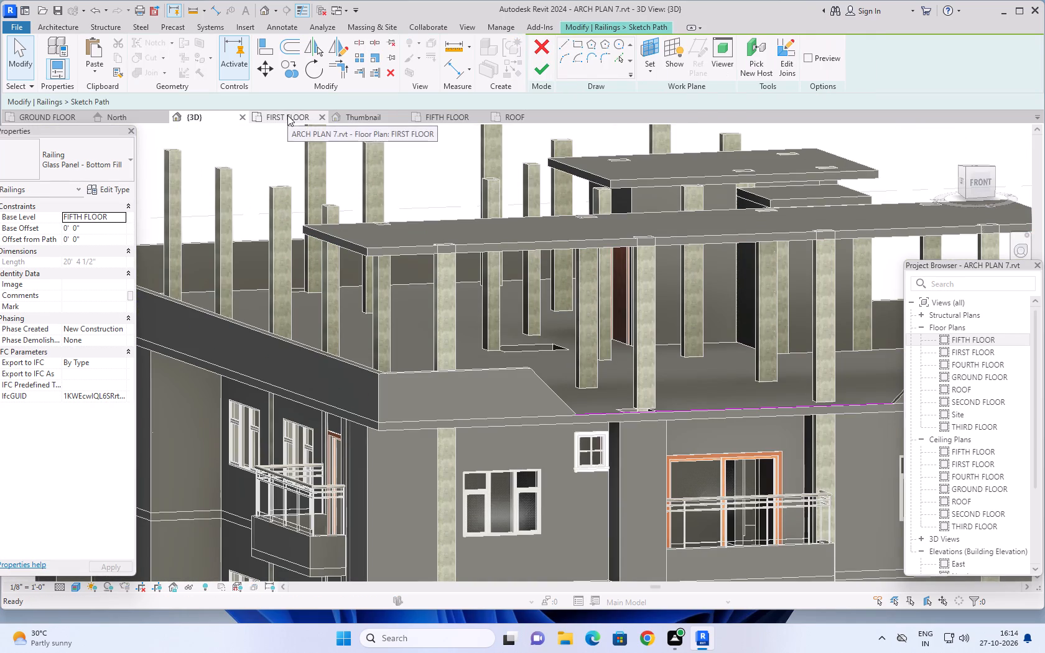
pyautogui.click(455, 114)
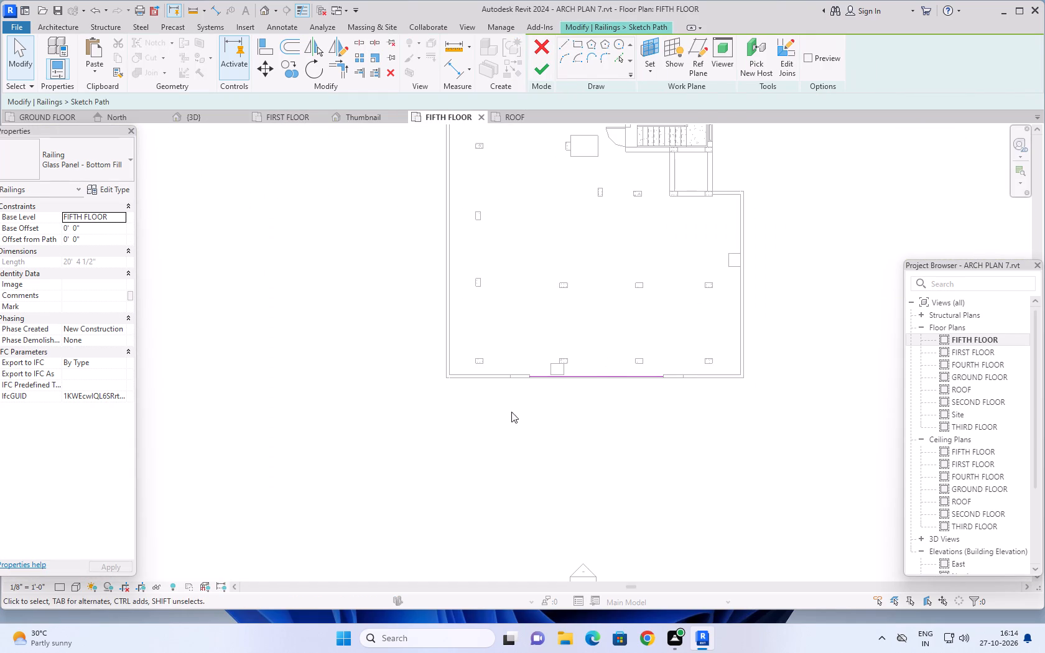
# Draw a path line about 3' long from the railing path's west end to the upper edge of the west portion's slope.
pyautogui.scroll(9, 510, 387)
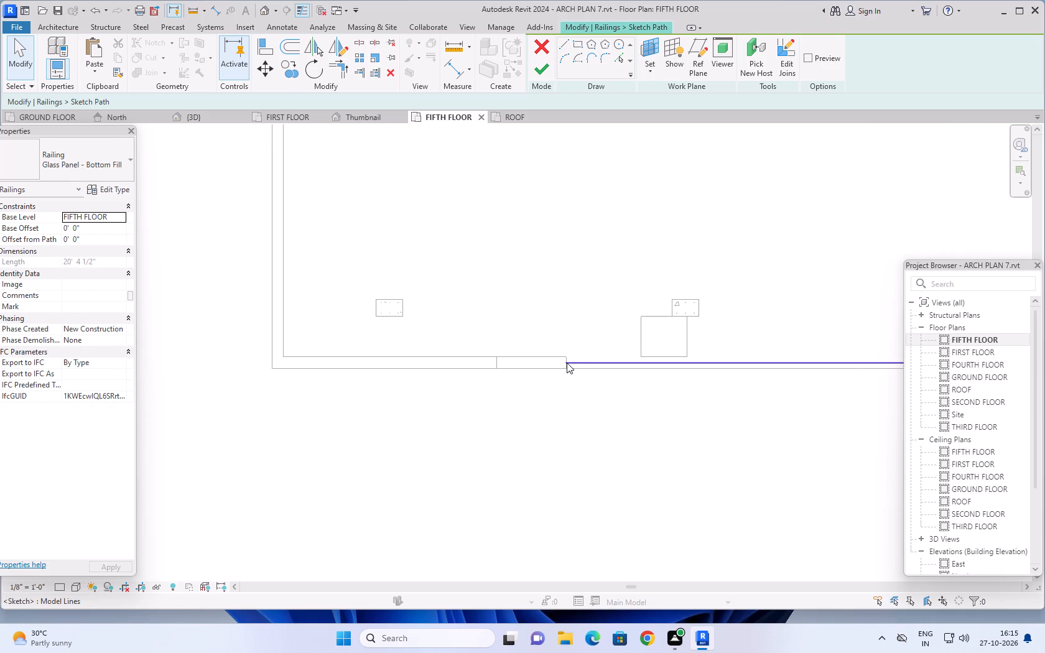
pyautogui.click(562, 44)
pyautogui.scroll(7, 558, 362)
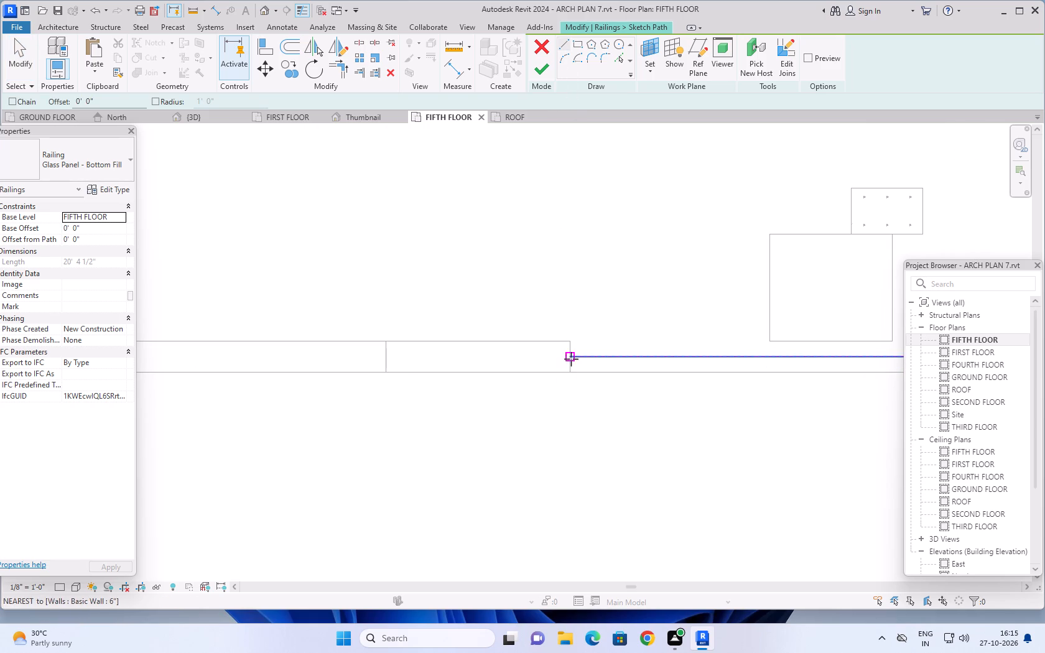
pyautogui.click(570, 357)
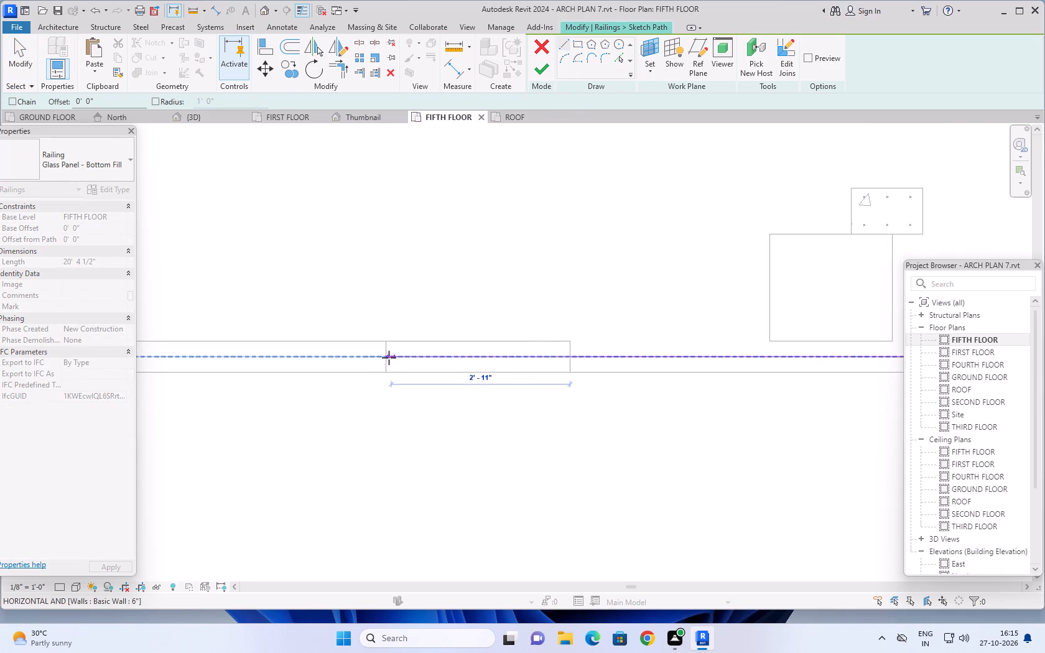
pyautogui.click(389, 358)
# Draw a 3' path line from the railing path's east end to the upper edge of the east portion's slope.
pyautogui.scroll(-11, 616, 453)
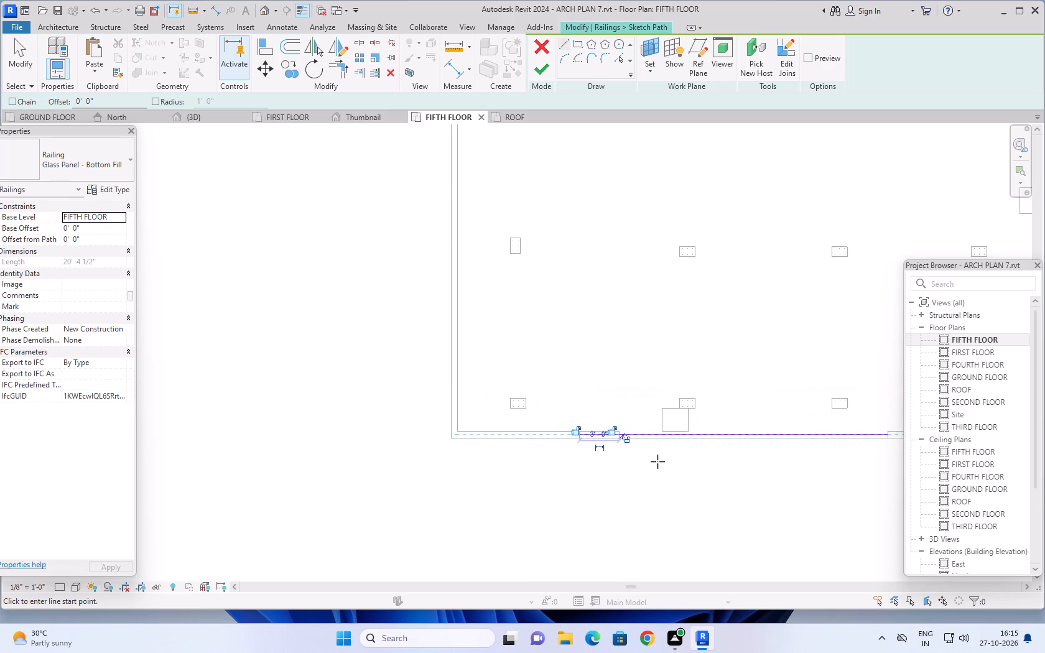
pyautogui.moveTo(669, 476); pyautogui.dragTo(410, 427, button='middle')
pyautogui.scroll(-2, 633, 446)
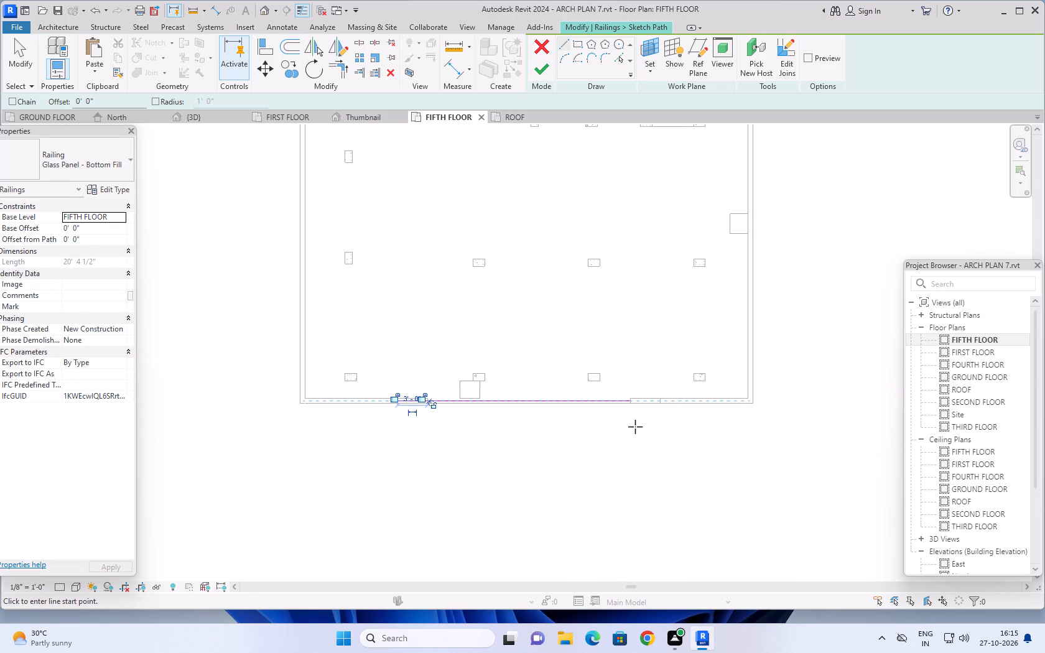
pyautogui.scroll(19, 635, 427)
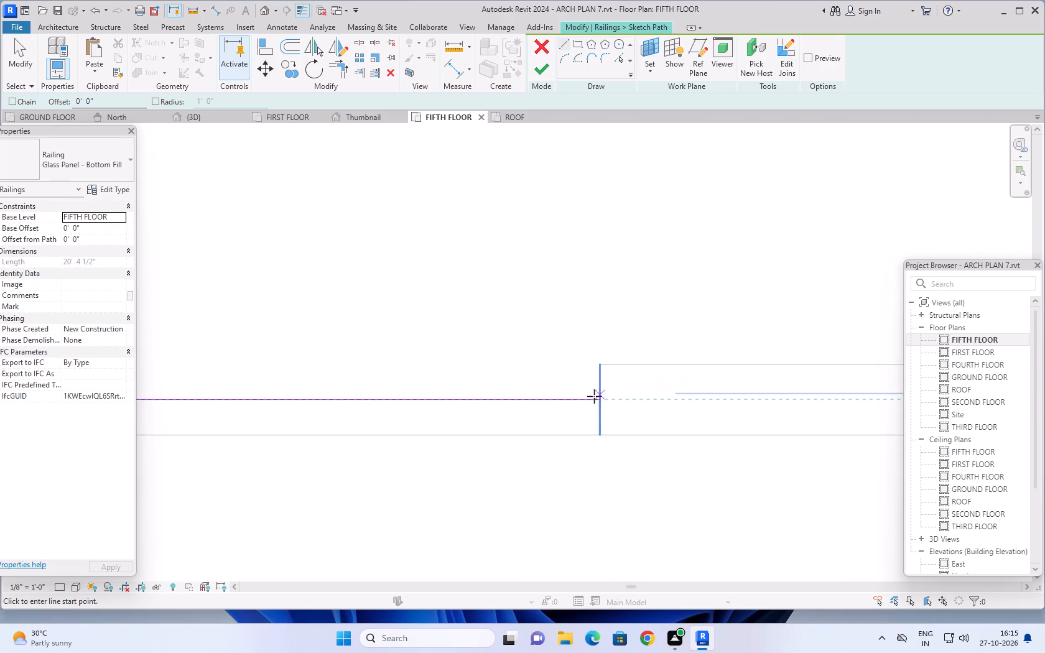
pyautogui.click(602, 401)
pyautogui.scroll(-6, 769, 404)
pyautogui.moveTo(771, 405); pyautogui.dragTo(751, 405, button='middle')
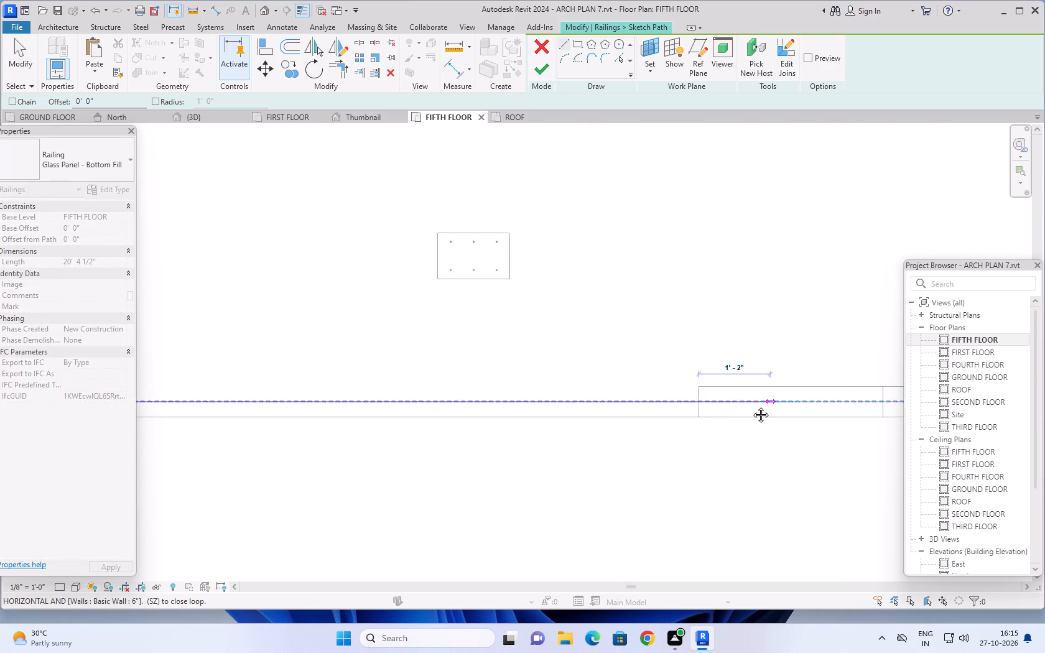
pyautogui.moveTo(751, 405); pyautogui.dragTo(608, 396, button='middle')
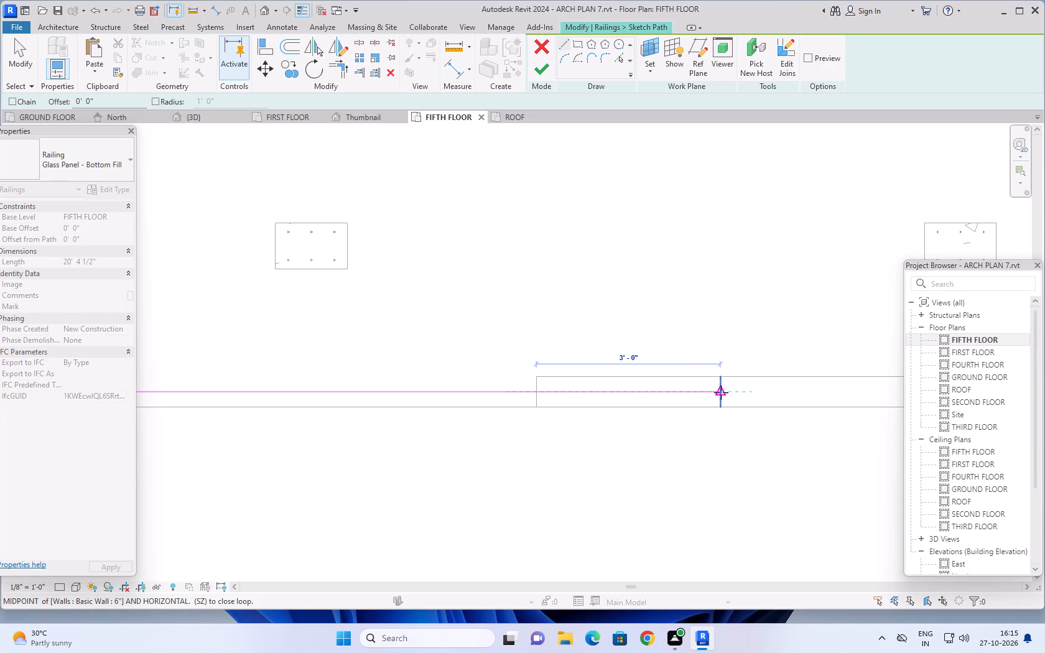
pyautogui.click(721, 392)
# Change the south railing's type to Guardrail - Pipe and finish its path sketch.
pyautogui.scroll(-8, 567, 489)
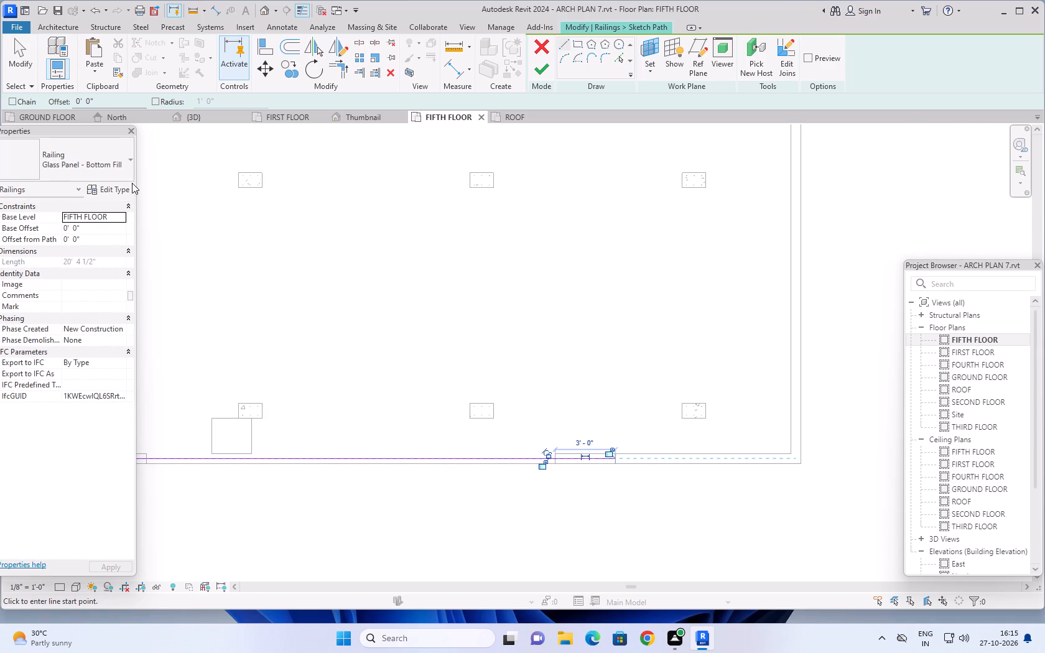
pyautogui.click(121, 162)
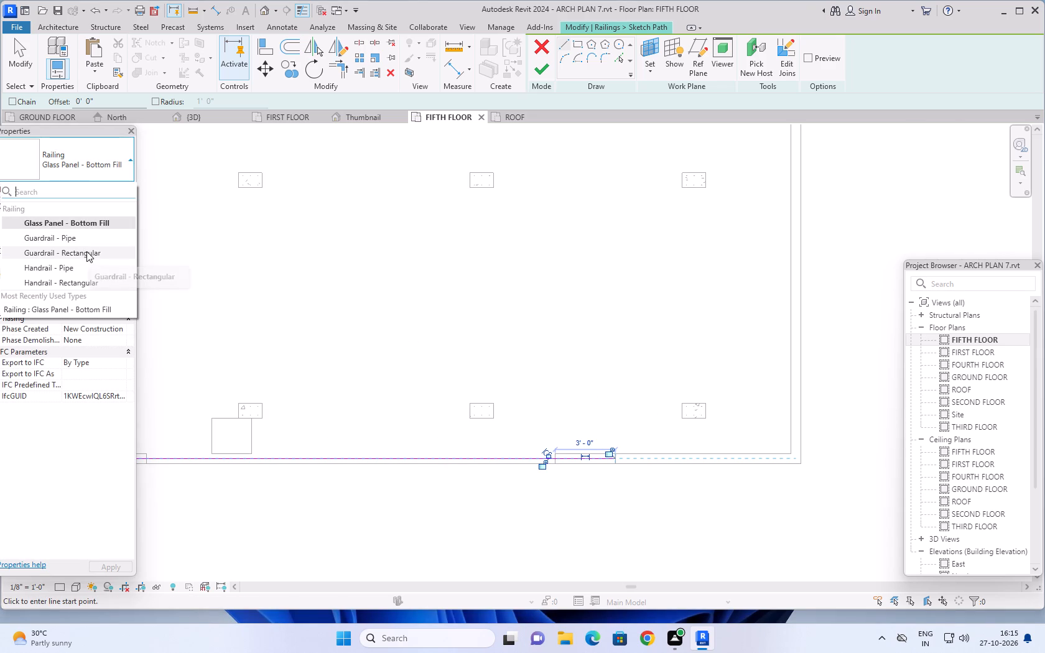
pyautogui.click(93, 241)
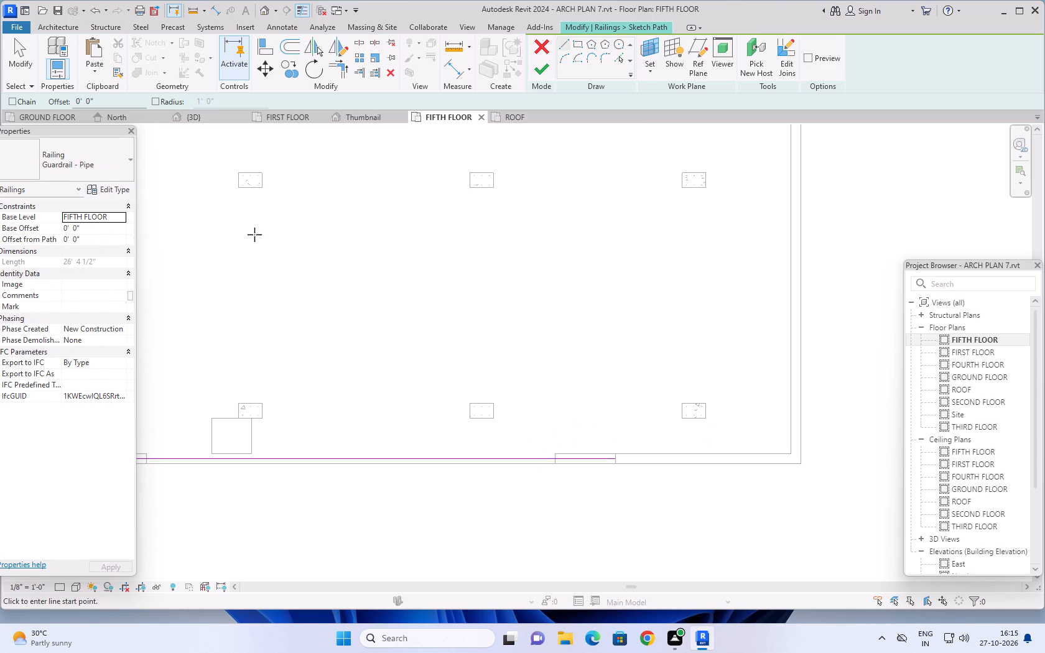
pyautogui.click(542, 67)
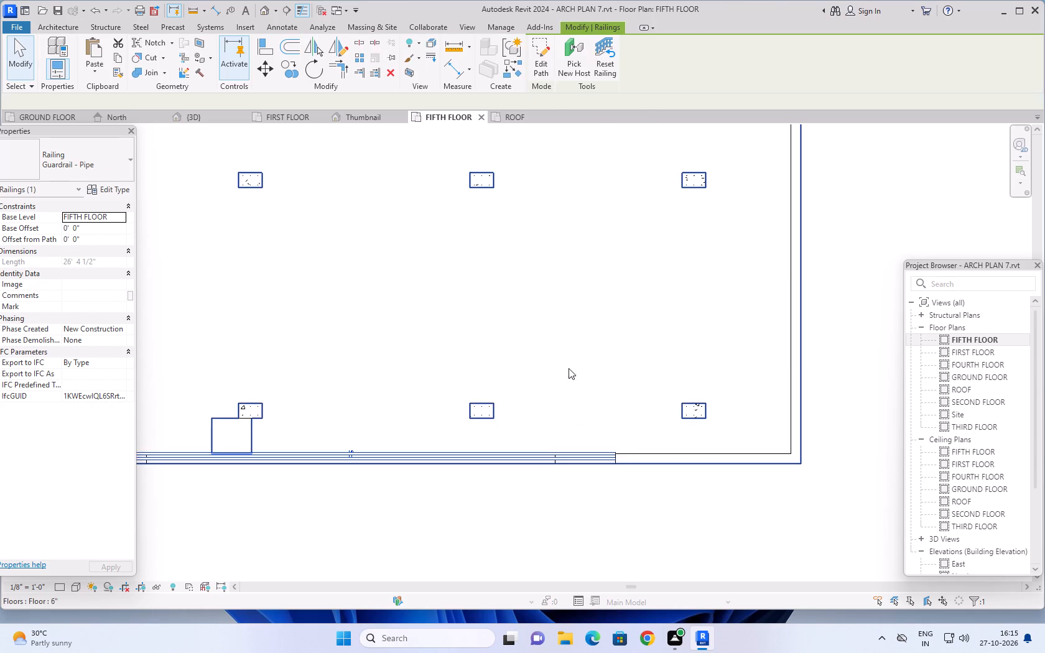
# Bring up the 3D view, deselect the south parapet railing and examine it from several angles and distances.
pyautogui.scroll(-3, 576, 384)
pyautogui.moveTo(561, 484); pyautogui.dragTo(588, 471, button='middle')
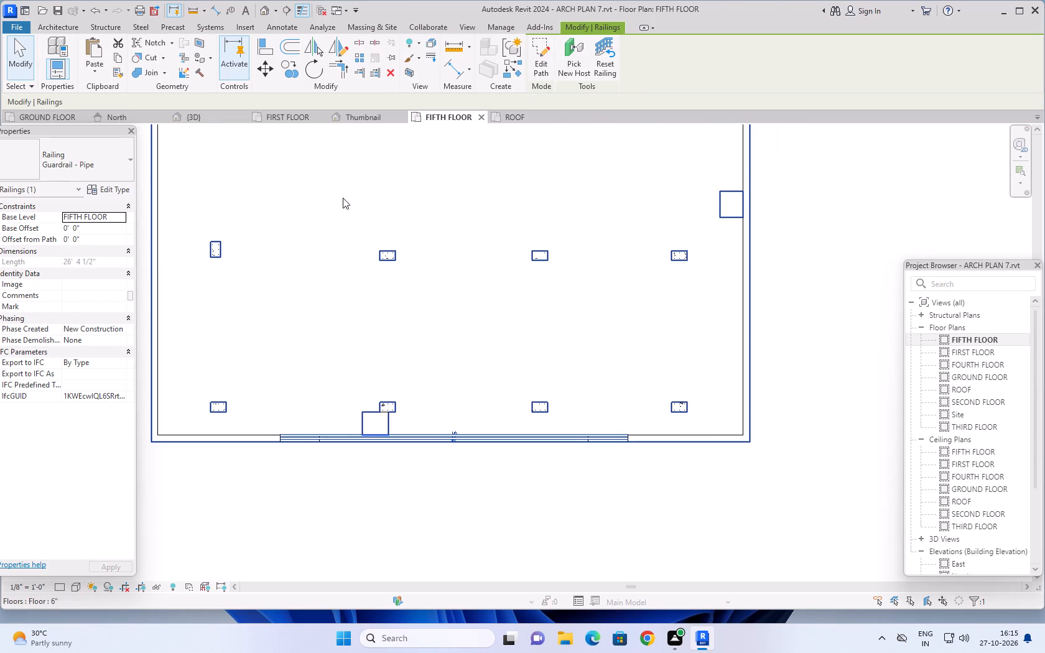
pyautogui.click(214, 119)
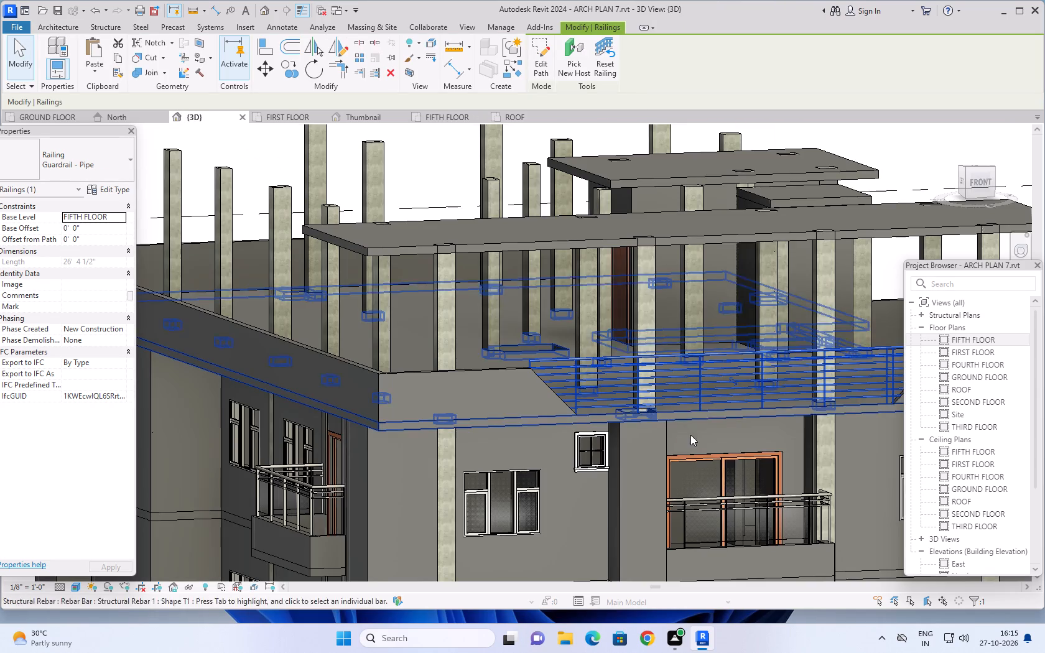
pyautogui.scroll(-2, 645, 452)
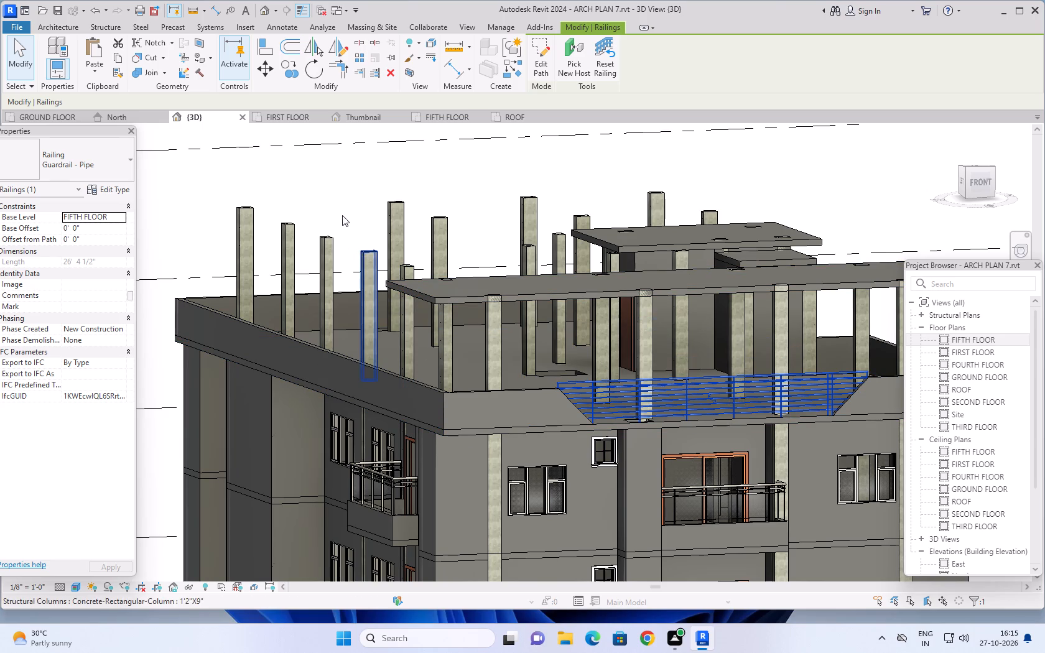
pyautogui.press('Escape')
pyautogui.scroll(-7, 636, 409)
pyautogui.moveTo(858, 484); pyautogui.dragTo(827, 471, button='middle')
pyautogui.keyDown('shift'); pyautogui.moveTo(835, 479); pyautogui.dragTo(808, 452, button='middle'); pyautogui.keyUp('shift')
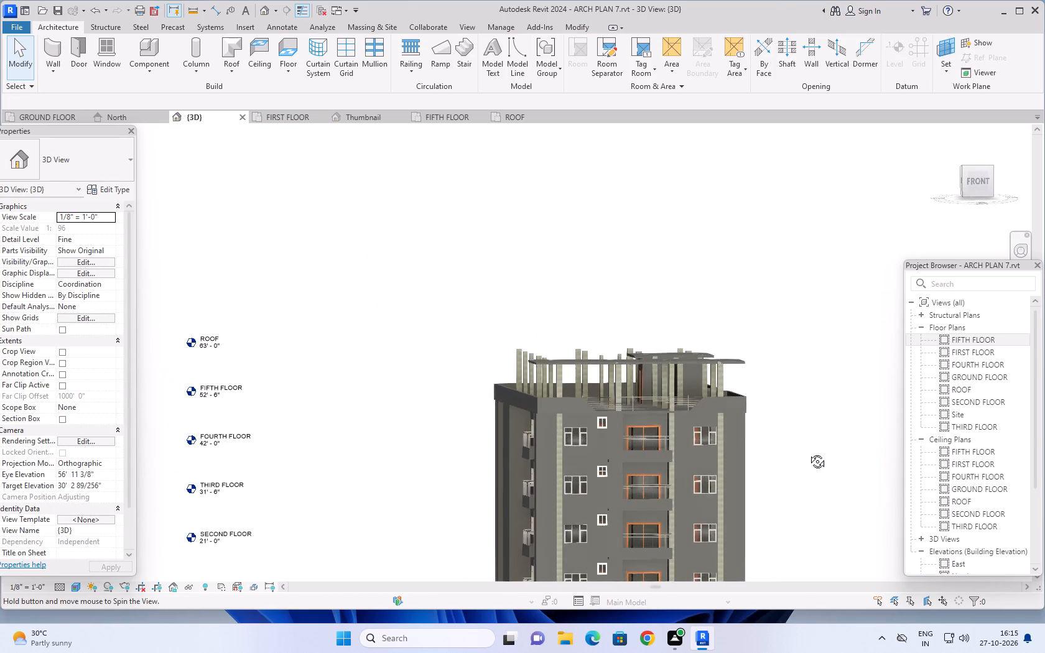
pyautogui.keyDown('shift'); pyautogui.moveTo(808, 452); pyautogui.dragTo(791, 457, button='middle'); pyautogui.keyUp('shift')
pyautogui.scroll(6, 593, 404)
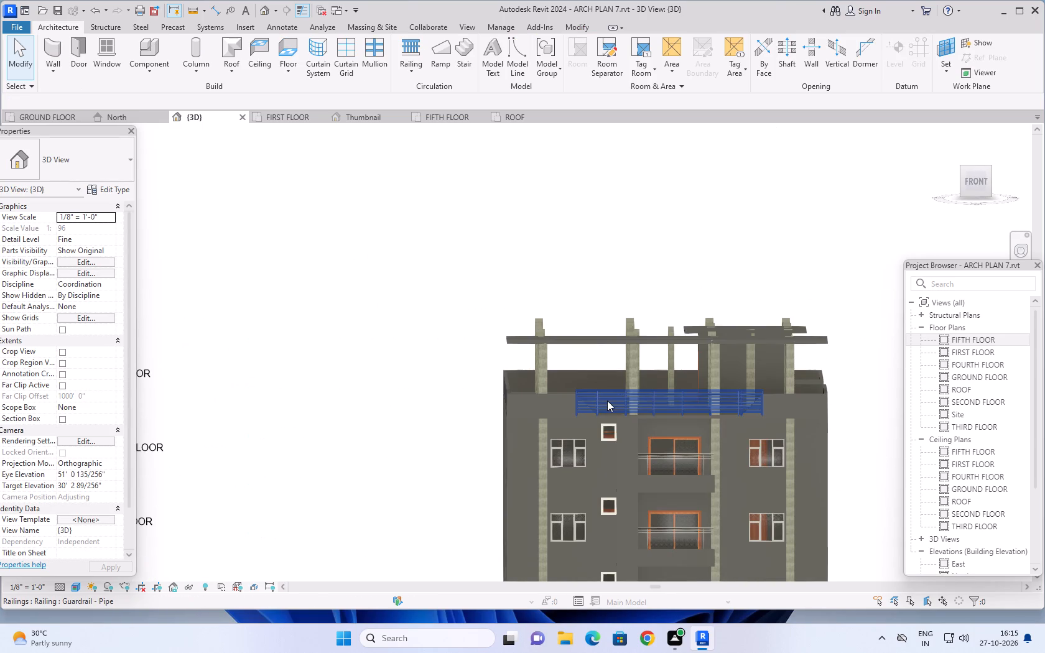
pyautogui.scroll(1, 607, 401)
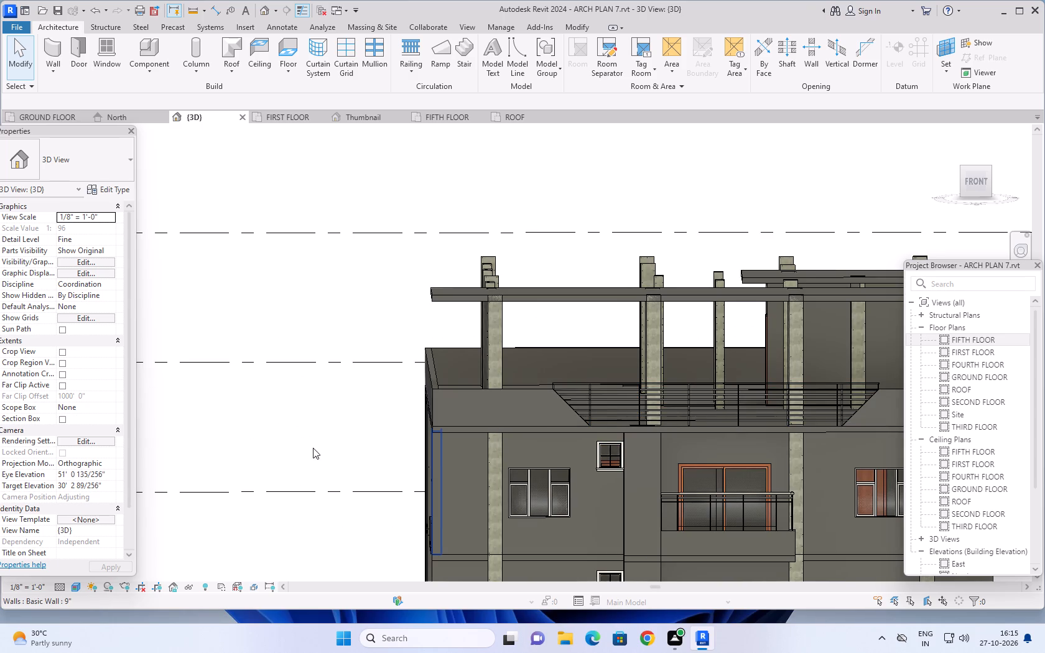
pyautogui.moveTo(307, 439); pyautogui.dragTo(267, 358, button='middle')
pyautogui.scroll(-2, 279, 387)
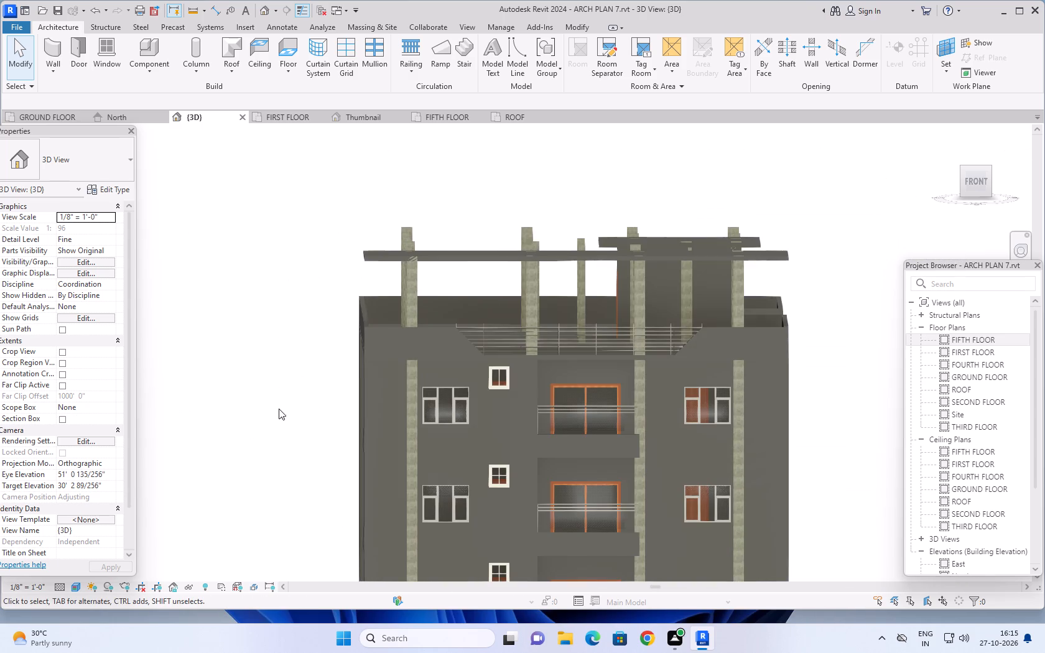
pyautogui.keyDown('shift'); pyautogui.moveTo(275, 409); pyautogui.dragTo(272, 388, button='middle'); pyautogui.keyUp('shift')
pyautogui.scroll(-3, 298, 403)
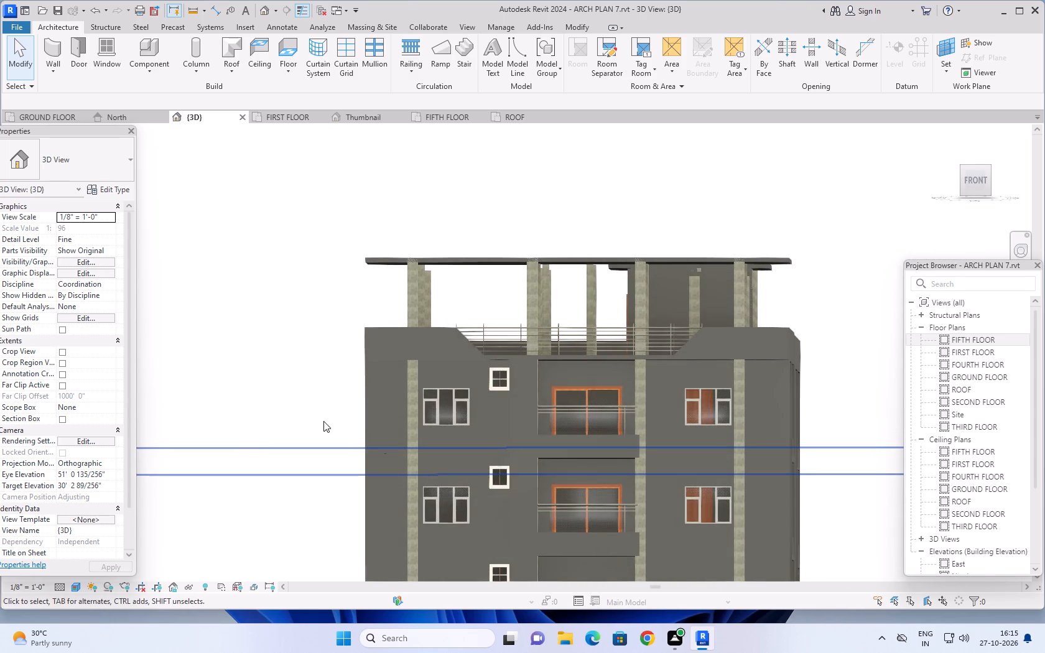
pyautogui.moveTo(736, 507); pyautogui.dragTo(739, 484, button='middle')
pyautogui.scroll(-2, 739, 488)
pyautogui.keyDown('shift'); pyautogui.moveTo(735, 491); pyautogui.dragTo(743, 529, button='middle'); pyautogui.keyUp('shift')
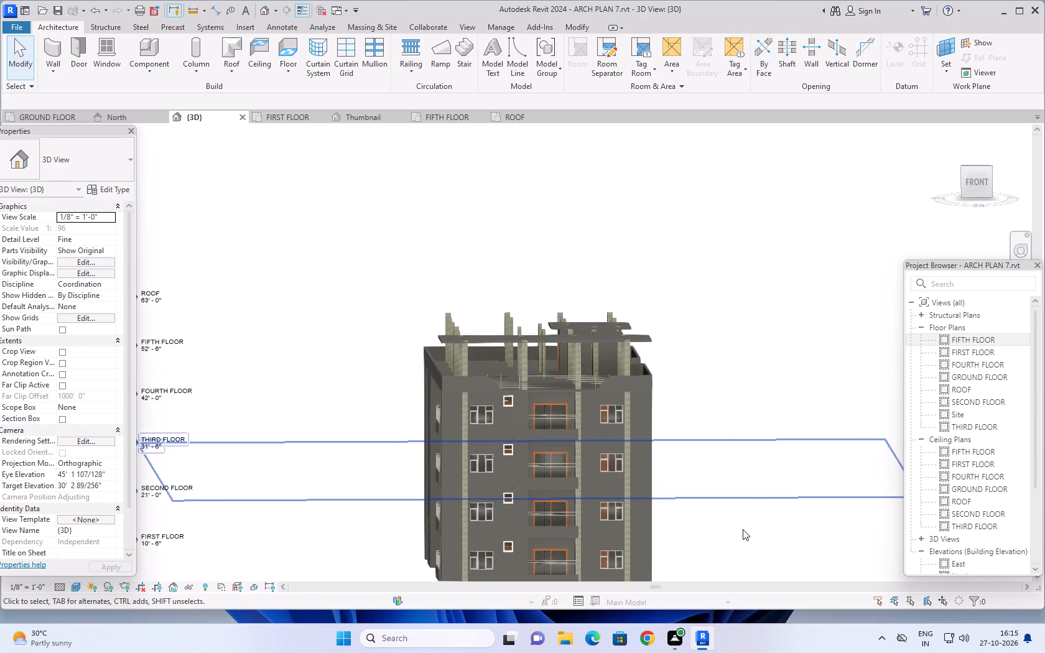
pyautogui.keyDown('shift'); pyautogui.moveTo(745, 560); pyautogui.dragTo(733, 542, button='middle'); pyautogui.keyUp('shift')
pyautogui.scroll(-2, 741, 542)
pyautogui.moveTo(739, 547); pyautogui.dragTo(752, 510, button='middle')
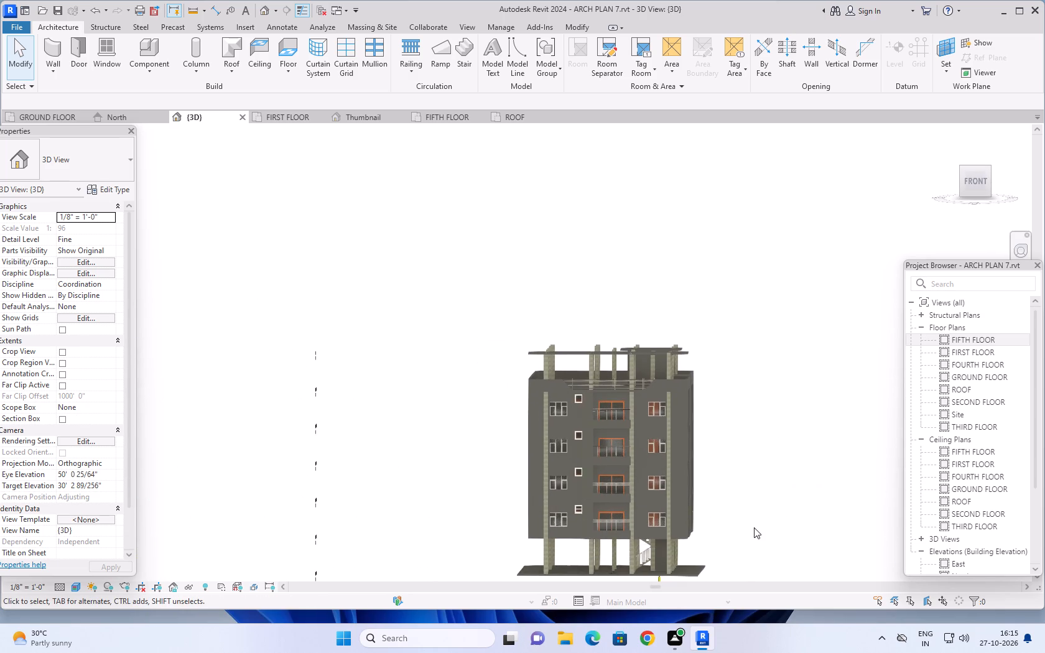
# Set the 3D view to the front orientation and examine the fifth-floor railing against the parapet's slanted portions.
pyautogui.click(973, 180)
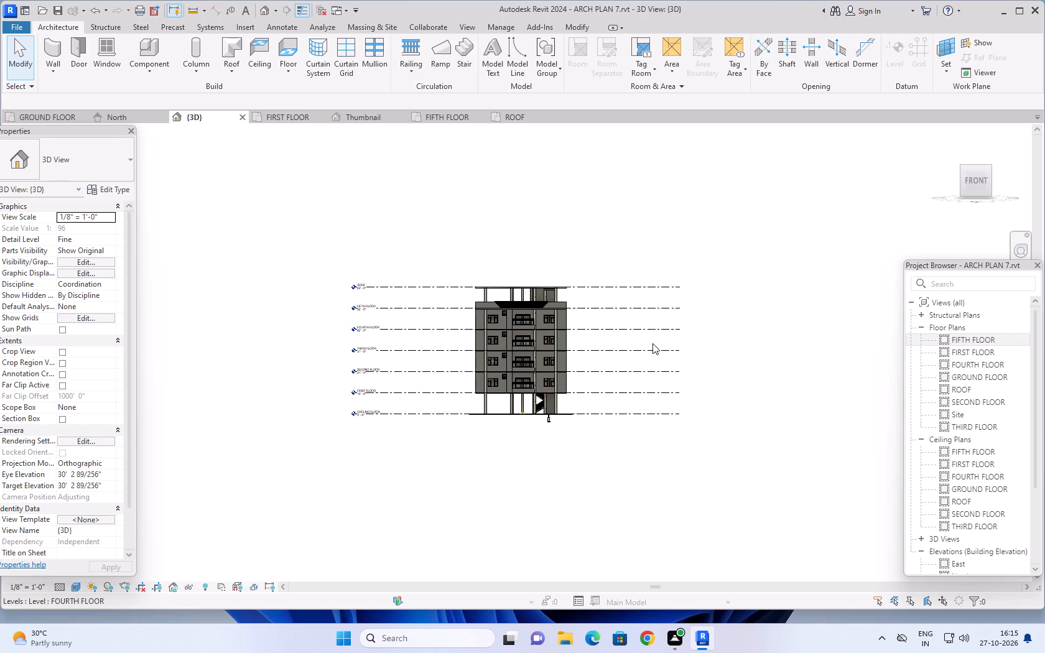
pyautogui.scroll(1, 422, 447)
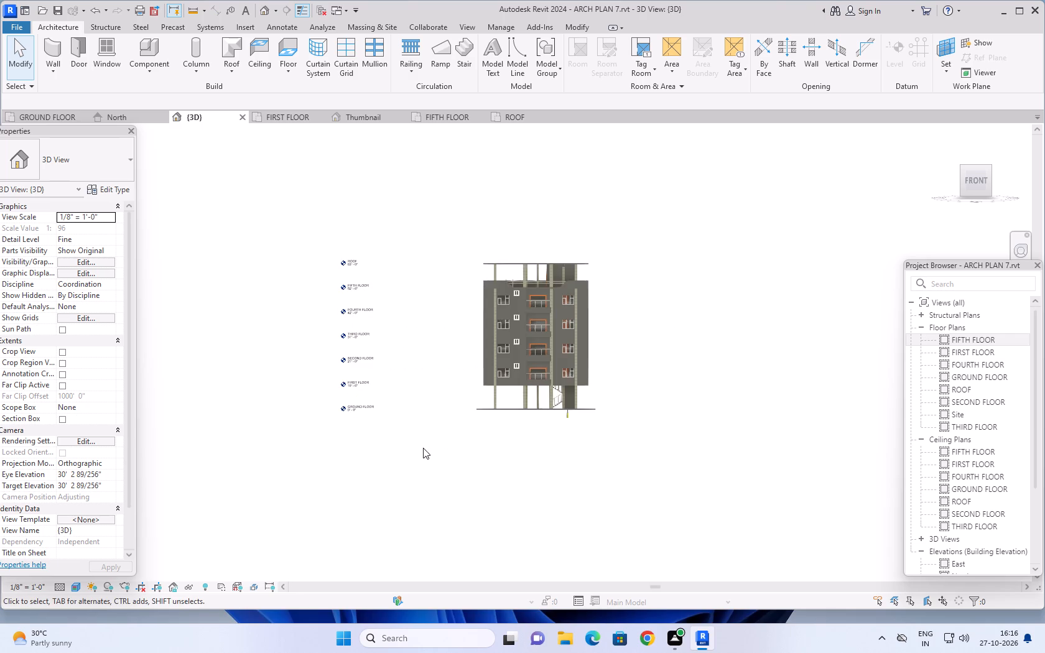
pyautogui.scroll(2, 435, 450)
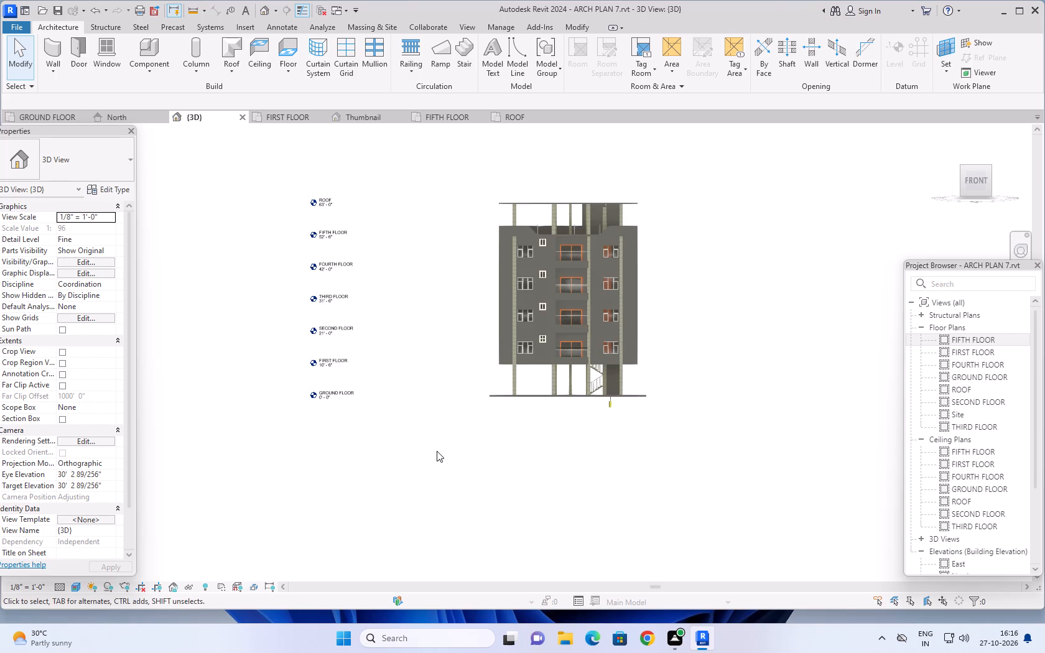
pyautogui.scroll(1, 437, 451)
pyautogui.scroll(1, 496, 422)
pyautogui.moveTo(496, 422); pyautogui.dragTo(473, 494, button='middle')
pyautogui.middleClick(467, 514)
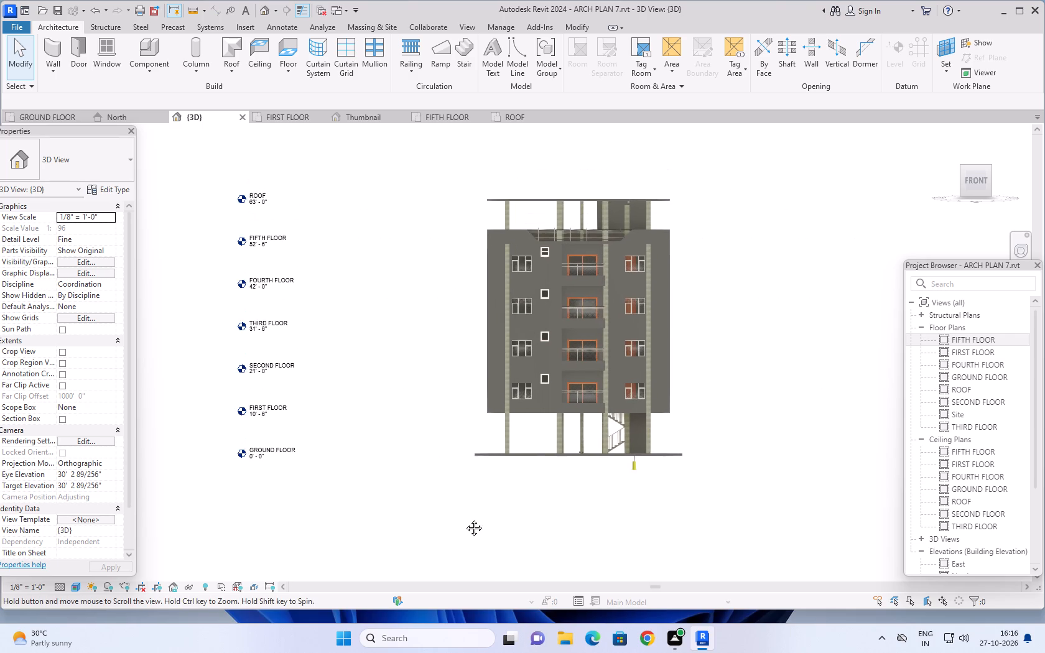
pyautogui.moveTo(733, 276); pyautogui.dragTo(768, 385, button='middle')
pyautogui.scroll(3, 750, 365)
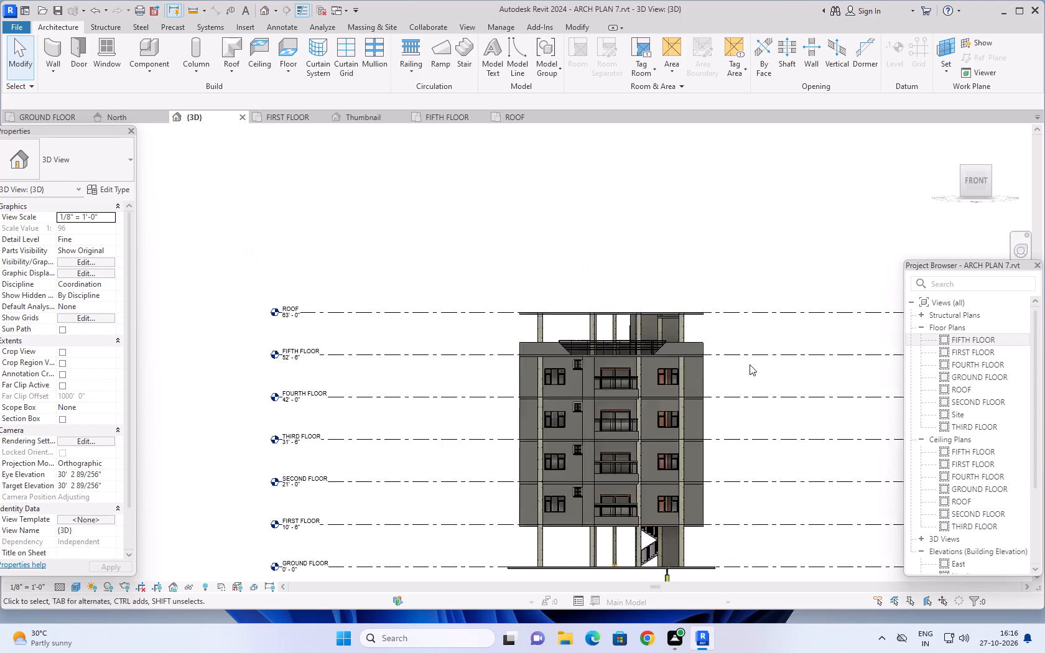
pyautogui.scroll(2, 750, 364)
pyautogui.moveTo(756, 377); pyautogui.dragTo(789, 335, button='middle')
pyautogui.scroll(1, 790, 335)
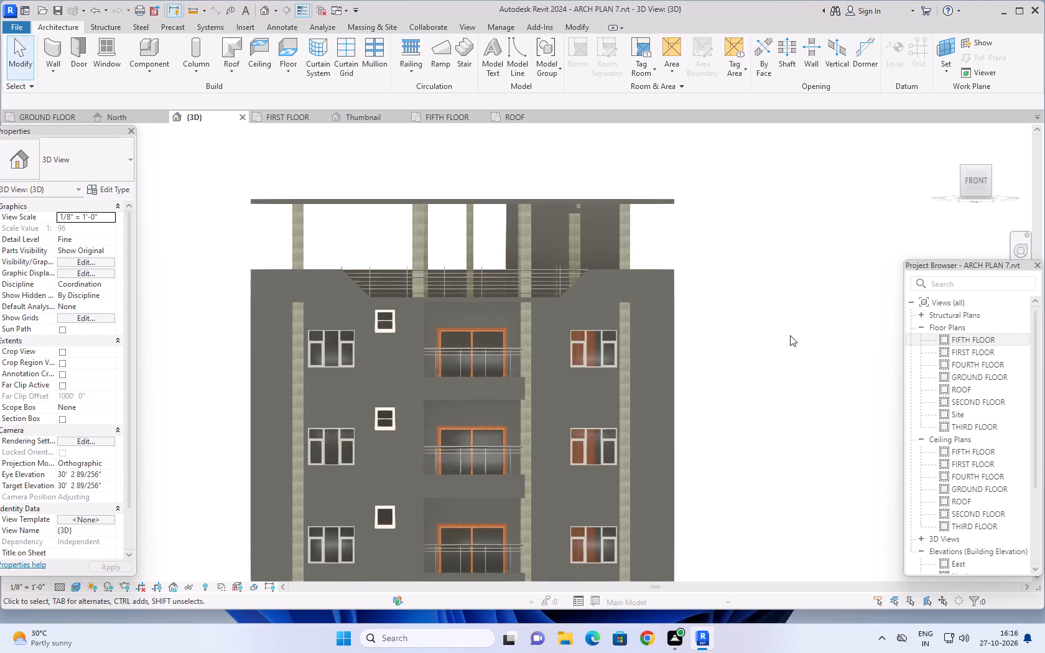
pyautogui.moveTo(790, 335); pyautogui.dragTo(825, 346, button='middle')
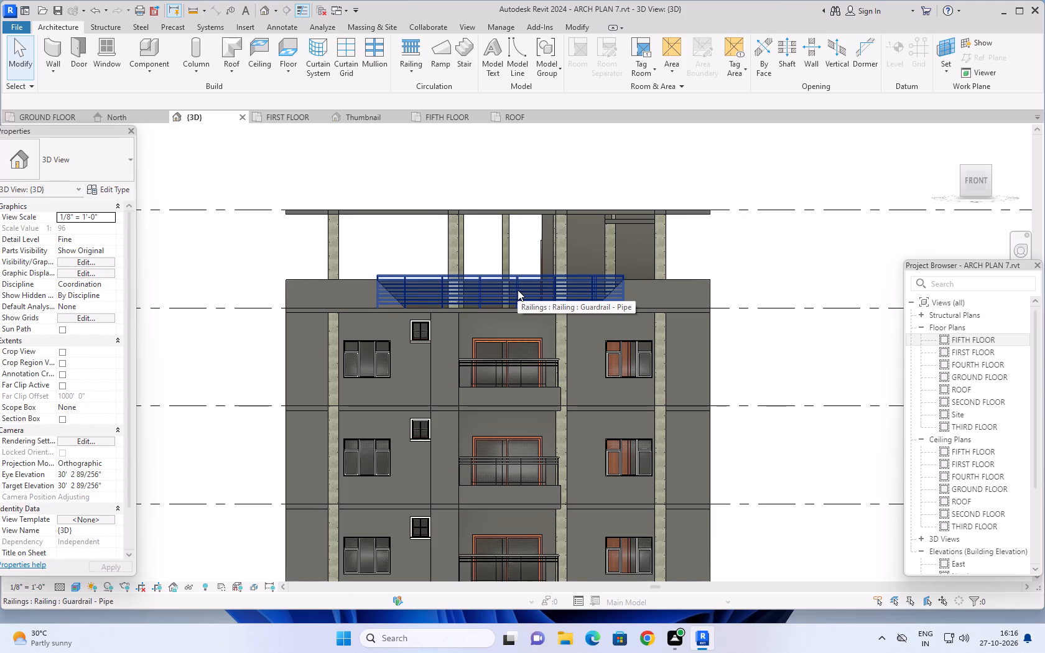
# Set Rail 1's height to 2' 10" in the rail structure of the south railing's Guardrail - Pipe type.
pyautogui.click(518, 290)
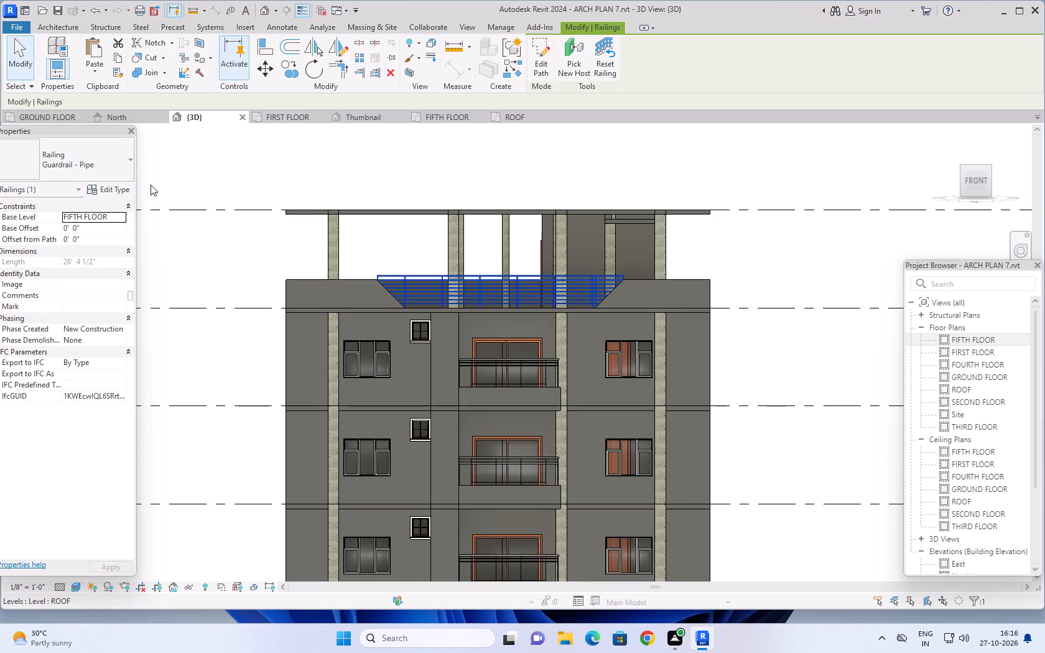
pyautogui.click(111, 185)
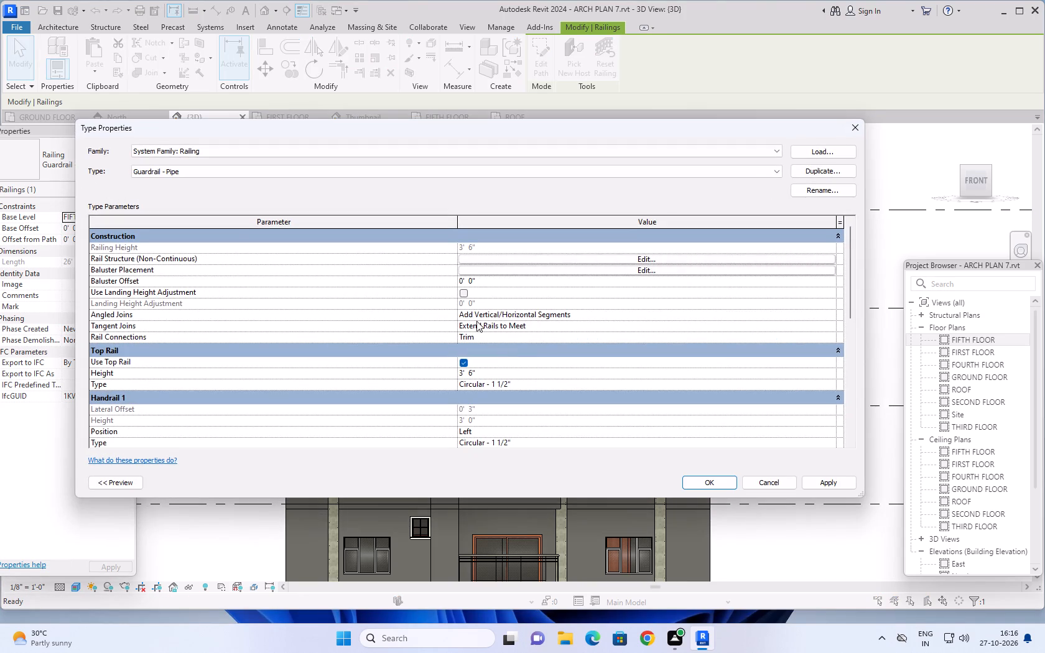
pyautogui.scroll(2, 397, 264)
pyautogui.click(482, 247)
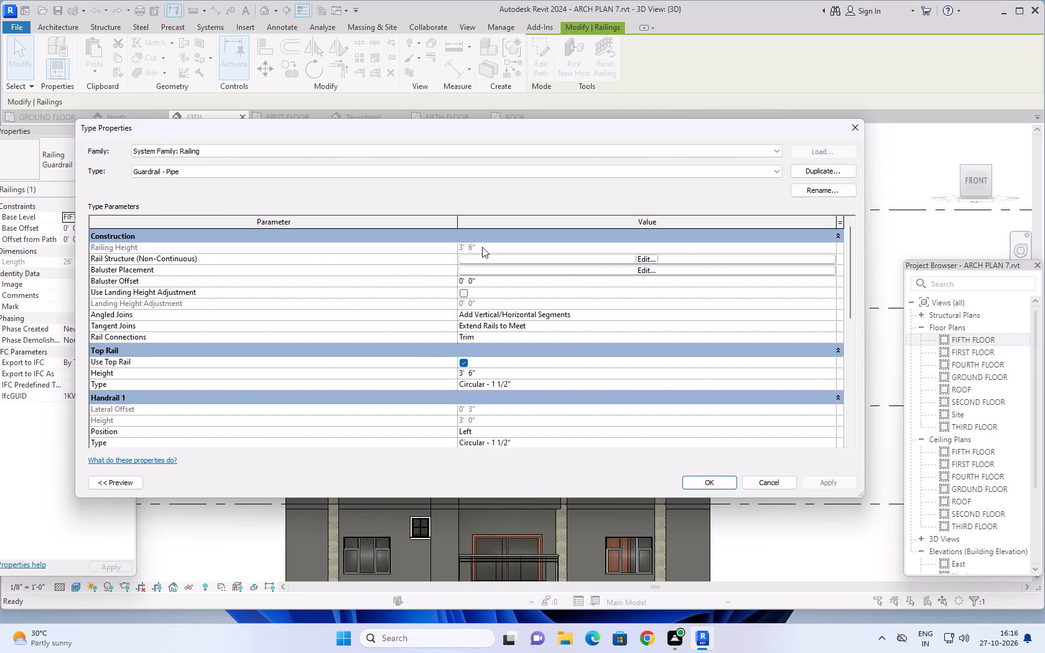
pyautogui.click(493, 248)
pyautogui.click(643, 258)
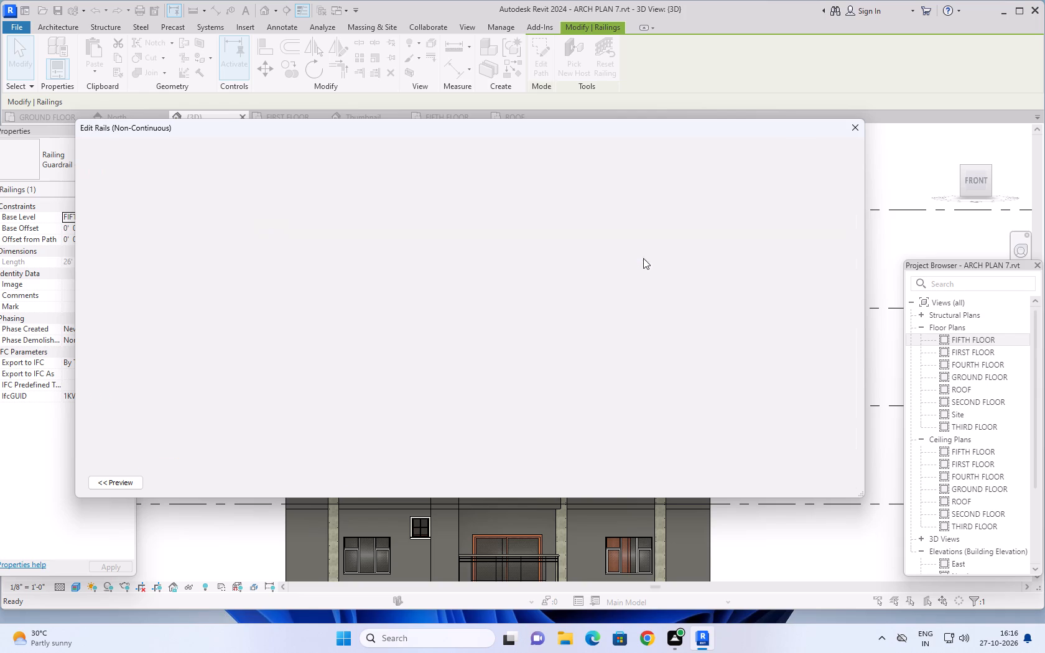
pyautogui.scroll(1, 223, 215)
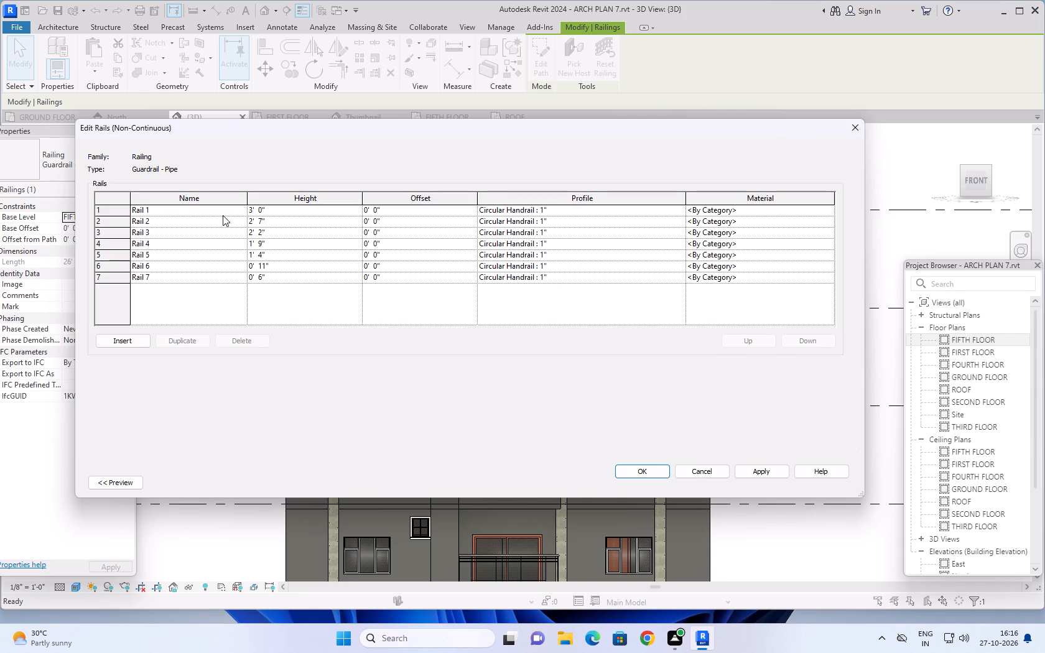
pyautogui.click(278, 212)
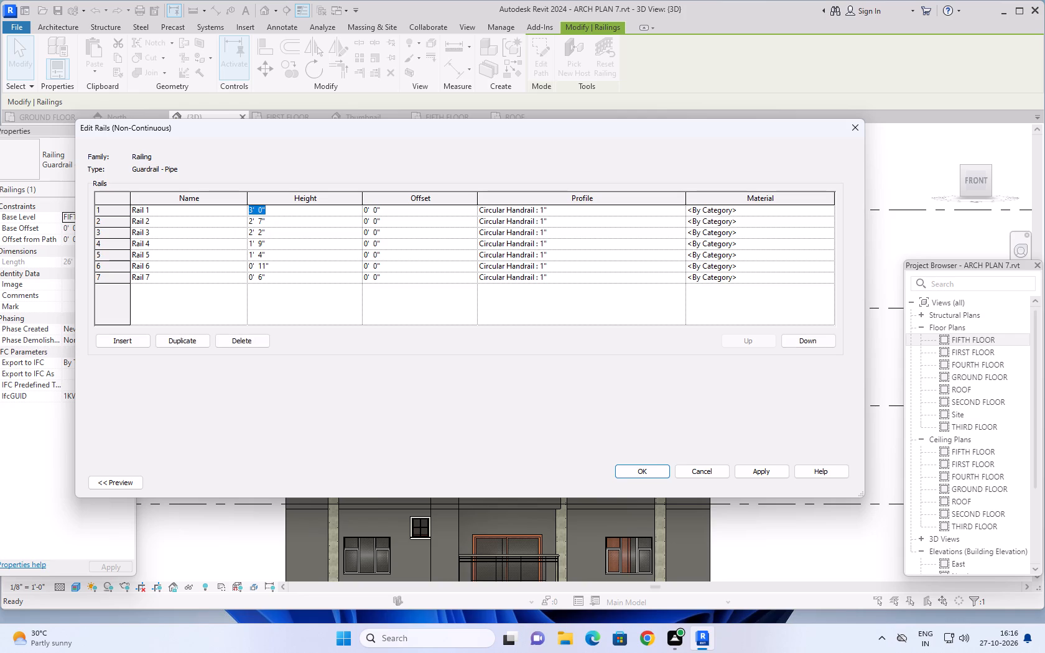
pyautogui.press('2')
pyautogui.write('\'10"')
pyautogui.press('Return')
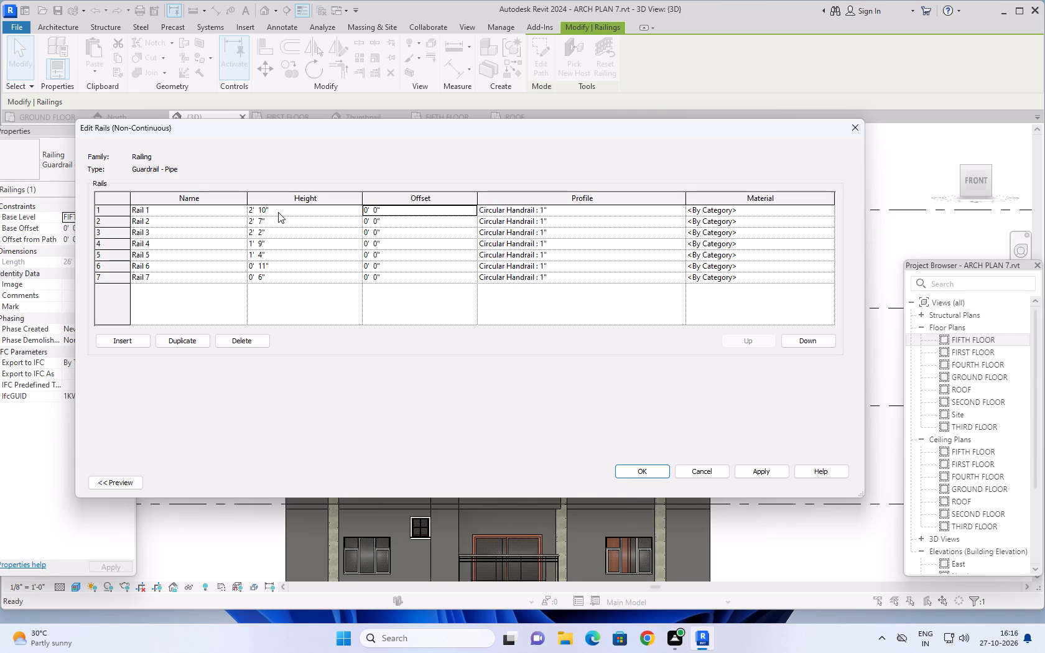
pyautogui.click(756, 473)
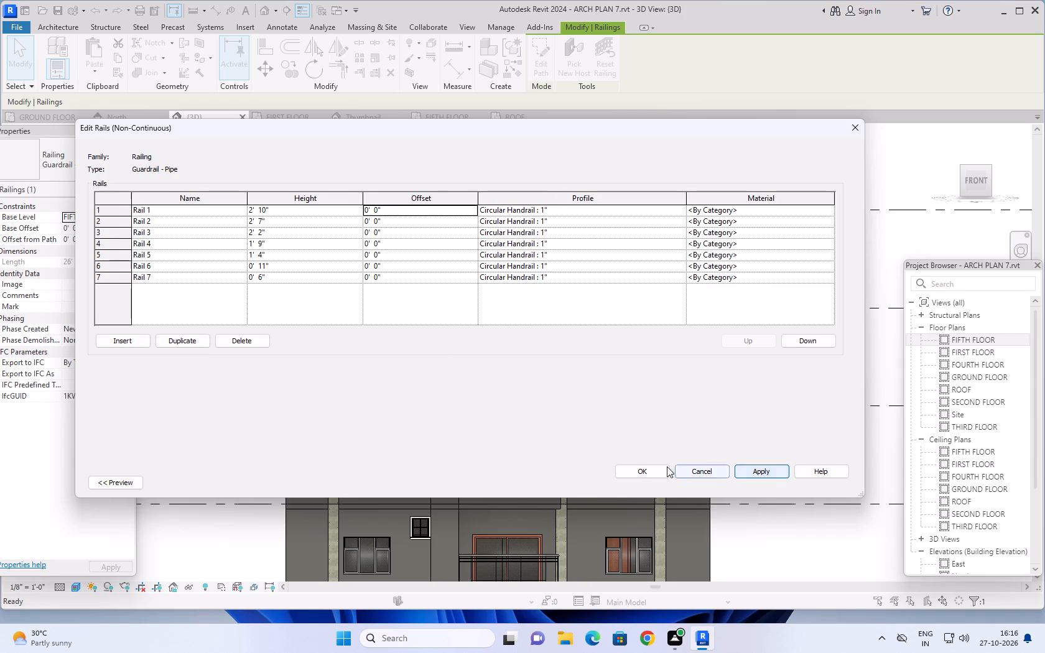
pyautogui.click(652, 472)
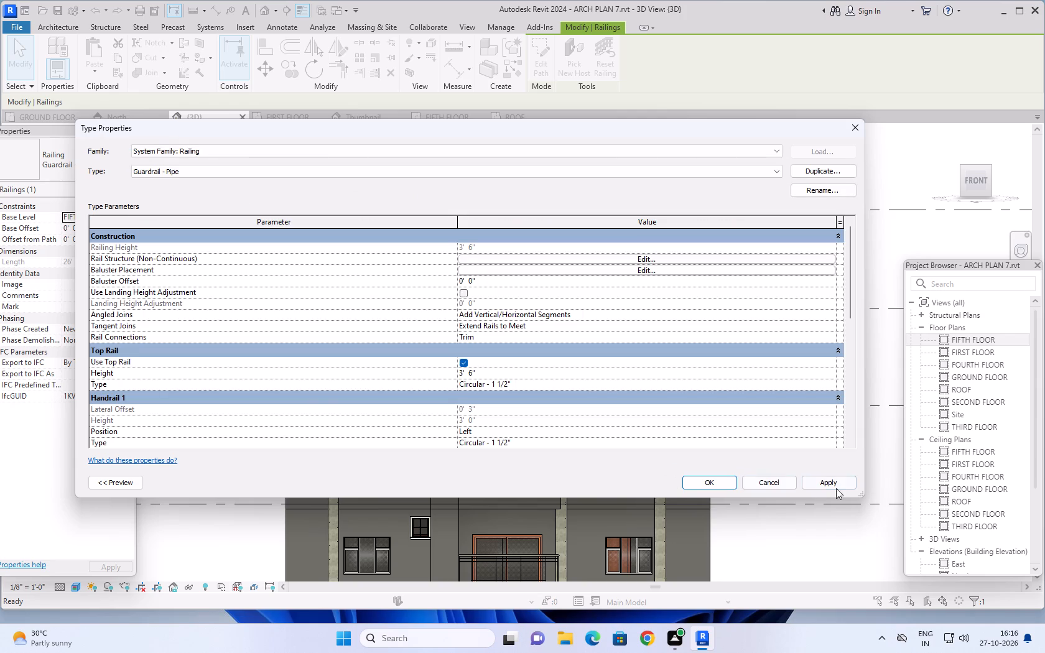
pyautogui.click(830, 484)
pyautogui.click(718, 485)
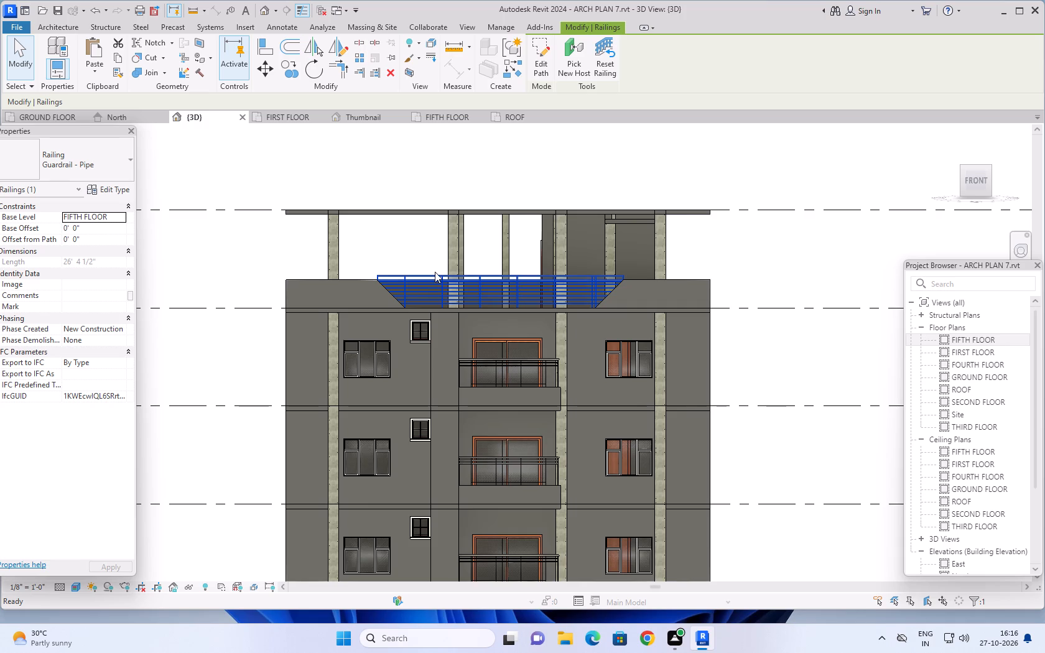
# Reselect the fifth floor's south guardrail and examine its top rail against the parapet, both up close and within the full front facade.
pyautogui.scroll(8, 435, 272)
pyautogui.scroll(5, 331, 299)
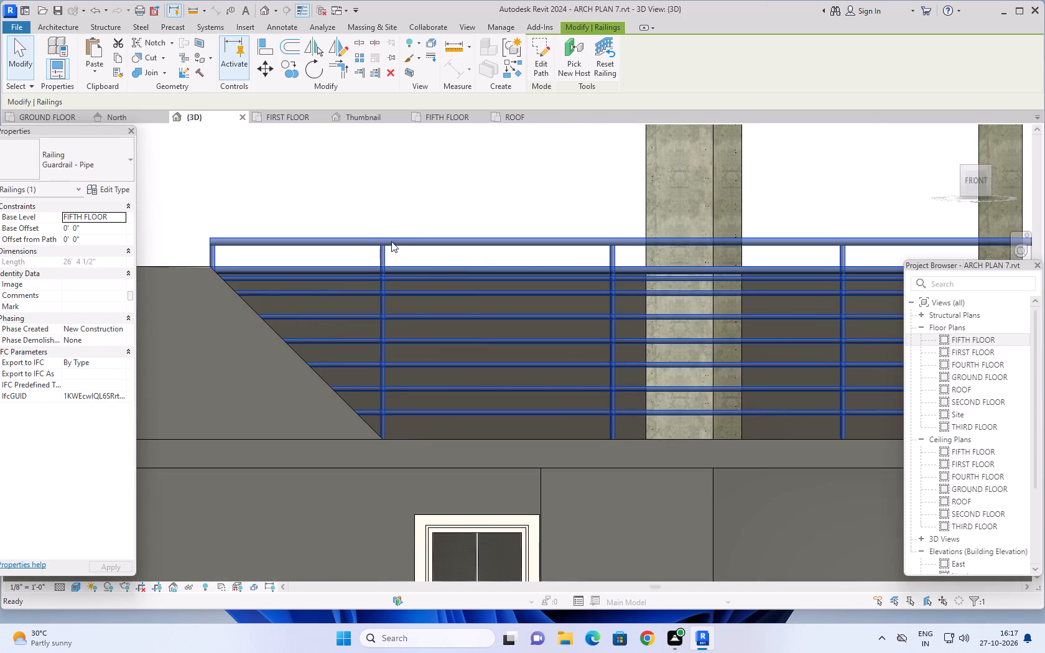
pyautogui.press('Escape')
pyautogui.press('Escape')
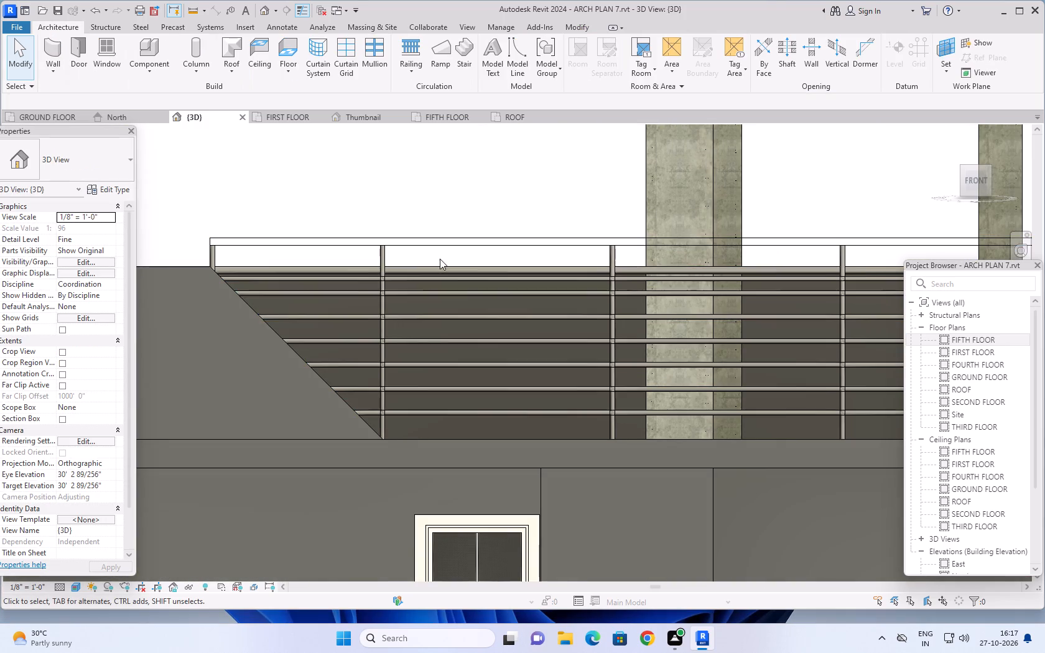
pyautogui.click(420, 243)
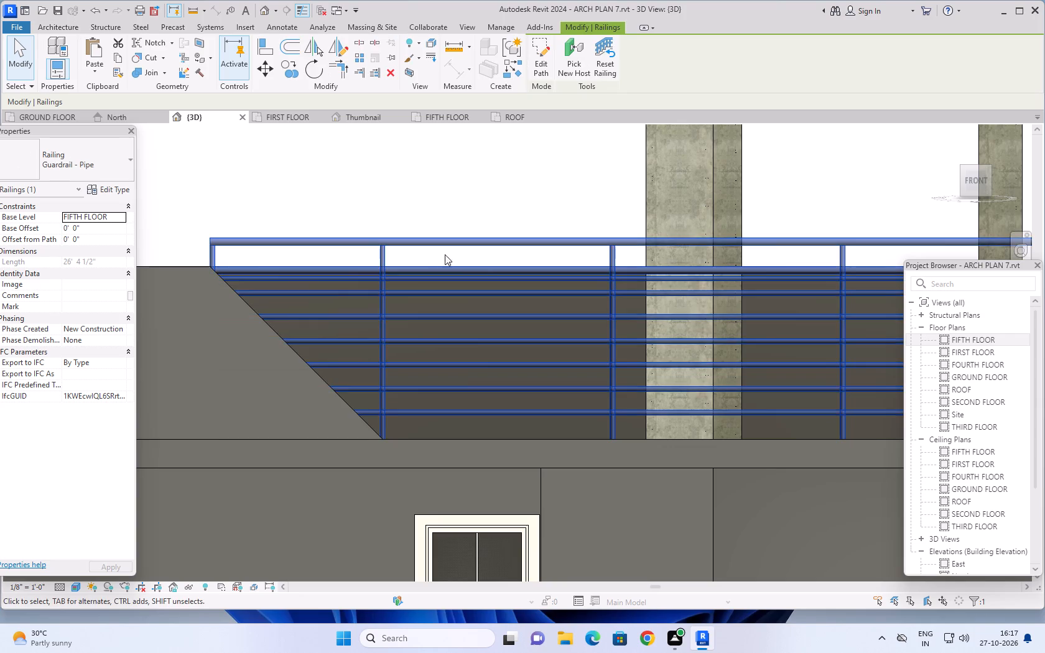
pyautogui.scroll(-6, 455, 257)
pyautogui.scroll(-5, 545, 273)
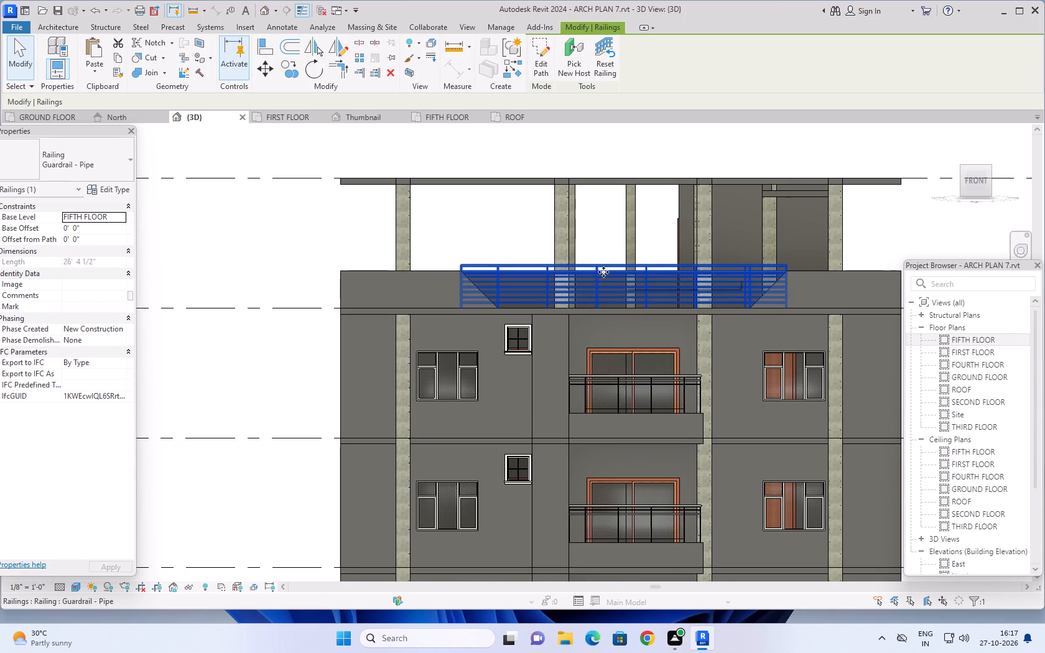
pyautogui.scroll(-3, 280, 258)
pyautogui.scroll(-1, 395, 296)
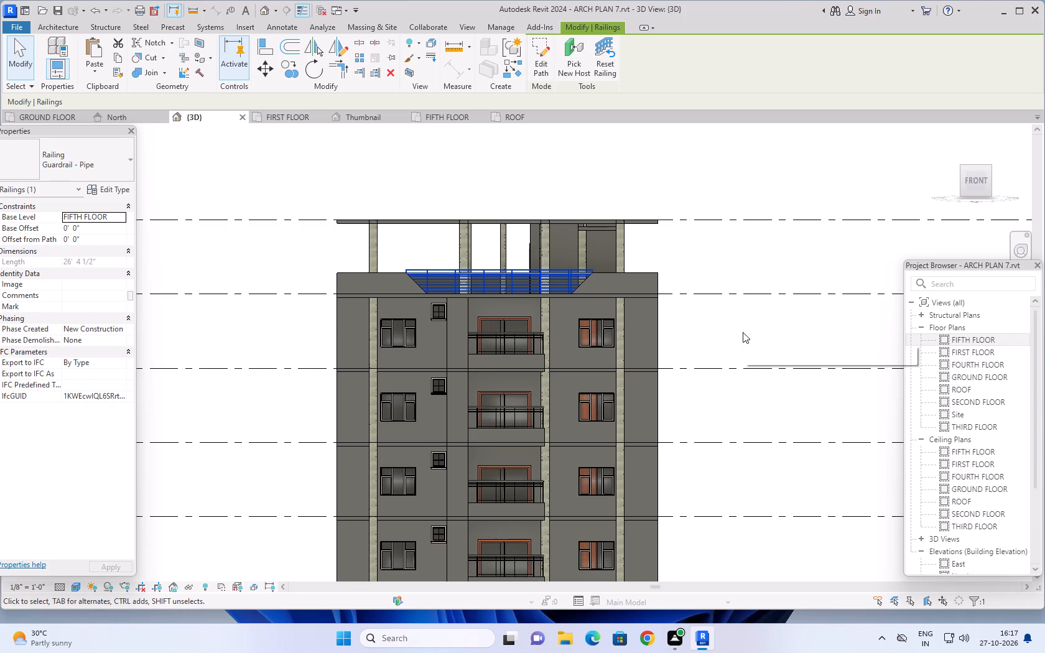
pyautogui.scroll(-1, 743, 332)
pyautogui.moveTo(743, 327); pyautogui.dragTo(738, 341, button='middle')
pyautogui.scroll(1, 738, 341)
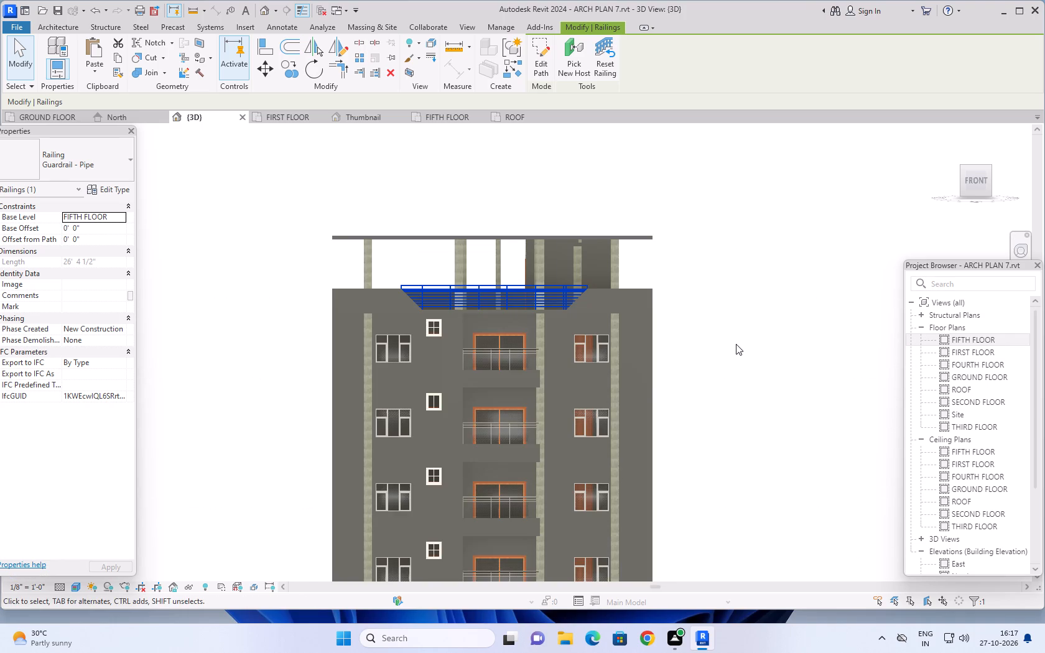
pyautogui.moveTo(736, 344); pyautogui.dragTo(762, 352, button='middle')
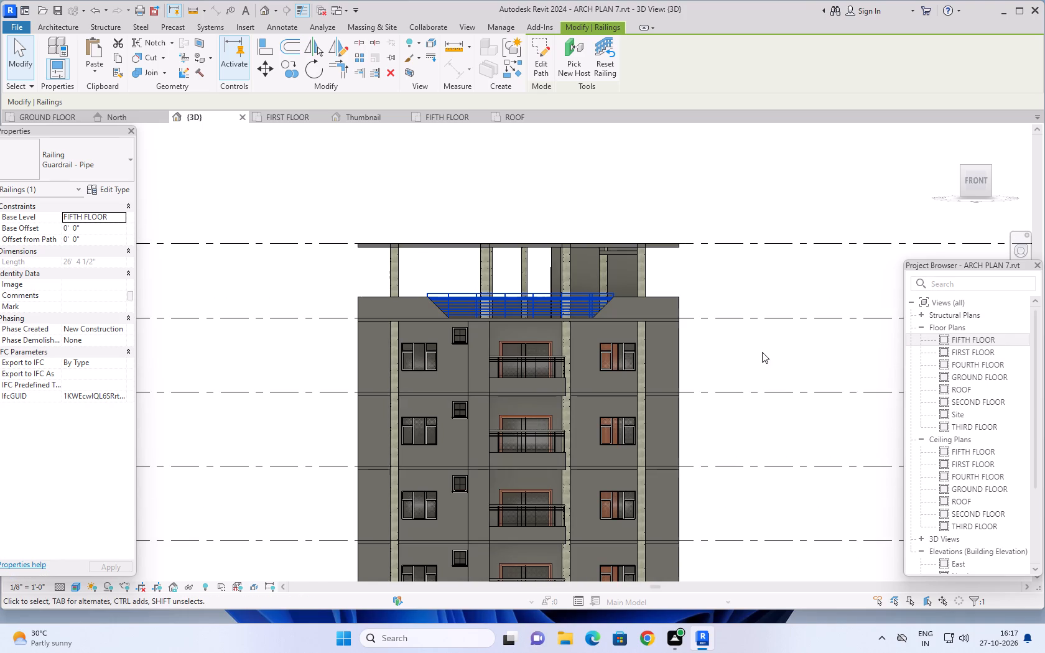
pyautogui.scroll(-1, 762, 352)
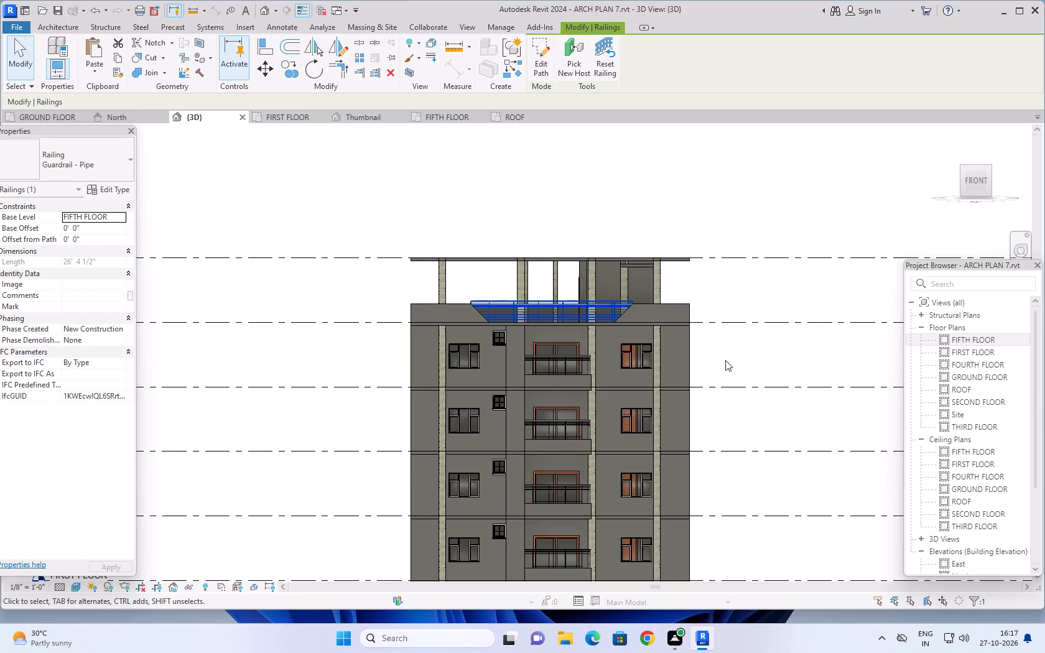
pyautogui.scroll(-1, 753, 354)
pyautogui.moveTo(766, 356); pyautogui.dragTo(758, 356, button='middle')
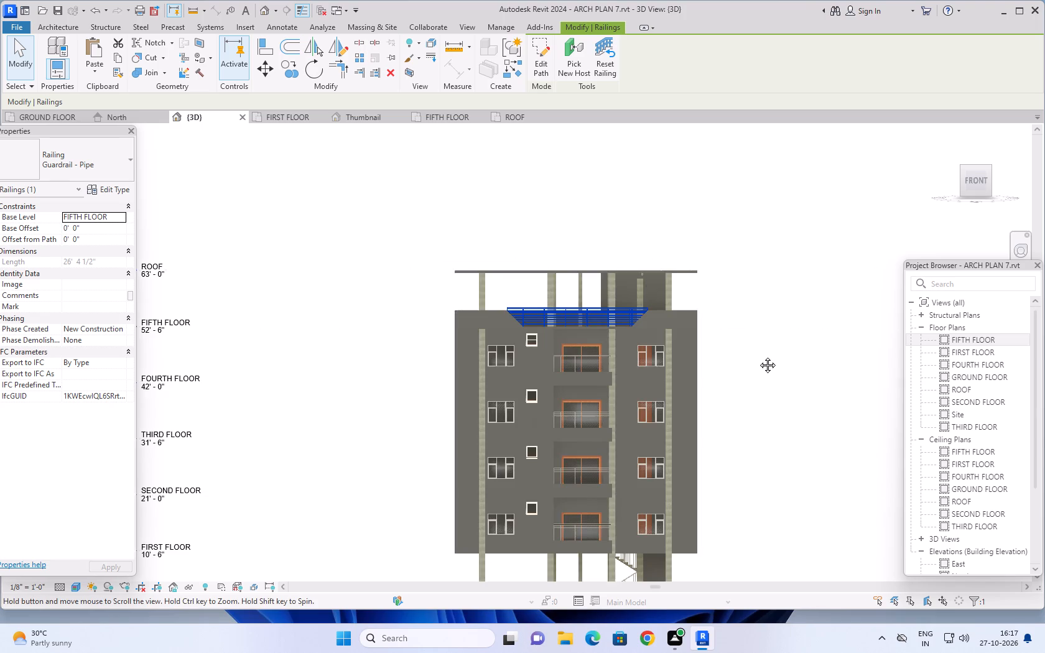
pyautogui.moveTo(758, 356); pyautogui.dragTo(734, 335, button='middle')
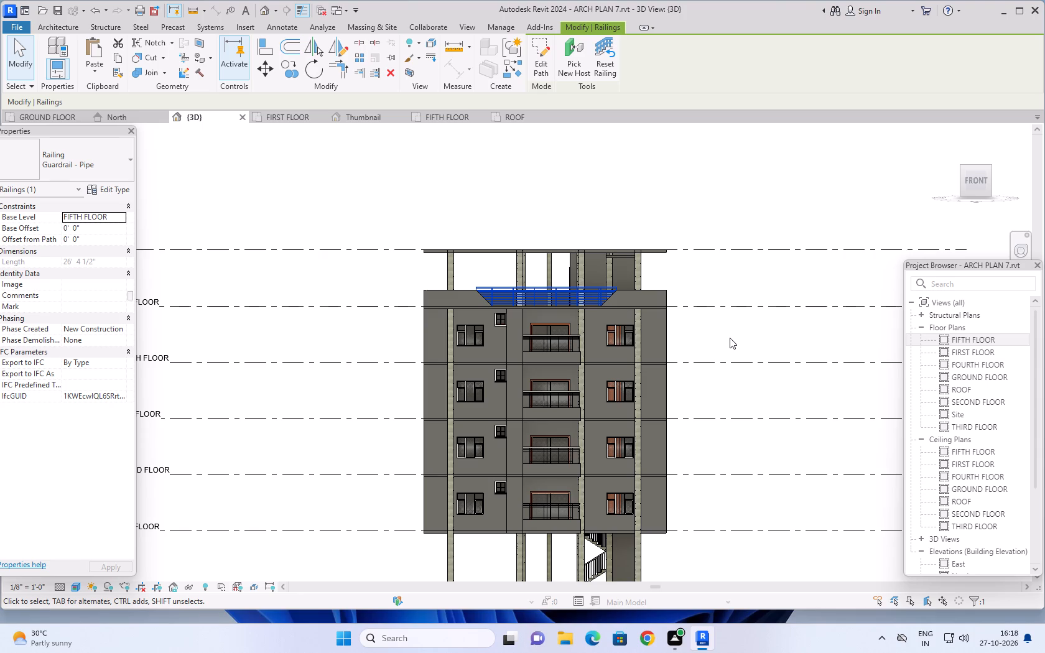
pyautogui.moveTo(778, 345); pyautogui.dragTo(755, 343, button='middle')
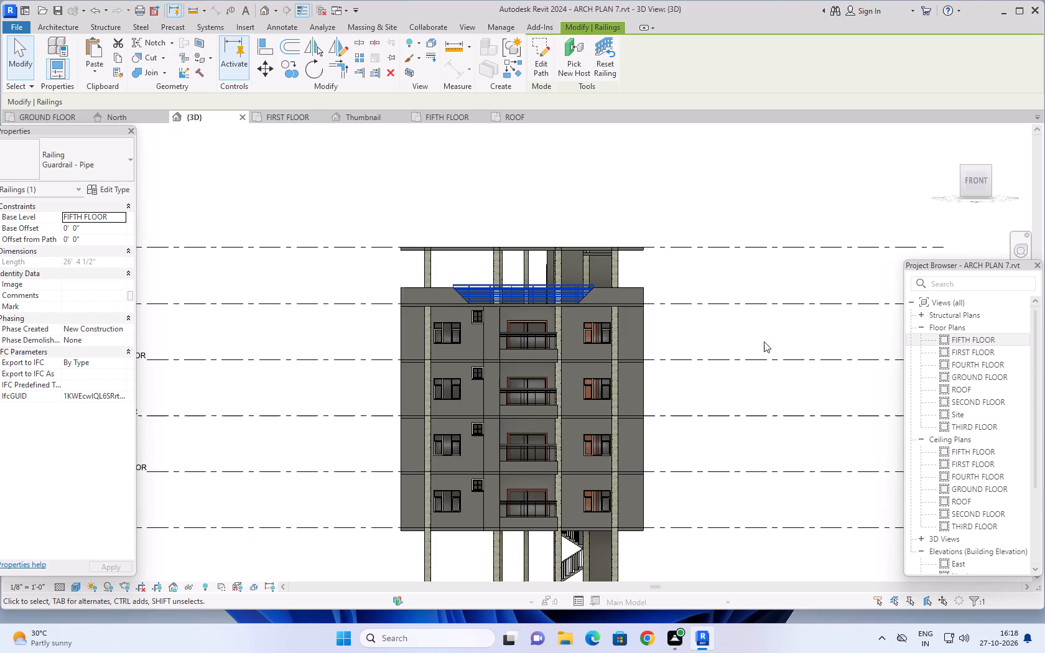
pyautogui.scroll(-1, 741, 325)
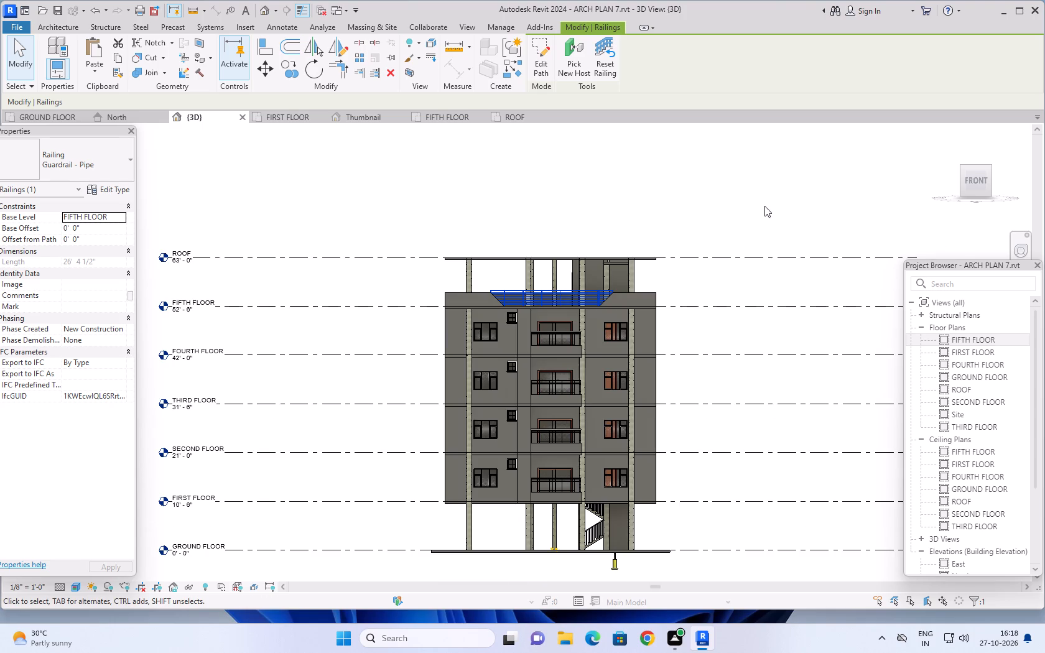
pyautogui.moveTo(764, 206); pyautogui.dragTo(763, 218, button='middle')
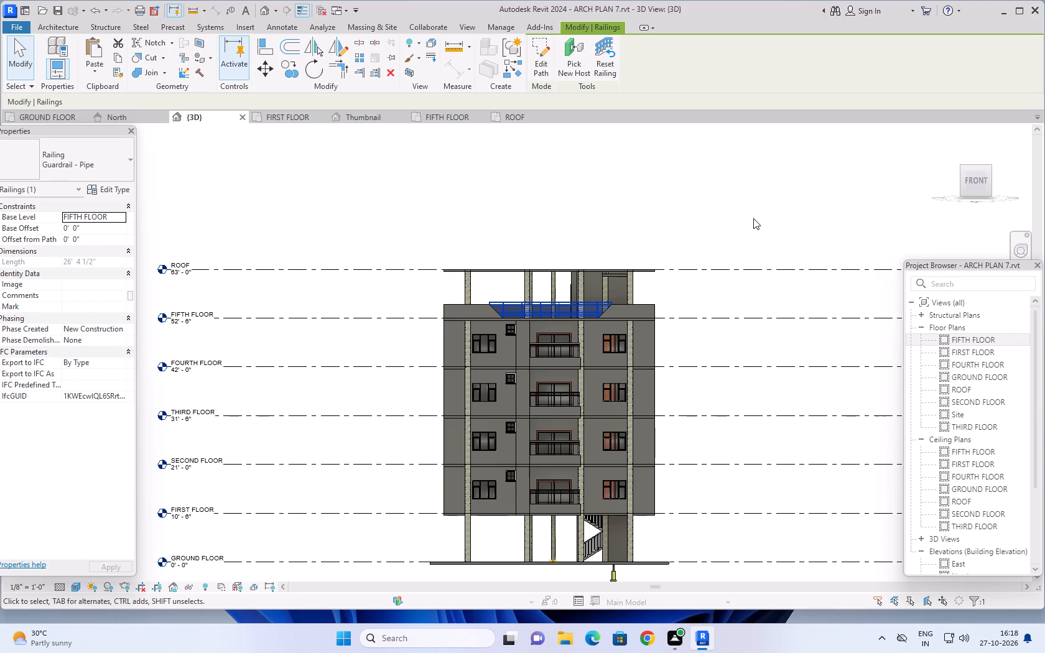
pyautogui.moveTo(735, 213); pyautogui.dragTo(774, 220, button='middle')
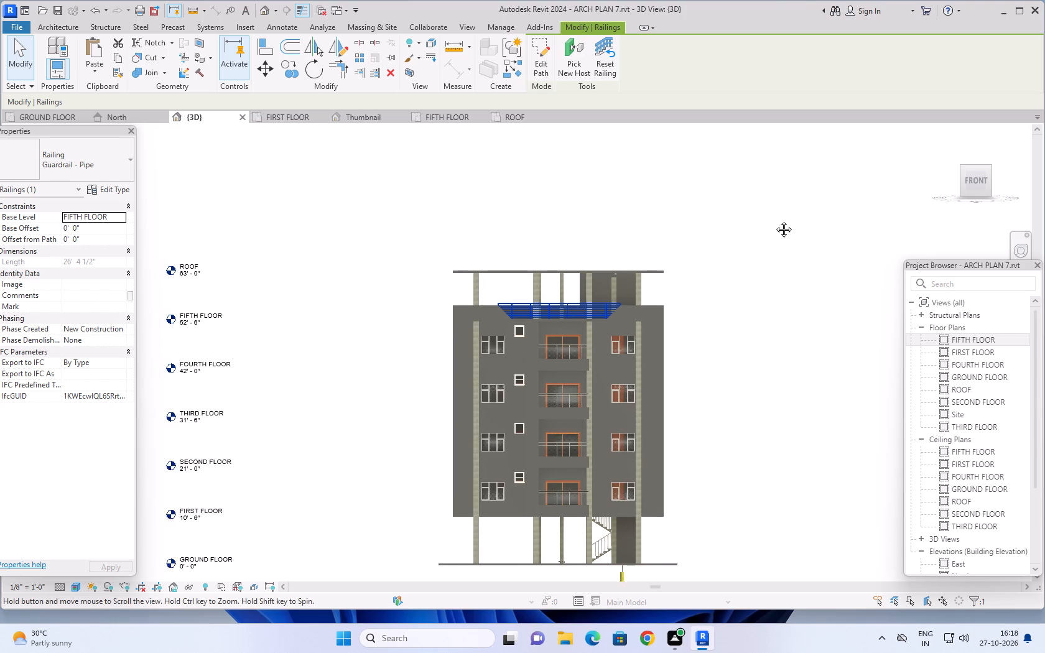
pyautogui.moveTo(774, 220); pyautogui.dragTo(776, 224, button='middle')
# Set the Top Rail height of the south railing's Guardrail - Pipe type to 3' 0".
pyautogui.scroll(4, 593, 314)
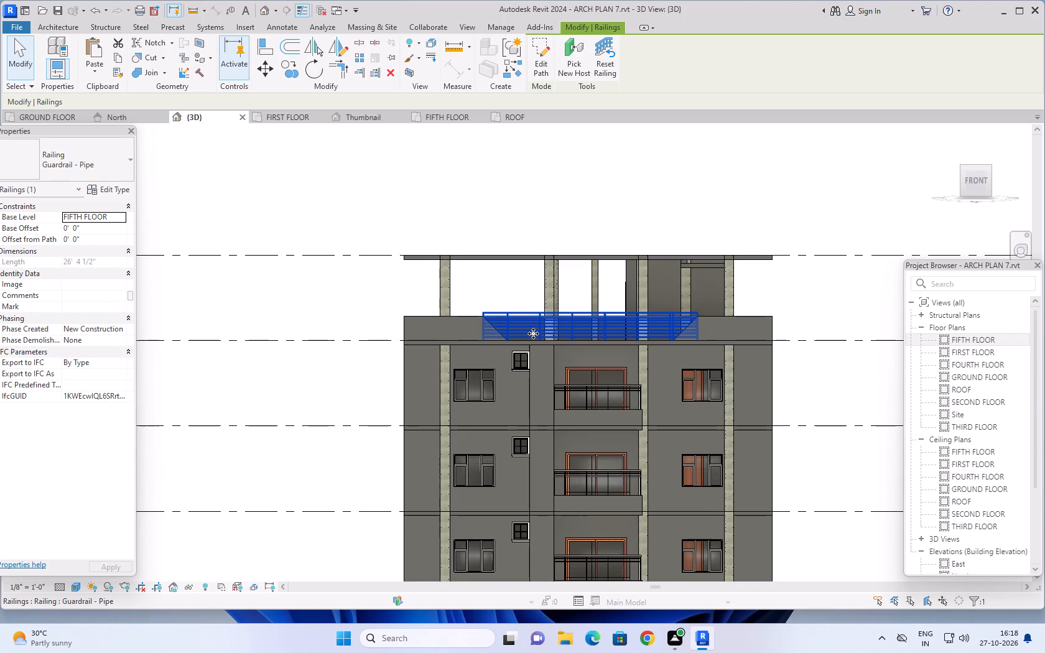
pyautogui.scroll(5, 529, 340)
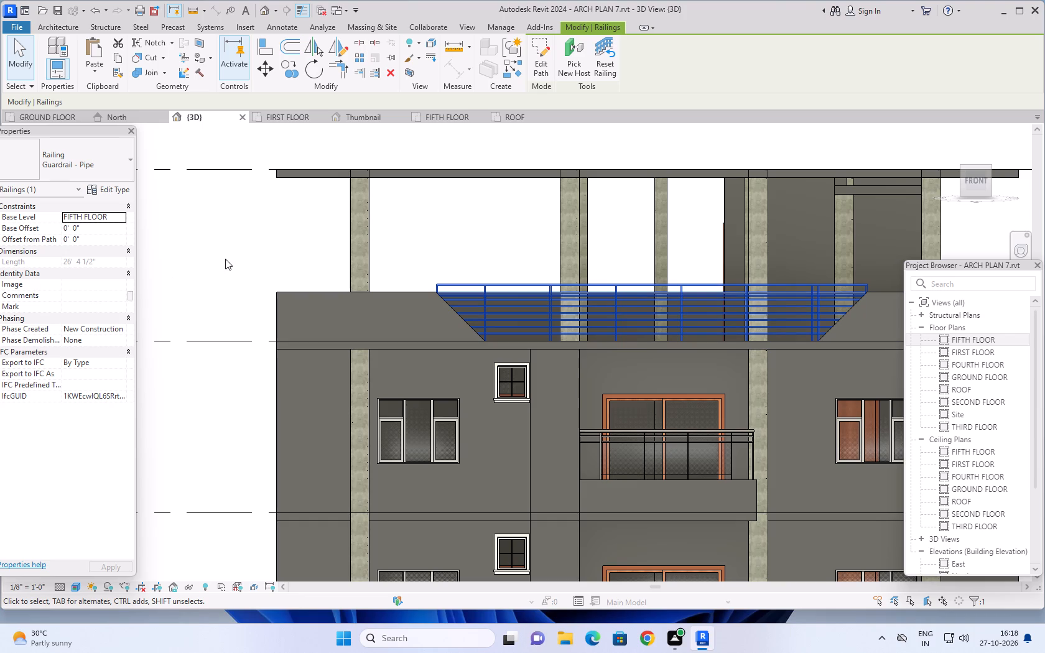
pyautogui.moveTo(225, 259); pyautogui.dragTo(213, 280, button='middle')
pyautogui.scroll(-1, 217, 279)
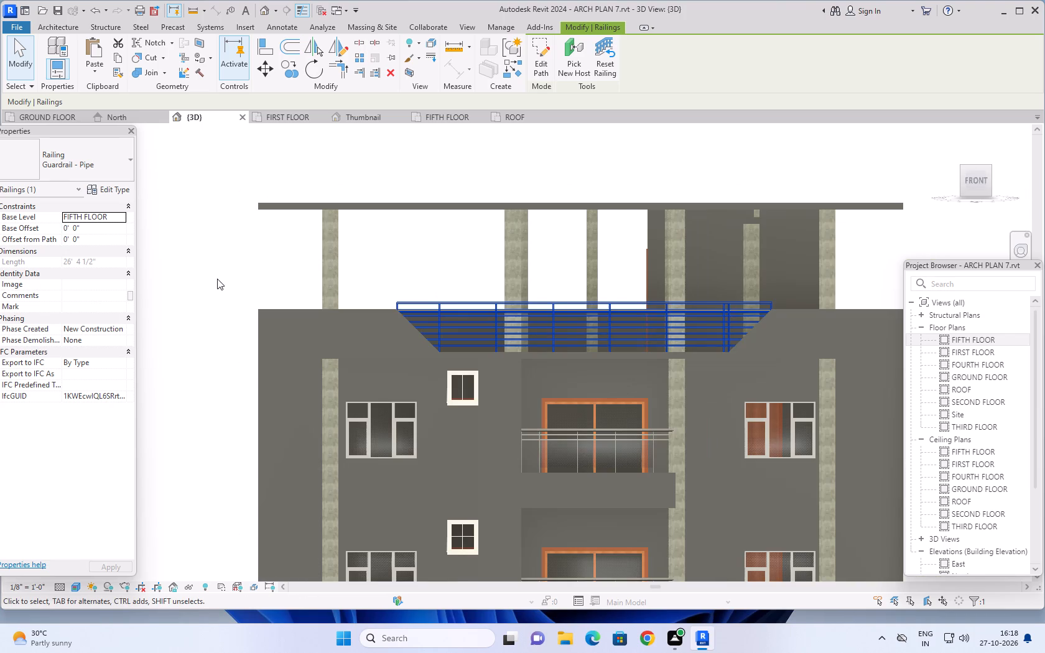
pyautogui.moveTo(217, 278); pyautogui.dragTo(202, 257, button='middle')
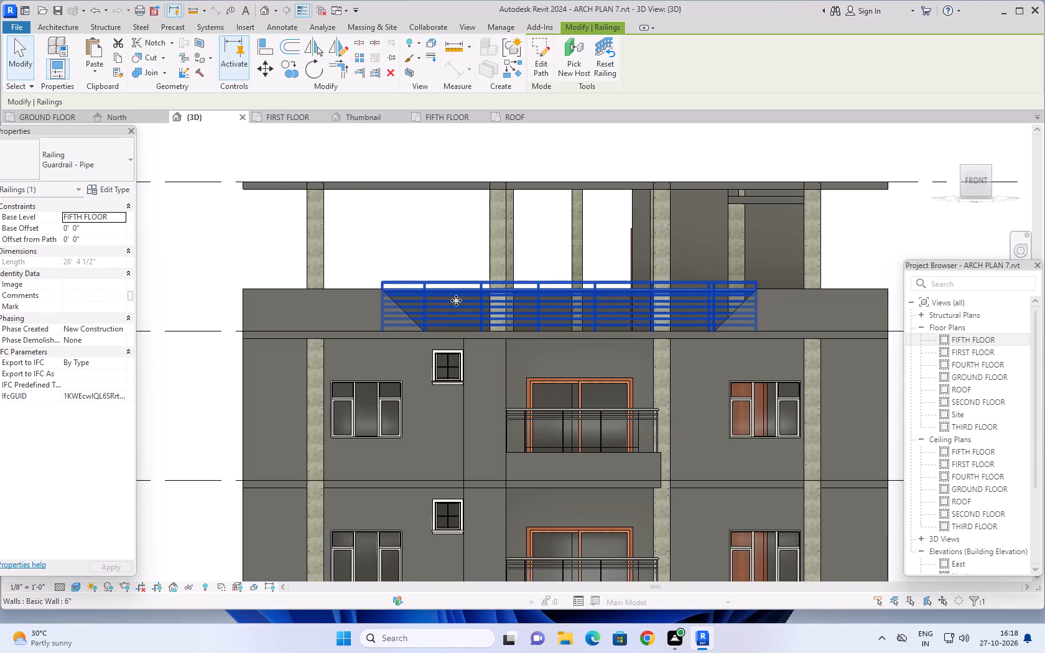
pyautogui.click(119, 188)
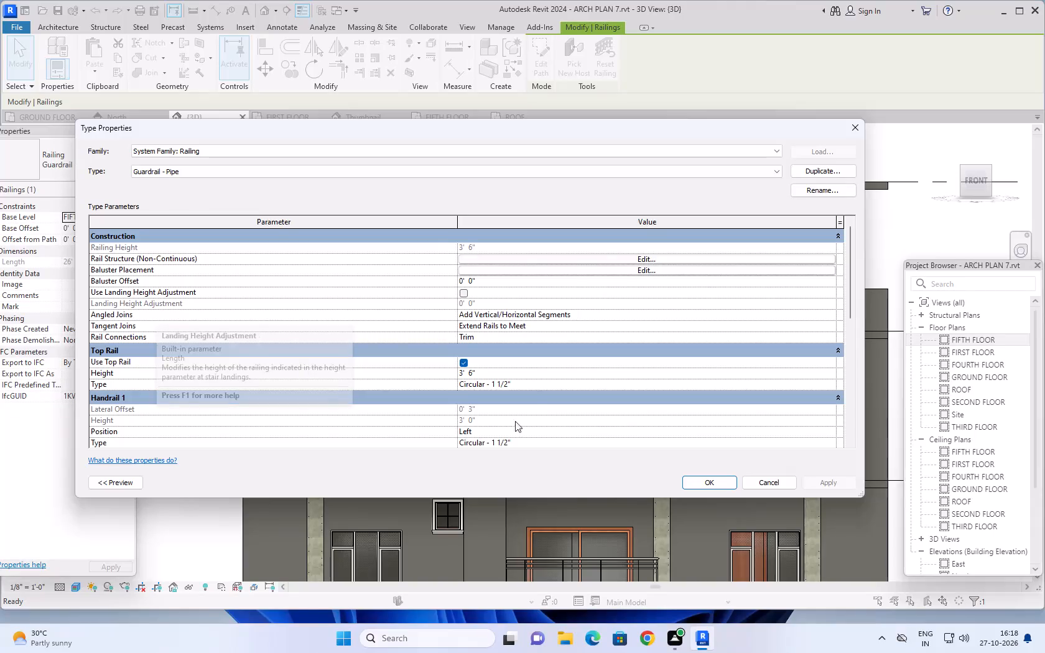
pyautogui.doubleClick(493, 248)
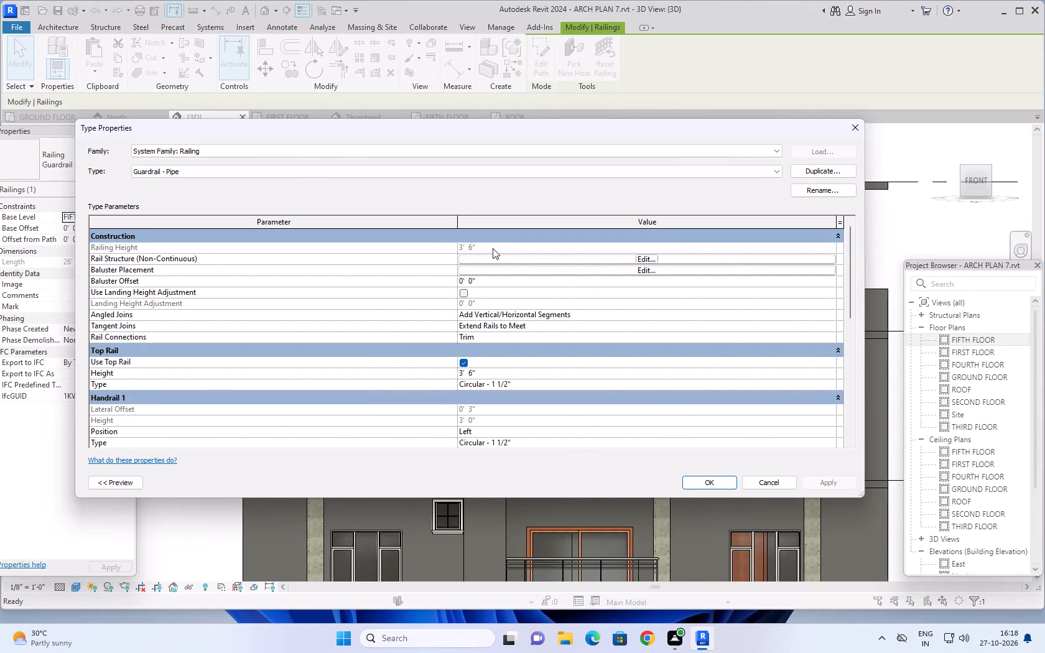
pyautogui.click(486, 373)
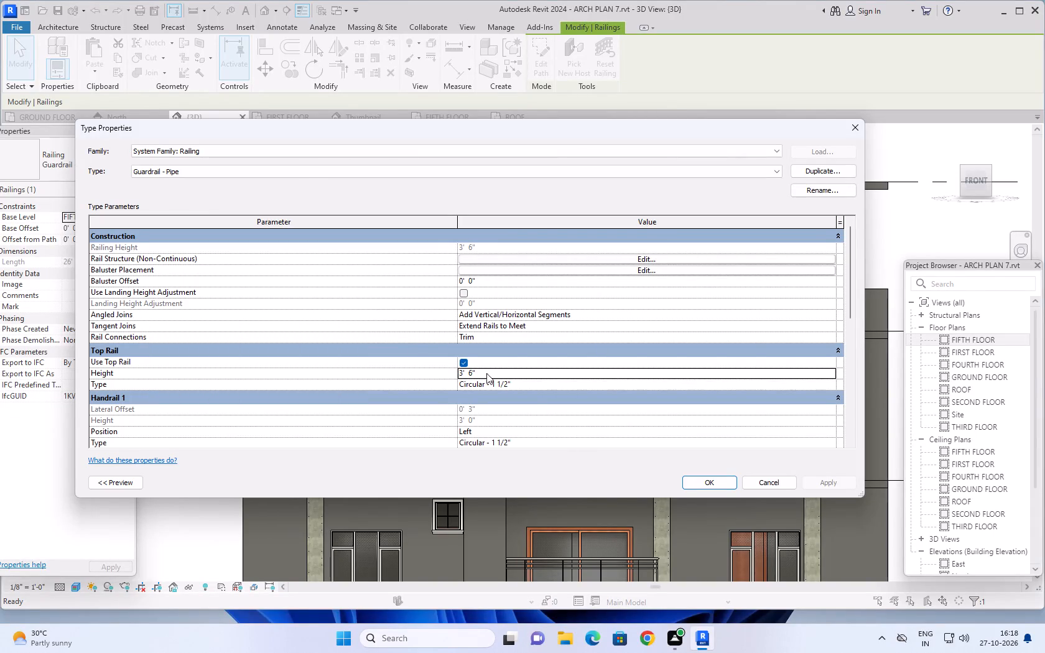
pyautogui.press('3')
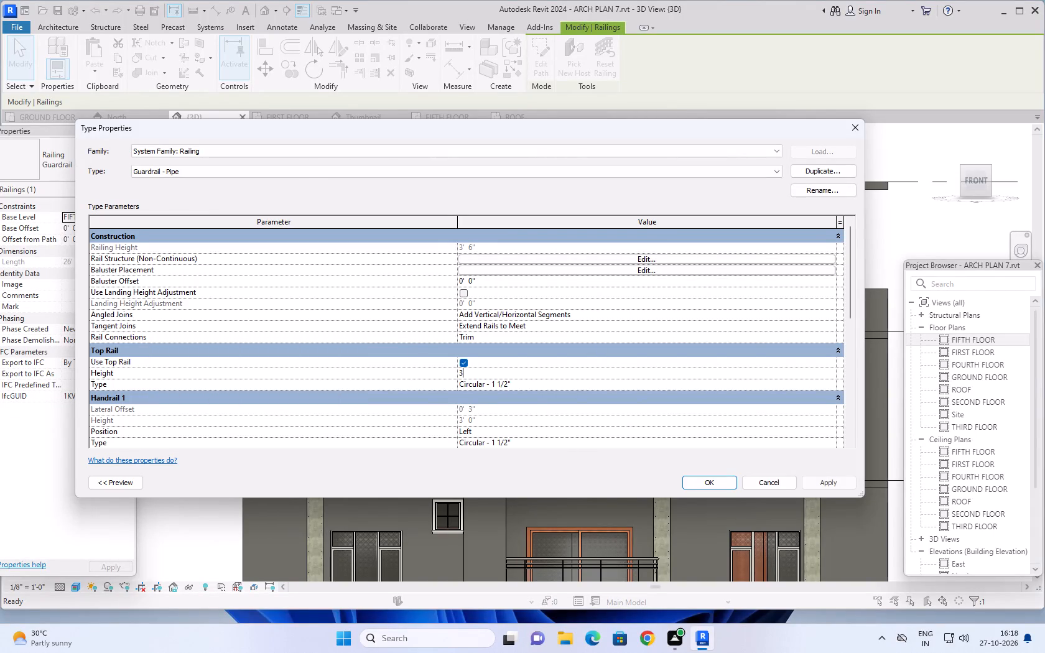
pyautogui.press("'")
pyautogui.press('Return')
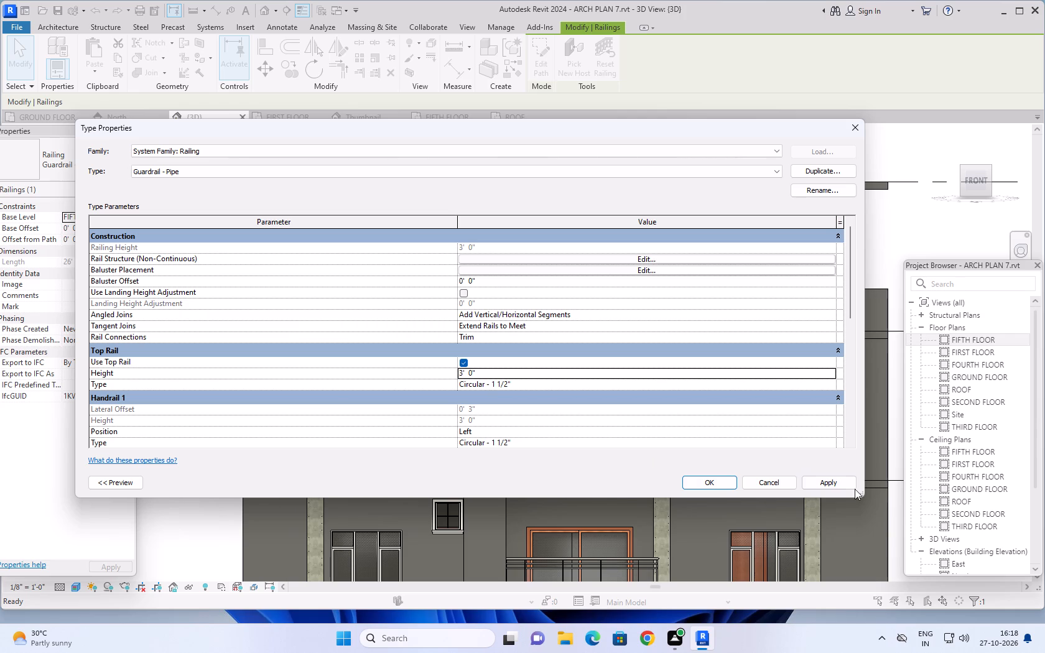
pyautogui.click(848, 481)
pyautogui.click(714, 479)
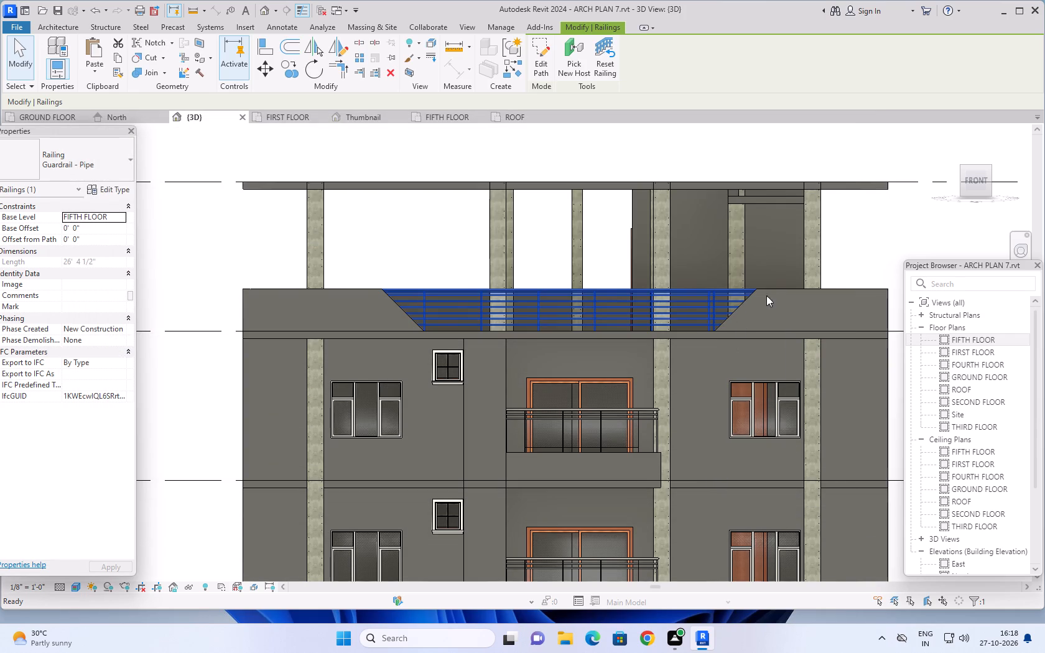
# Examine the fifth floor's south guardrail within the parapet's slanted opening from the front, from above and at oblique angles.
pyautogui.scroll(4, 775, 285)
pyautogui.scroll(-6, 772, 284)
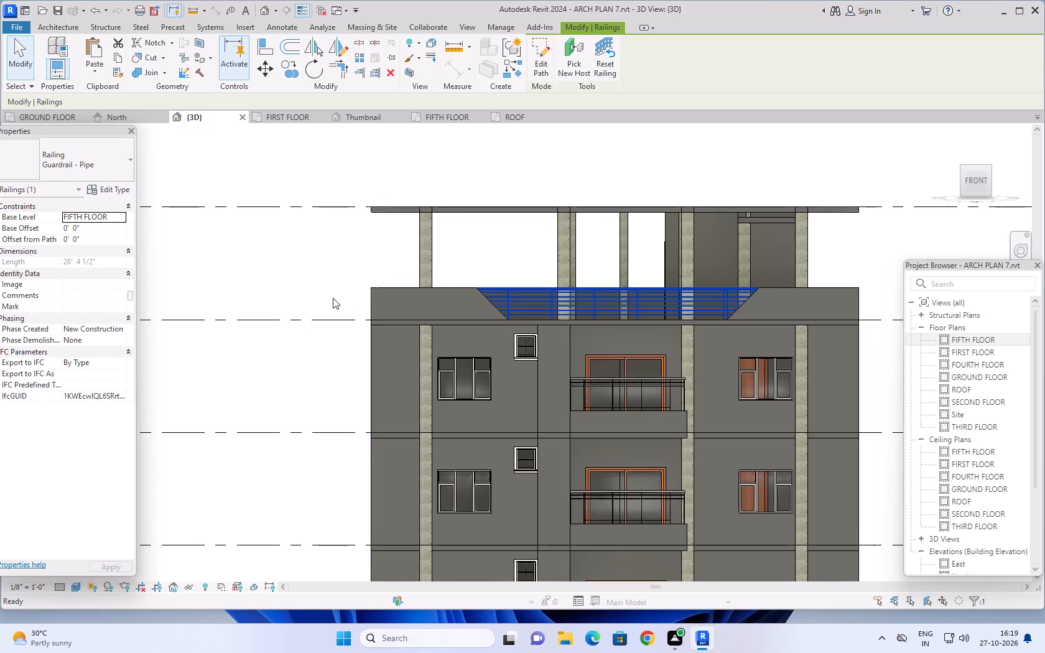
pyautogui.scroll(-3, 733, 255)
pyautogui.scroll(-1, 819, 262)
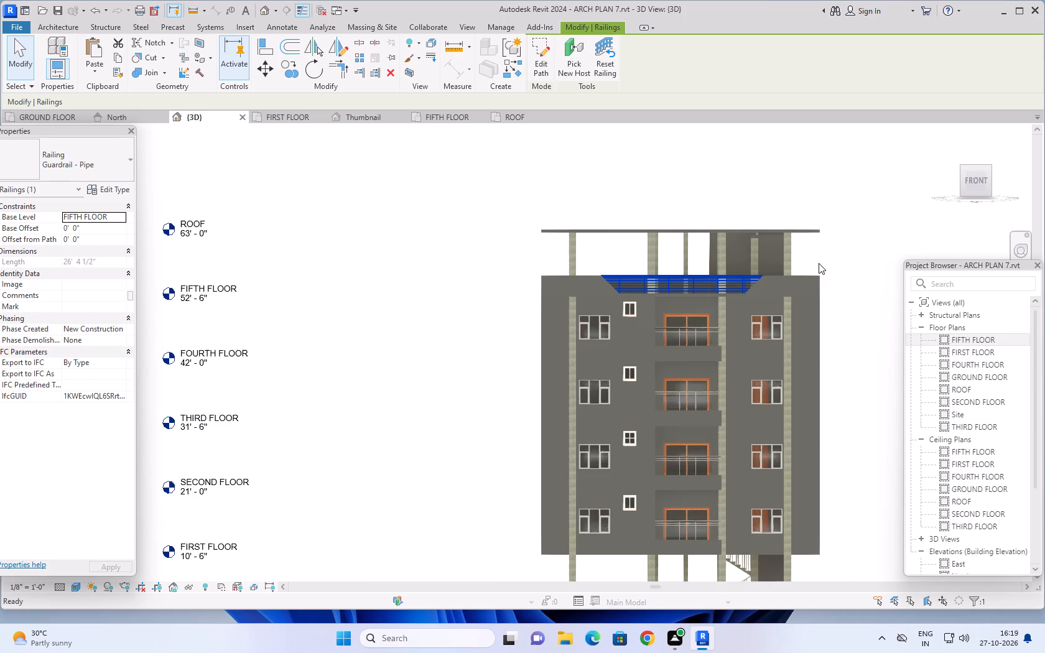
pyautogui.moveTo(804, 180); pyautogui.dragTo(790, 179, button='middle')
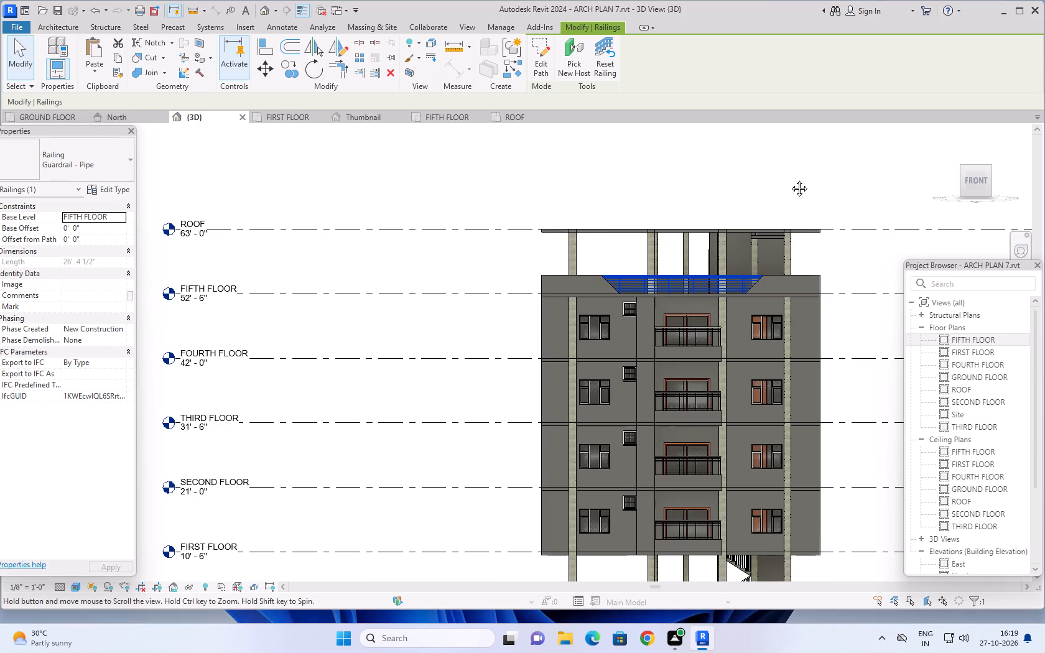
pyautogui.moveTo(790, 179); pyautogui.dragTo(735, 170, button='middle')
pyautogui.moveTo(738, 172); pyautogui.dragTo(791, 259, button='middle')
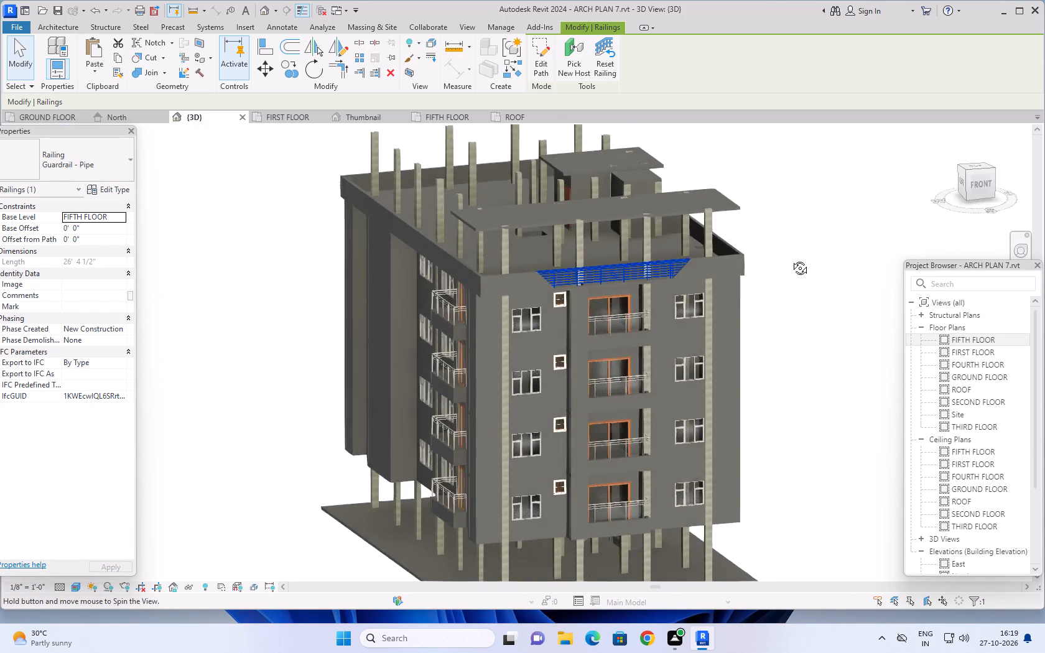
pyautogui.moveTo(791, 259); pyautogui.dragTo(792, 286, button='middle')
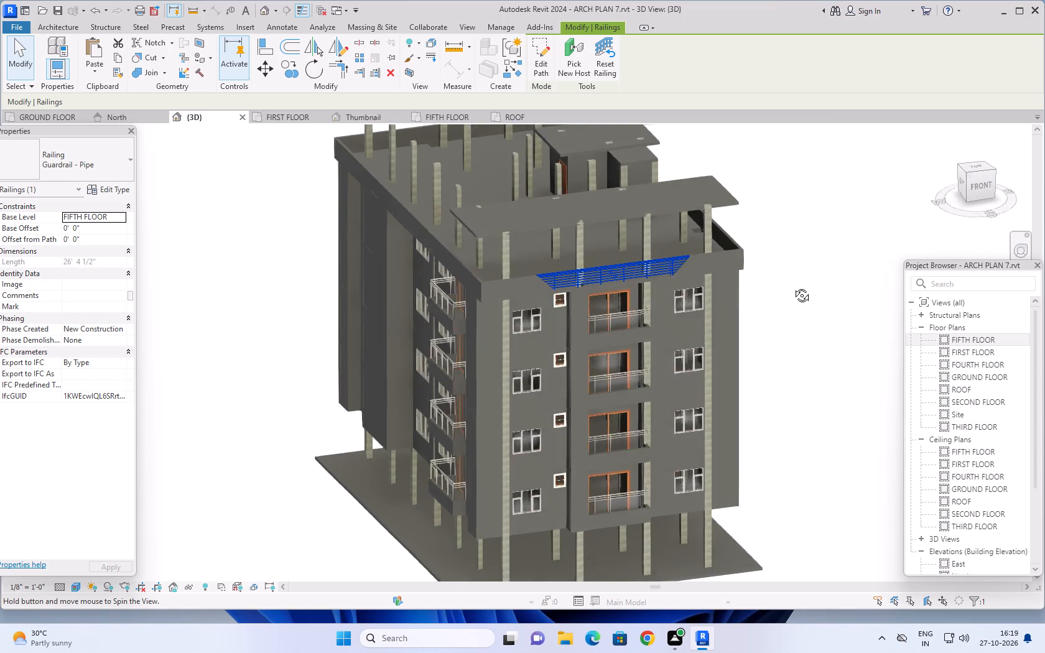
pyautogui.moveTo(792, 286); pyautogui.dragTo(792, 284, button='middle')
pyautogui.scroll(3, 754, 265)
pyautogui.moveTo(771, 241); pyautogui.dragTo(809, 218, button='middle')
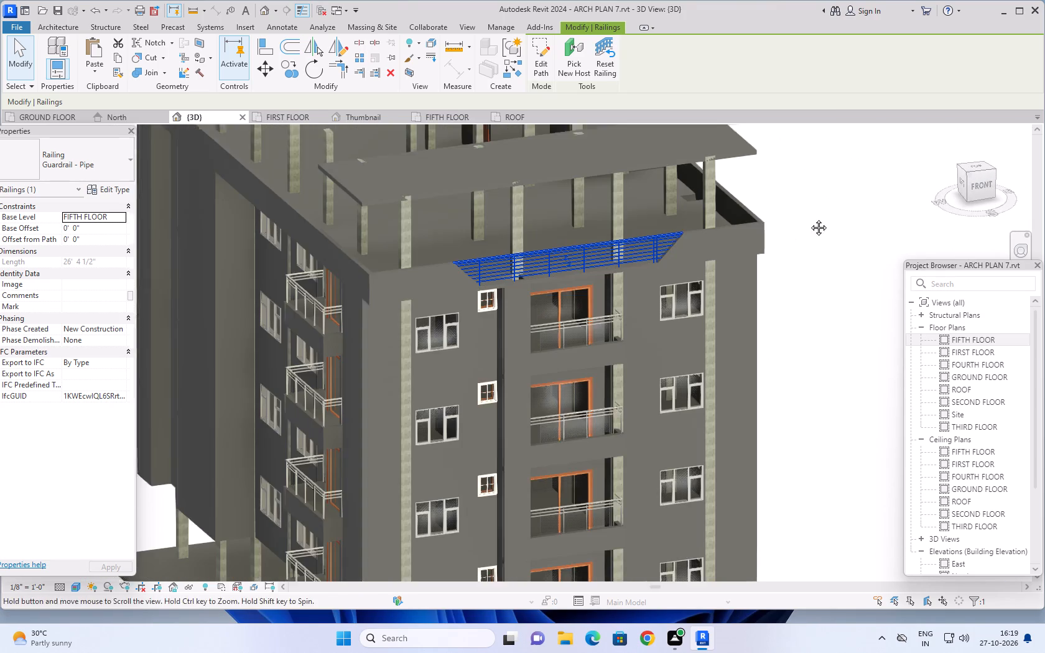
pyautogui.moveTo(809, 218); pyautogui.dragTo(810, 218, button='middle')
pyautogui.moveTo(796, 241); pyautogui.dragTo(812, 203, button='middle')
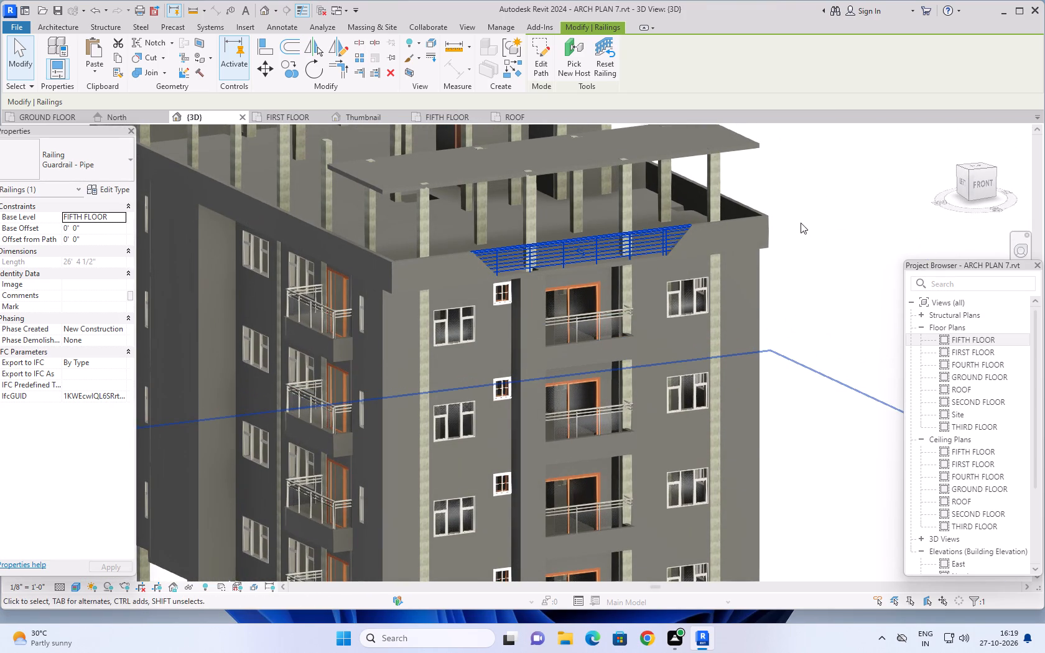
pyautogui.scroll(2, 632, 279)
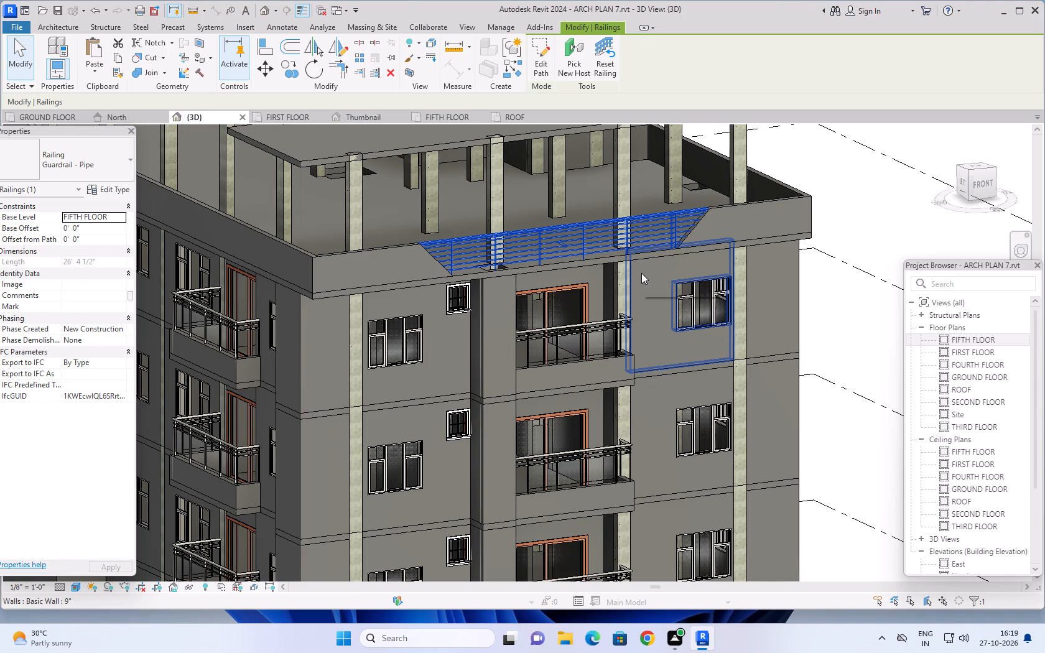
pyautogui.scroll(1, 535, 249)
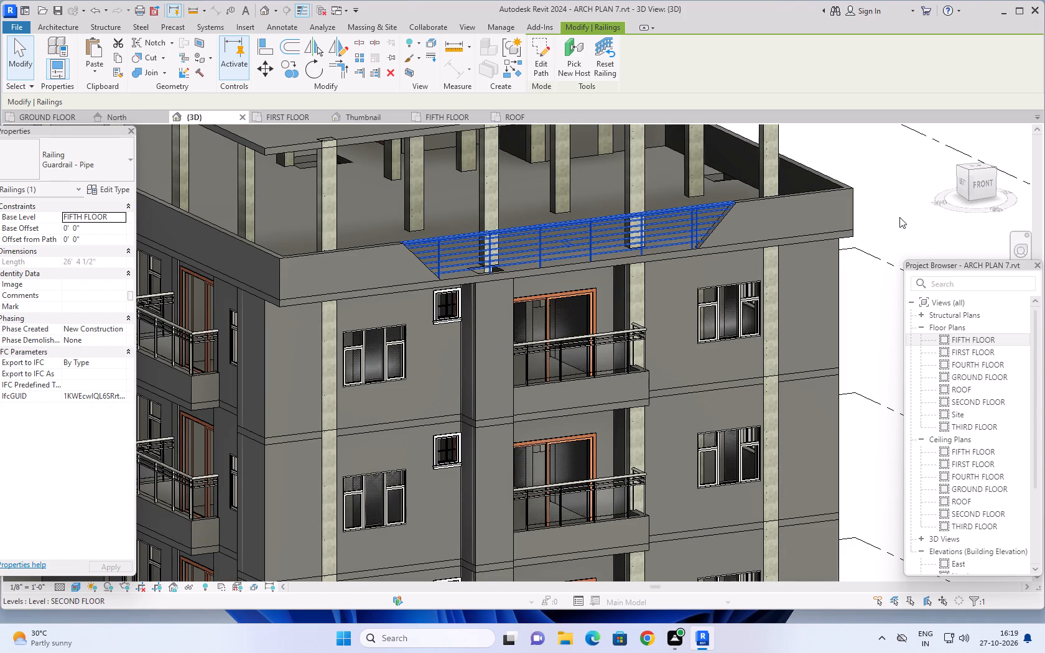
pyautogui.moveTo(899, 217); pyautogui.dragTo(830, 149, button='middle')
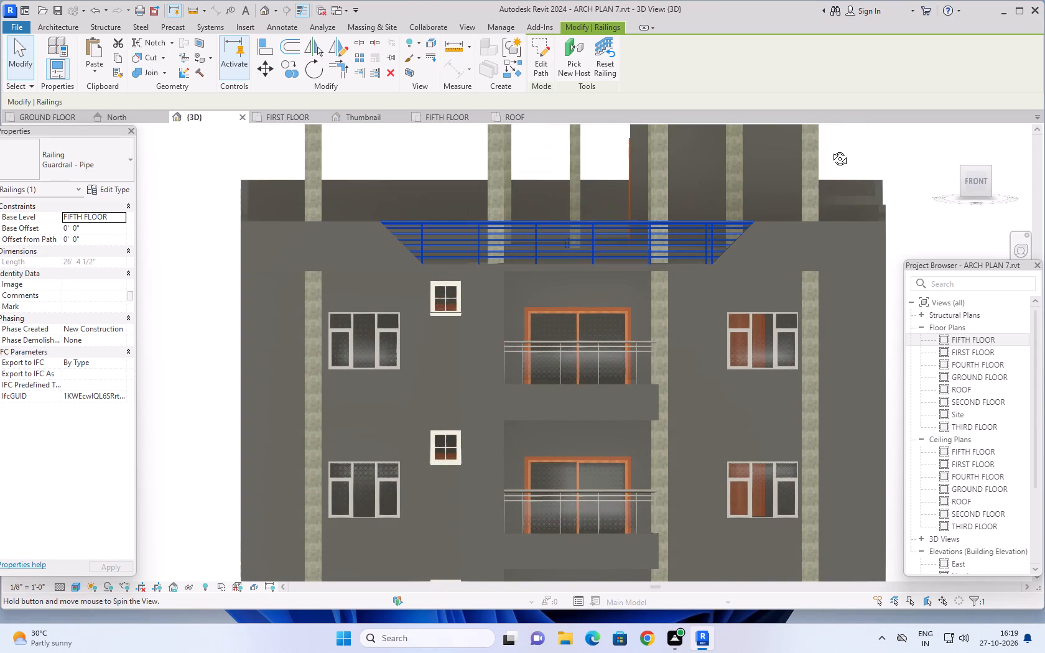
pyautogui.moveTo(830, 149); pyautogui.dragTo(884, 259, button='middle')
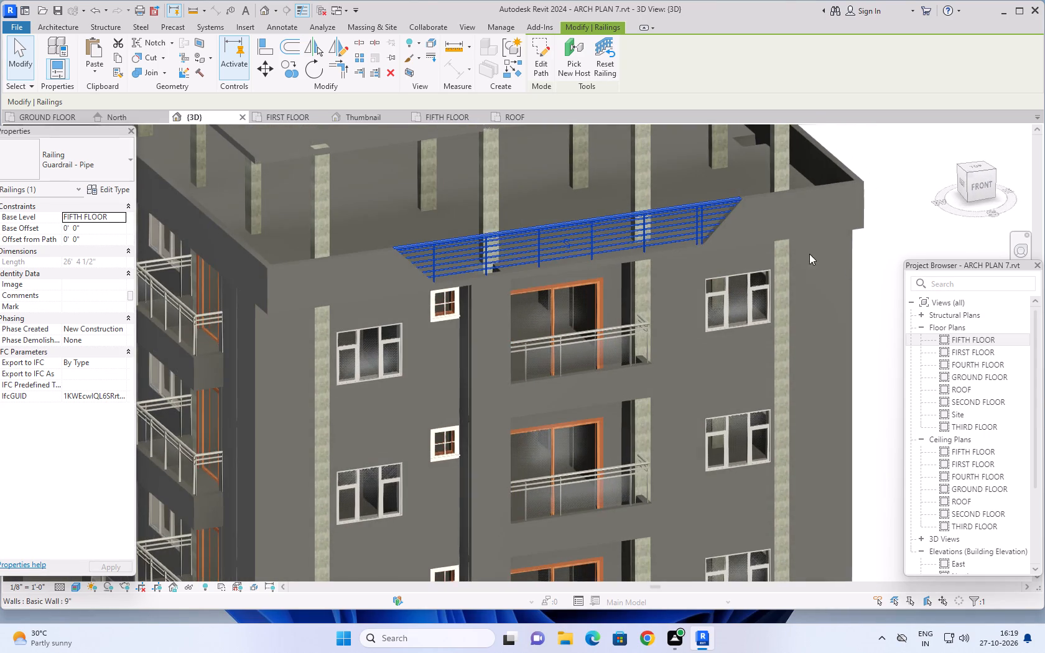
pyautogui.keyDown('shift'); pyautogui.moveTo(758, 234); pyautogui.dragTo(850, 396, button='middle'); pyautogui.keyUp('shift')
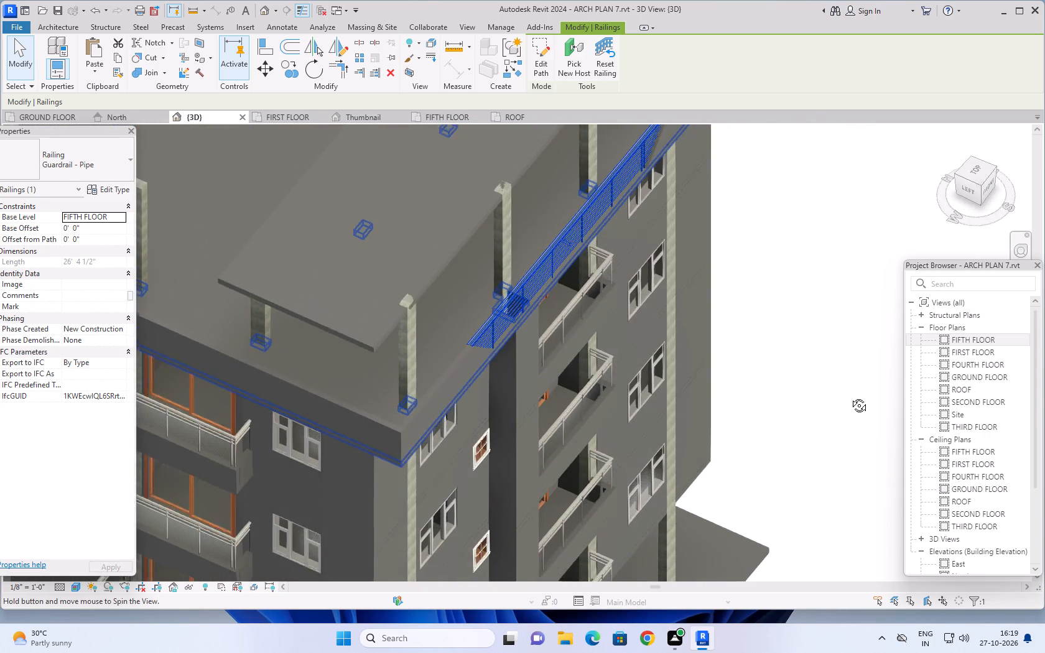
pyautogui.keyDown('shift'); pyautogui.moveTo(850, 396); pyautogui.dragTo(742, 187, button='middle'); pyautogui.keyUp('shift')
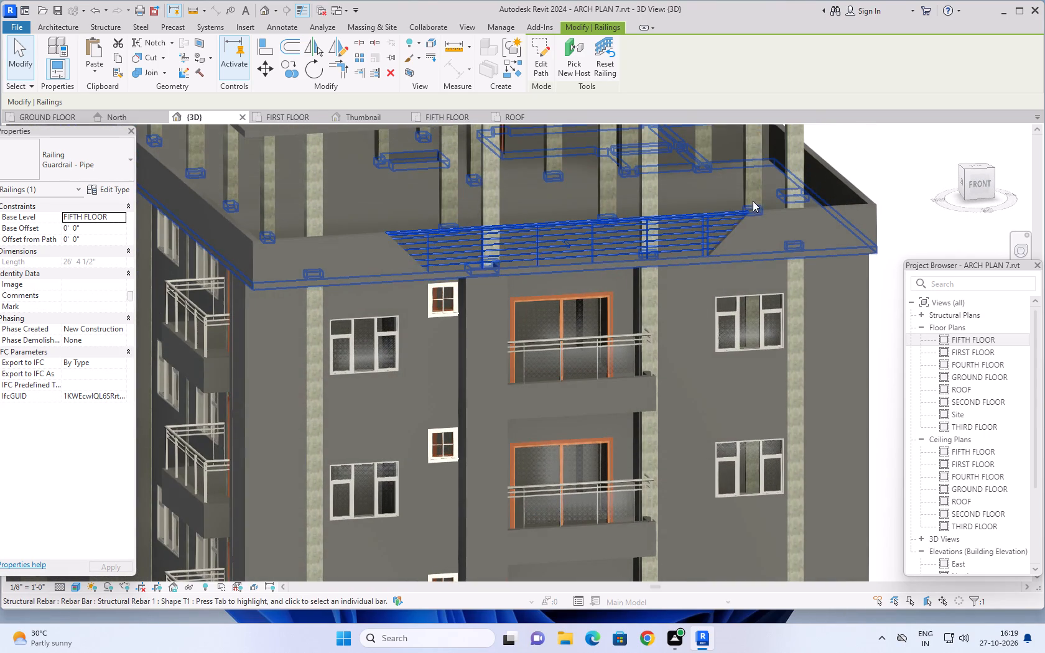
# Inspect the whole building from its south and west sides, including the open ground-floor columns and staircase.
pyautogui.scroll(-6, 756, 206)
pyautogui.moveTo(842, 217); pyautogui.dragTo(832, 217, button='middle')
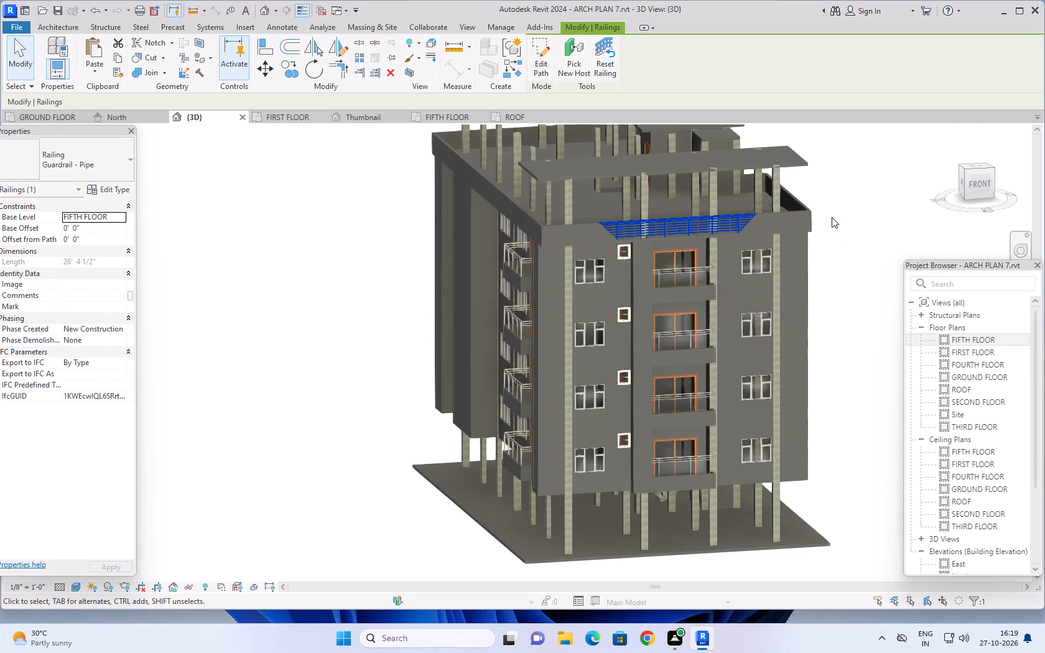
pyautogui.moveTo(832, 217); pyautogui.dragTo(799, 229, button='middle')
pyautogui.keyDown('shift'); pyautogui.moveTo(815, 228); pyautogui.dragTo(837, 178, button='middle'); pyautogui.keyUp('shift')
pyautogui.moveTo(807, 251); pyautogui.dragTo(793, 271, button='middle')
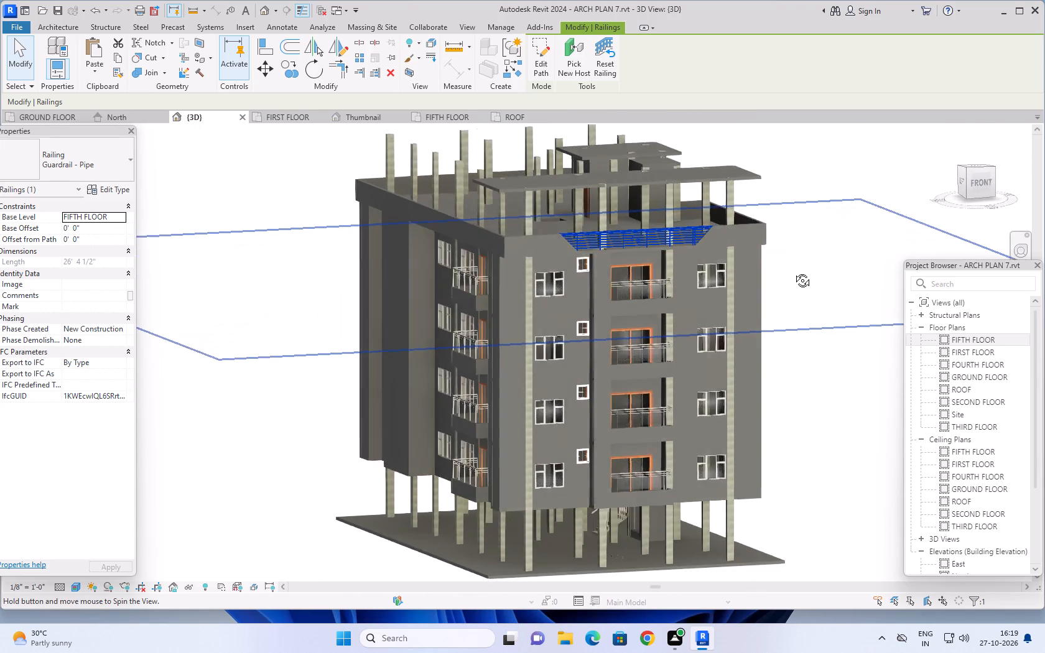
pyautogui.moveTo(793, 271); pyautogui.dragTo(774, 264, button='middle')
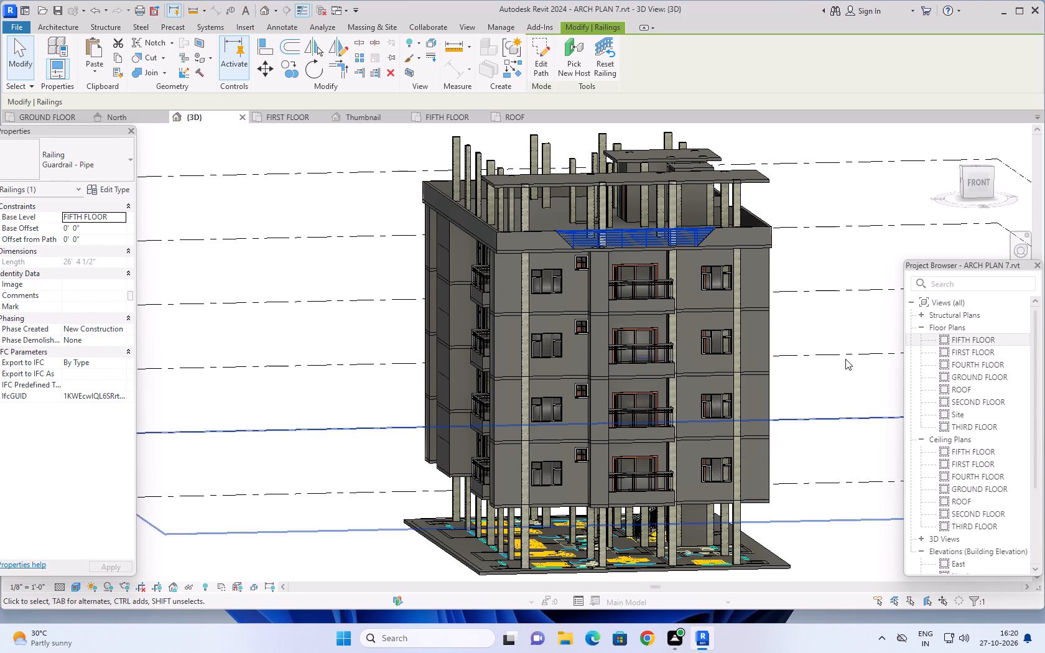
pyautogui.scroll(-3, 845, 358)
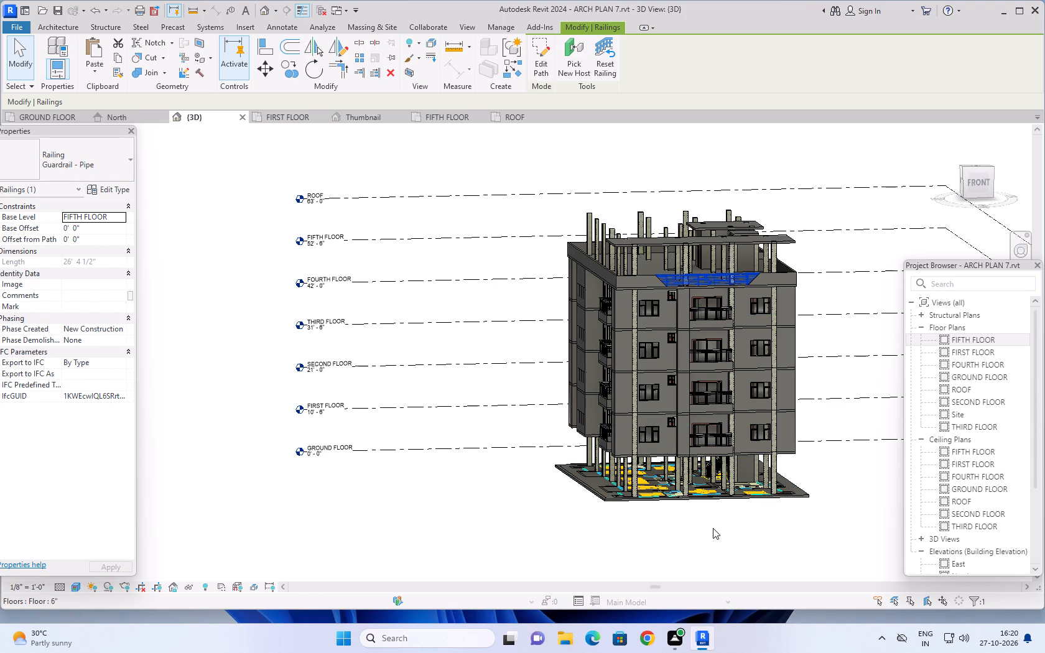
pyautogui.moveTo(713, 528); pyautogui.dragTo(825, 512, button='middle')
pyautogui.scroll(1, 629, 516)
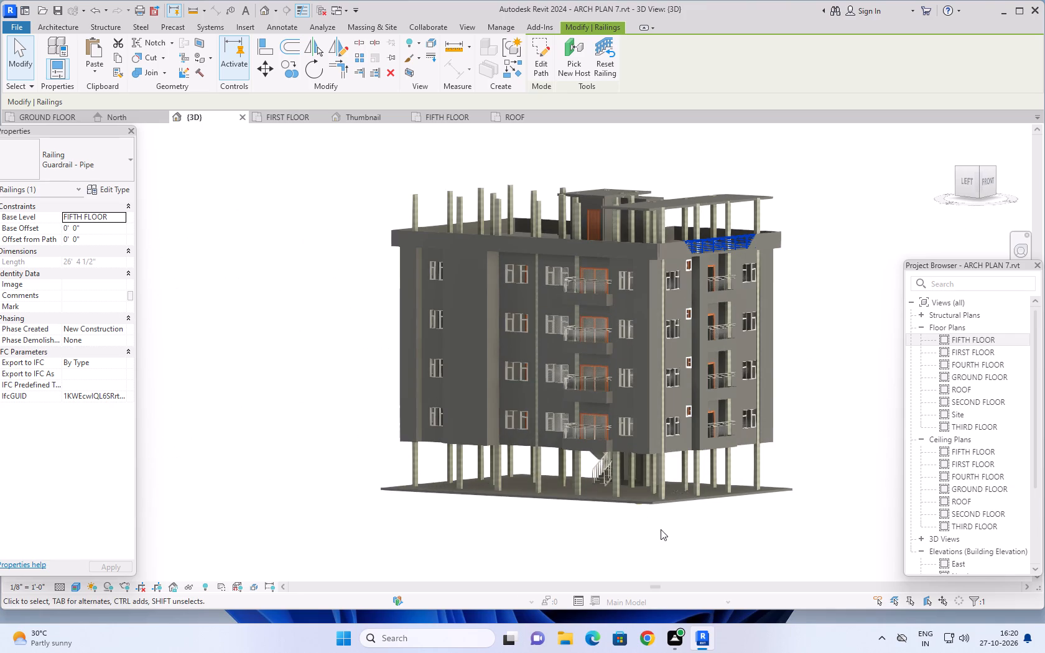
pyautogui.scroll(1, 685, 528)
pyautogui.moveTo(738, 523); pyautogui.dragTo(676, 534, button='middle')
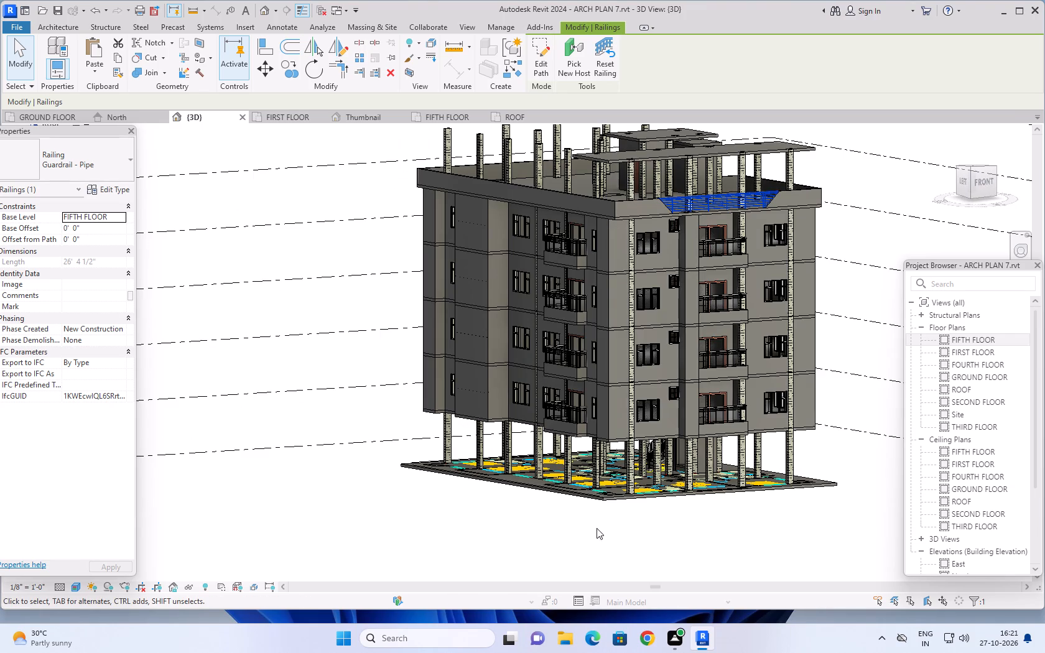
pyautogui.scroll(3, 597, 527)
pyautogui.scroll(2, 684, 482)
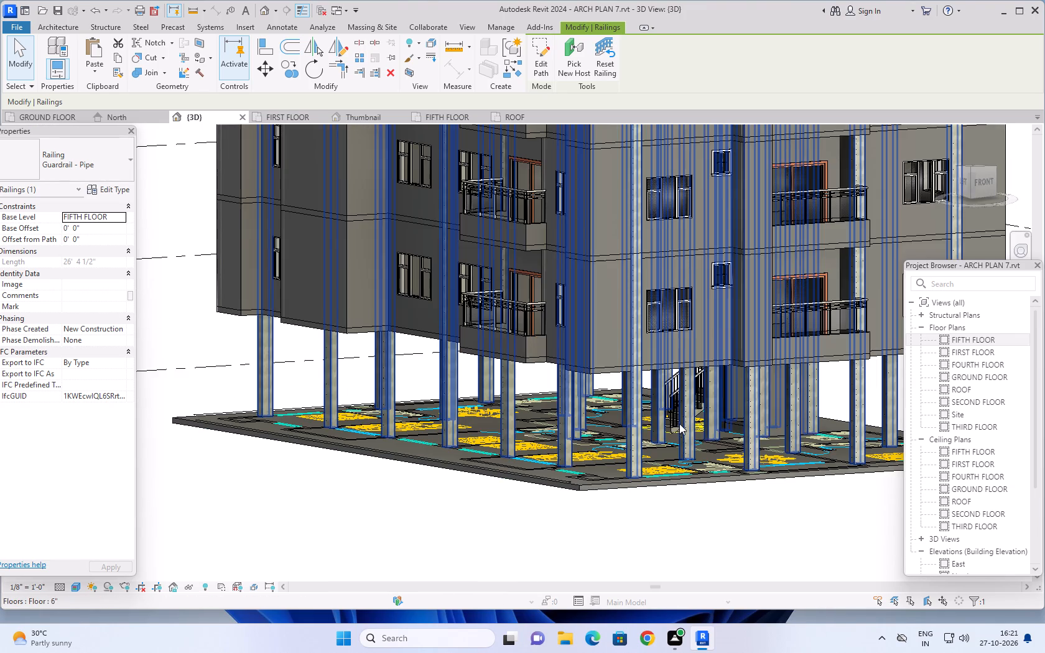
pyautogui.scroll(-2, 824, 527)
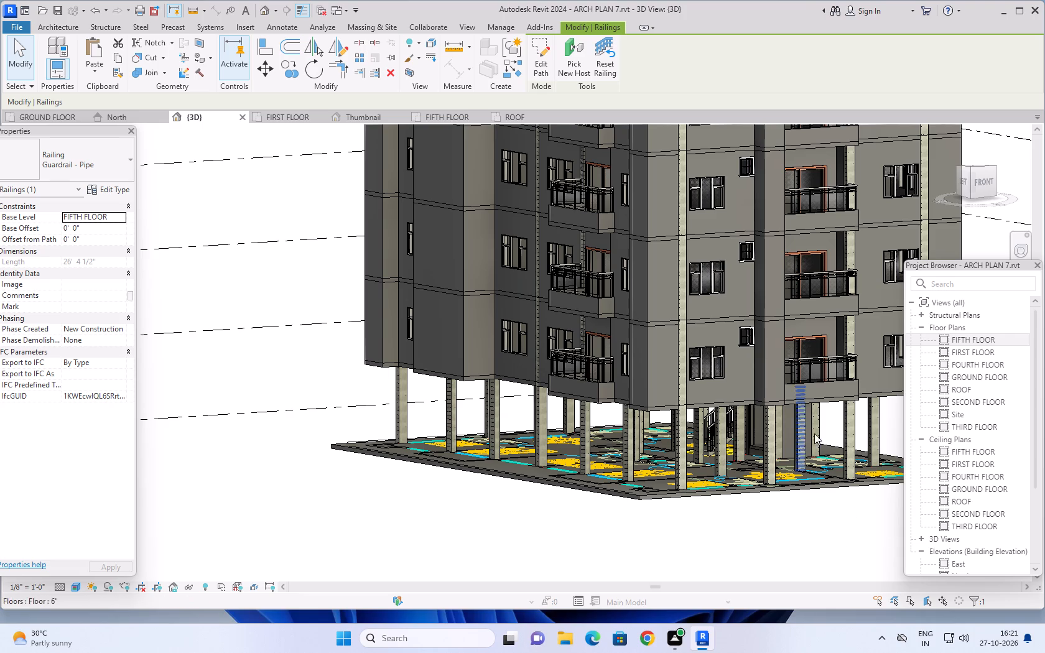
pyautogui.scroll(-4, 745, 407)
pyautogui.scroll(-1, 521, 478)
# Examine the fifth-floor slab from above, focusing on the shaft opening beside the column near the stair block.
pyautogui.keyDown('shift'); pyautogui.moveTo(386, 359); pyautogui.dragTo(407, 468, button='middle'); pyautogui.keyUp('shift')
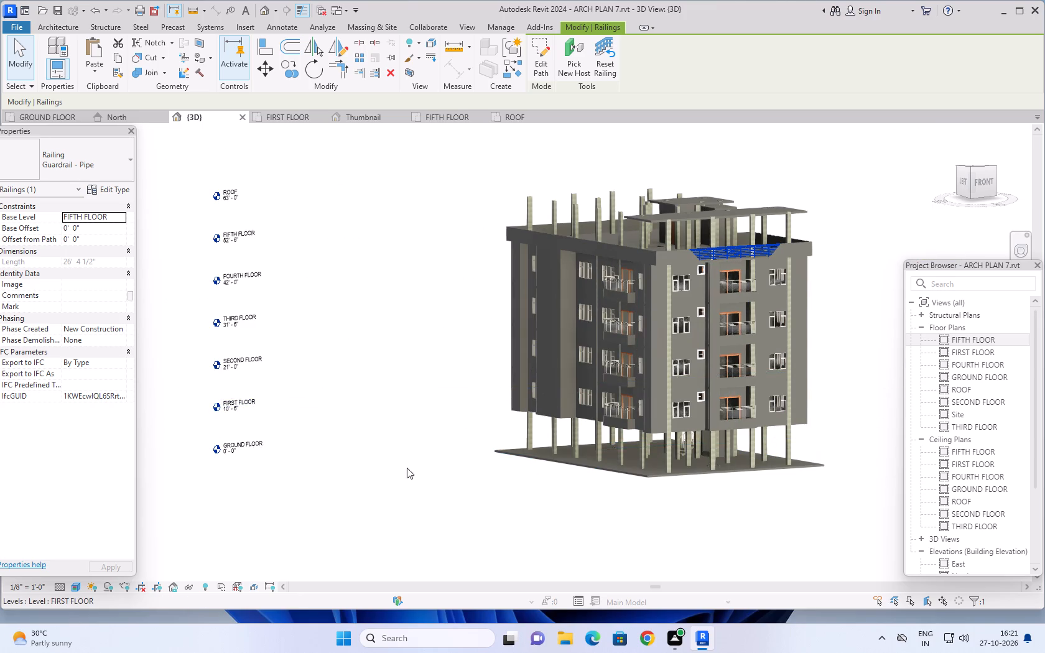
pyautogui.keyDown('shift'); pyautogui.moveTo(407, 468); pyautogui.dragTo(459, 578, button='middle'); pyautogui.keyUp('shift')
pyautogui.moveTo(481, 452); pyautogui.dragTo(440, 580, button='middle')
pyautogui.scroll(4, 575, 308)
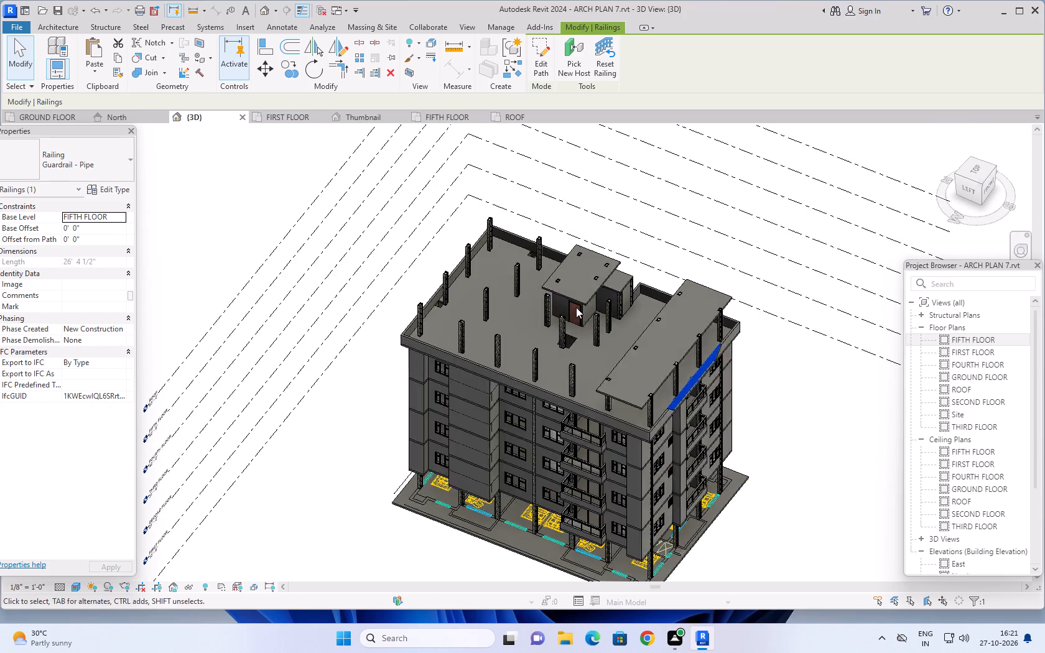
pyautogui.scroll(5, 564, 338)
pyautogui.keyDown('shift'); pyautogui.moveTo(560, 392); pyautogui.dragTo(491, 535, button='middle'); pyautogui.keyUp('shift')
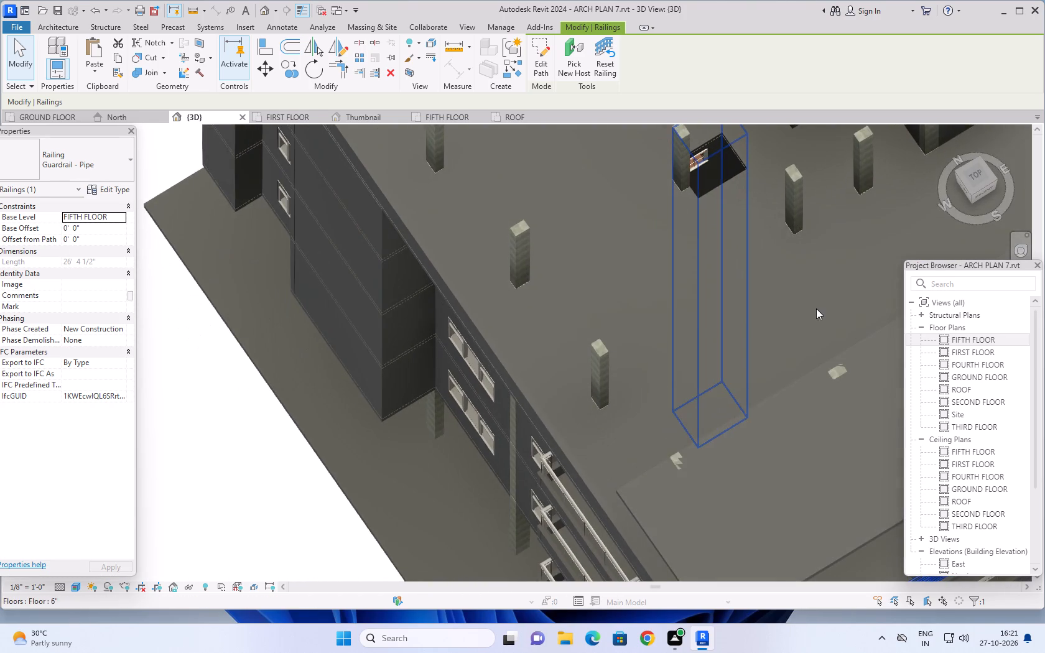
pyautogui.scroll(3, 735, 174)
pyautogui.keyDown('shift'); pyautogui.moveTo(733, 201); pyautogui.dragTo(741, 383, button='middle'); pyautogui.keyUp('shift')
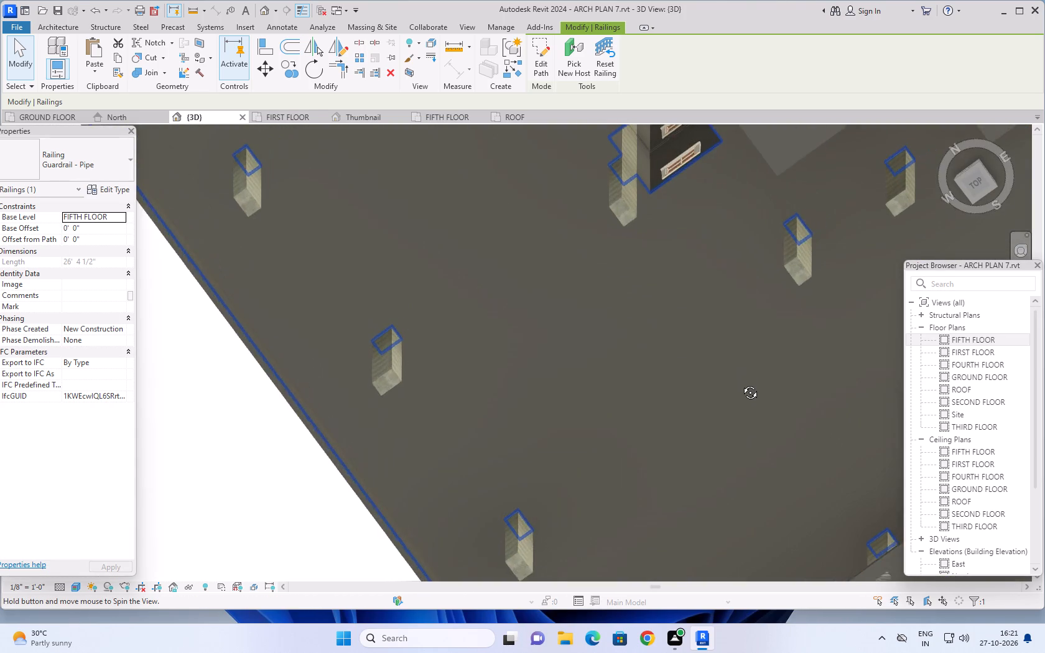
pyautogui.keyDown('shift'); pyautogui.moveTo(741, 383); pyautogui.dragTo(751, 454, button='middle'); pyautogui.keyUp('shift')
pyautogui.scroll(4, 648, 216)
pyautogui.moveTo(659, 249); pyautogui.dragTo(667, 225, button='middle')
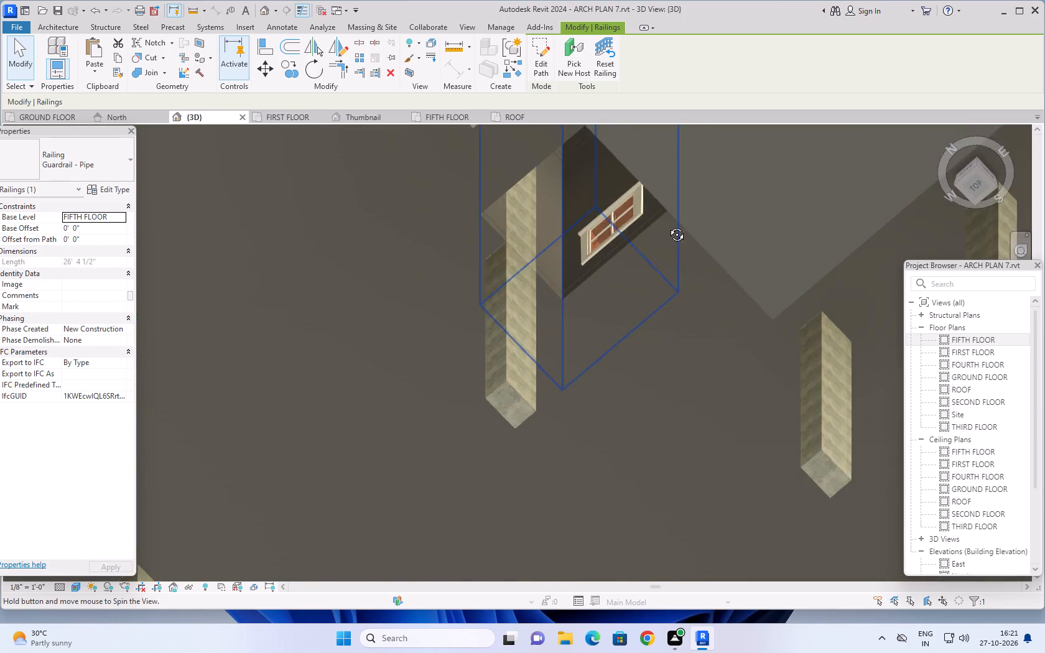
pyautogui.moveTo(667, 225); pyautogui.dragTo(685, 113, button='middle')
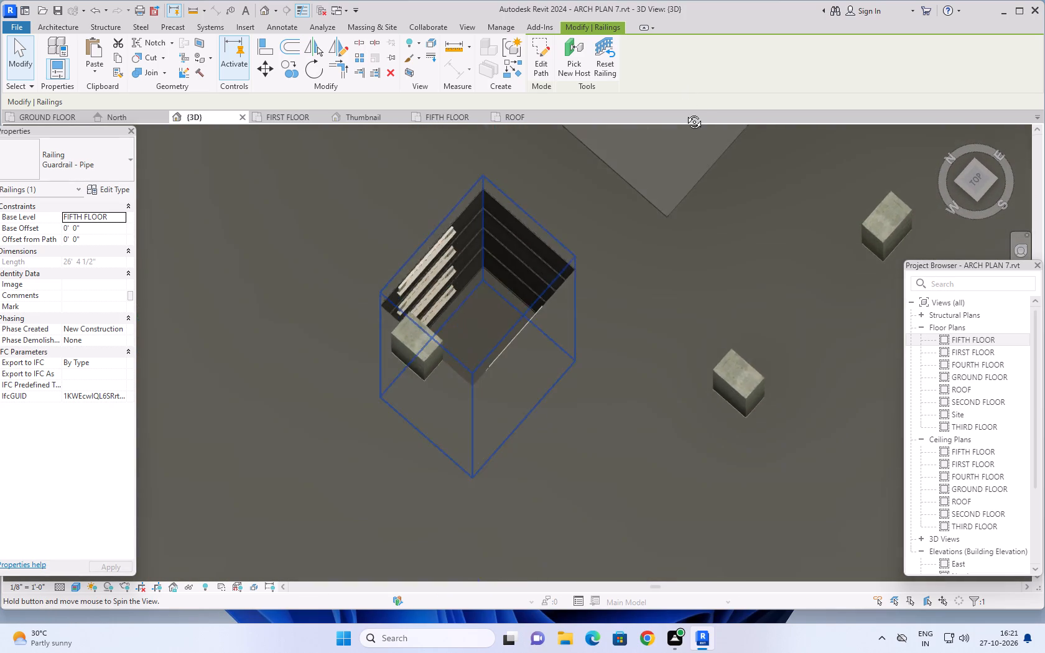
pyautogui.moveTo(685, 113); pyautogui.dragTo(689, 100, button='middle')
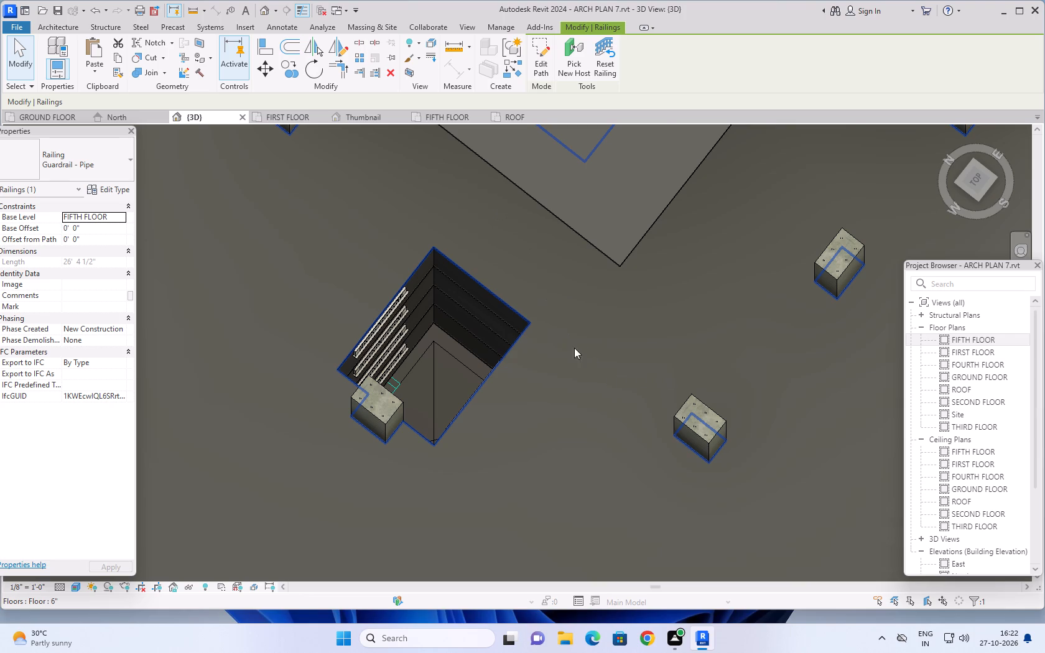
# Review the full fifth-floor terrace from above and the south facade with its guardrail from a raised front angle.
pyautogui.scroll(-9, 733, 317)
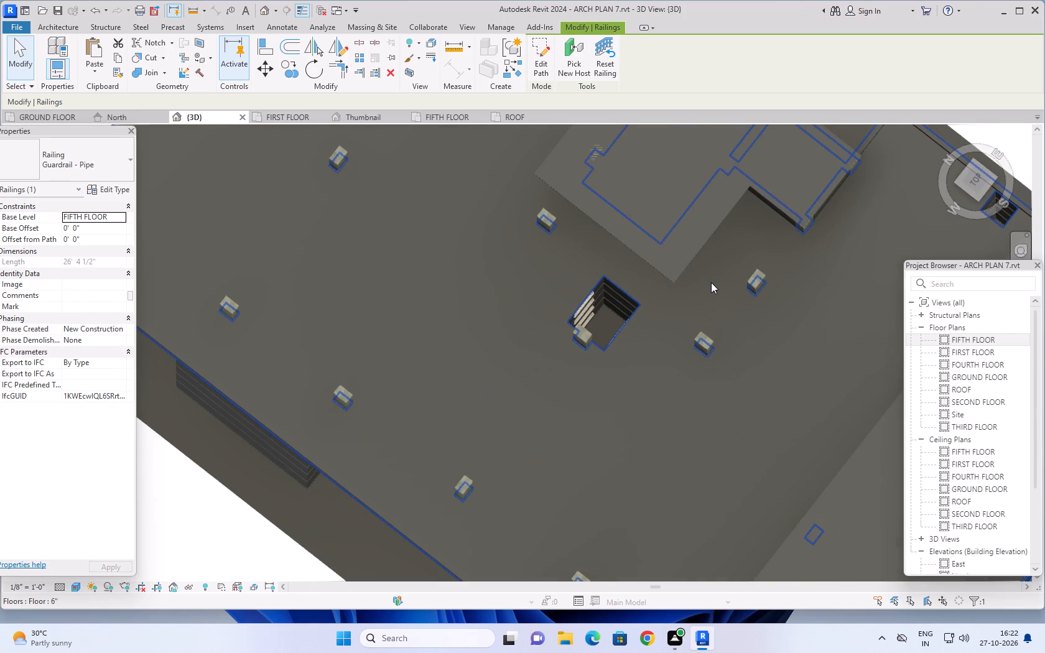
pyautogui.scroll(-4, 731, 290)
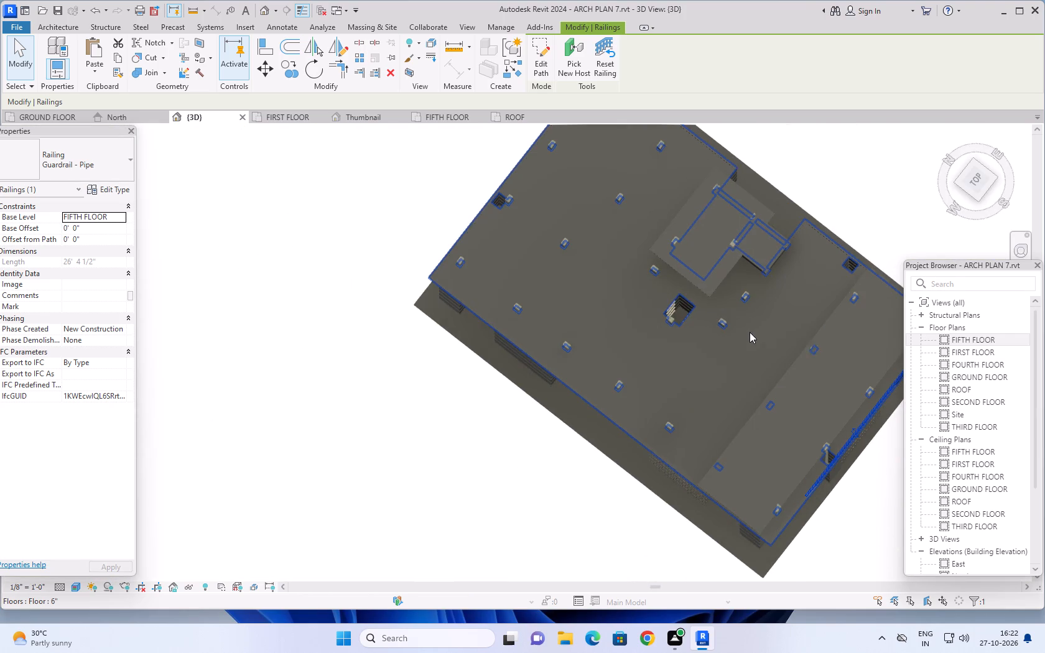
pyautogui.moveTo(742, 331); pyautogui.dragTo(702, 251, button='middle')
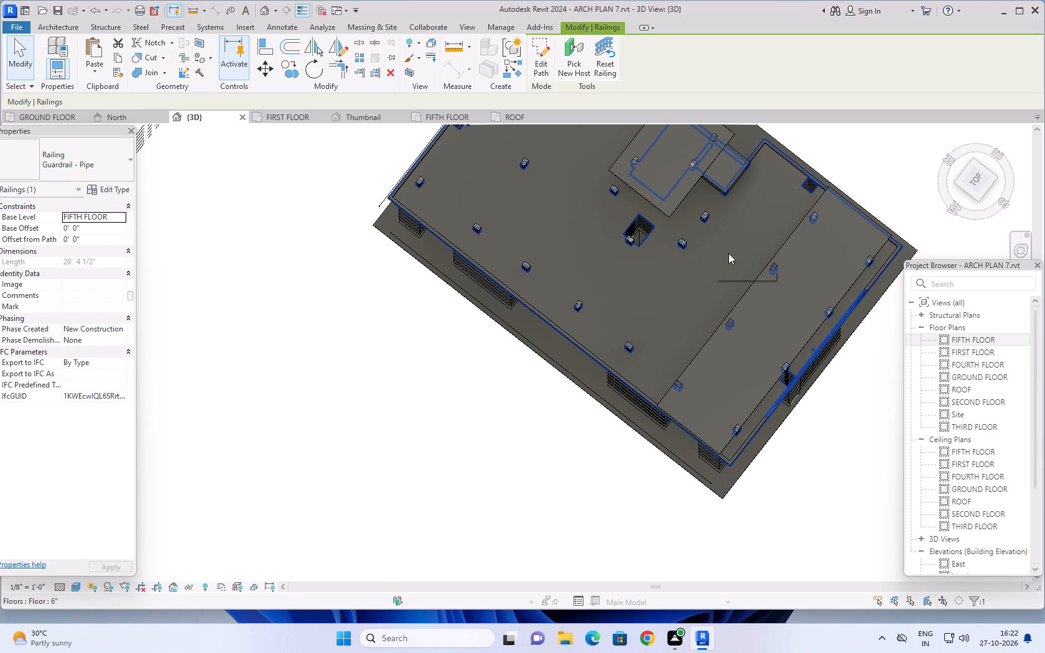
pyautogui.moveTo(431, 406); pyautogui.dragTo(392, 353, button='middle')
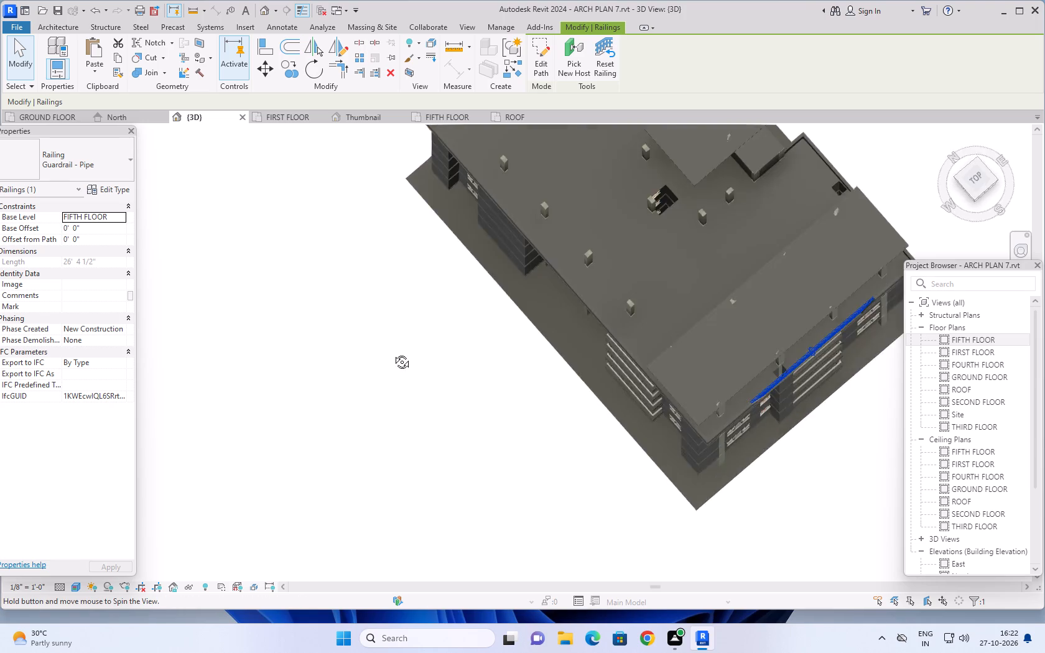
pyautogui.moveTo(392, 353); pyautogui.dragTo(381, 253, button='middle')
pyautogui.keyDown('shift'); pyautogui.moveTo(426, 341); pyautogui.dragTo(381, 323, button='middle'); pyautogui.keyUp('shift')
pyautogui.moveTo(388, 325); pyautogui.dragTo(317, 313, button='middle')
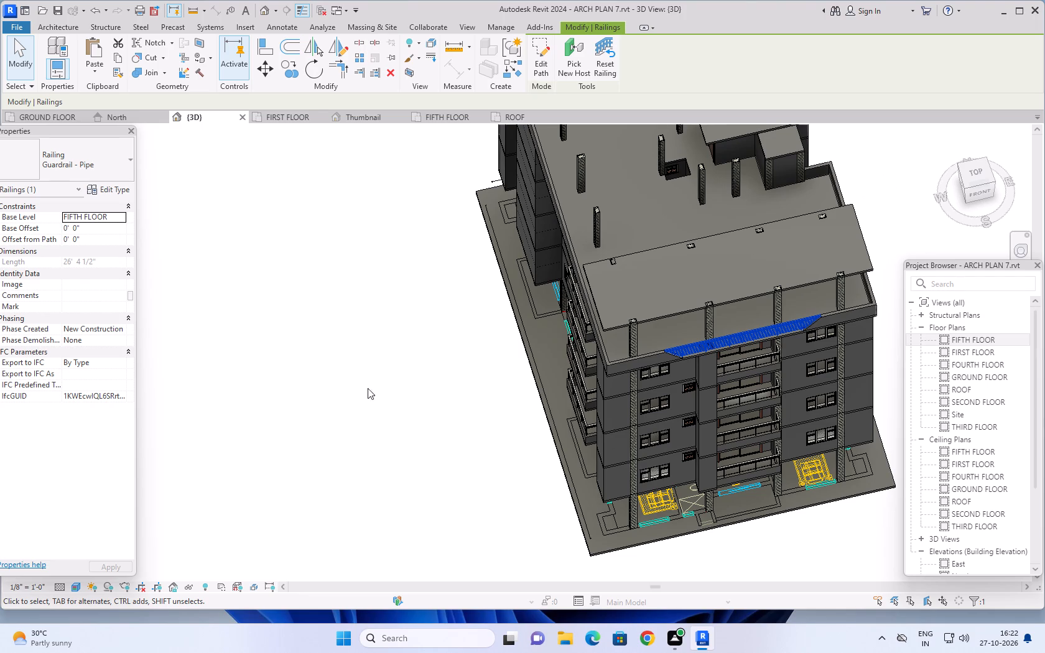
pyautogui.moveTo(366, 386); pyautogui.dragTo(331, 374, button='middle')
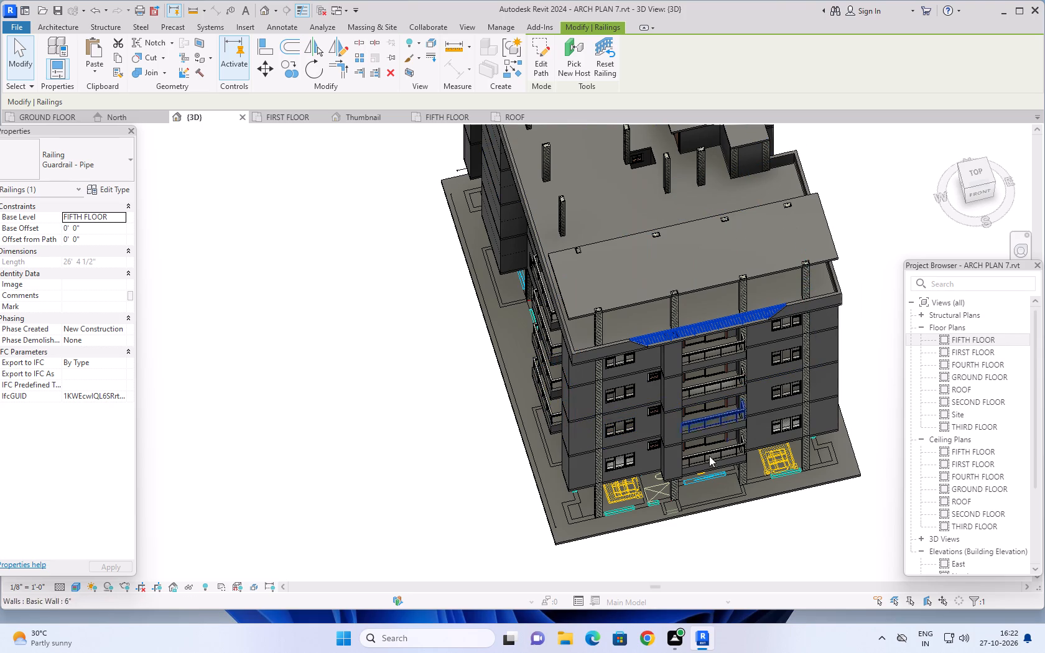
pyautogui.moveTo(780, 518); pyautogui.dragTo(713, 514, button='middle')
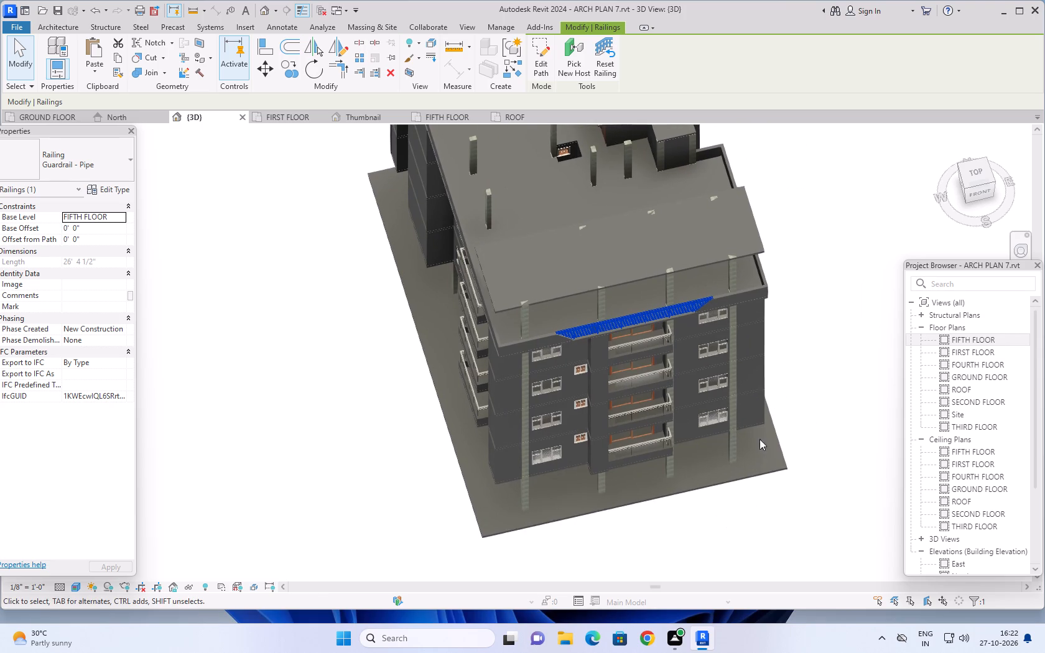
# Examine the fifth floor's south guardrail and the parapet's slanted opening above the balconies, from raised angles and straight from the front.
pyautogui.moveTo(817, 323); pyautogui.dragTo(780, 364, button='middle')
pyautogui.moveTo(816, 323); pyautogui.dragTo(780, 364, button='right')
pyautogui.scroll(3, 776, 376)
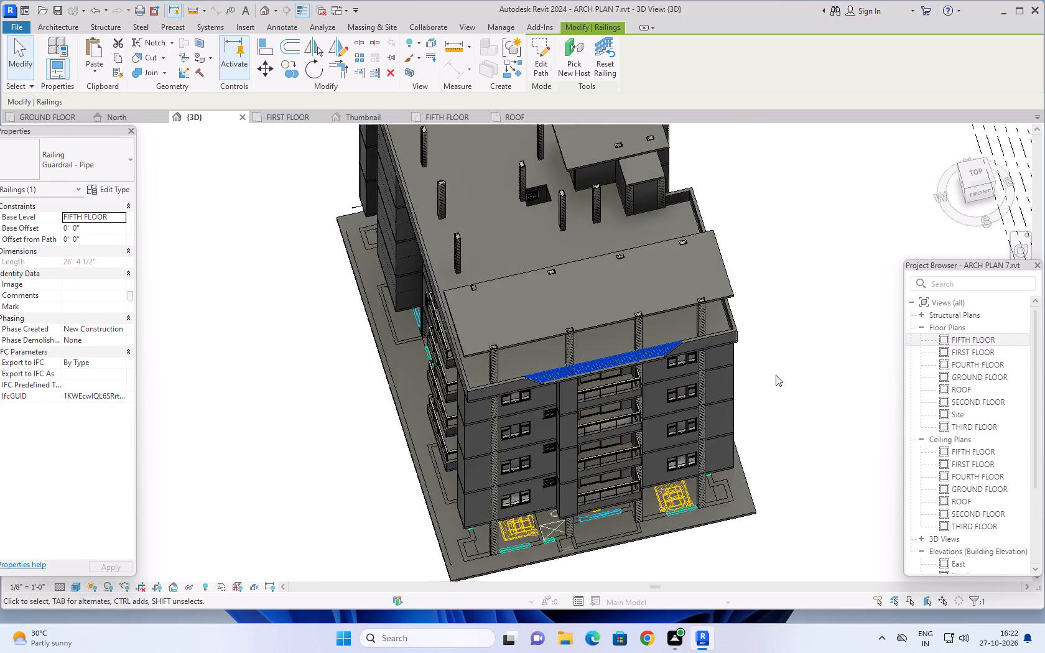
pyautogui.keyDown('shift'); pyautogui.moveTo(773, 369); pyautogui.dragTo(791, 232, button='middle'); pyautogui.keyUp('shift')
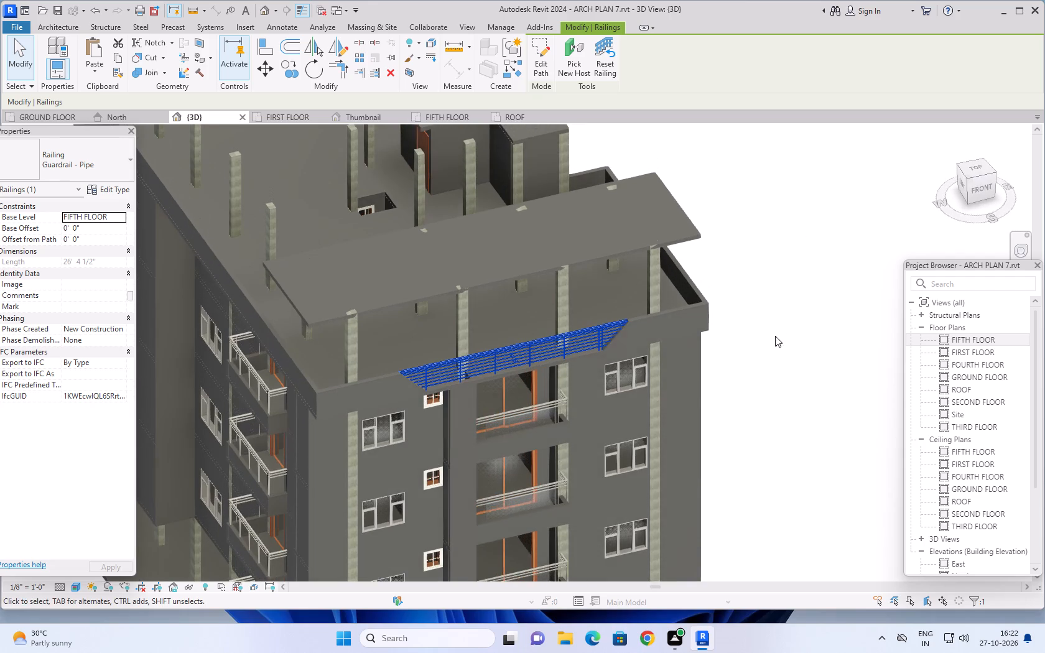
pyautogui.moveTo(776, 328); pyautogui.dragTo(820, 243, button='middle')
pyautogui.keyDown('shift'); pyautogui.moveTo(802, 275); pyautogui.dragTo(764, 166, button='middle'); pyautogui.keyUp('shift')
pyautogui.scroll(4, 545, 276)
pyautogui.keyDown('shift'); pyautogui.moveTo(560, 258); pyautogui.dragTo(546, 198, button='middle'); pyautogui.keyUp('shift')
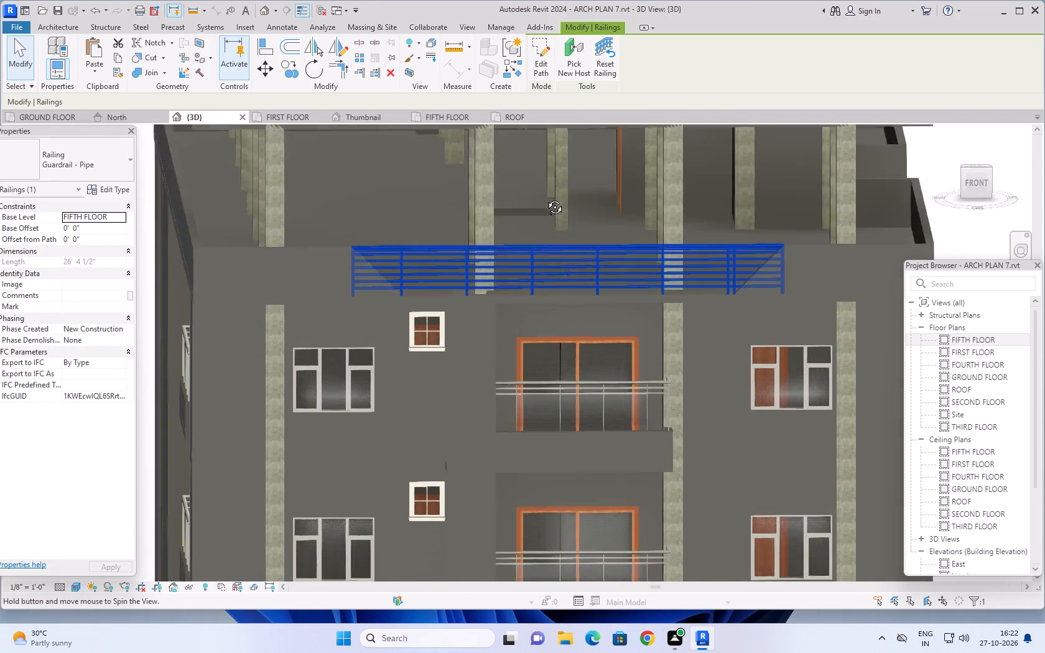
pyautogui.keyDown('shift'); pyautogui.moveTo(546, 198); pyautogui.dragTo(547, 194, button='middle'); pyautogui.keyUp('shift')
pyautogui.scroll(-3, 571, 255)
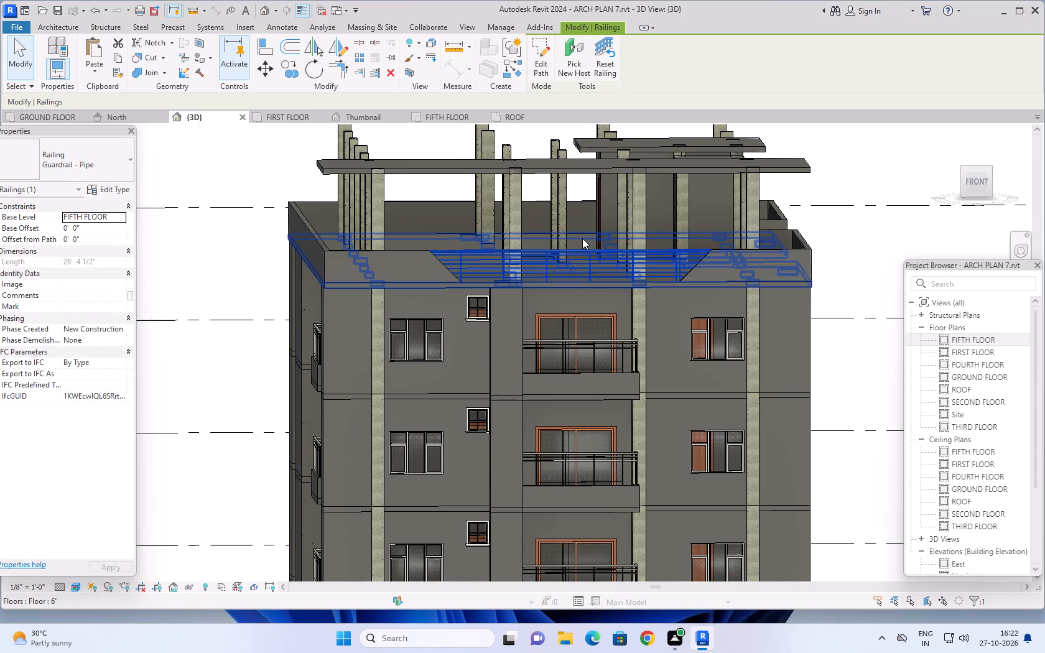
pyautogui.scroll(4, 552, 270)
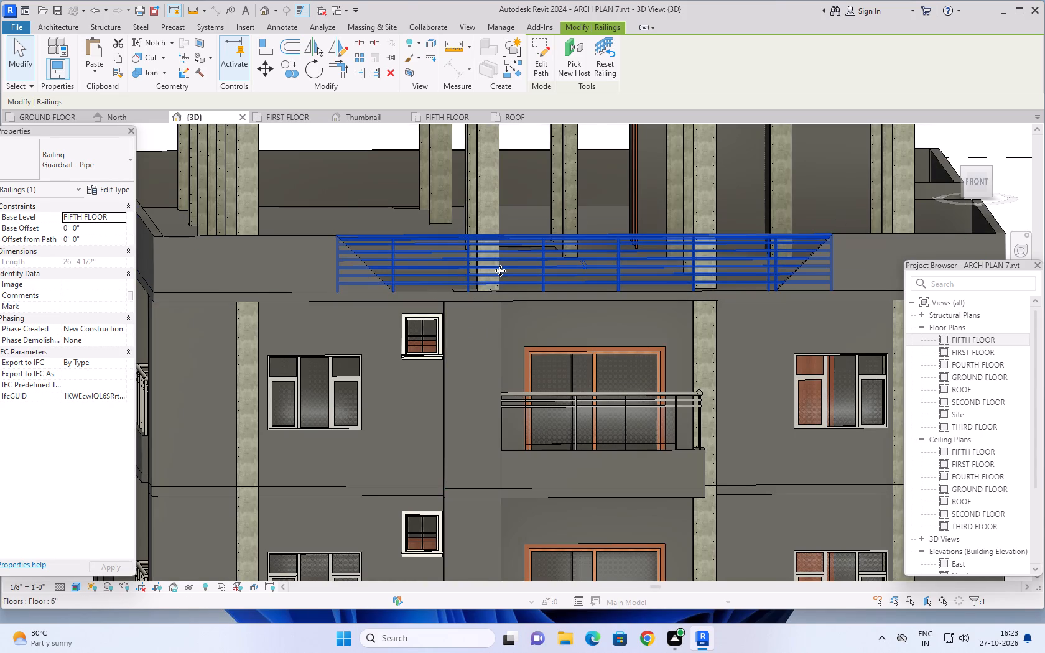
pyautogui.scroll(-3, 508, 269)
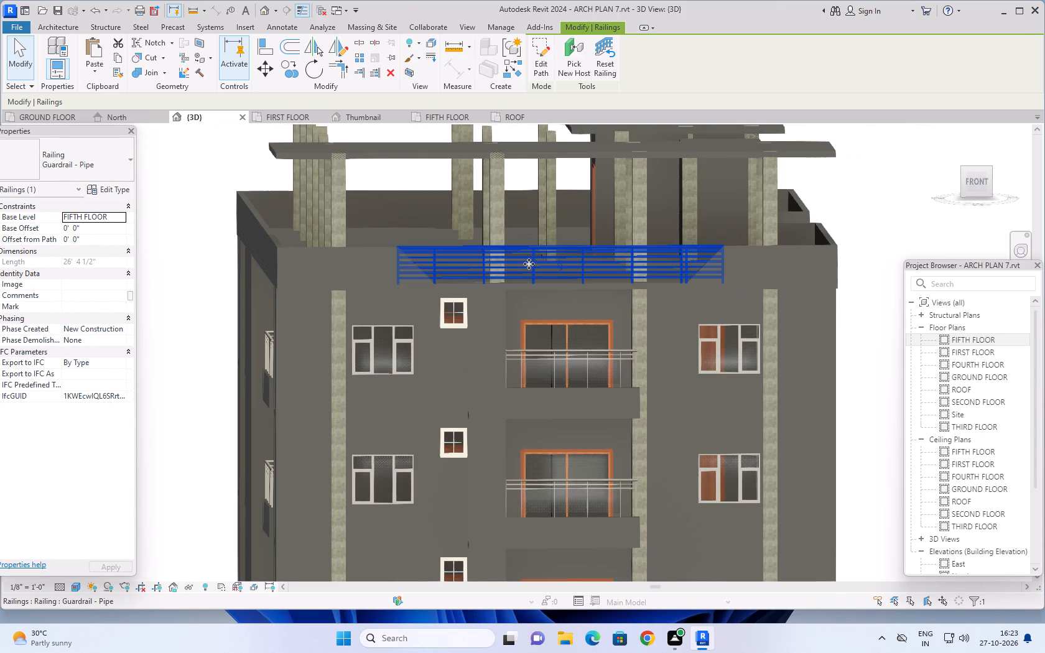
pyautogui.scroll(-1, 487, 299)
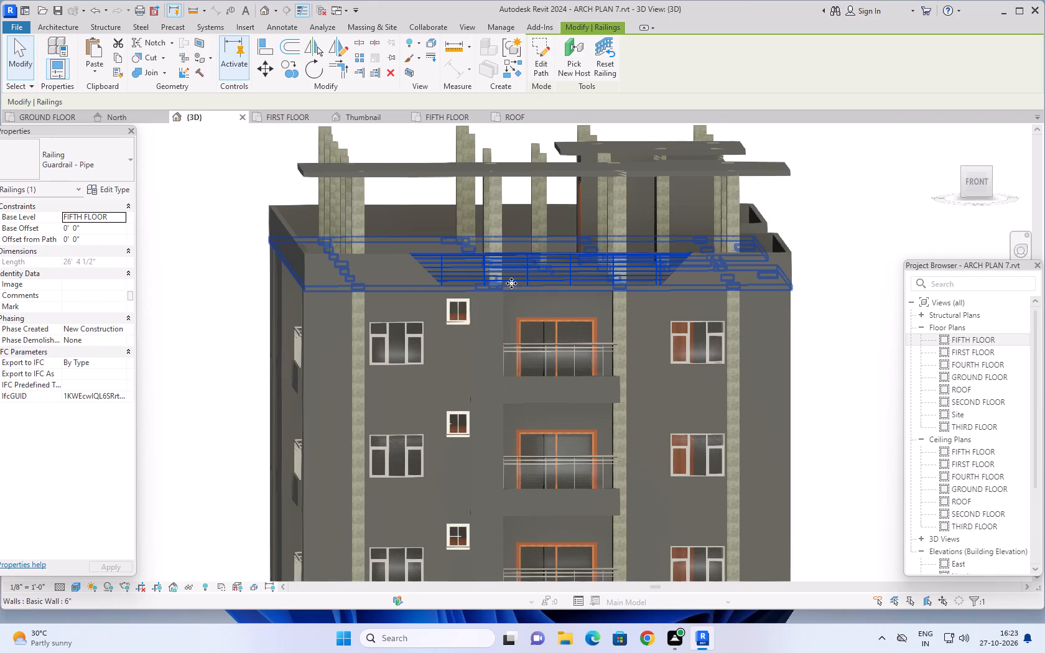
pyautogui.scroll(-1, 518, 282)
pyautogui.scroll(-1, 815, 424)
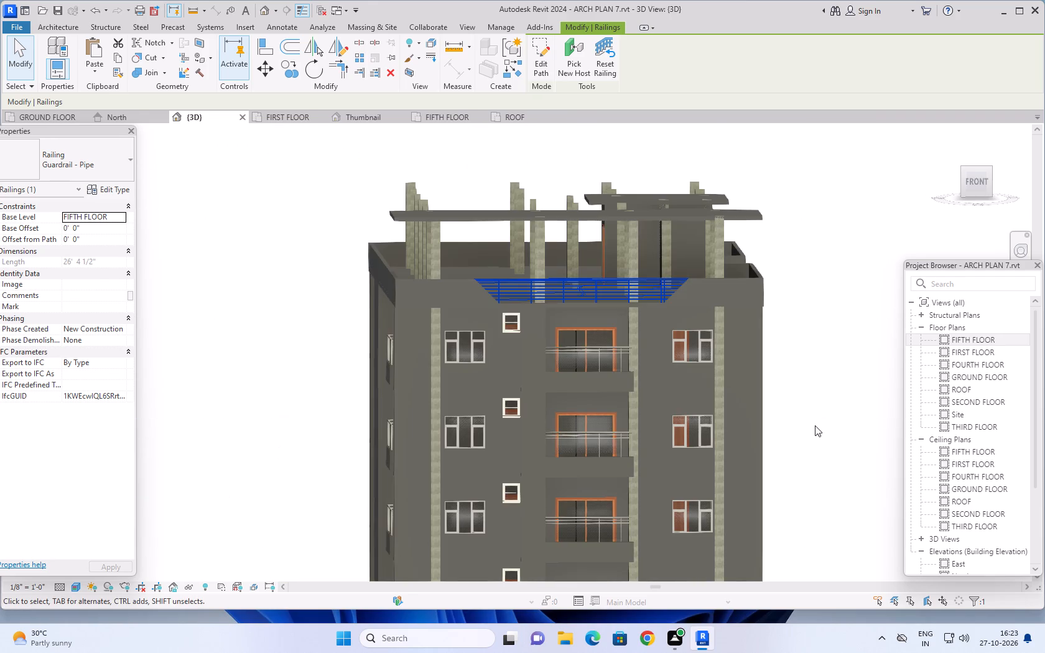
# Review the whole building's south facade head-on from ground floor to roof, and its west side at oblique angles.
pyautogui.moveTo(814, 424); pyautogui.dragTo(784, 373, button='middle')
pyautogui.keyDown('shift'); pyautogui.moveTo(801, 397); pyautogui.dragTo(791, 379, button='middle'); pyautogui.keyUp('shift')
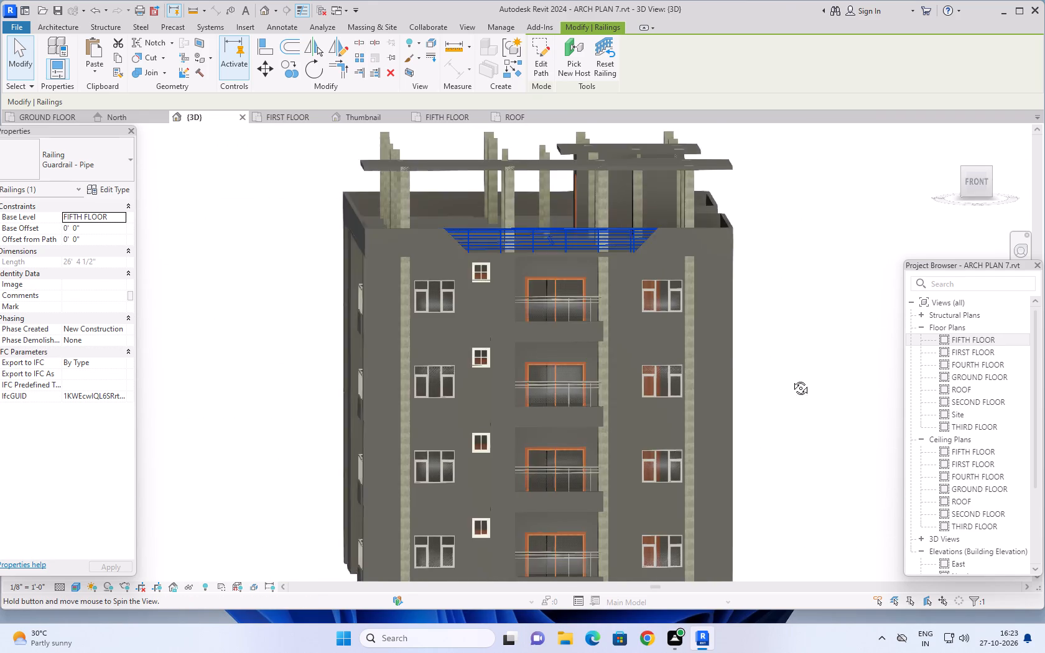
pyautogui.keyDown('shift'); pyautogui.moveTo(791, 379); pyautogui.dragTo(794, 341, button='middle'); pyautogui.keyUp('shift')
pyautogui.scroll(-3, 795, 346)
pyautogui.moveTo(798, 366); pyautogui.dragTo(798, 377, button='middle')
pyautogui.moveTo(798, 377); pyautogui.dragTo(798, 411, button='middle')
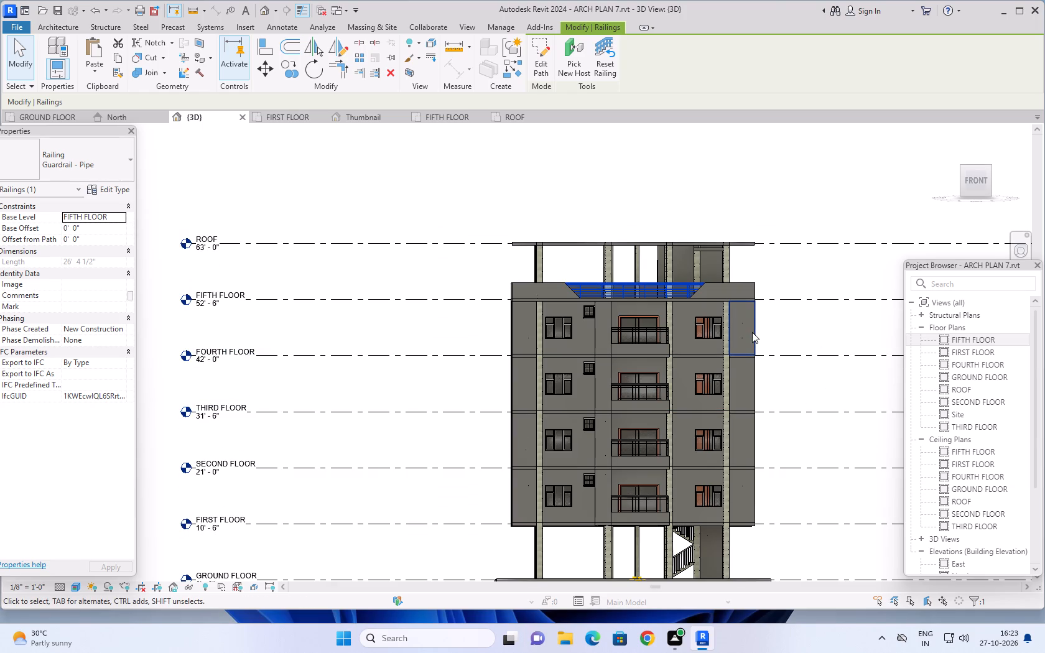
pyautogui.moveTo(832, 412); pyautogui.dragTo(714, 381, button='middle')
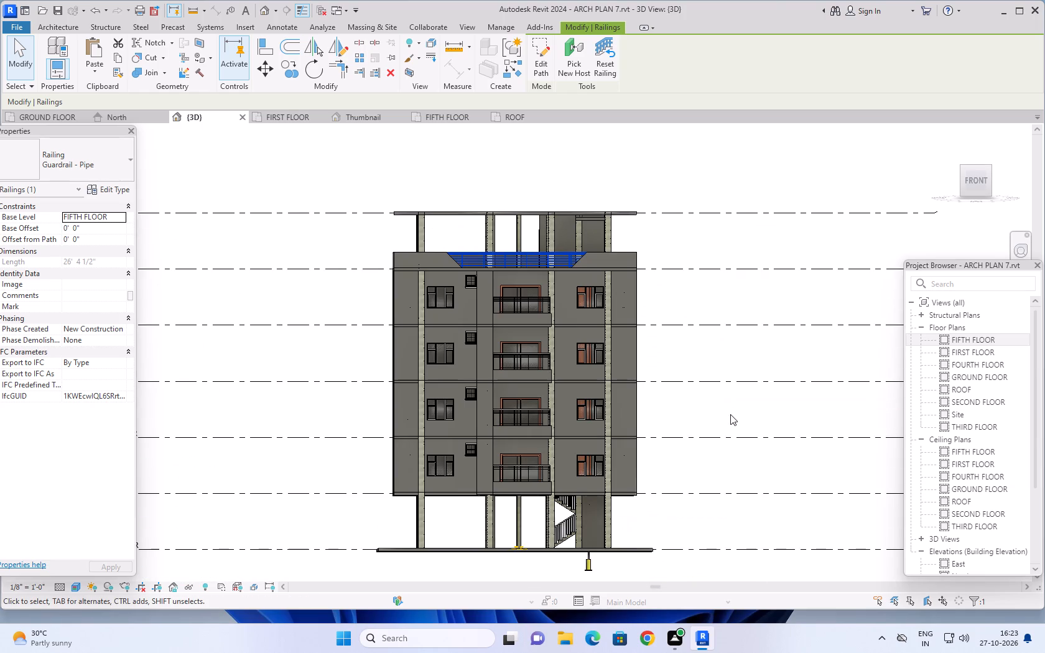
pyautogui.keyDown('shift'); pyautogui.moveTo(723, 412); pyautogui.dragTo(796, 451, button='middle'); pyautogui.keyUp('shift')
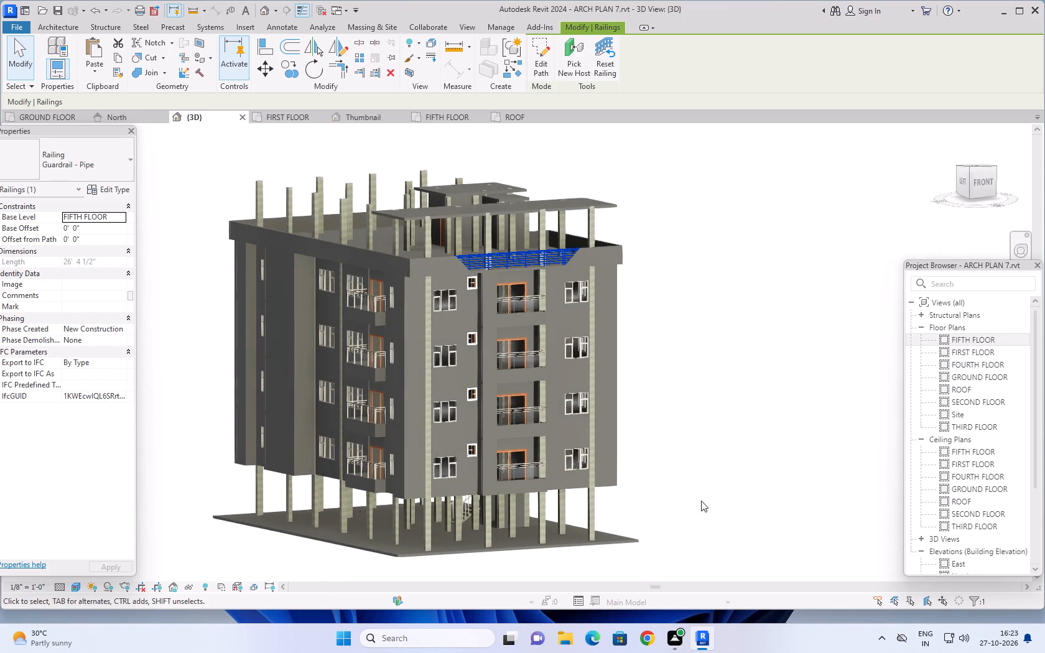
pyautogui.keyDown('shift'); pyautogui.moveTo(701, 501); pyautogui.dragTo(779, 493, button='middle'); pyautogui.keyUp('shift')
pyautogui.moveTo(671, 508); pyautogui.dragTo(715, 523, button='middle')
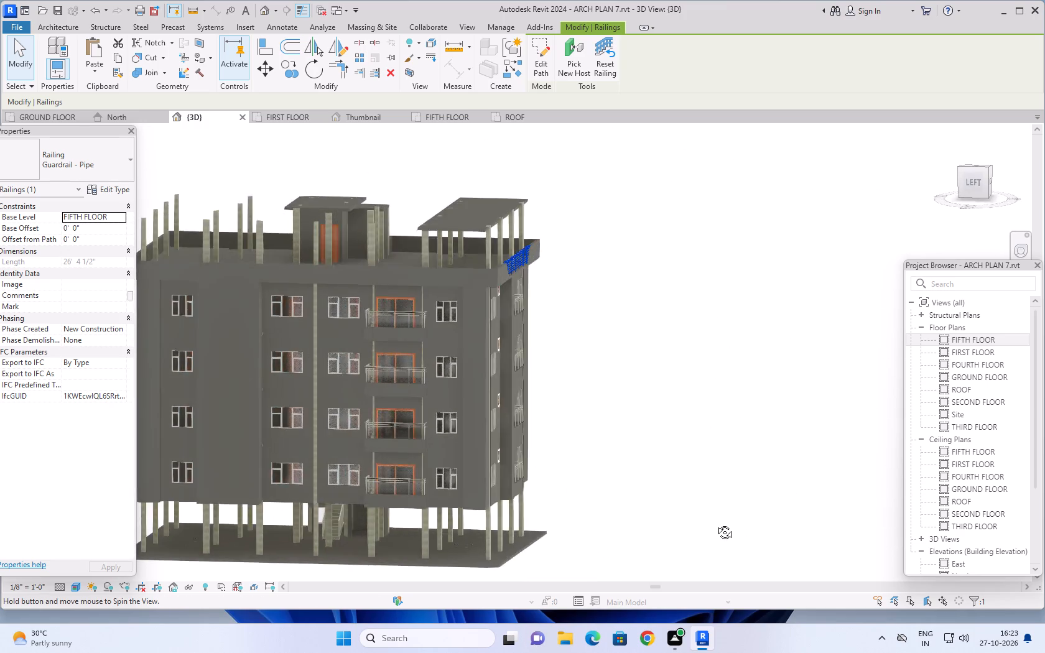
pyautogui.moveTo(715, 523); pyautogui.dragTo(531, 516, button='middle')
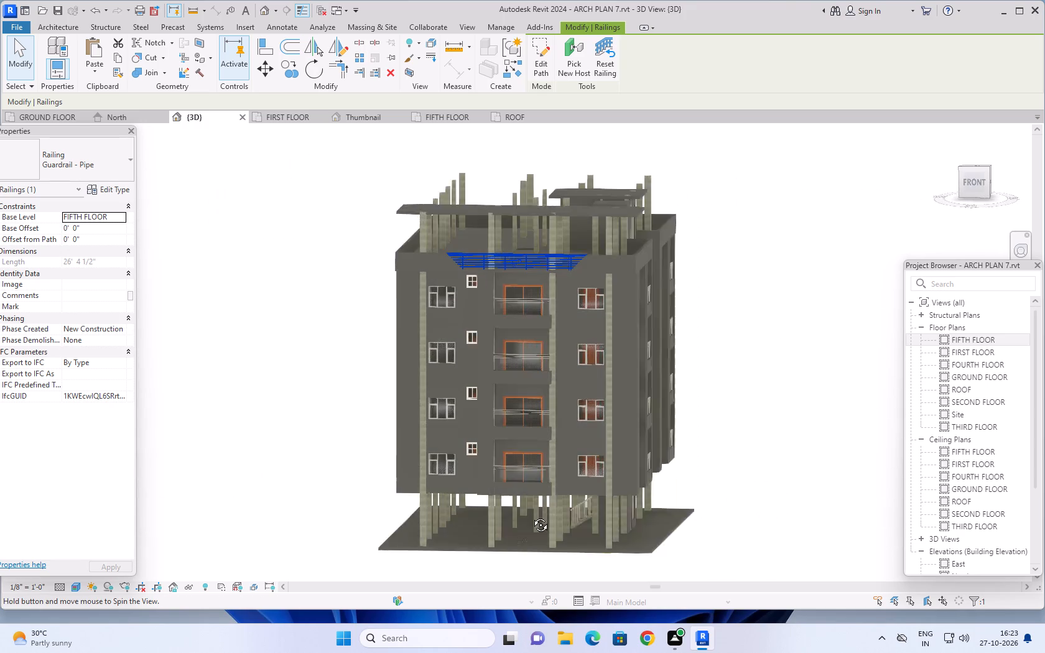
pyautogui.moveTo(531, 516); pyautogui.dragTo(567, 512, button='middle')
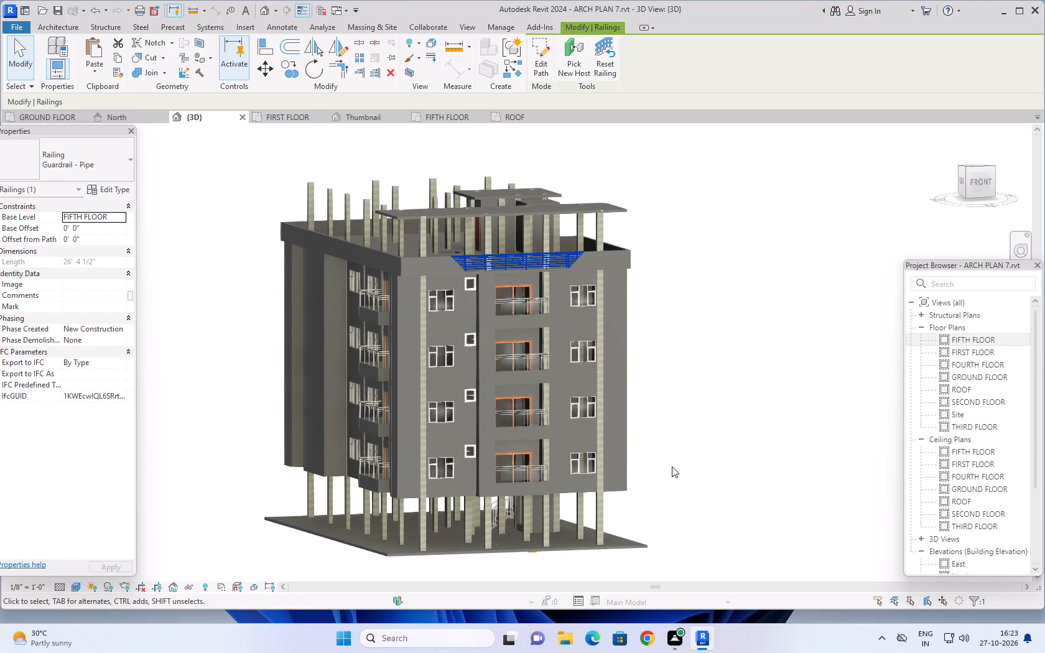
# Deselect the south guardrail and inspect the south facade and terrace canopy from oblique, front and raised angles.
pyautogui.scroll(1, 686, 448)
pyautogui.moveTo(684, 460); pyautogui.dragTo(761, 502, button='middle')
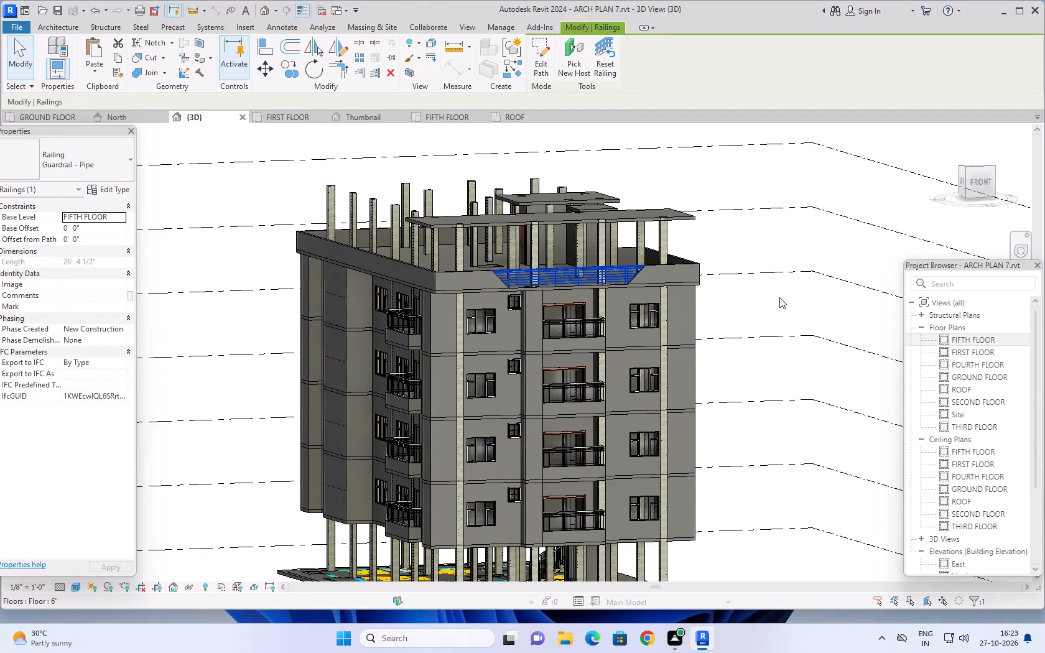
pyautogui.press('Escape')
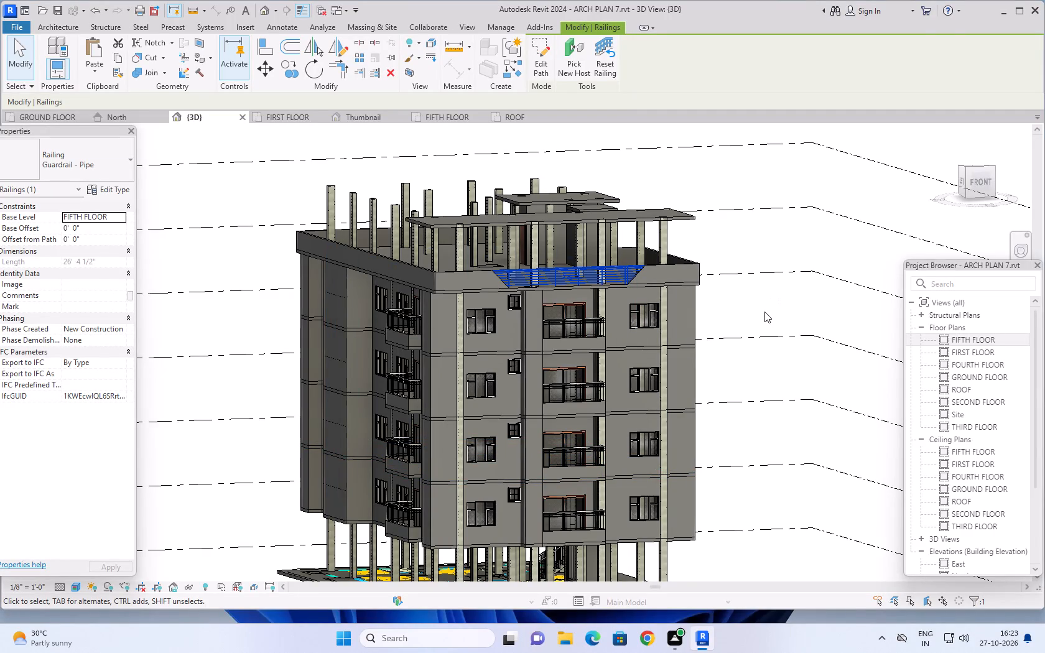
pyautogui.moveTo(765, 310); pyautogui.dragTo(789, 301, button='middle')
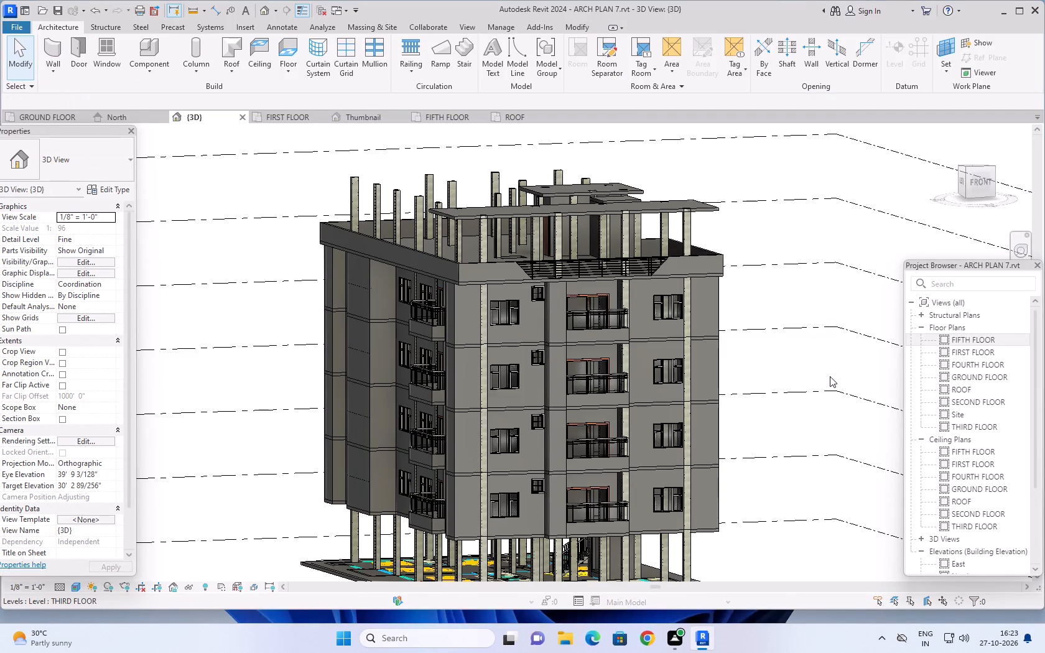
pyautogui.keyDown('shift'); pyautogui.moveTo(820, 383); pyautogui.dragTo(783, 385, button='middle'); pyautogui.keyUp('shift')
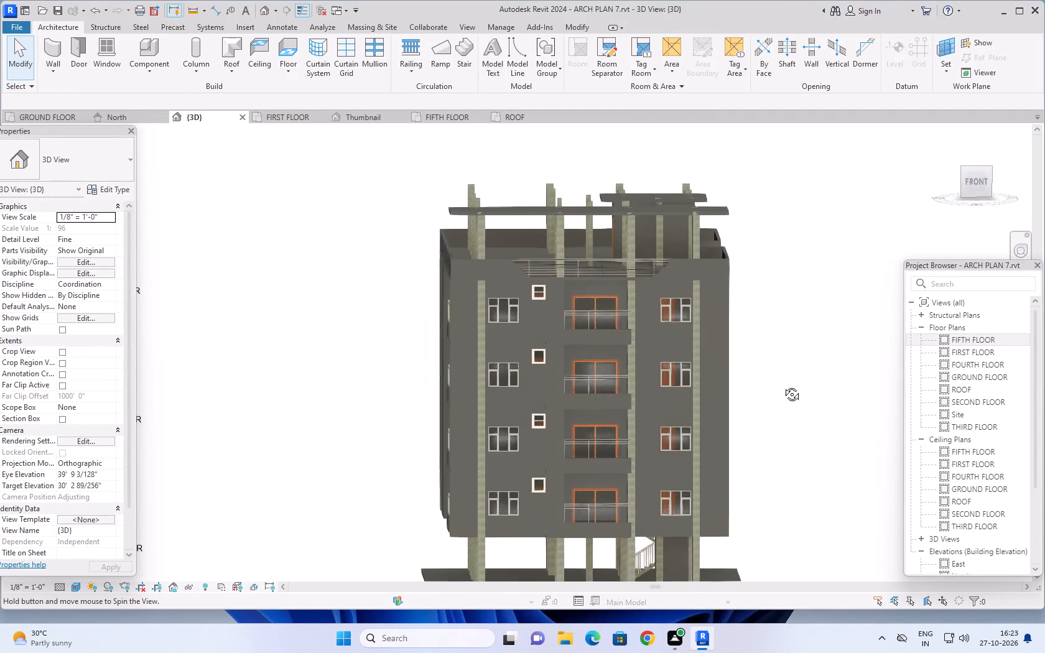
pyautogui.keyDown('shift'); pyautogui.moveTo(783, 385); pyautogui.dragTo(792, 466, button='middle'); pyautogui.keyUp('shift')
pyautogui.keyDown('shift'); pyautogui.moveTo(817, 374); pyautogui.dragTo(804, 517, button='middle'); pyautogui.keyUp('shift')
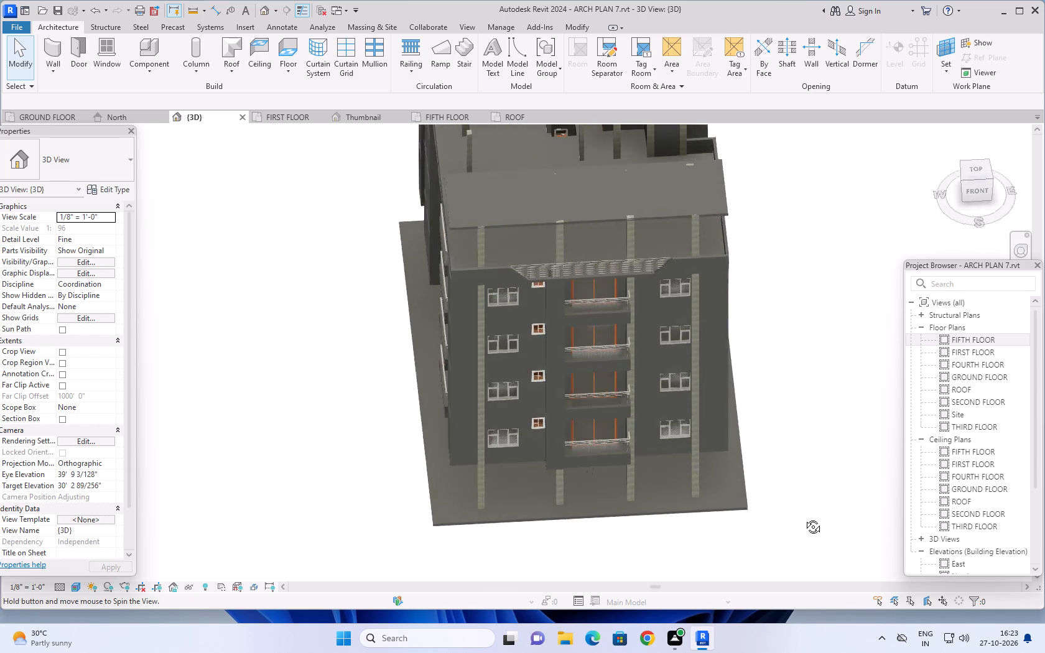
pyautogui.keyDown('shift'); pyautogui.moveTo(804, 517); pyautogui.dragTo(796, 536, button='middle'); pyautogui.keyUp('shift')
# Open the FIRST FLOOR plan and examine the south balcony beyond the dining area, including its railing and the adjoining small projection.
pyautogui.click(294, 114)
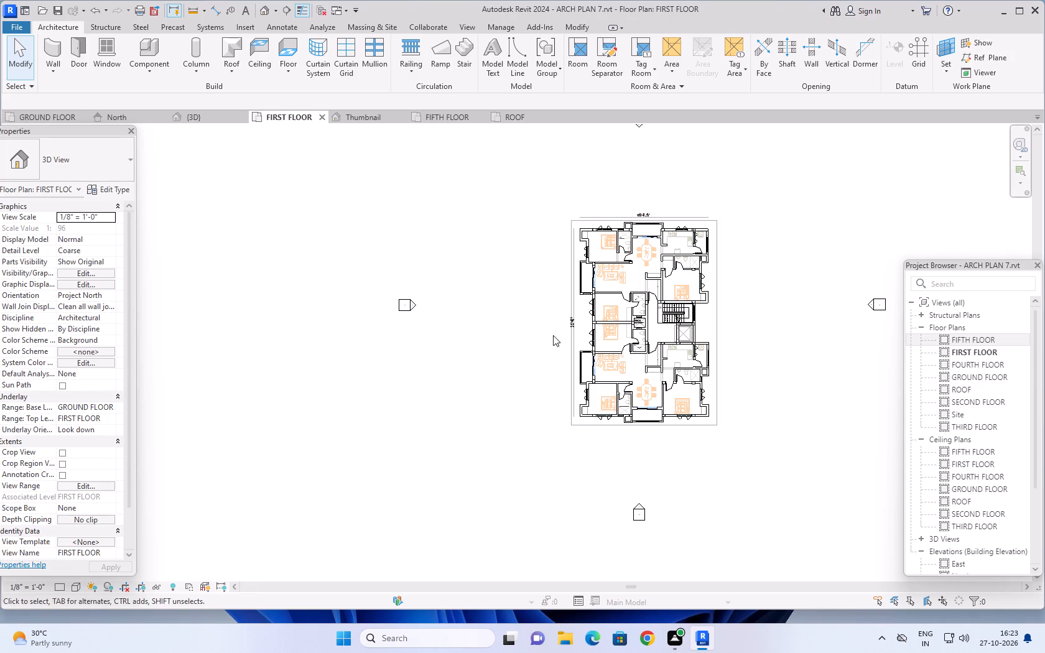
pyautogui.scroll(5, 633, 447)
pyautogui.moveTo(663, 422); pyautogui.dragTo(648, 455, button='middle')
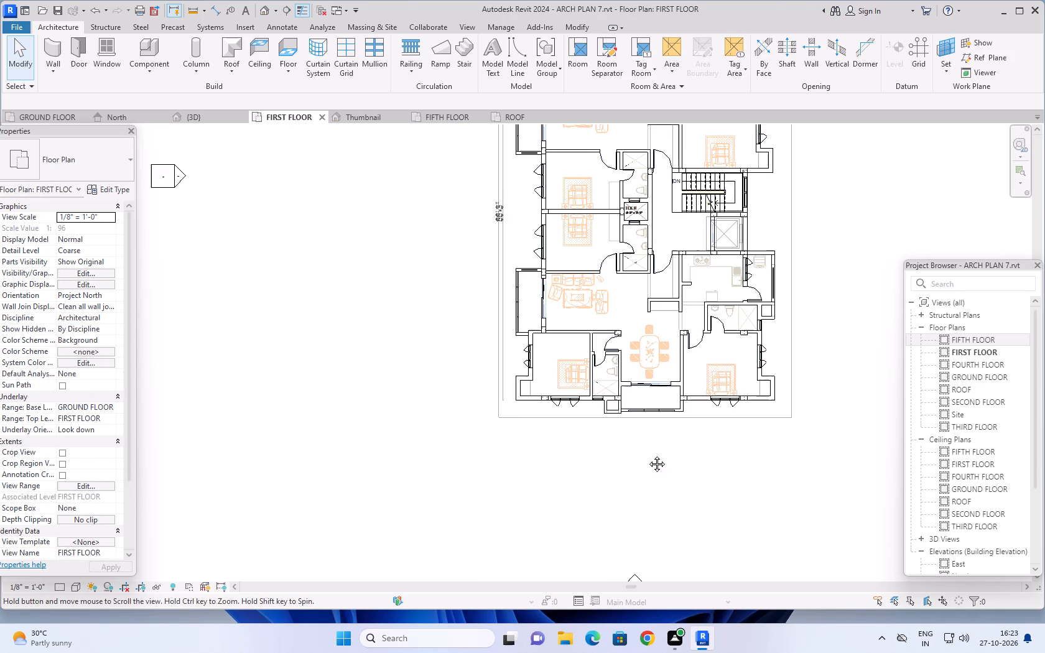
pyautogui.moveTo(648, 455); pyautogui.dragTo(644, 472, button='middle')
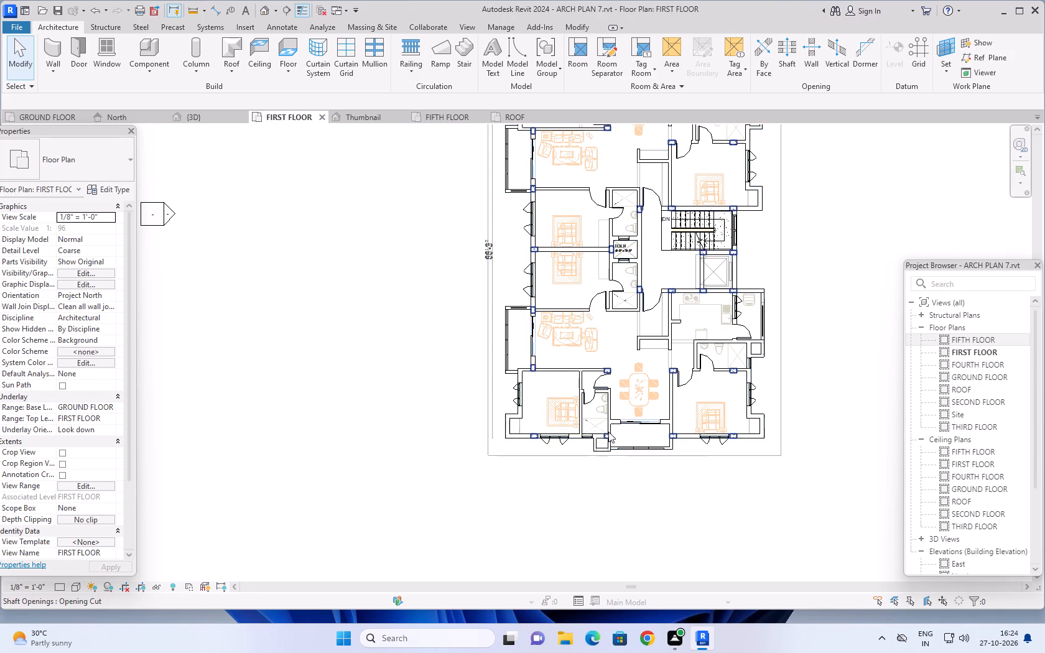
pyautogui.scroll(9, 610, 432)
pyautogui.moveTo(644, 440); pyautogui.dragTo(609, 417, button='middle')
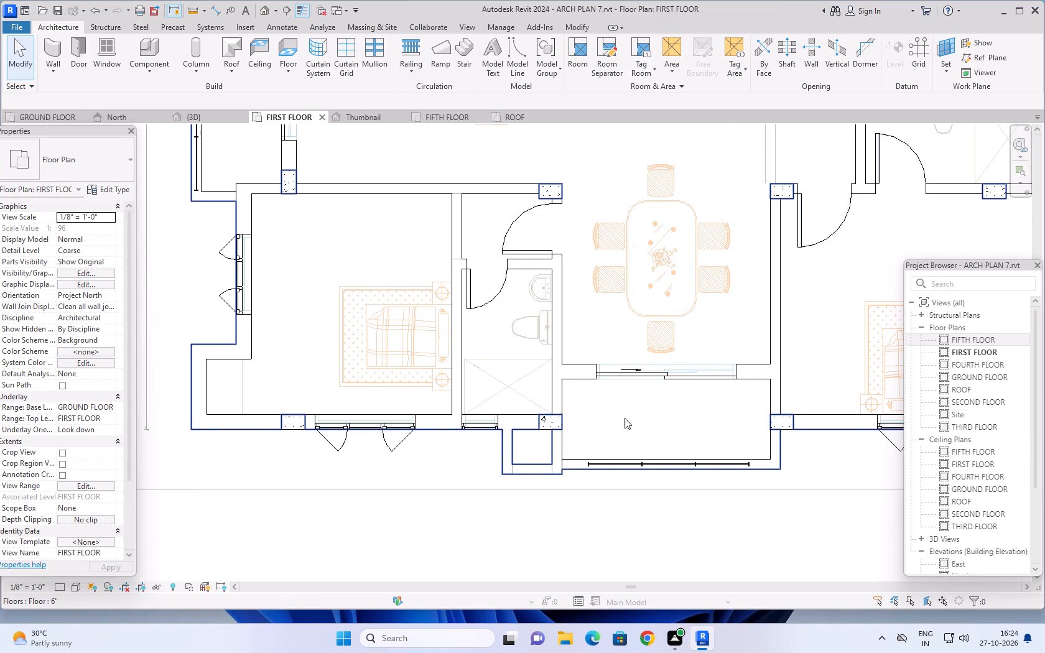
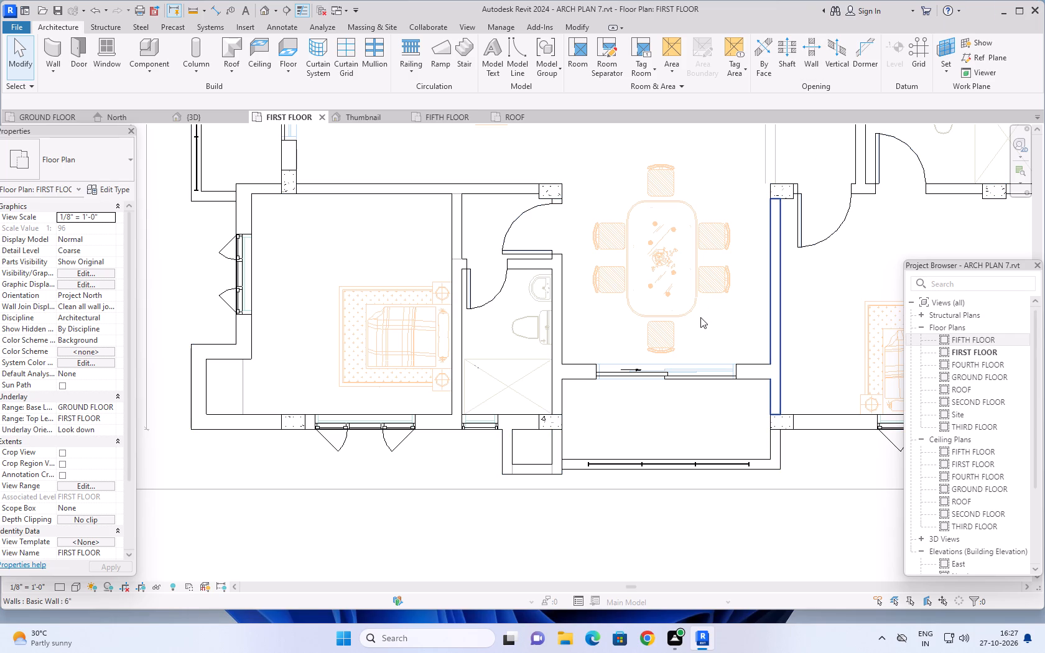
# Examine the southern apartment in the FIRST FLOOR plan, from the dining area and south balcony out to the surrounding rooms.
pyautogui.scroll(-1, 699, 325)
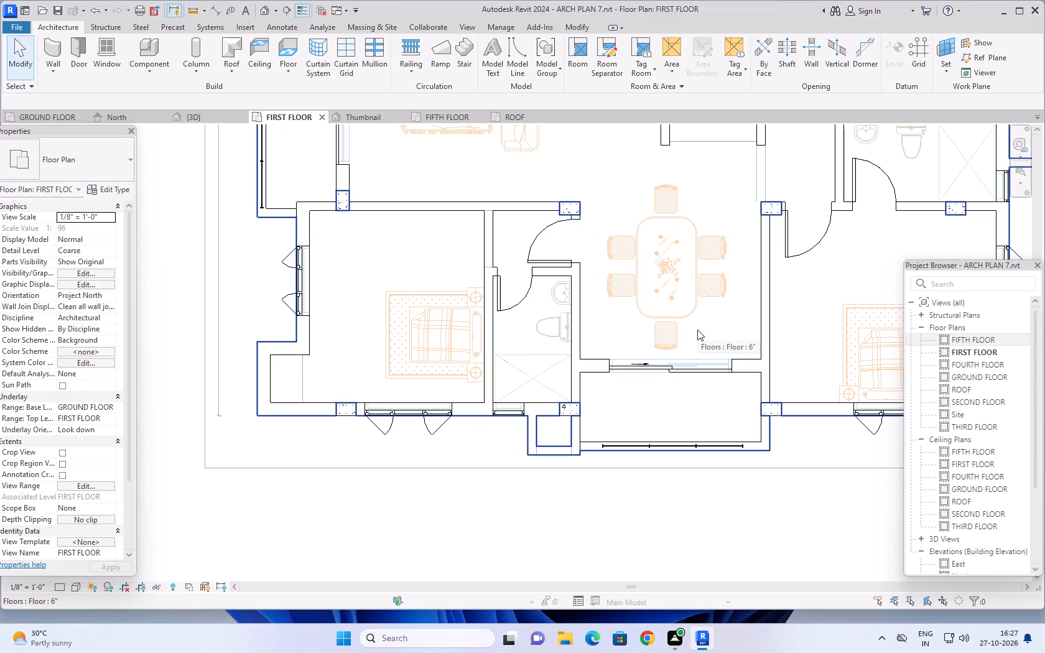
pyautogui.scroll(-1, 697, 328)
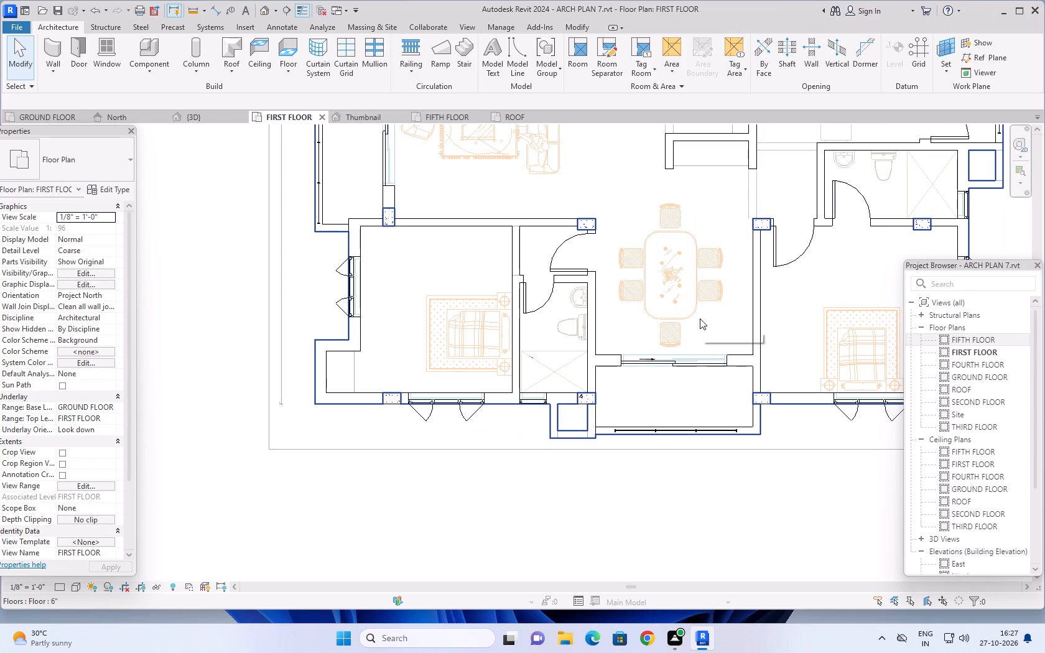
pyautogui.scroll(-1, 689, 325)
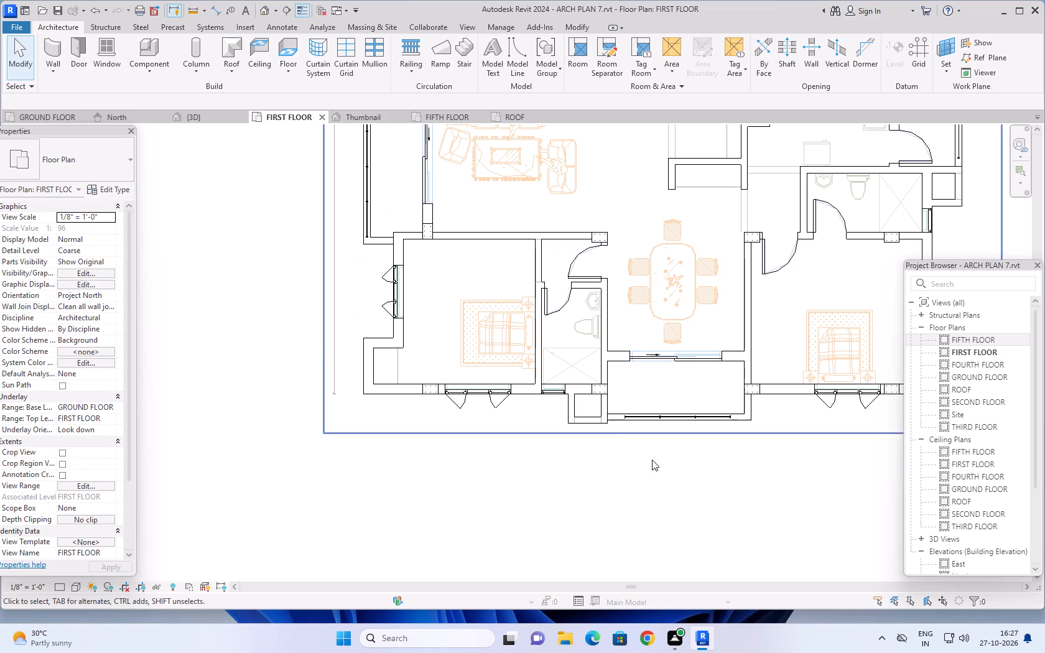
pyautogui.moveTo(690, 496); pyautogui.dragTo(638, 497, button='middle')
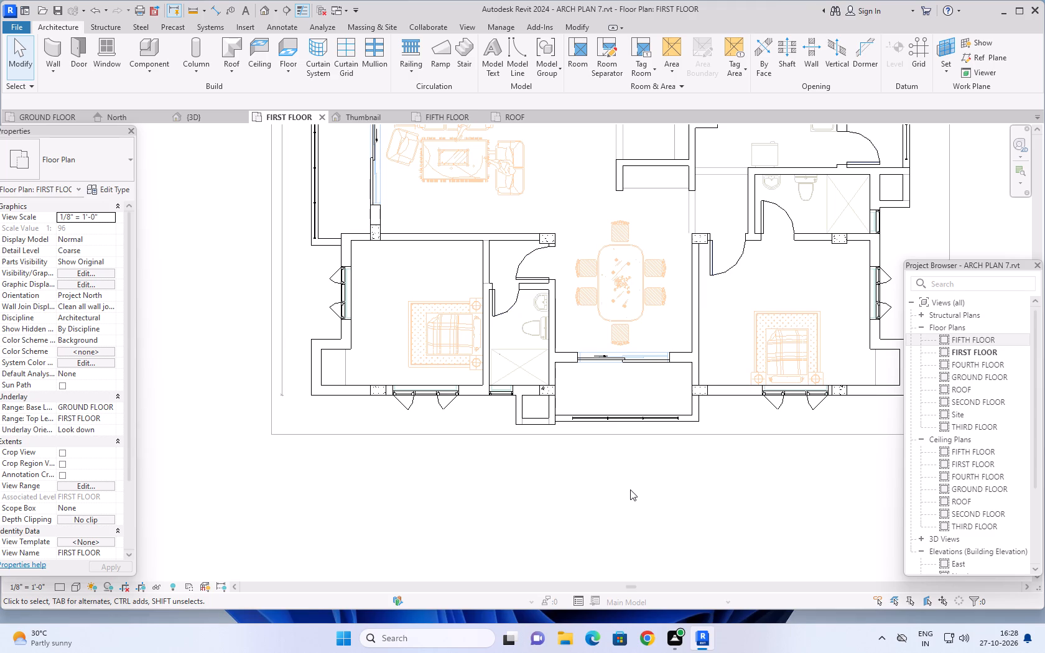
pyautogui.scroll(-1, 694, 460)
pyautogui.moveTo(720, 461); pyautogui.dragTo(704, 461, button='middle')
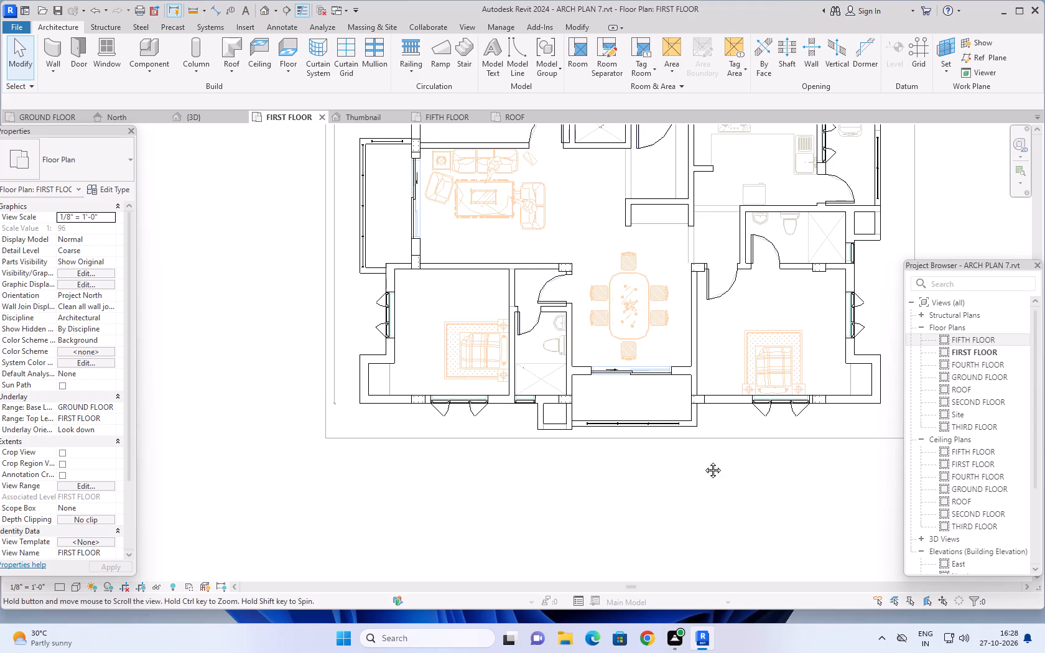
pyautogui.moveTo(704, 461); pyautogui.dragTo(642, 477, button='middle')
pyautogui.scroll(-1, 641, 477)
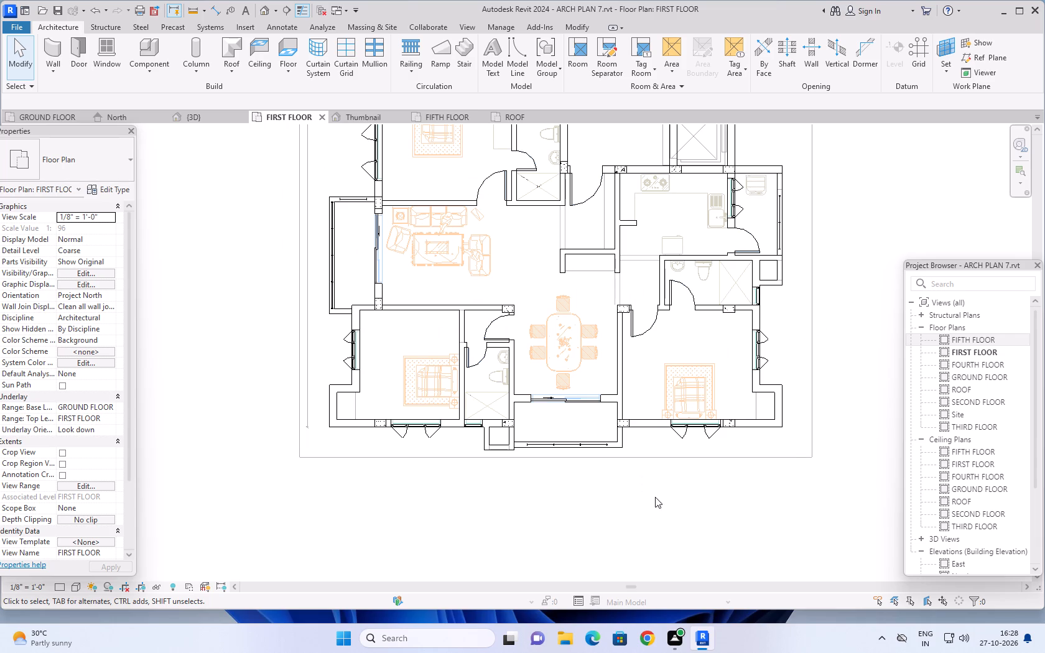
pyautogui.scroll(-2, 656, 499)
pyautogui.moveTo(693, 513); pyautogui.dragTo(671, 509, button='middle')
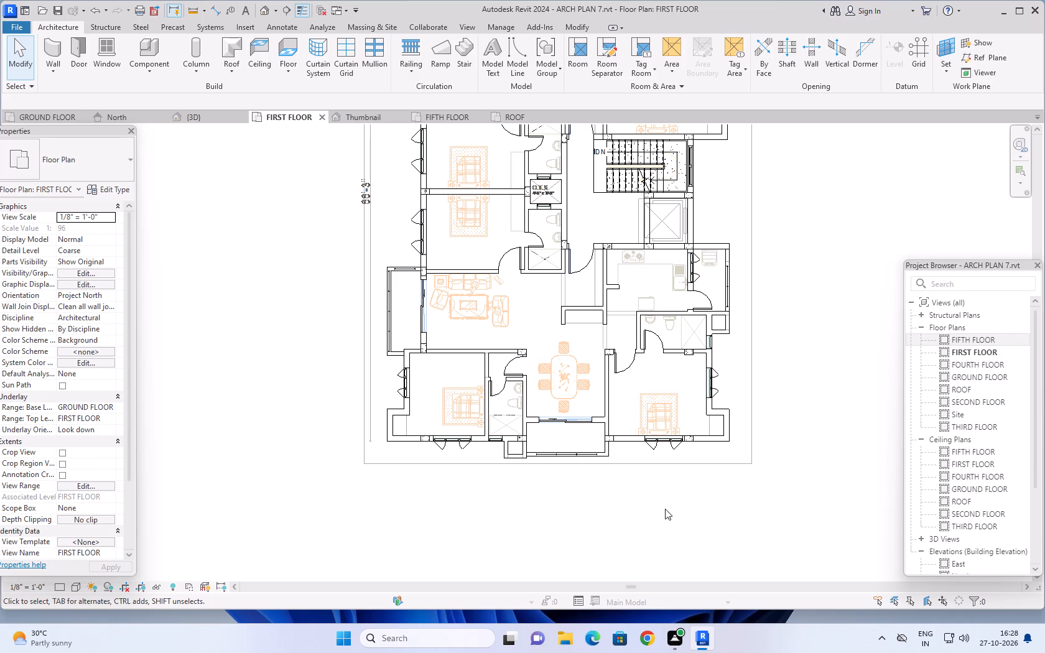
# Return to the 3D view and inspect the south facade, terrace canopy and fifth-floor guardrail from raised, head-on and oblique angles.
pyautogui.click(202, 118)
pyautogui.scroll(-1, 274, 248)
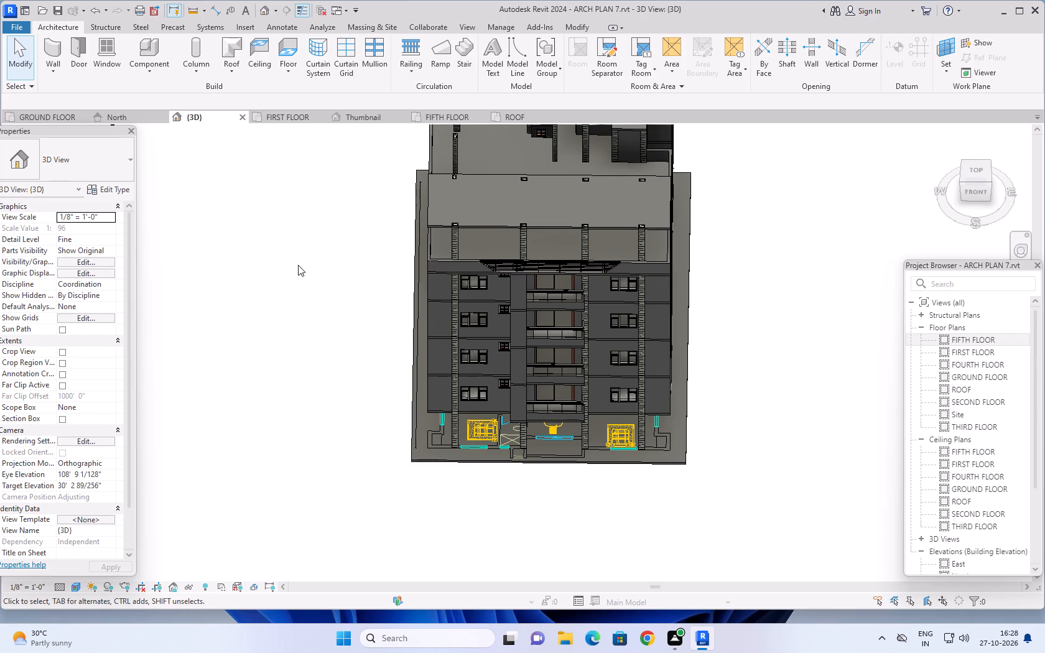
pyautogui.keyDown('shift'); pyautogui.moveTo(307, 253); pyautogui.dragTo(307, 316, button='middle'); pyautogui.keyUp('shift')
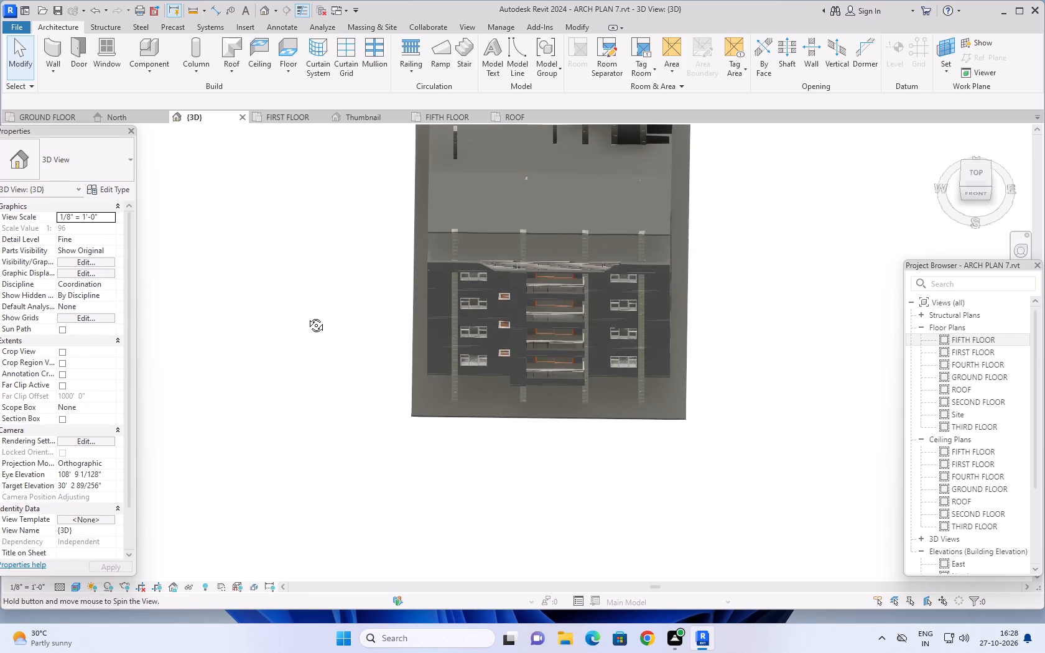
pyautogui.keyDown('shift'); pyautogui.moveTo(307, 316); pyautogui.dragTo(332, 175, button='middle'); pyautogui.keyUp('shift')
pyautogui.keyDown('shift'); pyautogui.moveTo(727, 325); pyautogui.dragTo(702, 241, button='middle'); pyautogui.keyUp('shift')
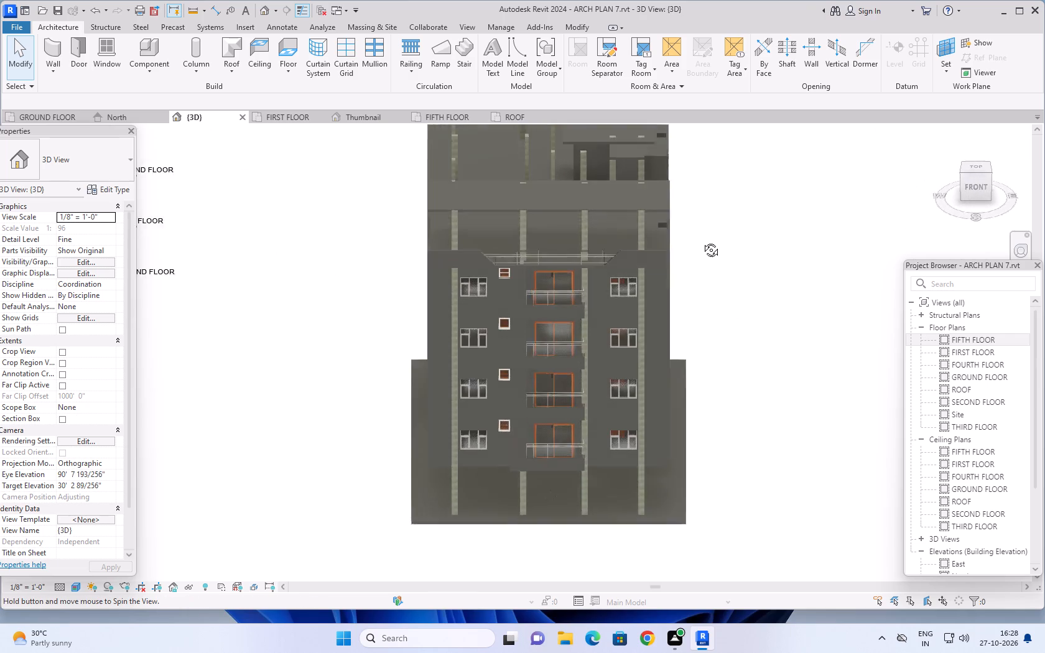
pyautogui.keyDown('shift'); pyautogui.moveTo(702, 241); pyautogui.dragTo(729, 208, button='middle'); pyautogui.keyUp('shift')
pyautogui.scroll(2, 734, 297)
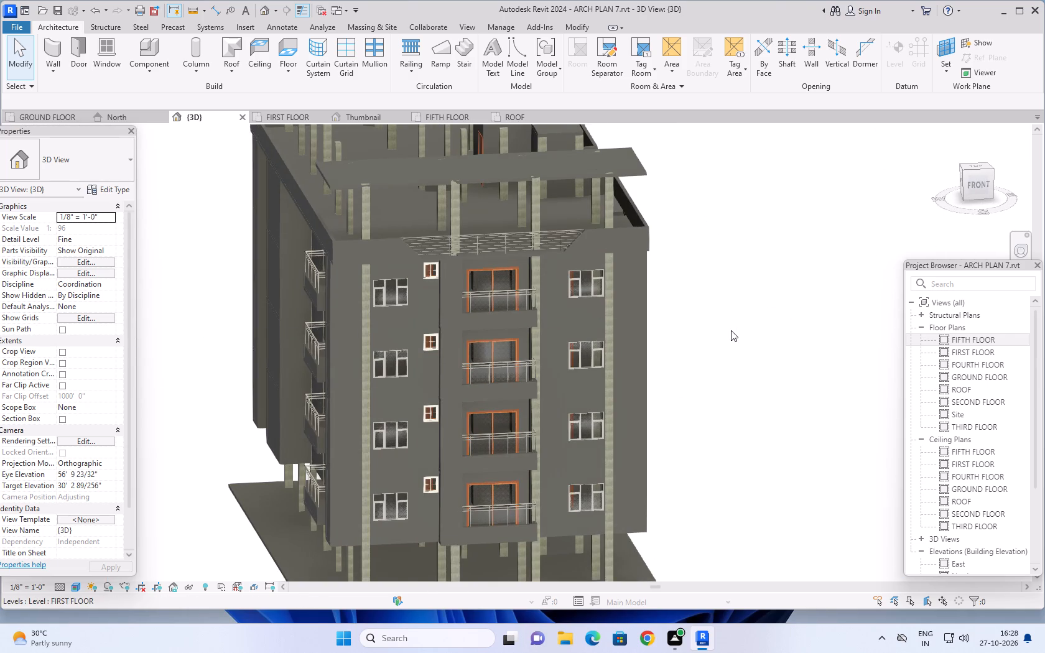
pyautogui.moveTo(732, 328); pyautogui.dragTo(717, 244, button='middle')
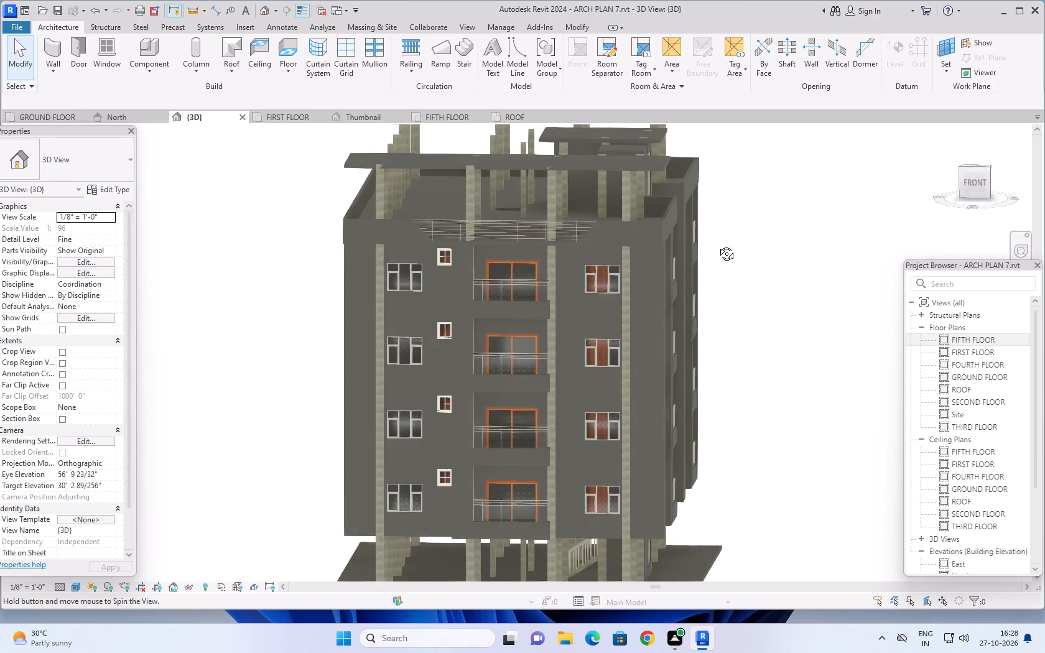
pyautogui.moveTo(717, 244); pyautogui.dragTo(781, 280, button='middle')
pyautogui.scroll(1, 539, 277)
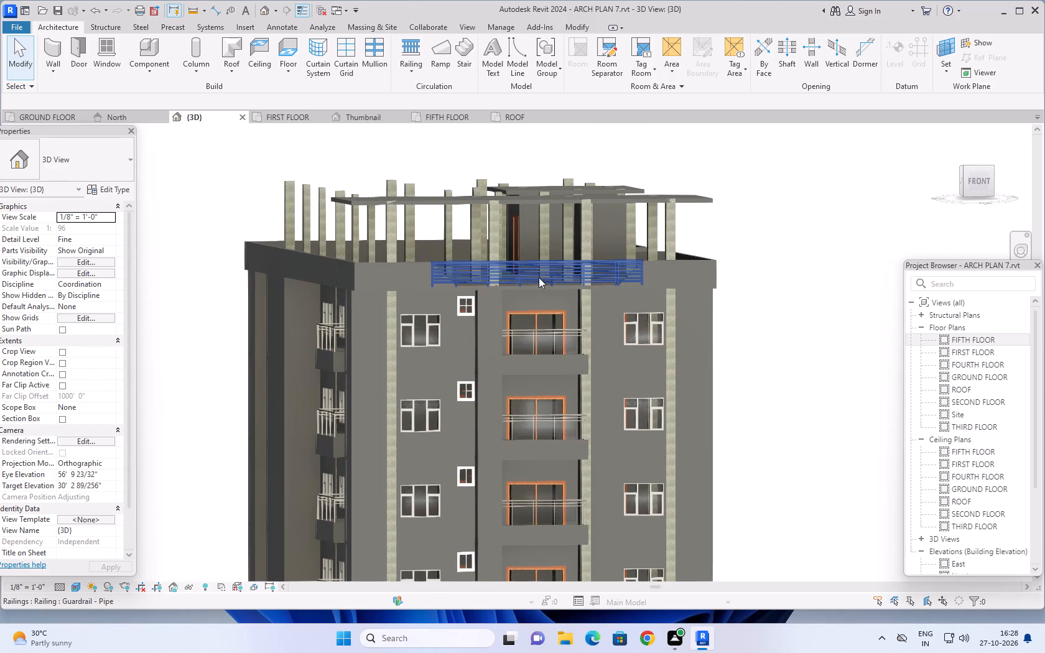
# Reopen the FIRST FLOOR plan and examine the south outer wall with its bedroom windows, balcony and small projection.
pyautogui.click(284, 114)
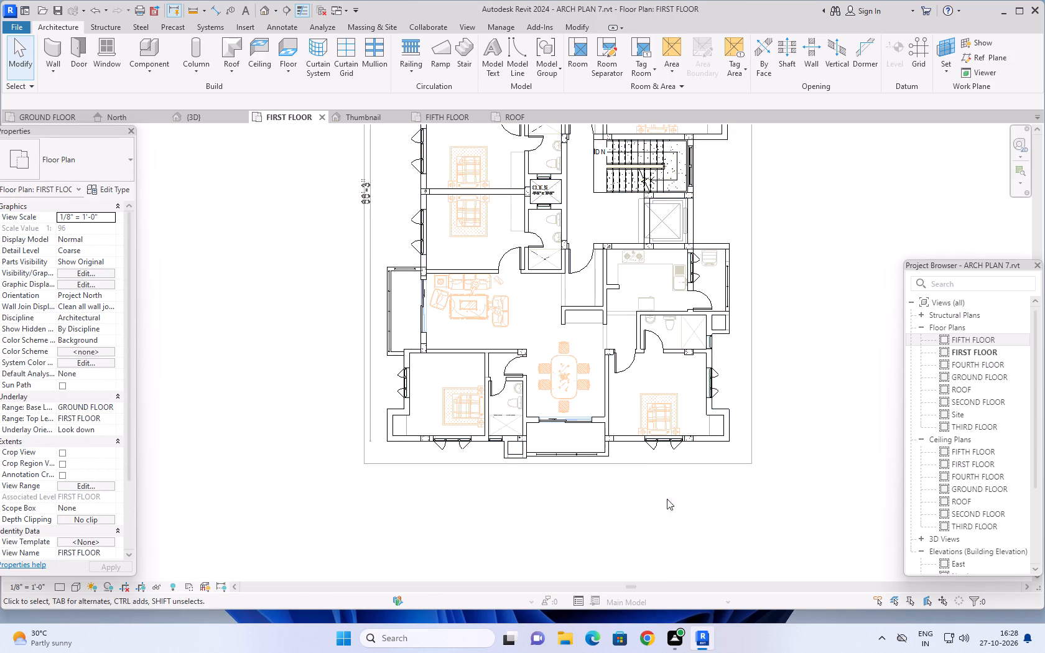
pyautogui.scroll(3, 620, 521)
pyautogui.moveTo(547, 494); pyautogui.dragTo(541, 509, button='middle')
pyautogui.scroll(1, 541, 509)
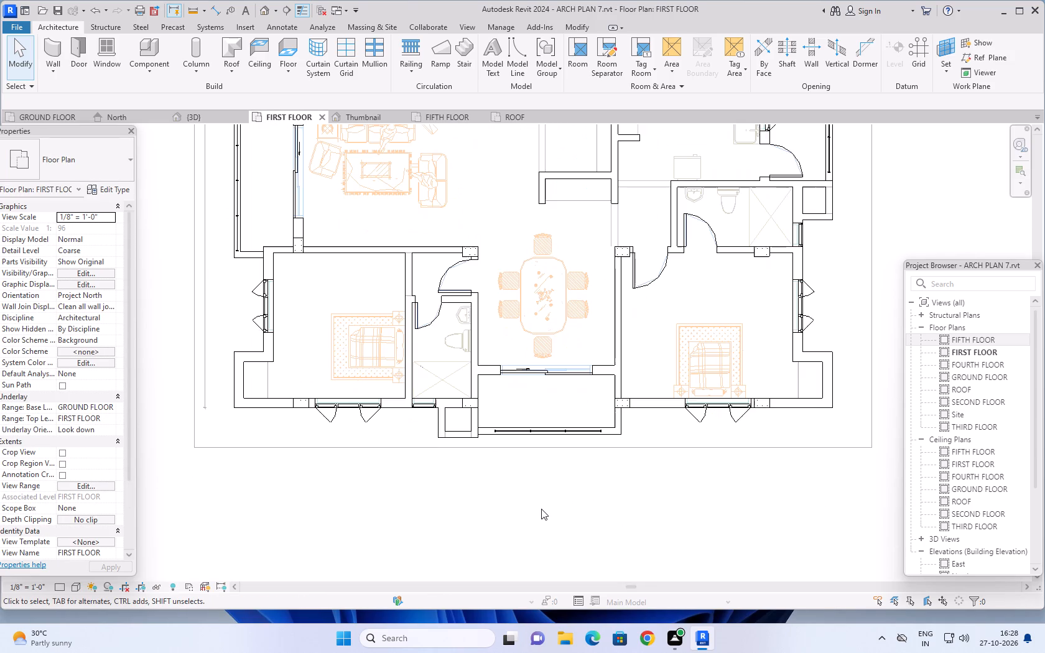
pyautogui.scroll(1, 541, 507)
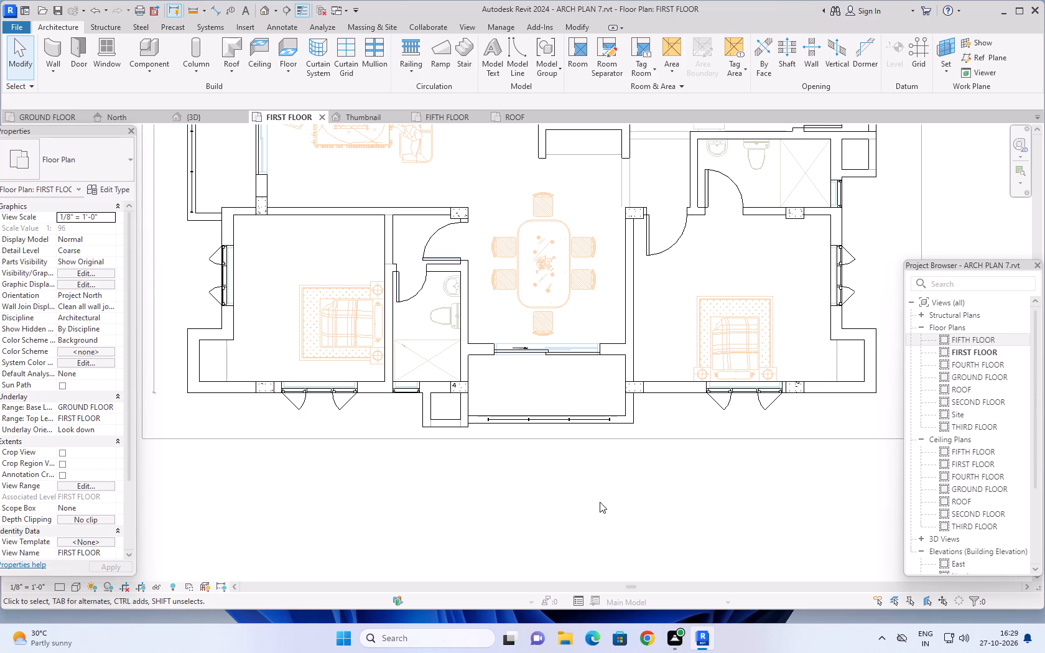
# Inspect the building's east side in the 3D view, including the stair tower windows and balconies, and come back round to the south facade.
pyautogui.click(208, 115)
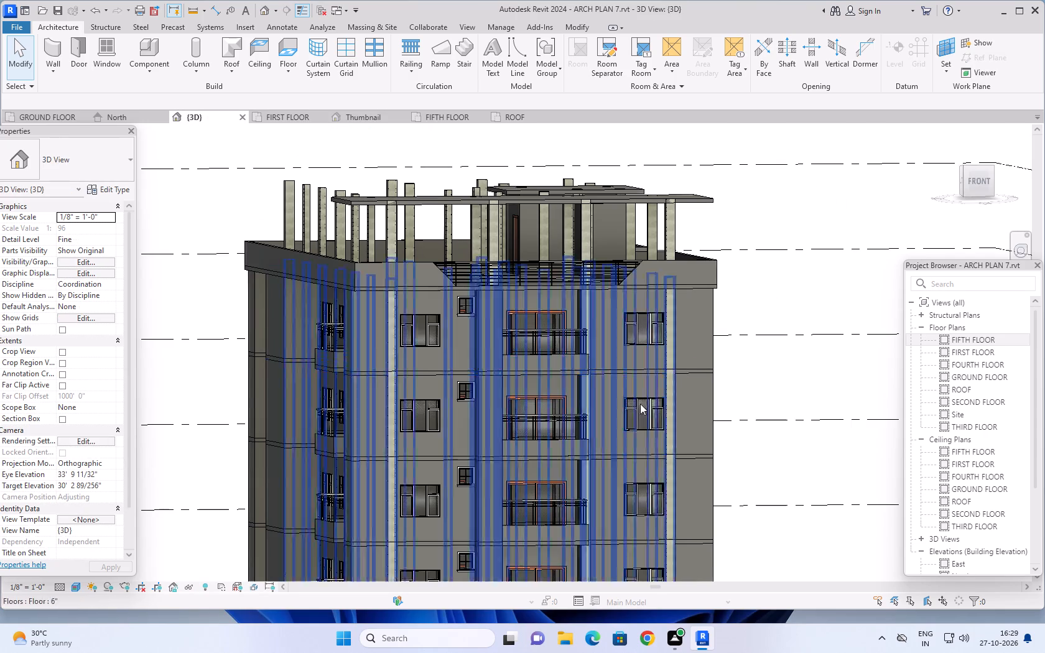
pyautogui.keyDown('shift'); pyautogui.moveTo(818, 408); pyautogui.dragTo(631, 448, button='middle'); pyautogui.keyUp('shift')
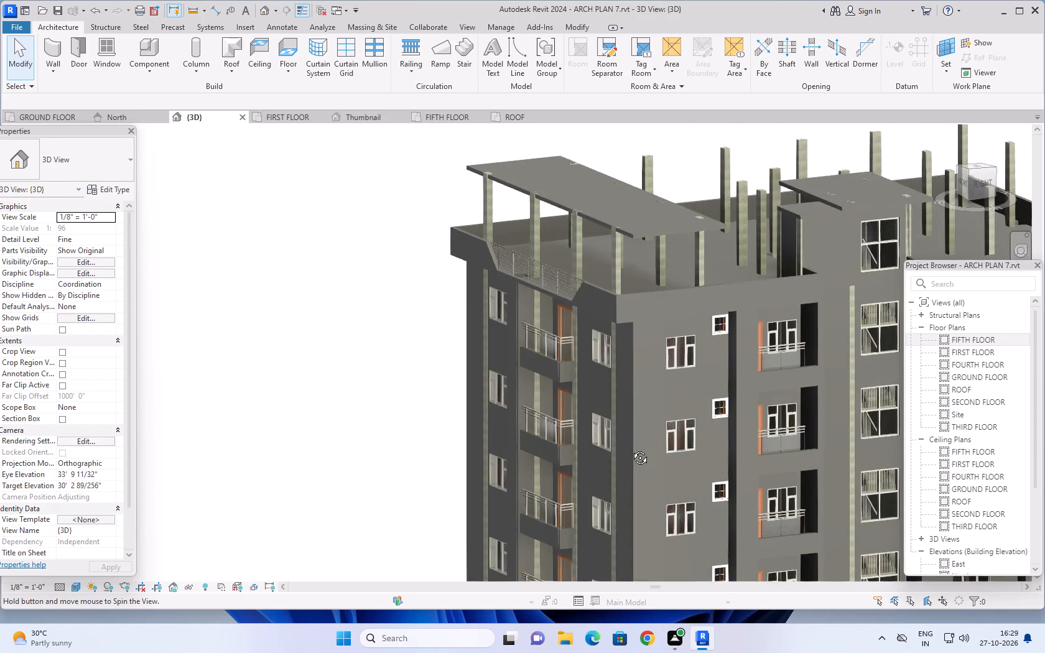
pyautogui.keyDown('shift'); pyautogui.moveTo(631, 448); pyautogui.dragTo(632, 448, button='middle'); pyautogui.keyUp('shift')
pyautogui.scroll(-2, 748, 440)
pyautogui.moveTo(720, 432); pyautogui.dragTo(590, 361, button='middle')
pyautogui.scroll(3, 704, 447)
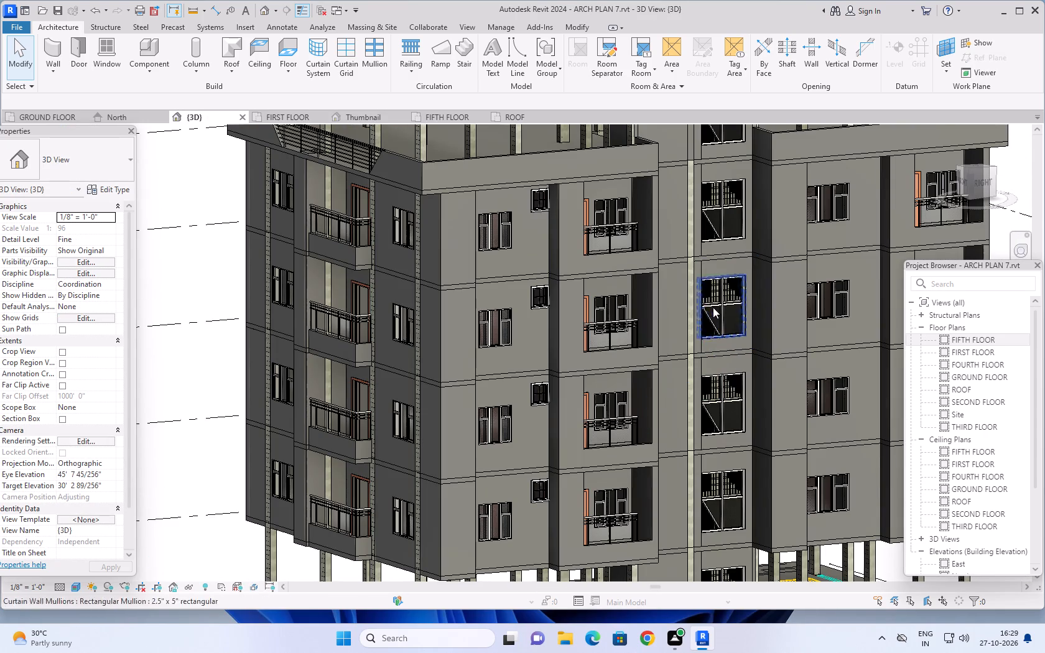
pyautogui.scroll(-2, 728, 519)
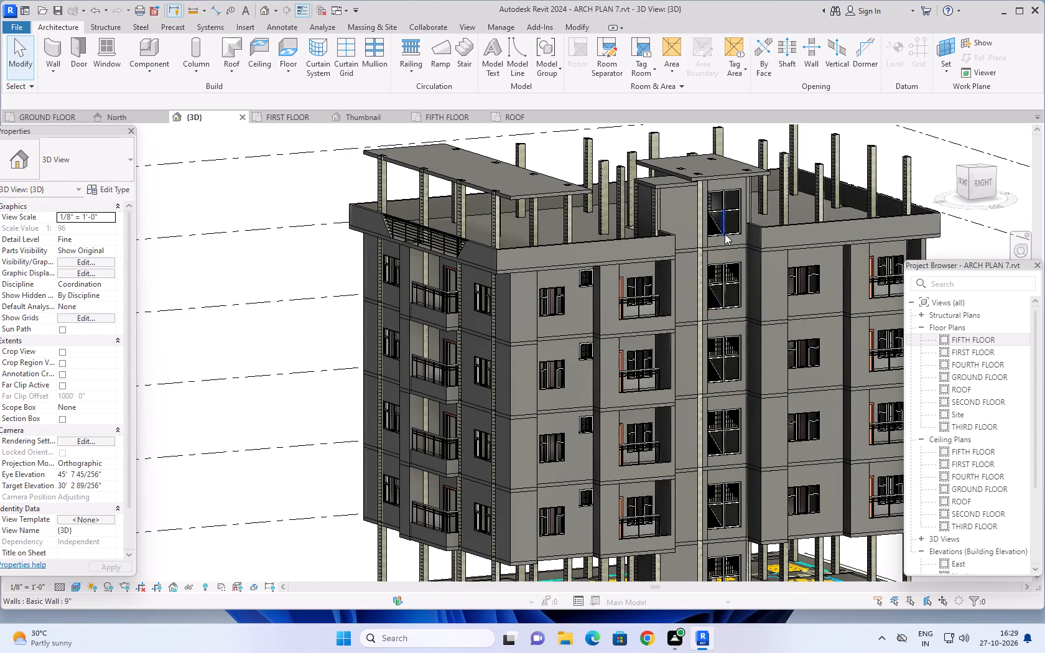
pyautogui.keyDown('shift'); pyautogui.moveTo(745, 478); pyautogui.dragTo(689, 462, button='middle'); pyautogui.keyUp('shift')
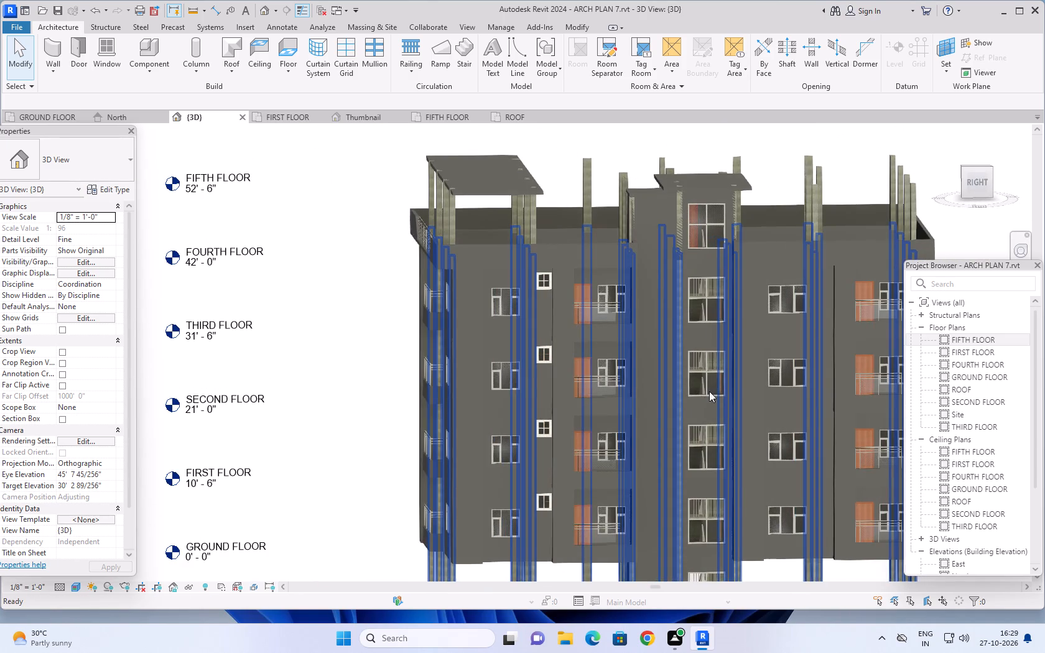
pyautogui.keyDown('shift'); pyautogui.moveTo(746, 512); pyautogui.dragTo(764, 464, button='middle'); pyautogui.keyUp('shift')
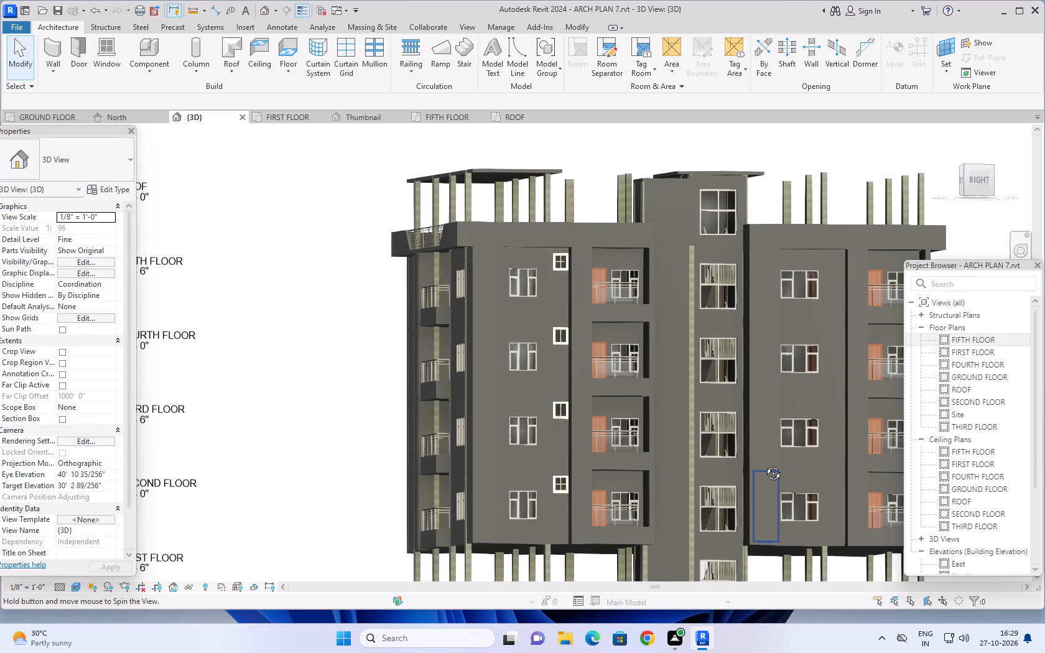
pyautogui.keyDown('shift'); pyautogui.moveTo(764, 464); pyautogui.dragTo(858, 524, button='middle'); pyautogui.keyUp('shift')
pyautogui.moveTo(755, 496); pyautogui.dragTo(838, 517, button='middle')
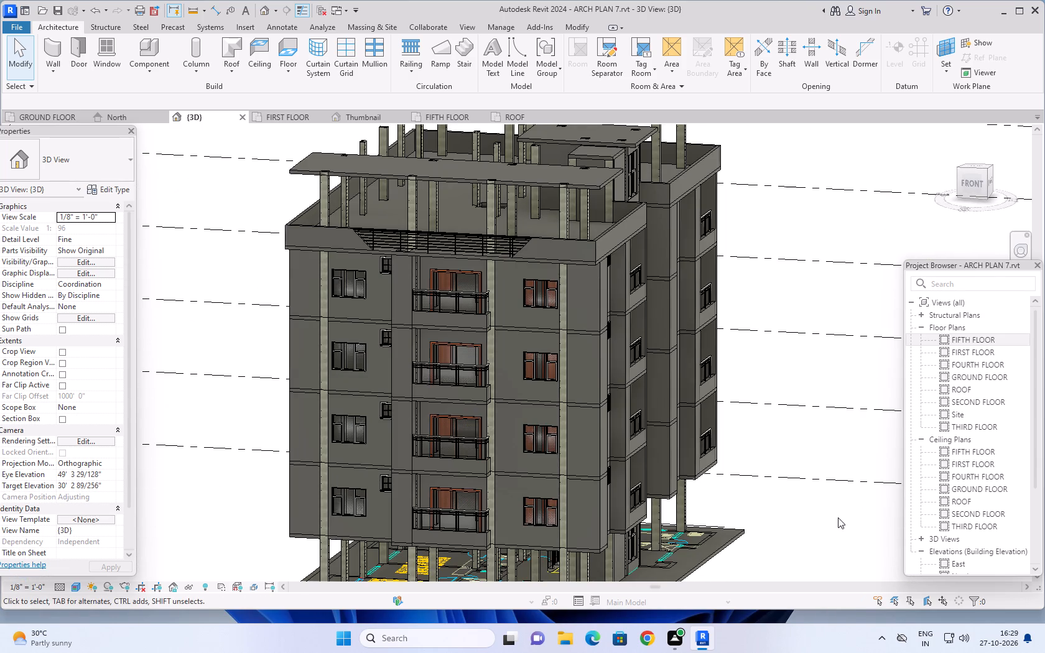
pyautogui.scroll(-1, 838, 517)
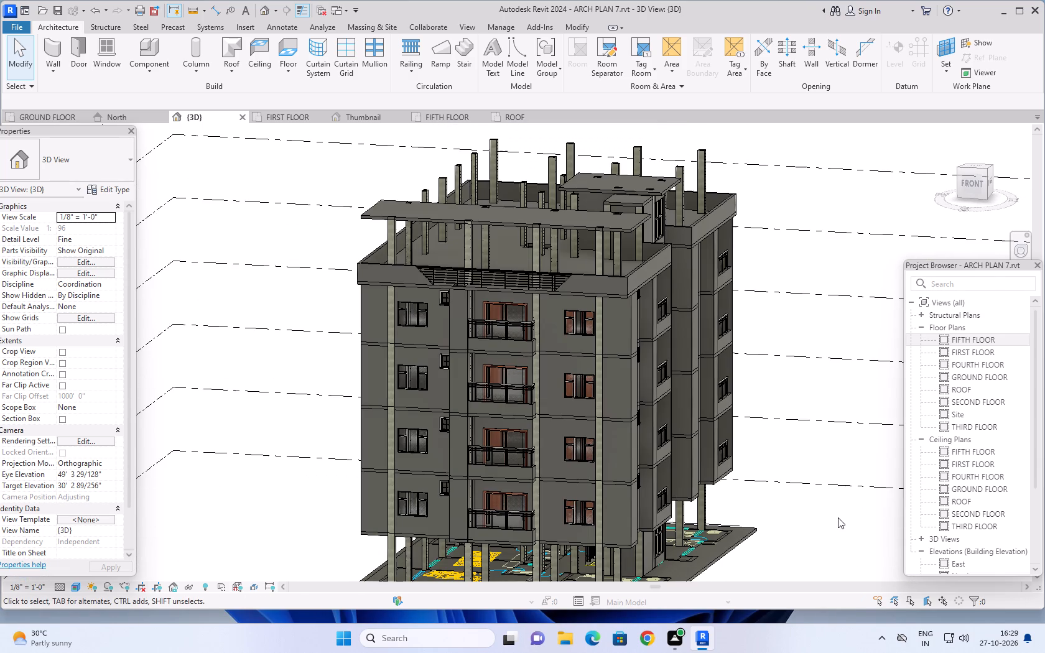
pyautogui.scroll(-1, 838, 517)
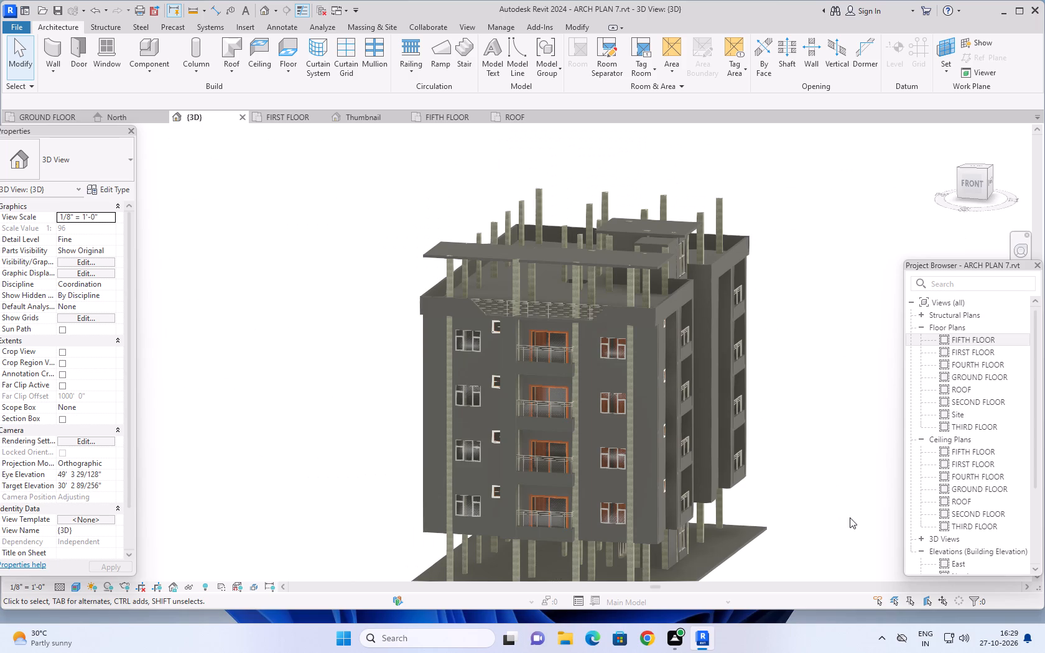
pyautogui.keyDown('shift'); pyautogui.moveTo(839, 525); pyautogui.dragTo(862, 514, button='middle'); pyautogui.keyUp('shift')
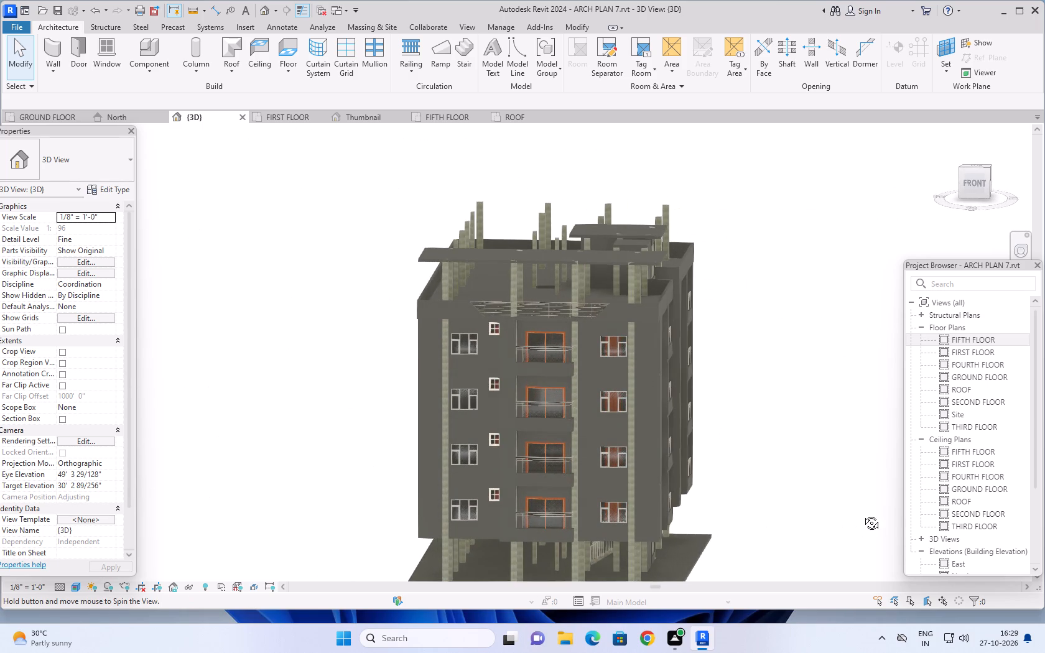
pyautogui.keyDown('shift'); pyautogui.moveTo(862, 514); pyautogui.dragTo(864, 532, button='middle'); pyautogui.keyUp('shift')
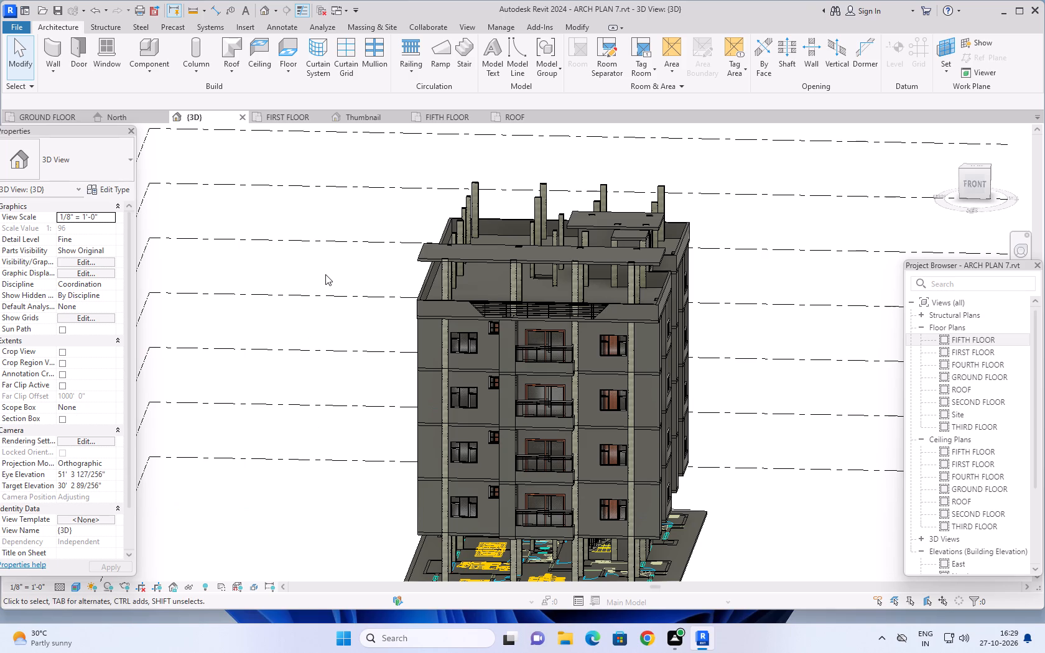
# Examine the terrace, south canopy and stair-tower roof in 3D from steep angles above the building.
pyautogui.moveTo(325, 265); pyautogui.dragTo(345, 484, button='middle')
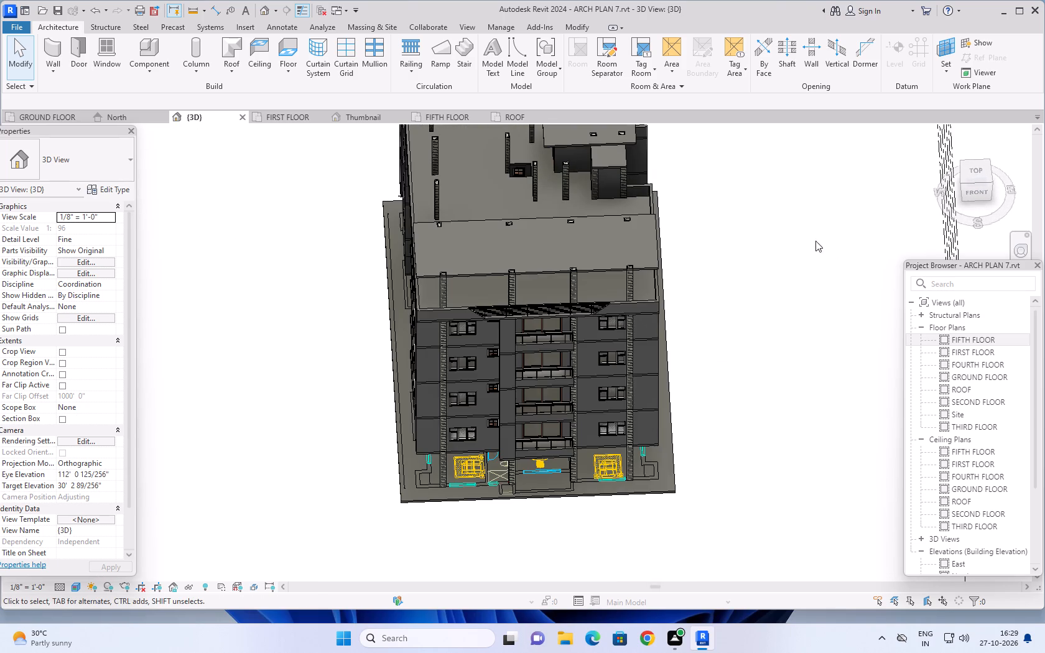
pyautogui.moveTo(804, 230); pyautogui.dragTo(826, 363, button='middle')
pyautogui.keyDown('shift'); pyautogui.moveTo(799, 295); pyautogui.dragTo(811, 427, button='middle'); pyautogui.keyUp('shift')
pyautogui.moveTo(797, 285); pyautogui.dragTo(812, 370, button='middle')
pyautogui.moveTo(812, 370); pyautogui.dragTo(799, 418, button='middle')
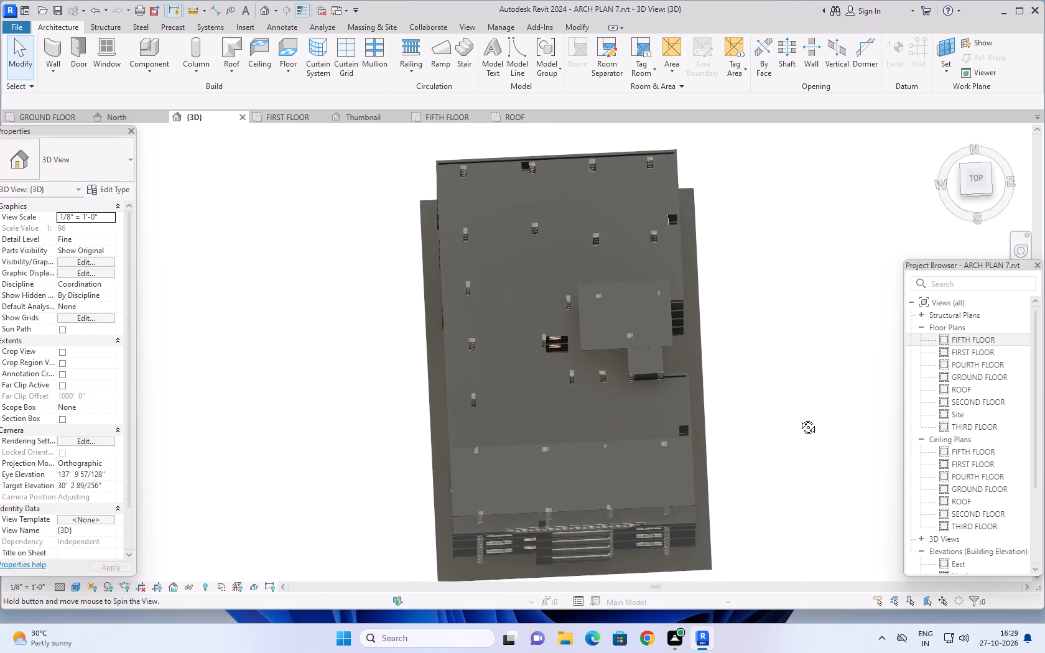
pyautogui.moveTo(799, 418); pyautogui.dragTo(798, 419, button='middle')
pyautogui.scroll(-1, 806, 405)
pyautogui.moveTo(805, 404); pyautogui.dragTo(802, 354, button='middle')
pyautogui.keyDown('shift'); pyautogui.moveTo(800, 339); pyautogui.dragTo(797, 430, button='middle'); pyautogui.keyUp('shift')
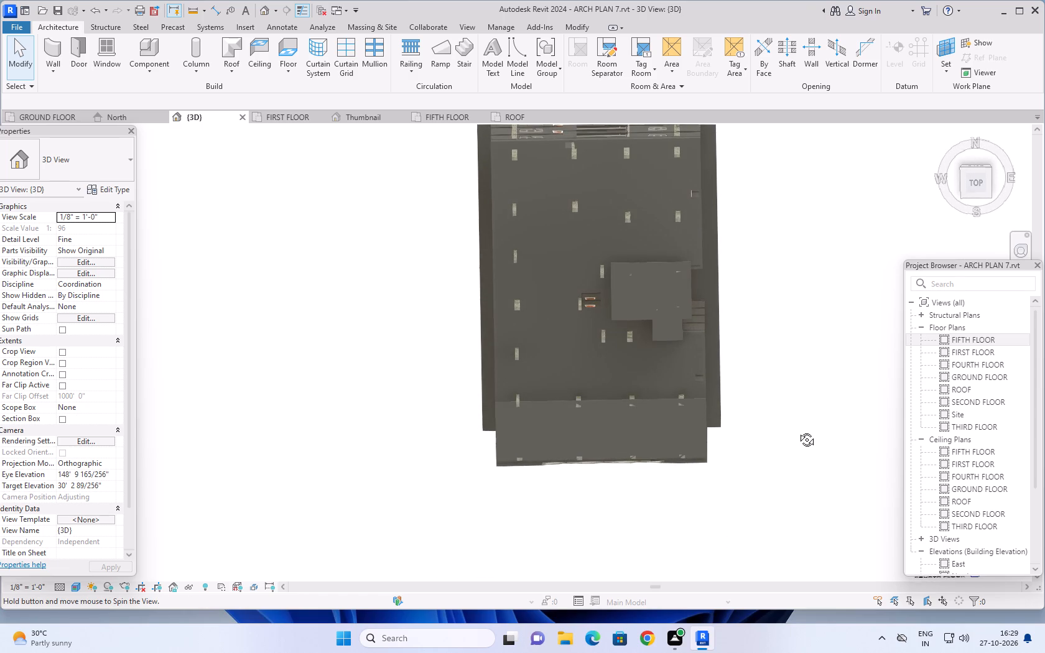
pyautogui.keyDown('shift'); pyautogui.moveTo(797, 430); pyautogui.dragTo(815, 430, button='middle'); pyautogui.keyUp('shift')
# Set the 3D view to Top and examine the stair-tower roof, the O.T.S opening and the terrace's east edge.
pyautogui.click(980, 176)
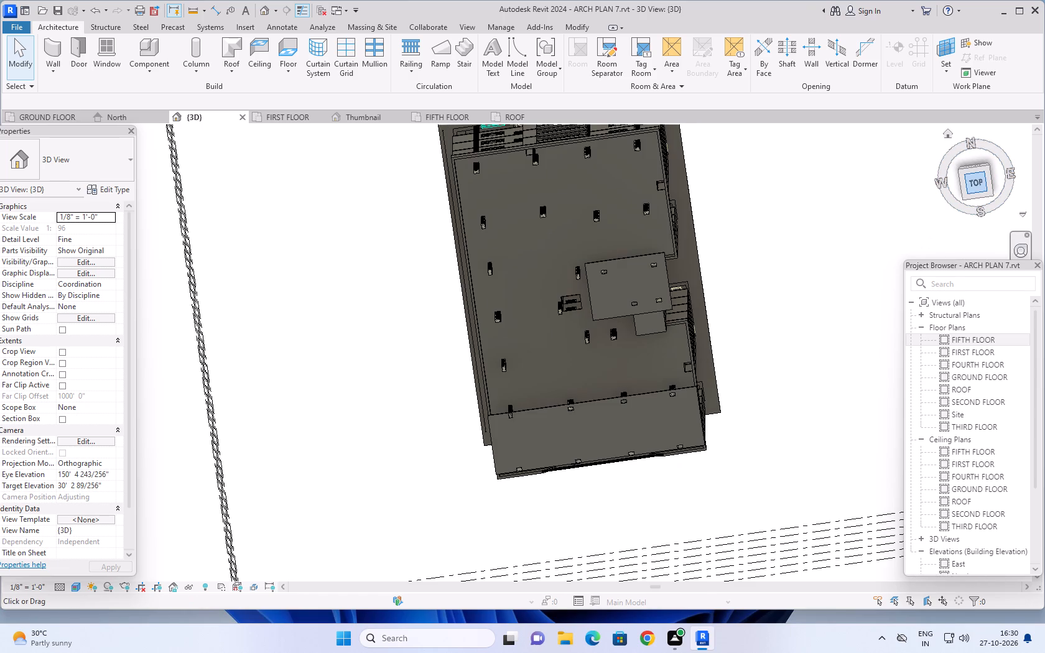
pyautogui.scroll(3, 536, 386)
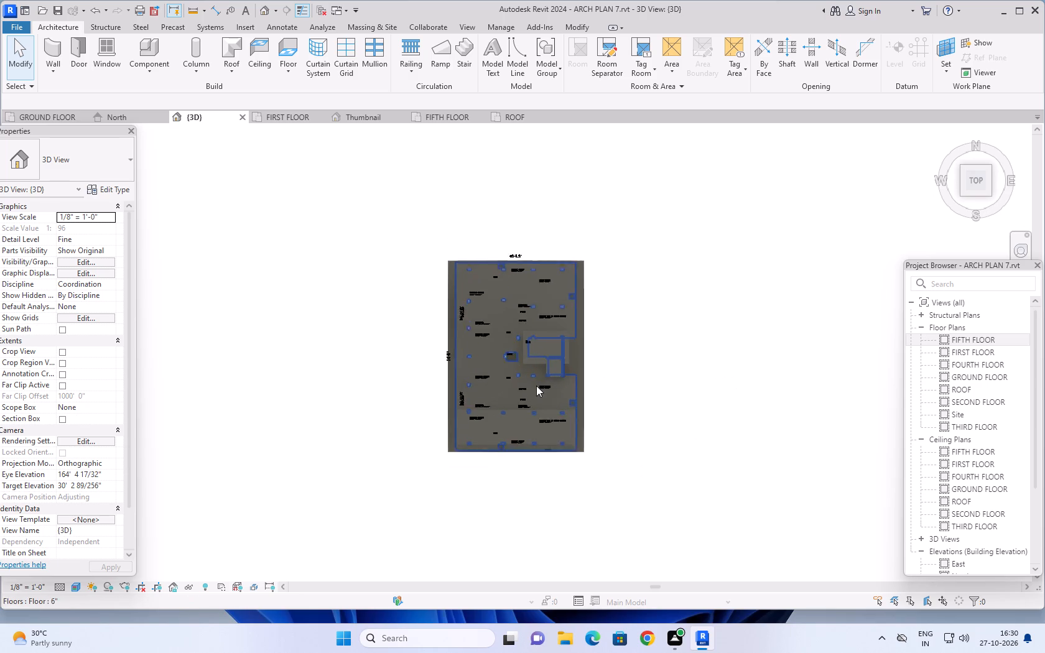
pyautogui.scroll(5, 536, 386)
pyautogui.scroll(5, 486, 330)
pyautogui.scroll(1, 678, 385)
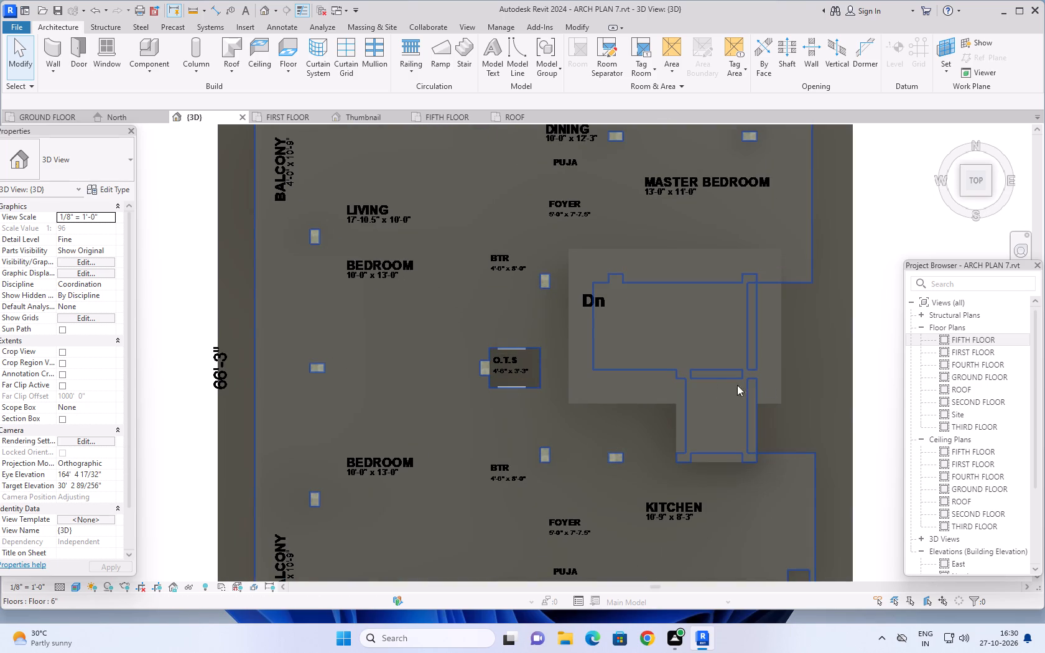
pyautogui.scroll(-3, 810, 368)
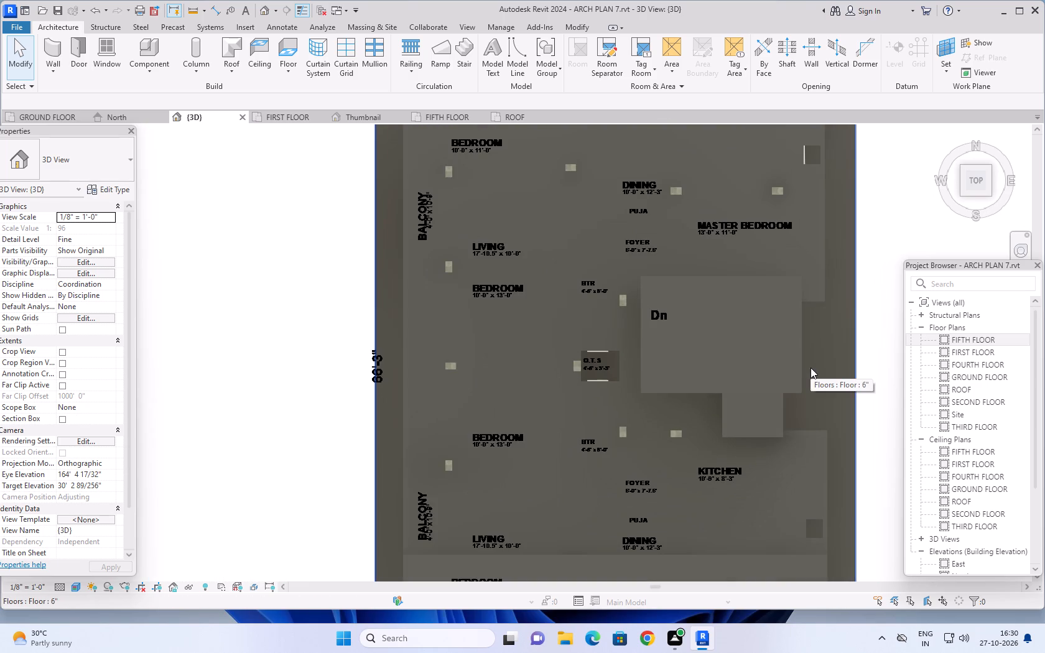
pyautogui.scroll(-3, 810, 368)
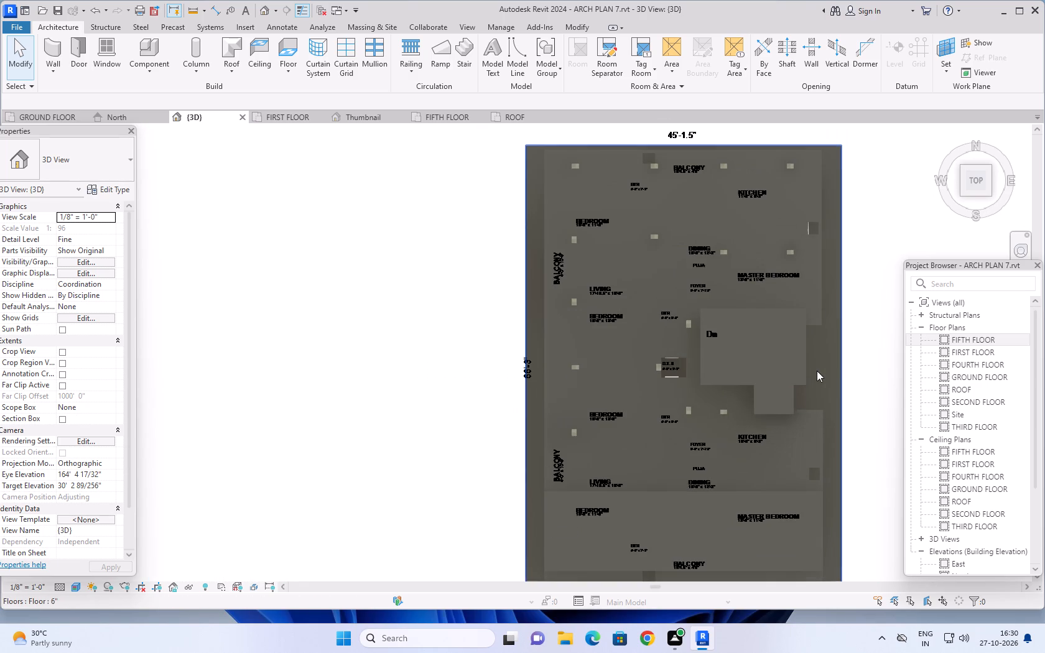
# Examine the building in 3D from above, then the south facade with its windows, balconies, parapet and canopy from the front.
pyautogui.scroll(-1, 817, 371)
pyautogui.moveTo(860, 376); pyautogui.dragTo(830, 371, button='middle')
pyautogui.keyDown('shift'); pyautogui.moveTo(833, 386); pyautogui.dragTo(833, 369, button='middle'); pyautogui.keyUp('shift')
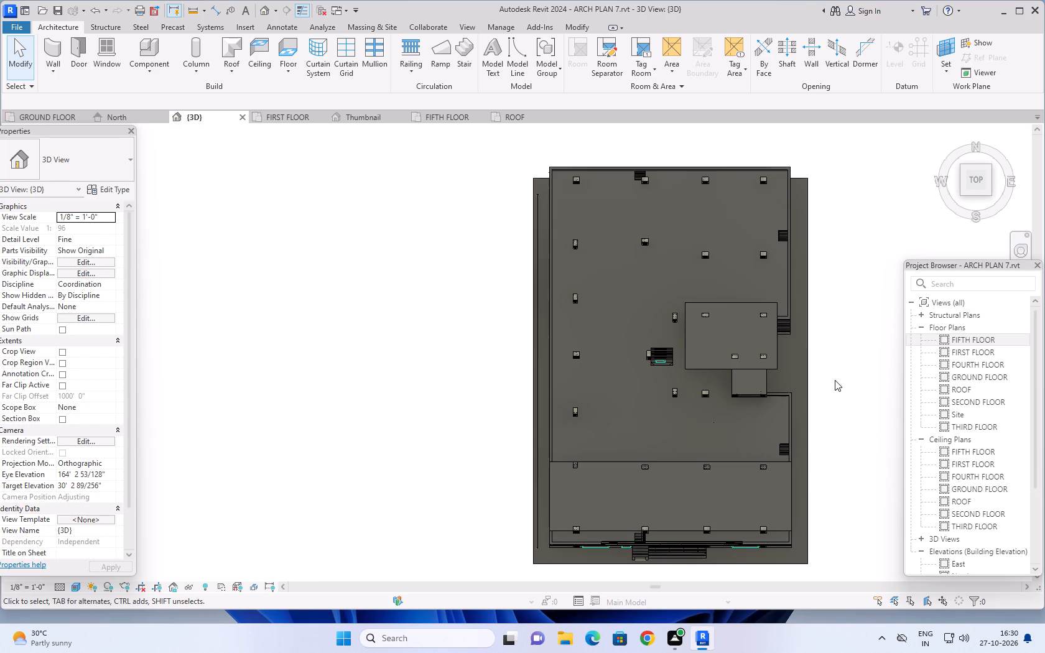
pyautogui.keyDown('shift'); pyautogui.moveTo(835, 380); pyautogui.dragTo(838, 366, button='middle'); pyautogui.keyUp('shift')
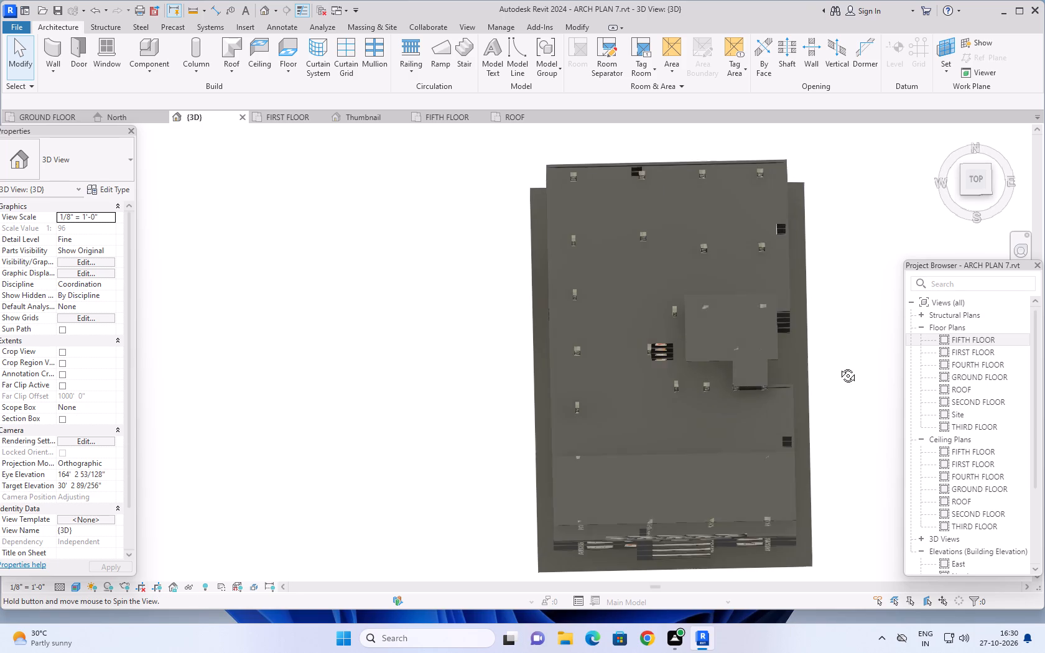
pyautogui.keyDown('shift'); pyautogui.moveTo(838, 366); pyautogui.dragTo(836, 368, button='middle'); pyautogui.keyUp('shift')
pyautogui.keyDown('shift'); pyautogui.moveTo(836, 368); pyautogui.dragTo(837, 239, button='middle'); pyautogui.keyUp('shift')
pyautogui.keyDown('shift'); pyautogui.moveTo(838, 335); pyautogui.dragTo(852, 194, button='middle'); pyautogui.keyUp('shift')
pyautogui.keyDown('shift'); pyautogui.moveTo(852, 262); pyautogui.dragTo(866, 199, button='middle'); pyautogui.keyUp('shift')
pyautogui.keyDown('shift'); pyautogui.moveTo(860, 268); pyautogui.dragTo(860, 259, button='middle'); pyautogui.keyUp('shift')
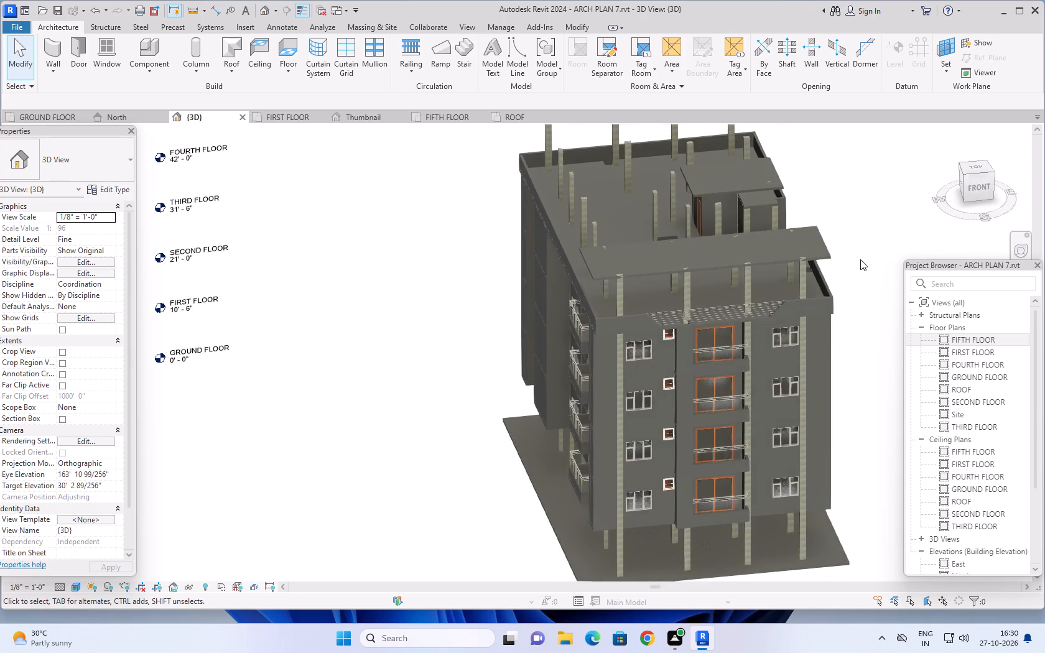
pyautogui.keyDown('shift'); pyautogui.moveTo(860, 259); pyautogui.dragTo(853, 201, button='middle'); pyautogui.keyUp('shift')
pyautogui.scroll(2, 846, 243)
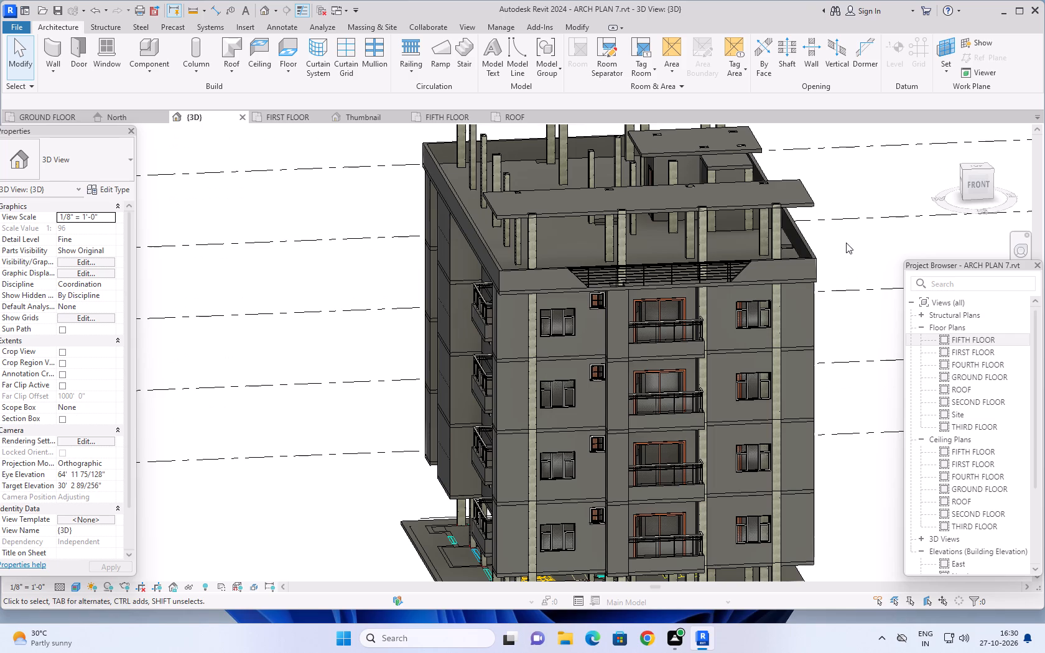
# In the FIRST FLOOR plan, start a Site Component and open the US family library to load another family.
pyautogui.click(287, 117)
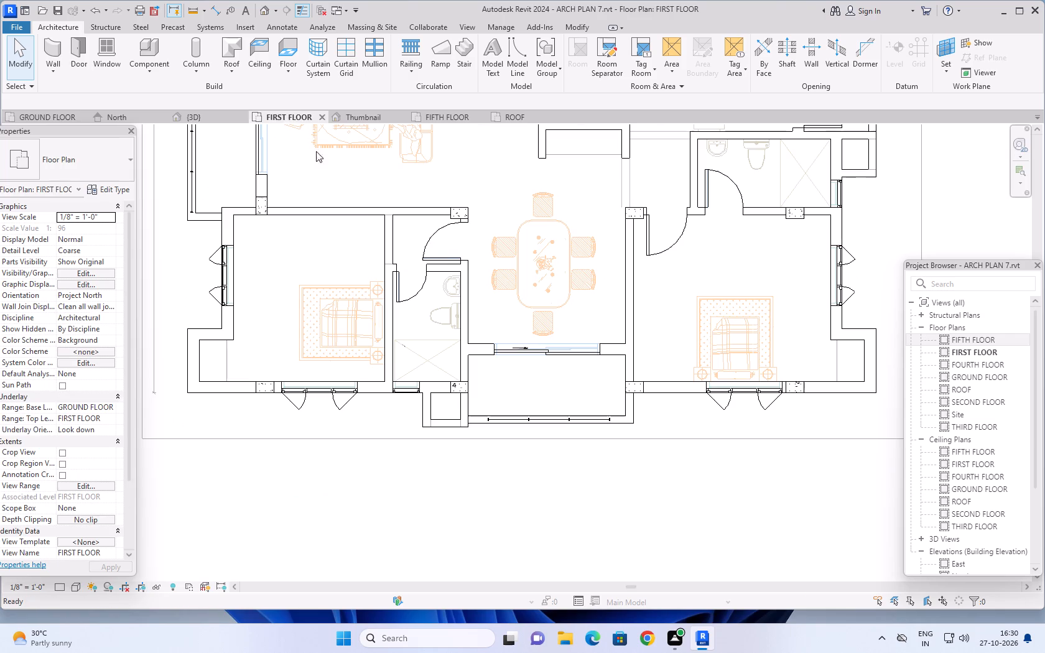
pyautogui.scroll(1, 529, 493)
pyautogui.moveTo(530, 489); pyautogui.dragTo(566, 486, button='middle')
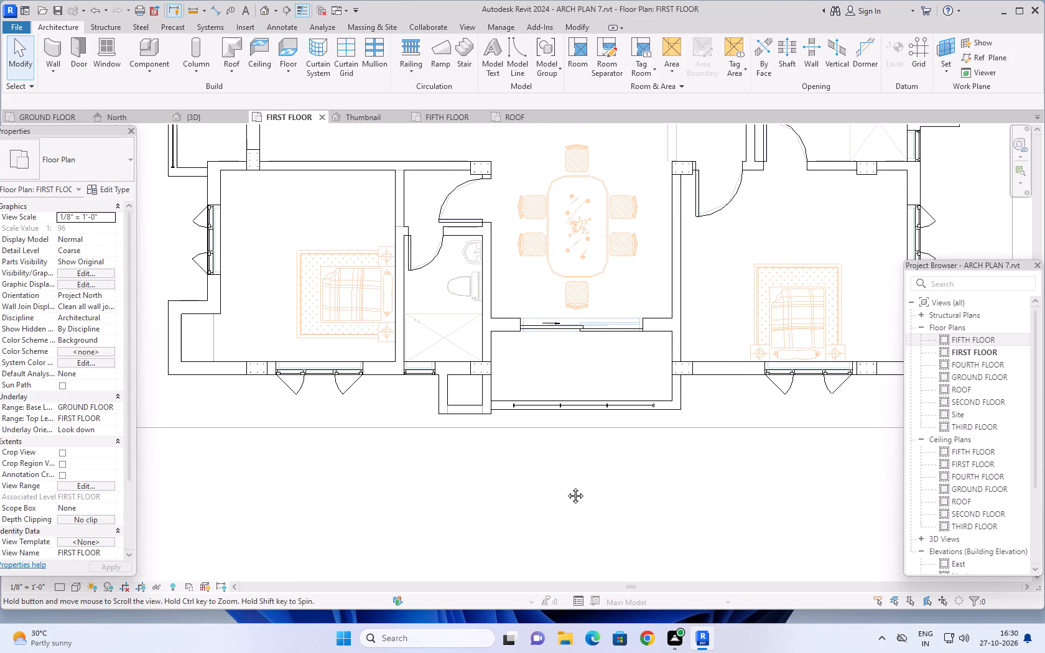
pyautogui.moveTo(566, 486); pyautogui.dragTo(568, 487, button='middle')
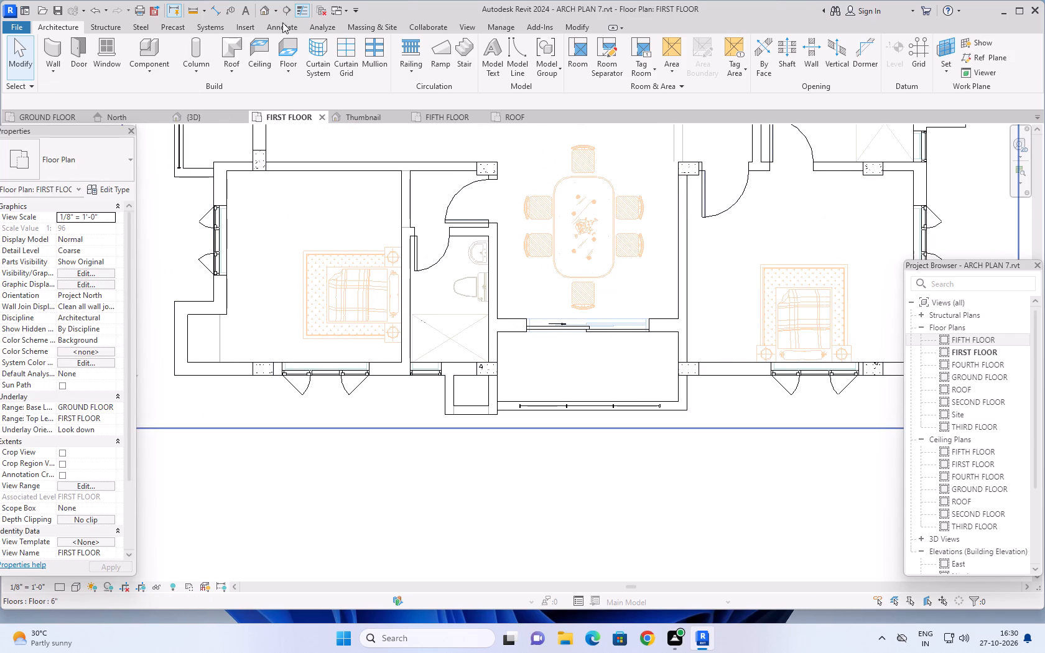
pyautogui.click(369, 24)
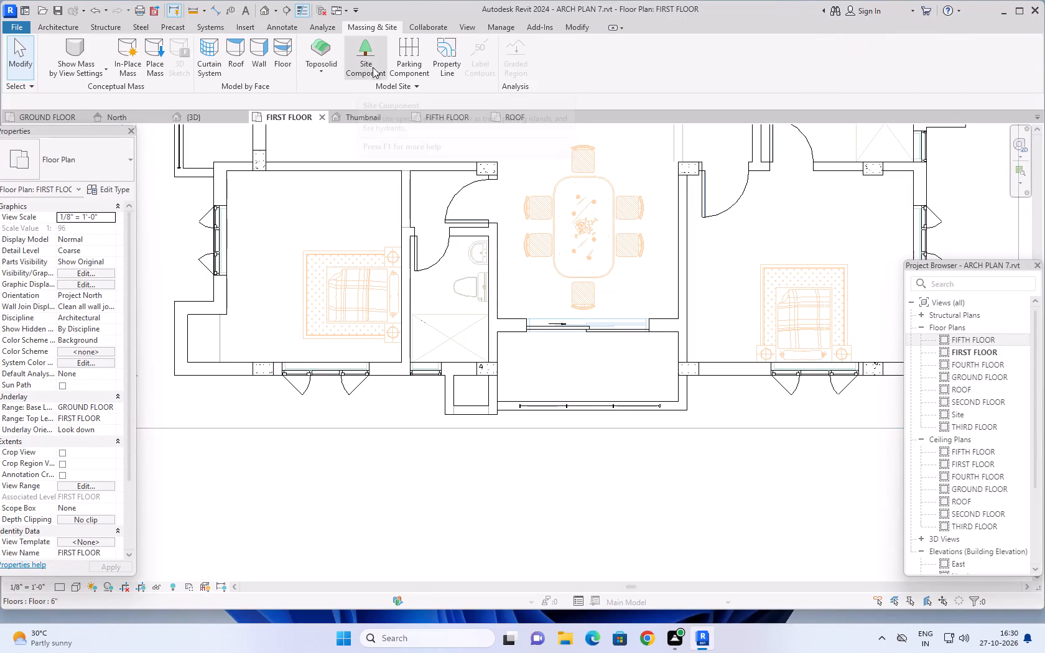
pyautogui.click(365, 50)
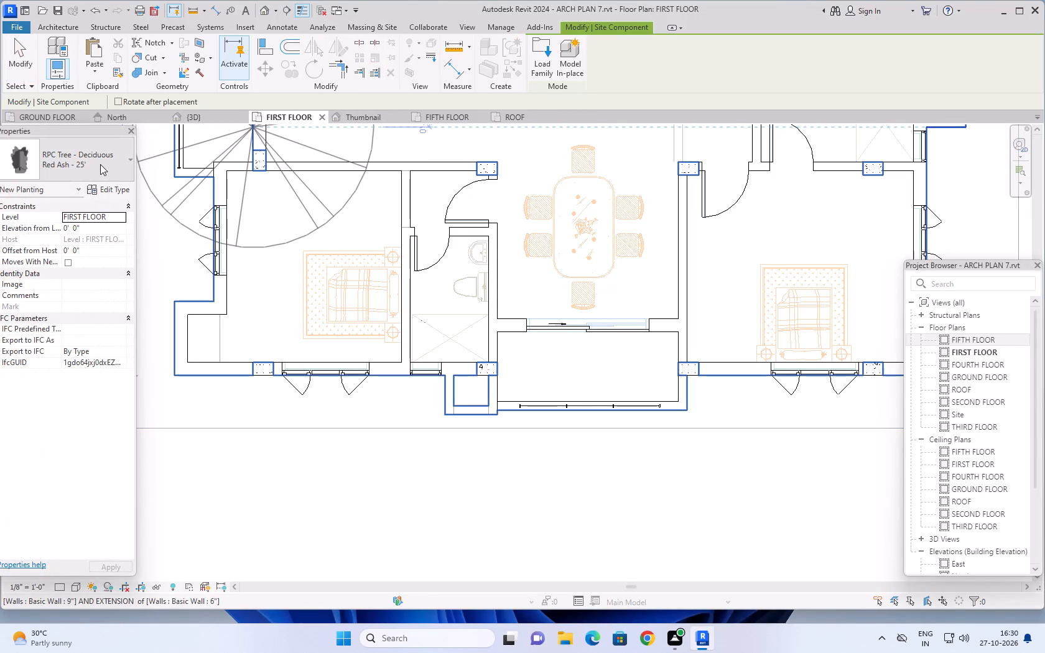
pyautogui.click(106, 188)
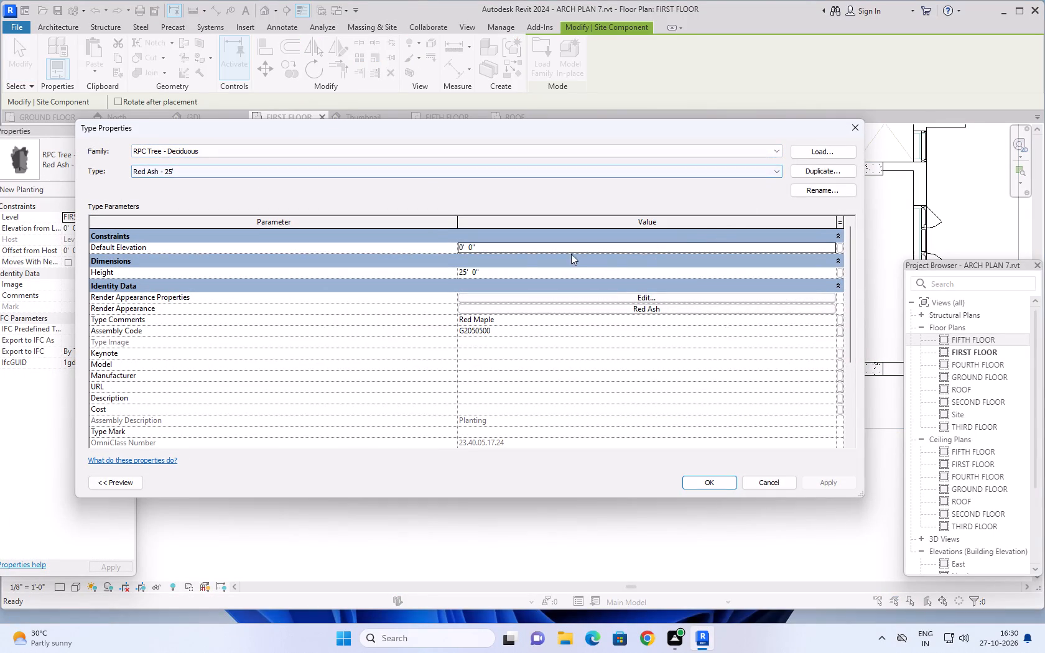
pyautogui.click(827, 154)
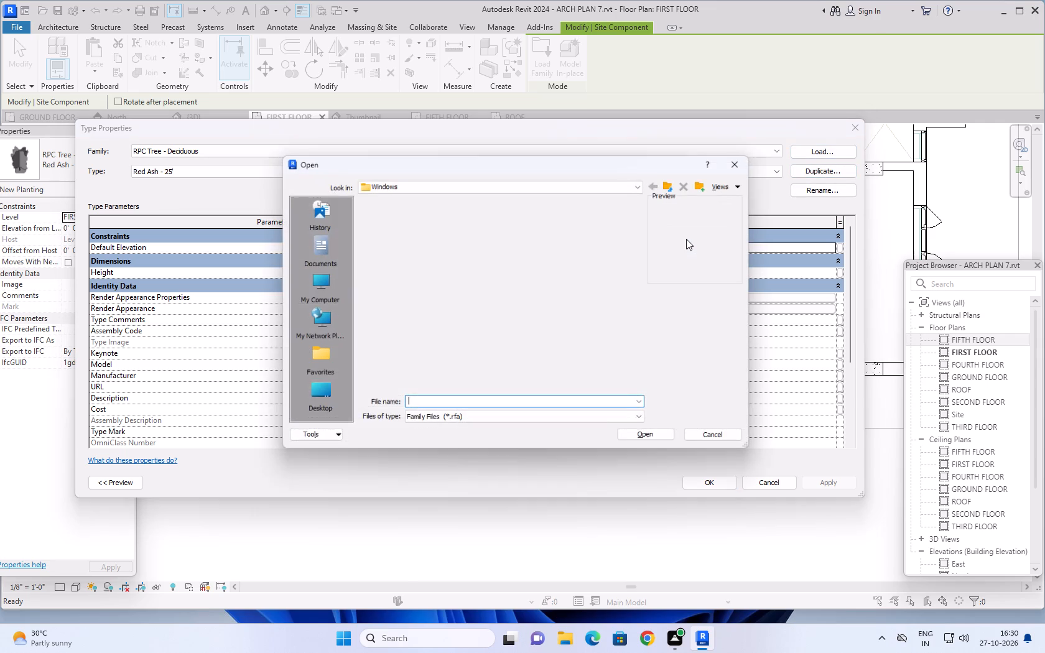
pyautogui.click(679, 181)
# Look through the US library's category folders for one that could hold the needed component family.
pyautogui.scroll(-2, 508, 303)
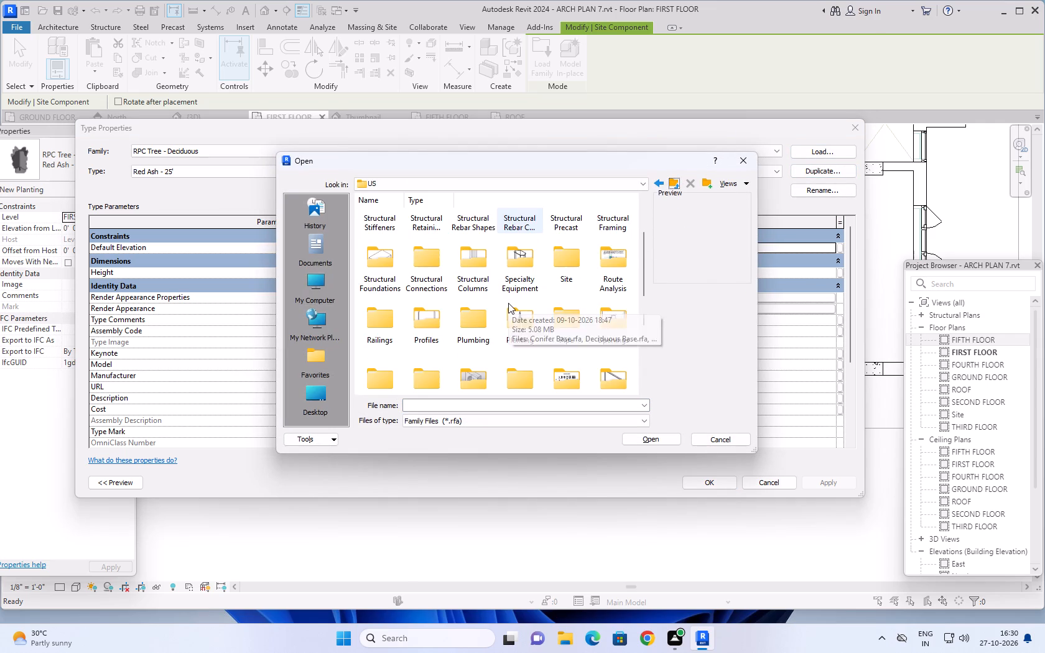
pyautogui.scroll(-1, 503, 305)
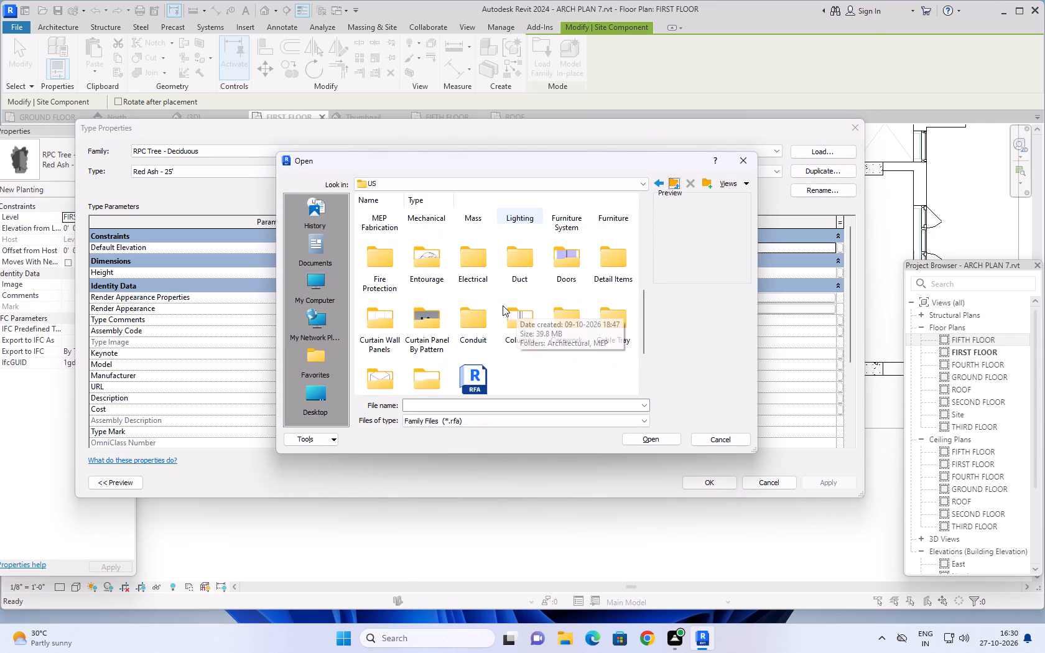
pyautogui.scroll(1, 503, 305)
pyautogui.scroll(-1, 508, 289)
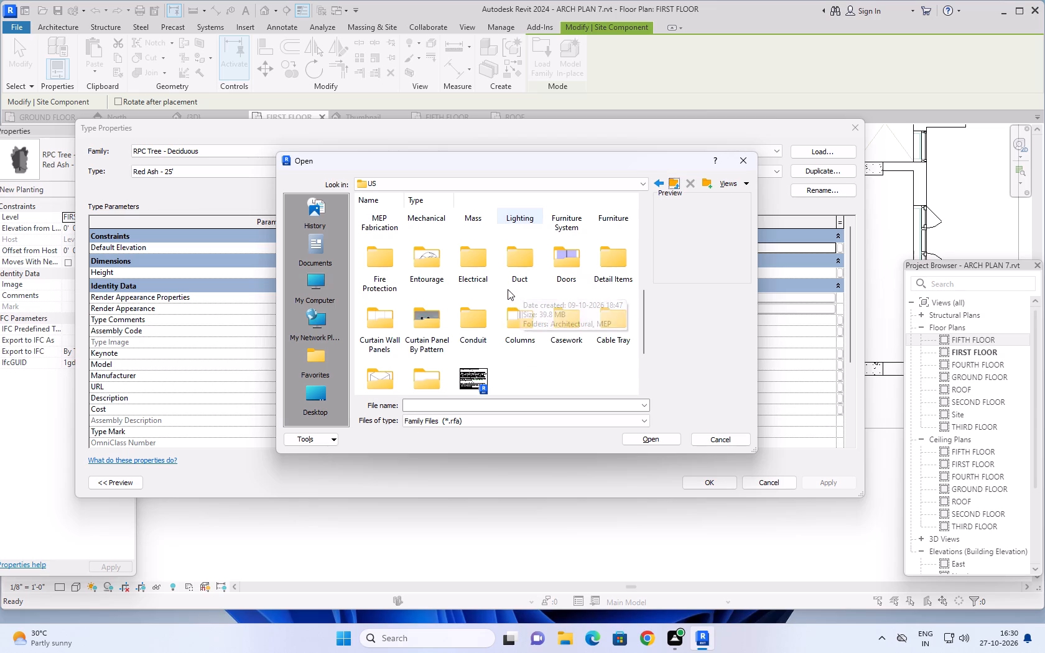
pyautogui.scroll(-1, 508, 289)
pyautogui.scroll(1, 507, 297)
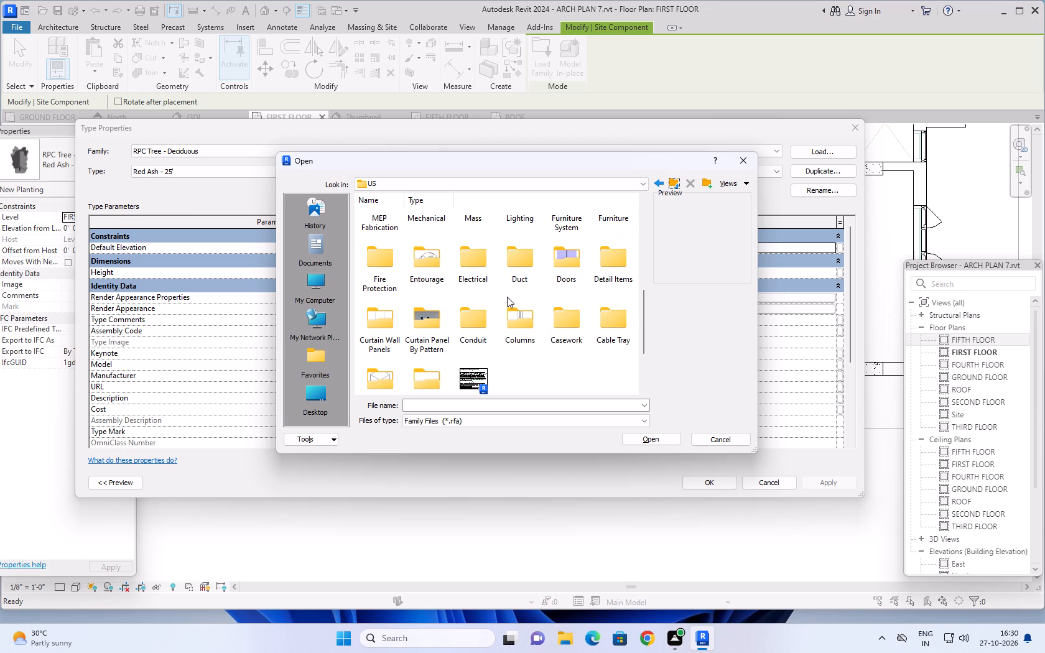
pyautogui.scroll(5, 507, 297)
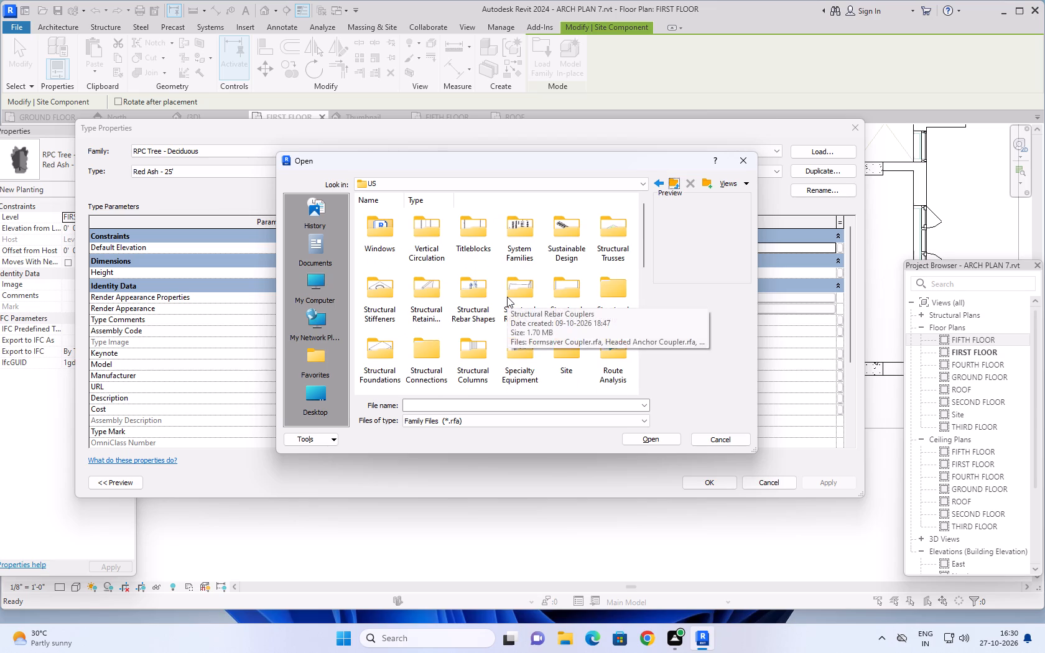
pyautogui.scroll(-12, 507, 297)
pyautogui.scroll(1, 520, 308)
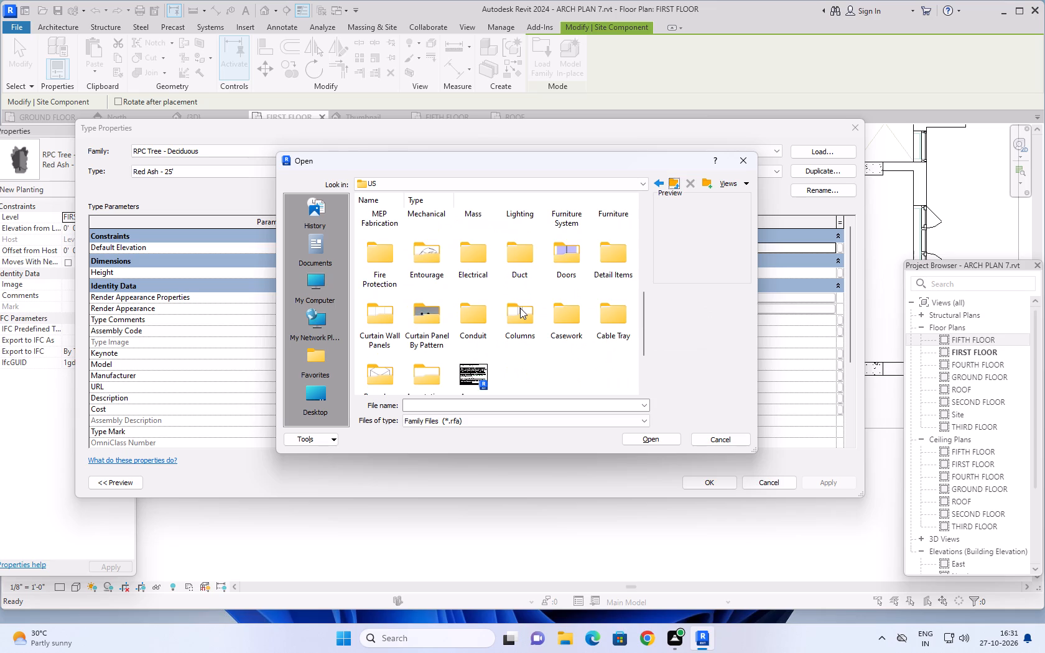
pyautogui.scroll(4, 528, 295)
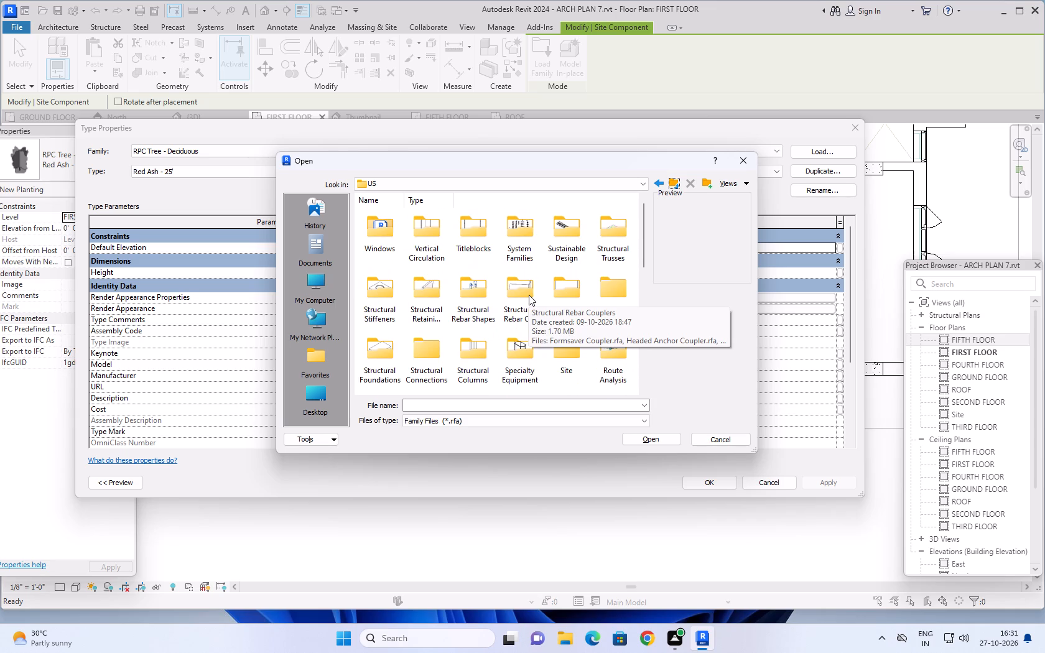
pyautogui.scroll(-1, 529, 295)
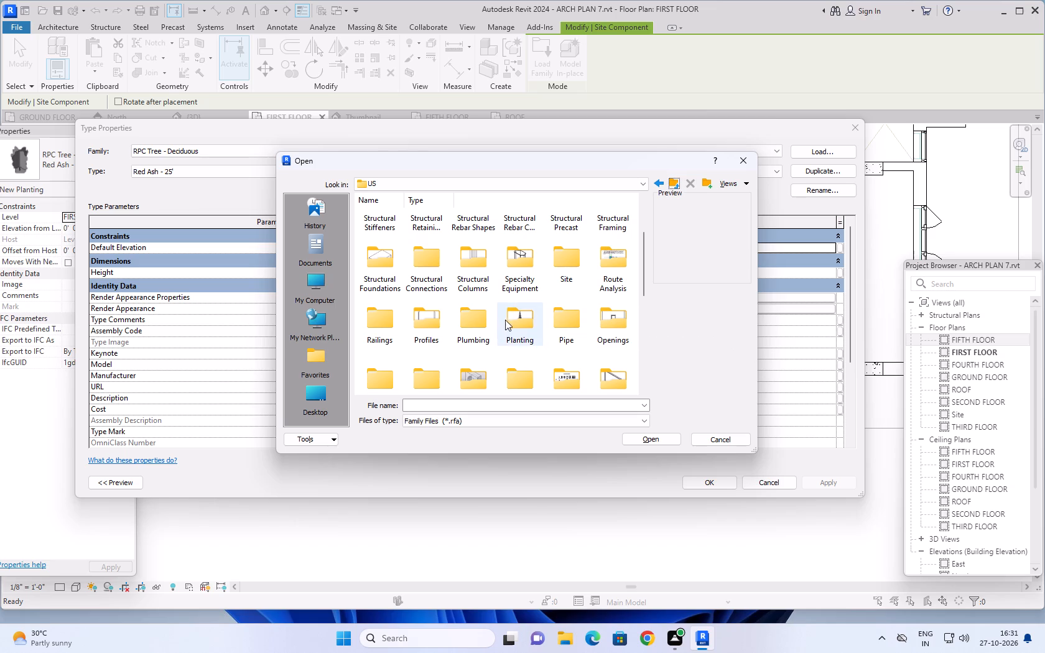
pyautogui.scroll(-1, 513, 319)
pyautogui.scroll(-2, 573, 302)
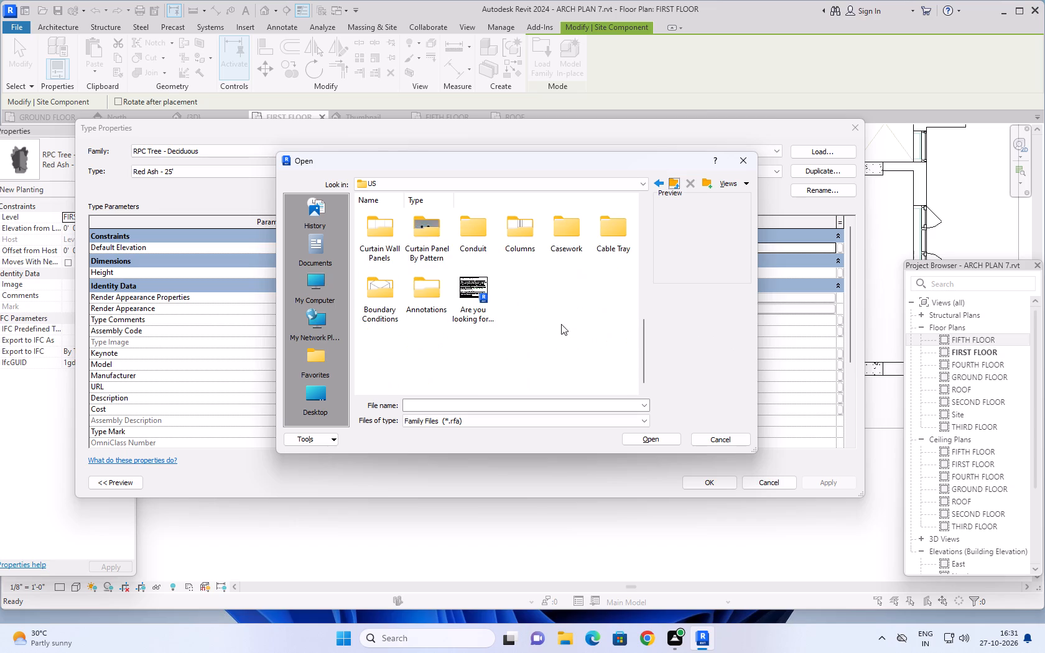
pyautogui.scroll(2, 558, 325)
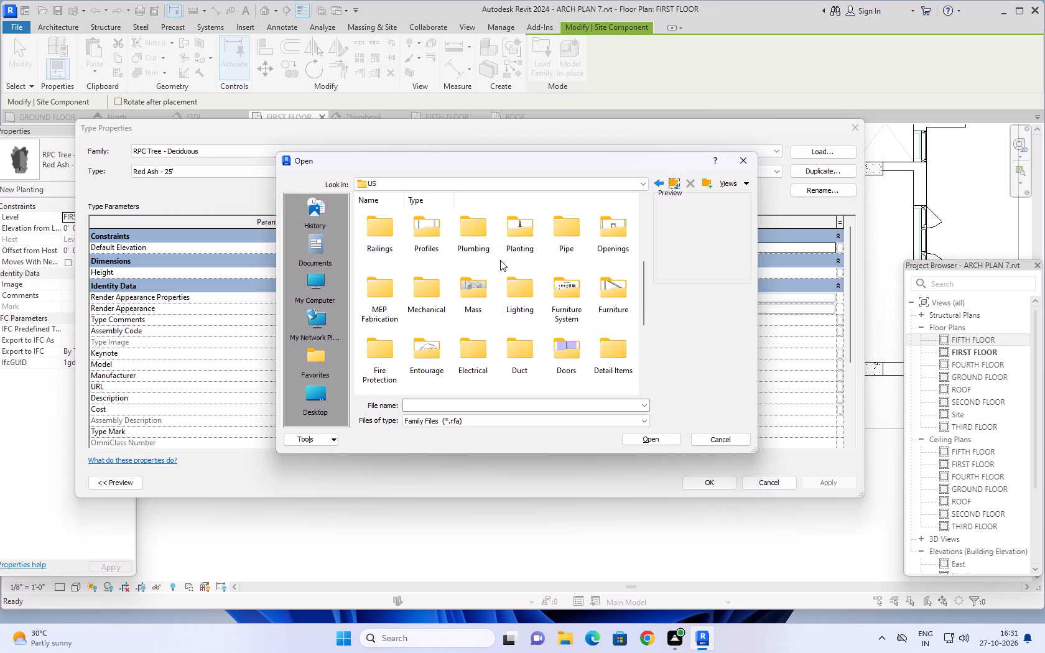
pyautogui.scroll(1, 499, 260)
# Check the contents of the Specialty Equipment, Site and Plumbing folders for a suitable family.
pyautogui.doubleClick(524, 276)
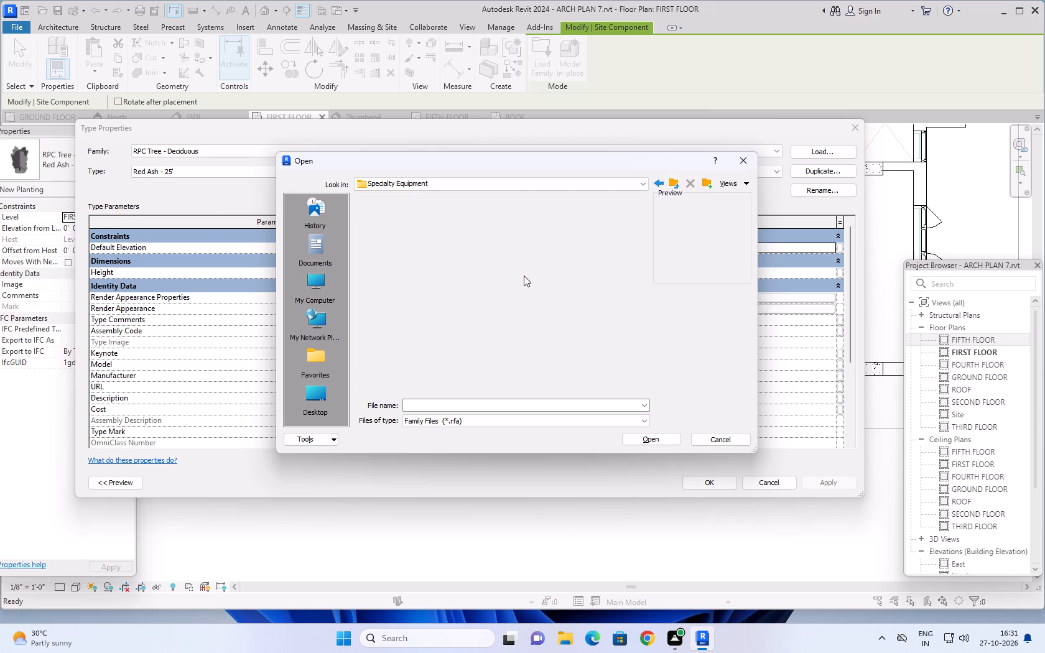
pyautogui.click(674, 181)
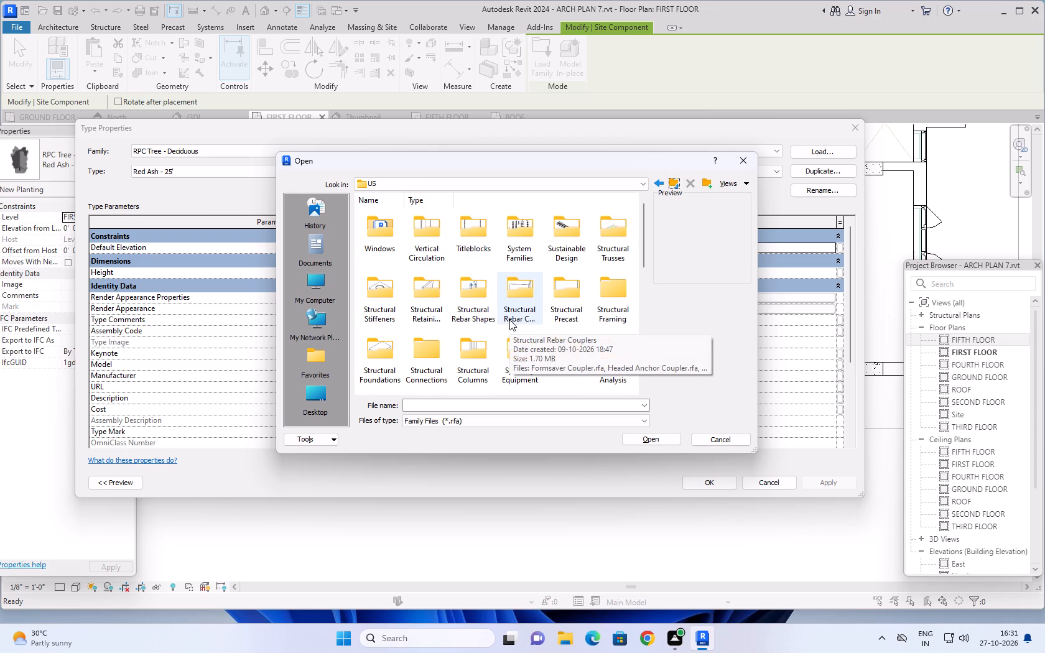
pyautogui.scroll(-1, 516, 307)
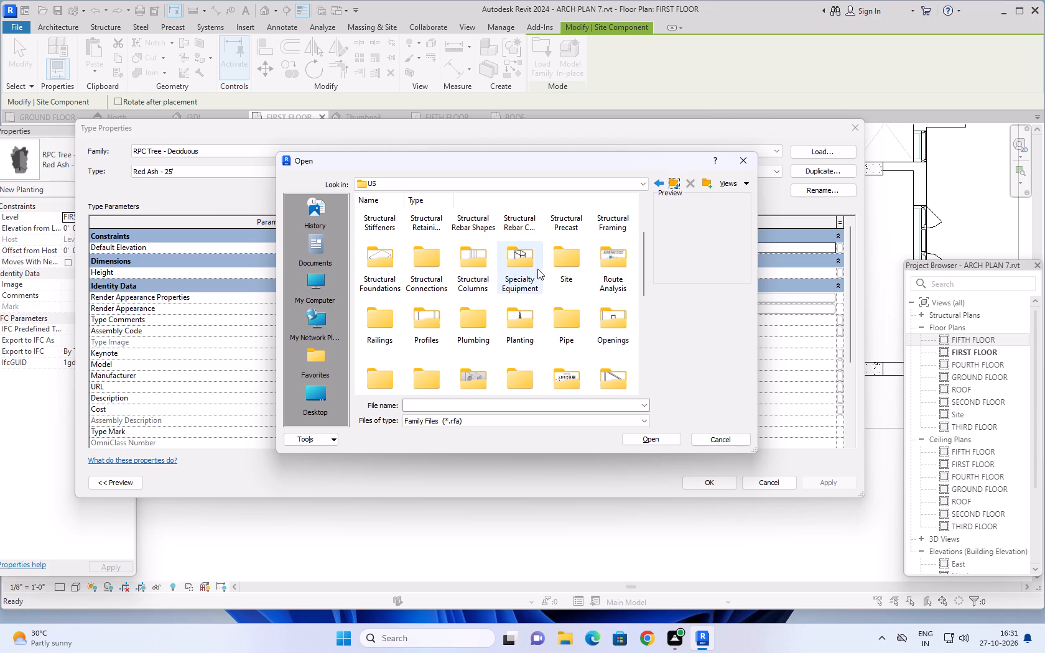
pyautogui.doubleClick(561, 265)
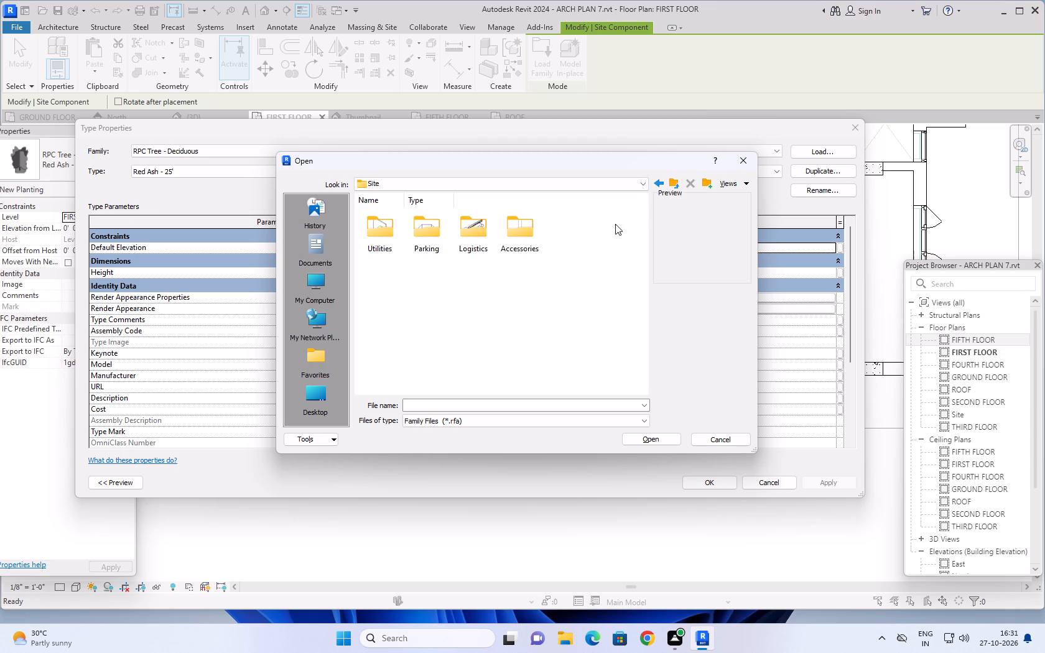
pyautogui.click(673, 186)
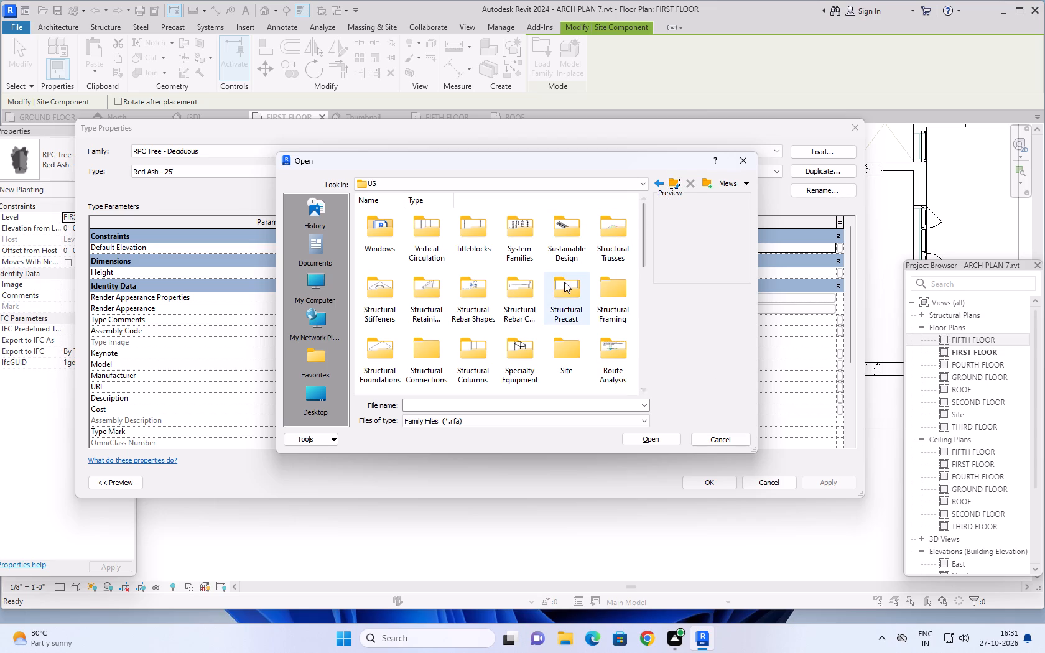
pyautogui.scroll(-1, 544, 290)
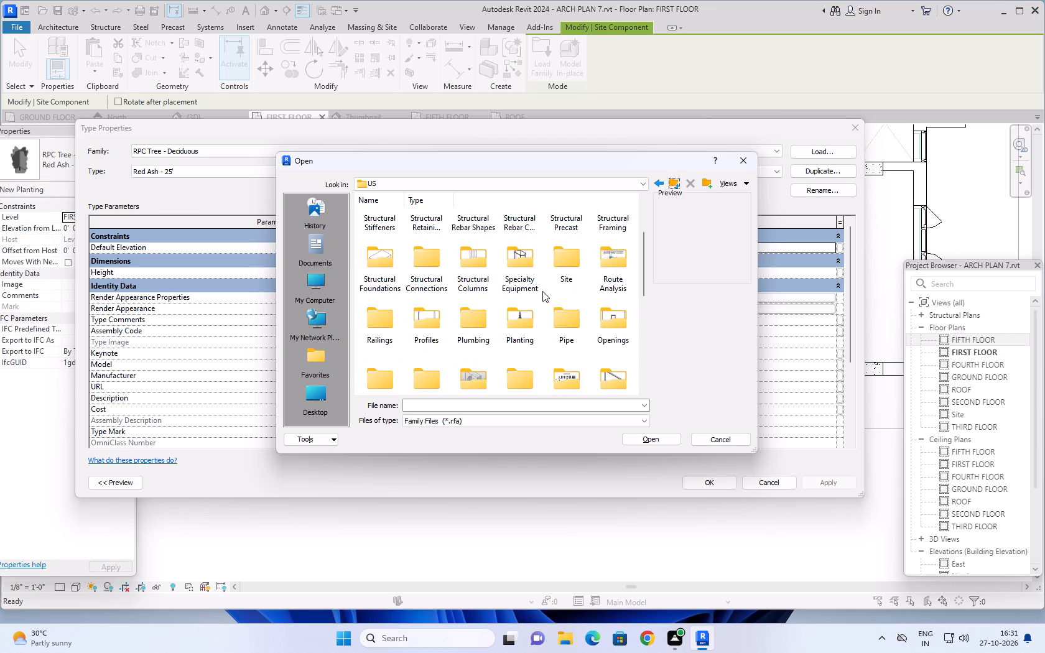
pyautogui.doubleClick(473, 312)
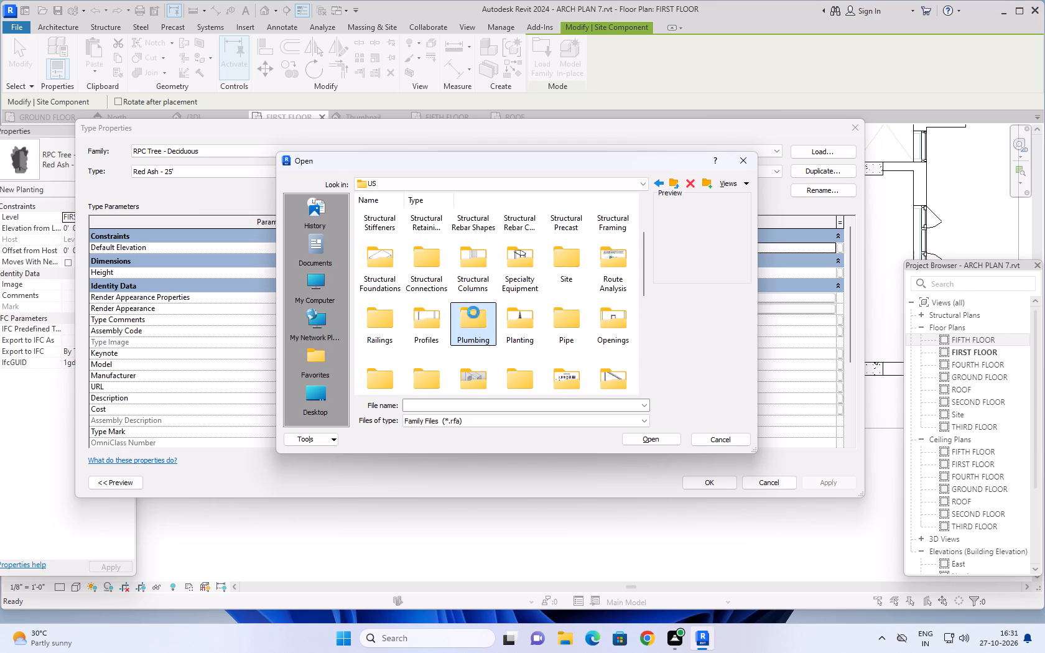
pyautogui.click(670, 184)
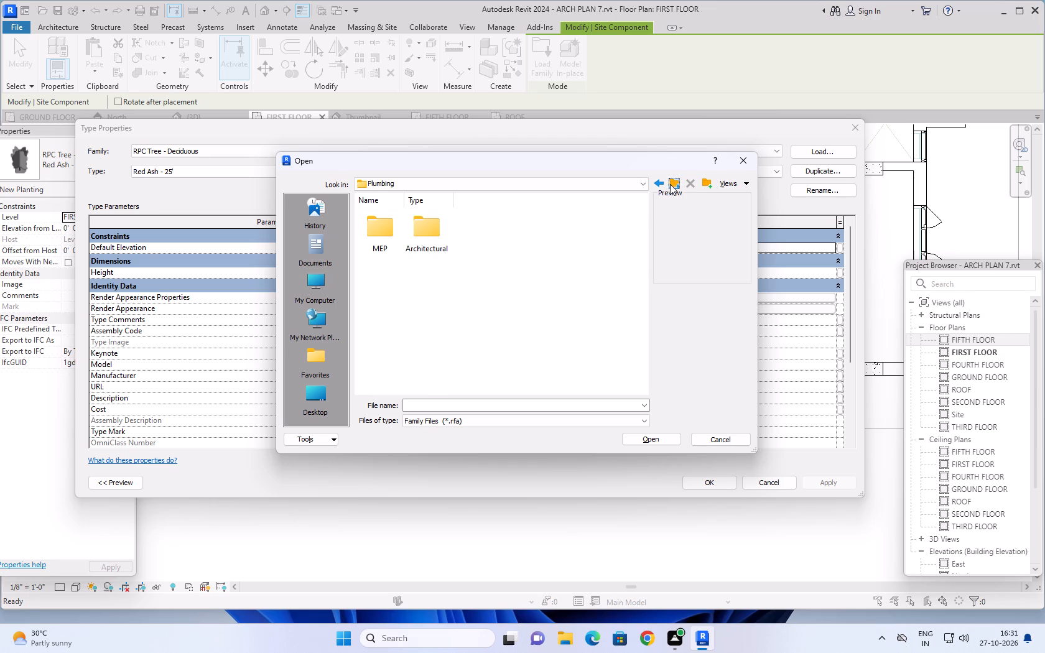
# Recheck the Specialty Equipment folder of the US library for a suitable component family.
pyautogui.scroll(-2, 531, 307)
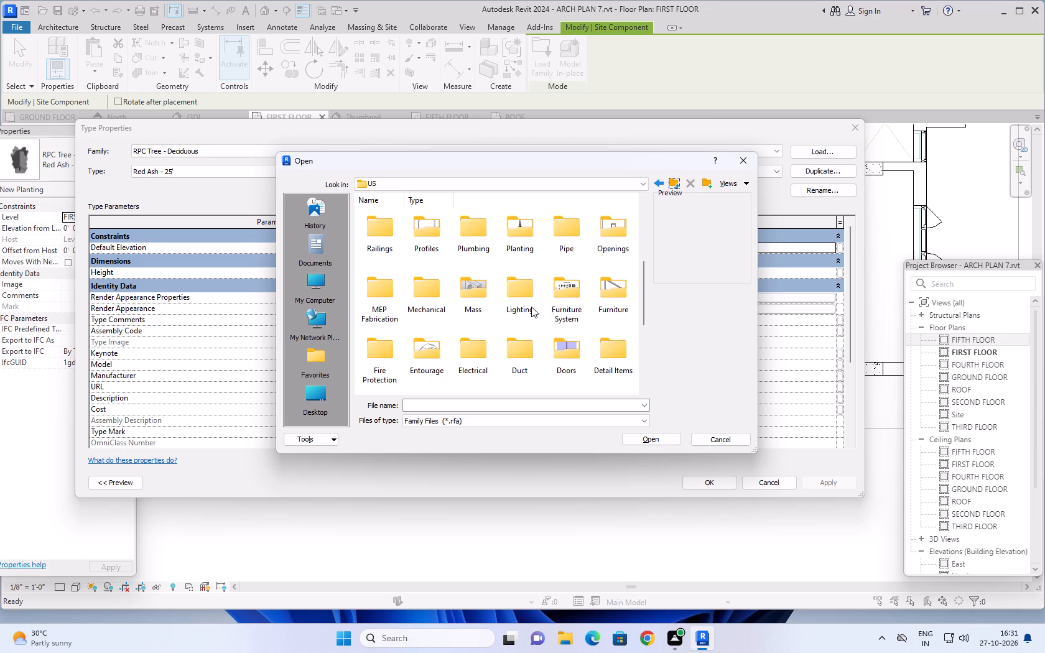
pyautogui.scroll(1, 558, 302)
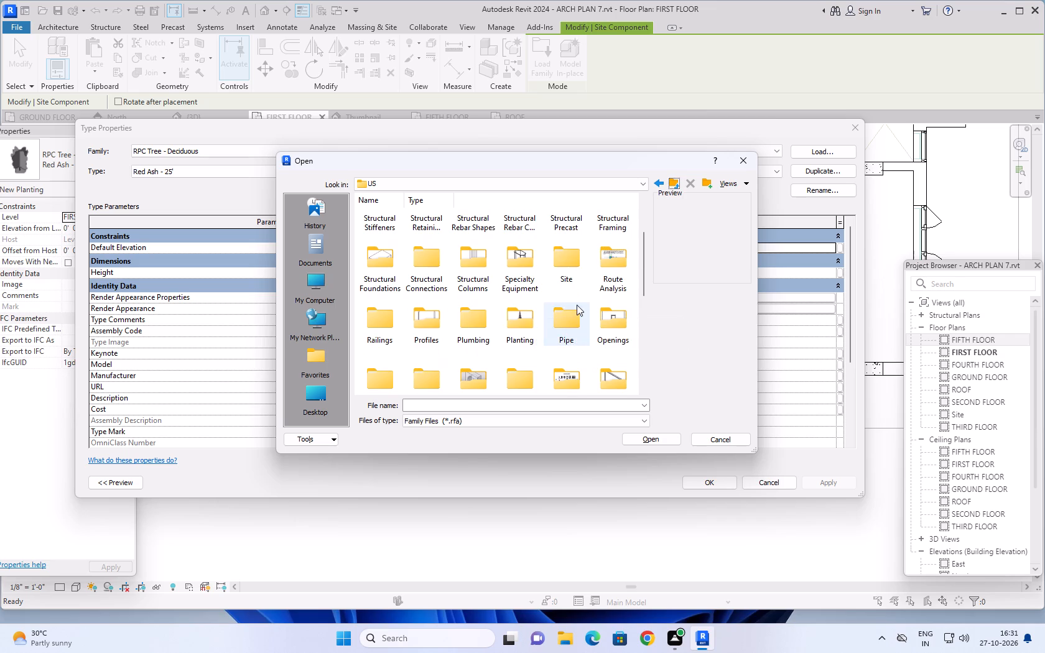
pyautogui.doubleClick(516, 266)
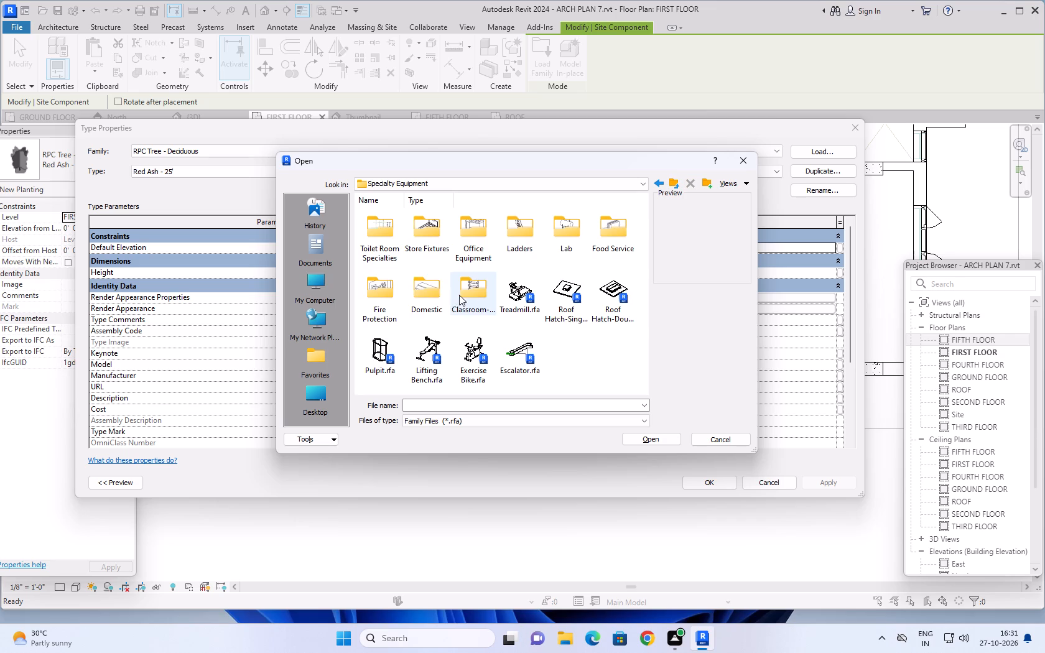
pyautogui.scroll(-4, 530, 272)
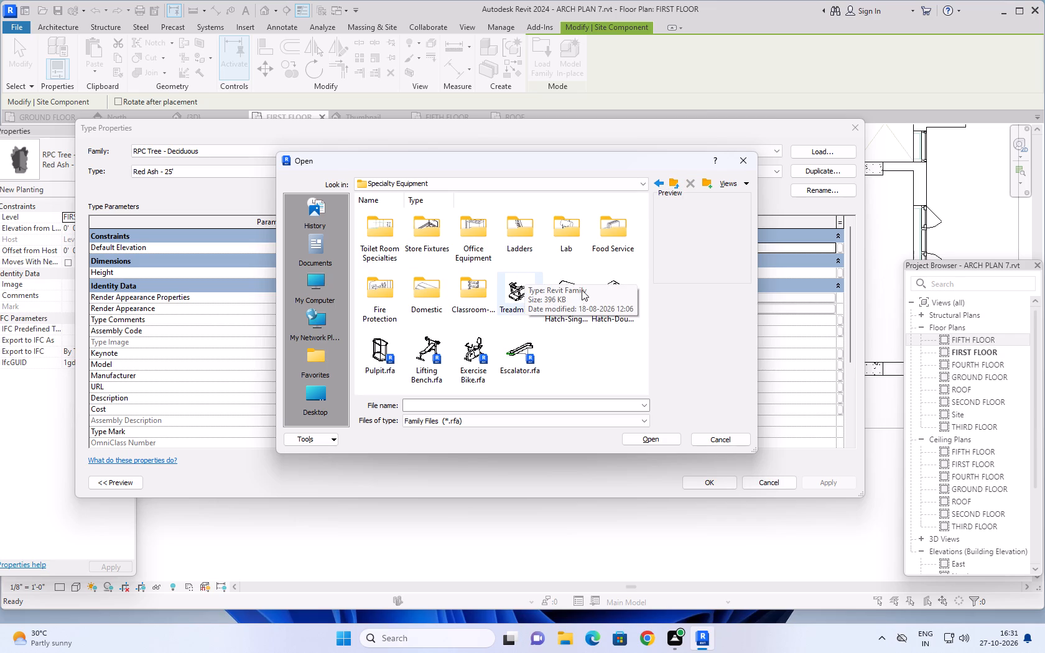
pyautogui.click(672, 183)
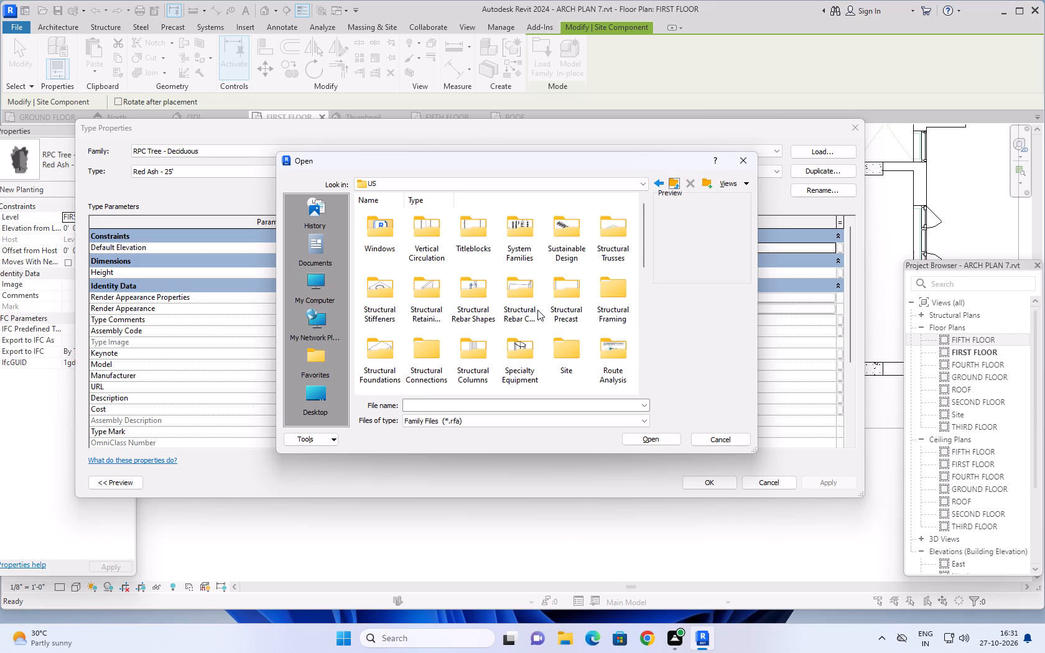
# Look through the Accessories families in the Site folder and the tree and shrub families in the Planting folder.
pyautogui.doubleClick(565, 352)
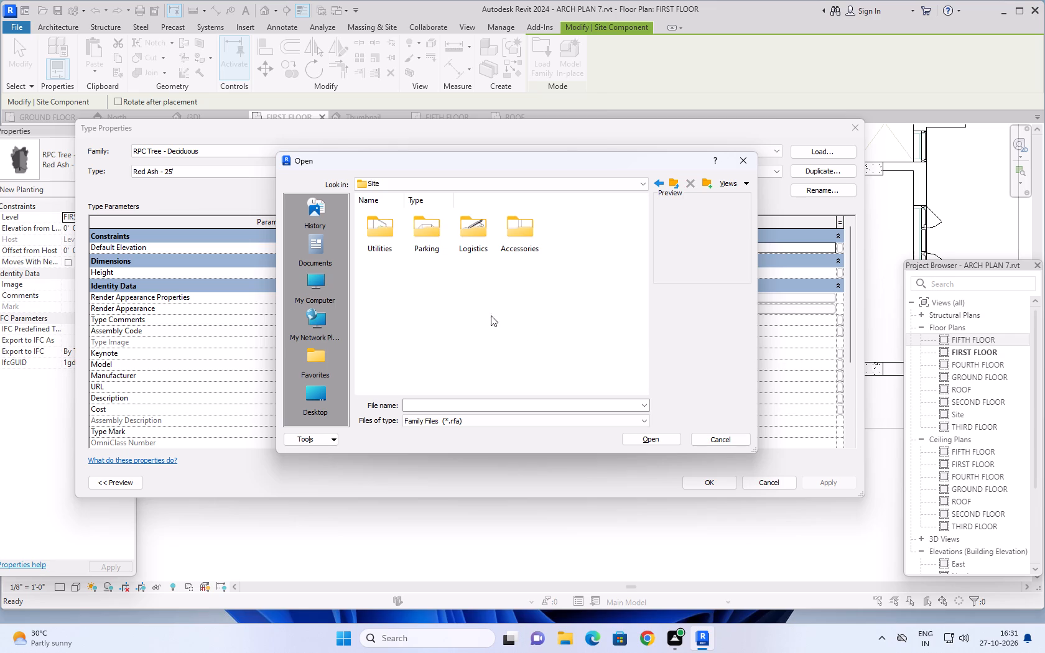
pyautogui.doubleClick(527, 242)
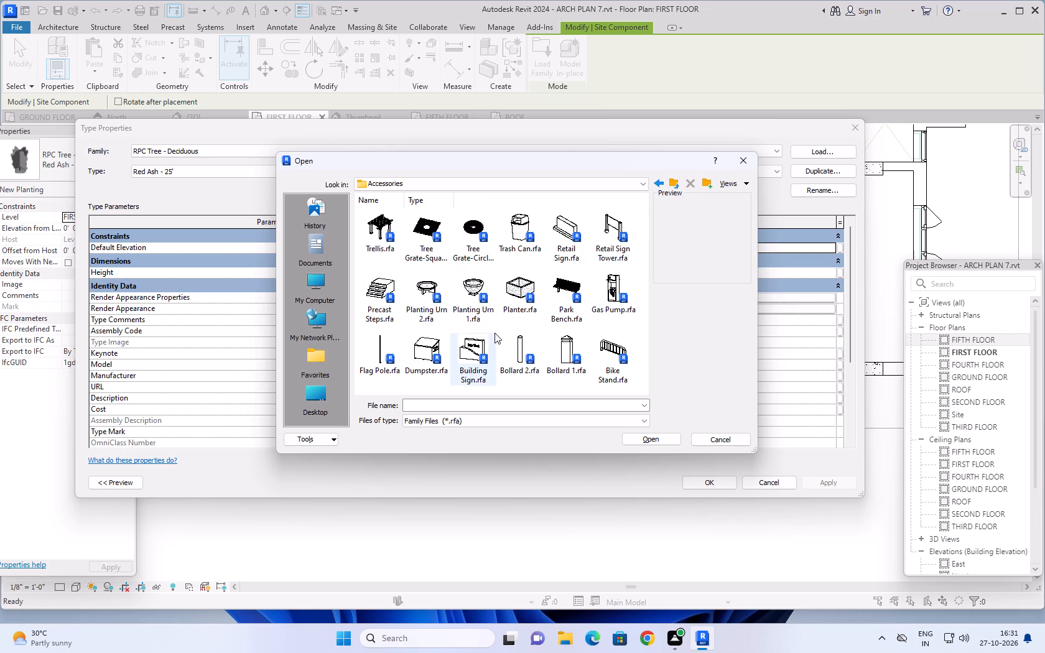
pyautogui.scroll(-3, 495, 316)
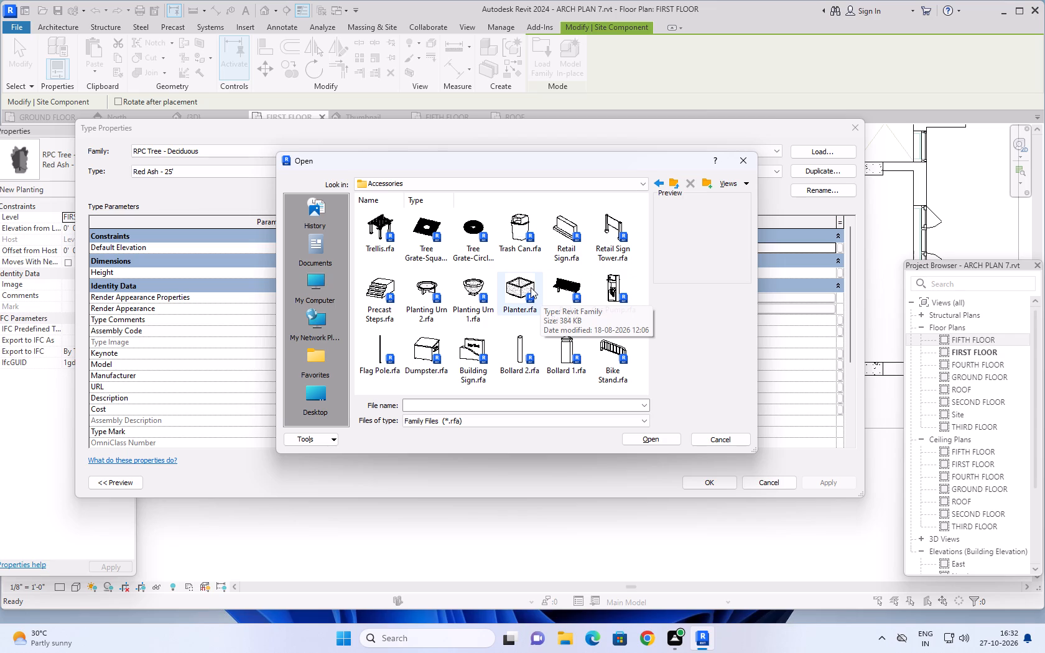
pyautogui.click(671, 183)
pyautogui.click(672, 185)
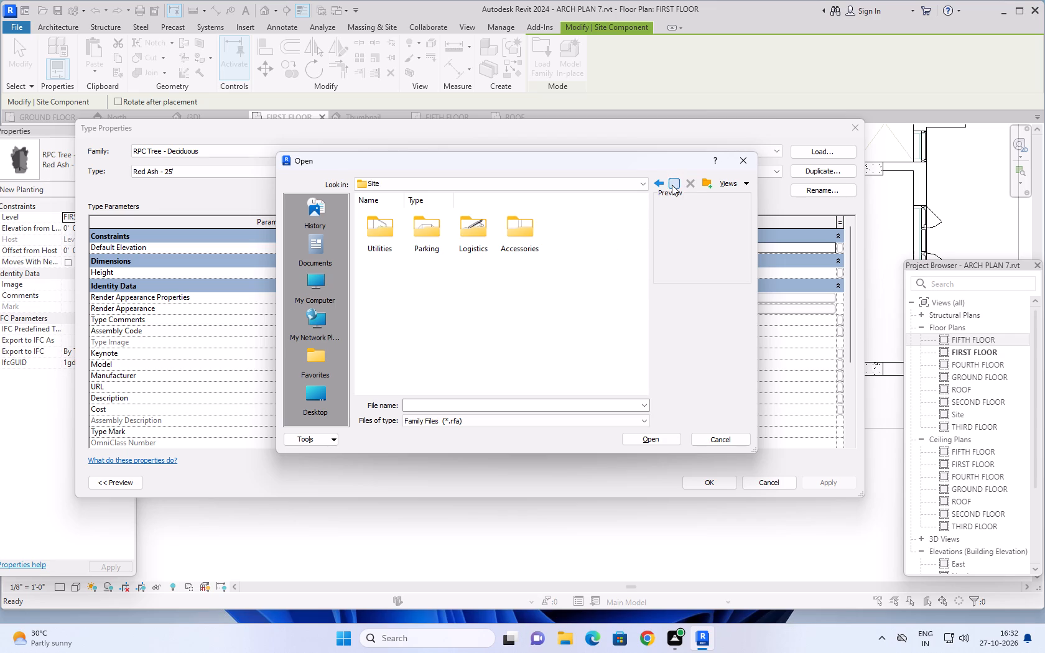
pyautogui.scroll(-2, 532, 279)
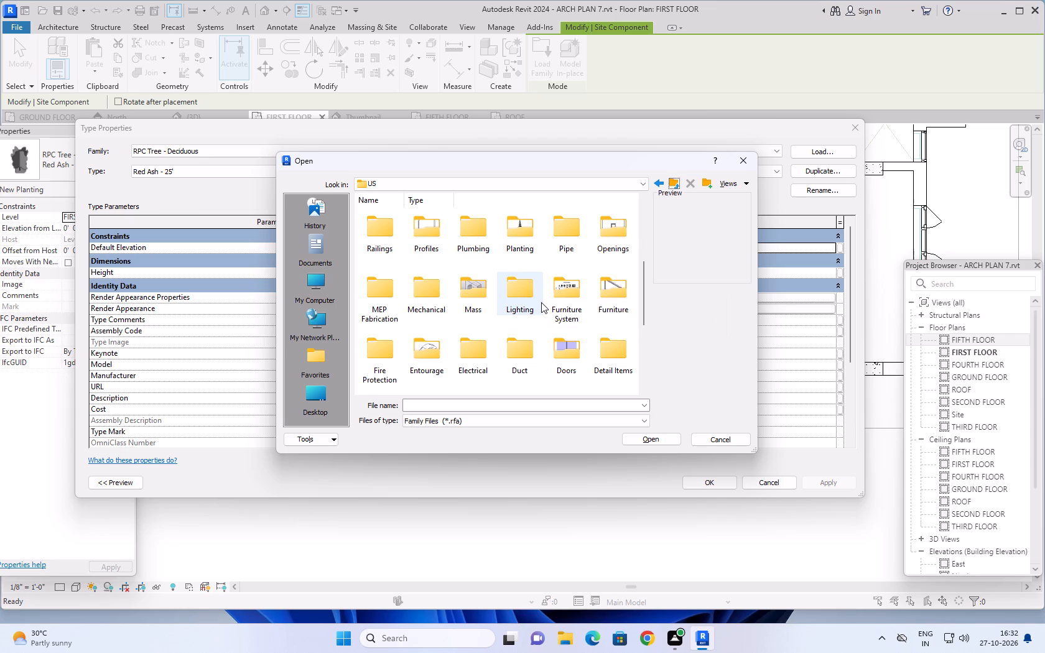
pyautogui.doubleClick(521, 248)
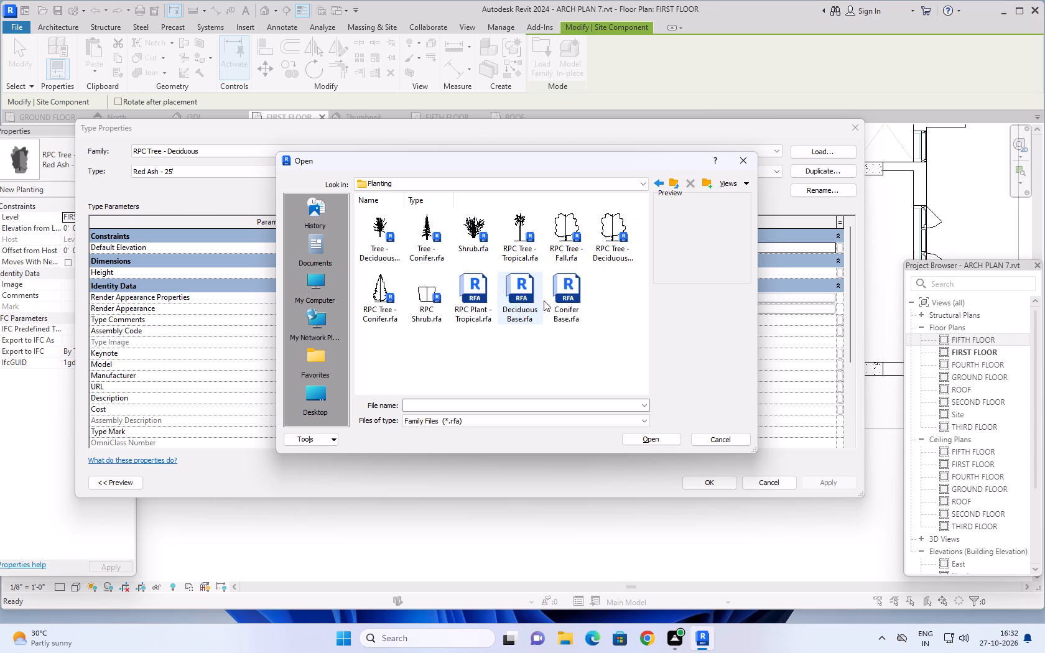
pyautogui.click(670, 185)
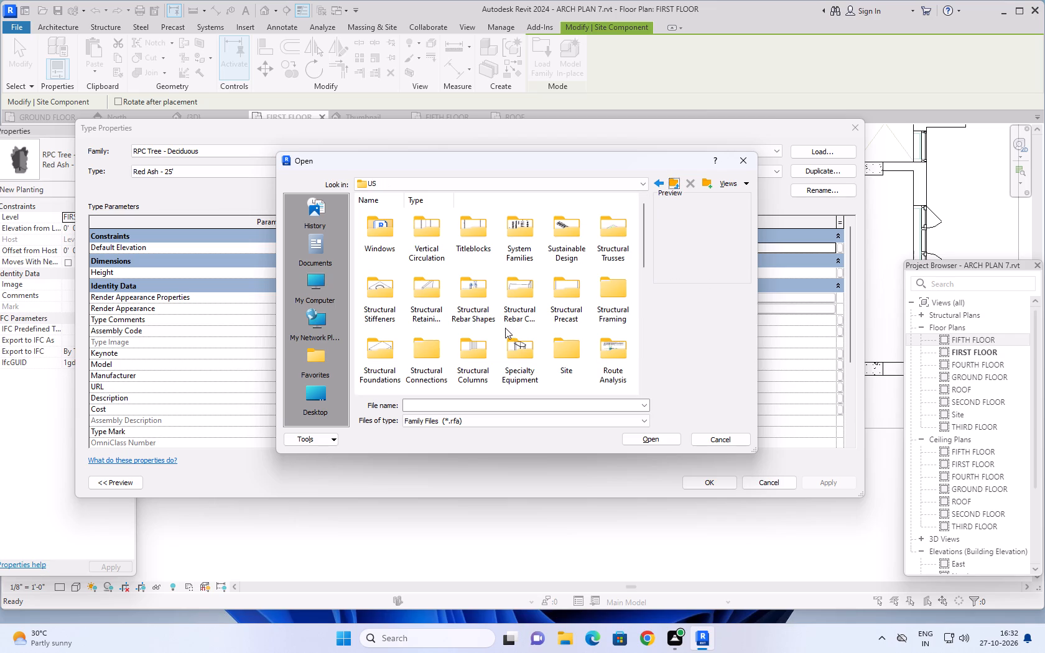
# Survey the remaining US library categories and examine the families in the Mass folder.
pyautogui.scroll(-2, 511, 319)
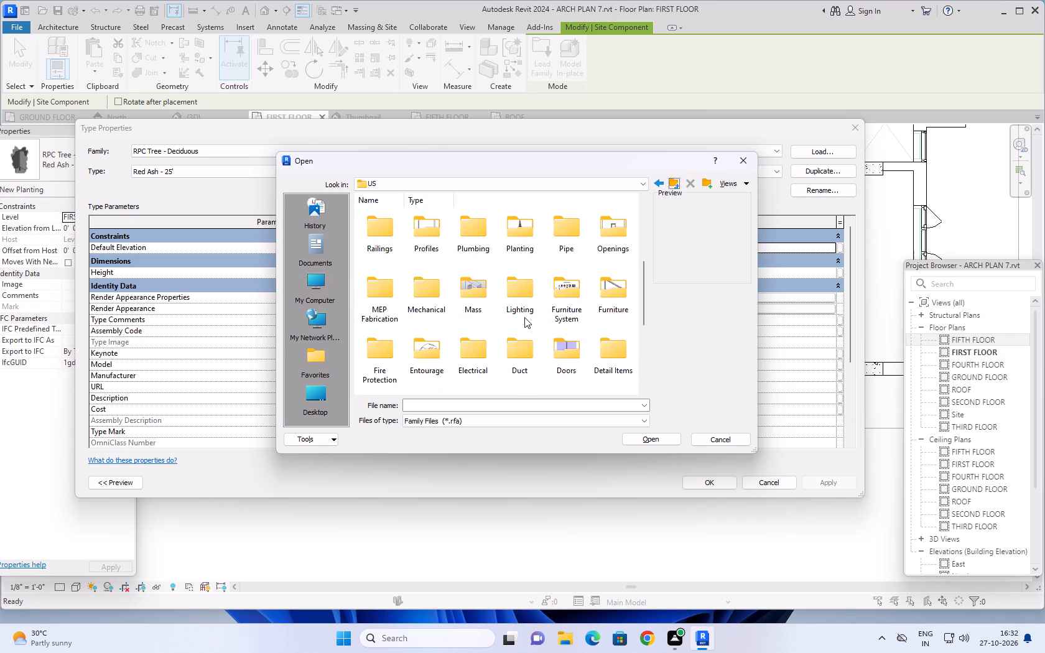
pyautogui.scroll(-2, 526, 318)
pyautogui.scroll(1, 539, 333)
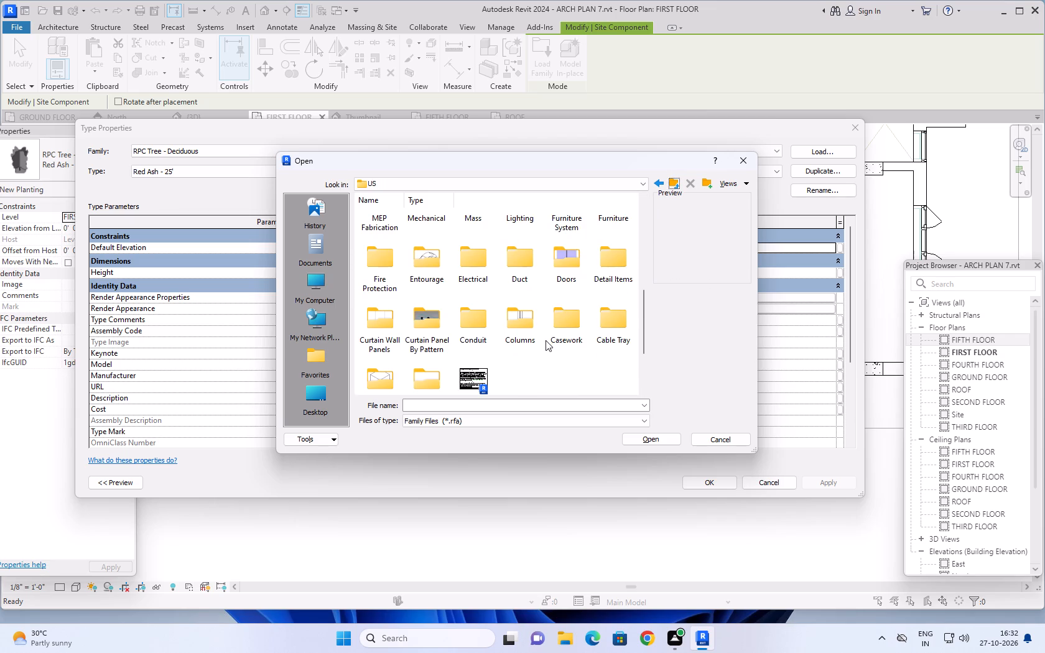
pyautogui.scroll(-2, 547, 343)
pyautogui.scroll(1, 557, 339)
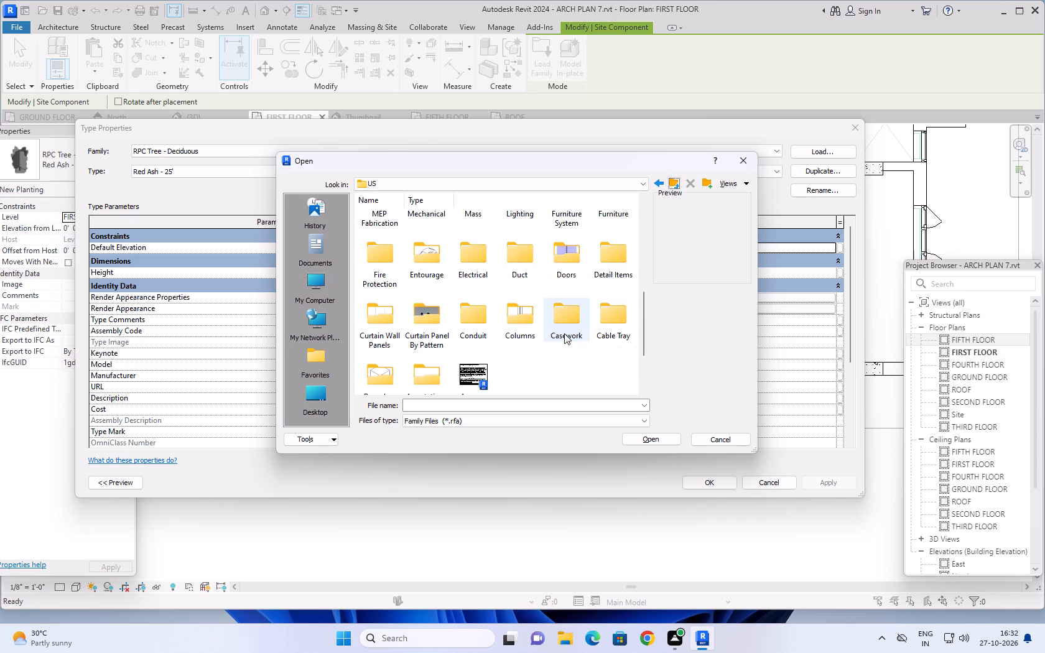
pyautogui.scroll(1, 561, 307)
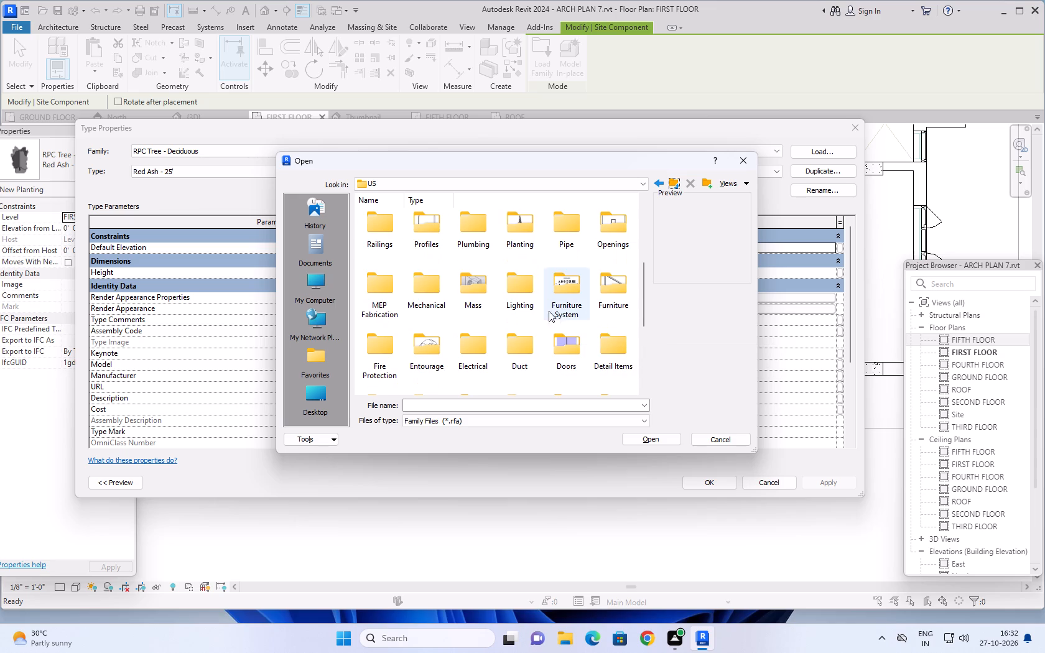
pyautogui.doubleClick(466, 289)
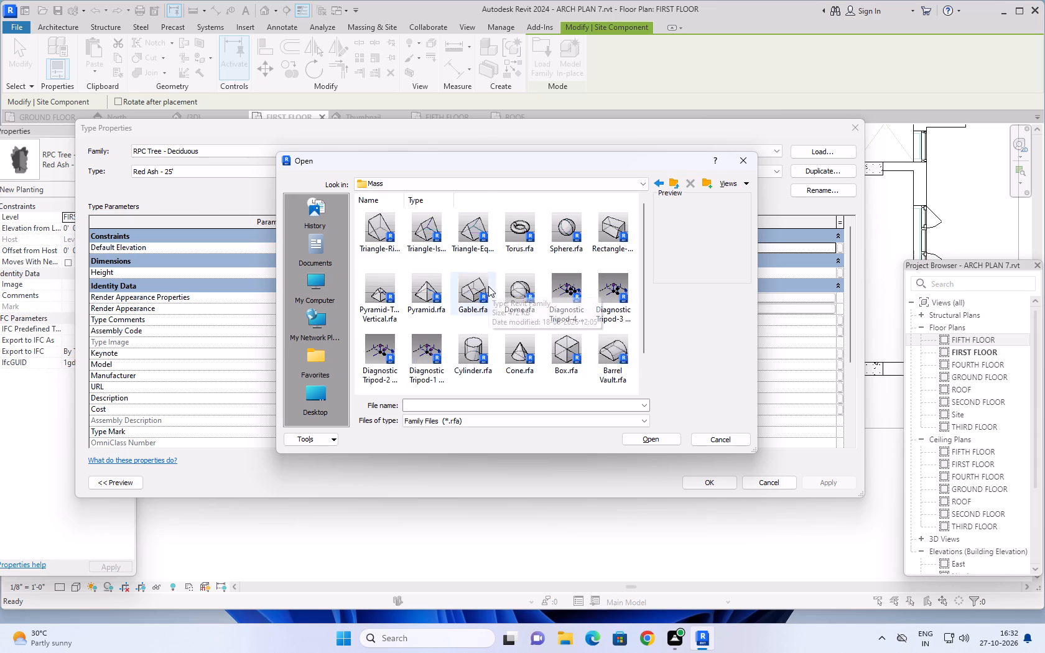
pyautogui.scroll(-4, 488, 286)
pyautogui.scroll(1, 503, 295)
pyautogui.scroll(3, 583, 253)
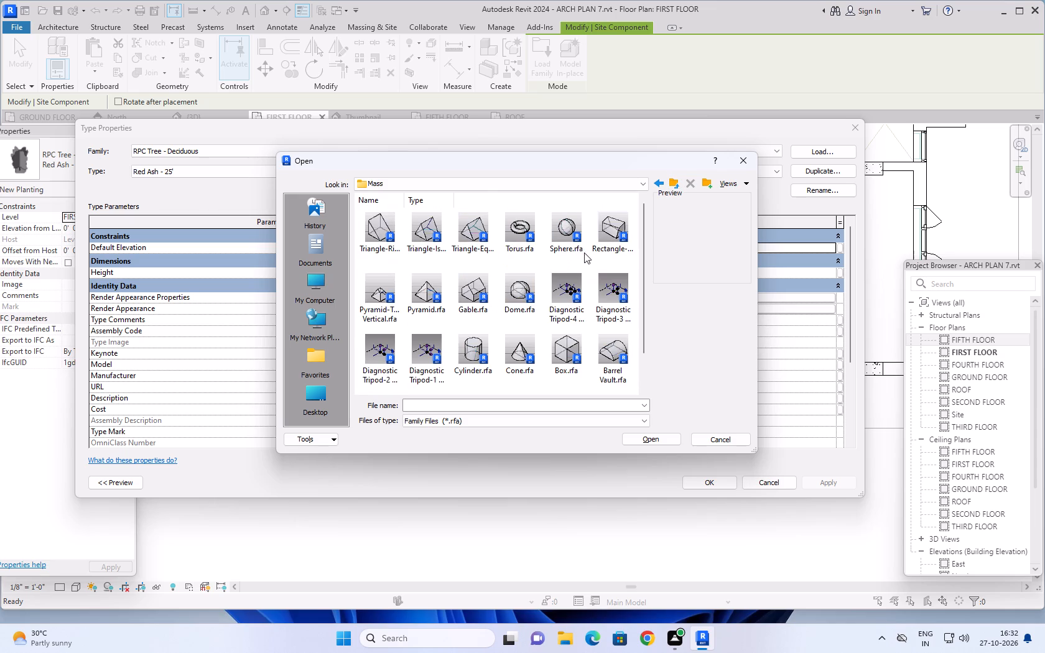
pyautogui.click(677, 184)
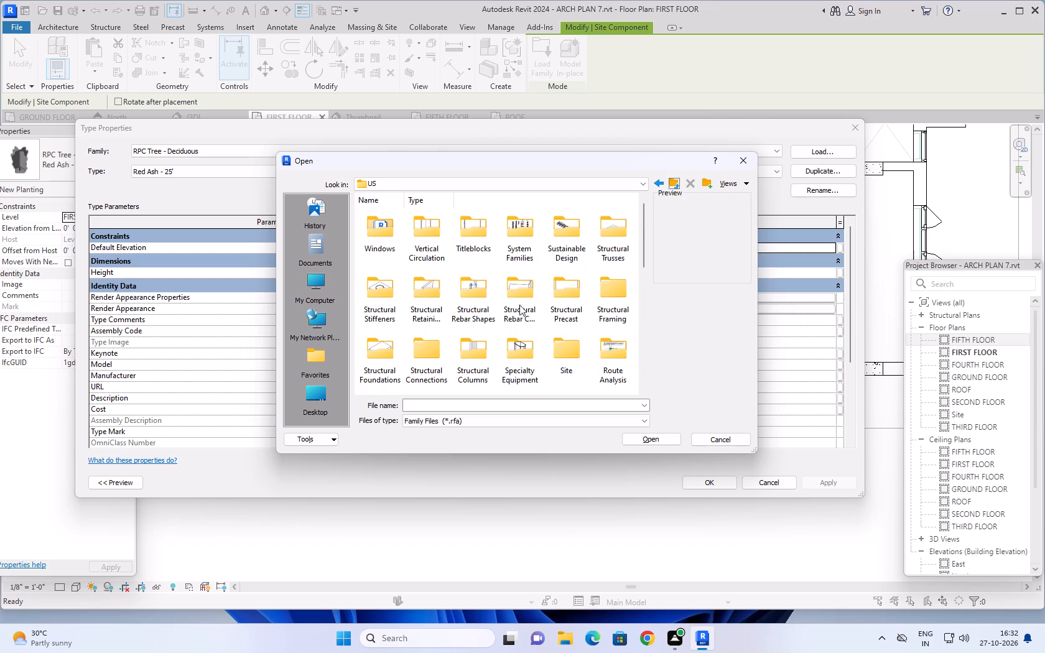
# Check the Furniture and Structural Rebar Couplers folders of the US library for a suitable family.
pyautogui.scroll(-3, 537, 308)
pyautogui.scroll(1, 537, 315)
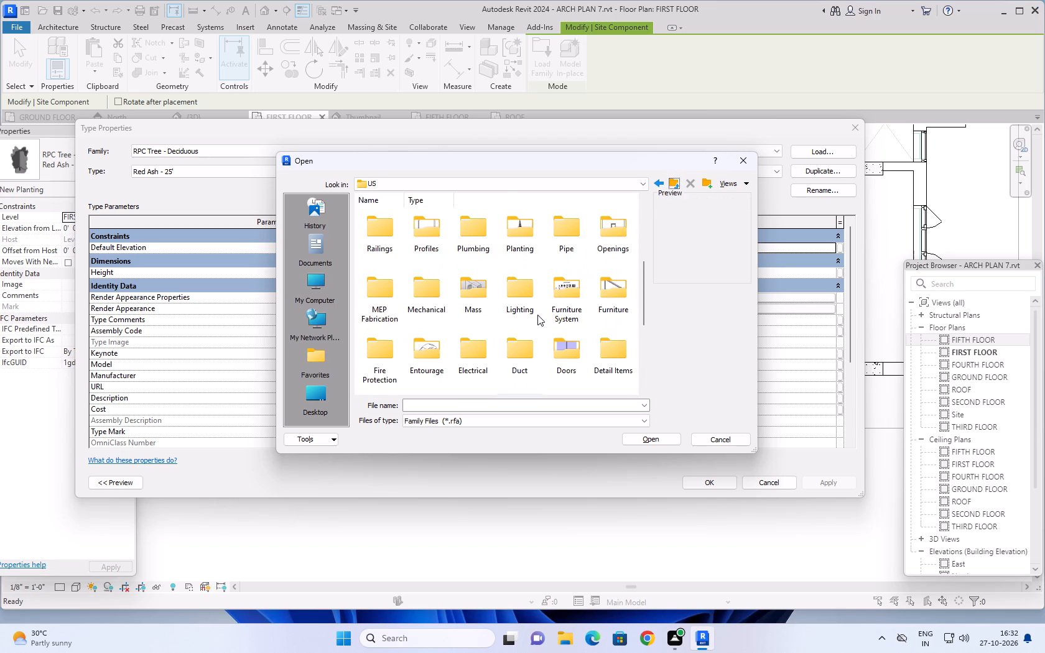
pyautogui.doubleClick(603, 297)
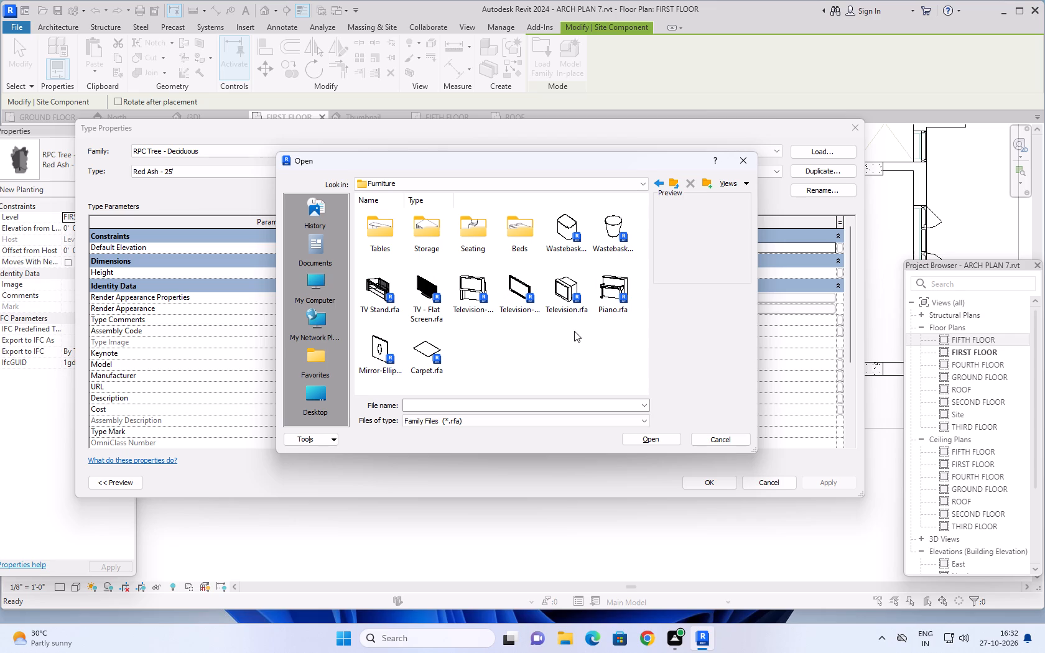
pyautogui.click(674, 181)
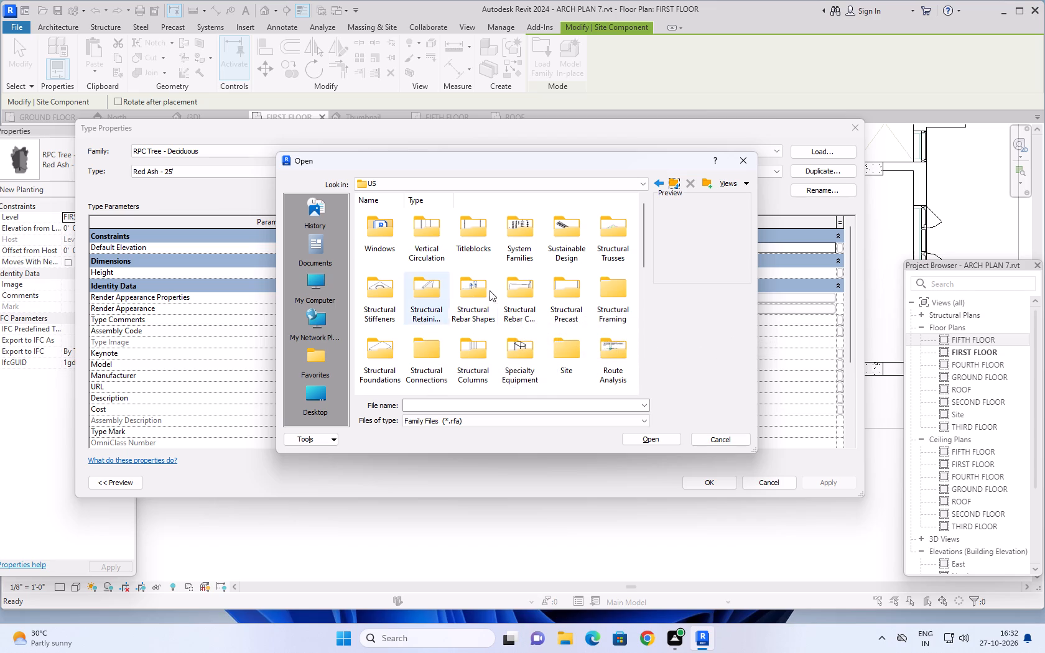
pyautogui.scroll(4, 526, 269)
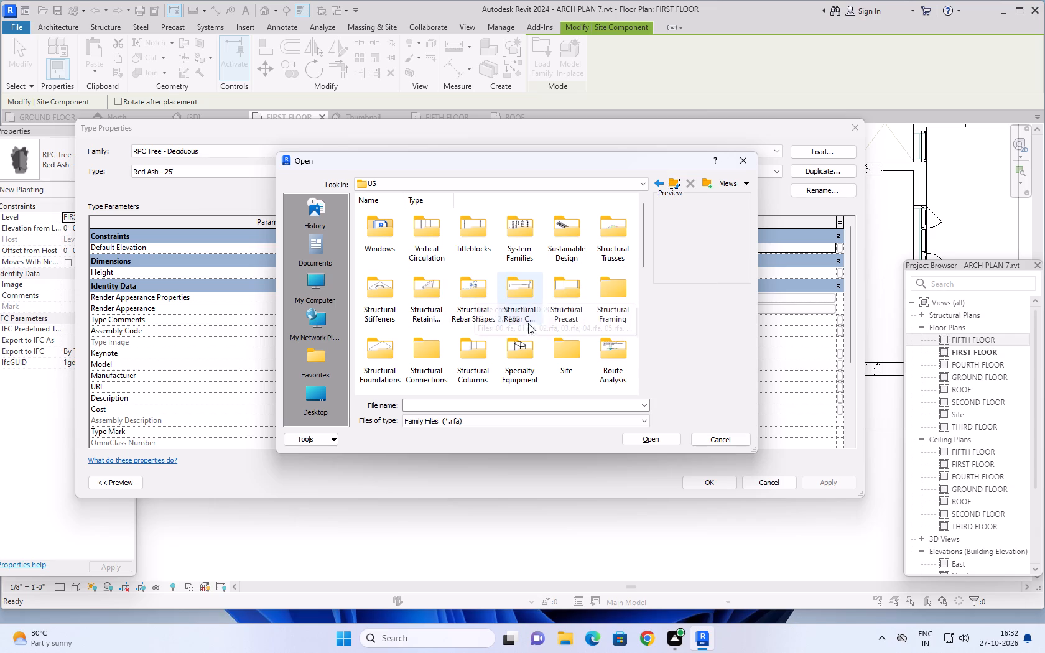
pyautogui.doubleClick(524, 303)
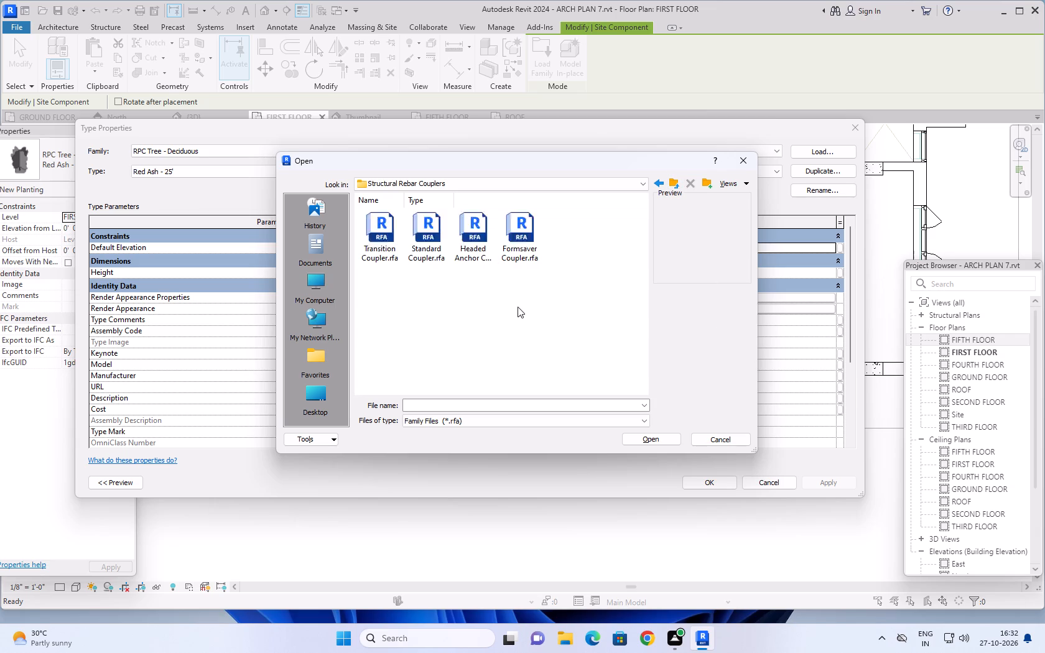
pyautogui.click(674, 175)
pyautogui.click(675, 183)
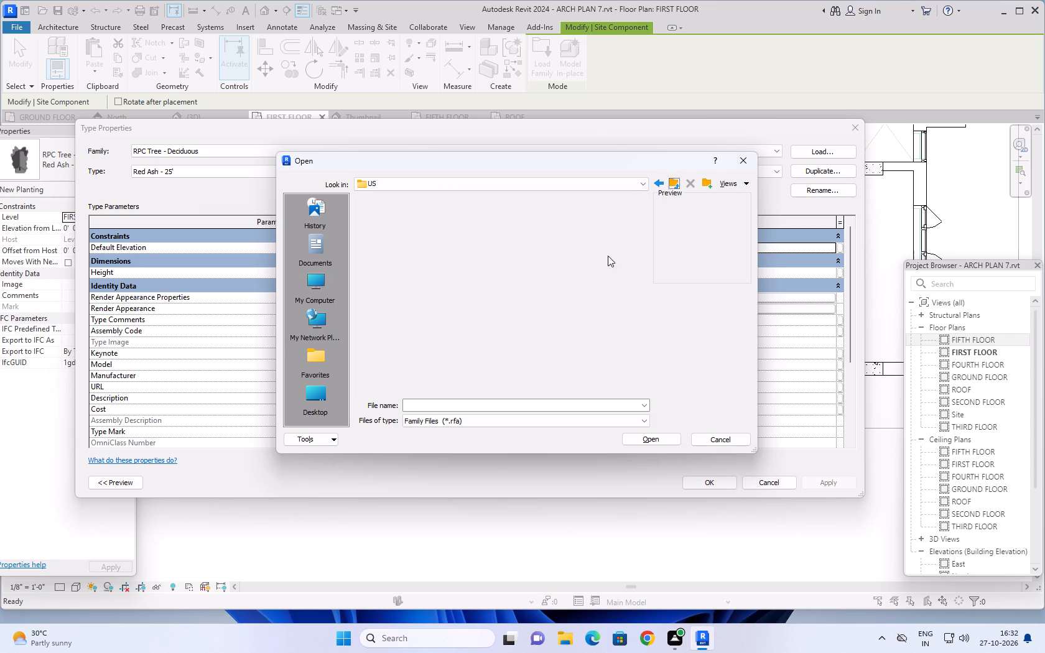
# Check the Annotations folder and its Architectural subfolder for a suitable family, and return to the US library's category folders.
pyautogui.scroll(-2, 554, 314)
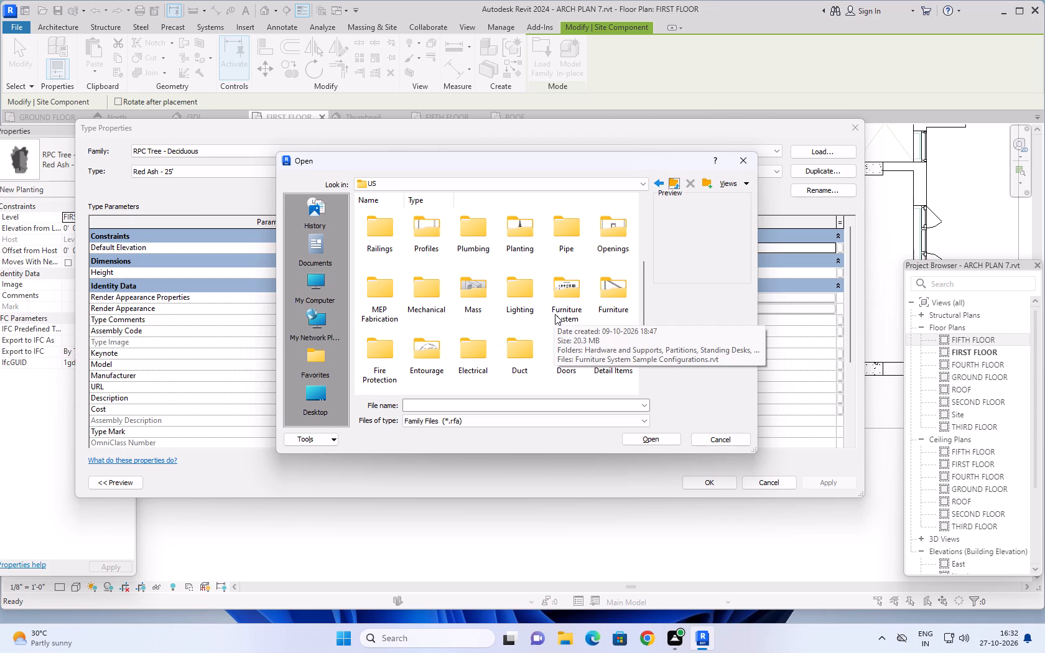
pyautogui.scroll(-2, 486, 296)
pyautogui.scroll(1, 493, 297)
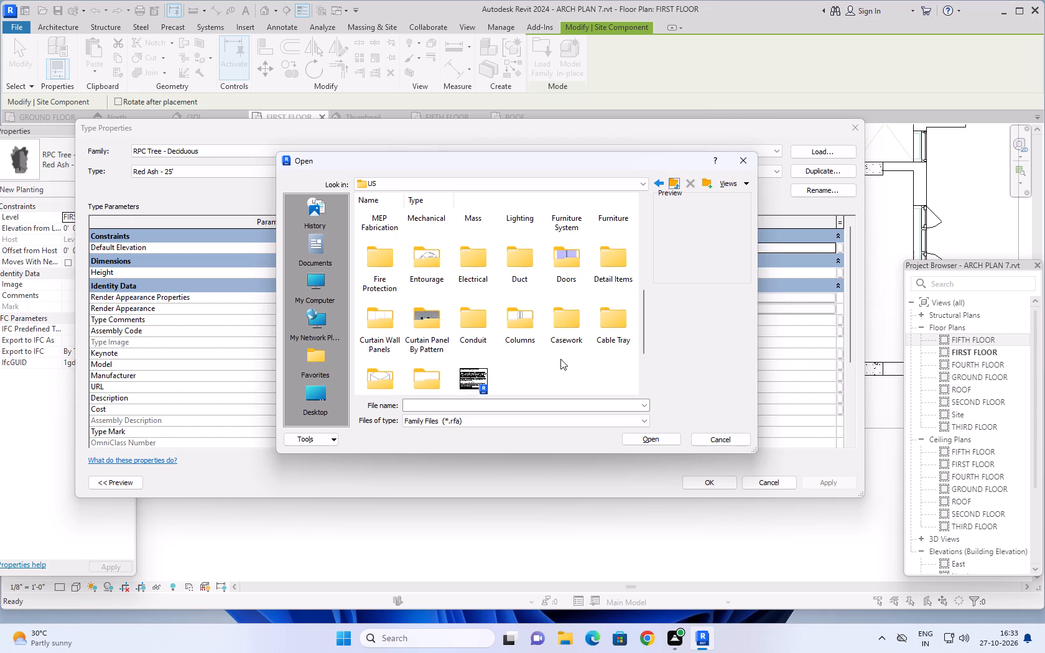
pyautogui.scroll(-1, 551, 367)
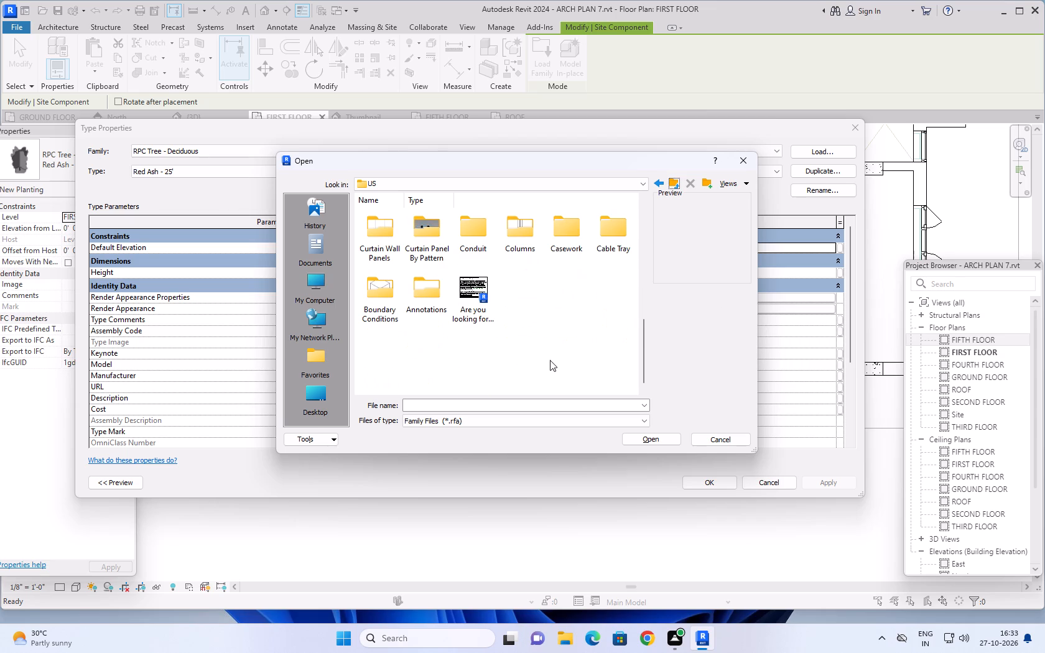
pyautogui.doubleClick(432, 312)
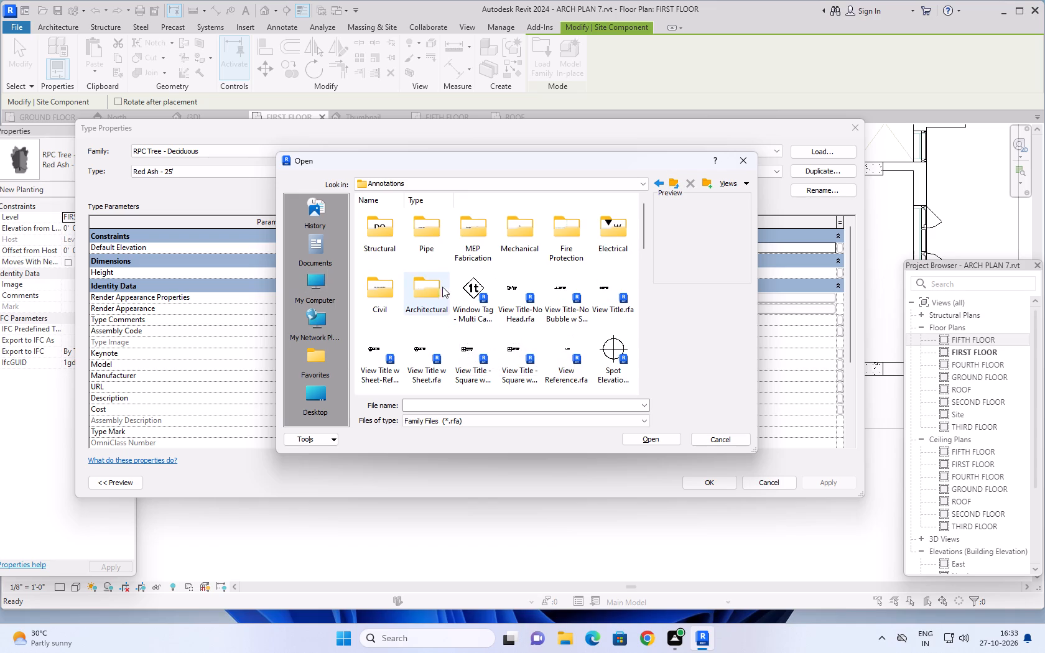
pyautogui.doubleClick(425, 288)
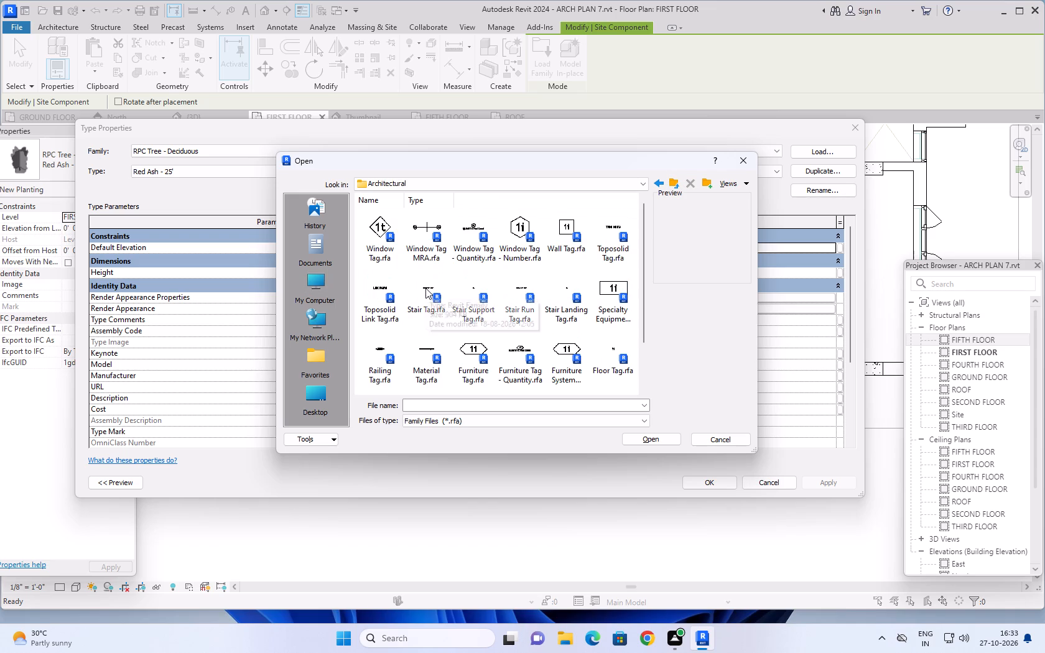
pyautogui.click(673, 187)
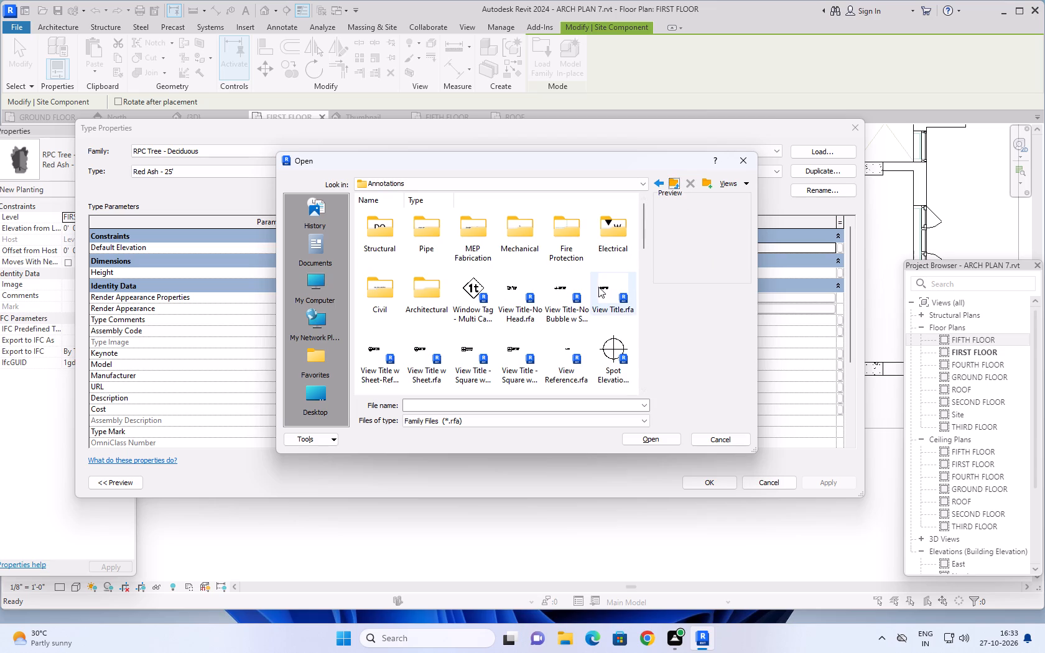
pyautogui.scroll(9, 598, 287)
pyautogui.click(677, 181)
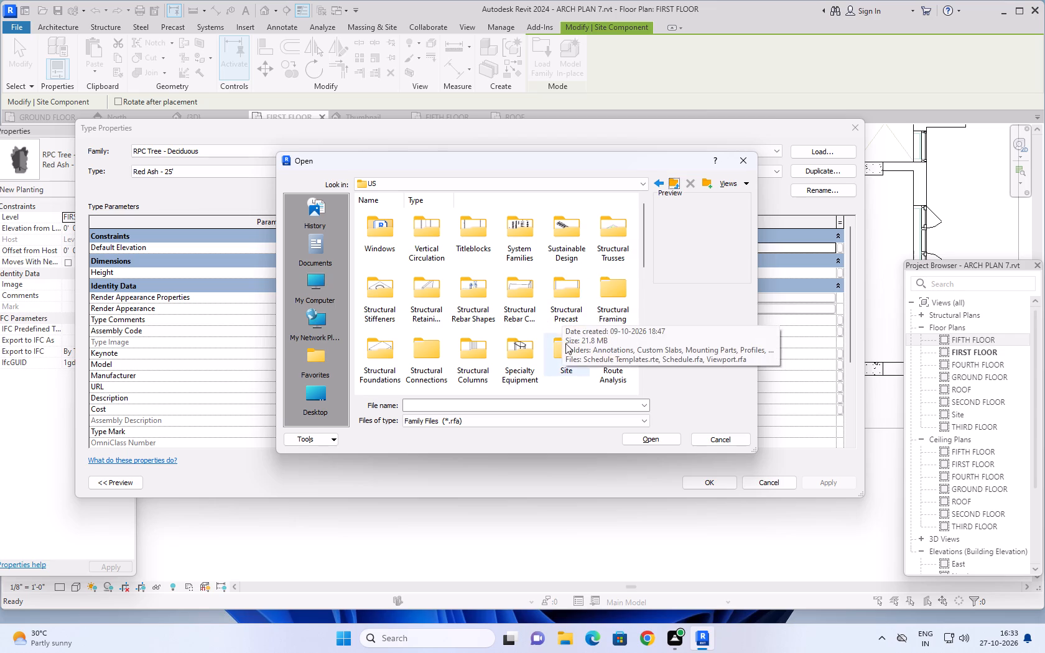
pyautogui.scroll(1, 561, 327)
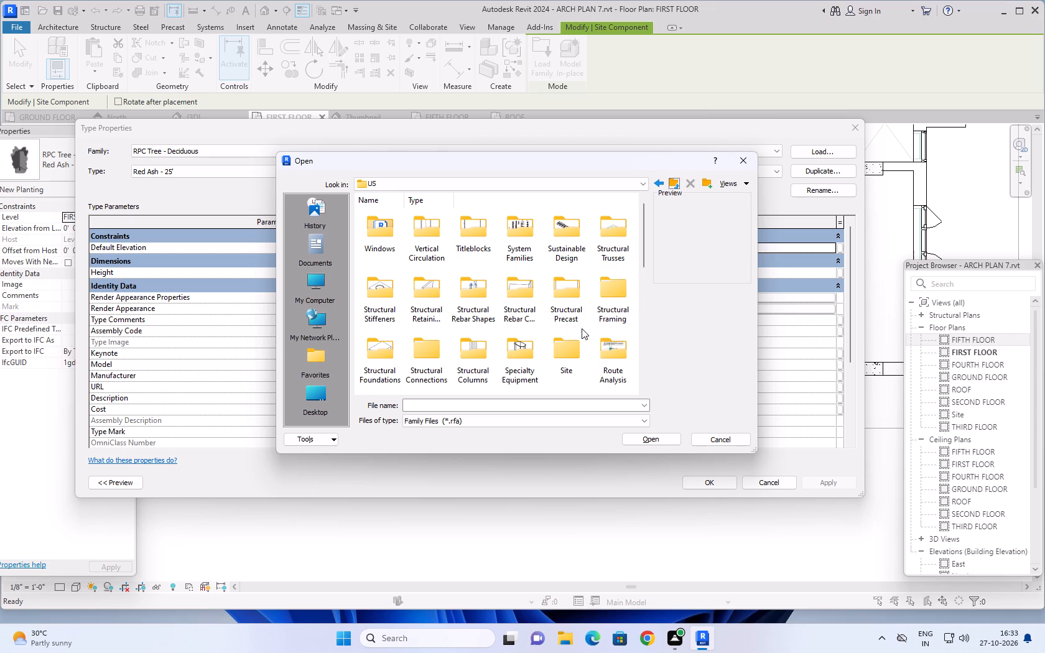
pyautogui.scroll(4, 582, 328)
pyautogui.scroll(6, 541, 261)
# Check the Route Analysis folder and the Furniture folder with its Beds subfolder for a suitable family, and return to the US library's category folders.
pyautogui.scroll(-1, 541, 261)
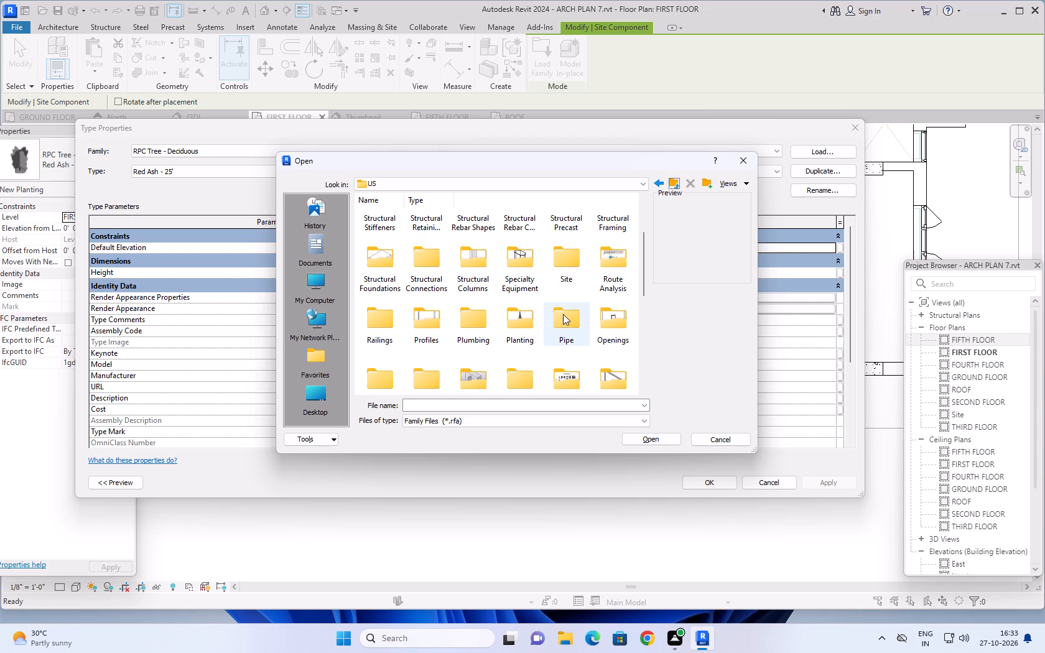
pyautogui.doubleClick(618, 272)
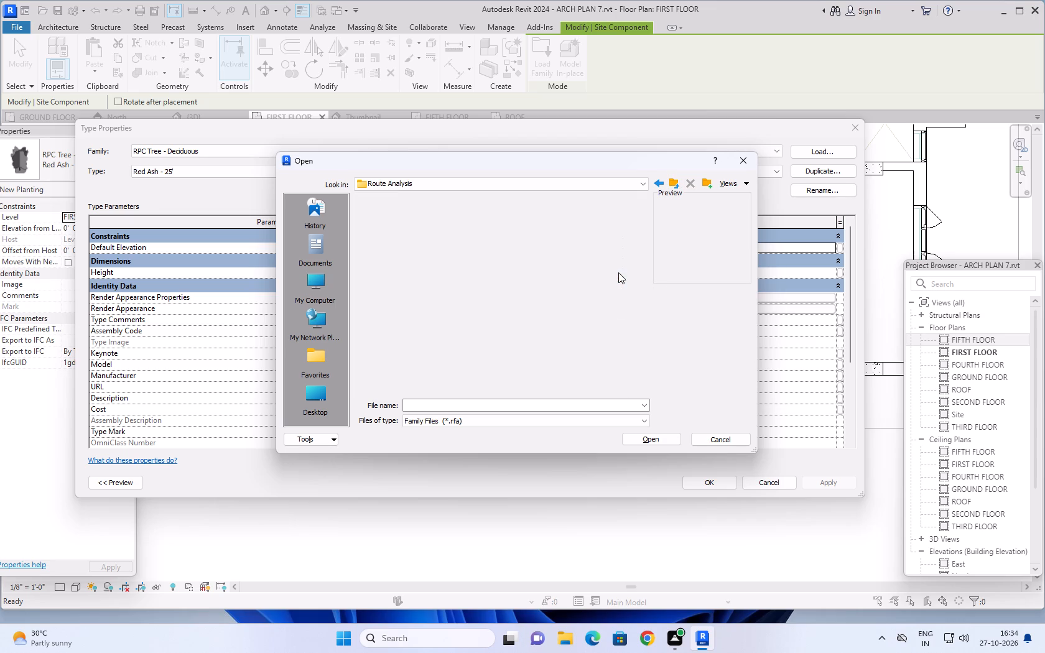
pyautogui.click(677, 186)
pyautogui.scroll(-2, 584, 282)
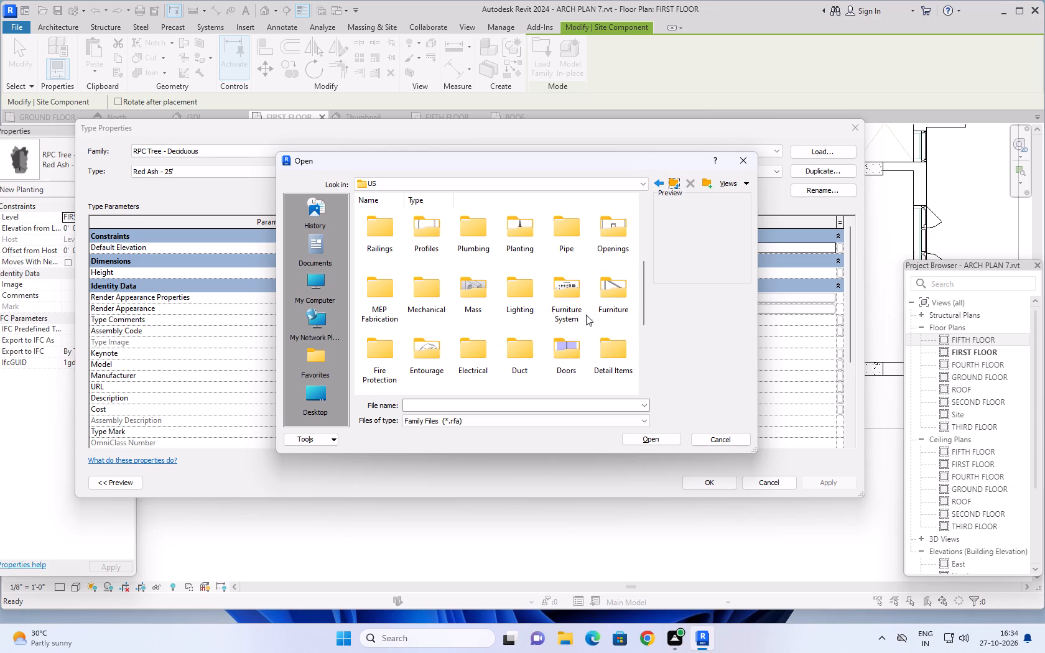
pyautogui.doubleClick(611, 291)
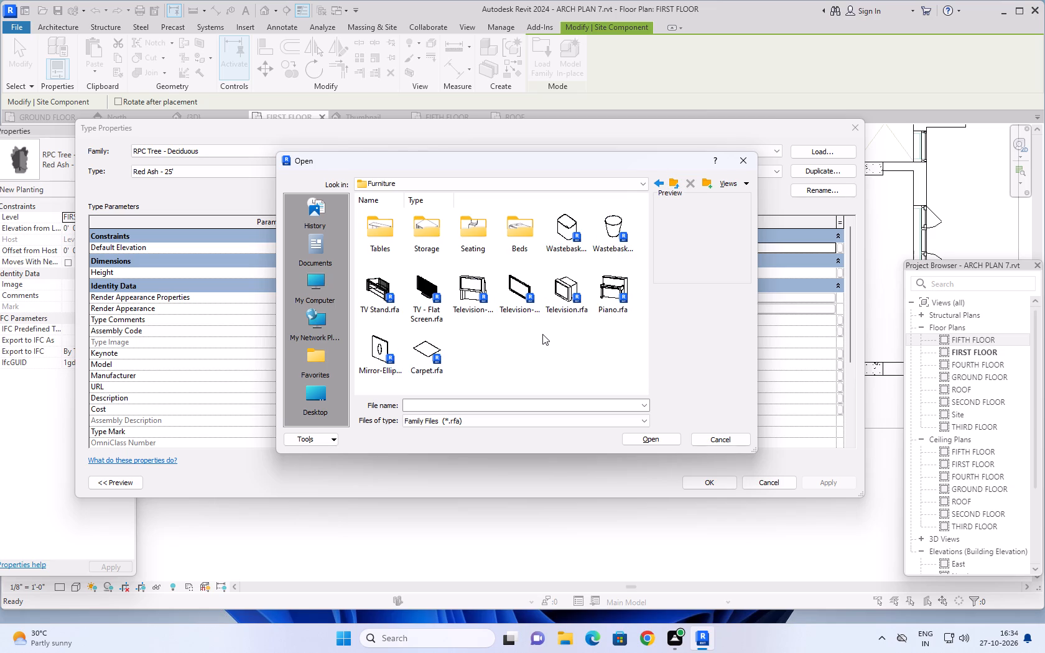
pyautogui.doubleClick(522, 236)
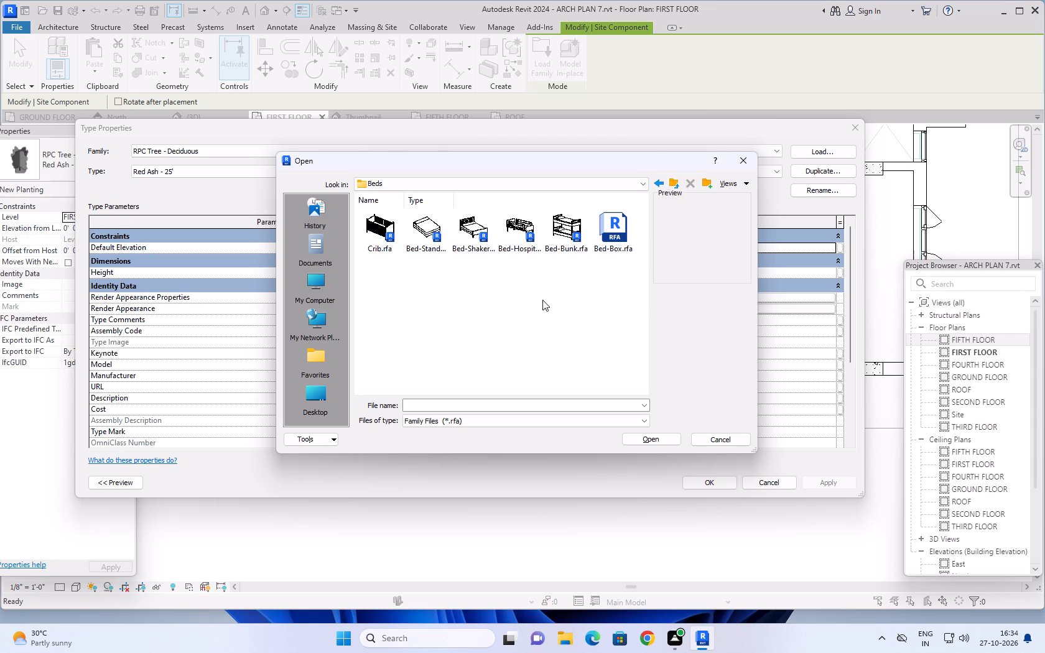
pyautogui.click(677, 183)
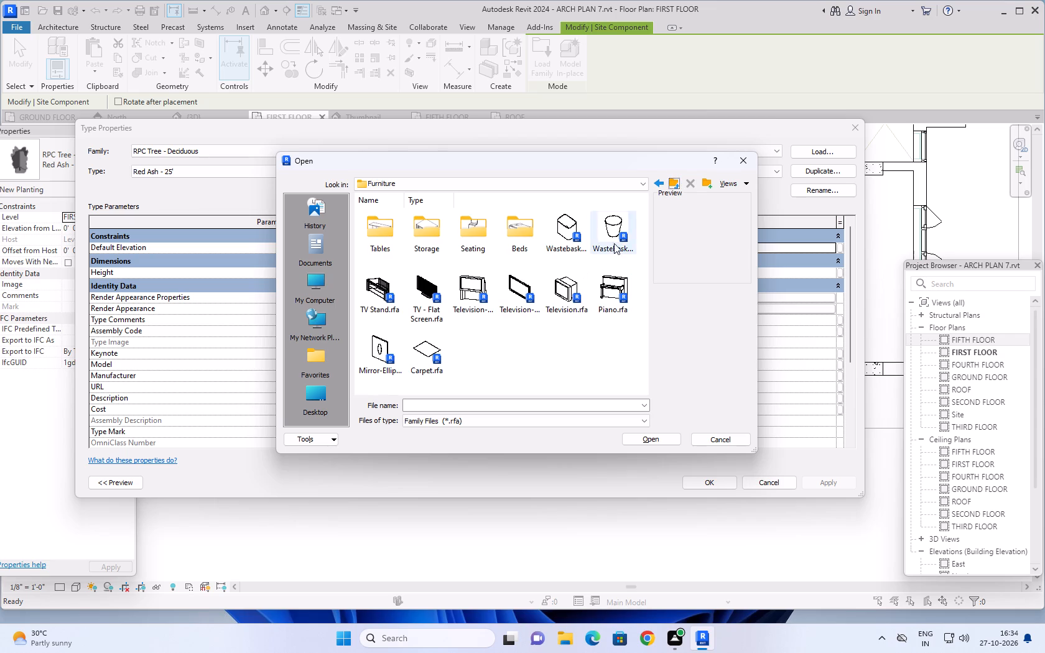
pyautogui.click(676, 183)
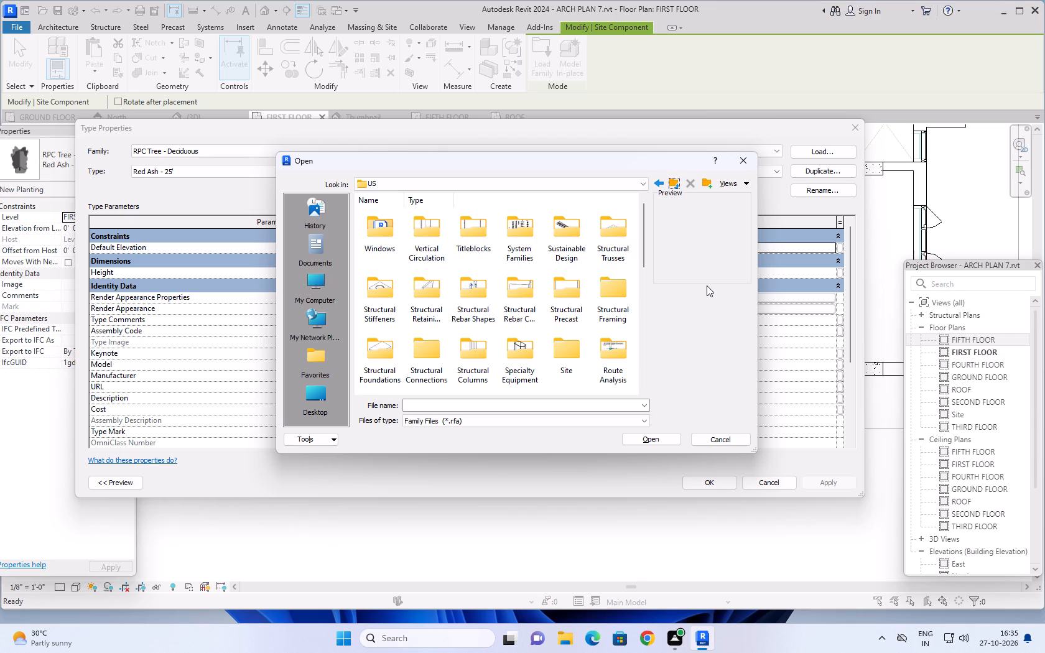
# Load the Planter.rfa family from the Accessories subfolder of the US library's Site folder.
pyautogui.scroll(4, 527, 306)
pyautogui.scroll(-1, 567, 290)
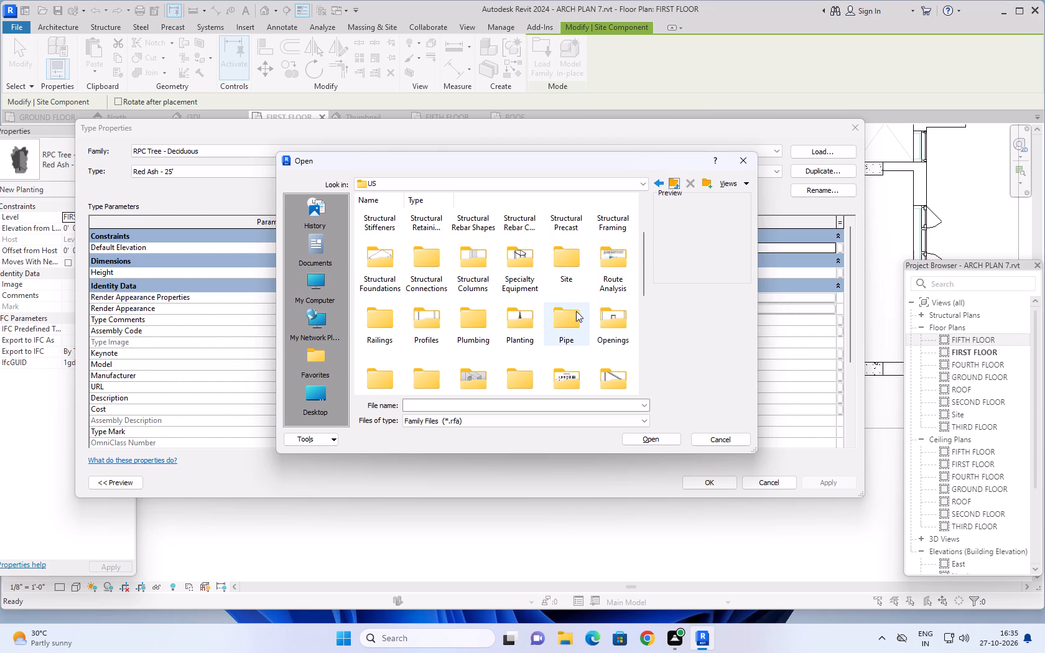
pyautogui.doubleClick(575, 267)
pyautogui.doubleClick(529, 241)
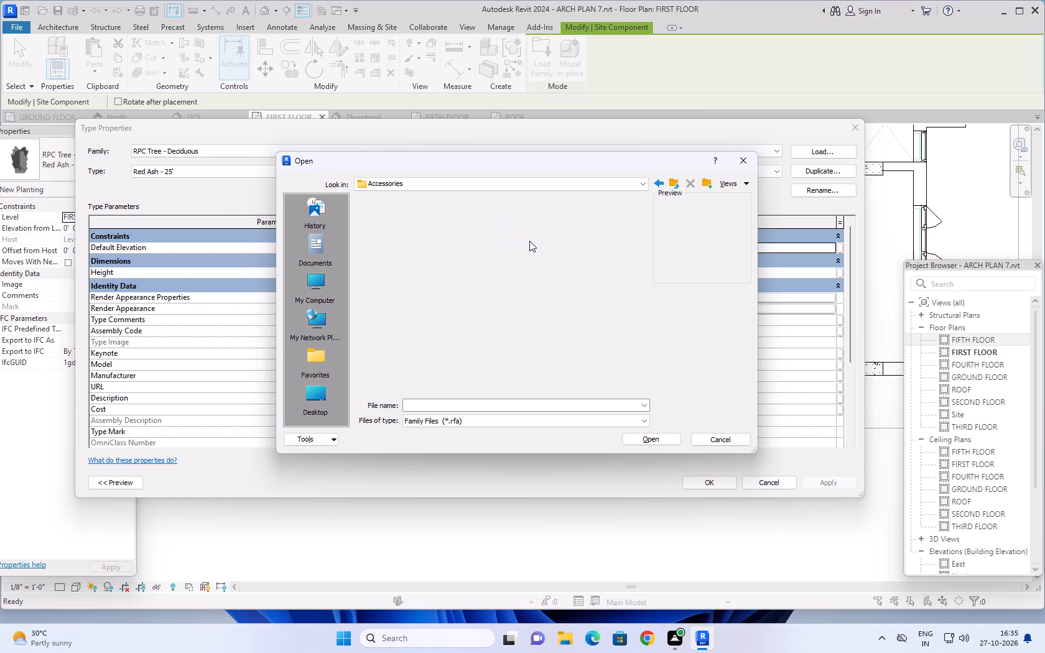
pyautogui.scroll(-2, 547, 282)
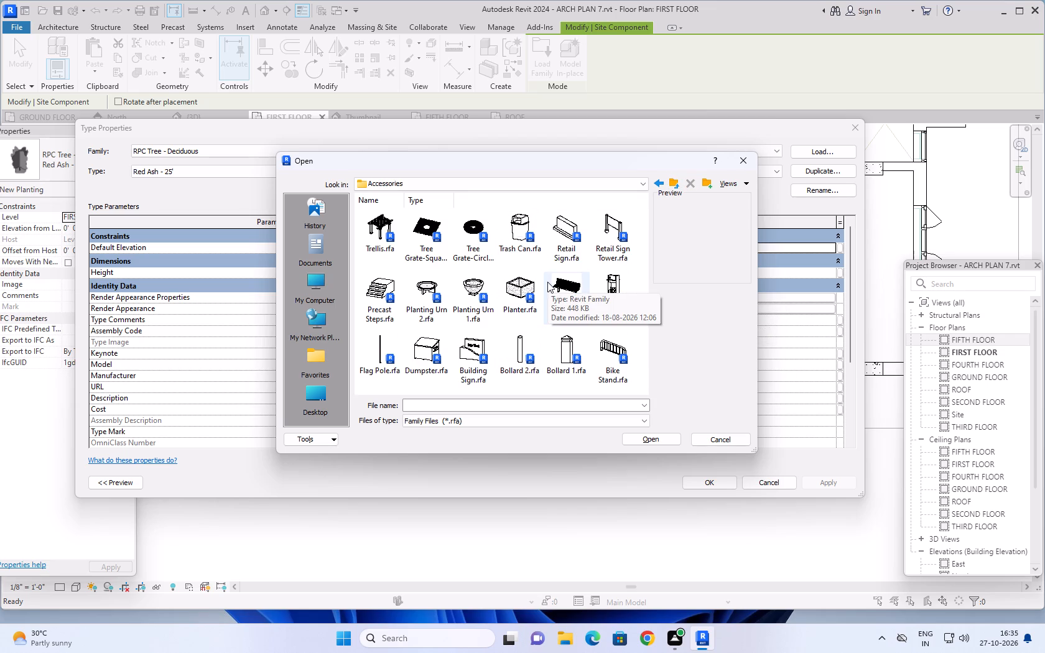
pyautogui.scroll(-2, 547, 282)
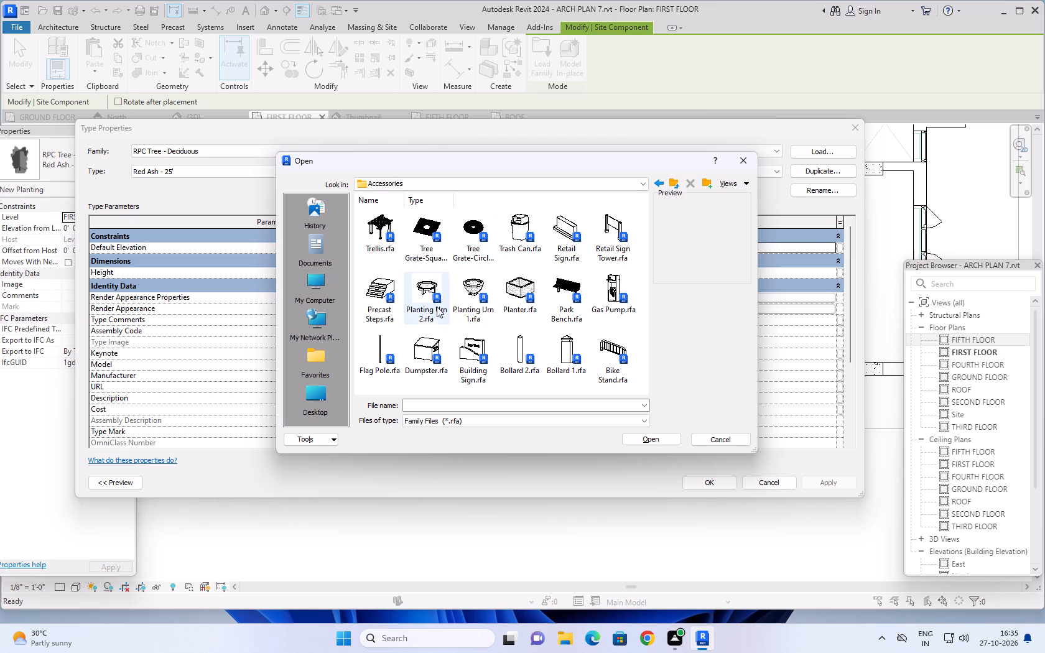
pyautogui.scroll(-2, 535, 311)
pyautogui.click(511, 289)
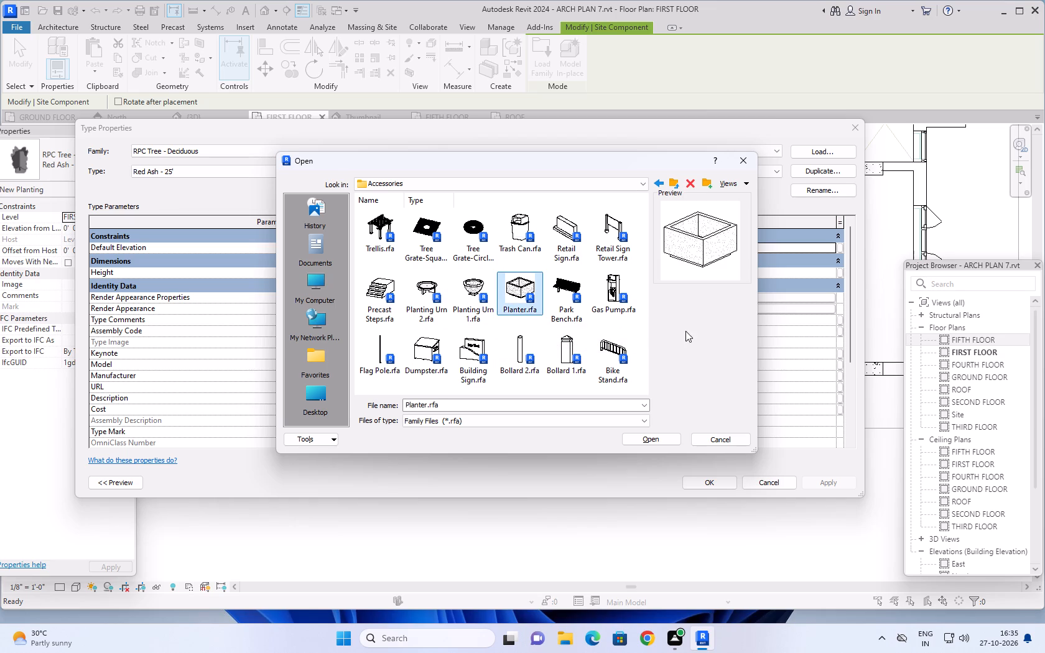
pyautogui.click(660, 440)
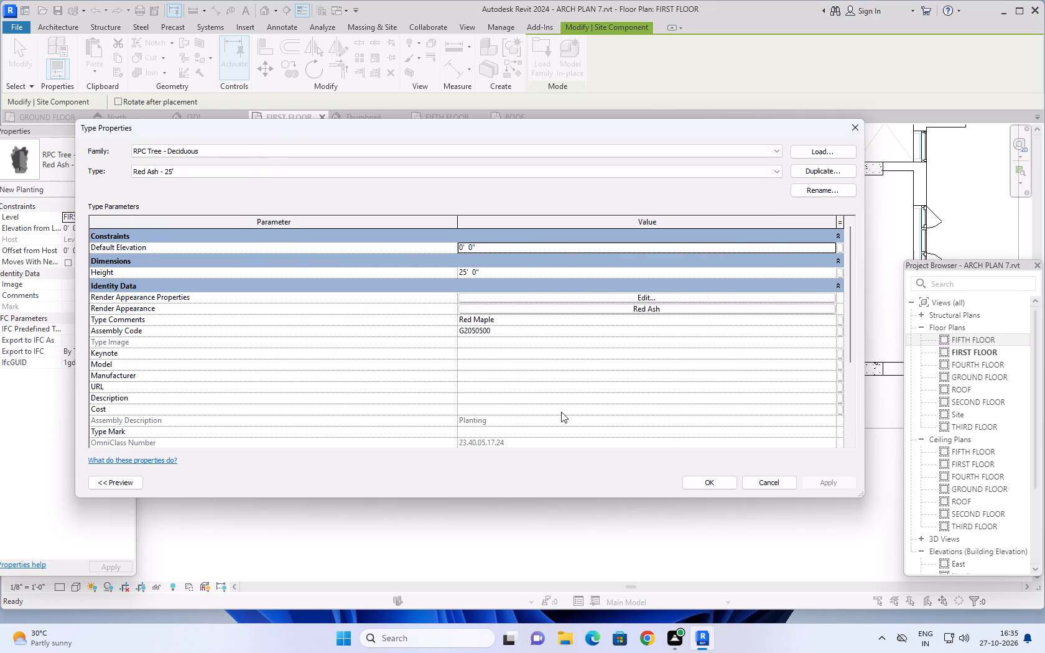
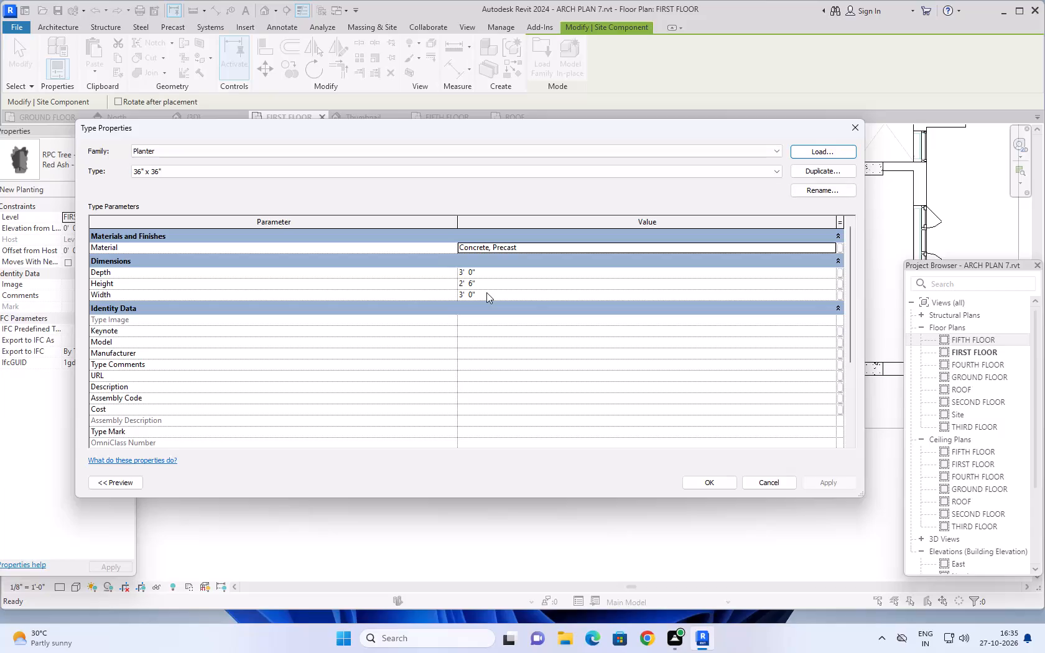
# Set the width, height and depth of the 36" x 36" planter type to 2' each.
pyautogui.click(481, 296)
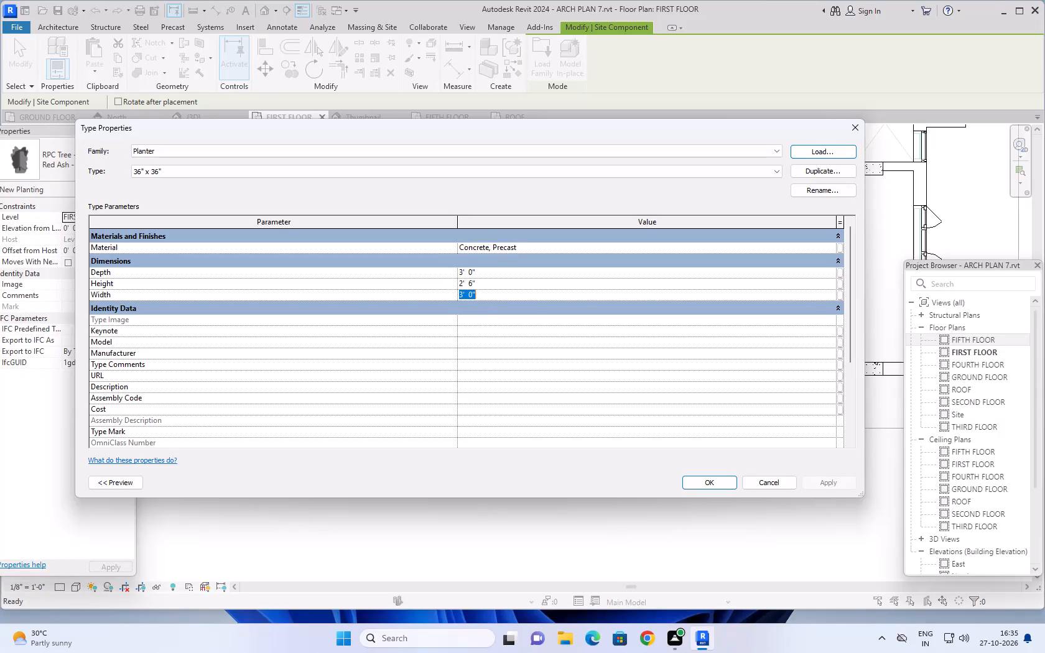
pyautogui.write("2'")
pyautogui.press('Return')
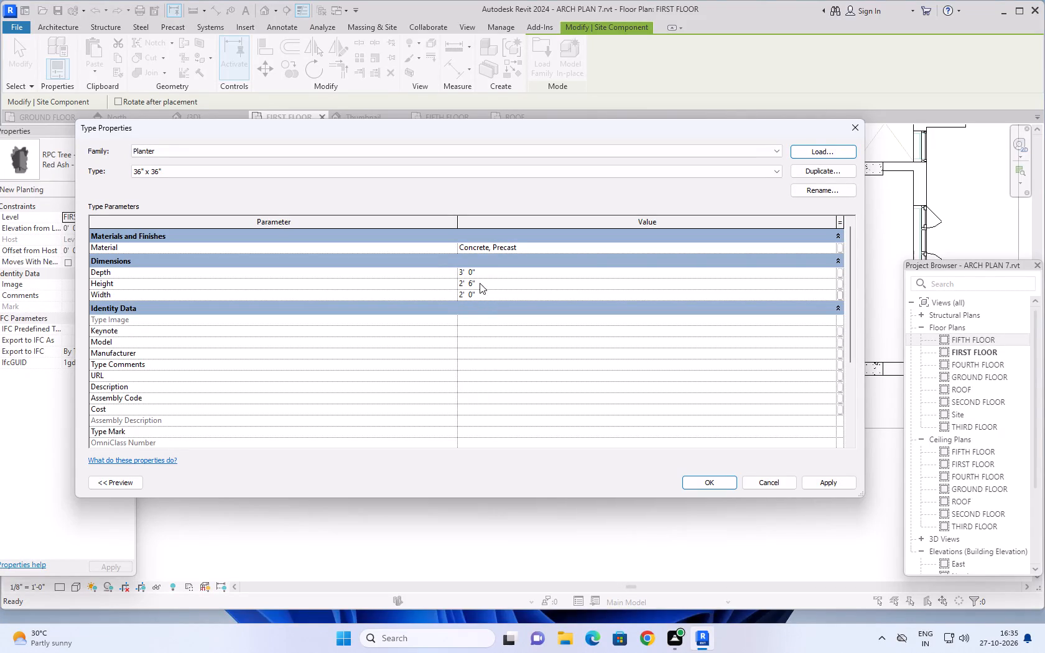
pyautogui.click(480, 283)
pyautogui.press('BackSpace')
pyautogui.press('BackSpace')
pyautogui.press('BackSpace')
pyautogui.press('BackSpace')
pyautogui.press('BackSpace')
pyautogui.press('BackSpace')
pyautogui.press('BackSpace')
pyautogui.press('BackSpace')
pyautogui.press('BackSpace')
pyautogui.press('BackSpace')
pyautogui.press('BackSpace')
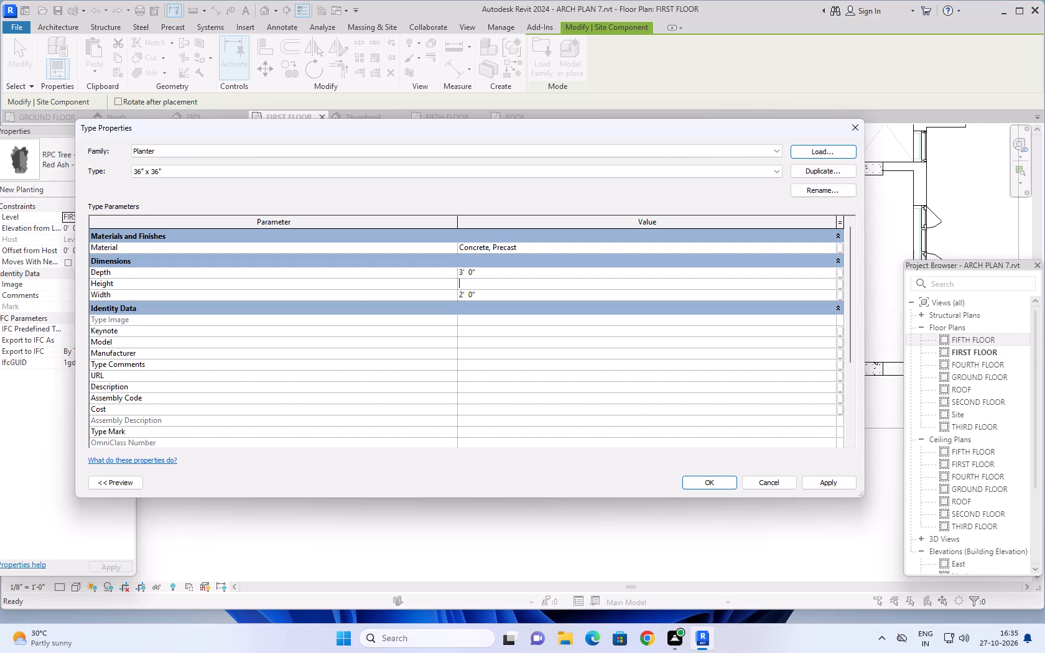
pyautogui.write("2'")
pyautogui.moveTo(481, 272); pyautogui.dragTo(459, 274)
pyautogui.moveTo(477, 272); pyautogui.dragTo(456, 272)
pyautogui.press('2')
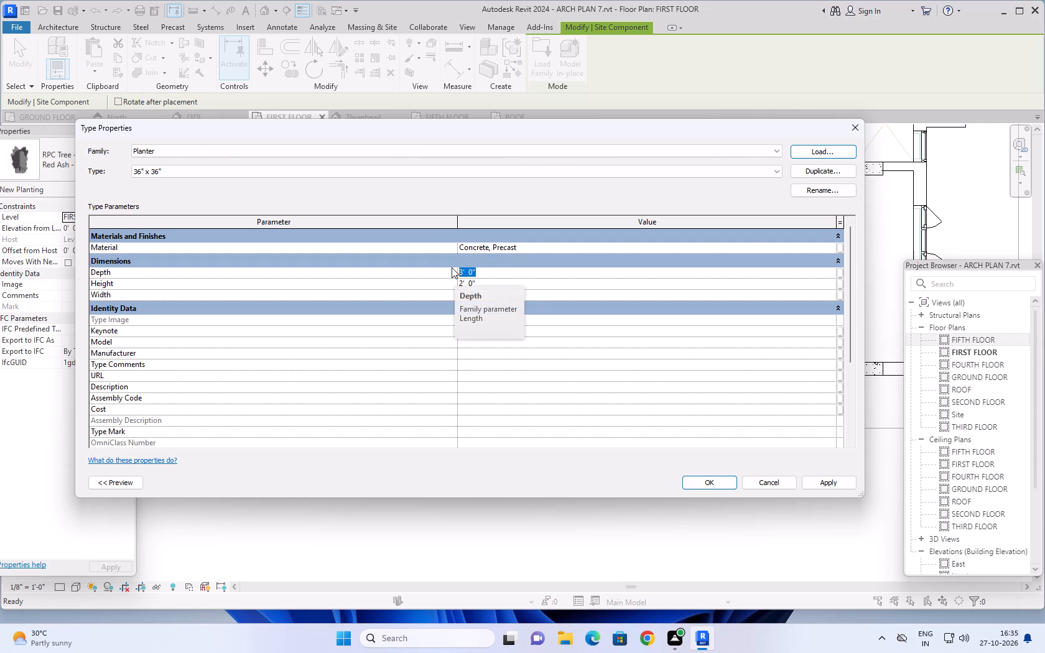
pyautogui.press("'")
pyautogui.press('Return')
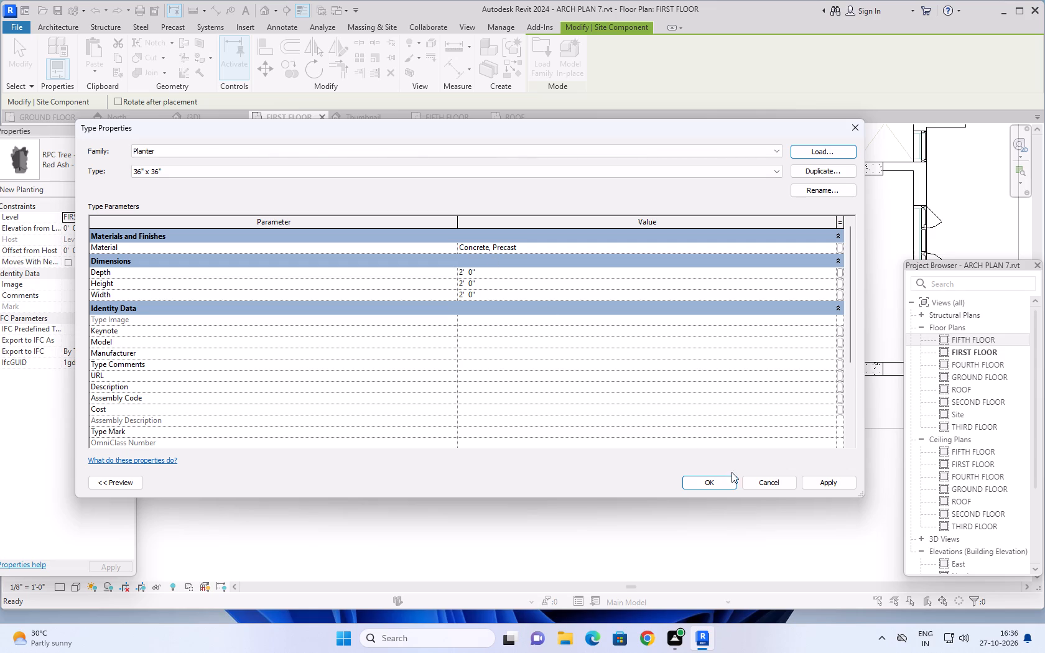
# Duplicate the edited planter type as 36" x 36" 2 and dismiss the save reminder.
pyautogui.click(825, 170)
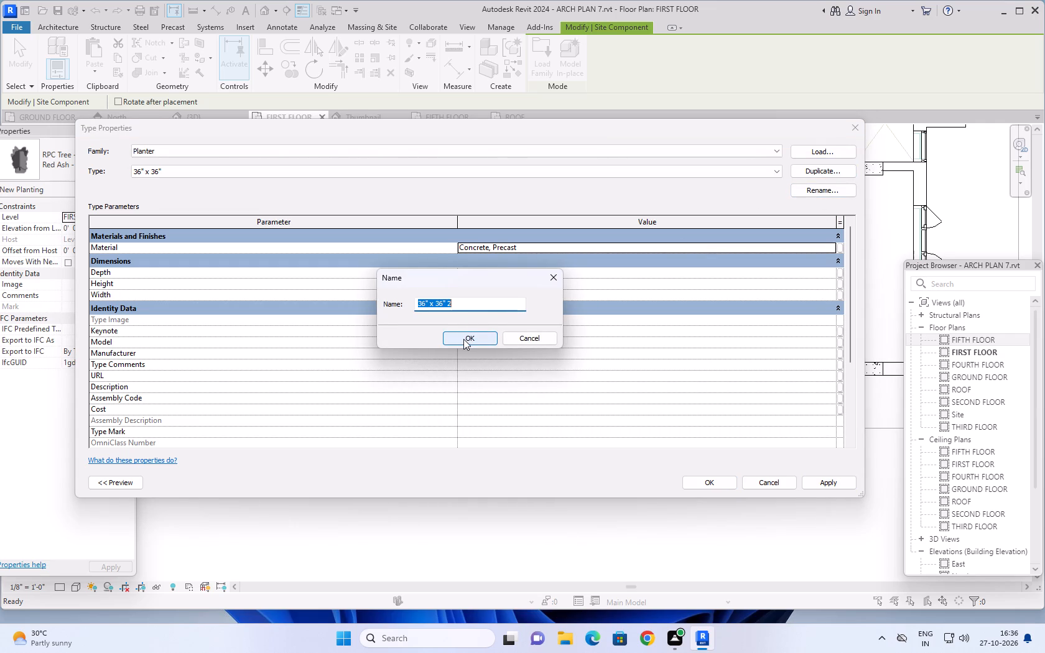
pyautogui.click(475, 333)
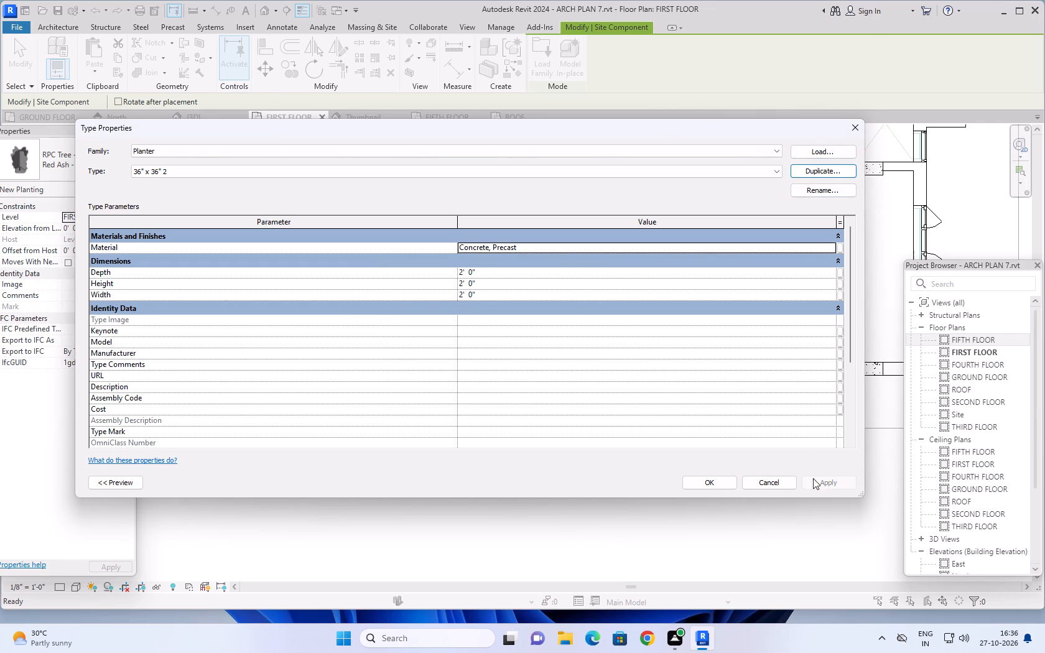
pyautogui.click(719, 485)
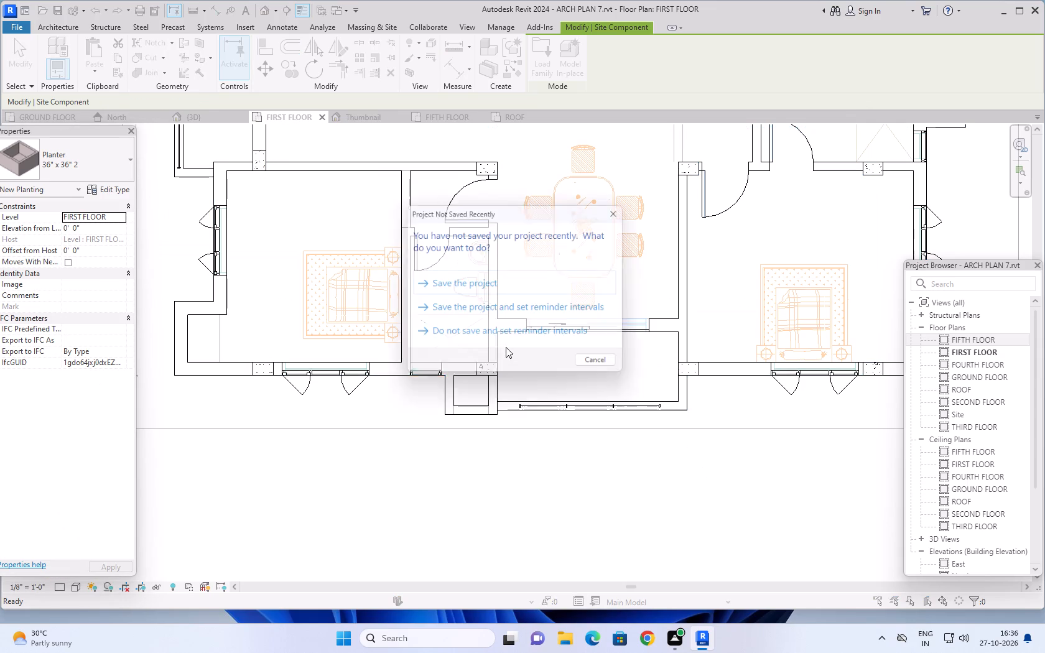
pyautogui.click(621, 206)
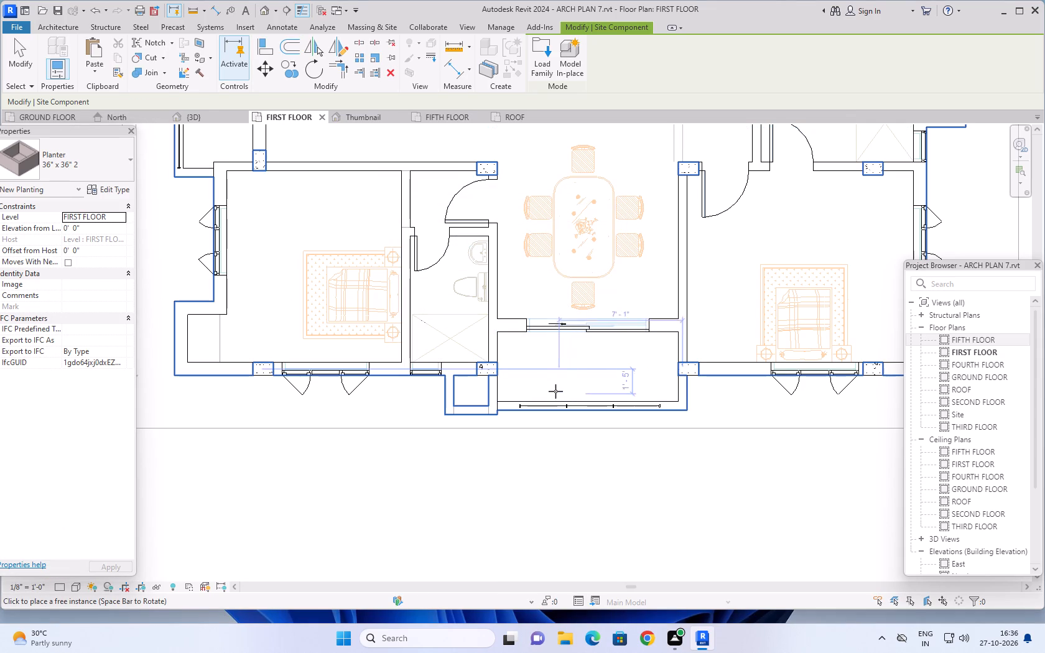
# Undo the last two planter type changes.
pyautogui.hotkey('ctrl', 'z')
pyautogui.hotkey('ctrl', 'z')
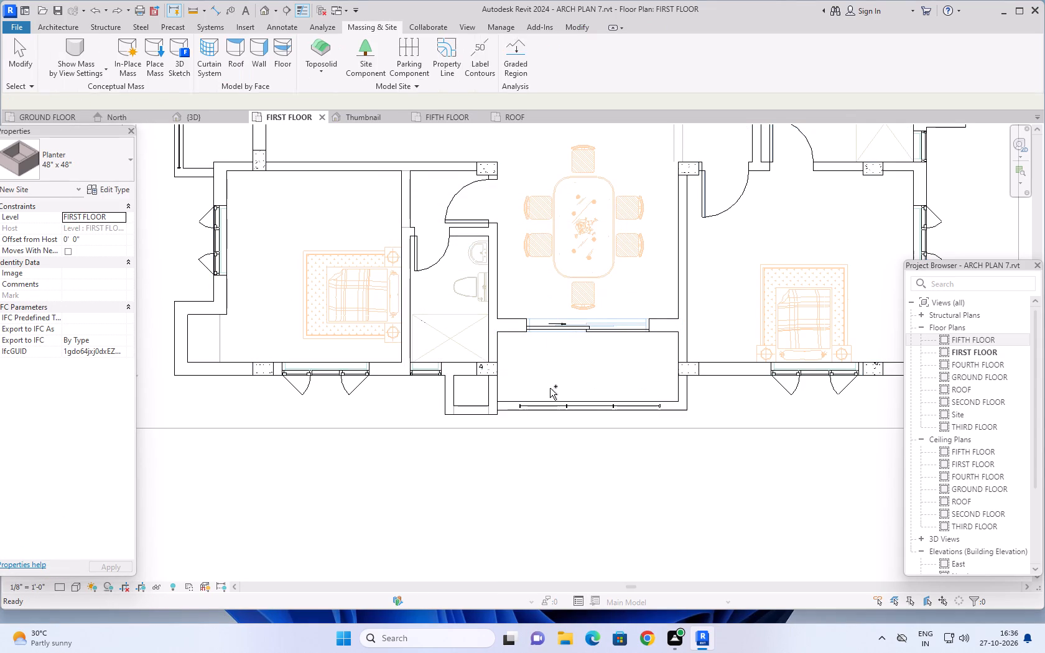
# Save the project.
pyautogui.hotkey('ctrl', 's')
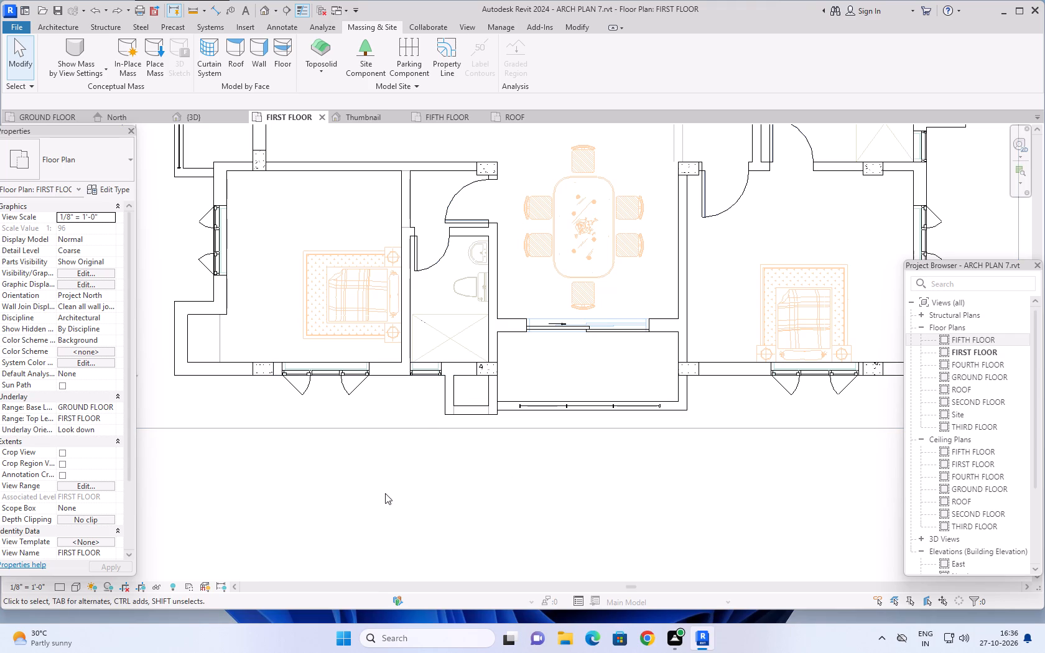
# Turn on visibility of the Mass, Parking, Parts, Site and Toposolid model categories in the FIRST FLOOR plan.
pyautogui.press('v')
pyautogui.press('g')
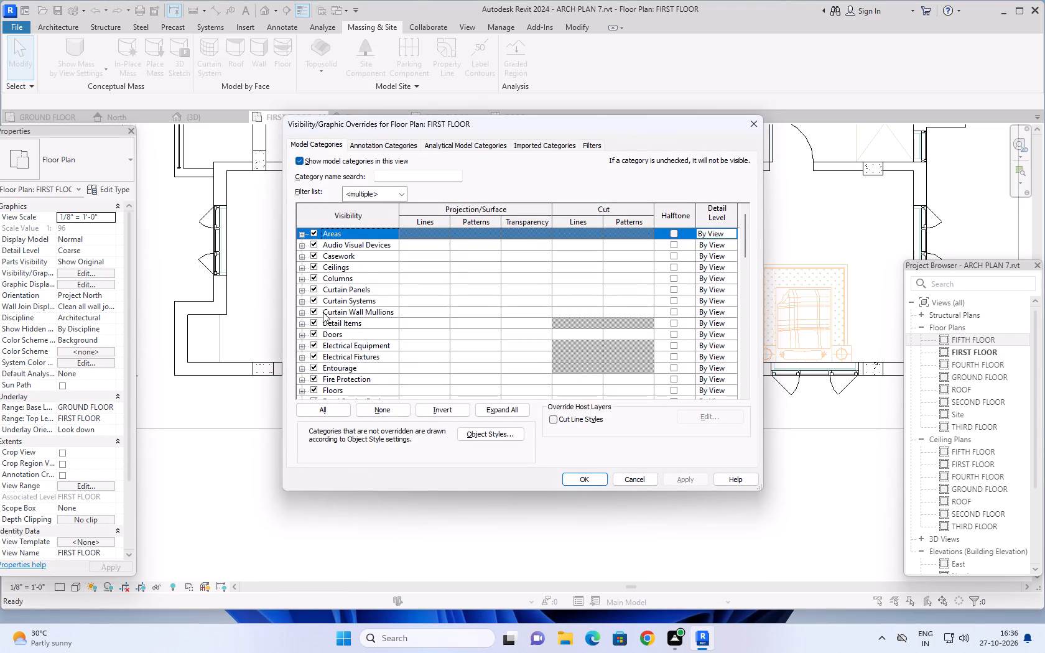
pyautogui.scroll(-15, 323, 312)
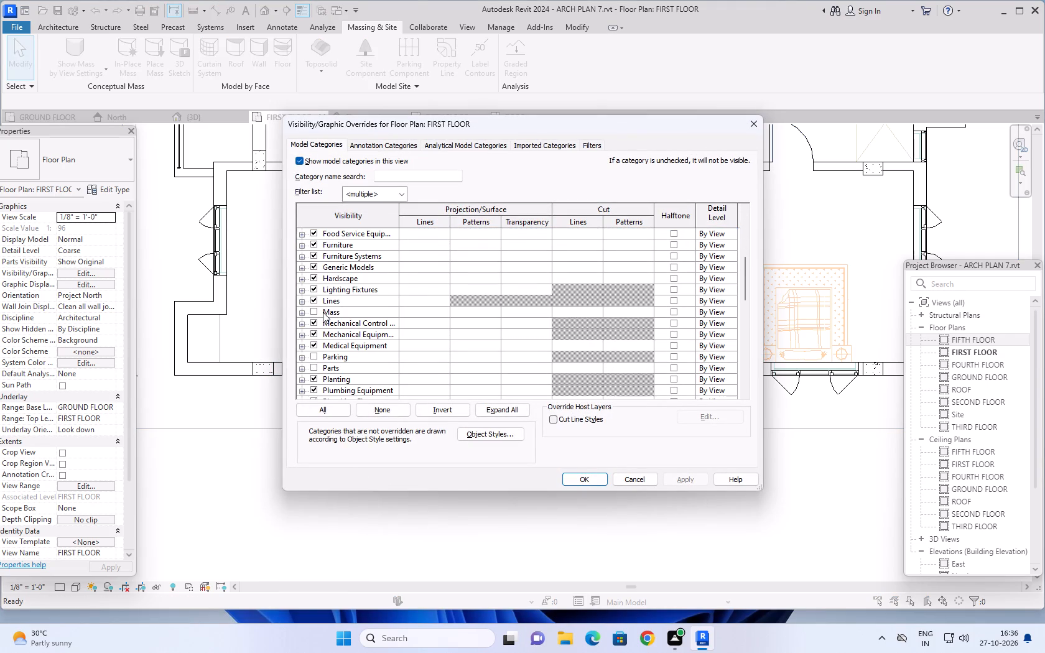
pyautogui.click(314, 310)
pyautogui.click(312, 354)
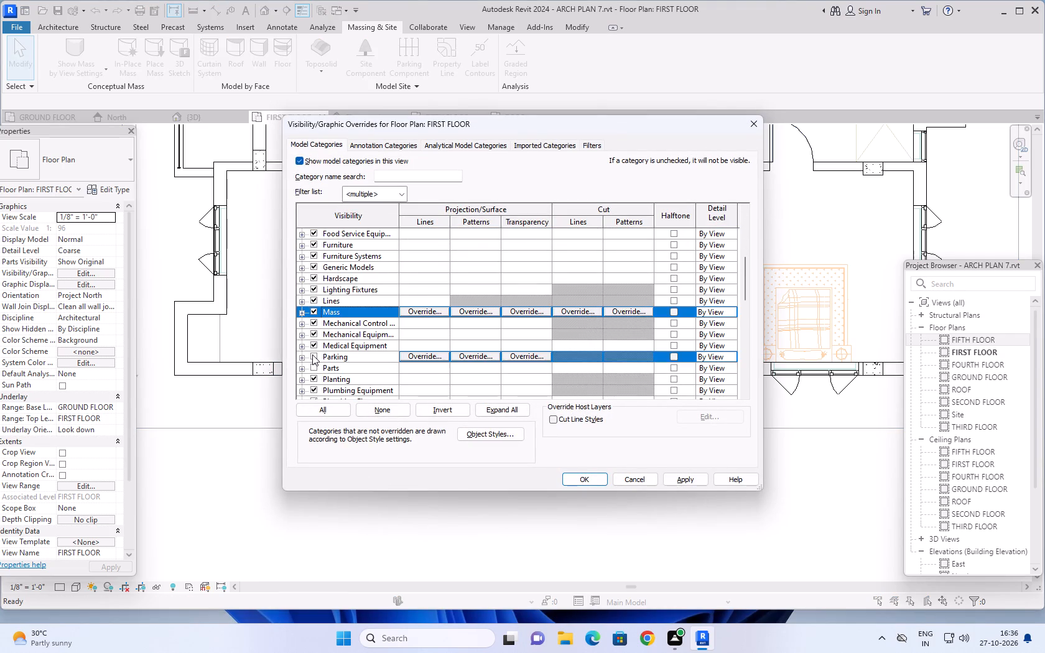
pyautogui.click(313, 366)
pyautogui.scroll(-13, 342, 341)
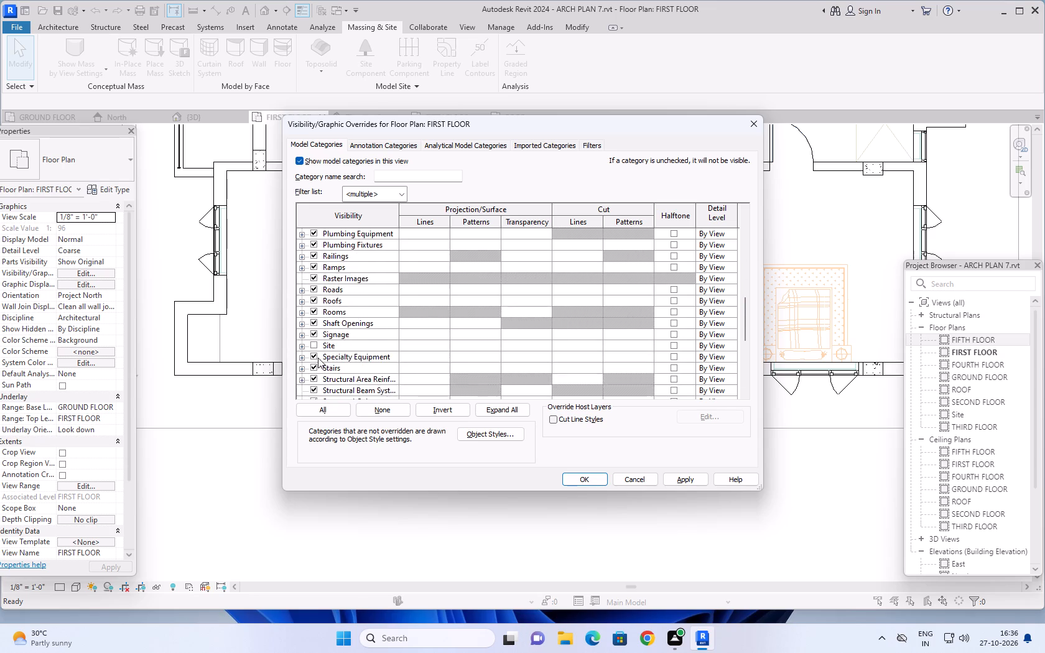
pyautogui.scroll(-5, 318, 358)
pyautogui.click(315, 299)
pyautogui.scroll(-5, 339, 314)
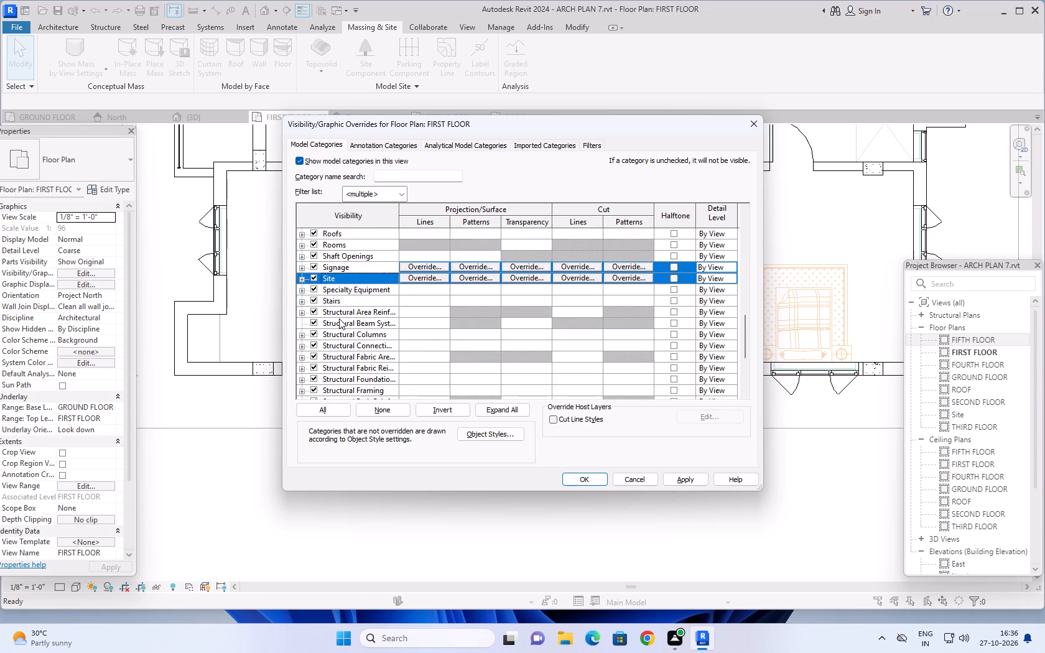
pyautogui.scroll(-10, 339, 318)
pyautogui.click(315, 333)
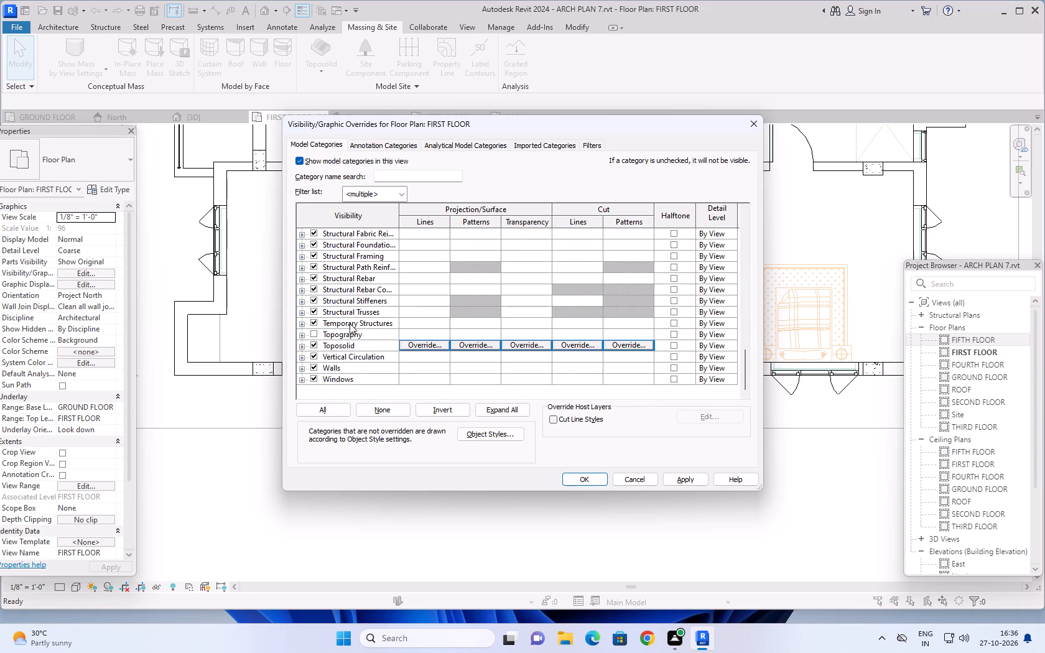
pyautogui.scroll(-14, 355, 322)
pyautogui.scroll(-5, 458, 312)
pyautogui.click(686, 475)
pyautogui.click(591, 479)
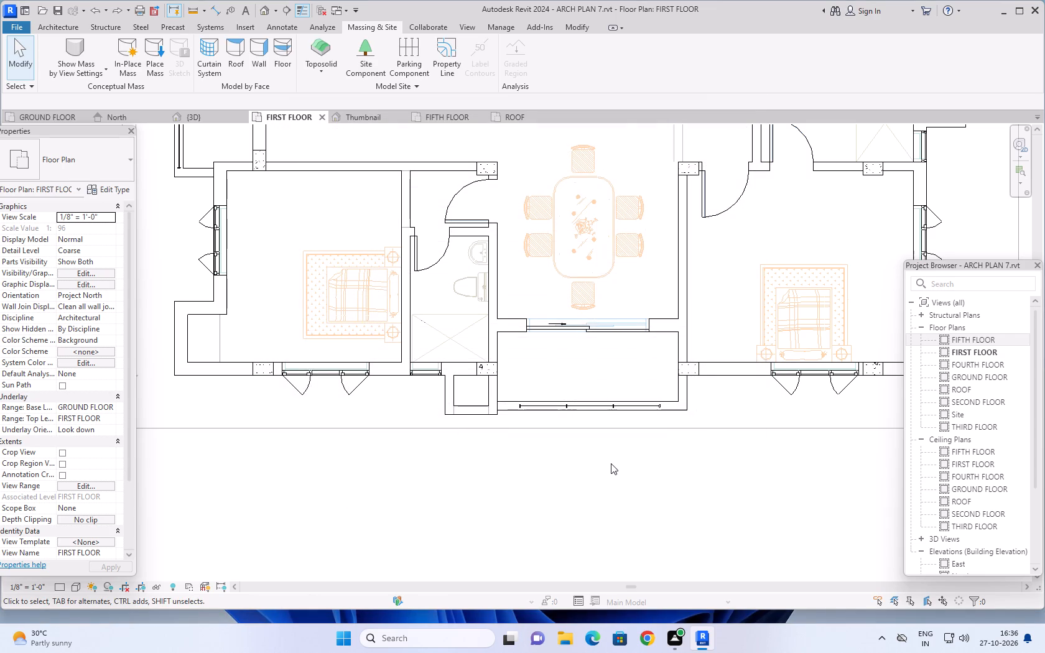
# Start a Site Component and duplicate the 48" x 48" planter type as 2'X2'.
pyautogui.scroll(-1, 610, 463)
pyautogui.middleClick(605, 475)
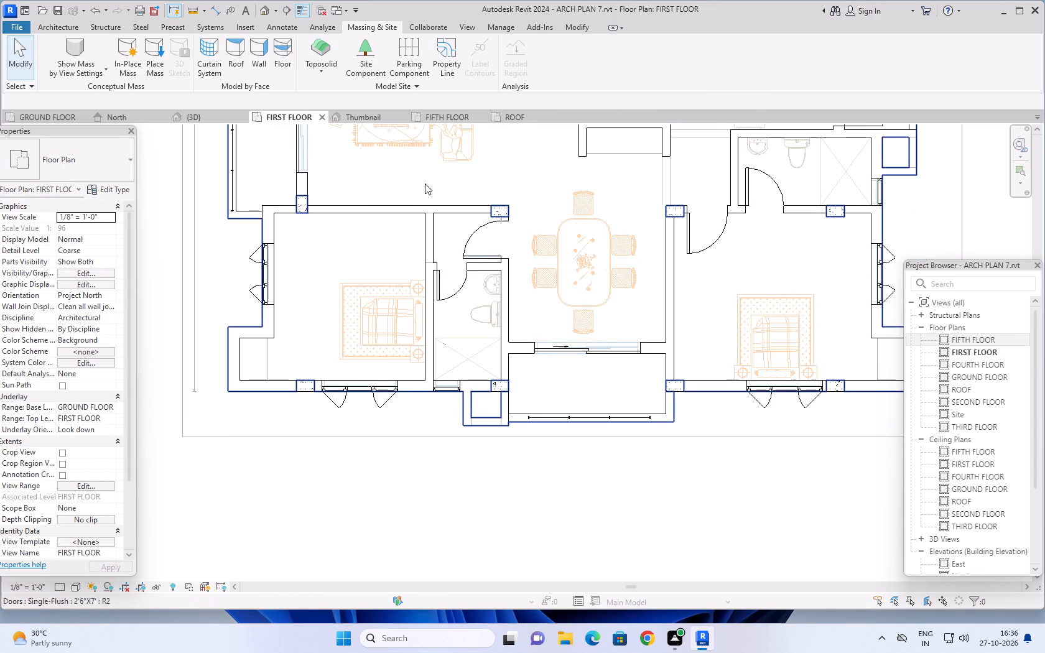
pyautogui.click(375, 55)
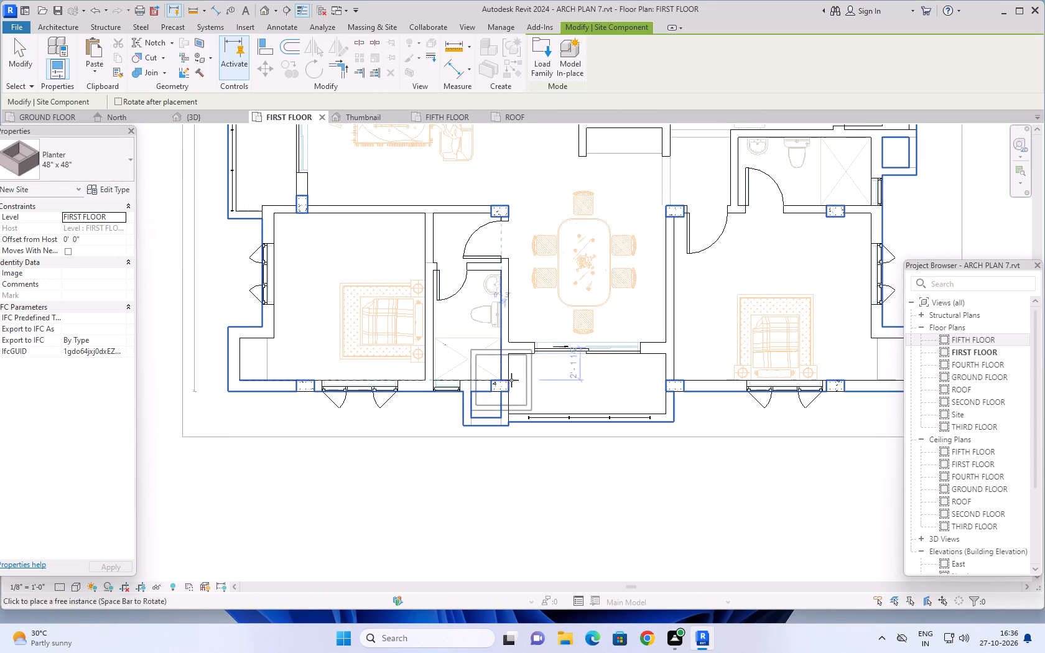
pyautogui.click(112, 192)
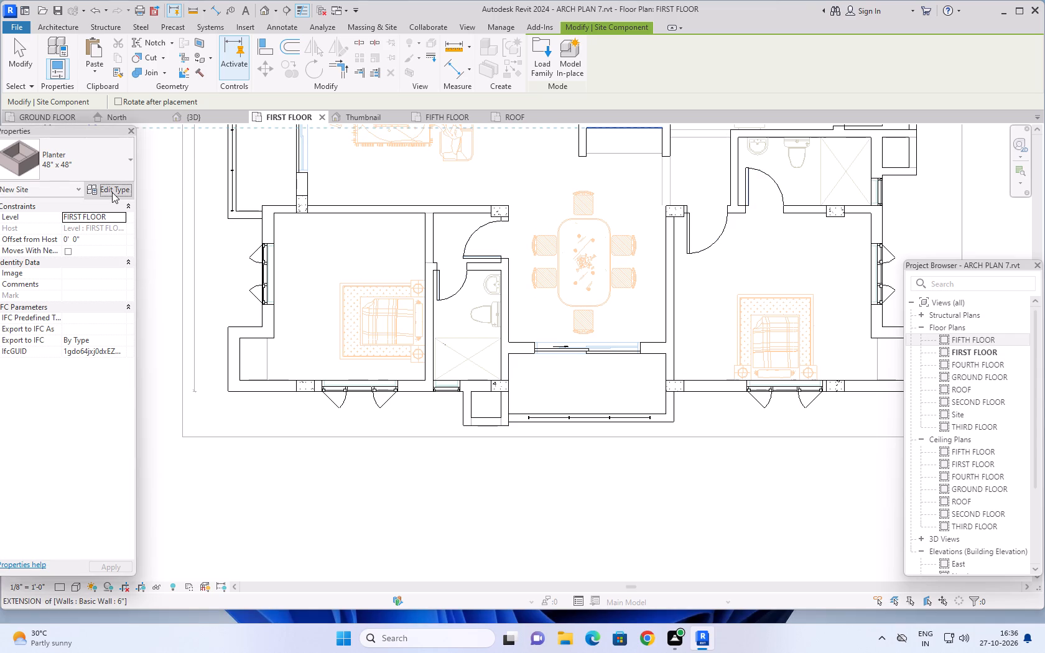
pyautogui.click(827, 172)
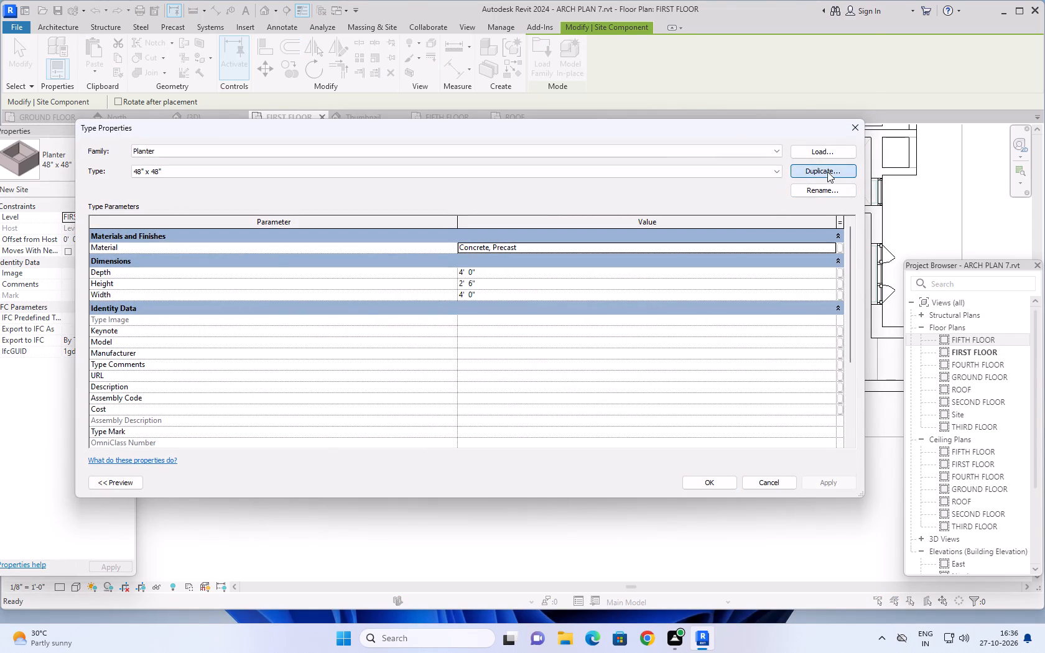
pyautogui.write("2'X2'")
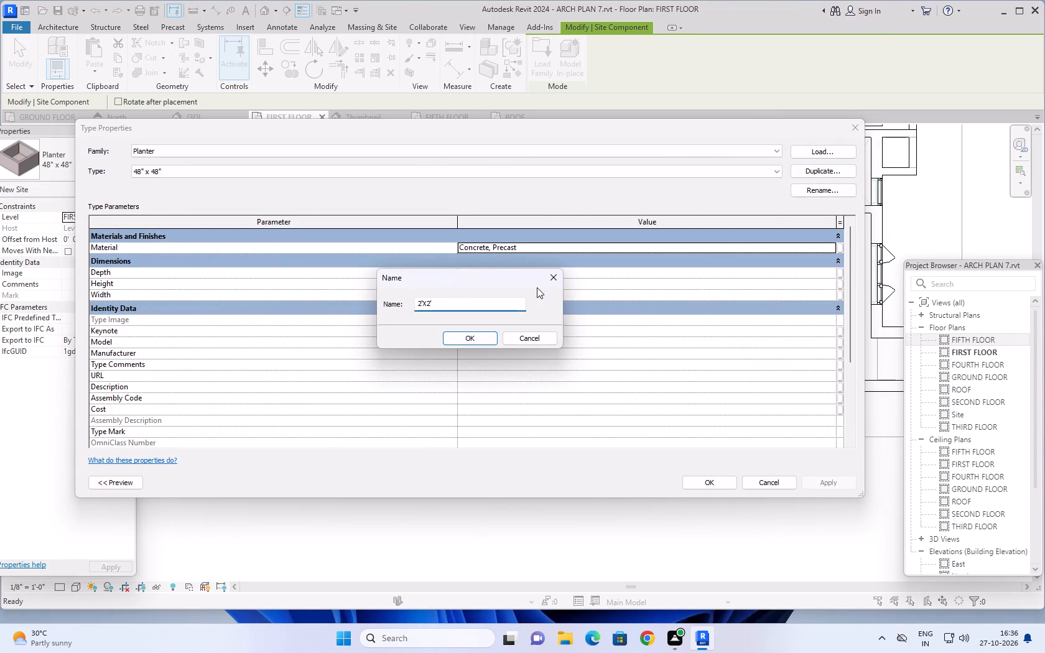
pyautogui.click(481, 337)
# Set the width, height and depth of the 2'X2' planter type to 2' each.
pyautogui.click(487, 297)
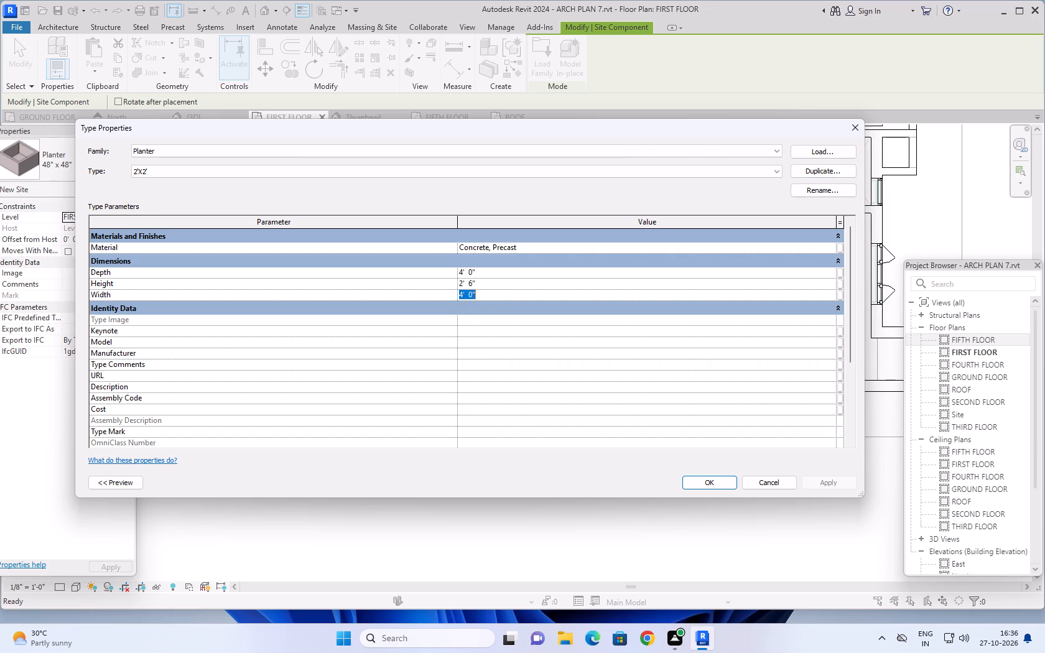
pyautogui.press('2')
pyautogui.press("'")
pyautogui.click(480, 281)
pyautogui.moveTo(480, 281); pyautogui.dragTo(460, 283)
pyautogui.moveTo(460, 283); pyautogui.dragTo(458, 284)
pyautogui.write("2'")
pyautogui.moveTo(486, 269); pyautogui.dragTo(465, 273)
pyautogui.moveTo(475, 272); pyautogui.dragTo(475, 272)
pyautogui.moveTo(475, 272); pyautogui.dragTo(450, 274)
pyautogui.write("2'")
pyautogui.click(825, 483)
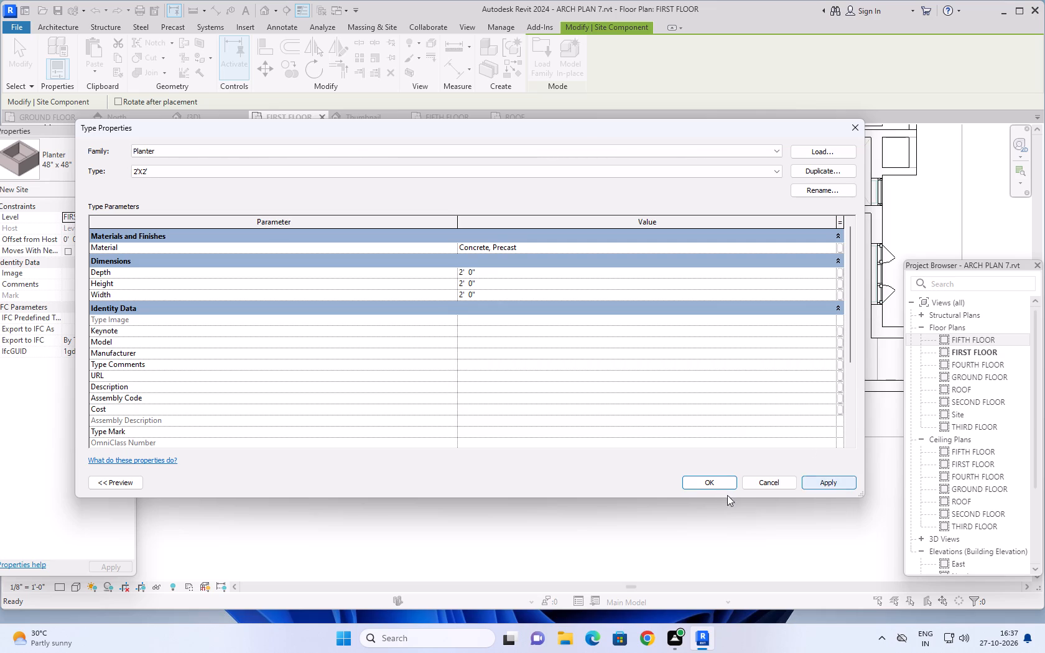
pyautogui.click(711, 486)
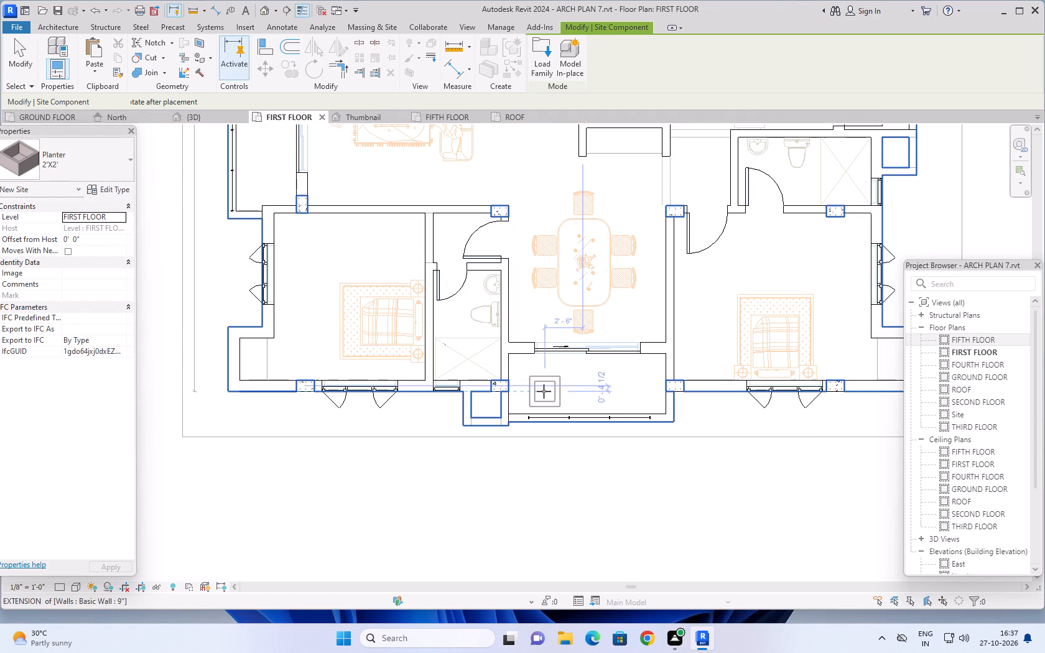
# Place a 2'X2' planter at the balcony's left end, about 3'-4" from the sliding-door wall and 8'-10" from the far side wall.
pyautogui.scroll(5, 537, 394)
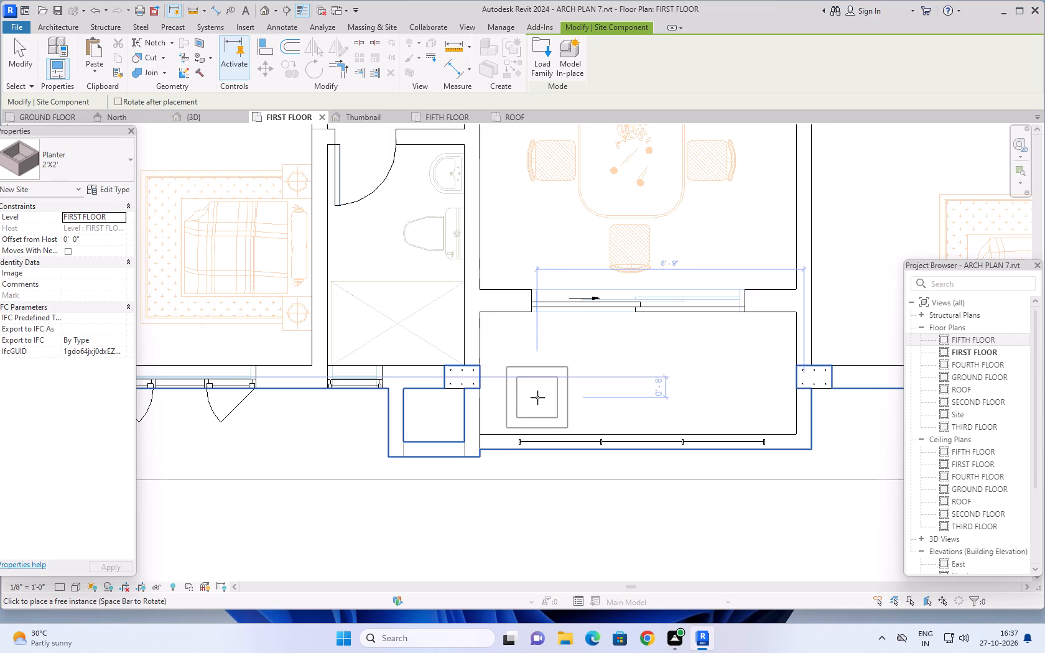
pyautogui.scroll(3, 537, 397)
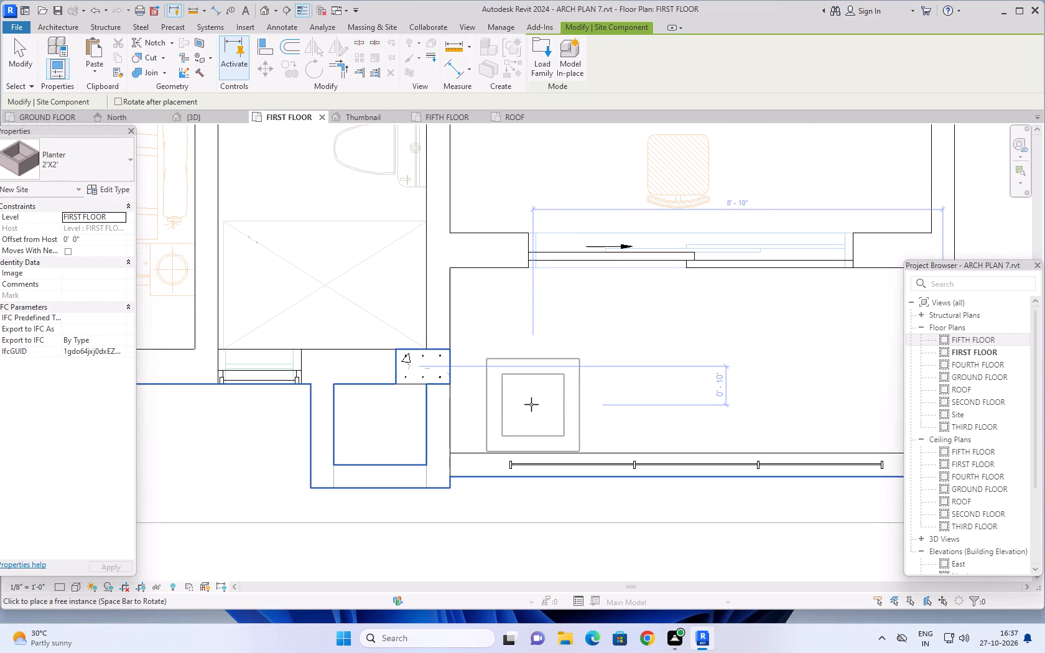
pyautogui.click(531, 404)
# Load the Planting Urn 1 family from the Accessories folder and make it the active site component type.
pyautogui.scroll(-7, 673, 404)
pyautogui.moveTo(707, 389); pyautogui.dragTo(706, 387, button='middle')
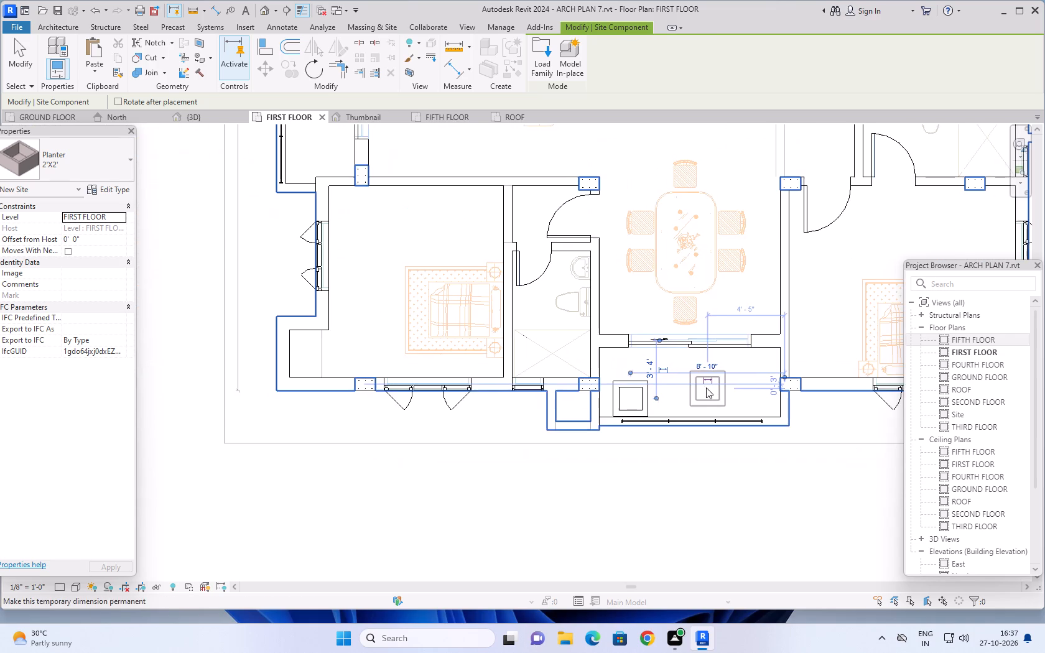
pyautogui.moveTo(706, 387); pyautogui.dragTo(636, 386, button='middle')
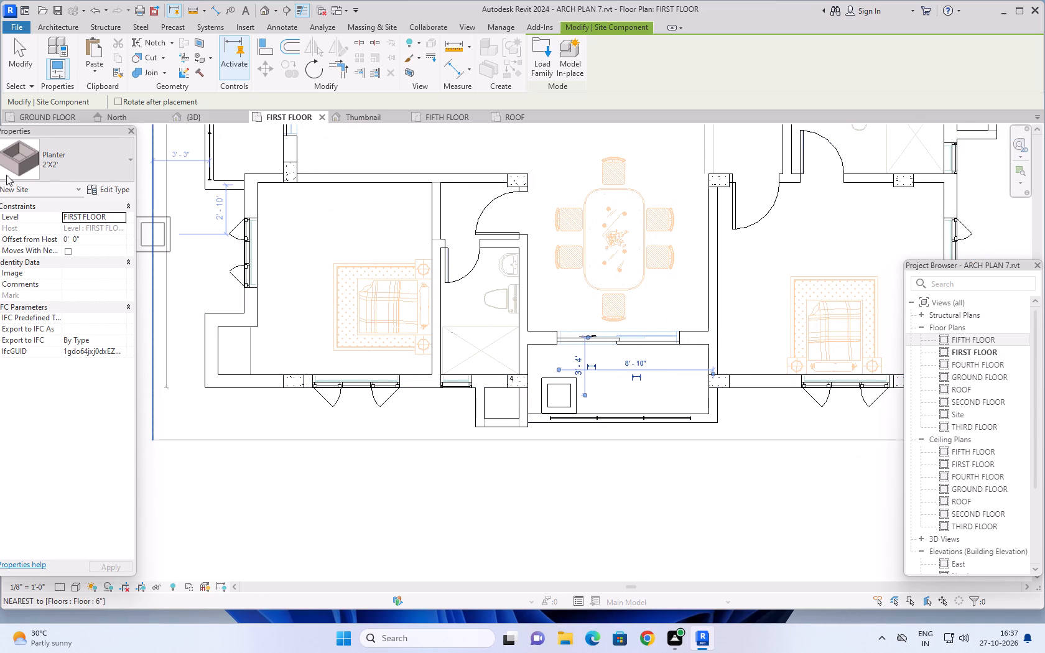
pyautogui.click(109, 189)
pyautogui.click(824, 151)
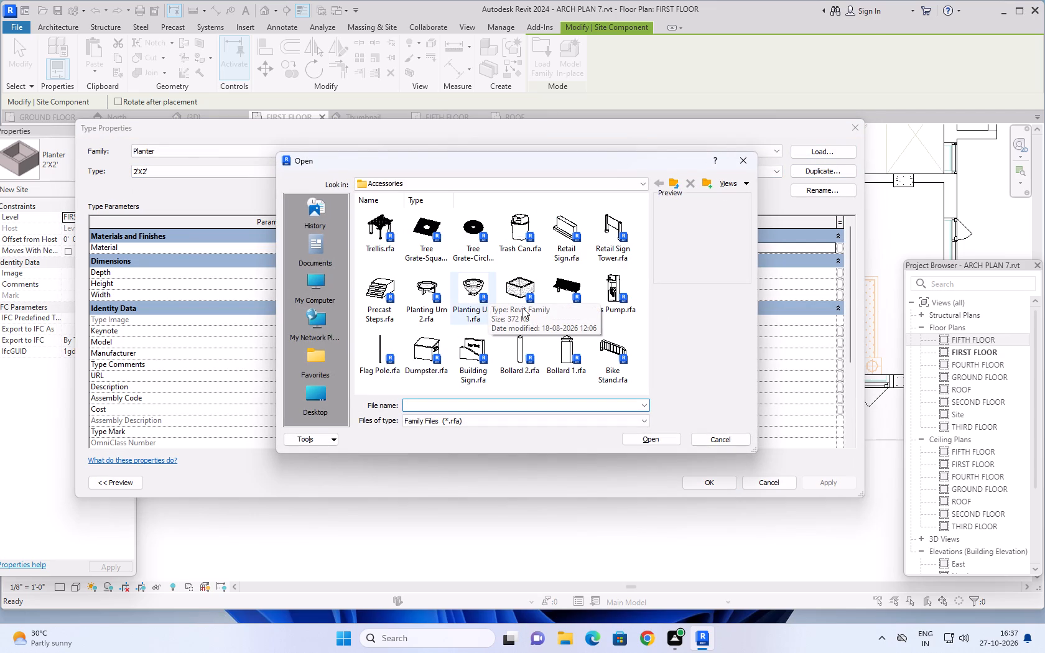
pyautogui.scroll(-5, 530, 300)
pyautogui.click(464, 288)
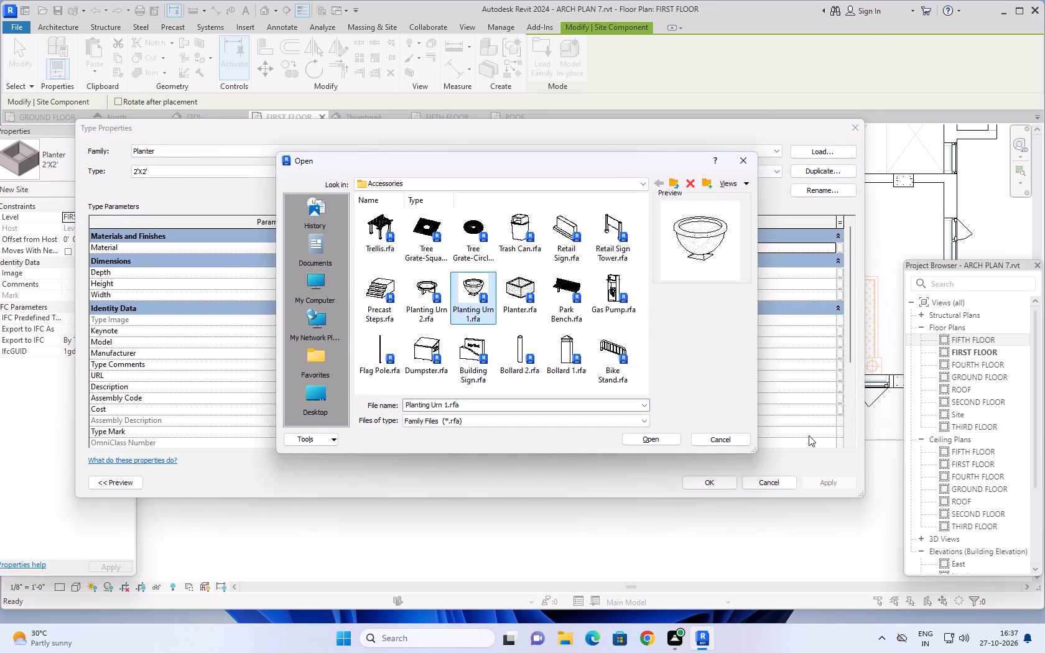
pyautogui.click(661, 438)
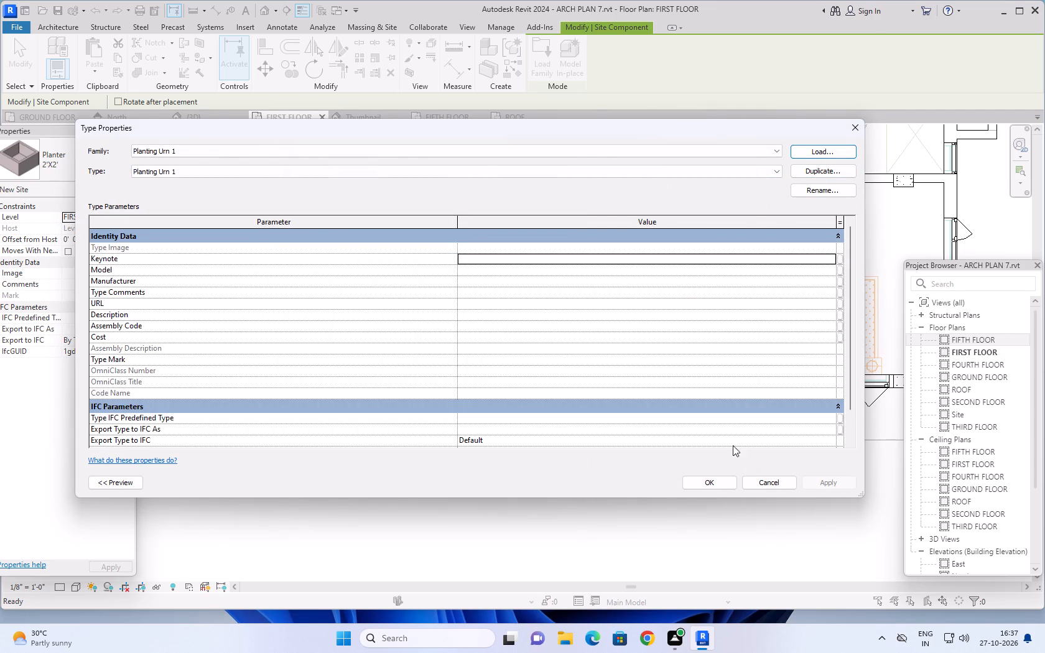
pyautogui.click(725, 484)
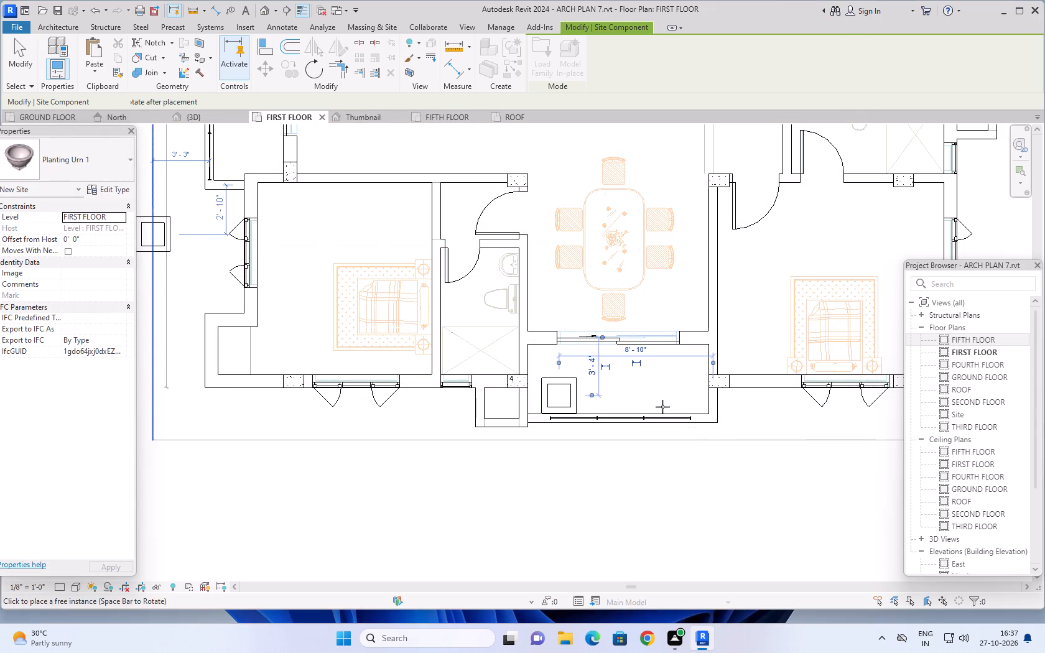
# Examine the type parameters of Planting Urn 1 for editable dimensions.
pyautogui.scroll(5, 671, 385)
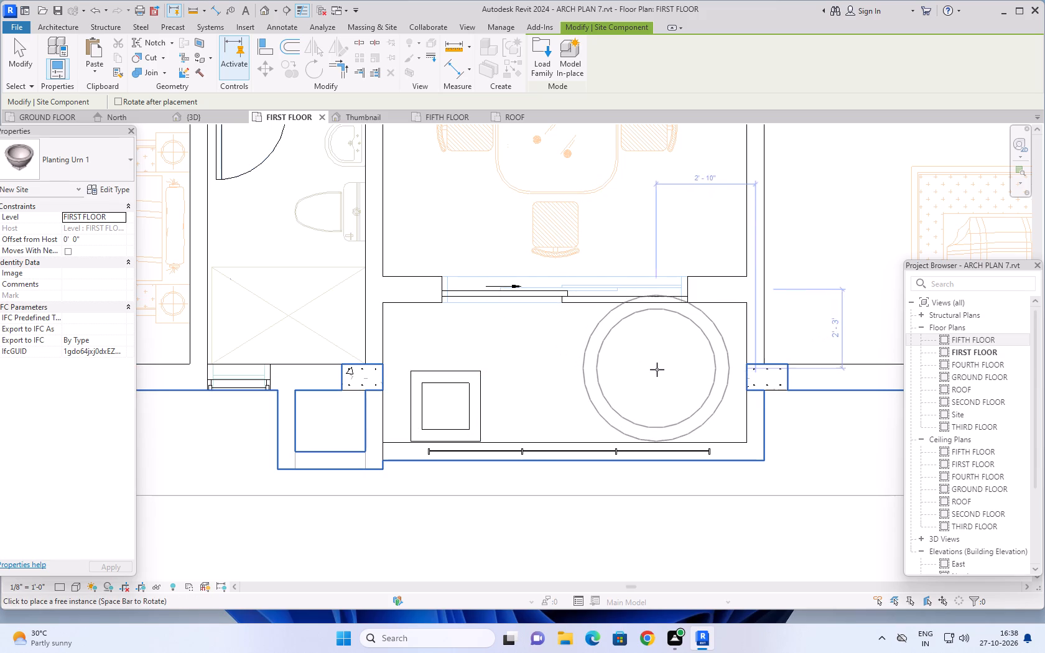
pyautogui.click(111, 188)
pyautogui.scroll(-3, 480, 309)
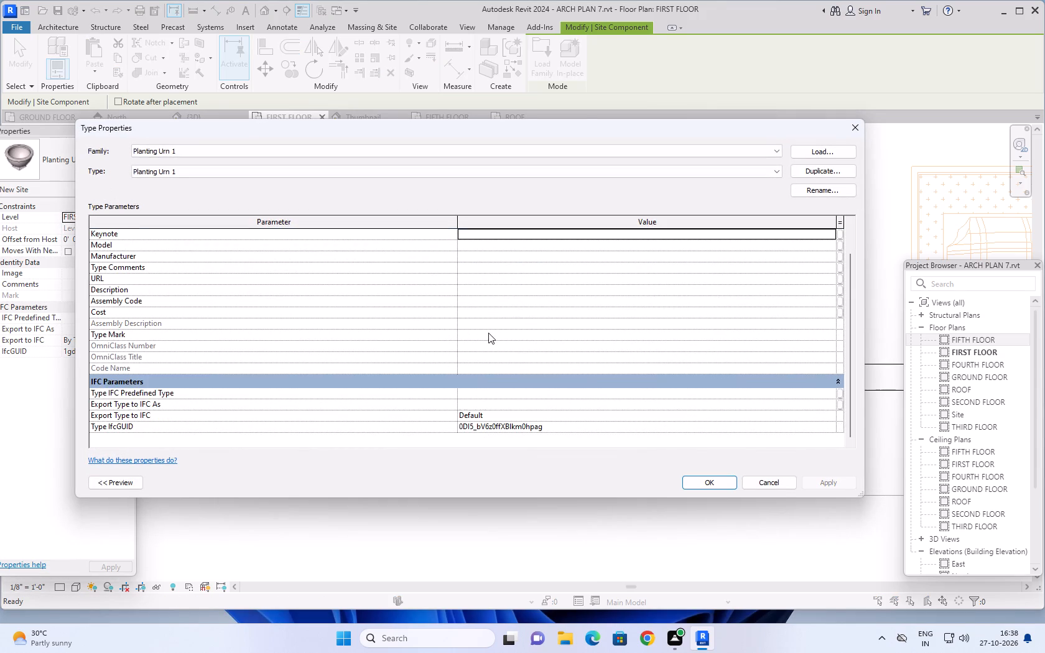
pyautogui.scroll(10, 488, 333)
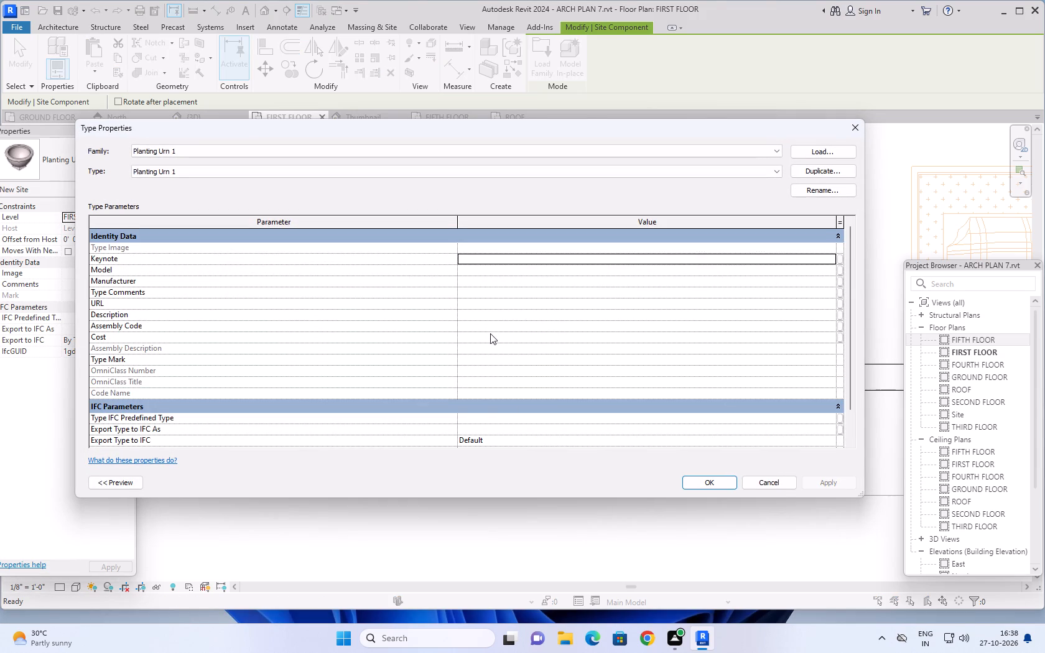
pyautogui.scroll(-7, 490, 333)
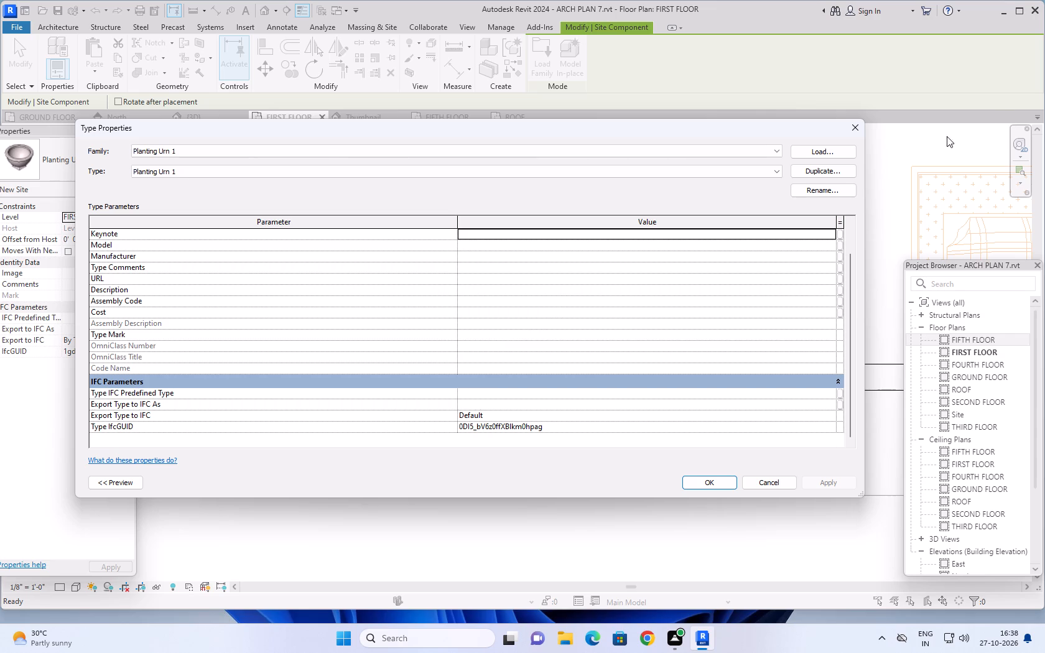
pyautogui.click(848, 170)
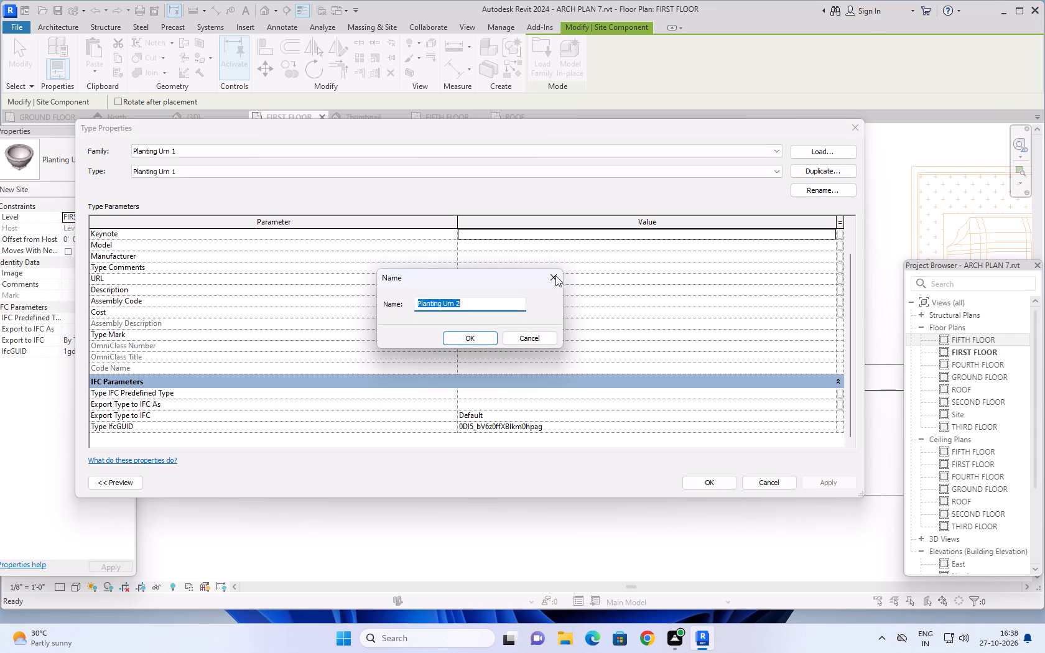
pyautogui.click(554, 274)
pyautogui.scroll(5, 496, 389)
pyautogui.scroll(-8, 496, 389)
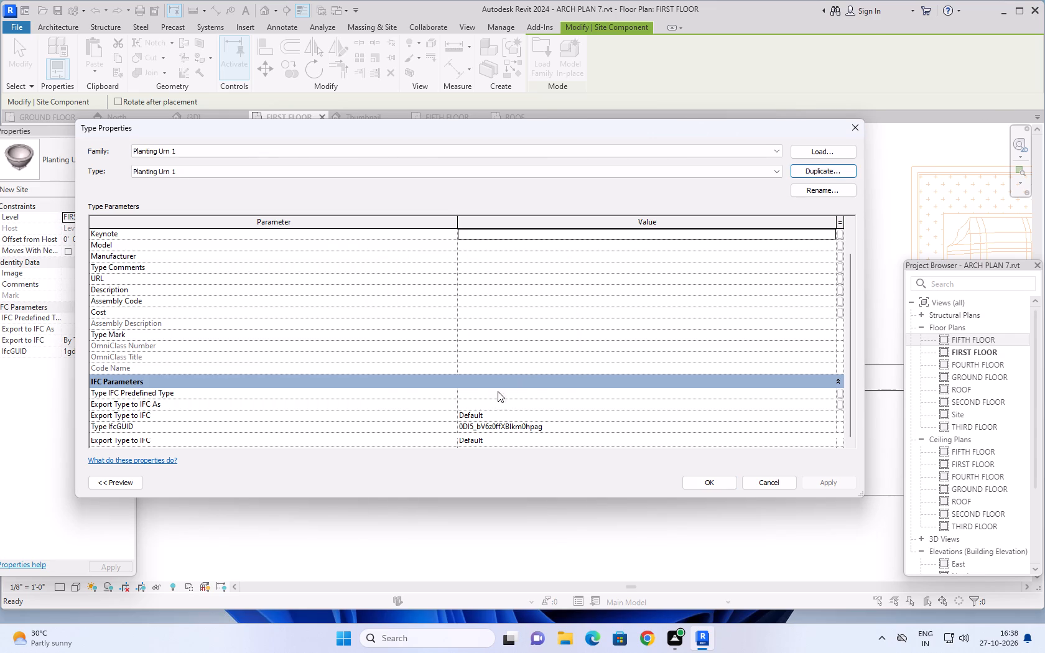
pyautogui.scroll(7, 524, 368)
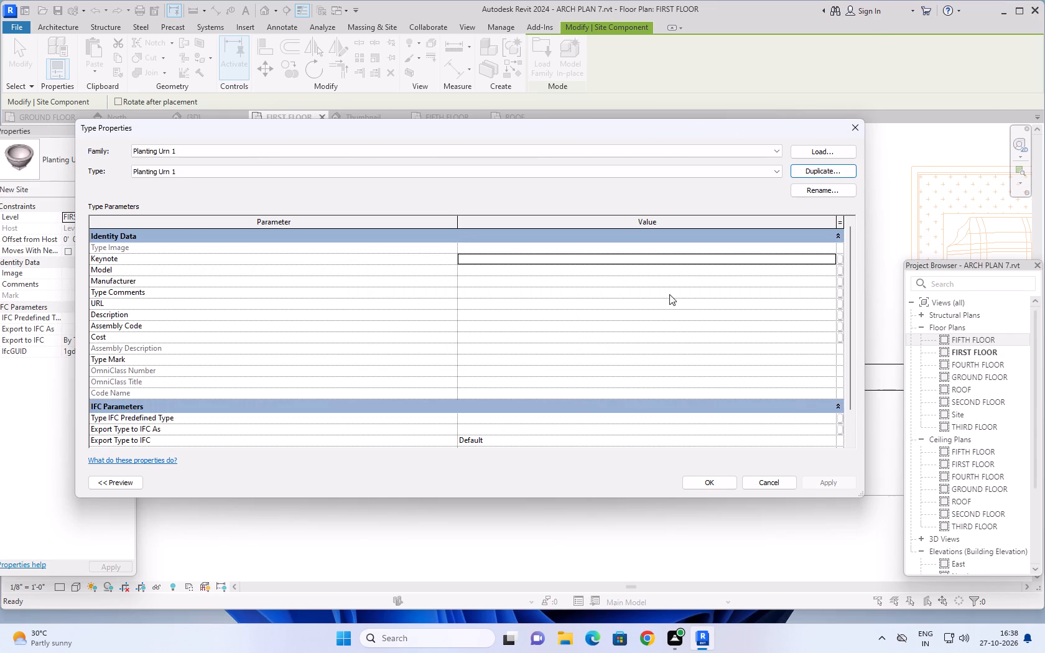
pyautogui.click(725, 482)
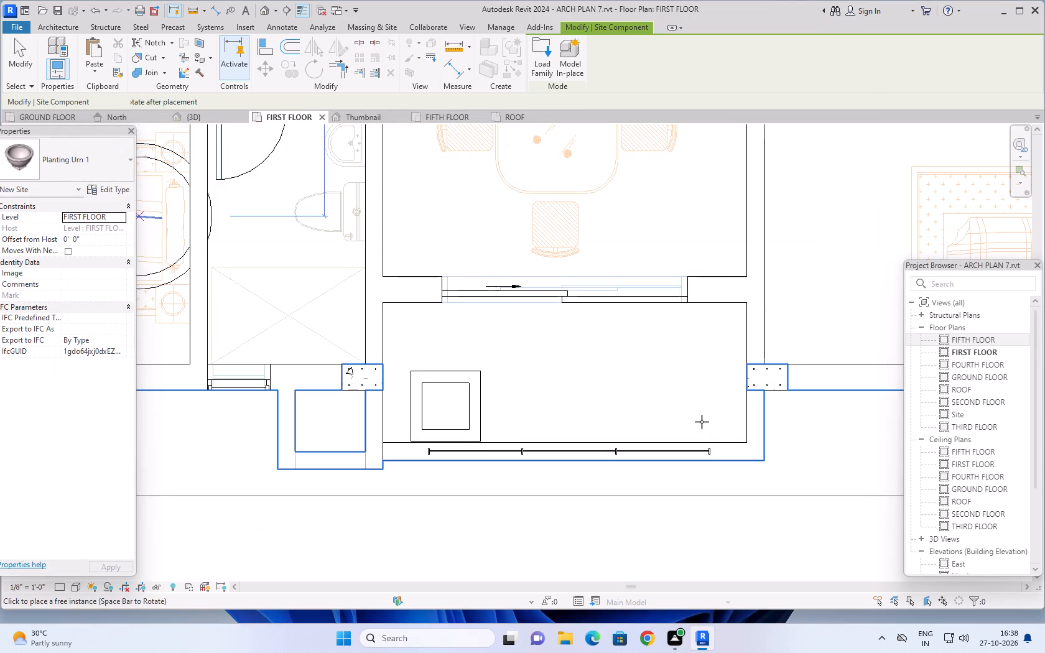
# Place a Planting Urn 1 at the balcony's right end, about 2'-5" from the side wall and 2'-4" from the sliding-door wall.
pyautogui.click(671, 372)
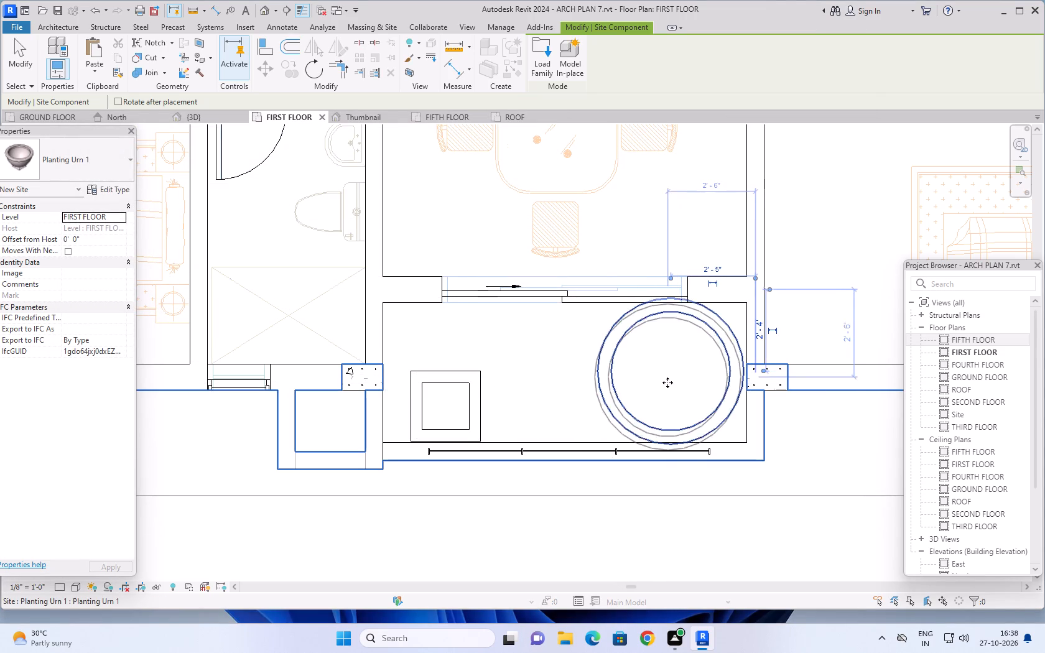
# Examine the planter and planting urn on the first-floor balcony in the 3D view from several angles.
pyautogui.click(205, 118)
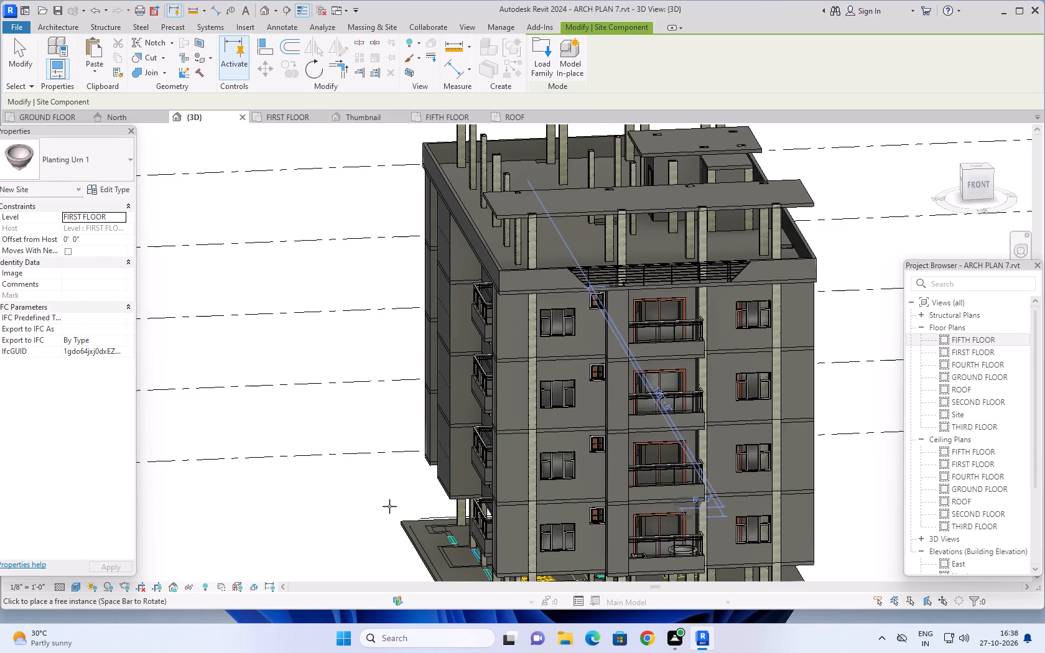
pyautogui.moveTo(375, 498); pyautogui.dragTo(326, 435, button='middle')
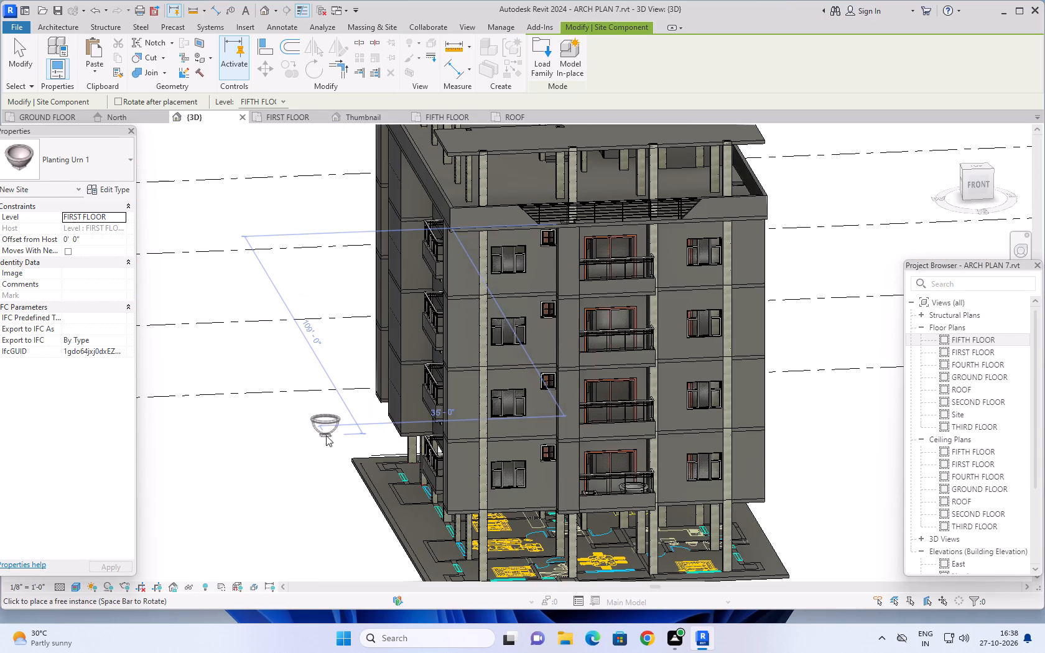
pyautogui.press('Escape')
pyautogui.moveTo(286, 432); pyautogui.dragTo(275, 470, button='middle')
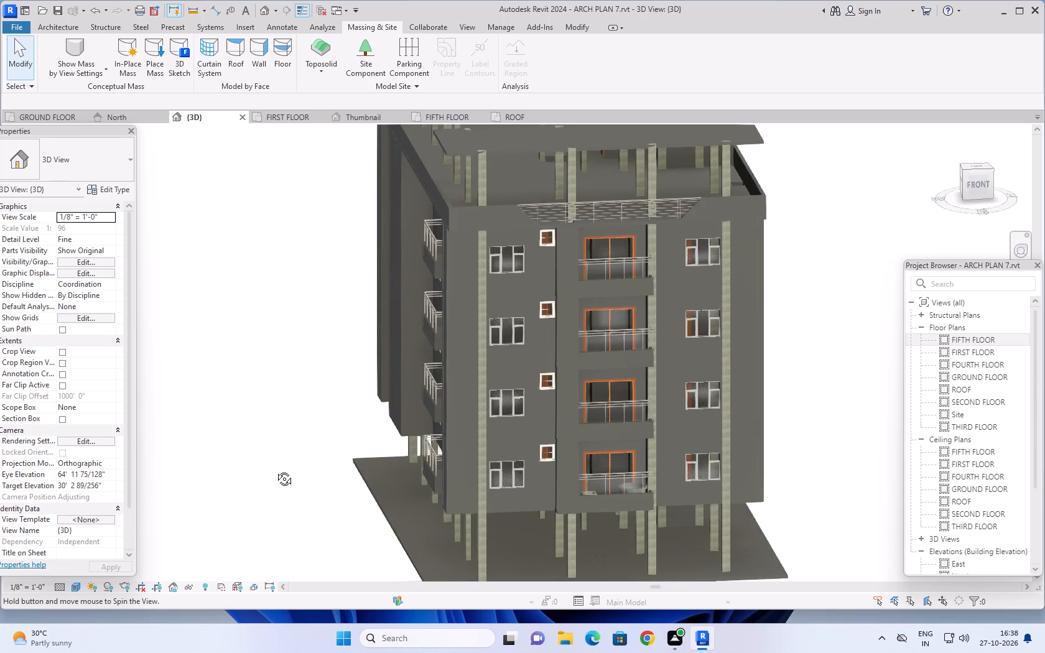
pyautogui.moveTo(275, 470); pyautogui.dragTo(273, 536, button='middle')
pyautogui.moveTo(573, 548); pyautogui.dragTo(565, 424, button='middle')
pyautogui.keyDown('shift'); pyautogui.moveTo(581, 452); pyautogui.dragTo(581, 470, button='middle'); pyautogui.keyUp('shift')
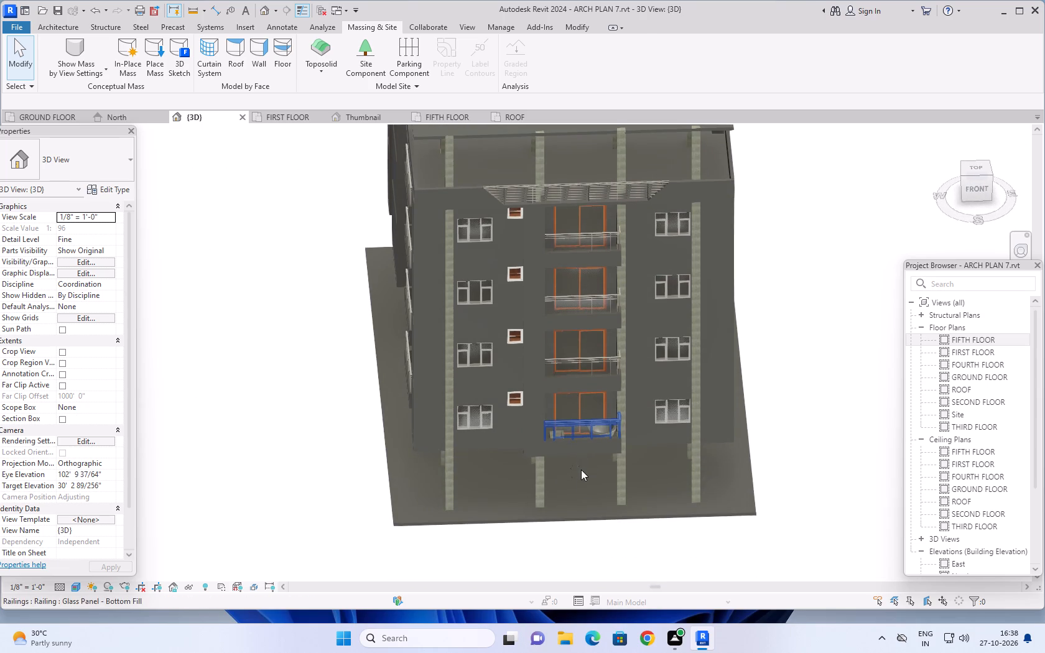
pyautogui.keyDown('shift'); pyautogui.moveTo(581, 470); pyautogui.dragTo(587, 539, button='middle'); pyautogui.keyUp('shift')
pyautogui.scroll(3, 599, 477)
pyautogui.moveTo(602, 476); pyautogui.dragTo(601, 446, button='middle')
pyautogui.keyDown('shift'); pyautogui.moveTo(602, 451); pyautogui.dragTo(603, 530, button='middle'); pyautogui.keyUp('shift')
pyautogui.scroll(7, 606, 445)
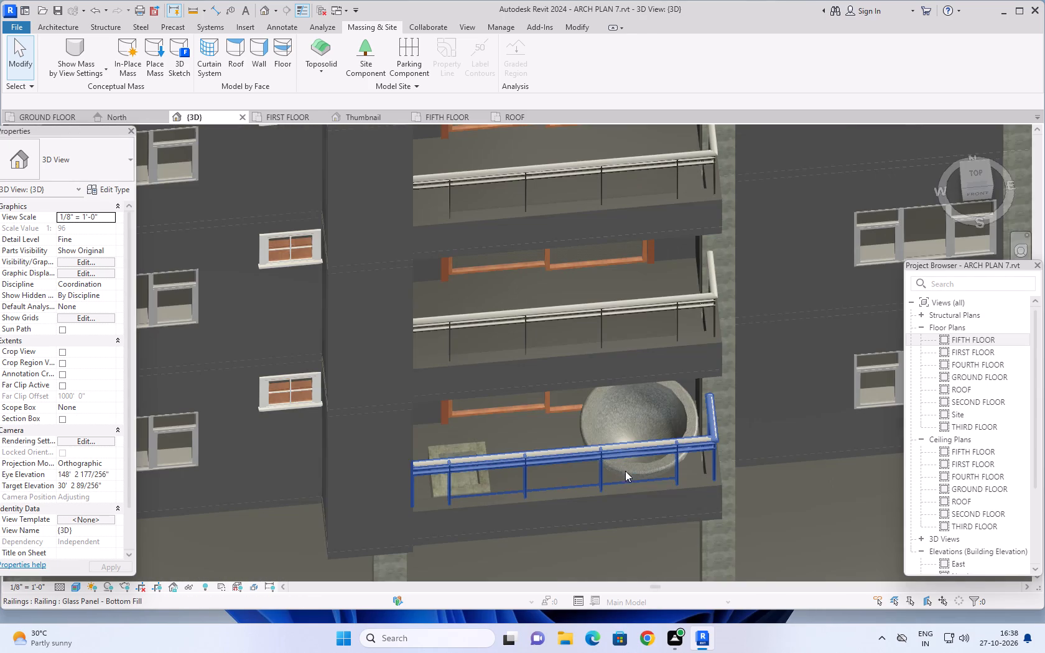
pyautogui.keyDown('shift'); pyautogui.moveTo(636, 450); pyautogui.dragTo(707, 392, button='middle'); pyautogui.keyUp('shift')
pyautogui.scroll(-2, 705, 394)
pyautogui.moveTo(697, 401); pyautogui.dragTo(445, 441, button='middle')
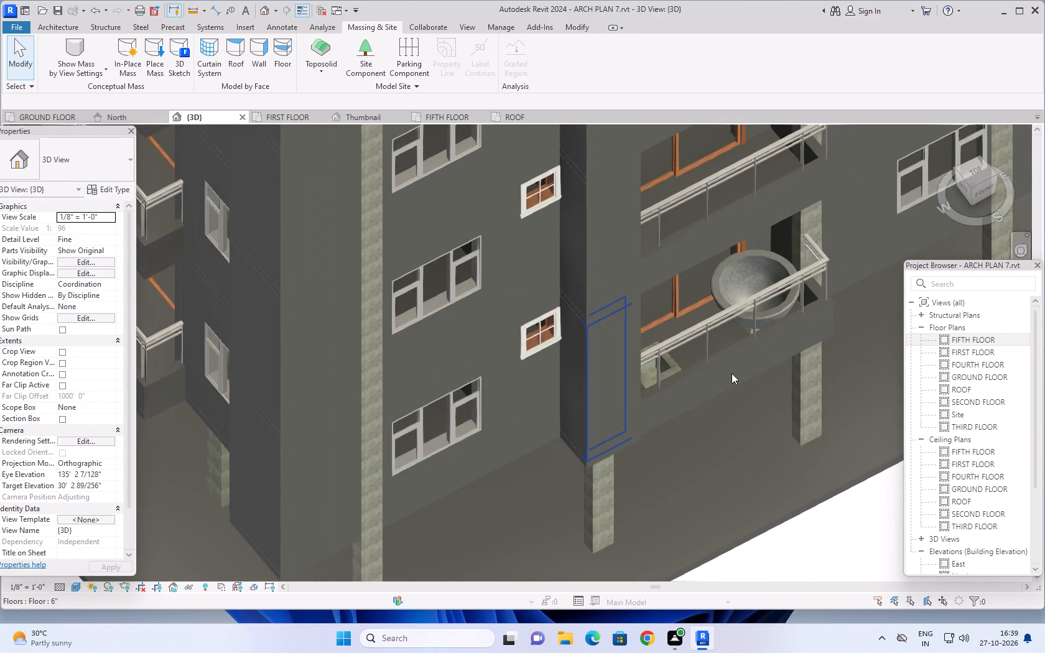
pyautogui.keyDown('shift'); pyautogui.moveTo(741, 347); pyautogui.dragTo(762, 284, button='middle'); pyautogui.keyUp('shift')
pyautogui.moveTo(762, 284); pyautogui.dragTo(549, 391, button='middle')
pyautogui.scroll(-1, 732, 304)
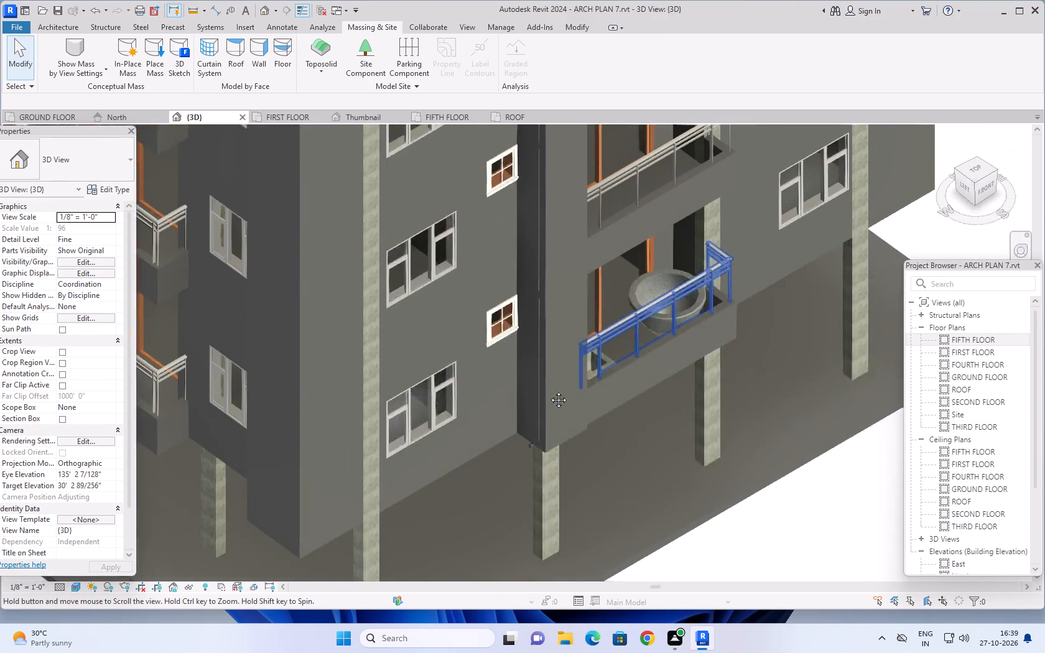
pyautogui.moveTo(549, 391); pyautogui.dragTo(518, 408, button='middle')
pyautogui.keyDown('shift'); pyautogui.moveTo(588, 366); pyautogui.dragTo(561, 368, button='middle'); pyautogui.keyUp('shift')
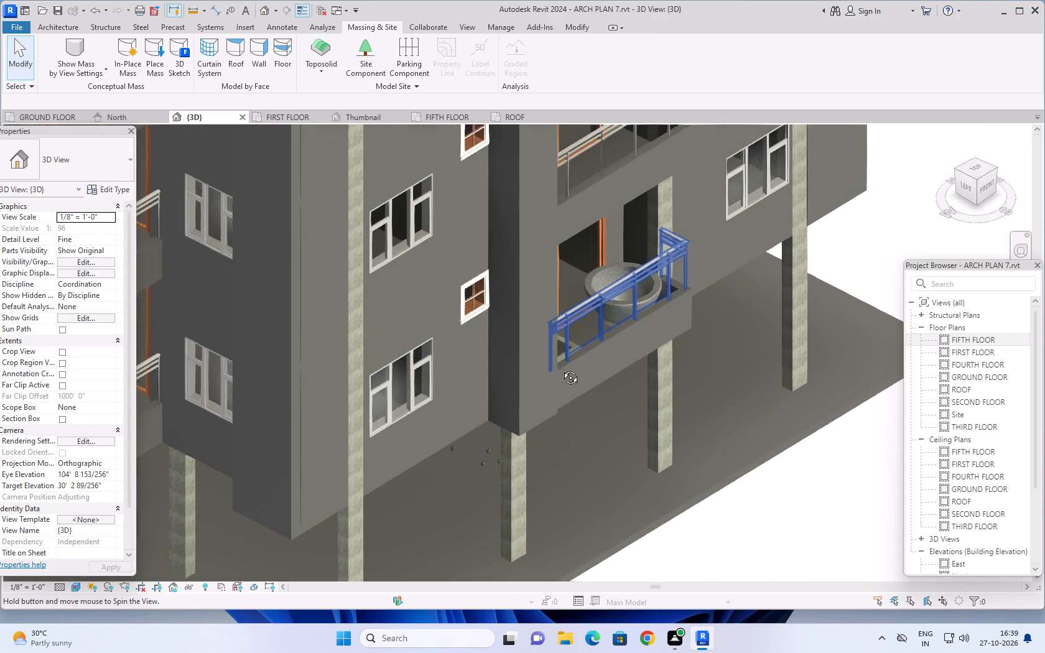
pyautogui.keyDown('shift'); pyautogui.moveTo(561, 368); pyautogui.dragTo(499, 412, button='middle'); pyautogui.keyUp('shift')
pyautogui.scroll(3, 310, 496)
pyautogui.moveTo(291, 506); pyautogui.dragTo(300, 502, button='middle')
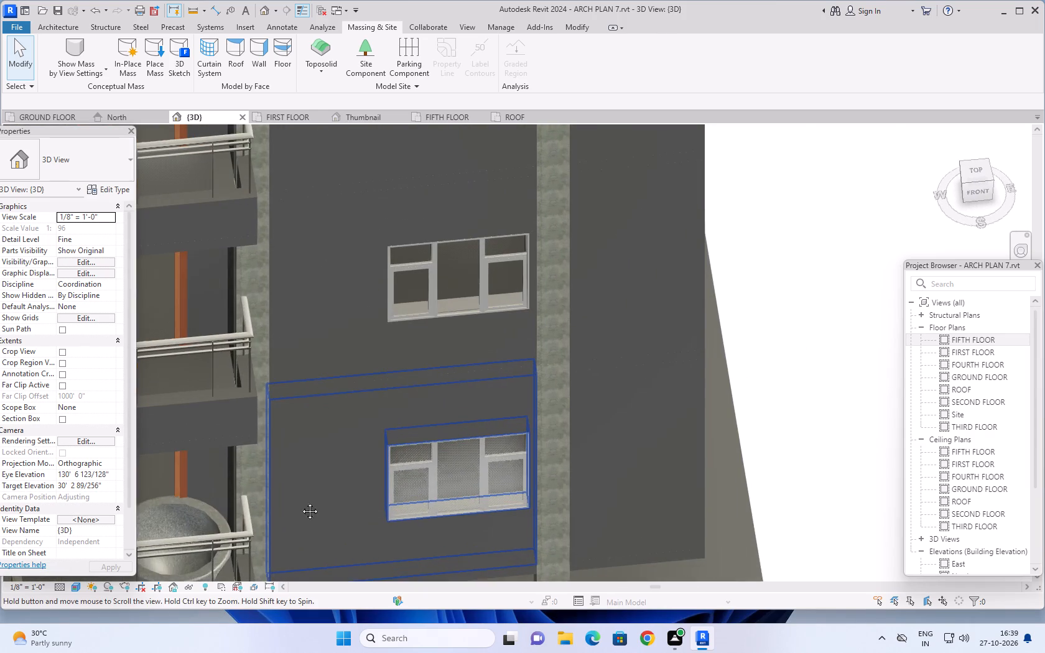
pyautogui.moveTo(300, 502); pyautogui.dragTo(681, 369, button='middle')
pyautogui.keyDown('shift'); pyautogui.moveTo(559, 417); pyautogui.dragTo(597, 392, button='middle'); pyautogui.keyUp('shift')
pyautogui.moveTo(664, 357); pyautogui.dragTo(522, 473, button='middle')
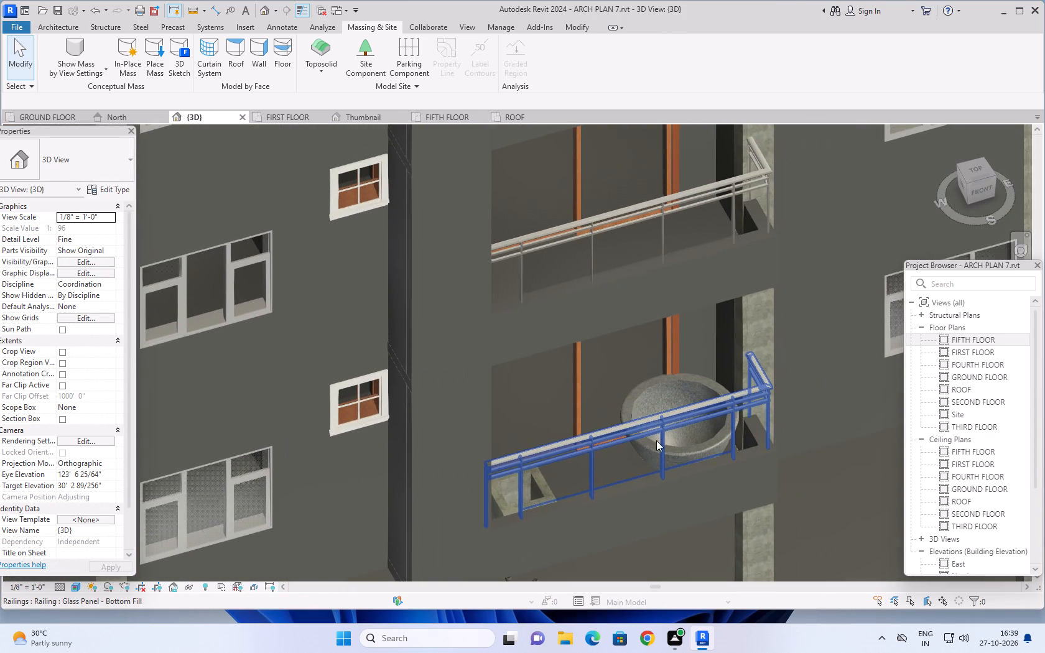
pyautogui.scroll(5, 657, 439)
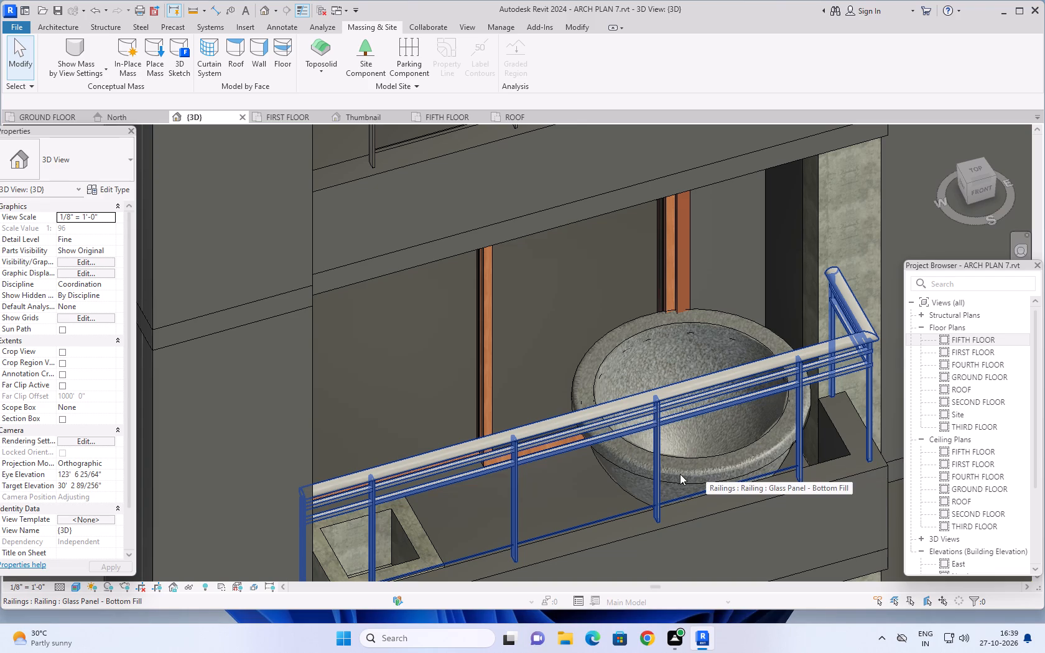
pyautogui.scroll(-3, 671, 465)
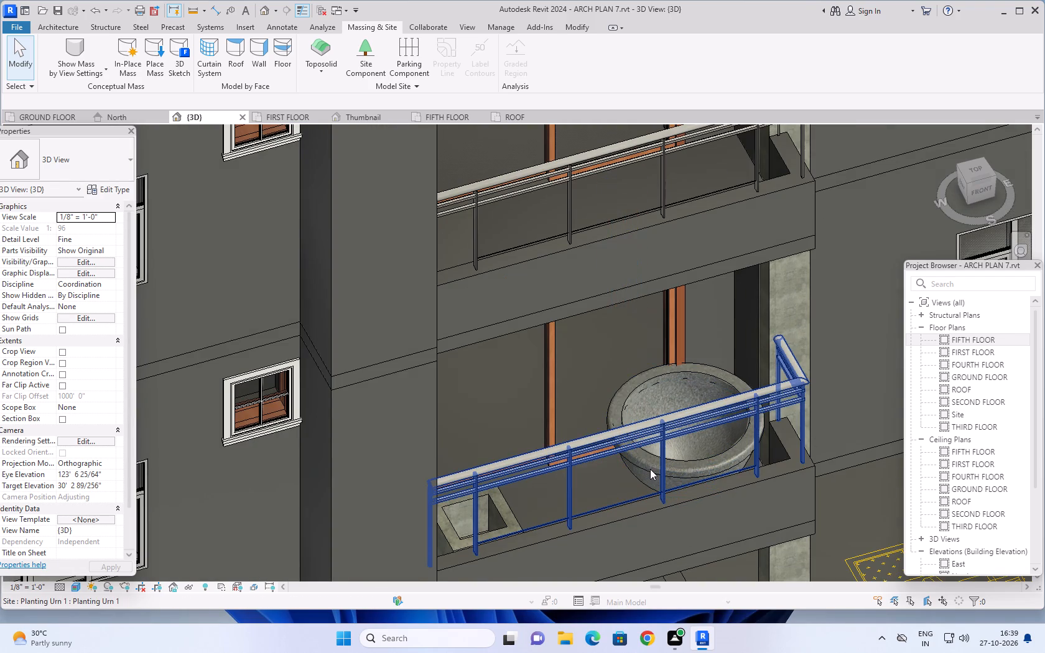
# Open the family of the planting urn on the first-floor balcony for editing.
pyautogui.click(679, 456)
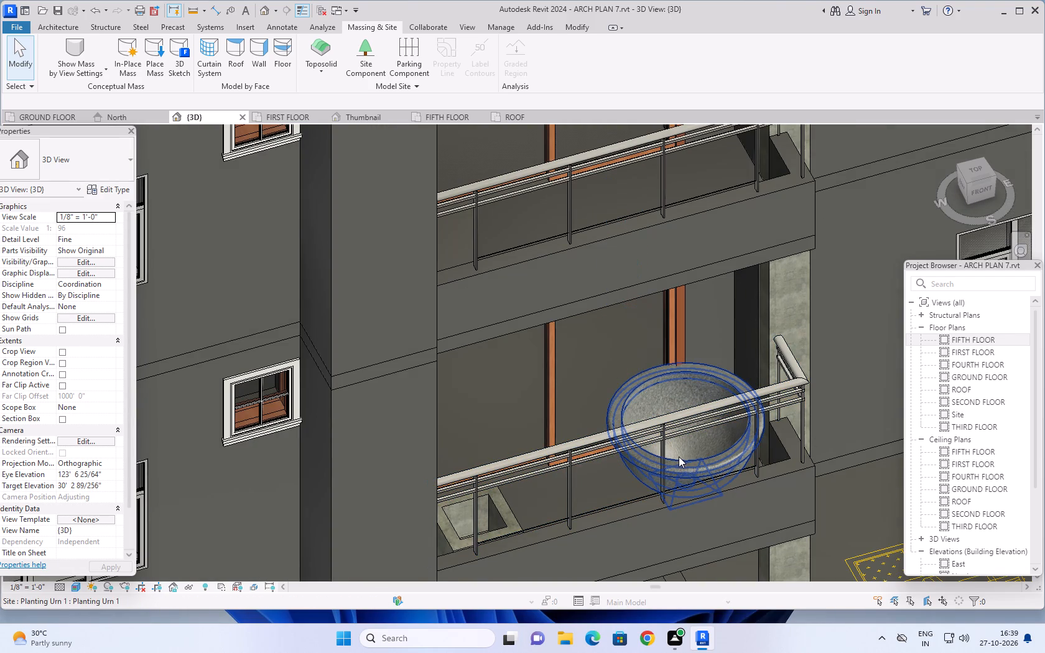
pyautogui.keyDown('shift'); pyautogui.moveTo(702, 452); pyautogui.dragTo(697, 498, button='middle'); pyautogui.keyUp('shift')
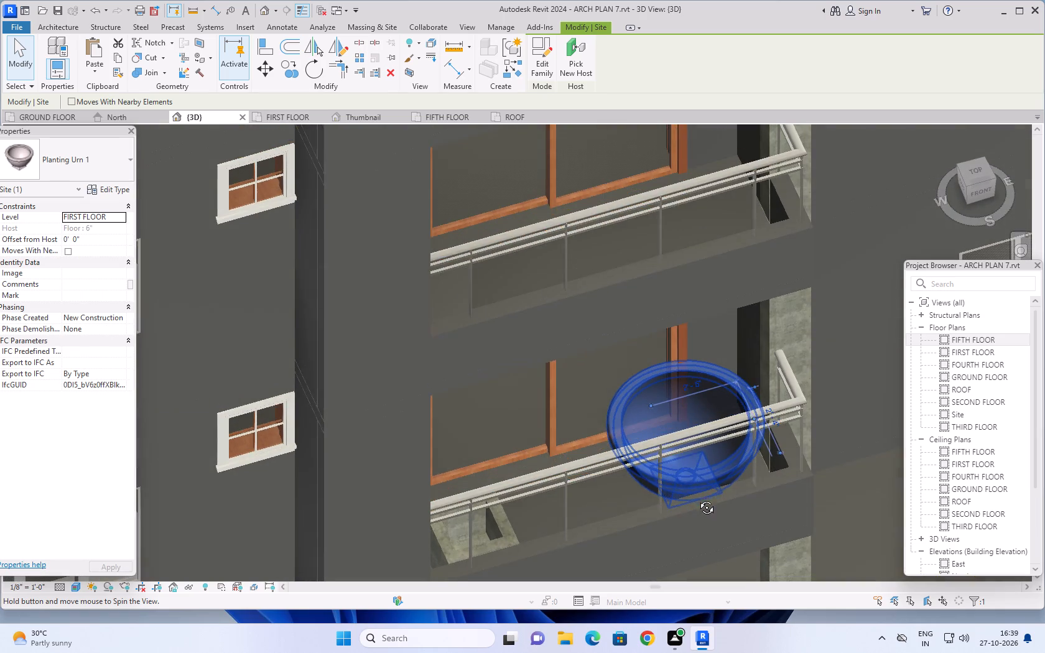
pyautogui.keyDown('shift'); pyautogui.moveTo(697, 498); pyautogui.dragTo(697, 509, button='middle'); pyautogui.keyUp('shift')
pyautogui.moveTo(698, 465); pyautogui.dragTo(679, 502, button='middle')
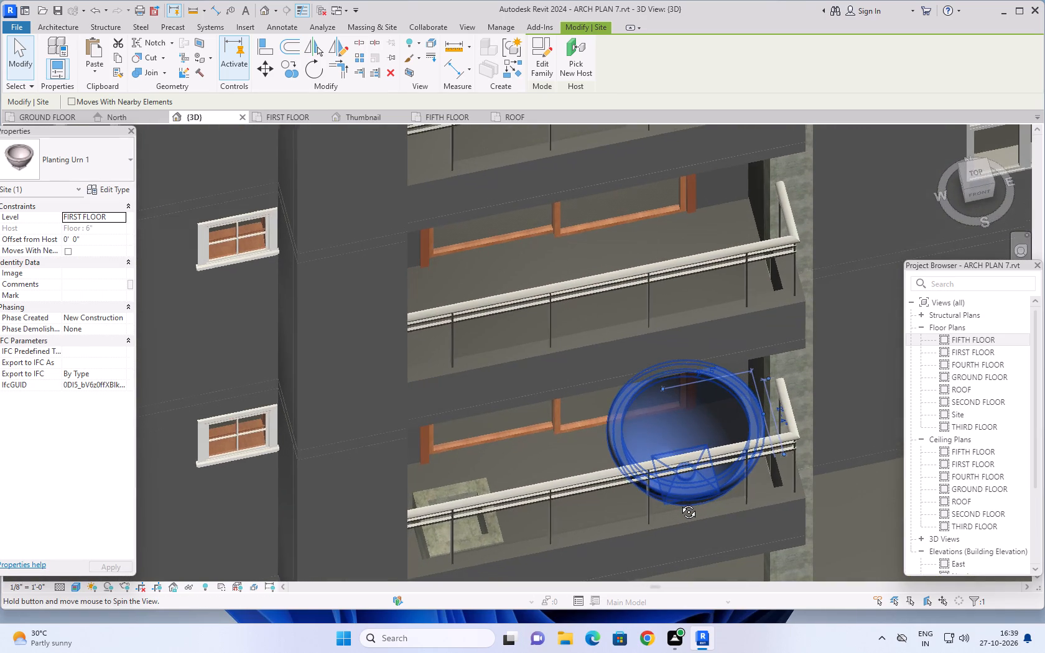
pyautogui.moveTo(679, 502); pyautogui.dragTo(659, 474, button='middle')
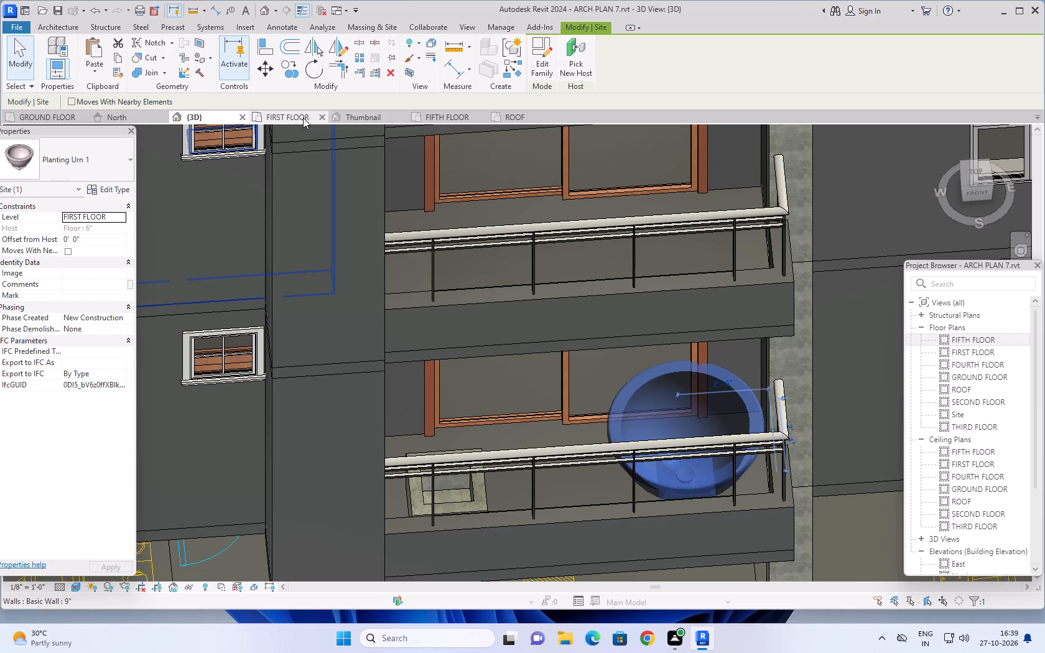
pyautogui.click(540, 51)
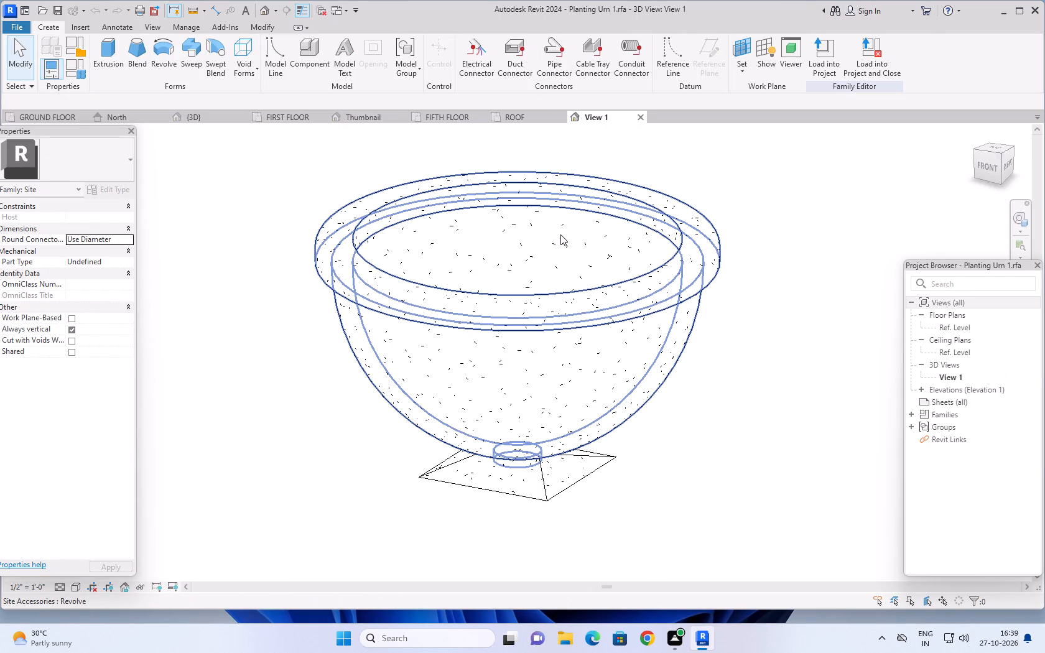
pyautogui.scroll(-3, 653, 354)
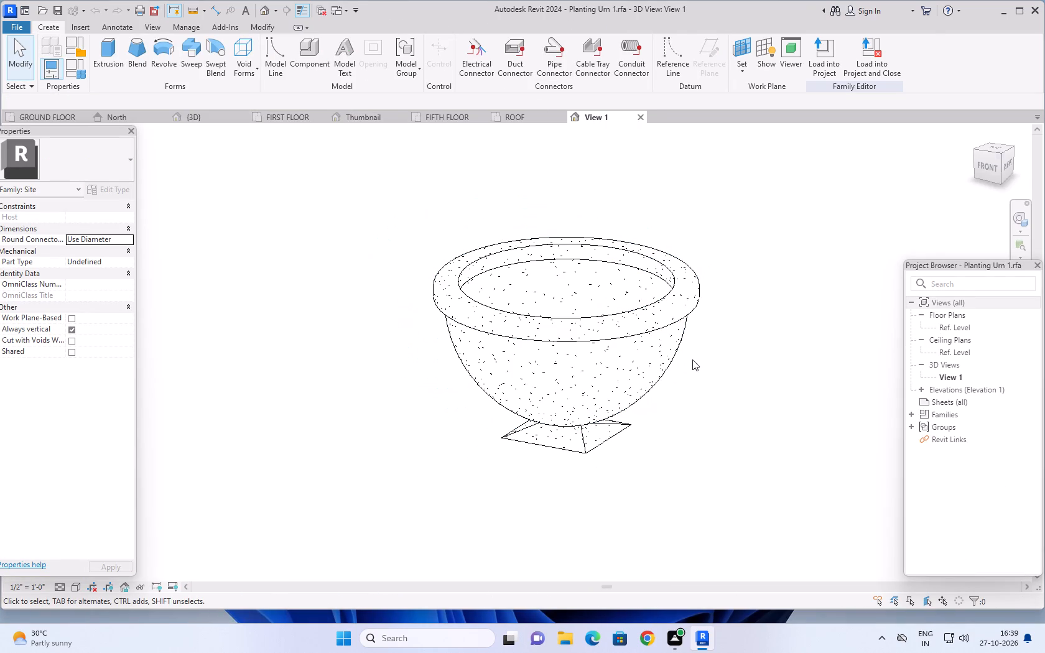
# Examine the element properties of the urn's bowl and pyramidal base for editable dimensions.
pyautogui.scroll(-1, 715, 342)
pyautogui.moveTo(738, 338); pyautogui.dragTo(728, 358, button='middle')
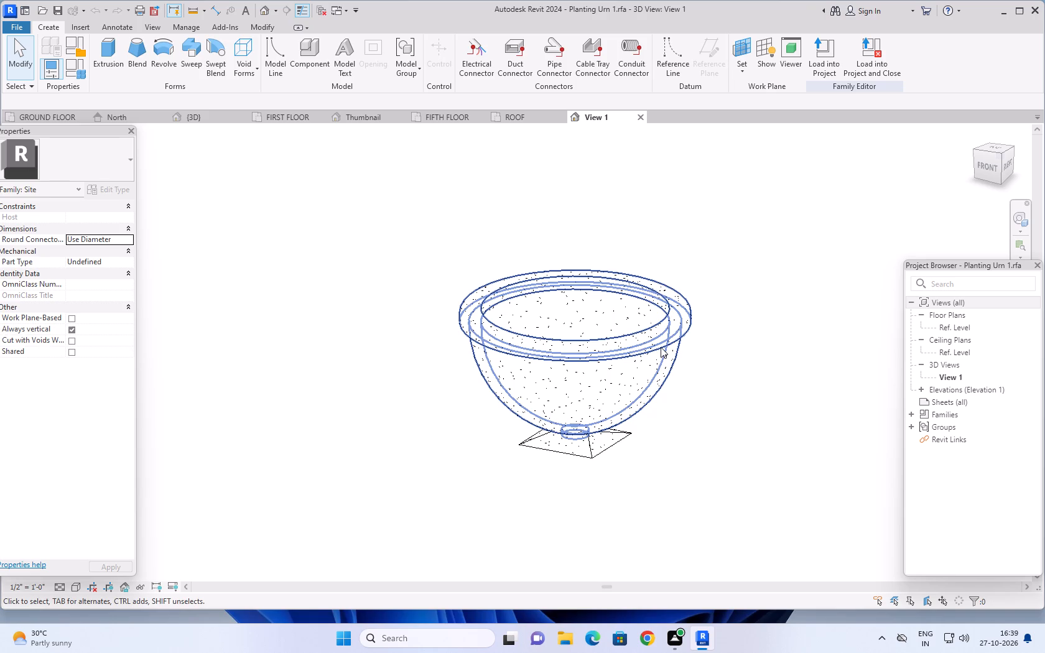
pyautogui.click(661, 347)
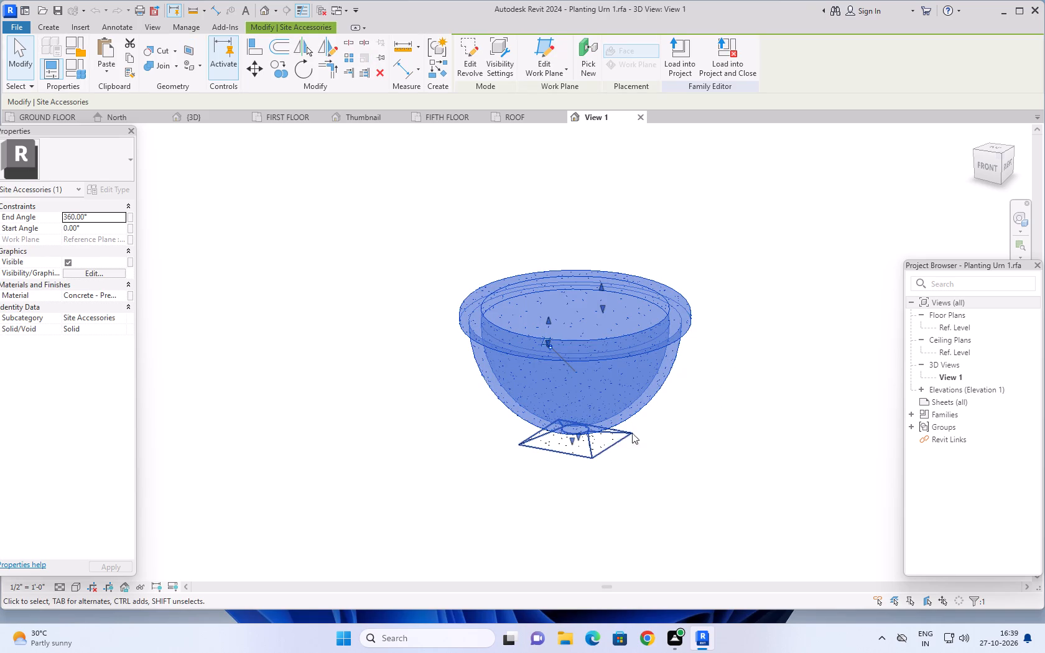
pyautogui.keyDown('ctrl'); pyautogui.click(593, 456); pyautogui.keyUp('ctrl')
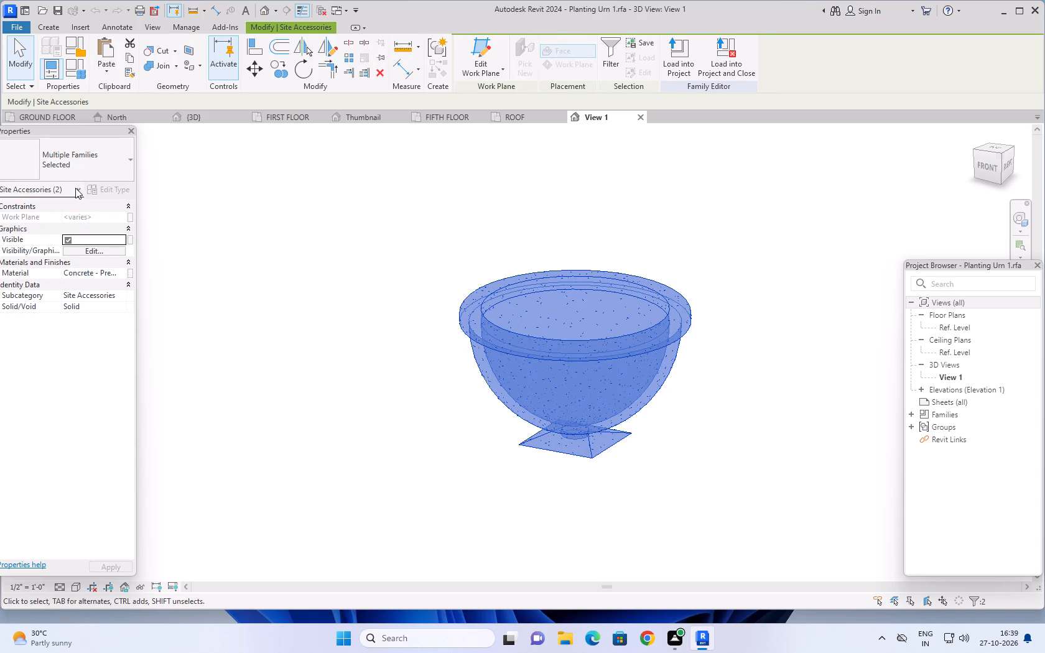
pyautogui.click(76, 188)
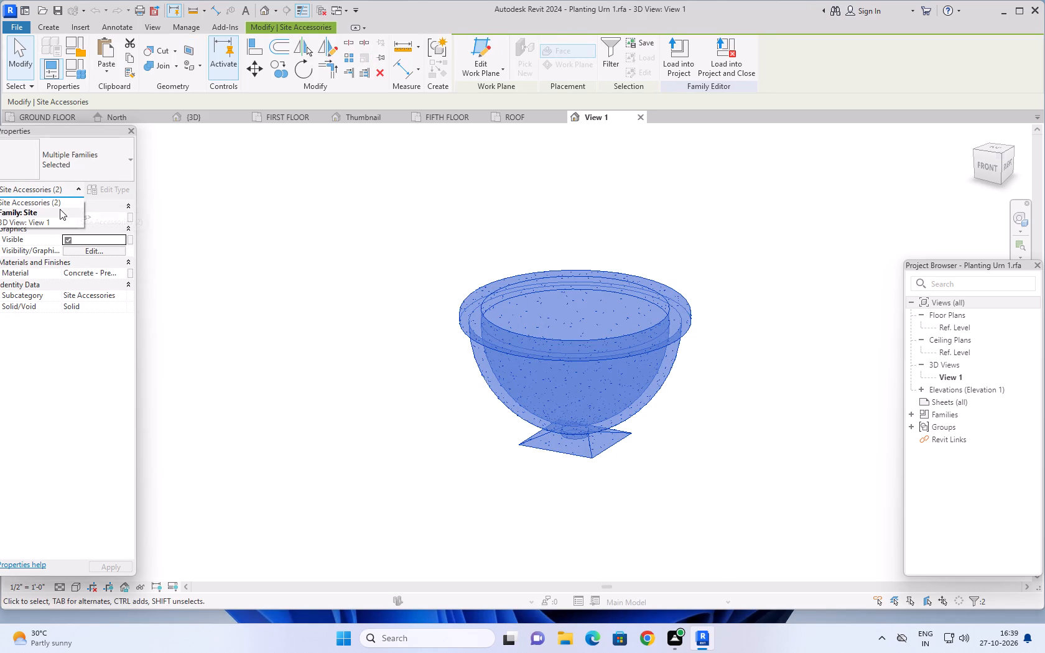
pyautogui.click(95, 169)
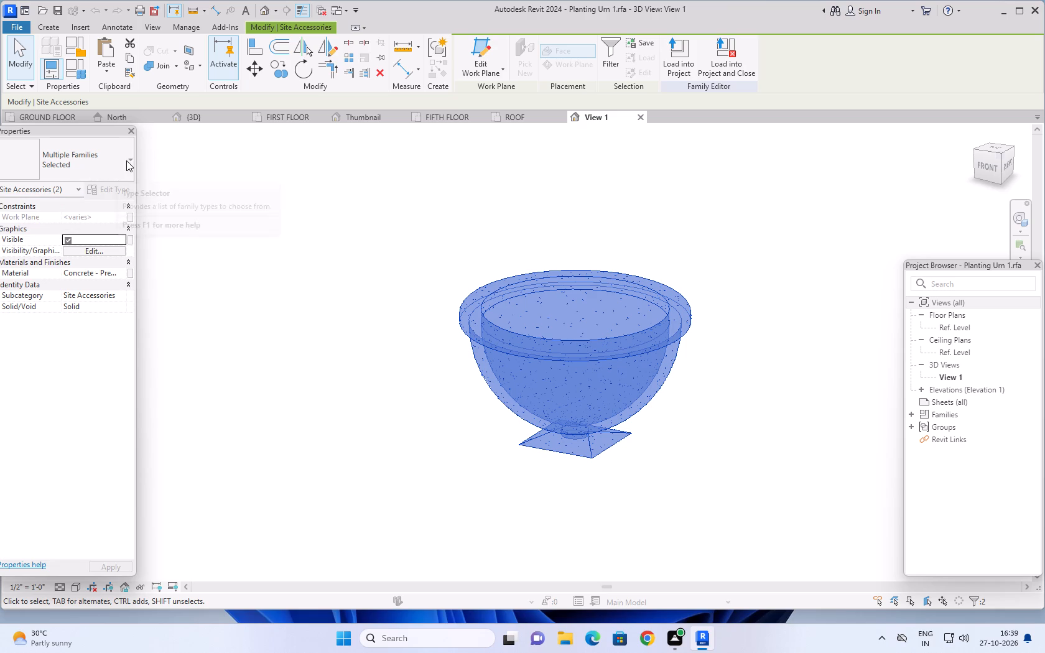
pyautogui.click(126, 160)
pyautogui.press('Escape')
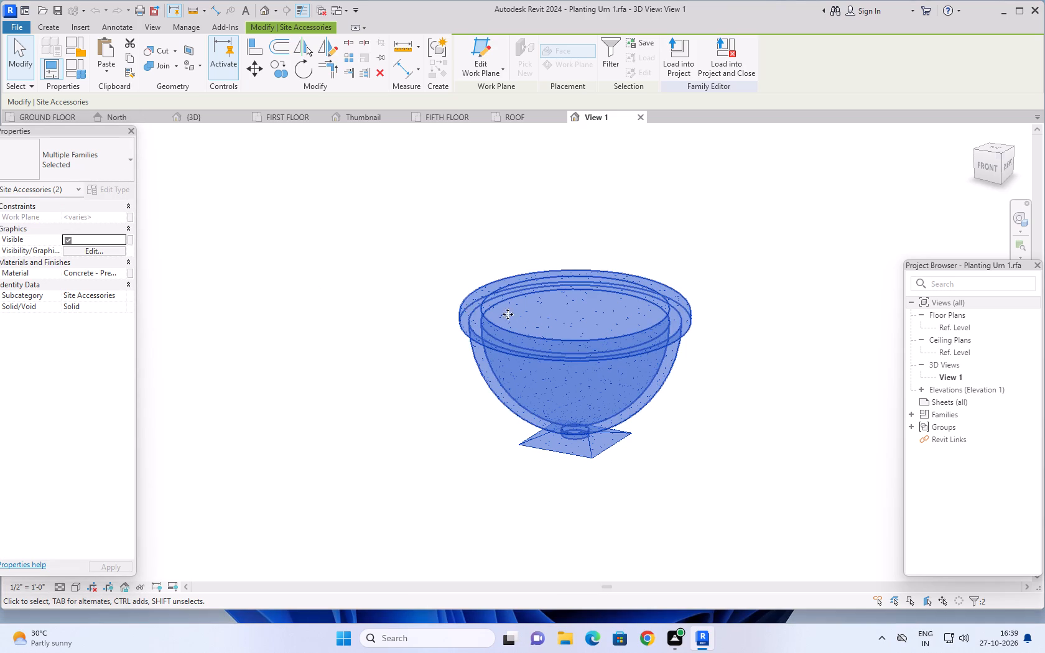
pyautogui.click(798, 389)
pyautogui.click(628, 353)
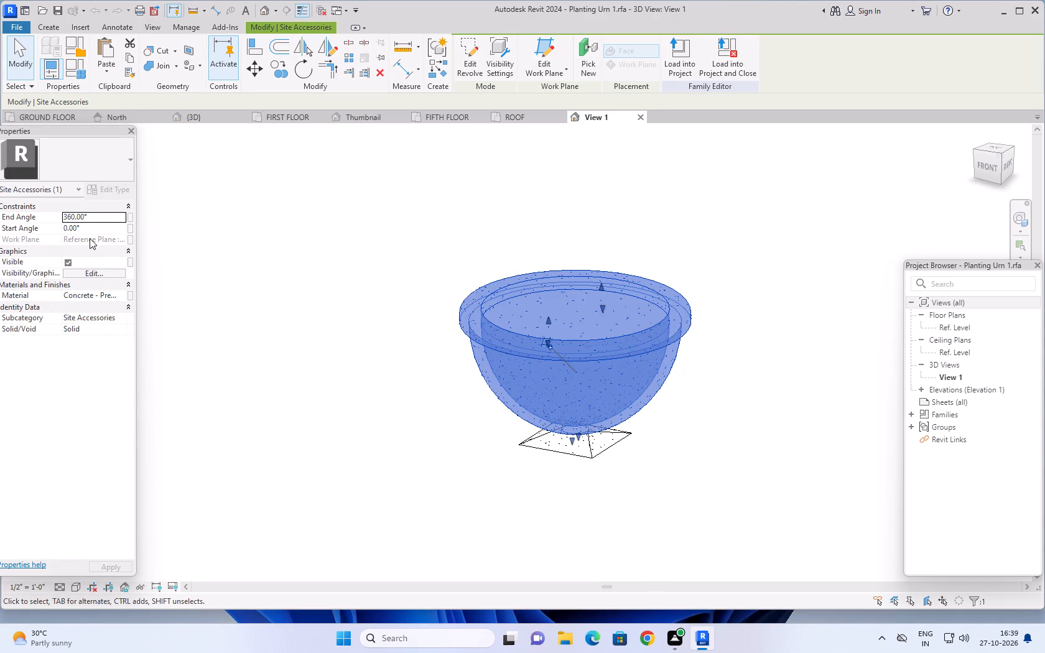
# Examine the urn bowl's visibility settings and remaining instance properties for a way to resize it.
pyautogui.scroll(-3, 88, 271)
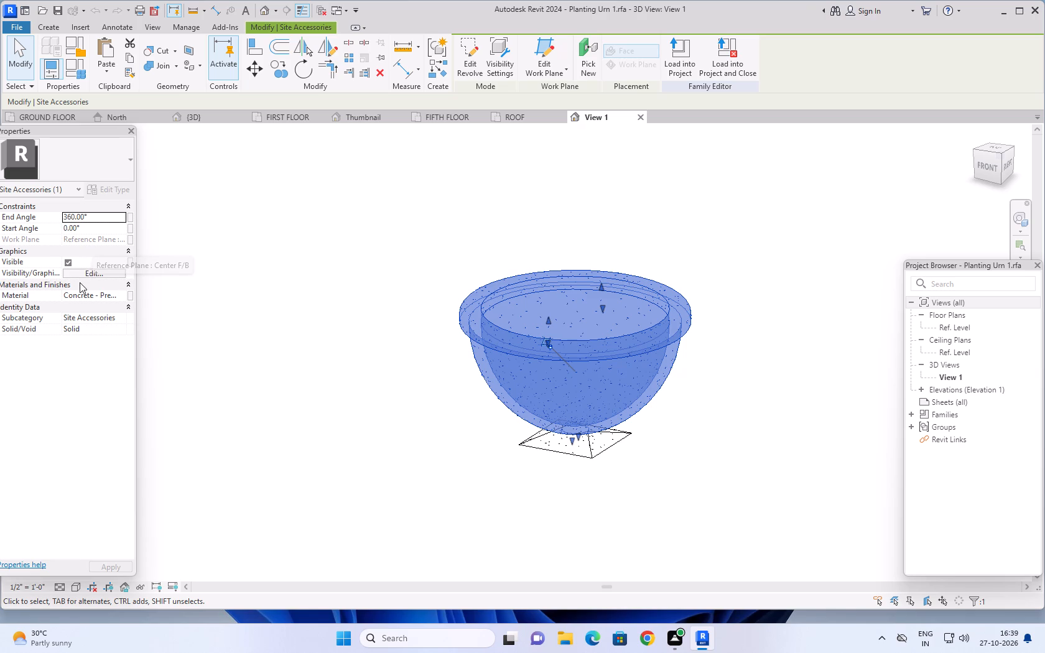
pyautogui.click(86, 272)
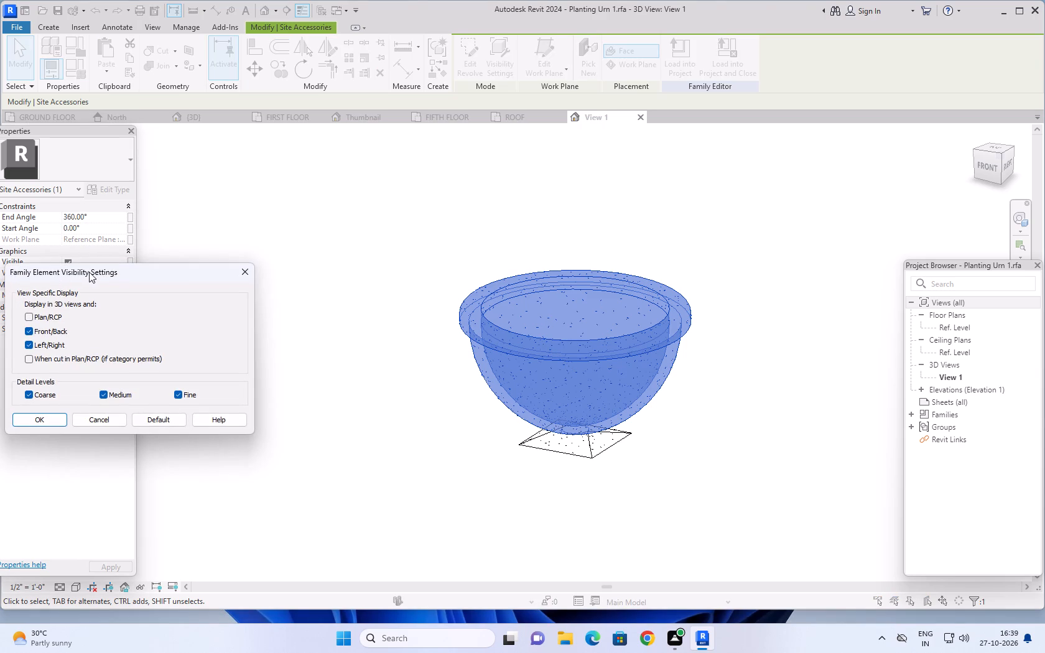
pyautogui.click(246, 272)
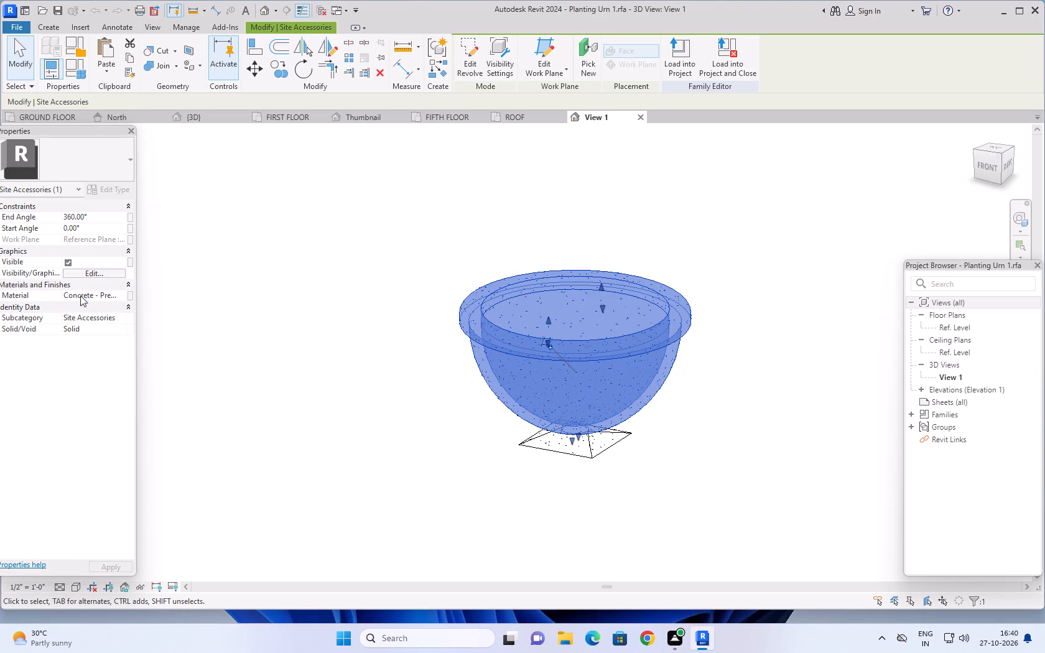
pyautogui.scroll(2, 93, 302)
pyautogui.click(108, 187)
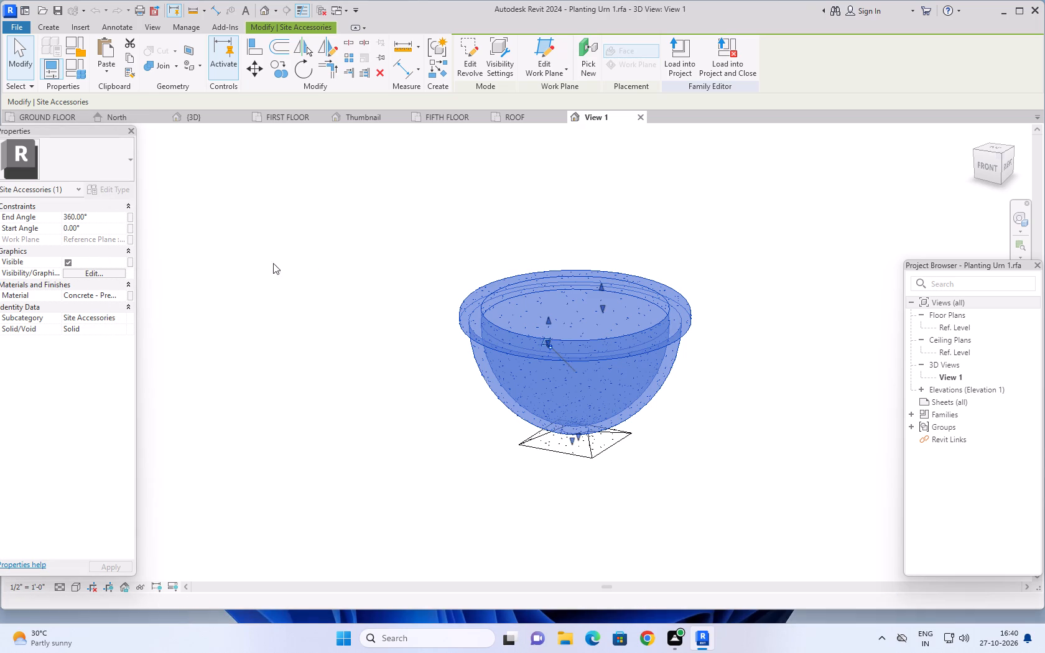
pyautogui.scroll(-1, 537, 261)
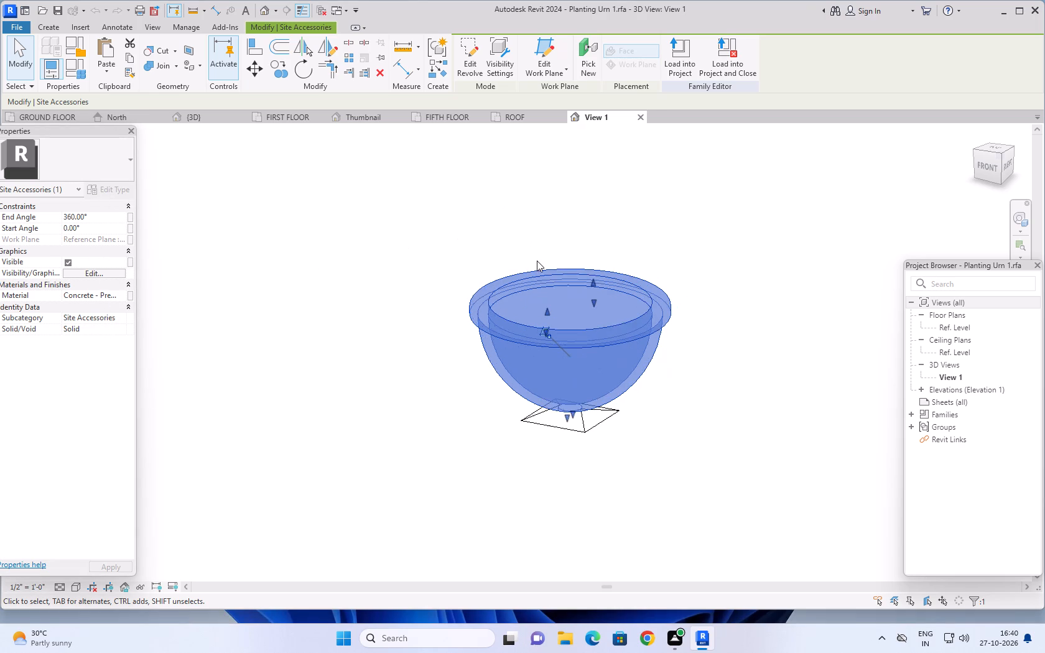
pyautogui.scroll(-2, 537, 261)
pyautogui.moveTo(587, 233); pyautogui.dragTo(584, 269, button='middle')
pyautogui.scroll(1, 584, 272)
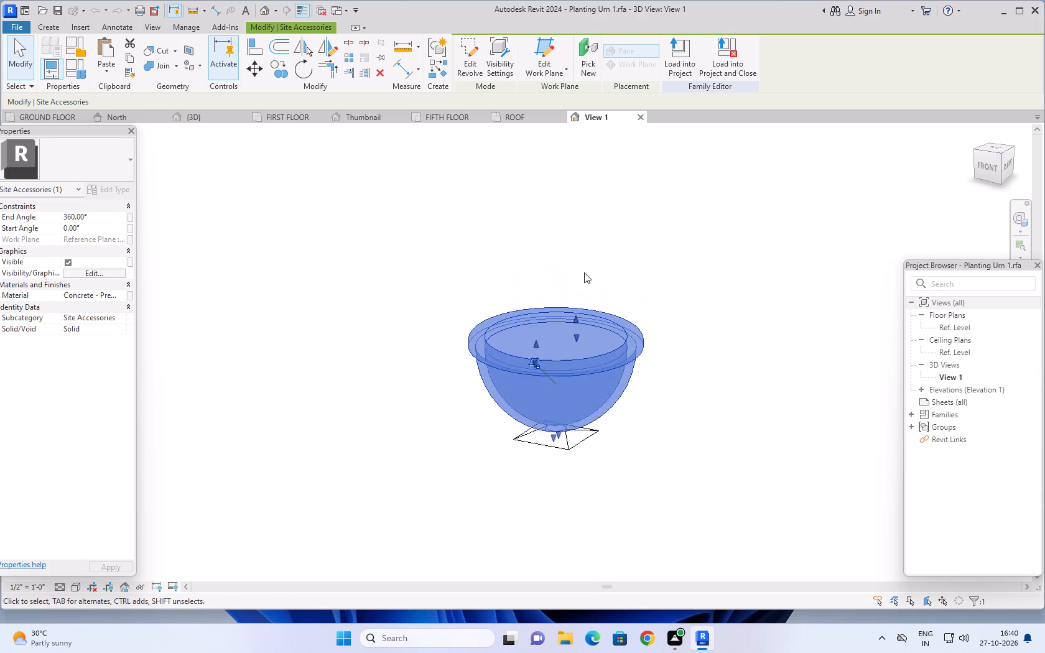
pyautogui.scroll(1, 584, 272)
pyautogui.moveTo(578, 270); pyautogui.dragTo(572, 254, button='middle')
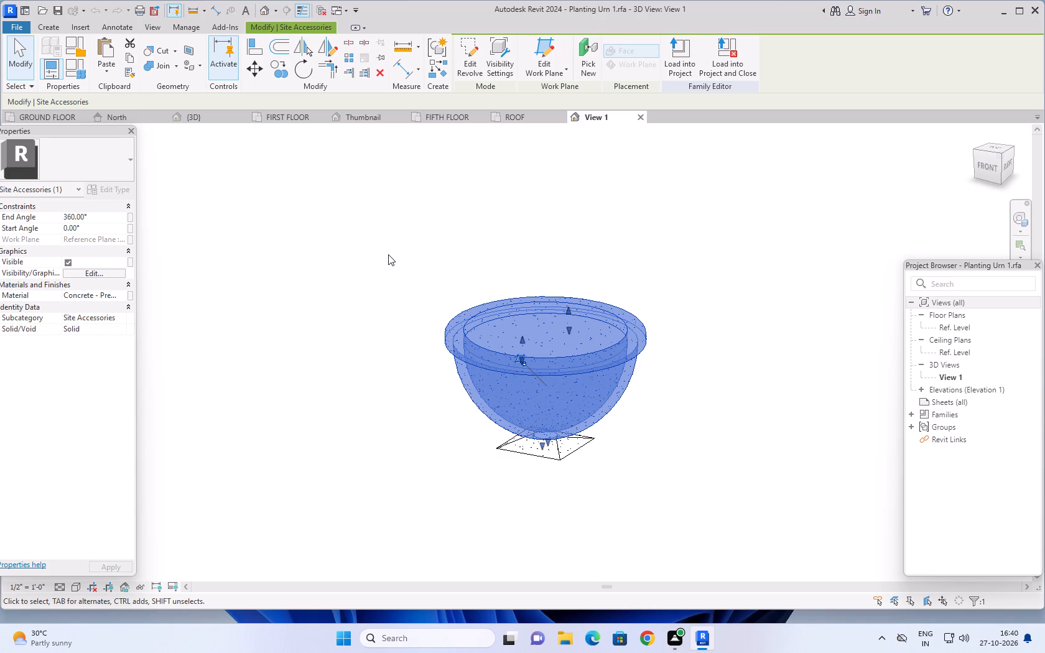
# Check which family parameters can be associated with the urn bowl's Work Plane and End Angle.
pyautogui.click(129, 238)
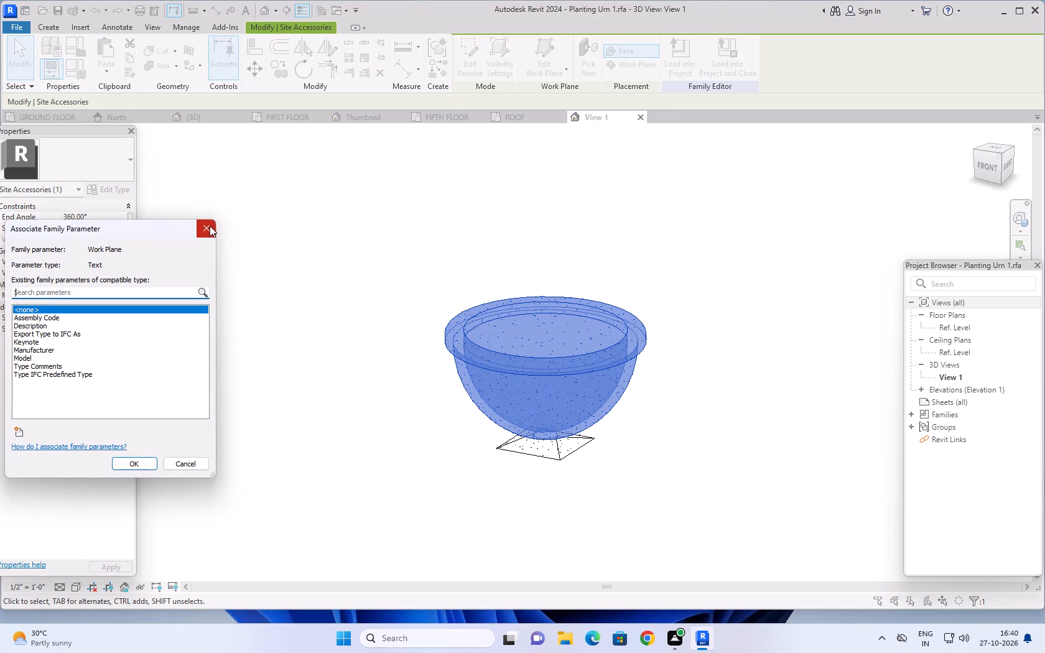
pyautogui.click(211, 226)
pyautogui.click(131, 217)
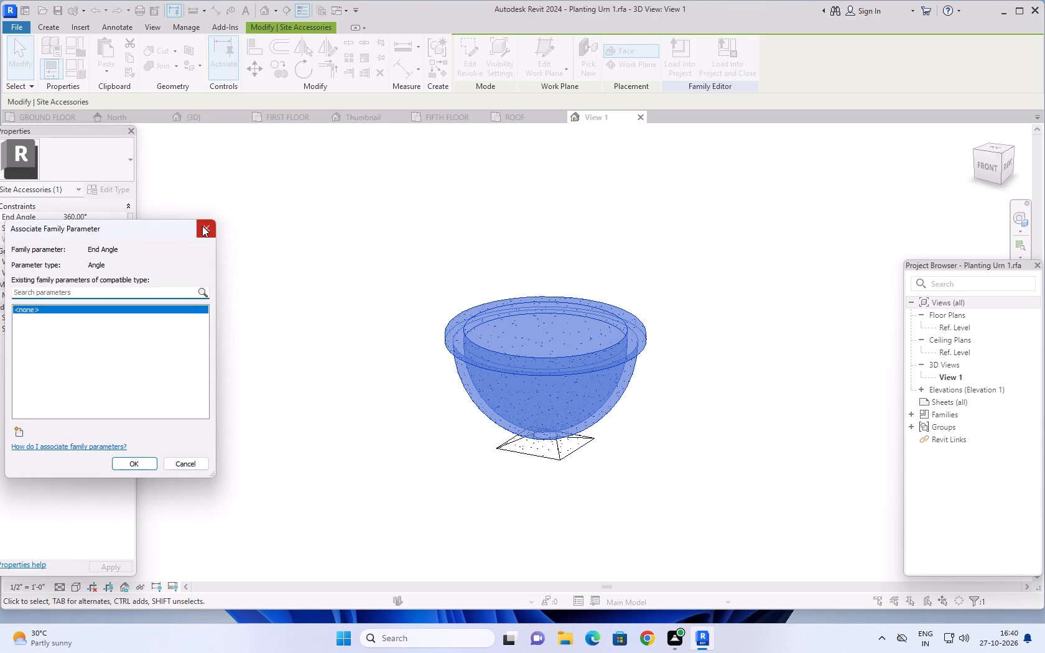
pyautogui.click(204, 226)
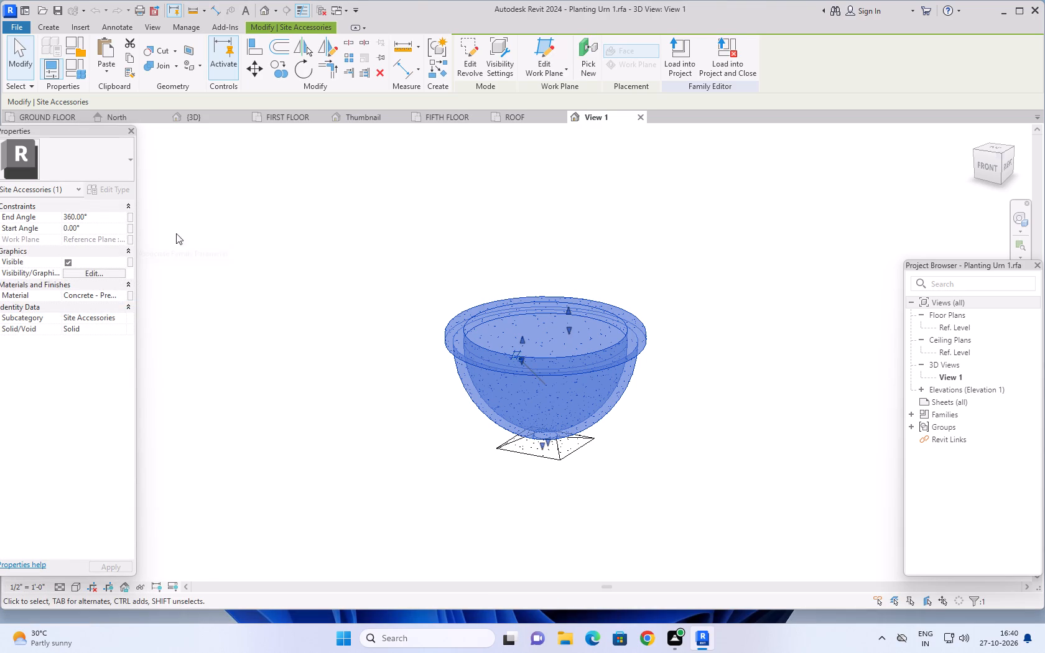
# Close the Planting Urn 1 family view and return to the building's 3D view of the first-floor balcony.
pyautogui.click(368, 225)
pyautogui.click(640, 118)
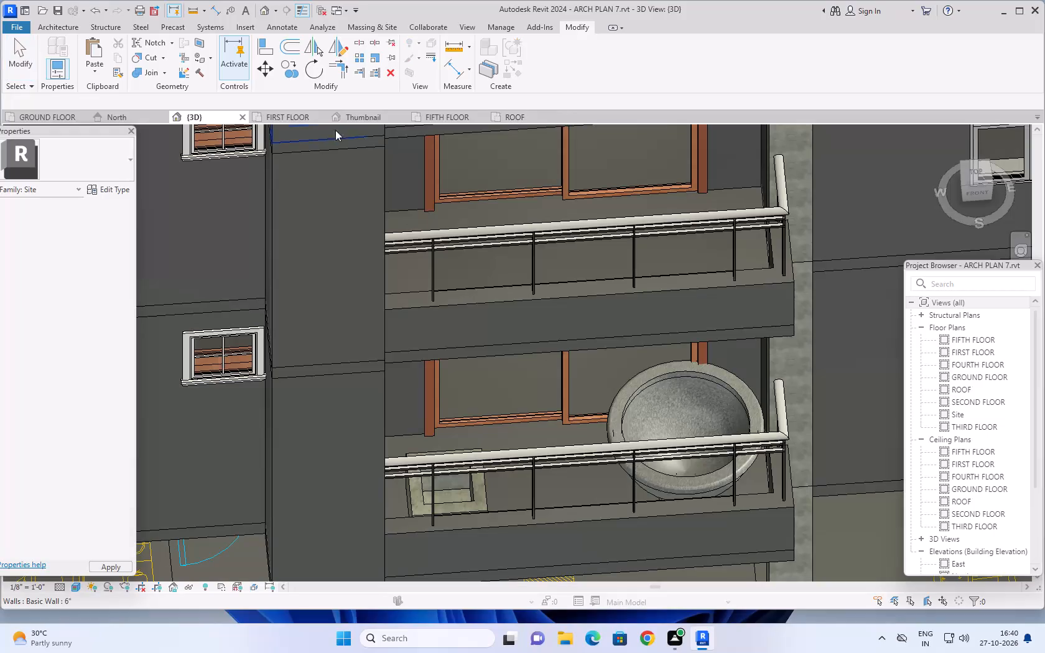
pyautogui.scroll(-4, 690, 381)
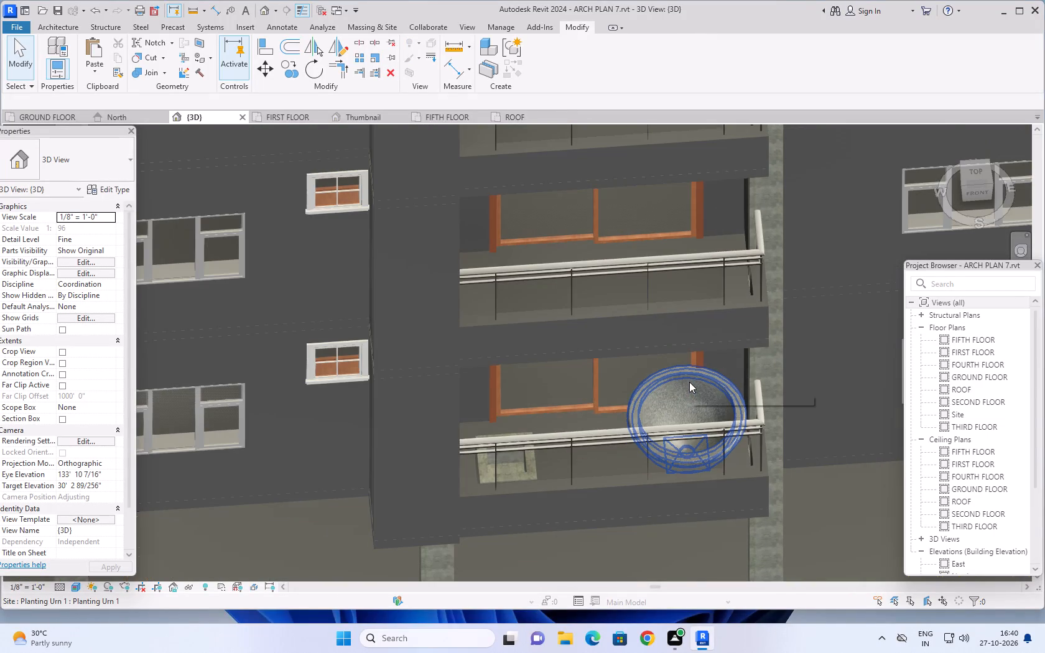
pyautogui.scroll(-1, 689, 382)
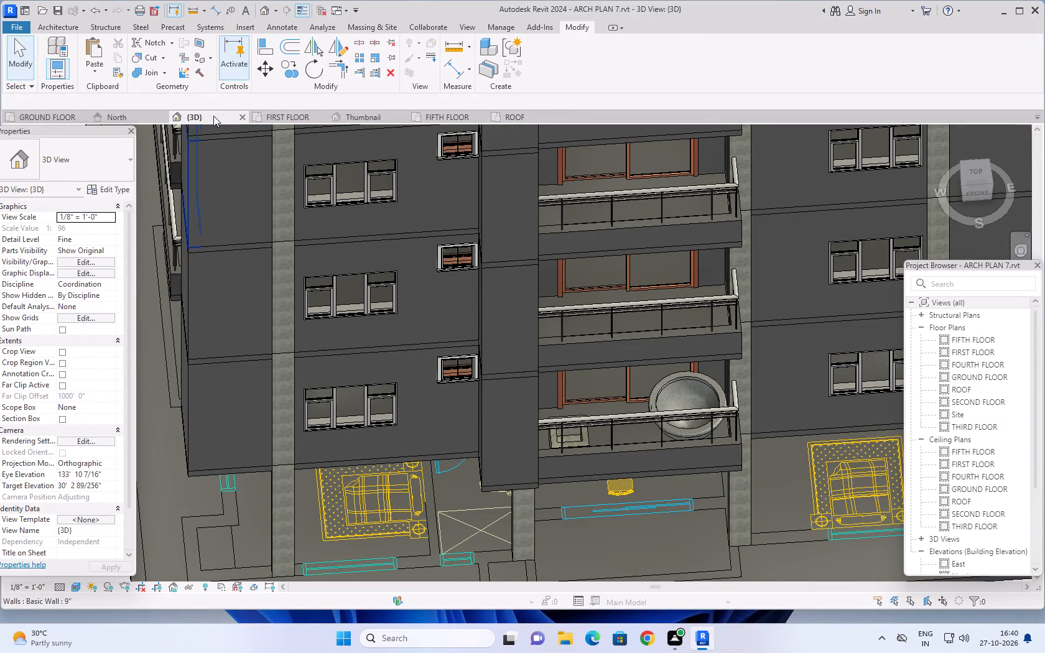
# In the FIRST FLOOR plan, start a site component and load the RPC Tree - Conifer family from the library's Planting folder.
pyautogui.click(293, 117)
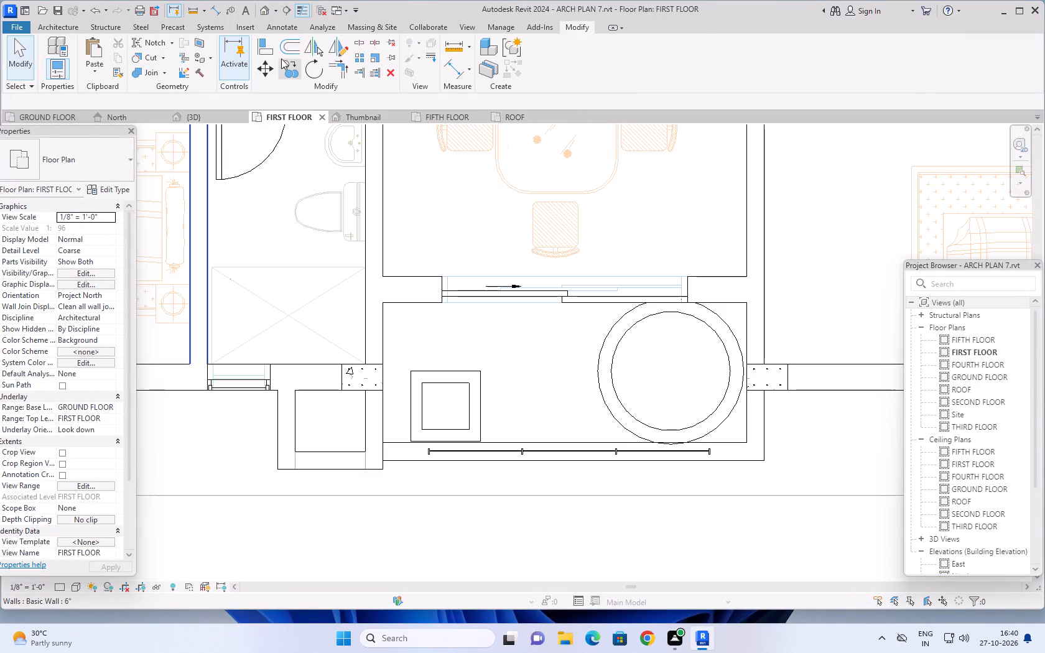
pyautogui.click(388, 25)
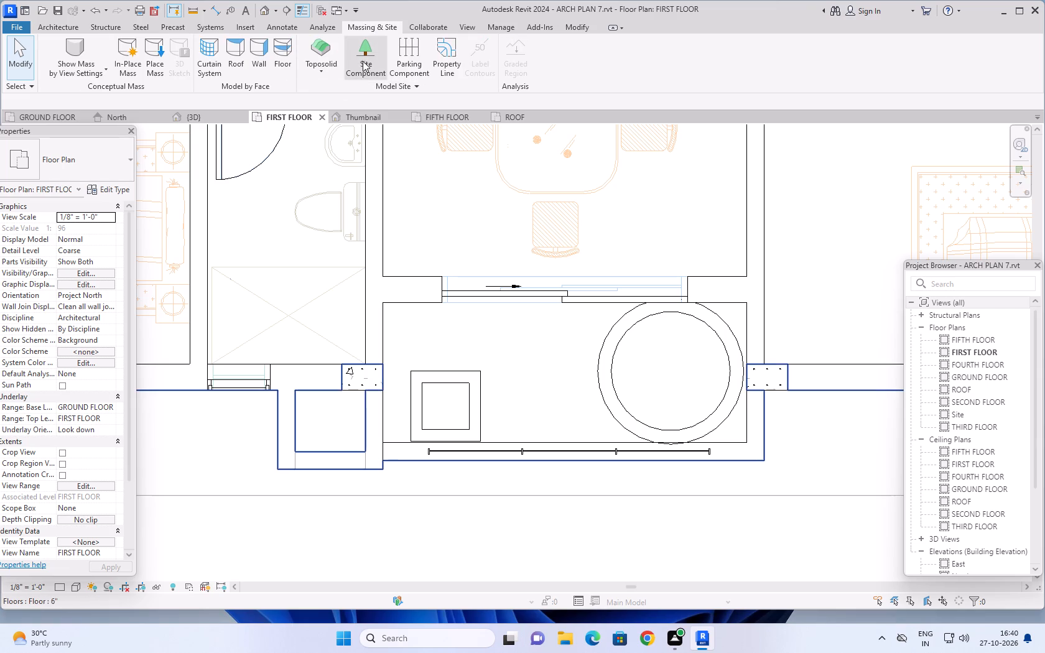
pyautogui.click(366, 51)
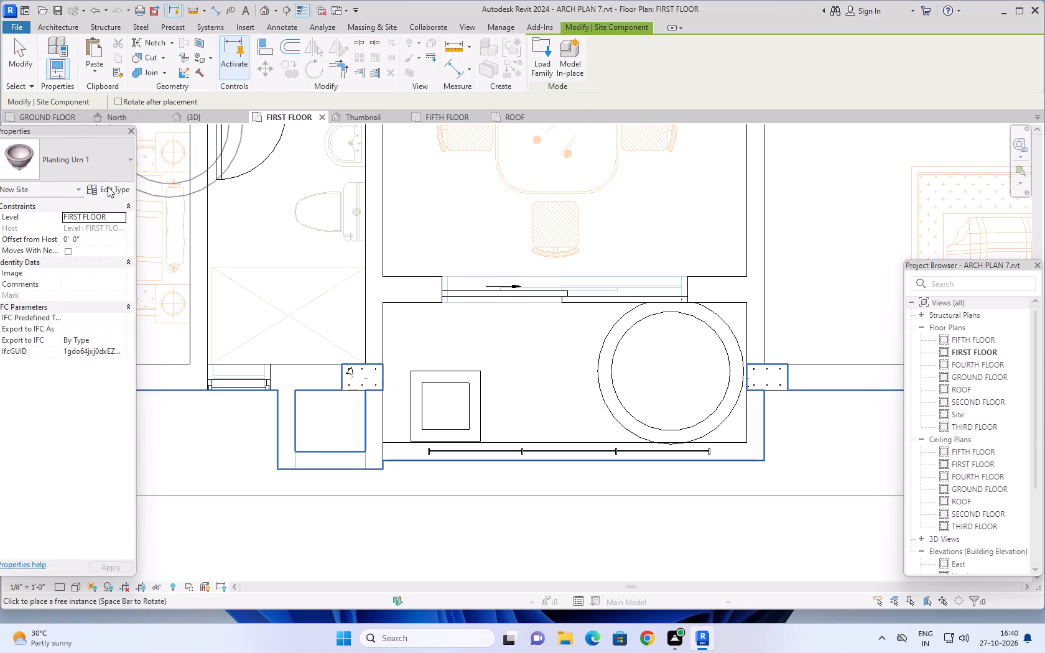
pyautogui.click(108, 187)
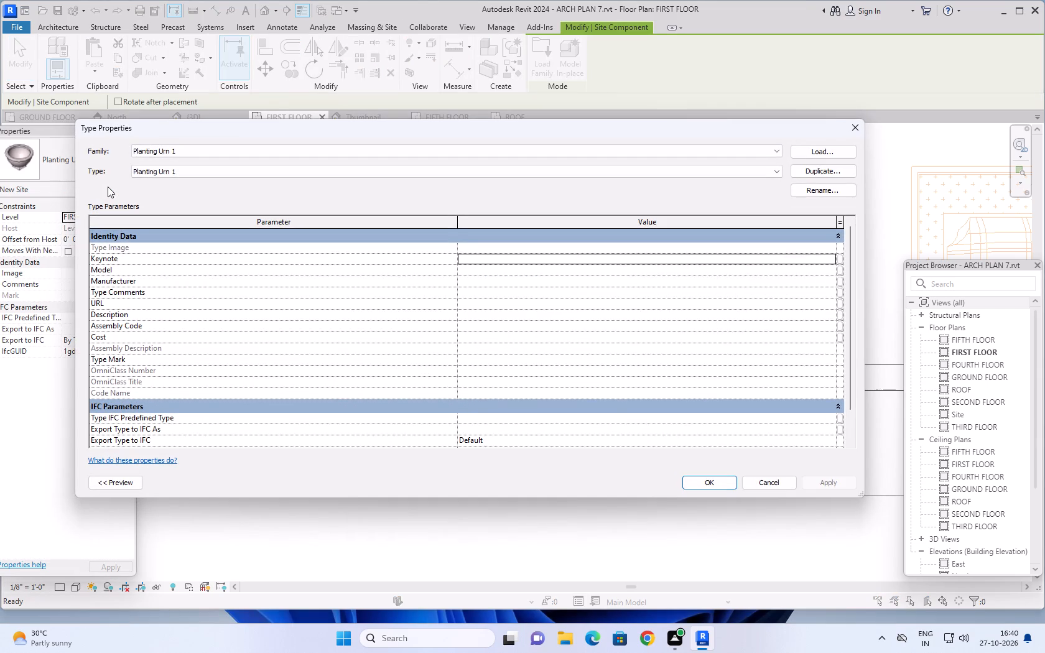
pyautogui.click(848, 127)
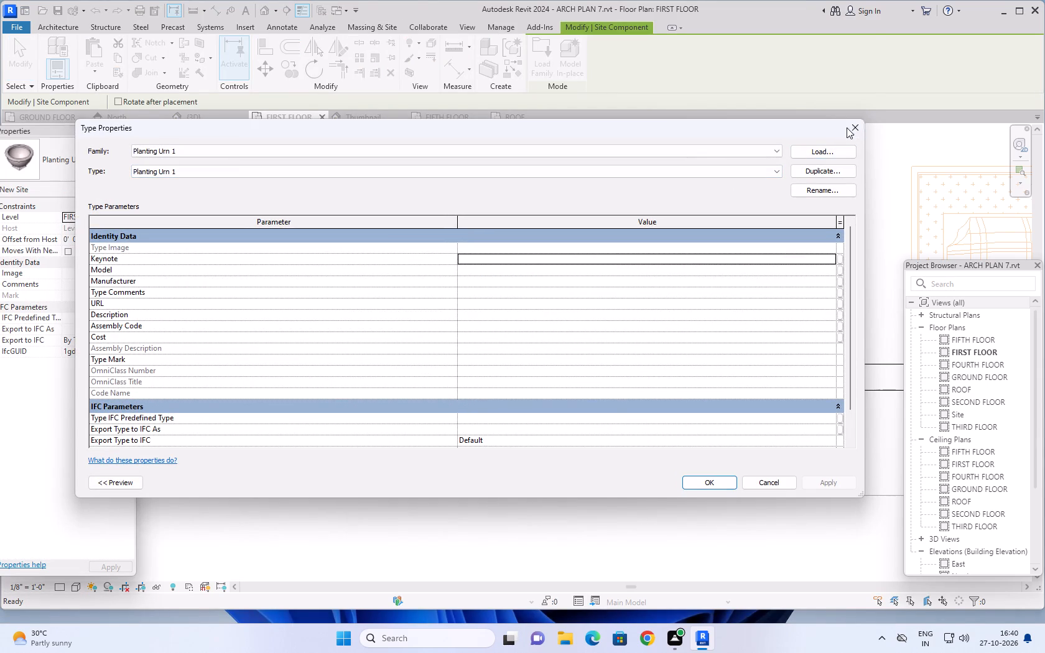
pyautogui.click(537, 60)
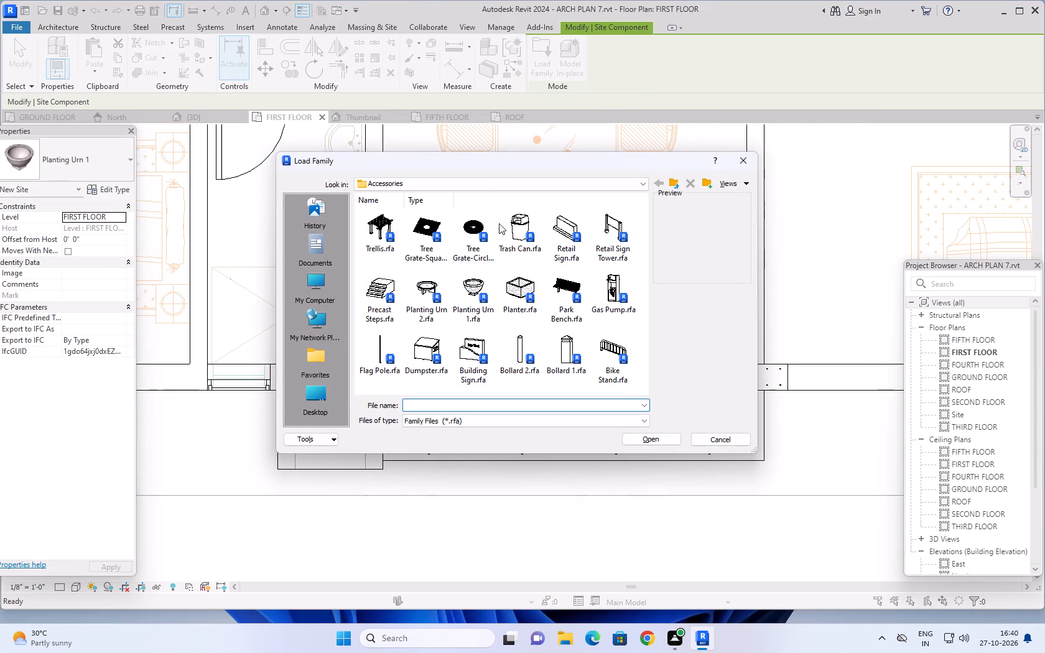
pyautogui.click(668, 183)
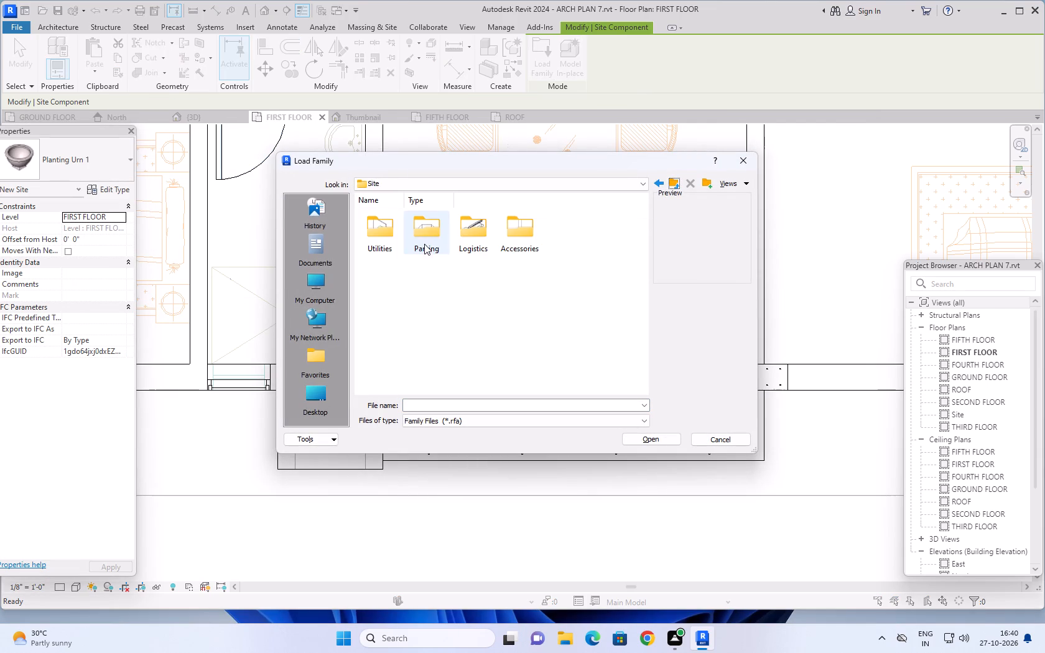
pyautogui.click(671, 180)
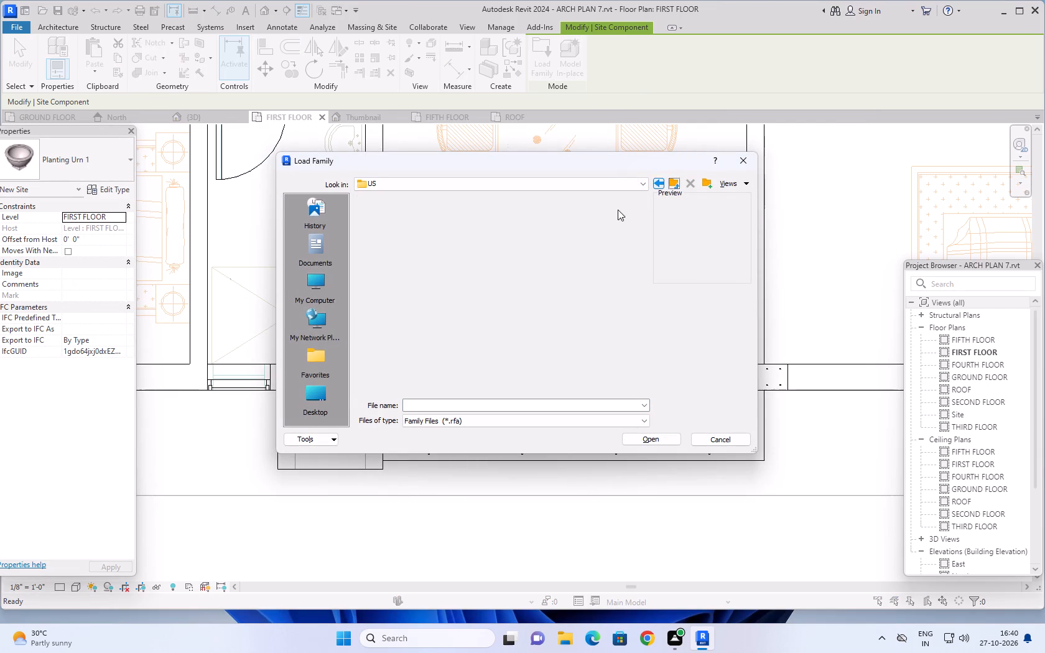
pyautogui.scroll(-2, 458, 284)
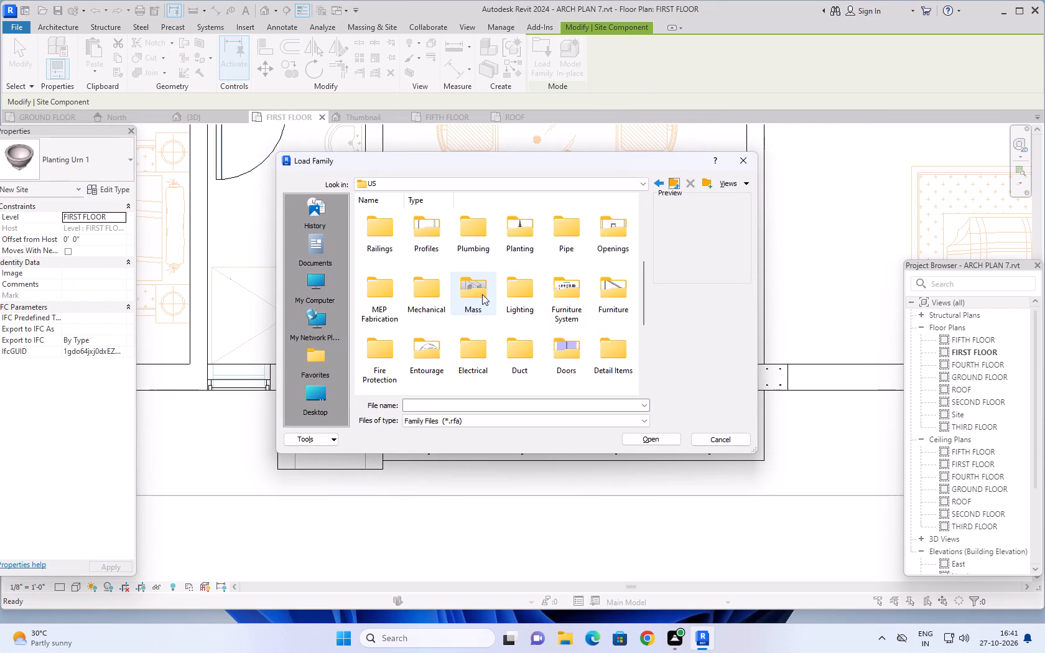
pyautogui.doubleClick(526, 232)
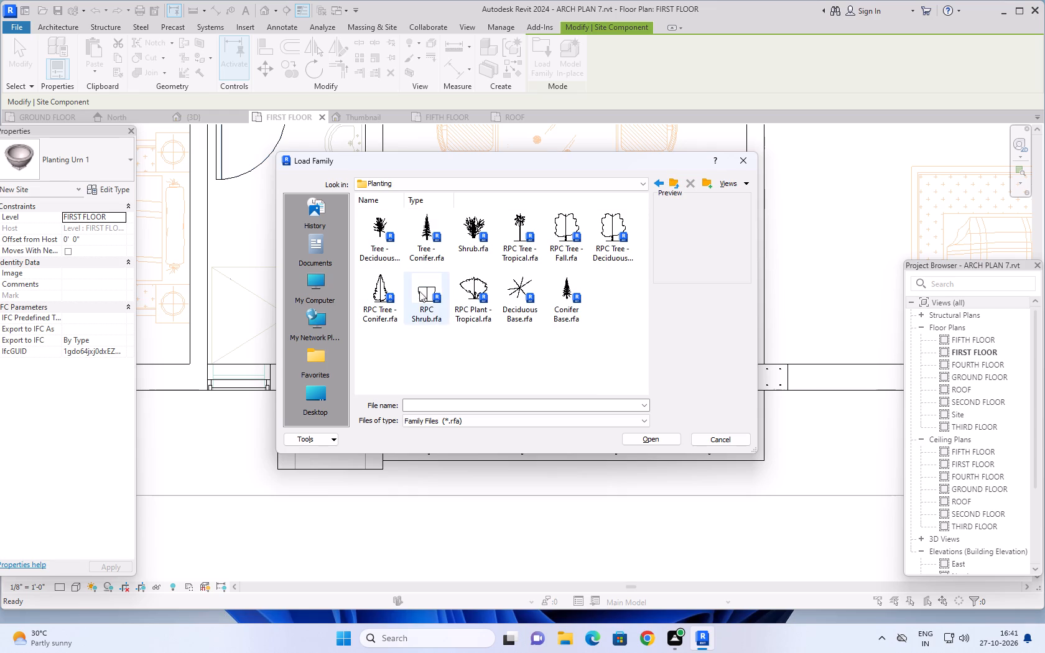
pyautogui.click(389, 285)
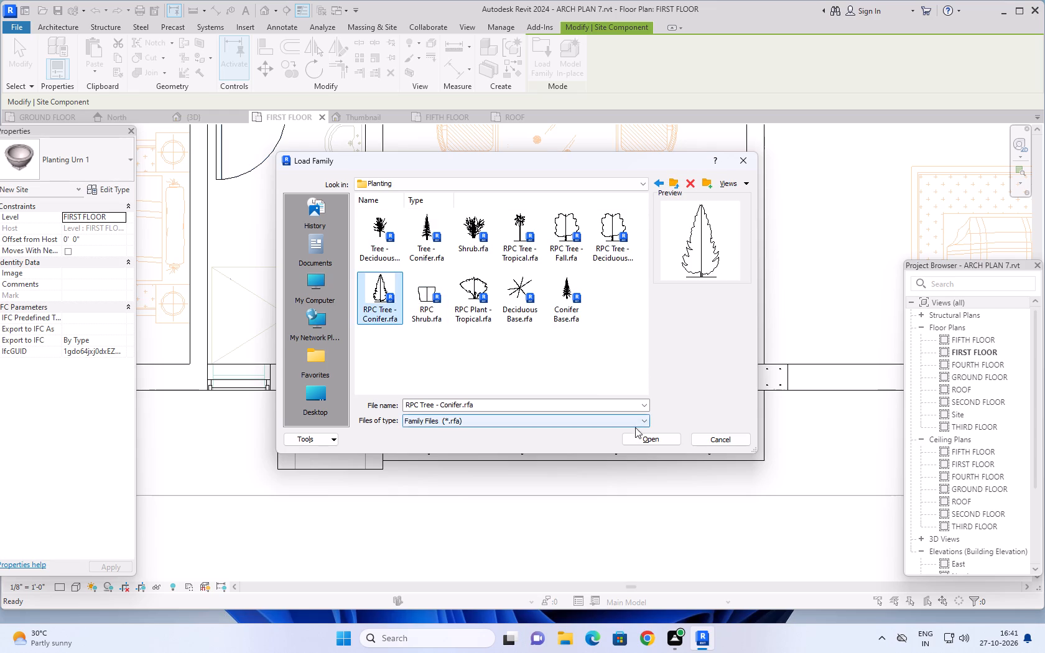
pyautogui.click(643, 438)
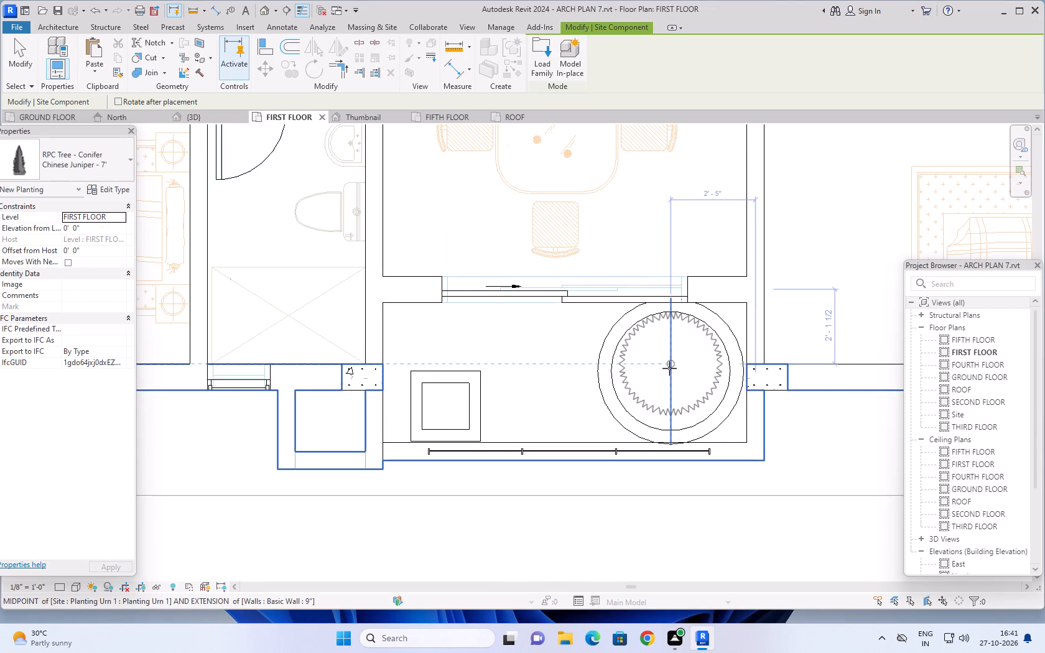
# Place an RPC Tree - Conifer Chinese Juniper - 7' at the centre of the planting urn on the first-floor balcony.
pyautogui.scroll(3, 669, 369)
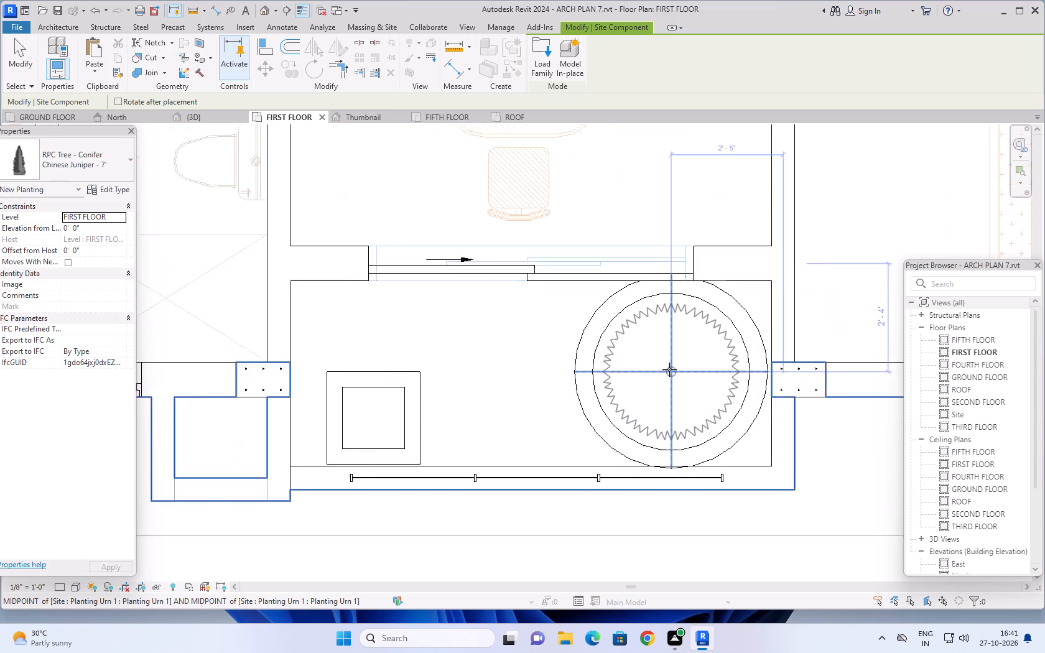
pyautogui.click(671, 375)
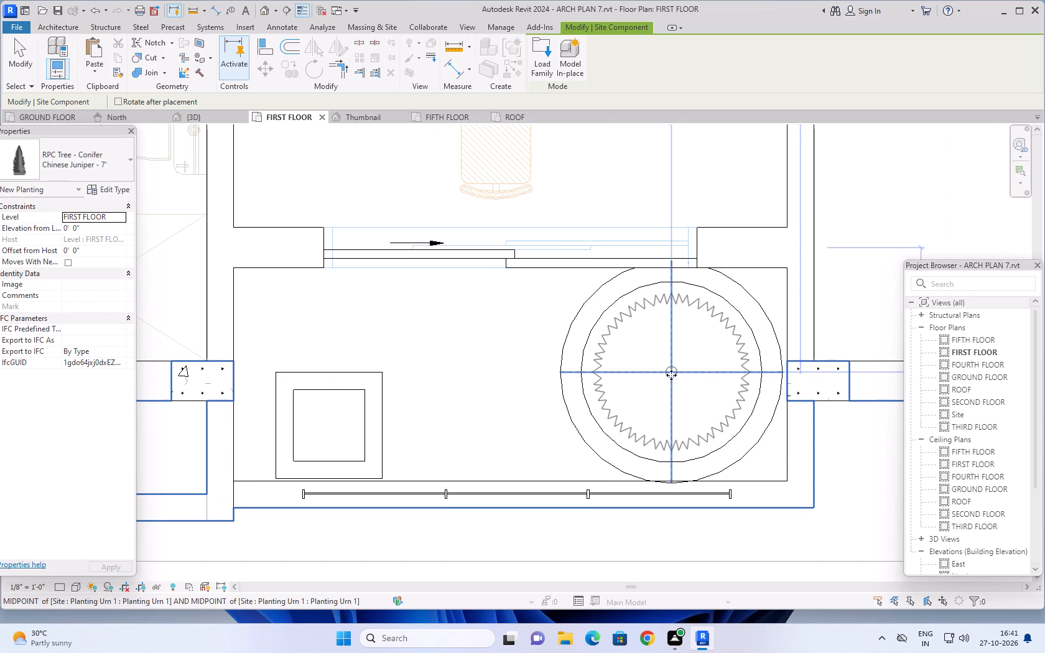
# Finish placing the conifer and review the type properties of the Chinese Juniper in the balcony urn.
pyautogui.scroll(-7, 572, 342)
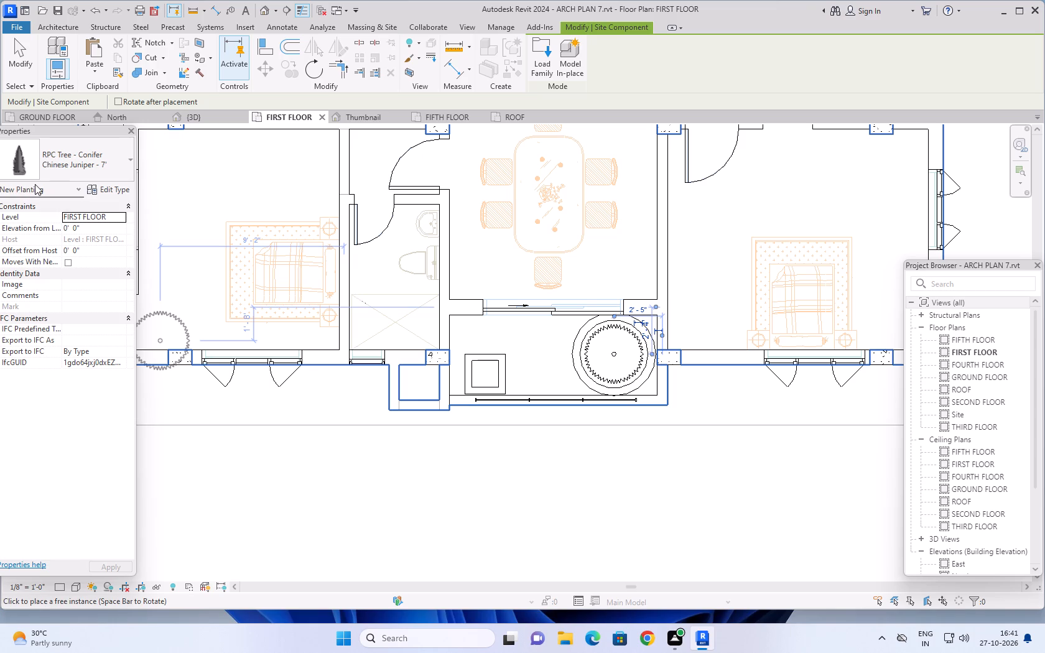
pyautogui.press('Escape')
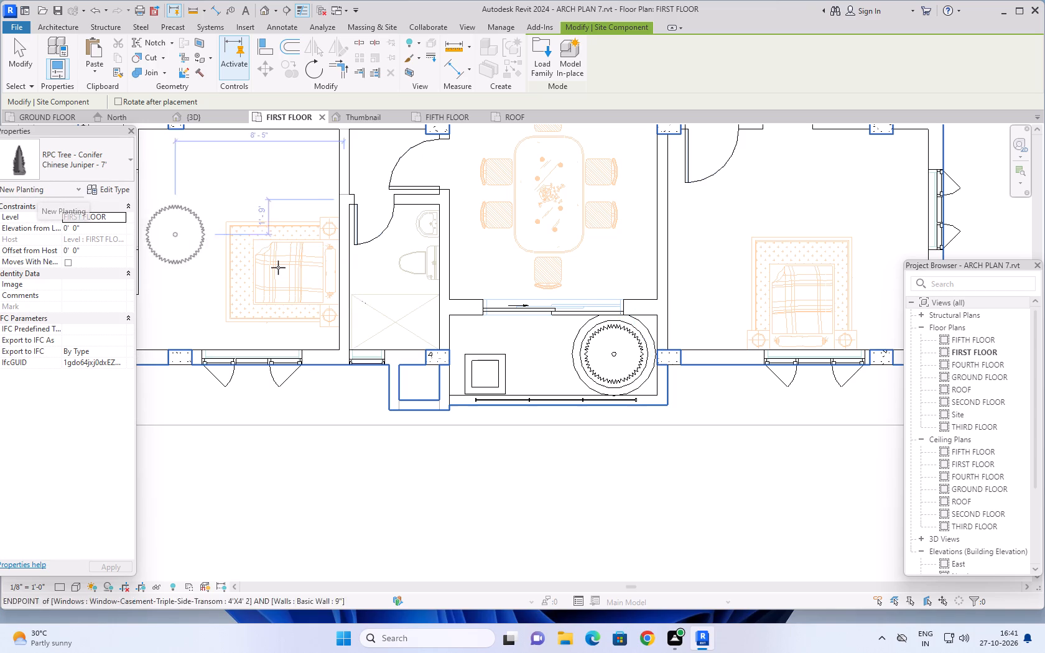
pyautogui.press('Escape')
pyautogui.click(597, 353)
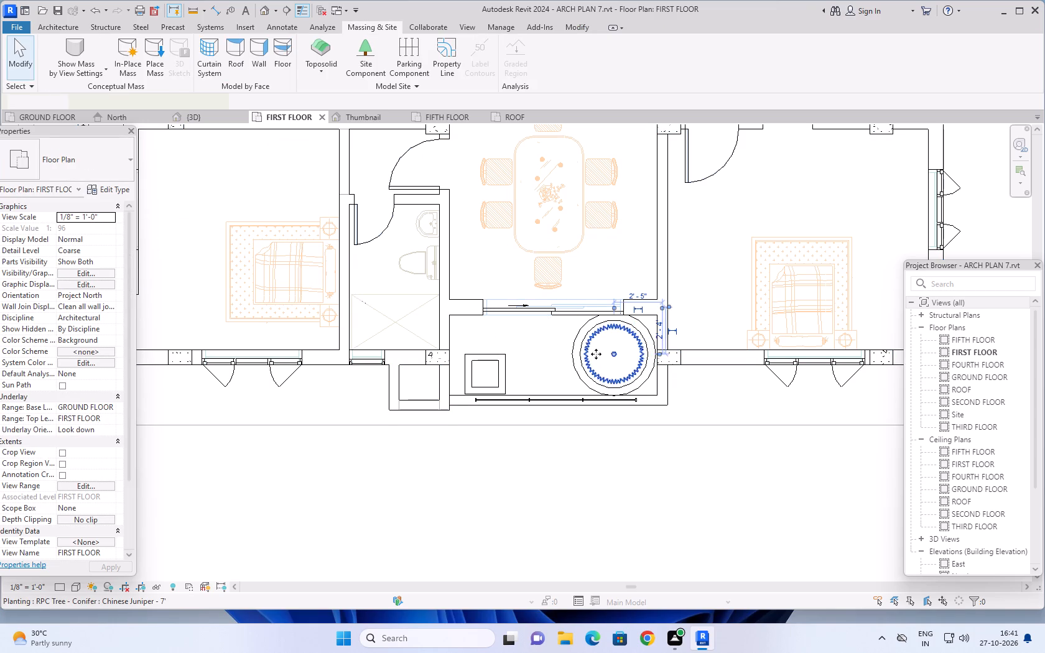
pyautogui.click(106, 187)
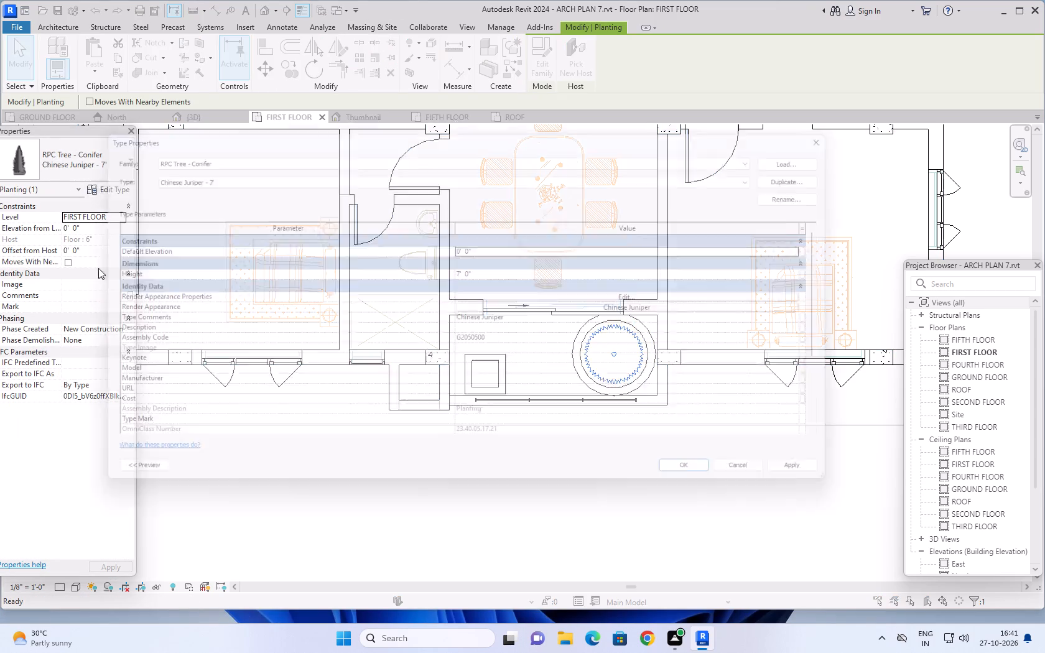
pyautogui.scroll(4, 475, 301)
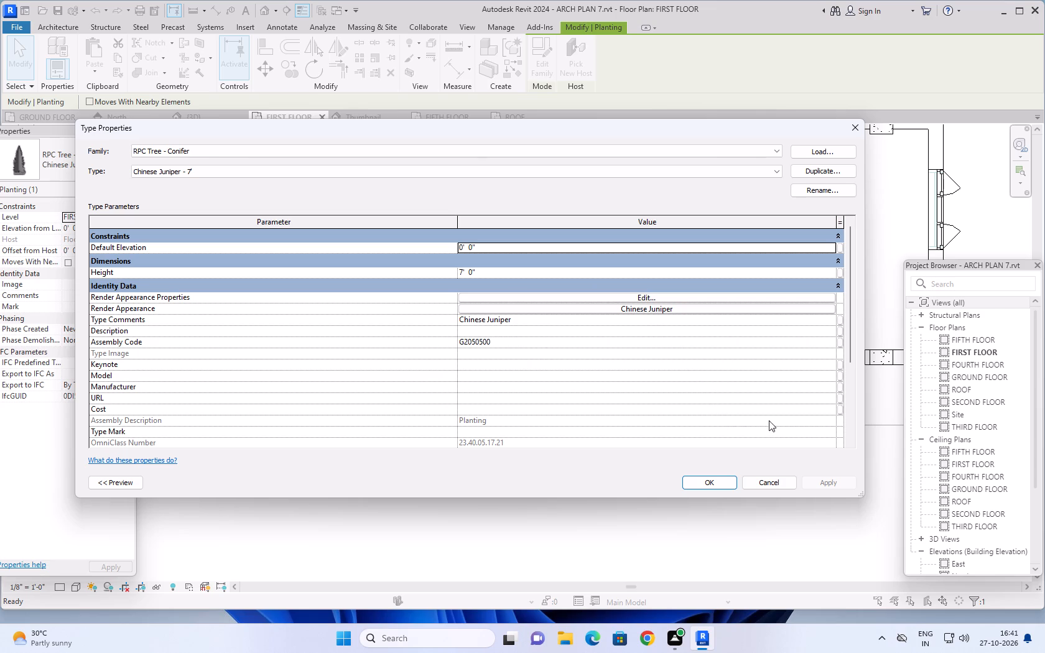
pyautogui.click(718, 479)
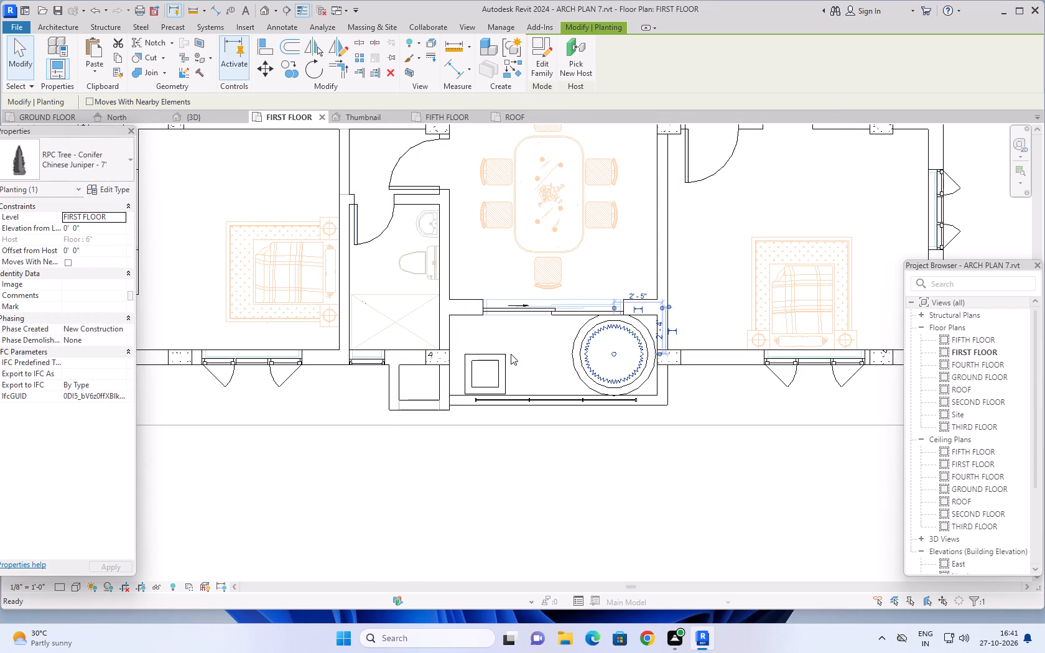
# Start a site component for the square balcony planter, using the RPC Tree - Deciduous type Blue Berry Elder - 15'.
pyautogui.click(495, 358)
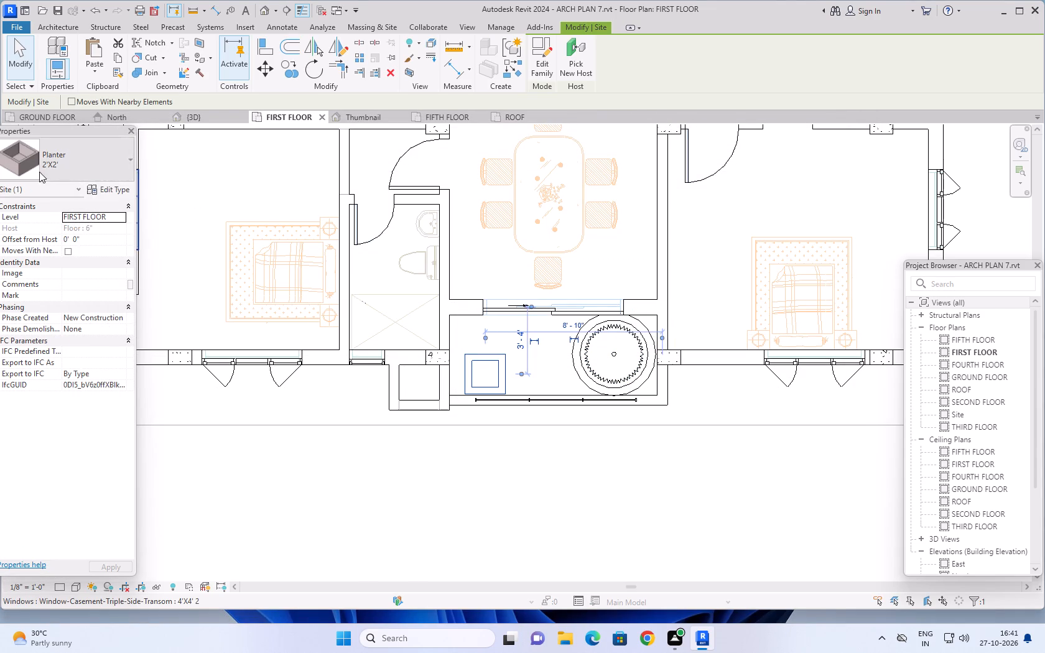
pyautogui.press('Escape')
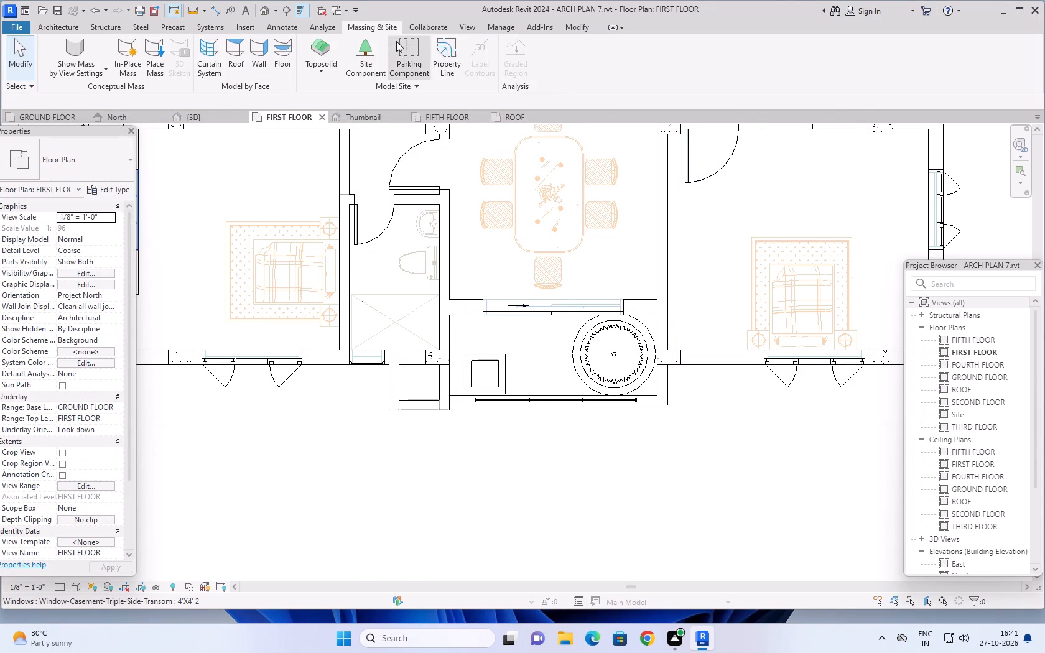
pyautogui.click(378, 24)
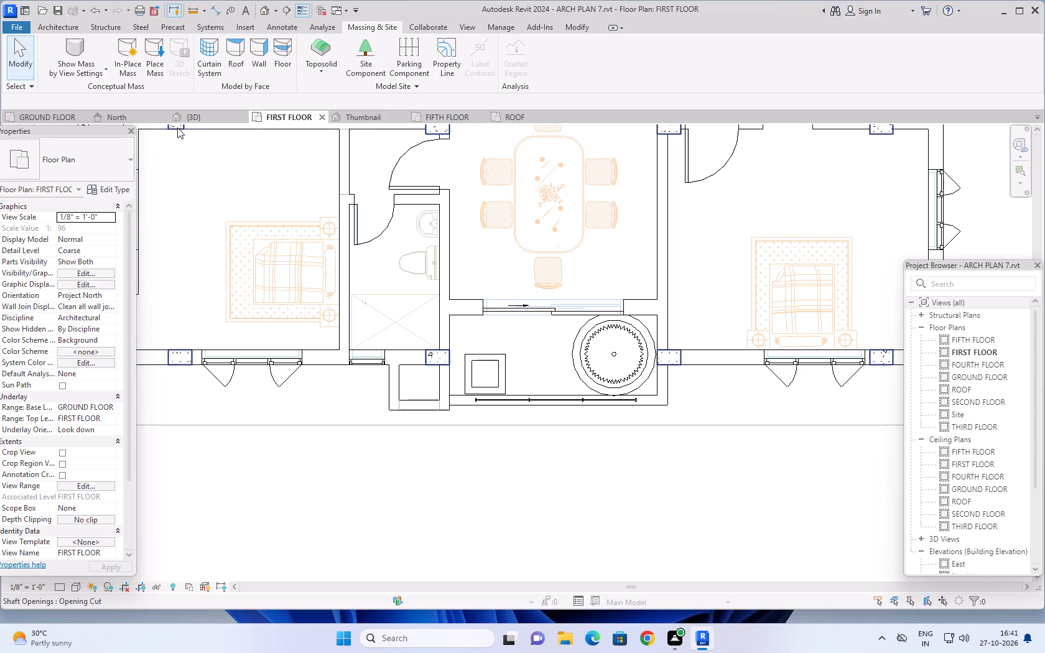
pyautogui.click(374, 52)
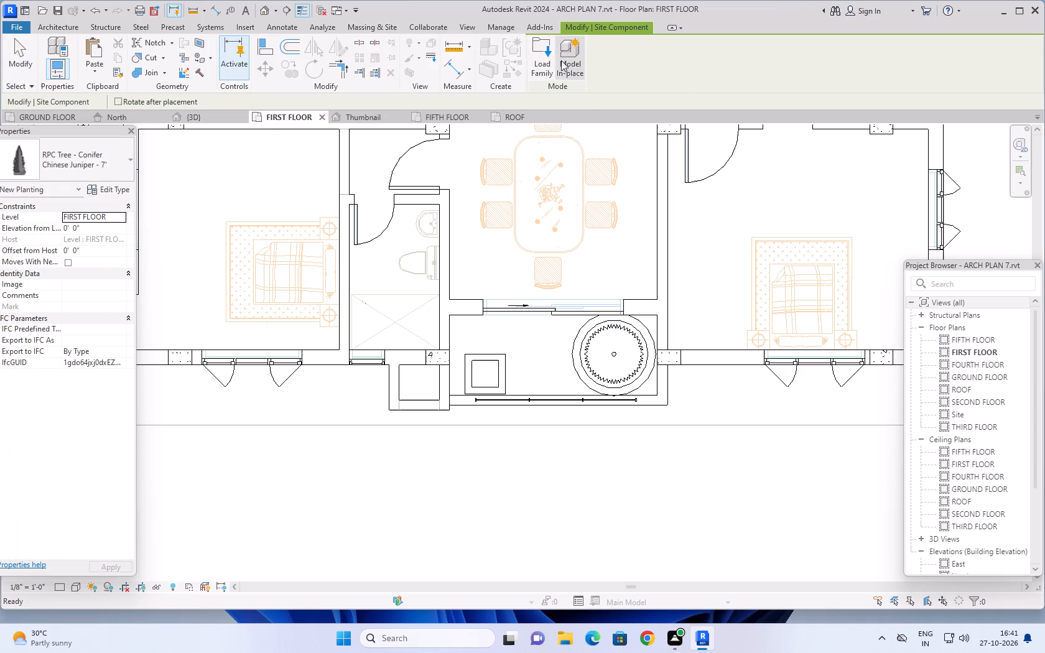
pyautogui.click(539, 47)
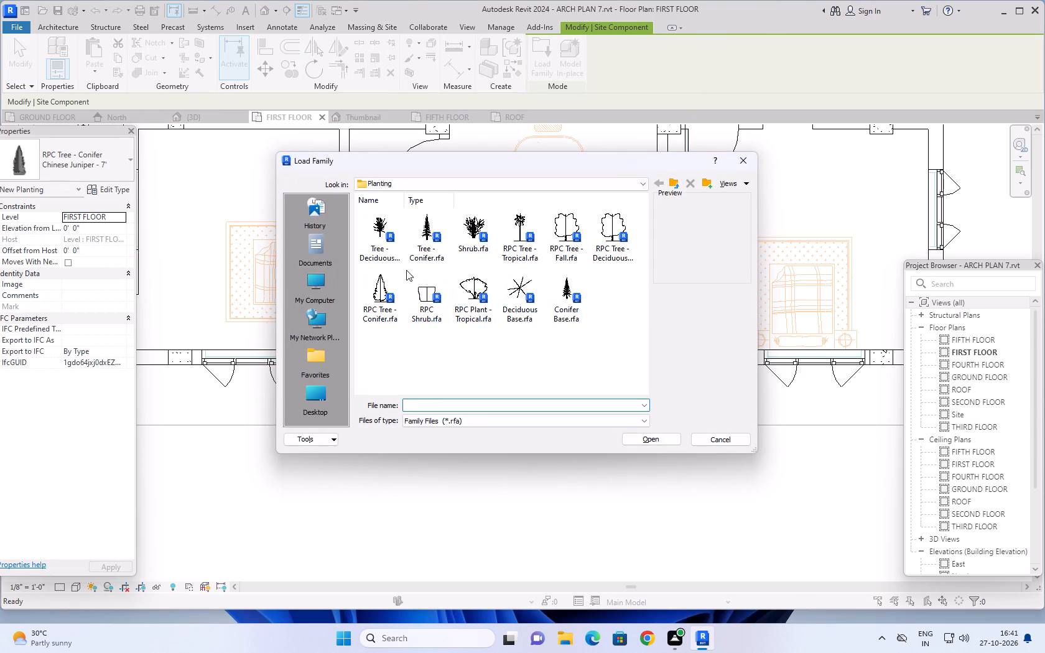
pyautogui.click(737, 164)
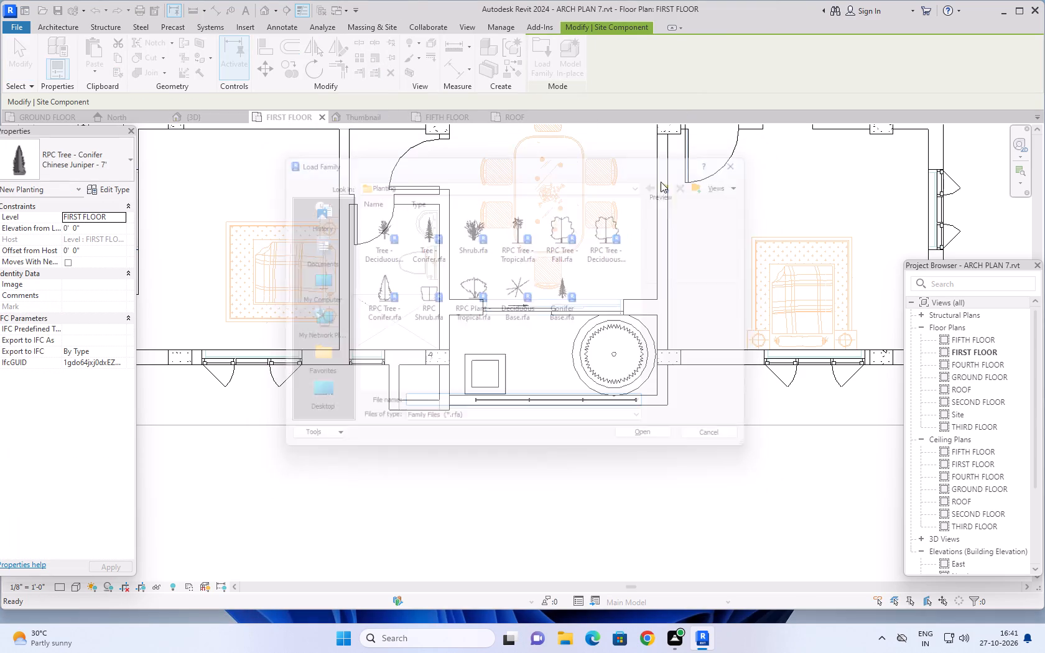
pyautogui.click(108, 164)
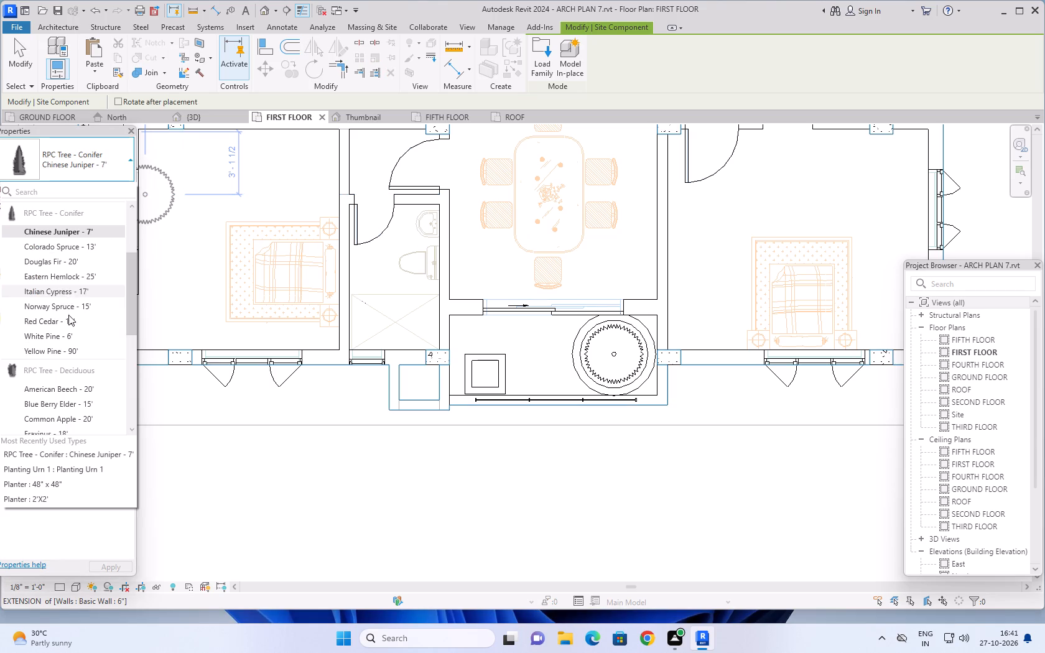
pyautogui.scroll(8, 68, 336)
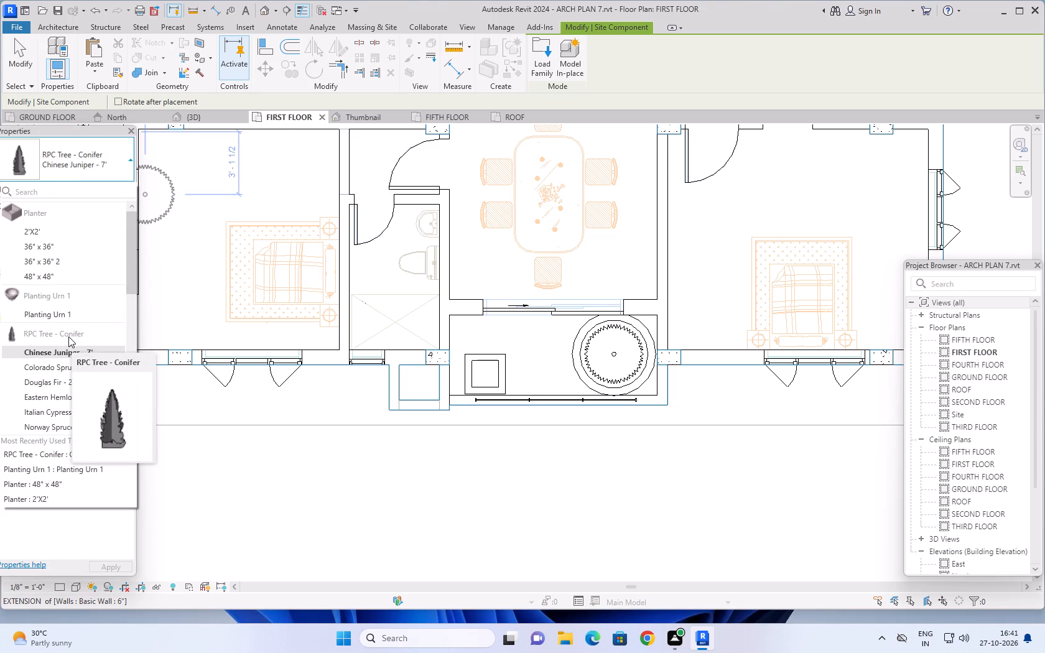
pyautogui.scroll(-3, 68, 336)
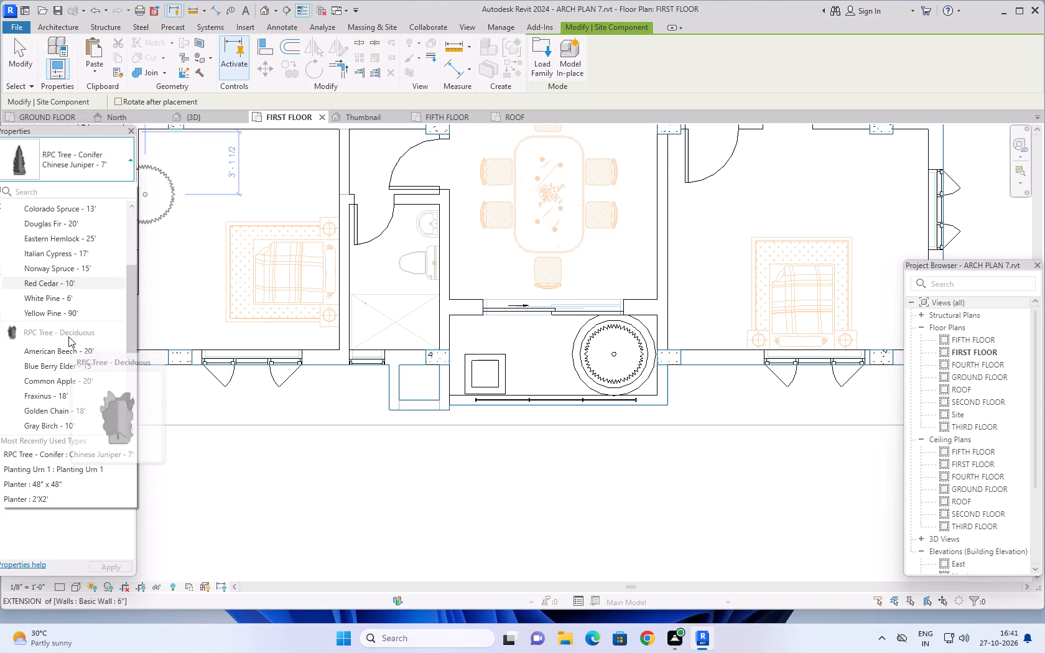
pyautogui.scroll(-2, 68, 336)
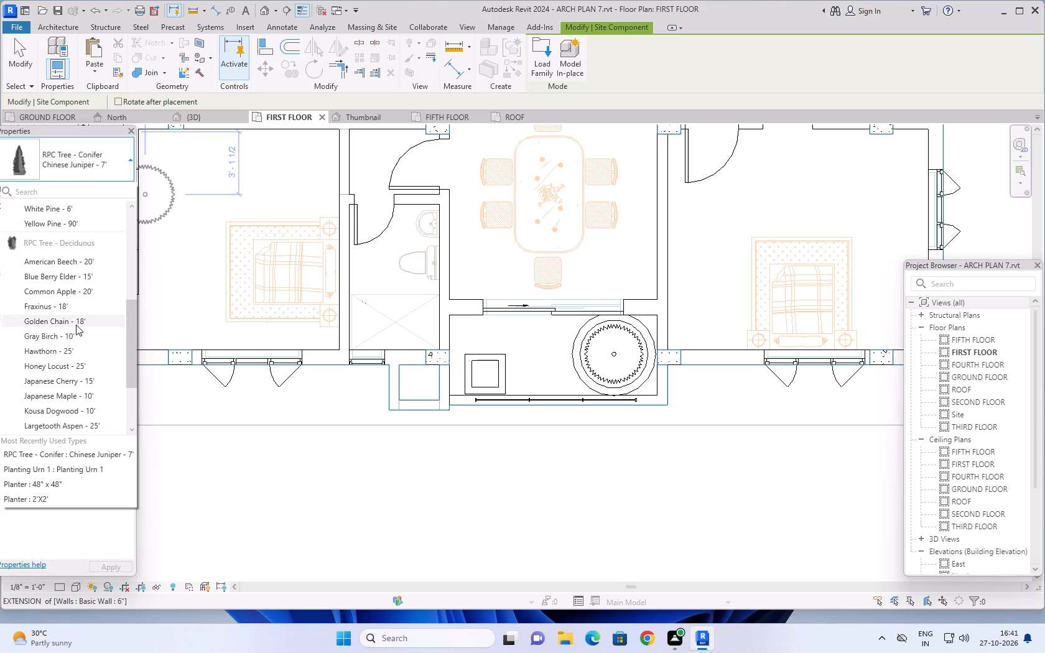
pyautogui.click(91, 272)
# Set the Blue Berry Elder type's height to 7'.
pyautogui.click(112, 191)
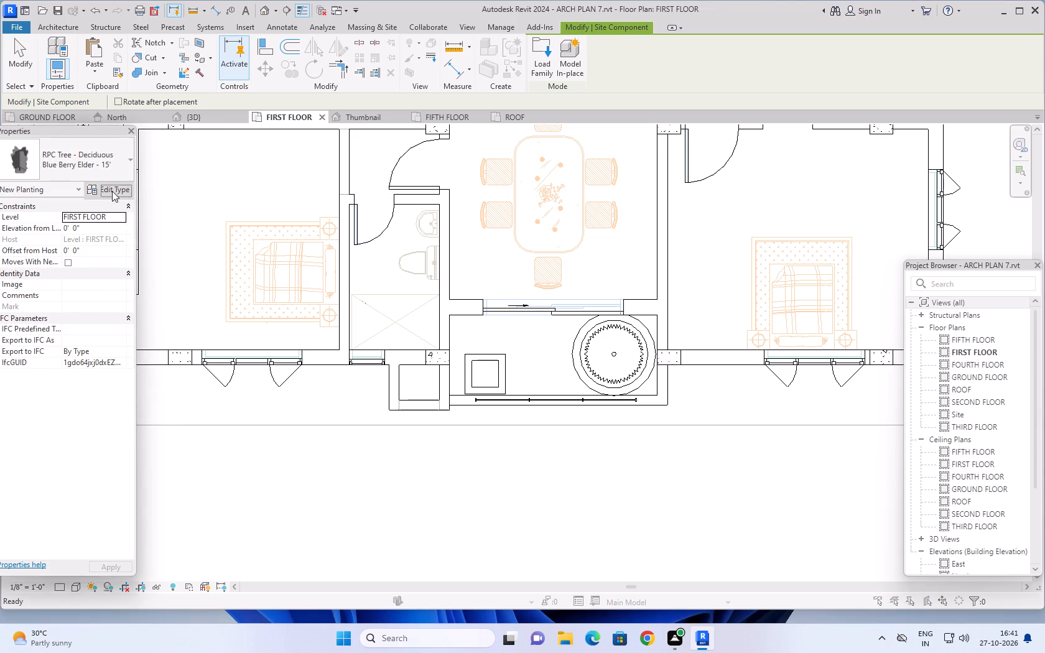
pyautogui.moveTo(489, 271); pyautogui.dragTo(442, 272)
pyautogui.write("7'")
pyautogui.press('Return')
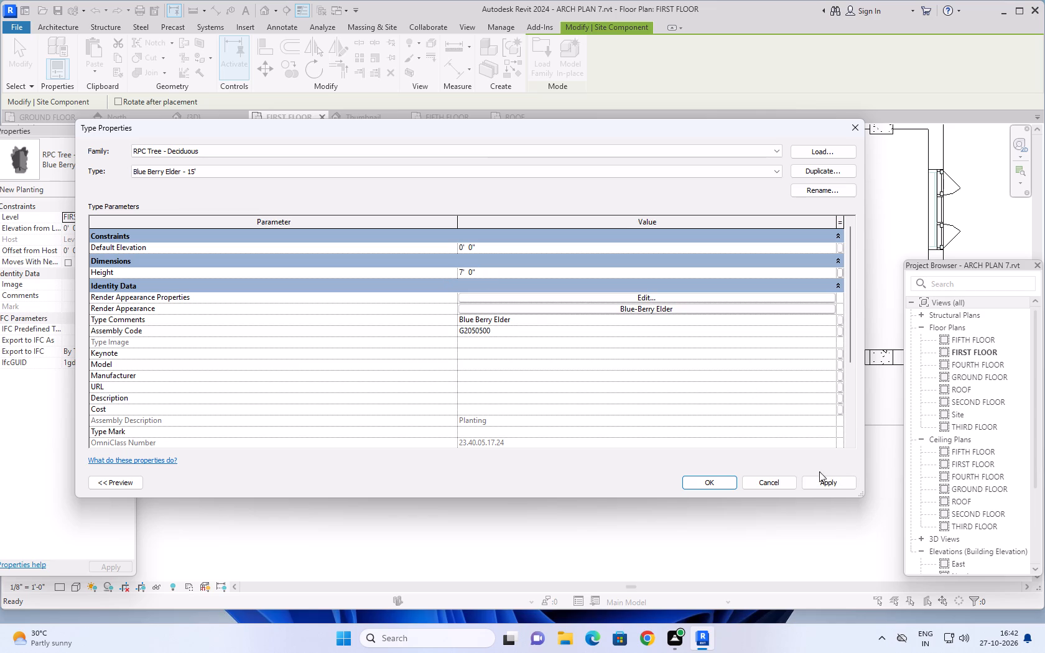
pyautogui.click(824, 480)
pyautogui.click(713, 480)
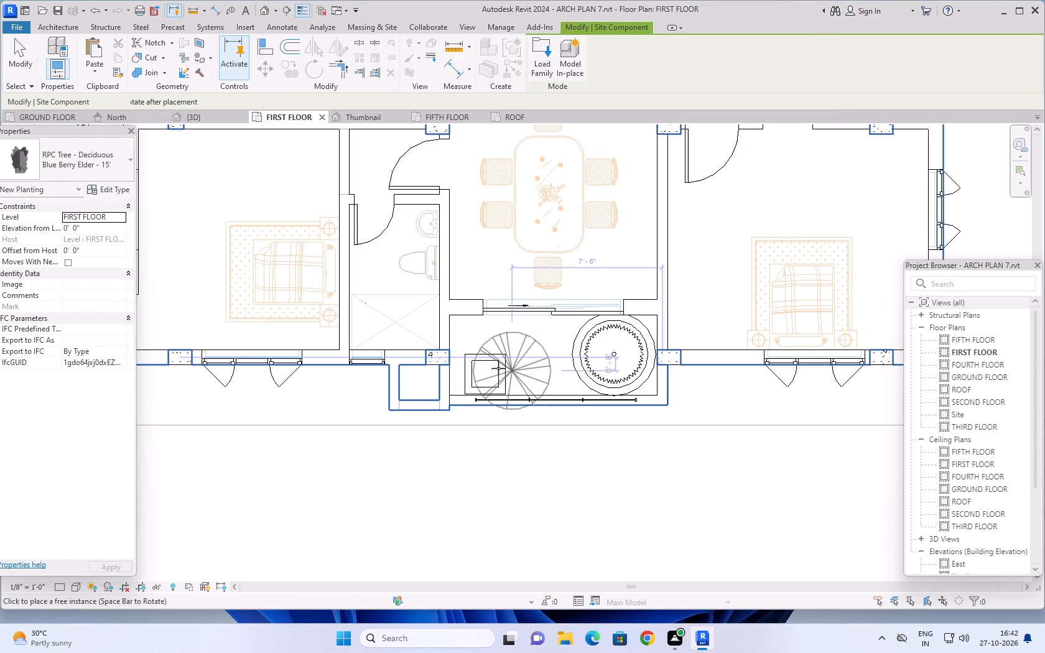
# Place the Blue Berry Elder tree at the centre of the 2'X2' planter on the first-floor balcony.
pyautogui.scroll(8, 490, 373)
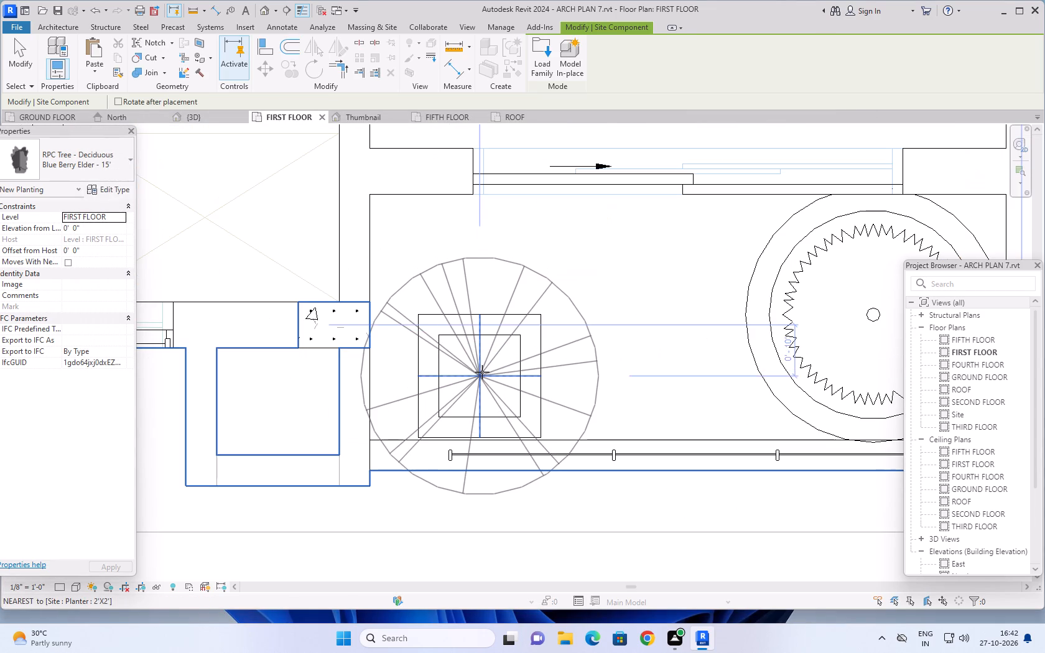
pyautogui.click(482, 374)
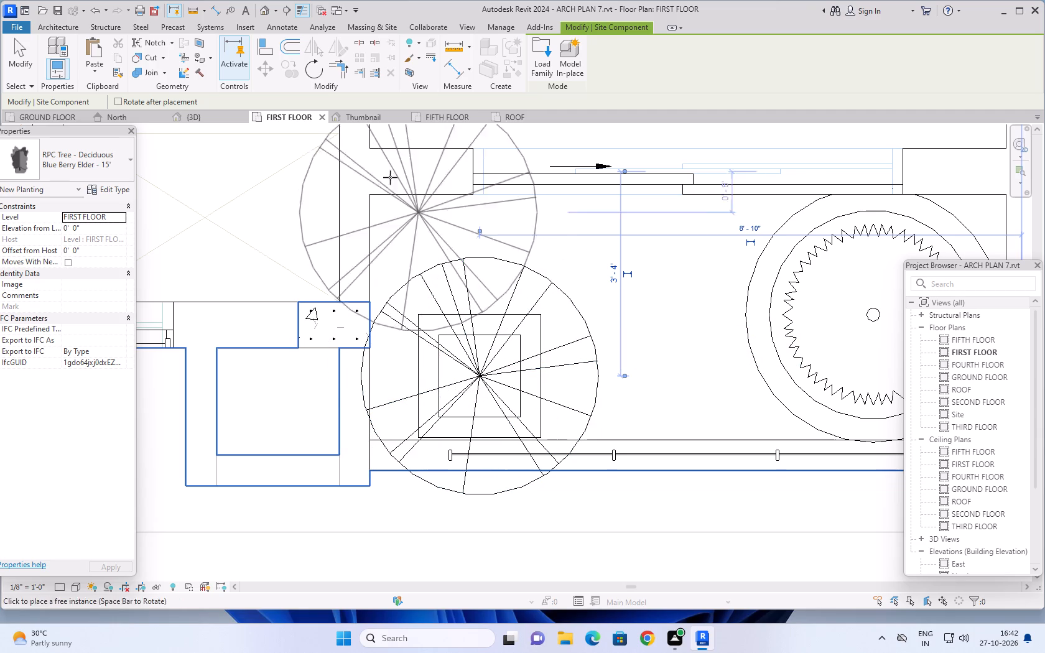
# Examine both plants on the first-floor balcony from the front in the 3D view and end component placement.
pyautogui.click(201, 119)
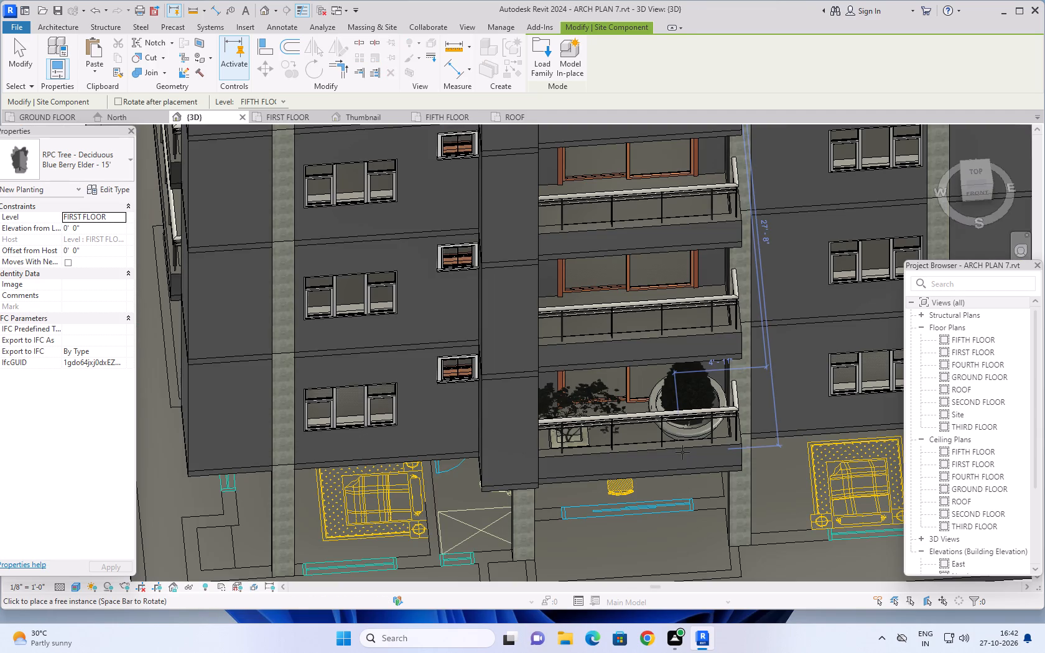
pyautogui.keyDown('shift'); pyautogui.moveTo(689, 461); pyautogui.dragTo(663, 323, button='middle'); pyautogui.keyUp('shift')
pyautogui.keyDown('shift'); pyautogui.scroll(1, 689, 460); pyautogui.keyUp('shift')
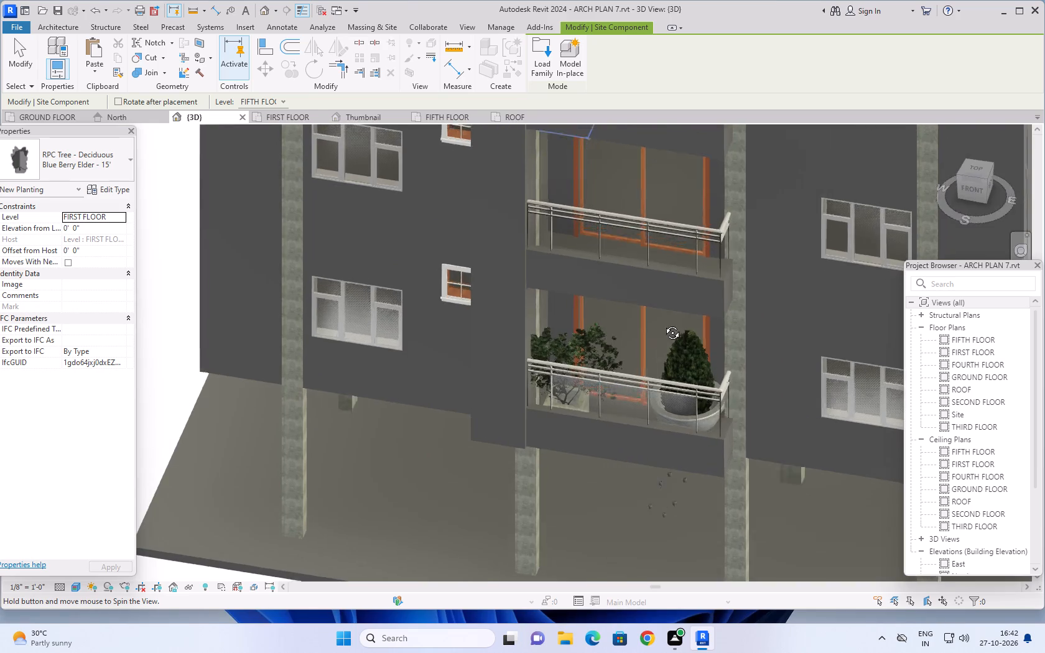
pyautogui.keyDown('shift'); pyautogui.moveTo(663, 323); pyautogui.dragTo(688, 297, button='middle'); pyautogui.keyUp('shift')
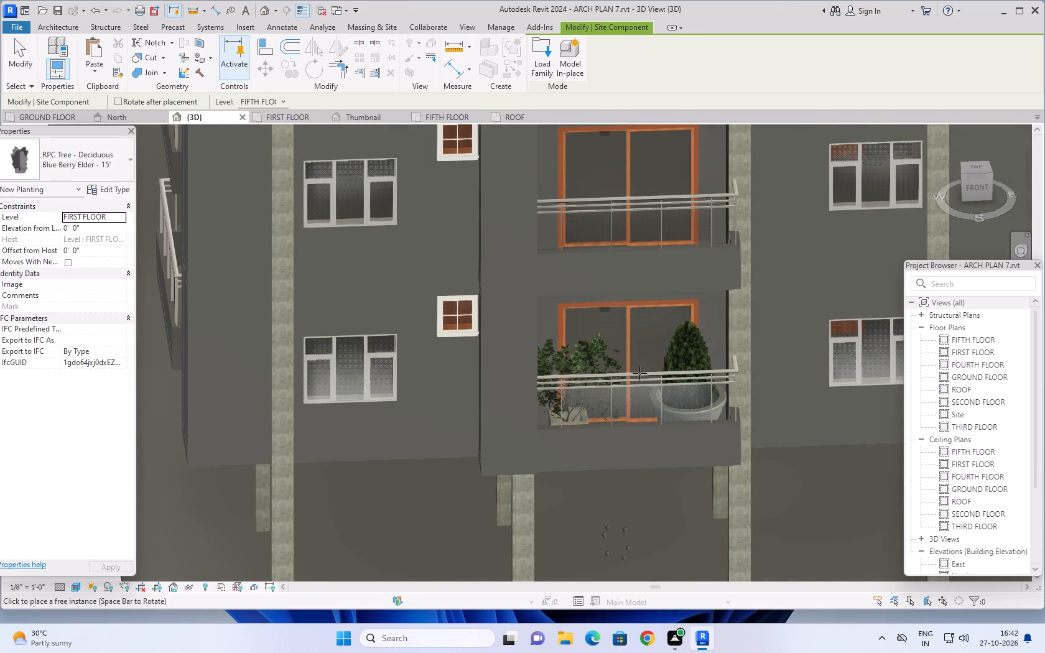
pyautogui.scroll(4, 621, 391)
pyautogui.moveTo(634, 400); pyautogui.dragTo(638, 294, button='middle')
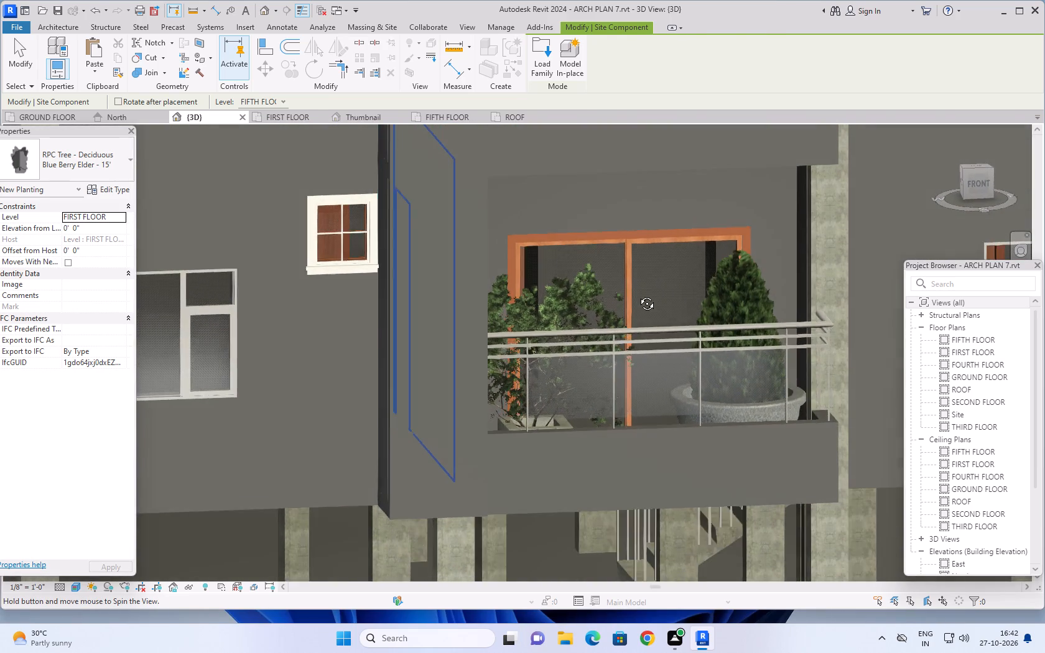
pyautogui.moveTo(638, 294); pyautogui.dragTo(622, 273, button='middle')
pyautogui.scroll(-4, 632, 312)
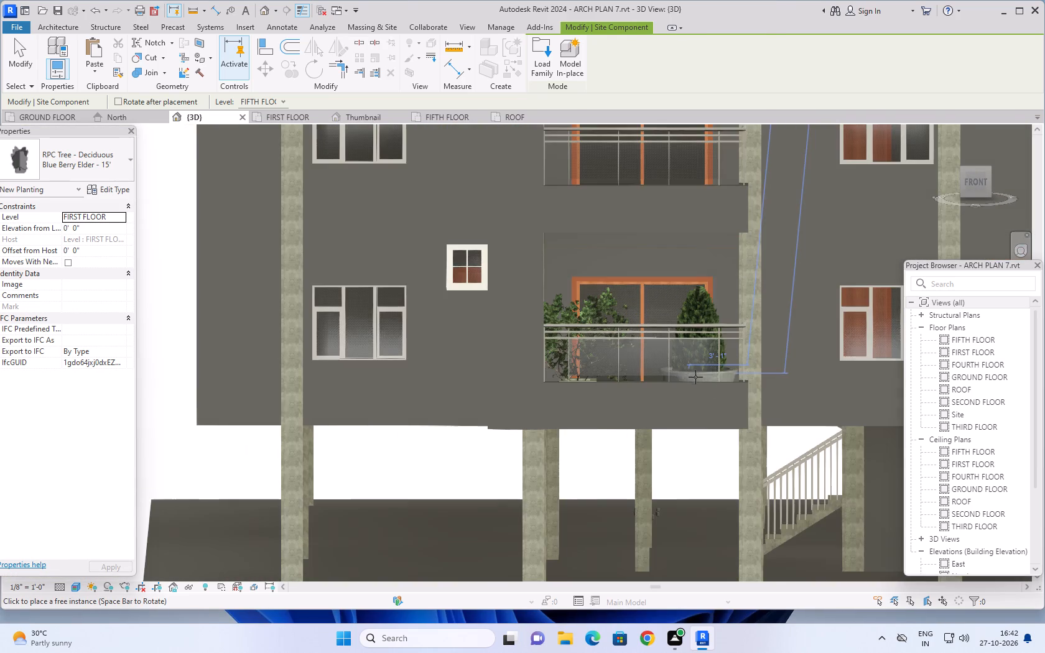
pyautogui.press('Escape')
pyautogui.scroll(-2, 728, 476)
pyautogui.moveTo(677, 476); pyautogui.dragTo(670, 458, button='middle')
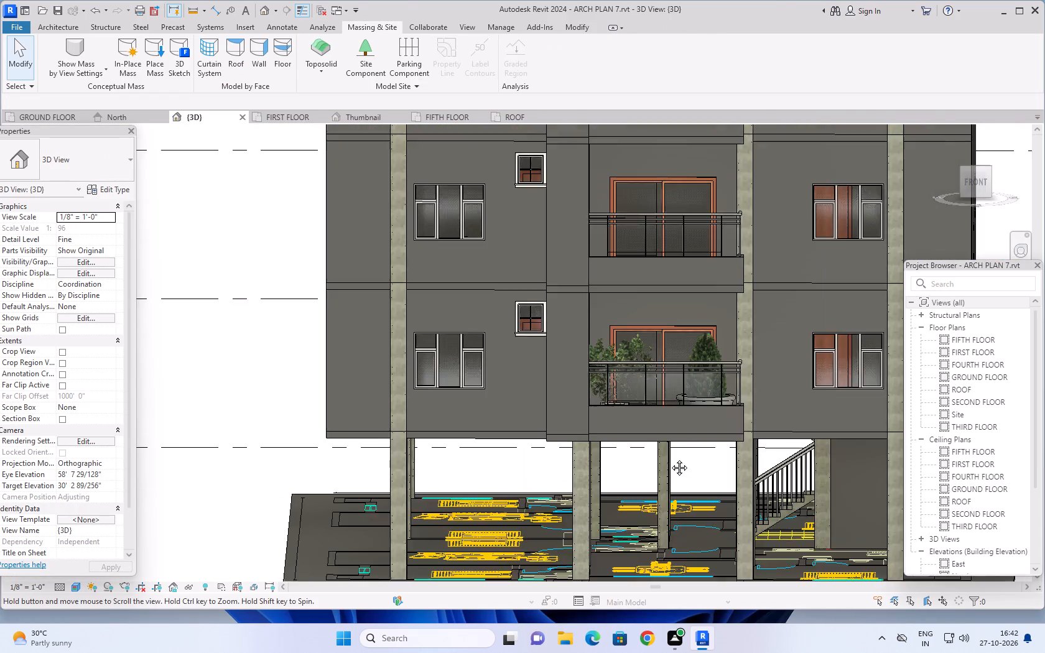
pyautogui.moveTo(670, 458); pyautogui.dragTo(638, 377, button='middle')
pyautogui.press('Escape')
# Examine the planted first-floor balcony and the building's facades from the front, above and the side in 3D.
pyautogui.keyDown('shift'); pyautogui.moveTo(686, 493); pyautogui.dragTo(741, 530, button='middle'); pyautogui.keyUp('shift')
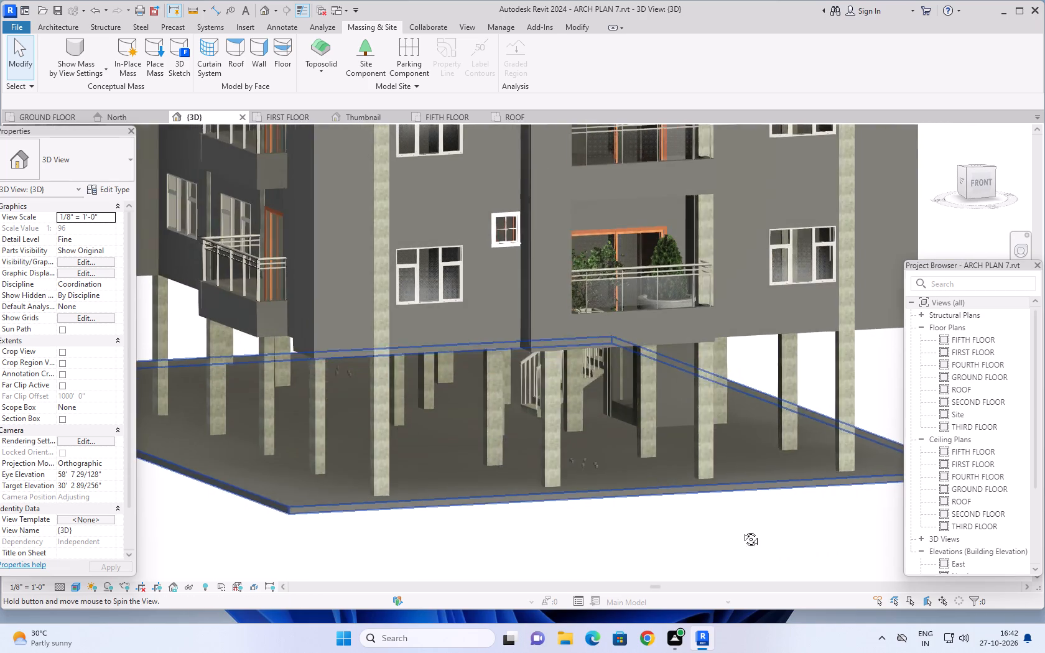
pyautogui.keyDown('shift'); pyautogui.moveTo(741, 530); pyautogui.dragTo(741, 530, button='middle'); pyautogui.keyUp('shift')
pyautogui.scroll(-6, 738, 509)
pyautogui.moveTo(753, 514); pyautogui.dragTo(659, 496, button='middle')
pyautogui.keyDown('shift'); pyautogui.moveTo(710, 499); pyautogui.dragTo(651, 545, button='middle'); pyautogui.keyUp('shift')
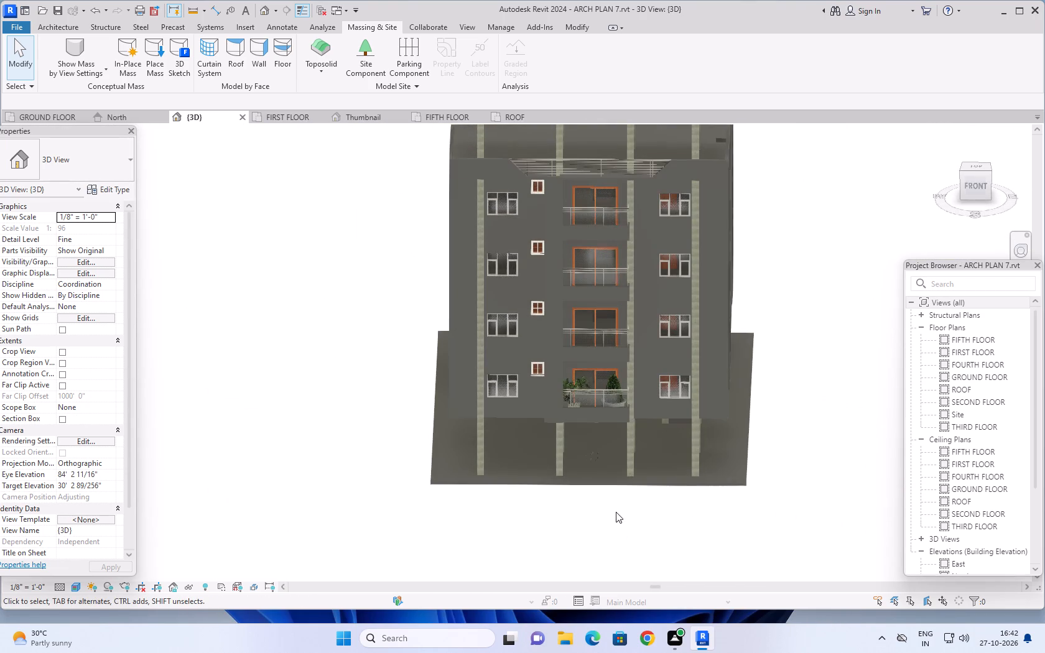
pyautogui.scroll(1, 616, 512)
pyautogui.keyDown('shift'); pyautogui.moveTo(616, 512); pyautogui.dragTo(607, 559, button='middle'); pyautogui.keyUp('shift')
pyautogui.keyDown('shift'); pyautogui.moveTo(614, 525); pyautogui.dragTo(628, 571, button='middle'); pyautogui.keyUp('shift')
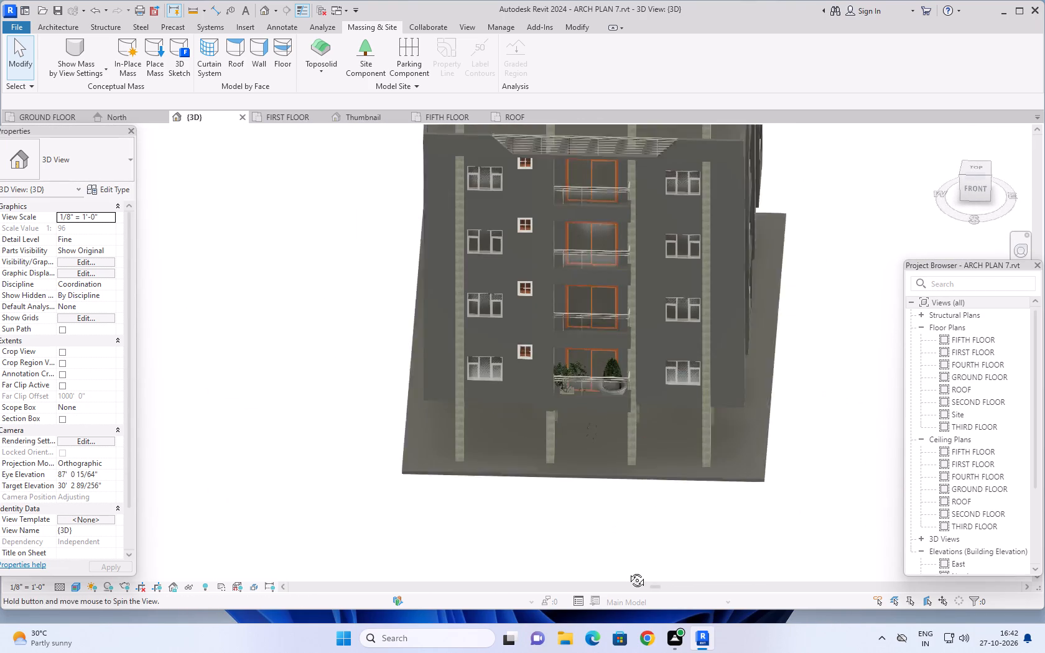
pyautogui.keyDown('shift'); pyautogui.moveTo(628, 571); pyautogui.dragTo(628, 573, button='middle'); pyautogui.keyUp('shift')
pyautogui.keyDown('shift'); pyautogui.moveTo(620, 515); pyautogui.dragTo(611, 573, button='middle'); pyautogui.keyUp('shift')
pyautogui.scroll(2, 614, 474)
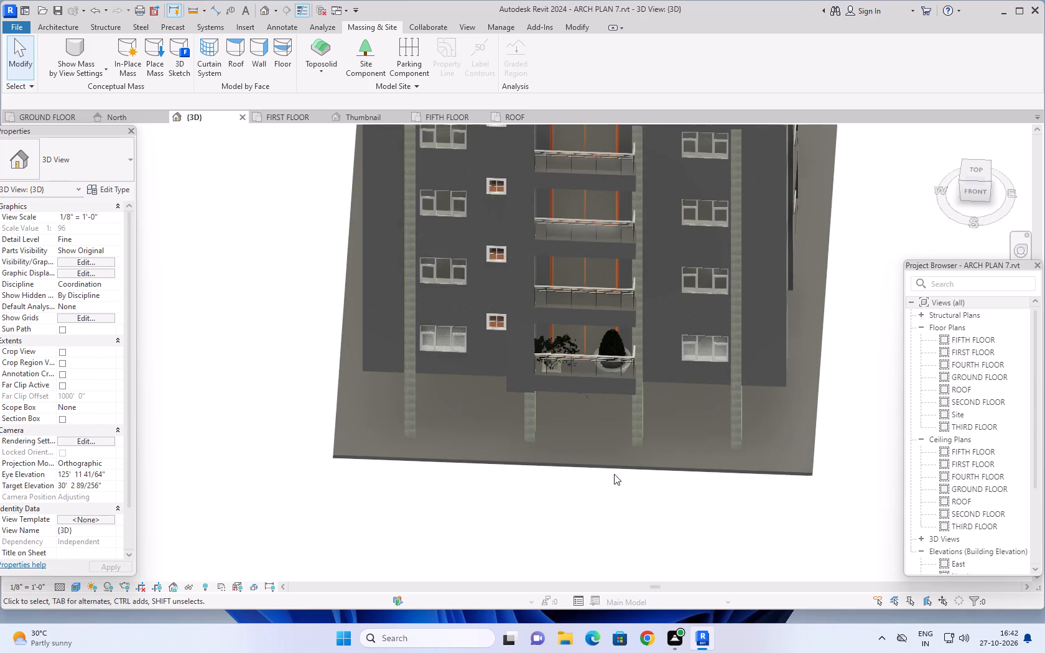
pyautogui.scroll(1, 614, 474)
pyautogui.keyDown('shift'); pyautogui.moveTo(614, 474); pyautogui.dragTo(568, 527, button='middle'); pyautogui.keyUp('shift')
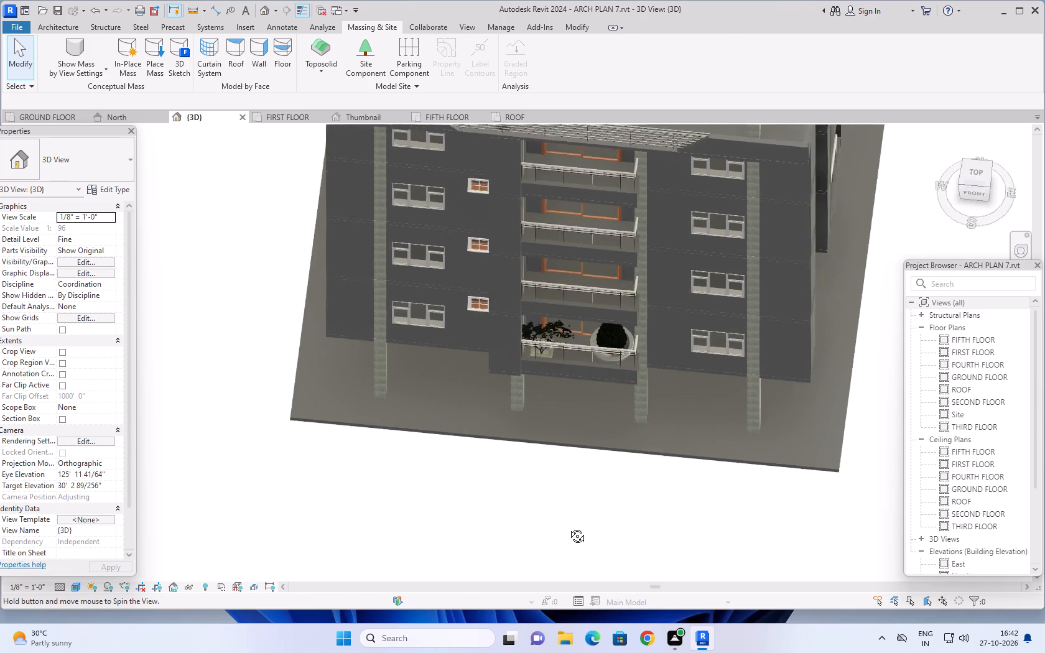
pyautogui.keyDown('shift'); pyautogui.moveTo(568, 527); pyautogui.dragTo(649, 526, button='middle'); pyautogui.keyUp('shift')
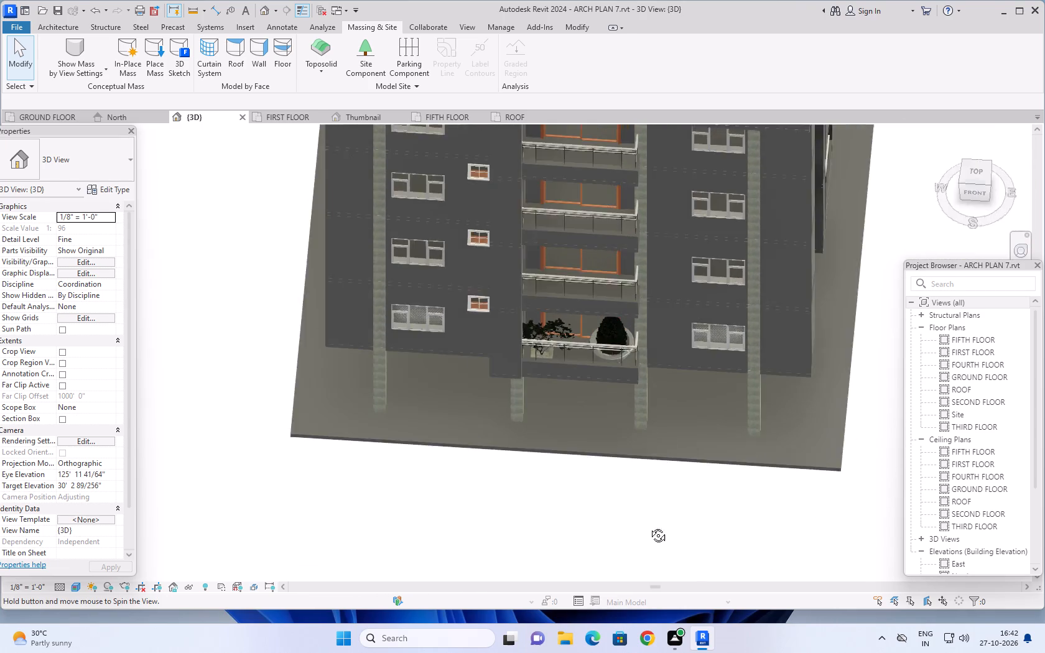
pyautogui.keyDown('shift'); pyautogui.moveTo(649, 526); pyautogui.dragTo(708, 526, button='middle'); pyautogui.keyUp('shift')
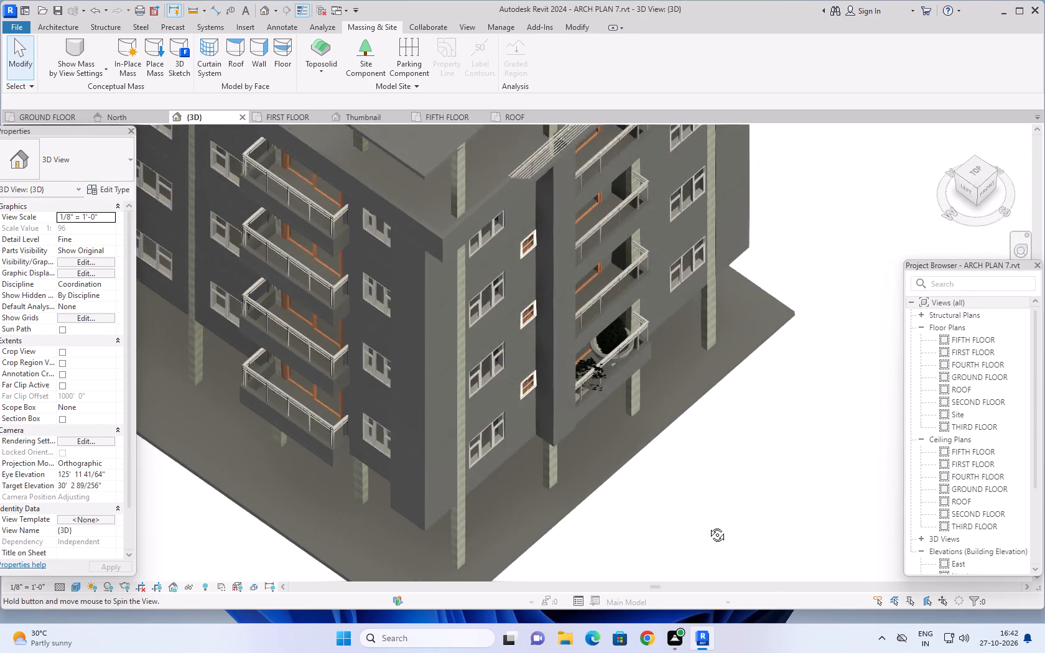
pyautogui.keyDown('shift'); pyautogui.moveTo(708, 526); pyautogui.dragTo(683, 557, button='middle'); pyautogui.keyUp('shift')
pyautogui.keyDown('shift'); pyautogui.moveTo(676, 470); pyautogui.dragTo(642, 504, button='middle'); pyautogui.keyUp('shift')
pyautogui.scroll(4, 641, 483)
pyautogui.moveTo(654, 447); pyautogui.dragTo(640, 504, button='middle')
pyautogui.keyDown('shift'); pyautogui.moveTo(649, 495); pyautogui.dragTo(721, 392, button='middle'); pyautogui.keyUp('shift')
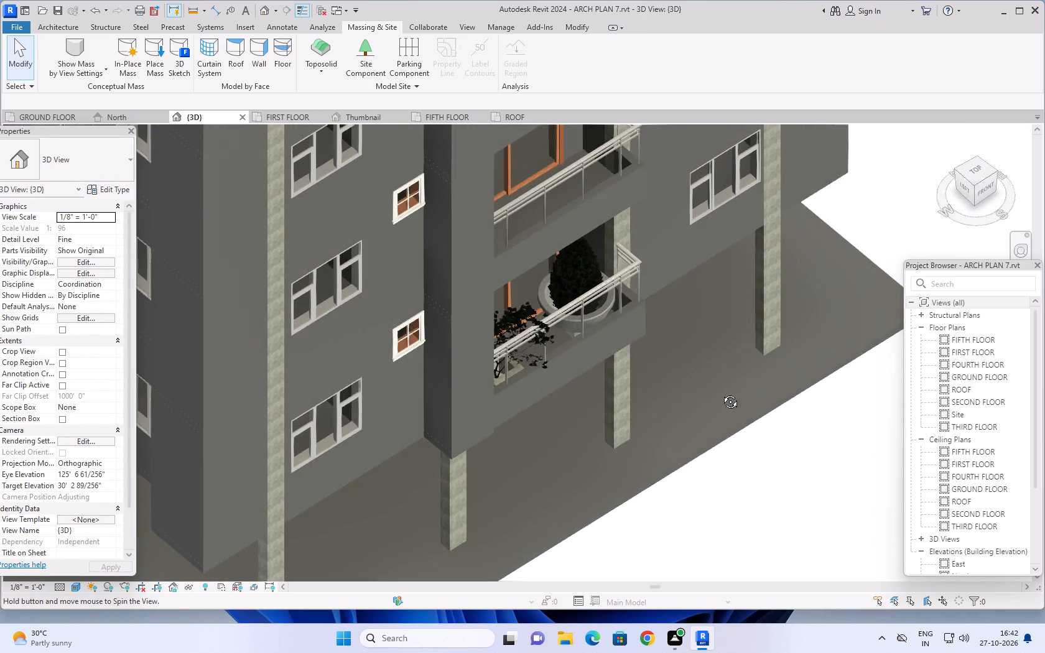
# Examine the two plants on the first-floor balcony from above, the side and the front in the 3D view.
pyautogui.keyDown('shift'); pyautogui.moveTo(721, 392); pyautogui.dragTo(662, 438, button='middle'); pyautogui.keyUp('shift')
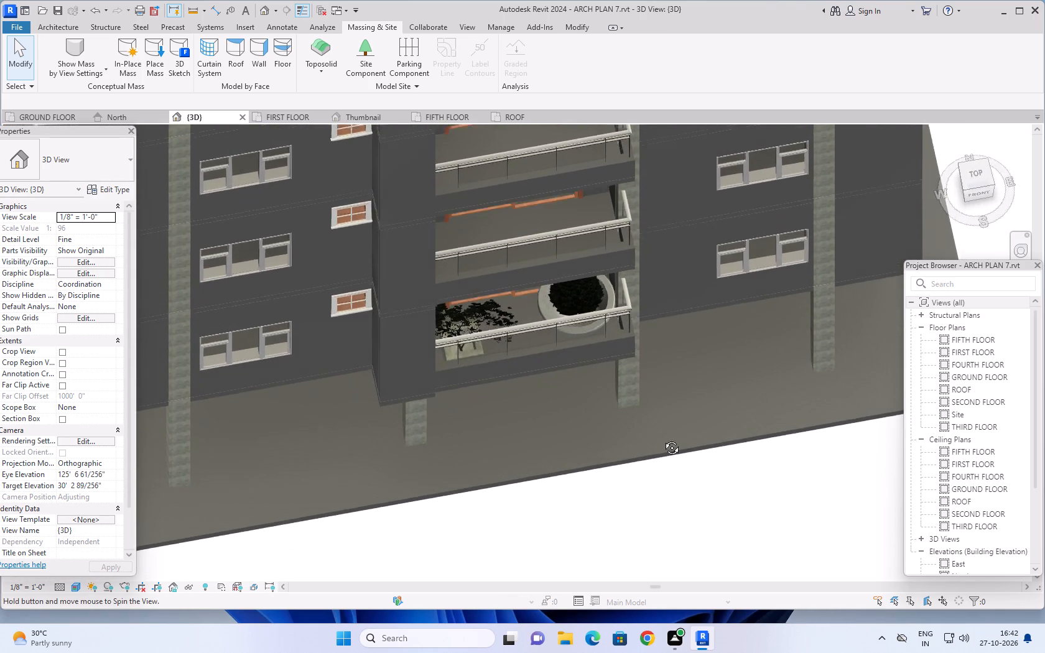
pyautogui.keyDown('shift'); pyautogui.moveTo(662, 438); pyautogui.dragTo(680, 329, button='middle'); pyautogui.keyUp('shift')
pyautogui.scroll(1, 680, 329)
pyautogui.keyDown('shift'); pyautogui.moveTo(709, 398); pyautogui.dragTo(599, 360, button='middle'); pyautogui.keyUp('shift')
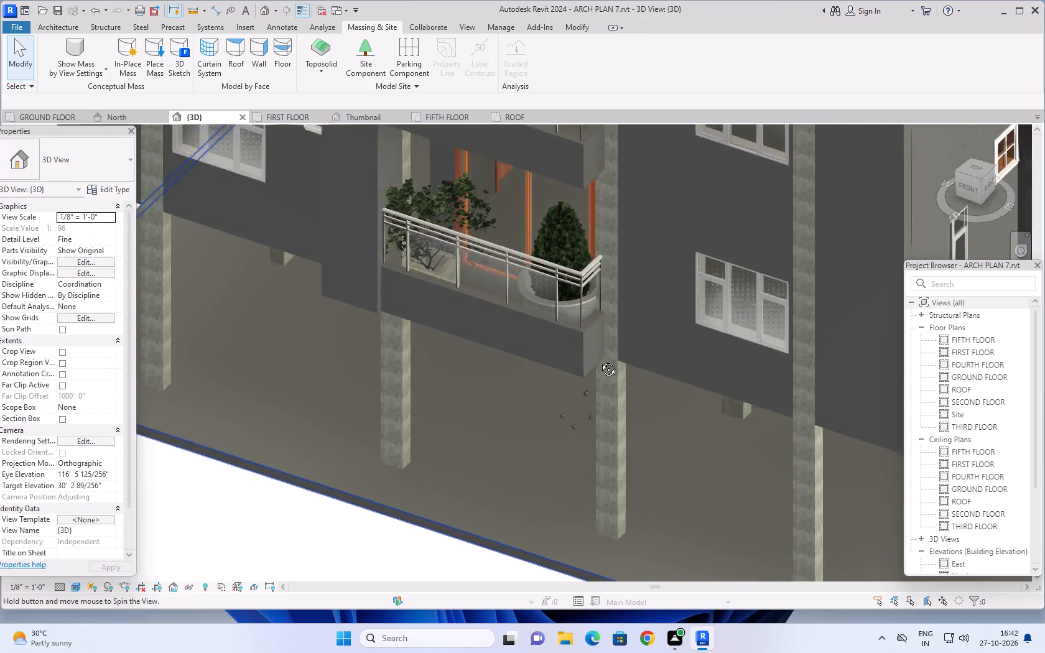
pyautogui.keyDown('shift'); pyautogui.moveTo(599, 360); pyautogui.dragTo(631, 339, button='middle'); pyautogui.keyUp('shift')
pyautogui.scroll(-2, 629, 345)
pyautogui.moveTo(566, 401); pyautogui.dragTo(577, 407, button='middle')
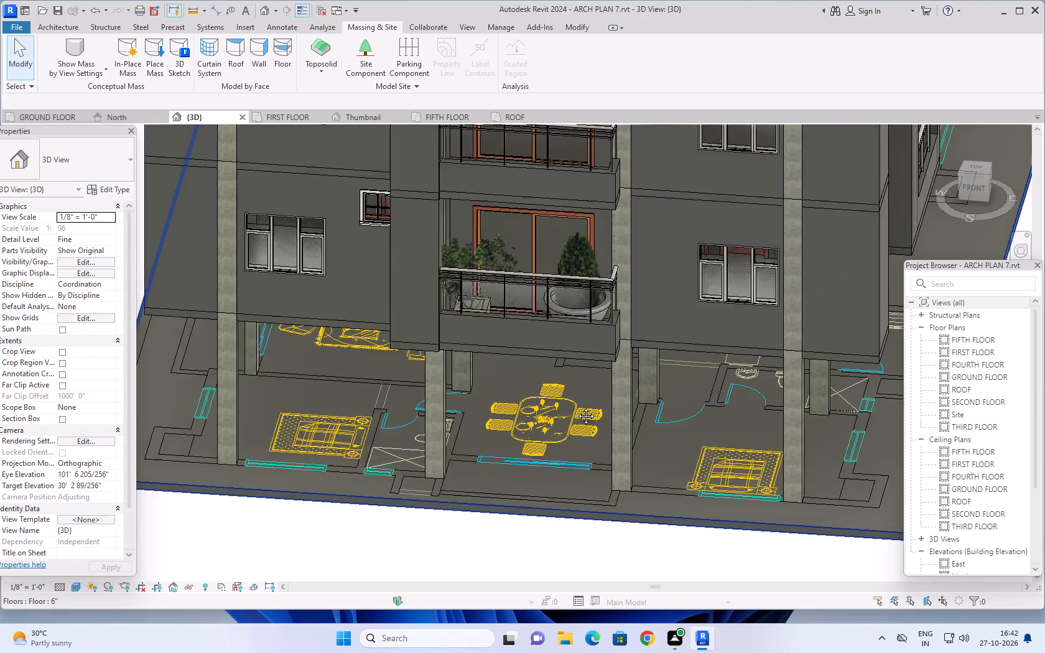
pyautogui.moveTo(577, 407); pyautogui.dragTo(600, 442, button='middle')
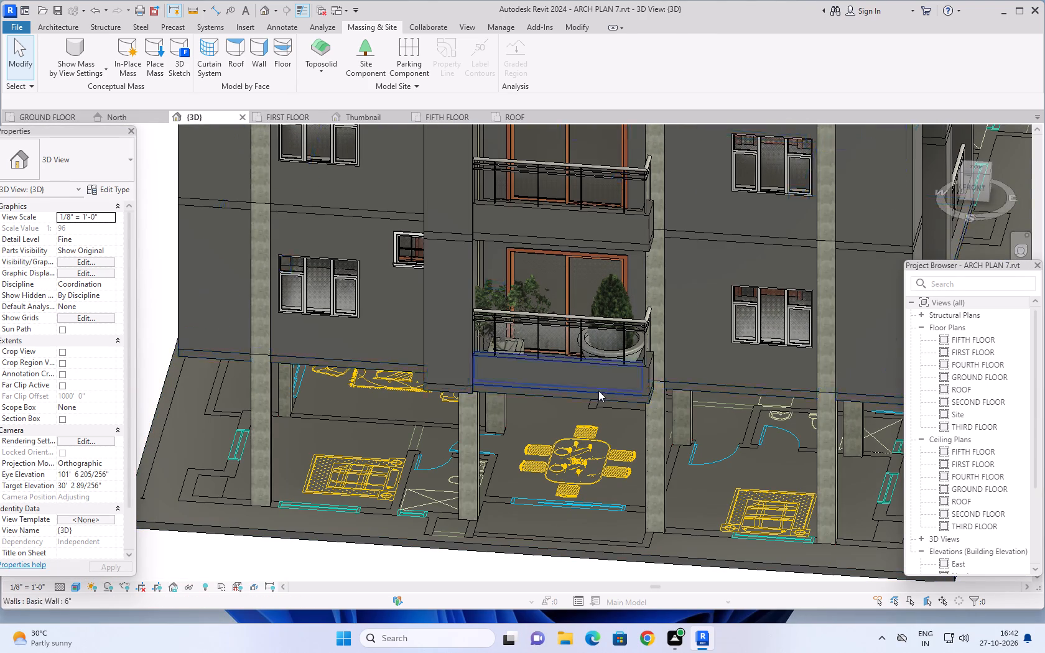
# Change the Blue Berry Elder in the first-floor balcony's square planter to the Japanese Cherry - 15' type.
pyautogui.scroll(3, 514, 317)
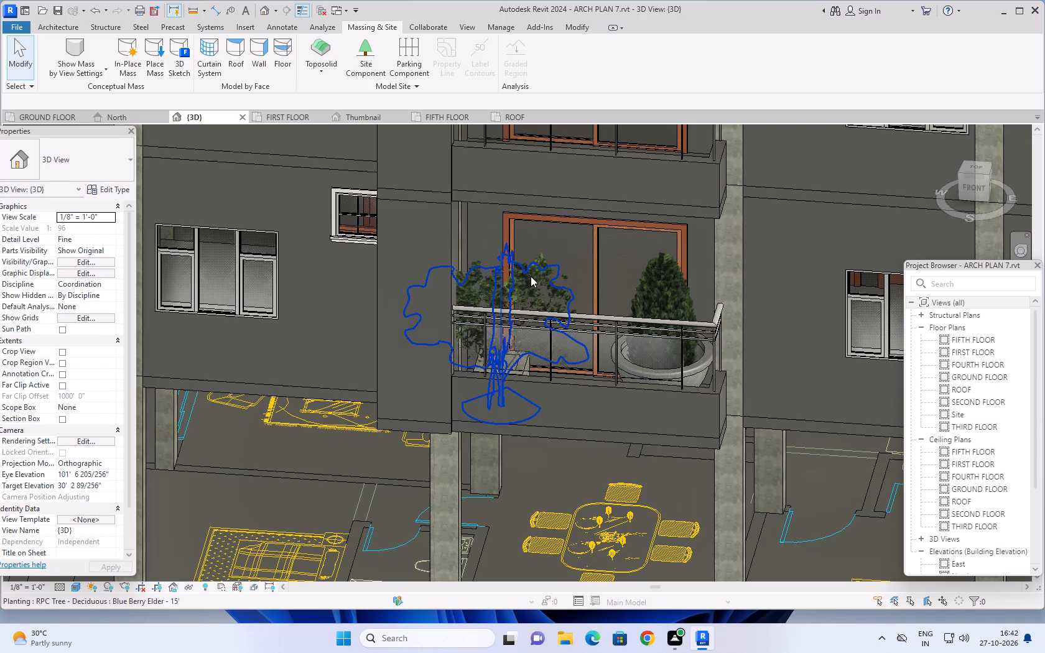
pyautogui.click(531, 276)
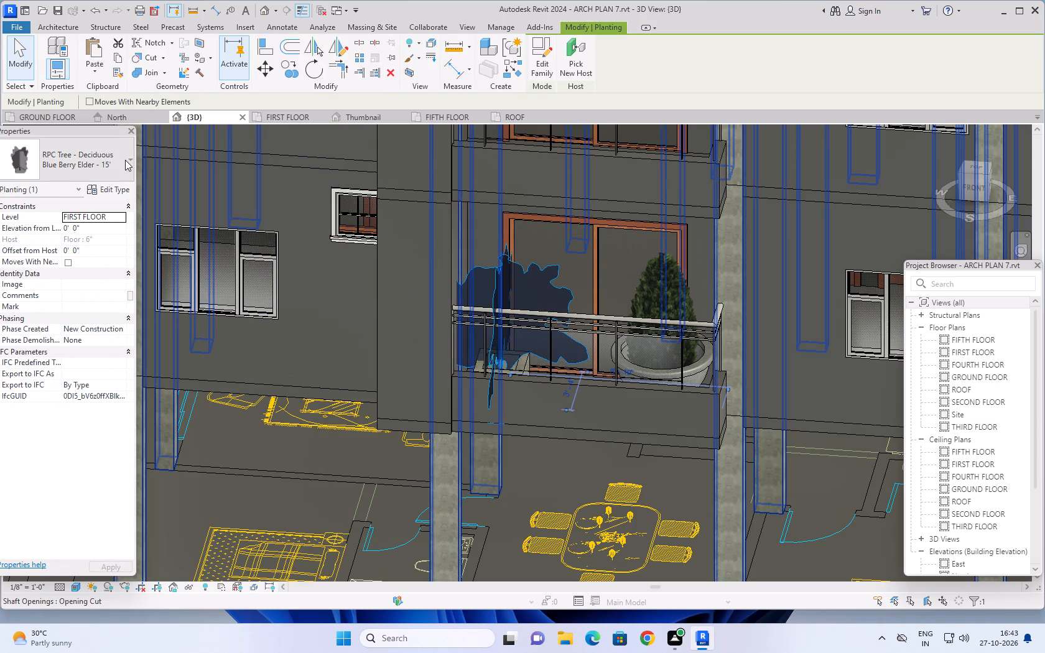
pyautogui.click(125, 160)
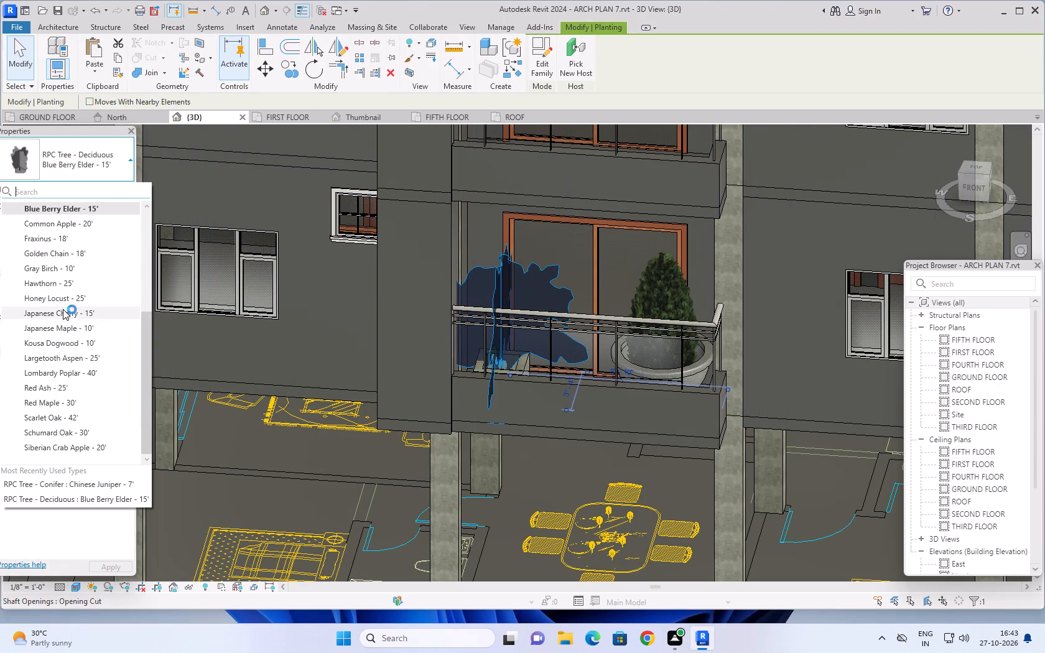
pyautogui.click(63, 310)
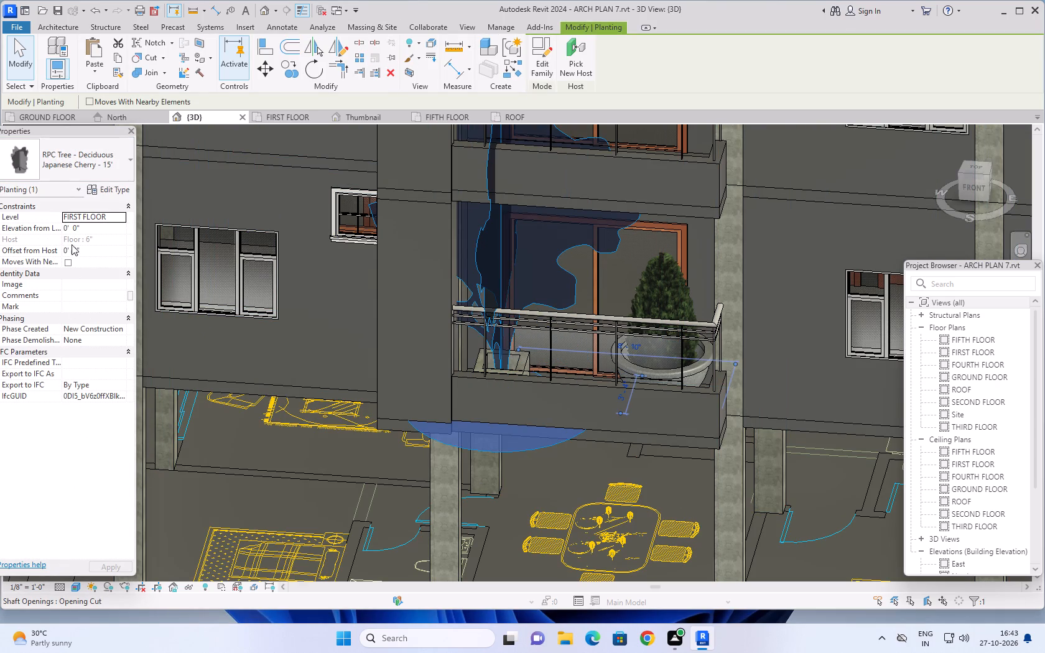
# Set the Japanese Cherry type's height to 7' and deselect the tree.
pyautogui.click(110, 188)
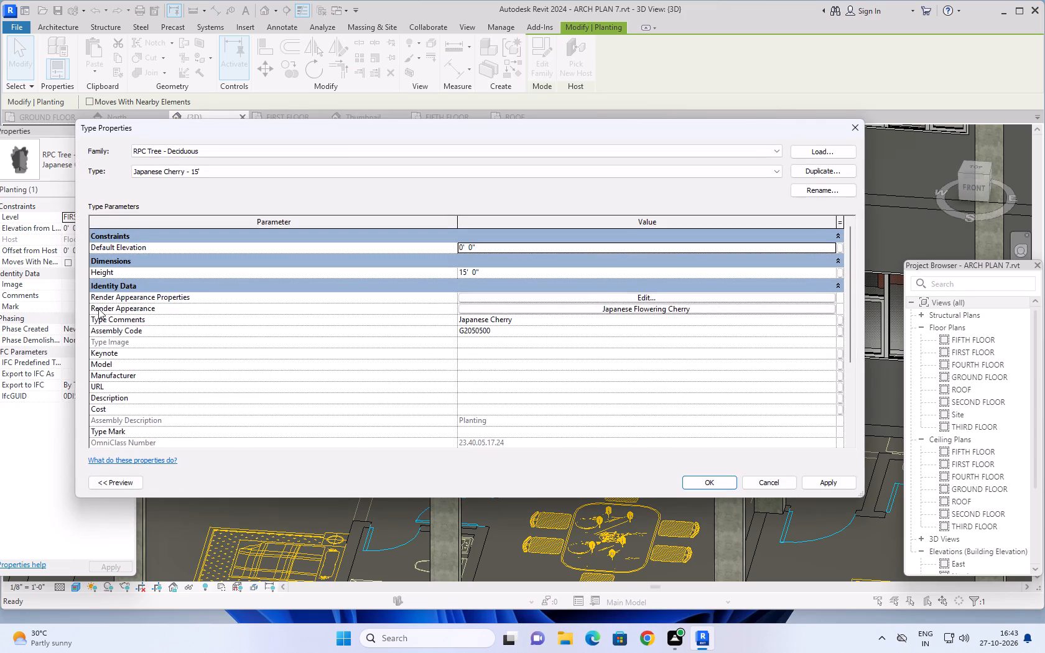
pyautogui.moveTo(492, 270); pyautogui.dragTo(470, 270)
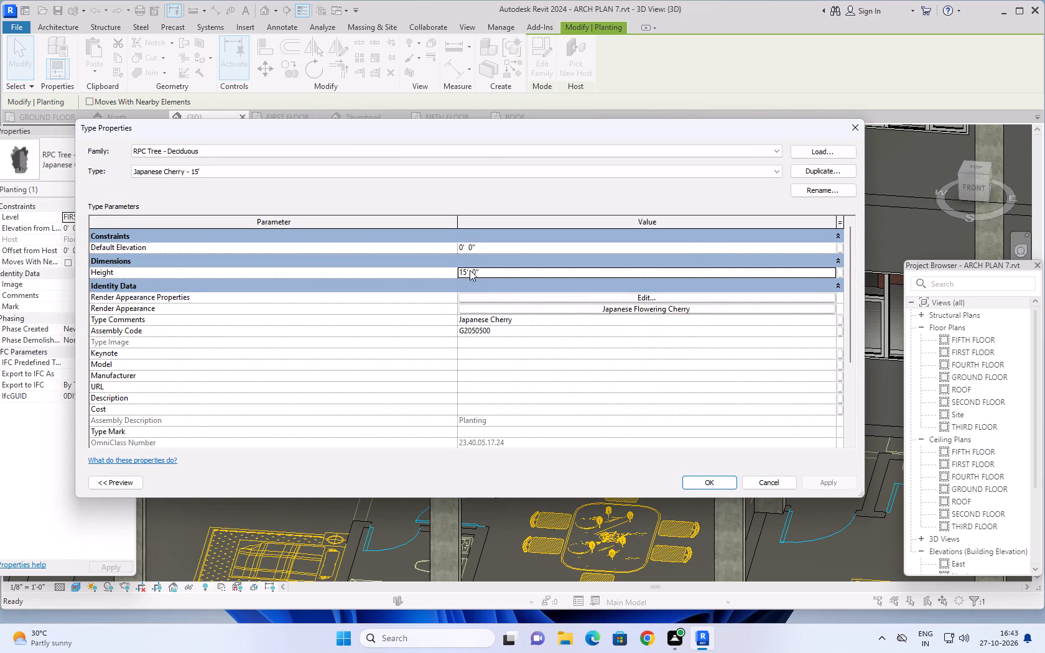
pyautogui.moveTo(470, 270); pyautogui.dragTo(468, 271)
pyautogui.moveTo(481, 274); pyautogui.dragTo(462, 274)
pyautogui.moveTo(486, 271); pyautogui.dragTo(465, 273)
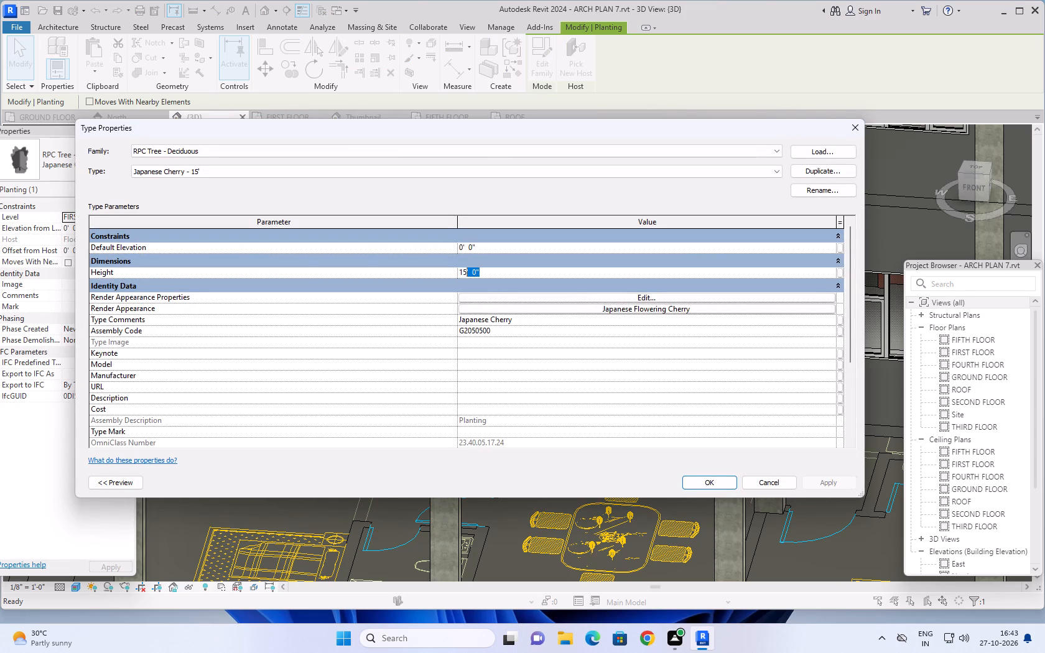
pyautogui.moveTo(465, 273); pyautogui.dragTo(458, 274)
pyautogui.press('7')
pyautogui.press("'")
pyautogui.press('Return')
pyautogui.press('Return')
pyautogui.scroll(-2, 512, 308)
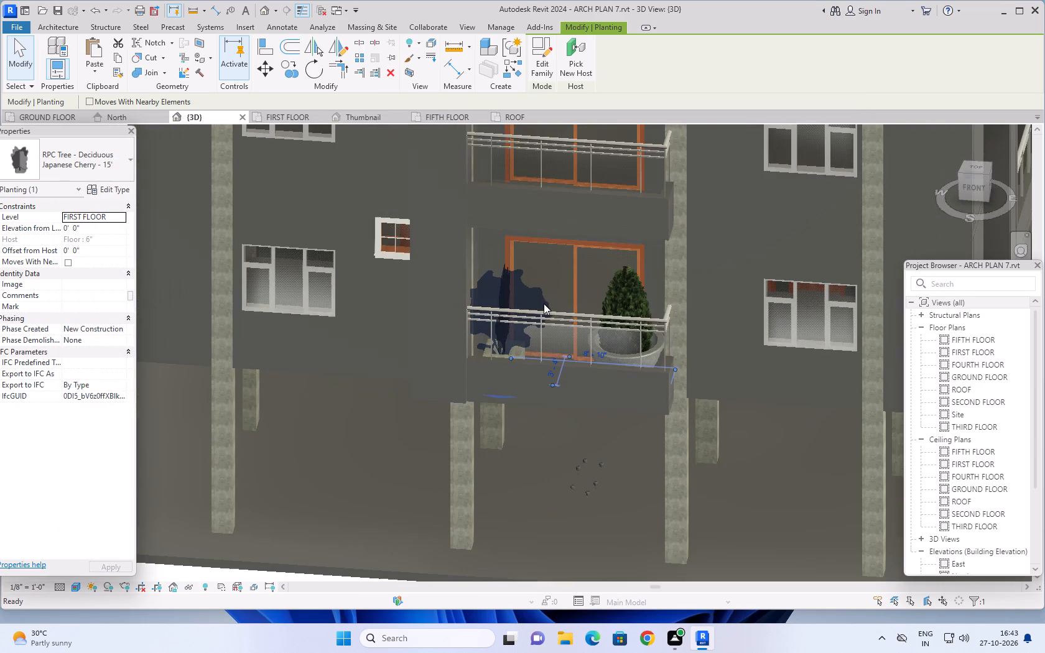
pyautogui.scroll(-1, 554, 303)
pyautogui.press('Escape')
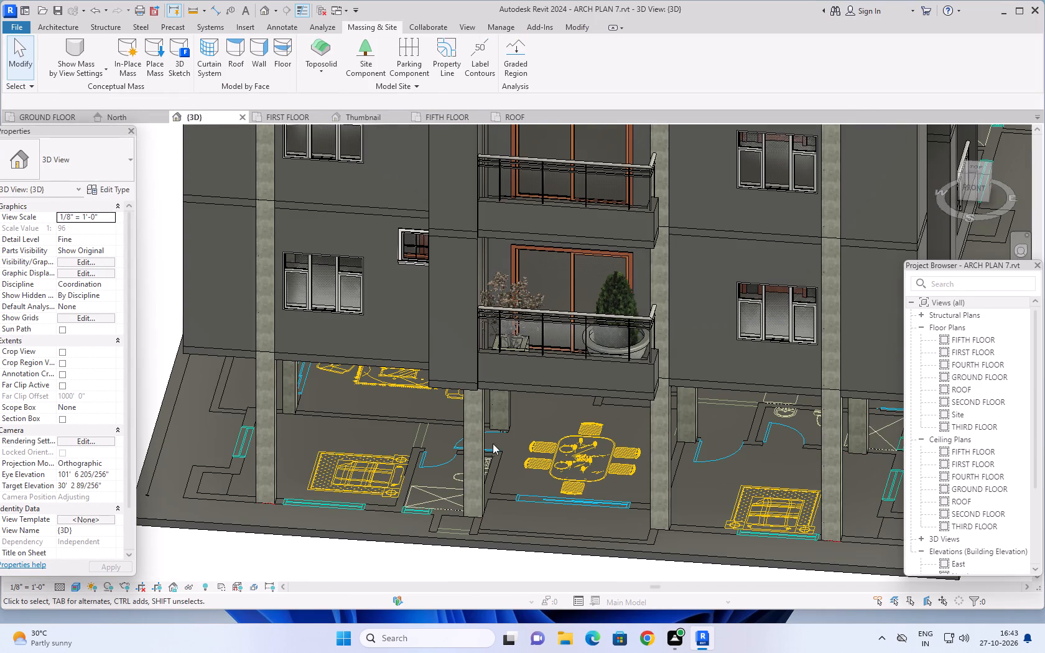
# Examine the Japanese Cherry and the conifer on the first-floor balcony from the front and above in 3D.
pyautogui.scroll(-4, 507, 420)
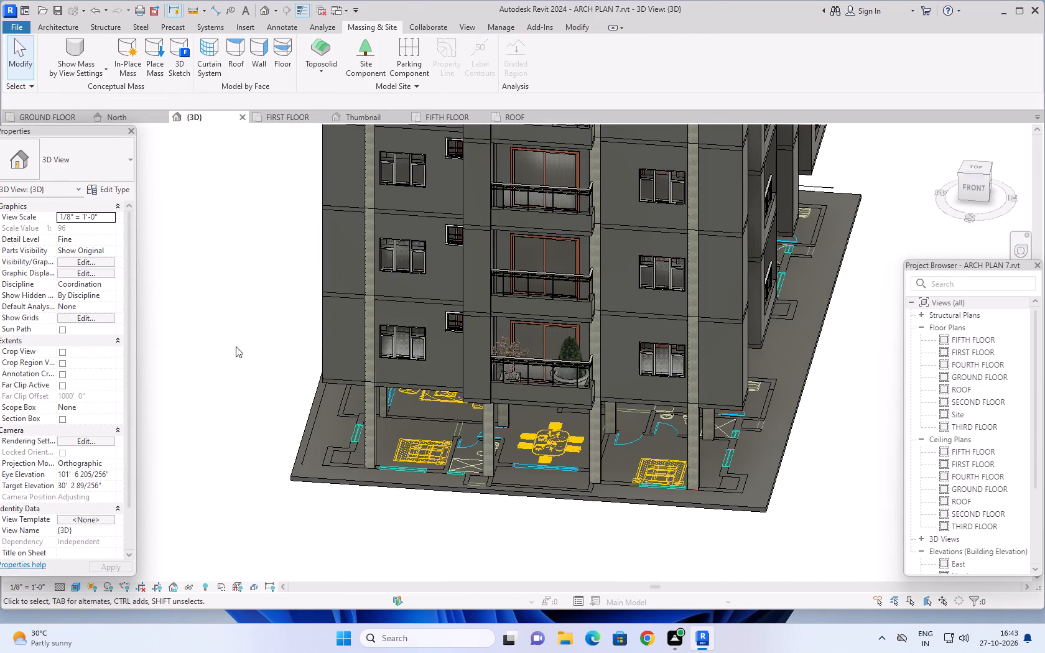
pyautogui.moveTo(236, 346); pyautogui.dragTo(266, 450, button='middle')
pyautogui.keyDown('shift'); pyautogui.moveTo(284, 354); pyautogui.dragTo(305, 455, button='middle'); pyautogui.keyUp('shift')
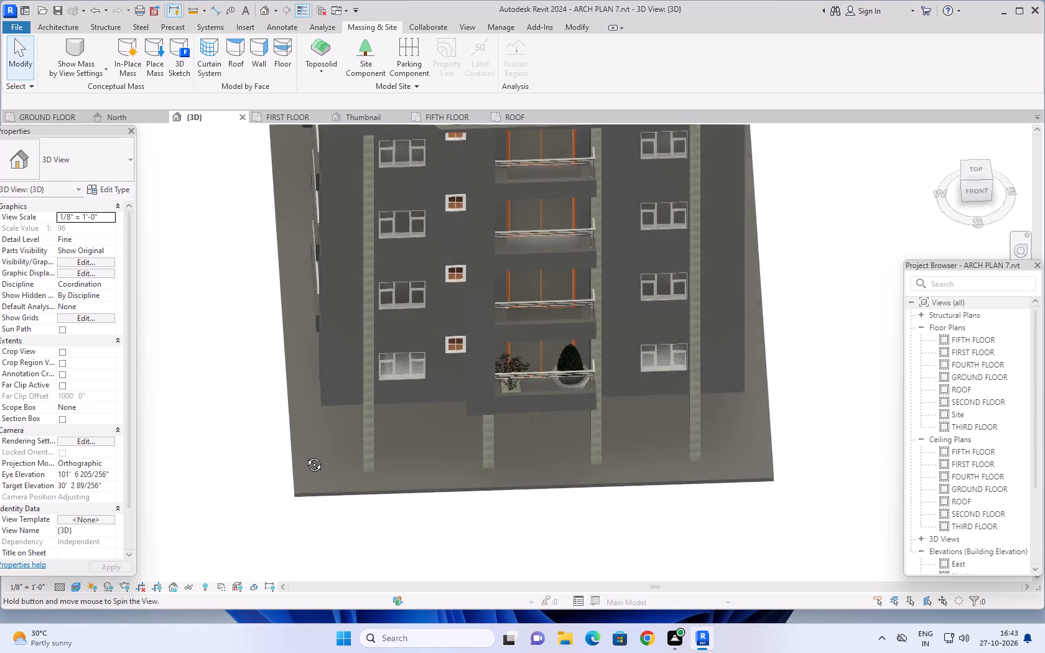
pyautogui.keyDown('shift'); pyautogui.moveTo(305, 455); pyautogui.dragTo(303, 458, button='middle'); pyautogui.keyUp('shift')
pyautogui.scroll(9, 513, 361)
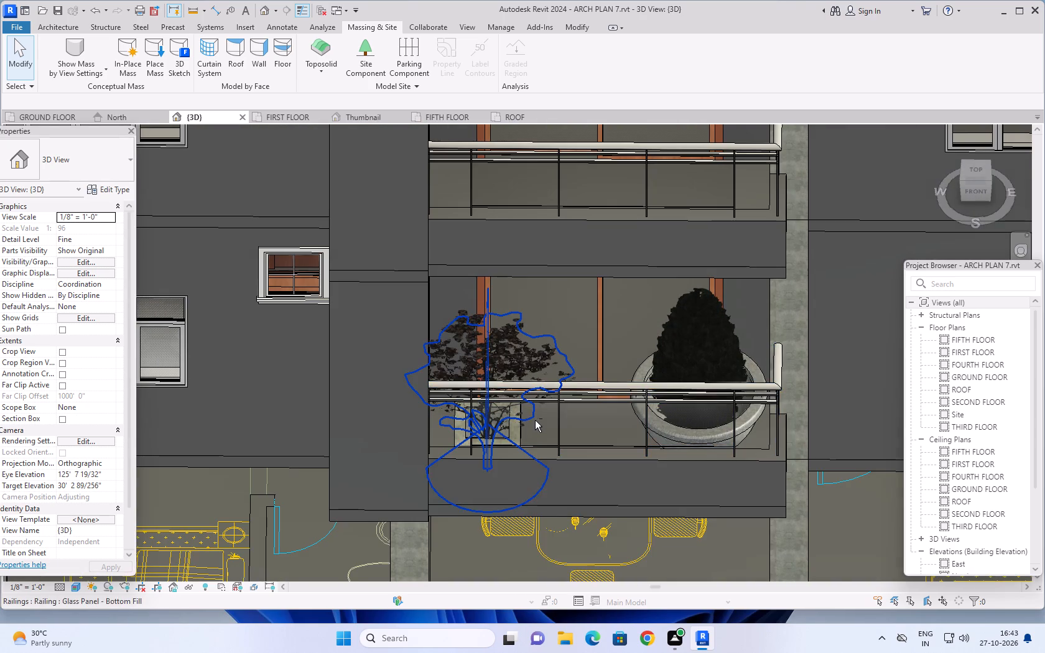
pyautogui.keyDown('shift'); pyautogui.moveTo(537, 417); pyautogui.dragTo(592, 294, button='middle'); pyautogui.keyUp('shift')
pyautogui.scroll(-12, 607, 338)
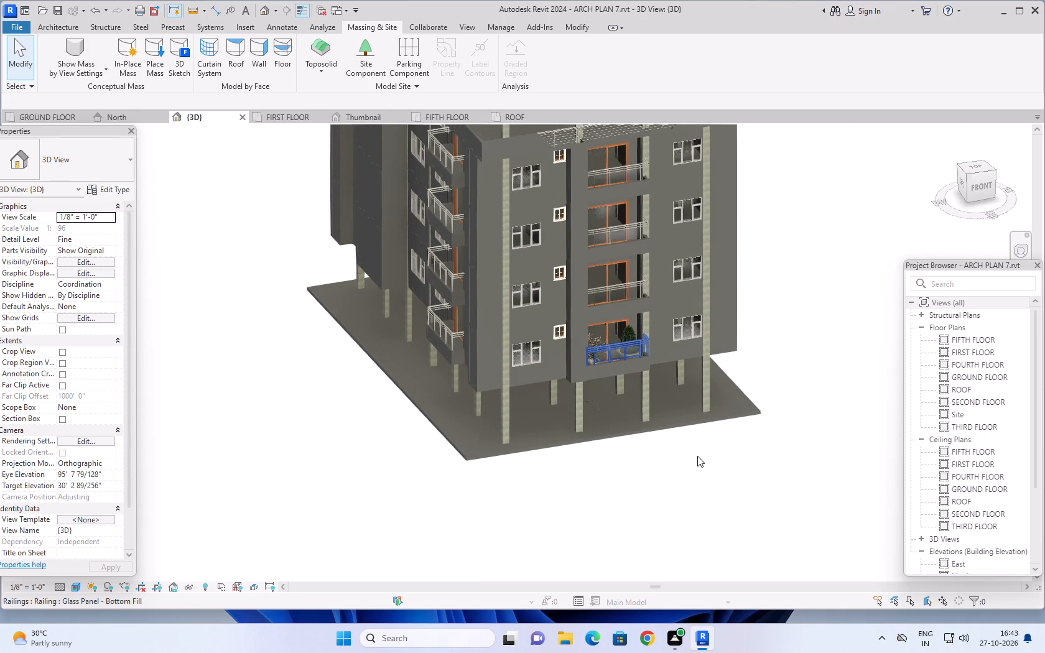
# Examine the whole building's balcony facades, side and roof from several angles in the 3D view.
pyautogui.click(697, 456)
pyautogui.scroll(-2, 822, 330)
pyautogui.moveTo(830, 305); pyautogui.dragTo(766, 347, button='middle')
pyautogui.scroll(1, 766, 347)
pyautogui.keyDown('shift'); pyautogui.moveTo(783, 328); pyautogui.dragTo(779, 352, button='middle'); pyautogui.keyUp('shift')
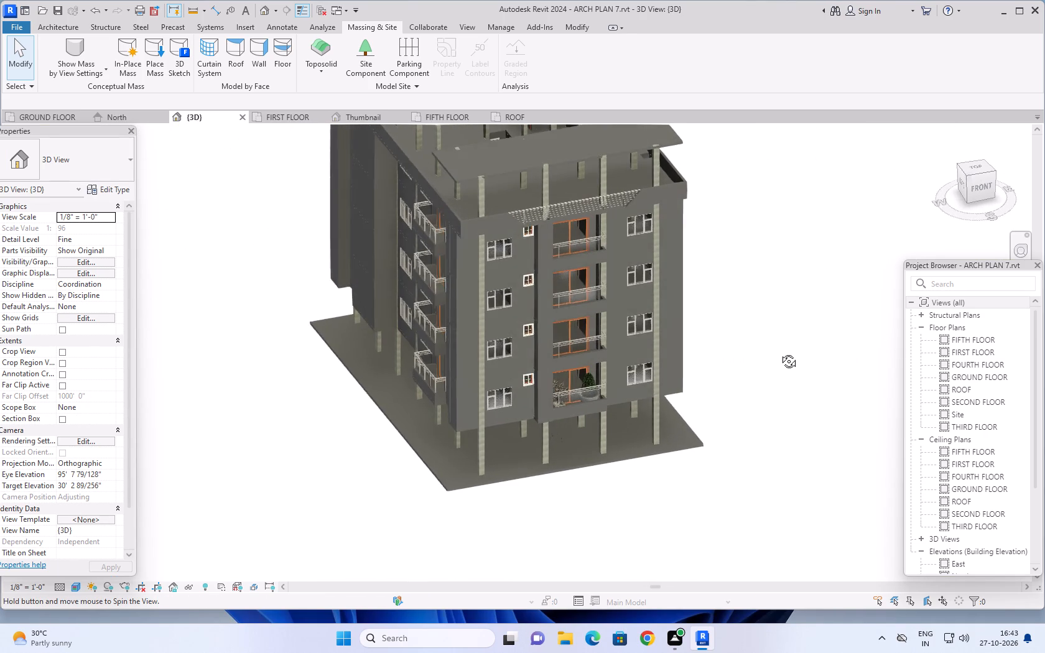
pyautogui.keyDown('shift'); pyautogui.moveTo(779, 352); pyautogui.dragTo(767, 434, button='middle'); pyautogui.keyUp('shift')
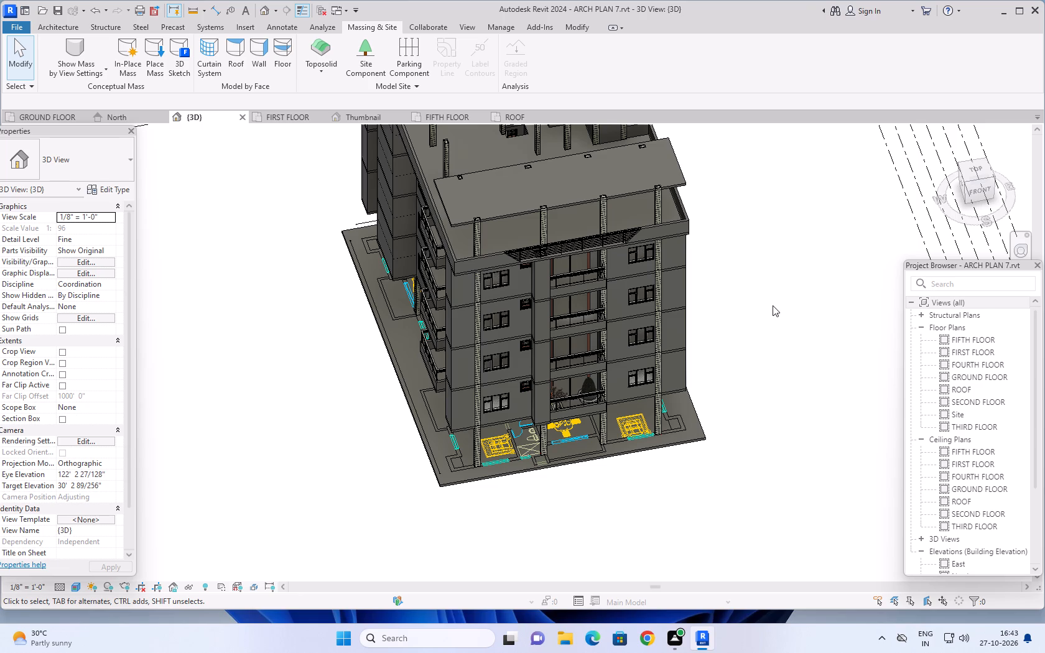
pyautogui.moveTo(773, 305); pyautogui.dragTo(447, 325, button='middle')
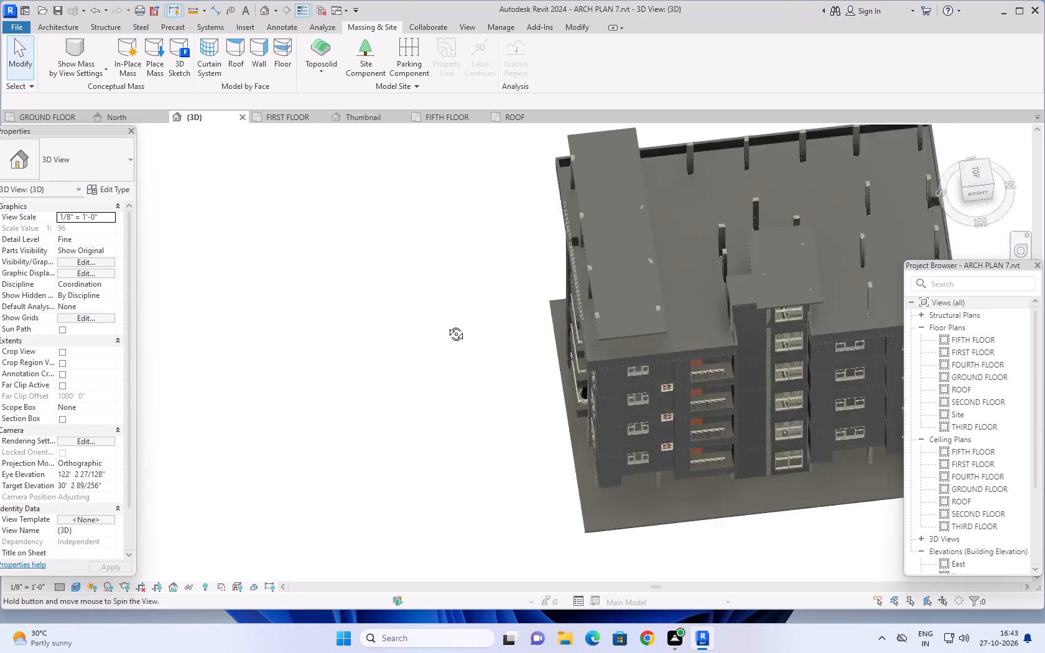
pyautogui.moveTo(447, 325); pyautogui.dragTo(776, 343, button='middle')
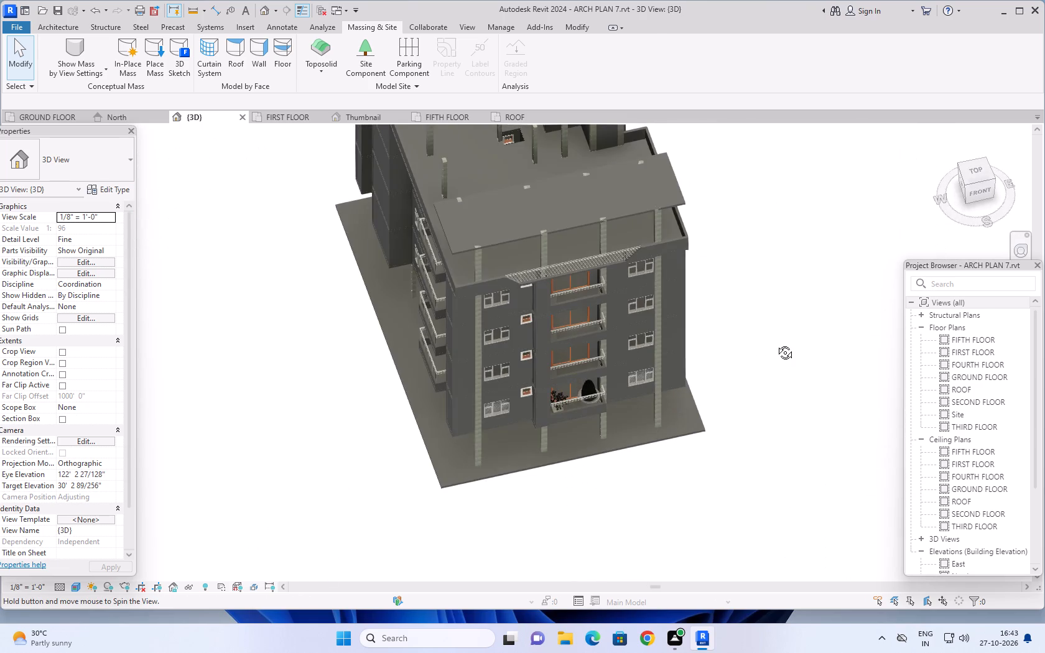
pyautogui.moveTo(776, 343); pyautogui.dragTo(777, 325, button='middle')
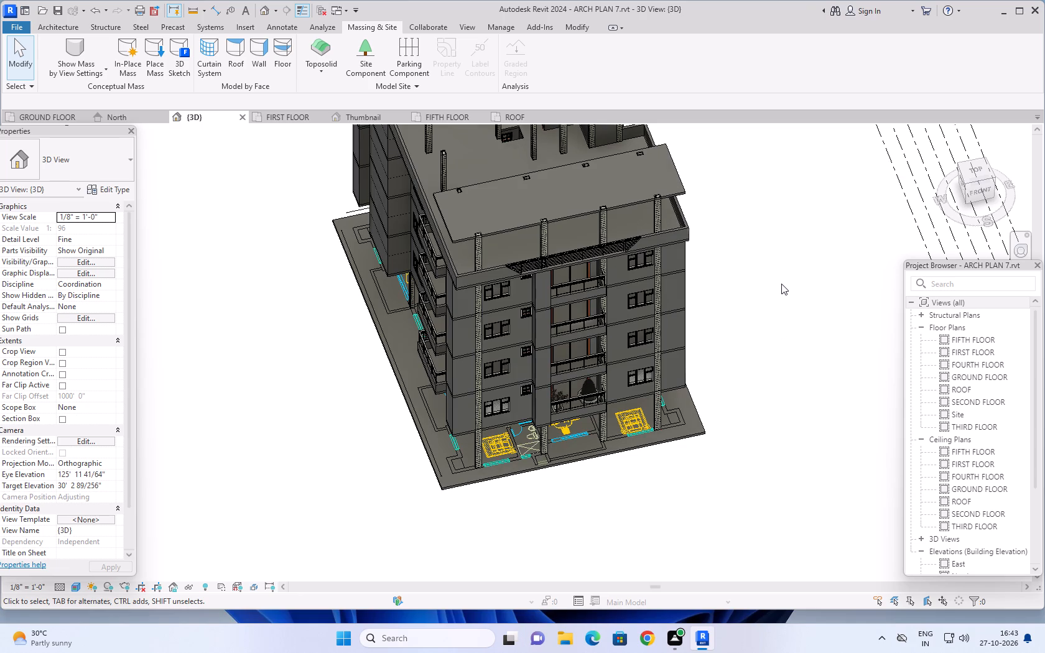
pyautogui.moveTo(761, 271); pyautogui.dragTo(759, 232, button='middle')
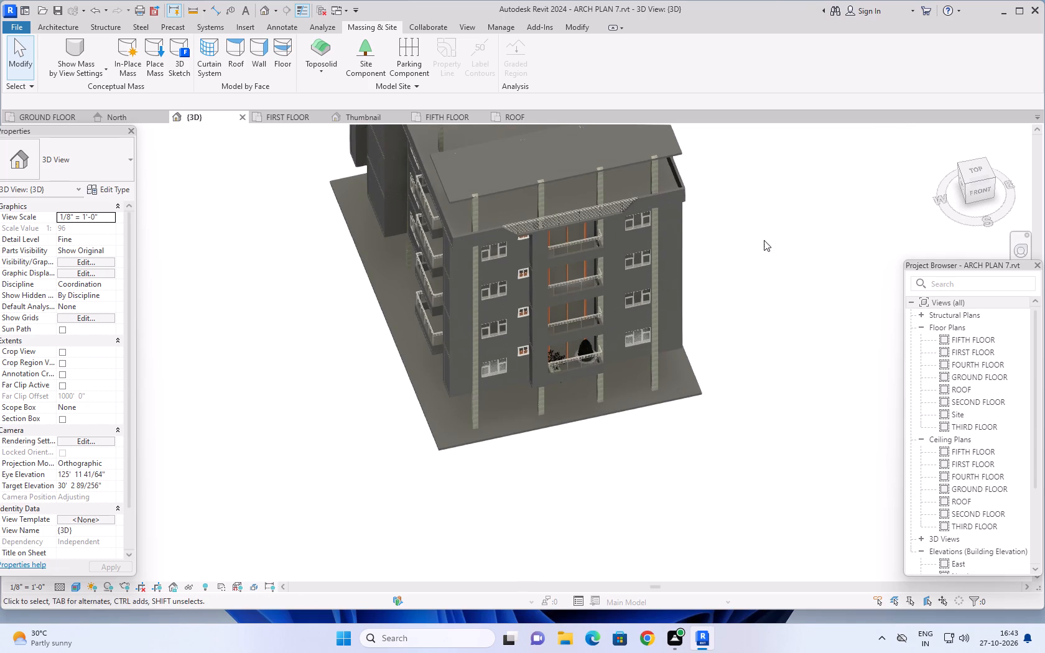
pyautogui.moveTo(764, 240); pyautogui.dragTo(756, 275, button='middle')
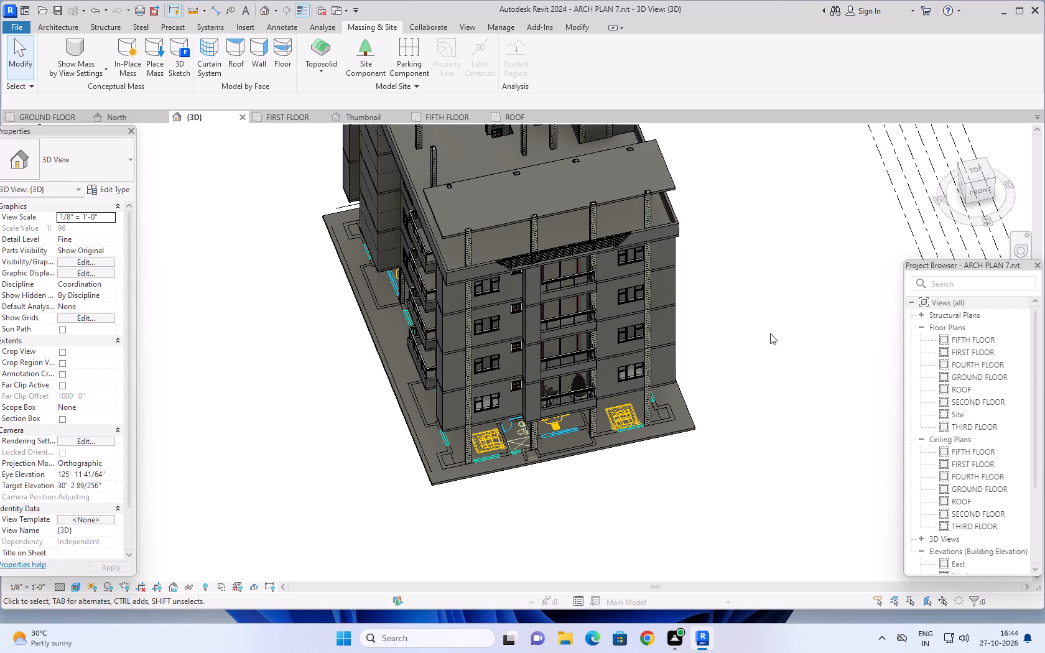
pyautogui.scroll(-1, 789, 327)
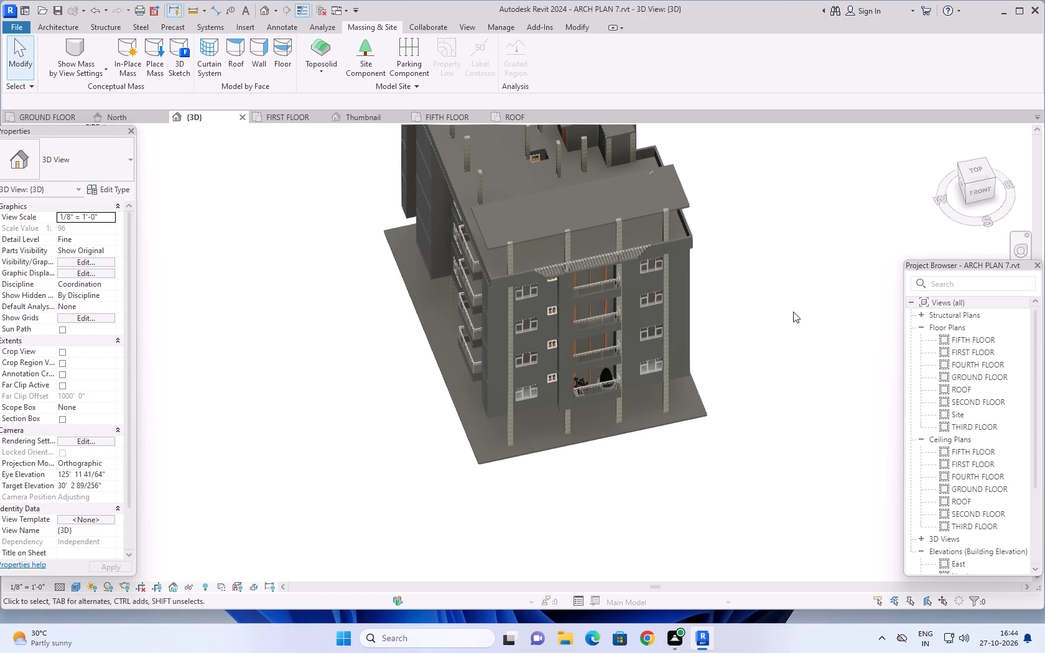
pyautogui.moveTo(796, 307); pyautogui.dragTo(758, 337, button='middle')
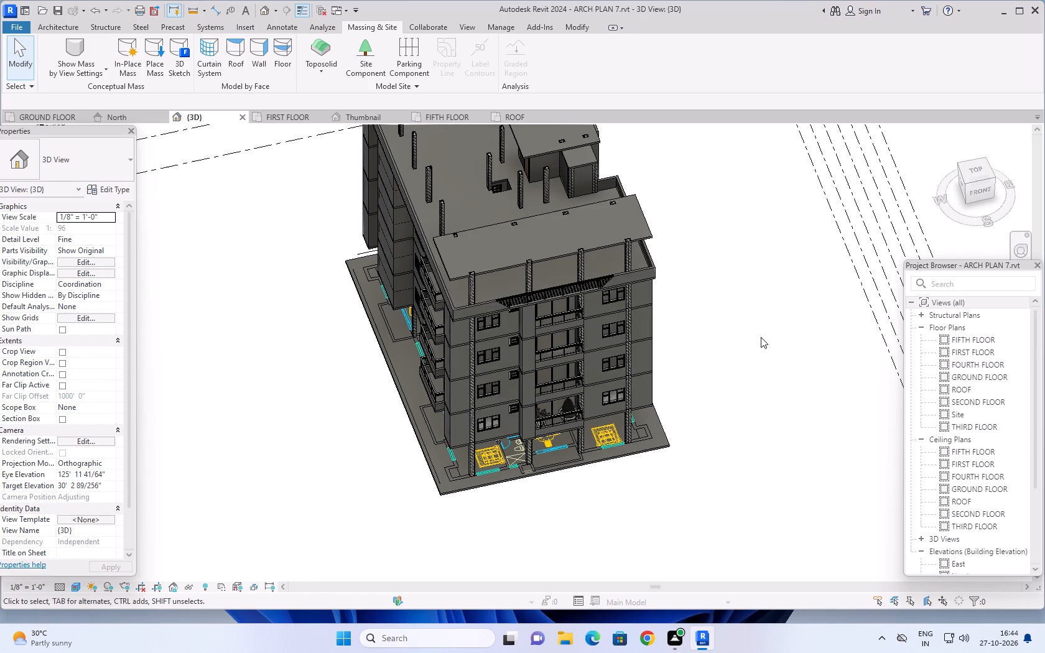
pyautogui.moveTo(761, 337); pyautogui.dragTo(774, 360, button='middle')
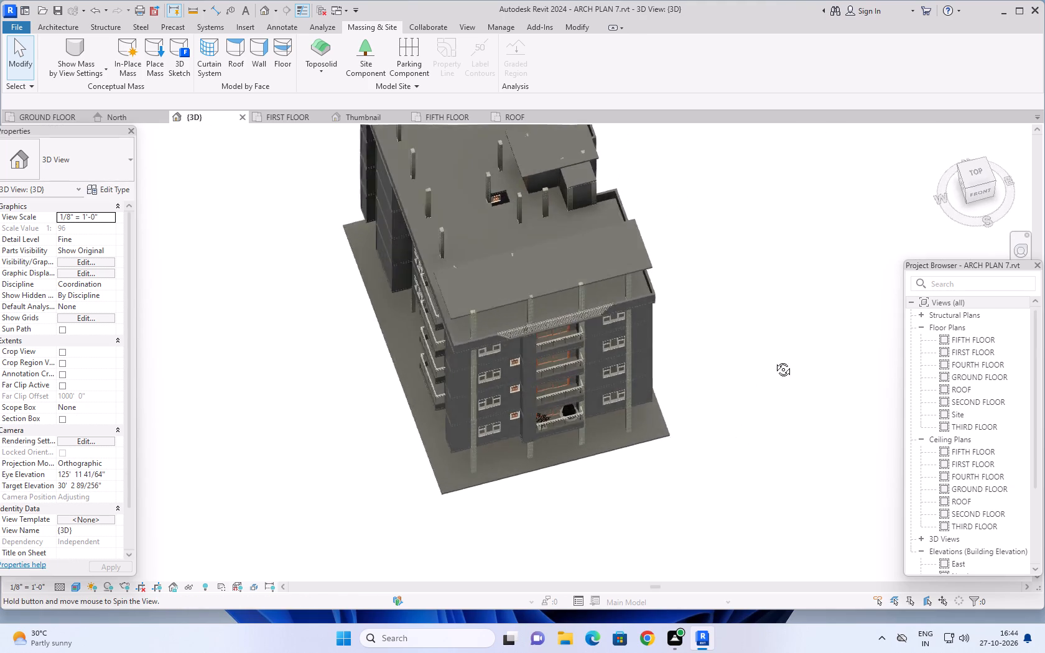
pyautogui.moveTo(774, 360); pyautogui.dragTo(747, 371, button='middle')
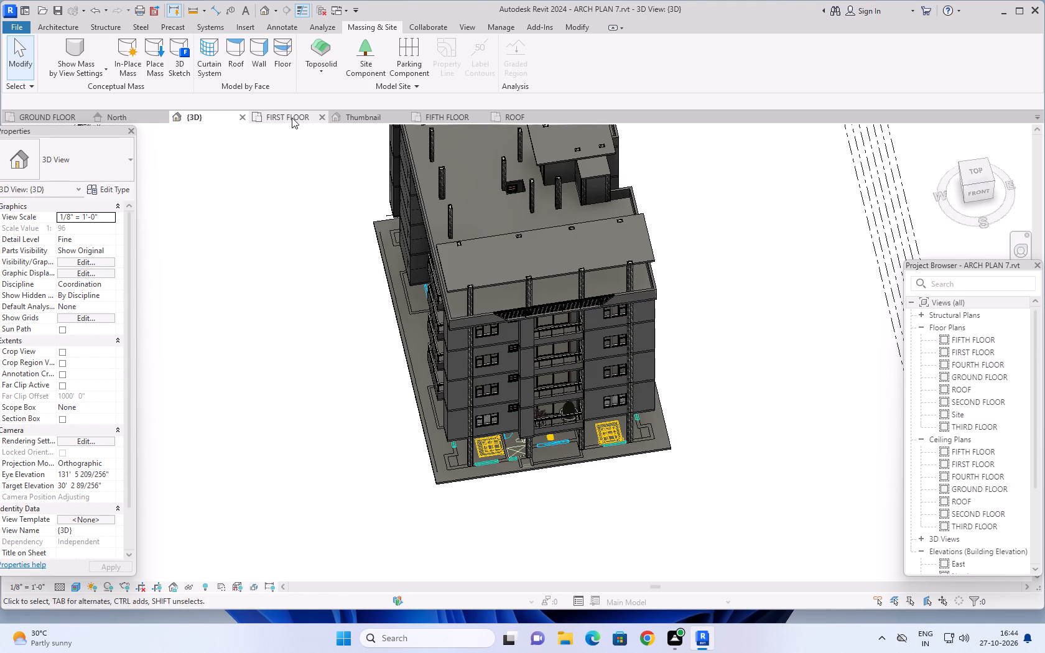
# Open the FIRST FLOOR plan and examine the balcony with its two planters and the adjoining rooms.
pyautogui.click(290, 117)
pyautogui.scroll(-8, 623, 381)
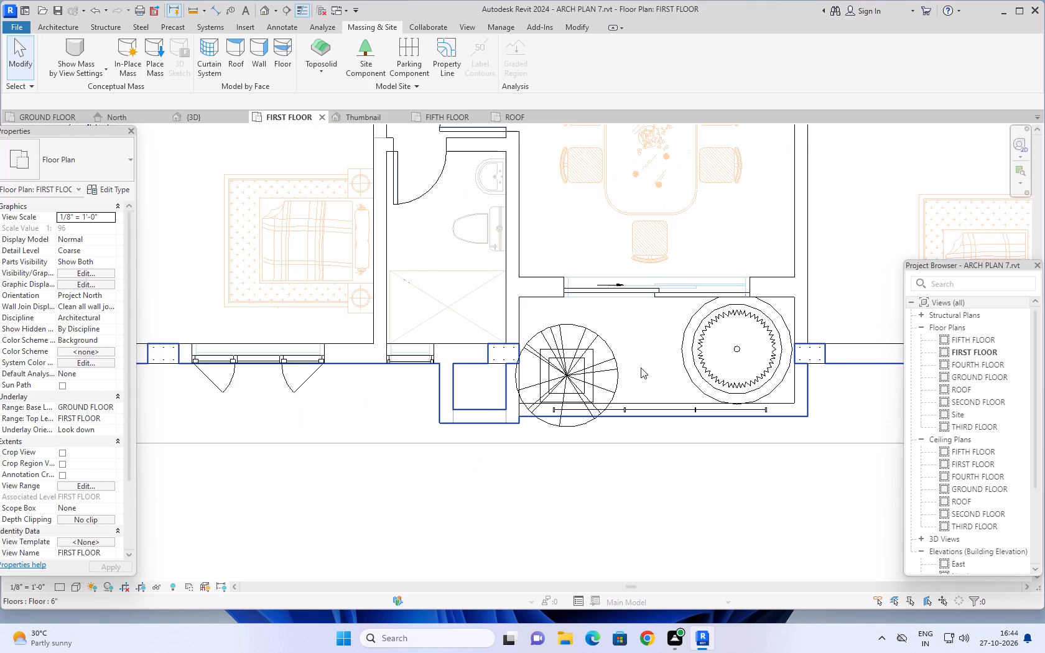
pyautogui.scroll(-2, 641, 368)
pyautogui.moveTo(676, 438); pyautogui.dragTo(662, 460, button='middle')
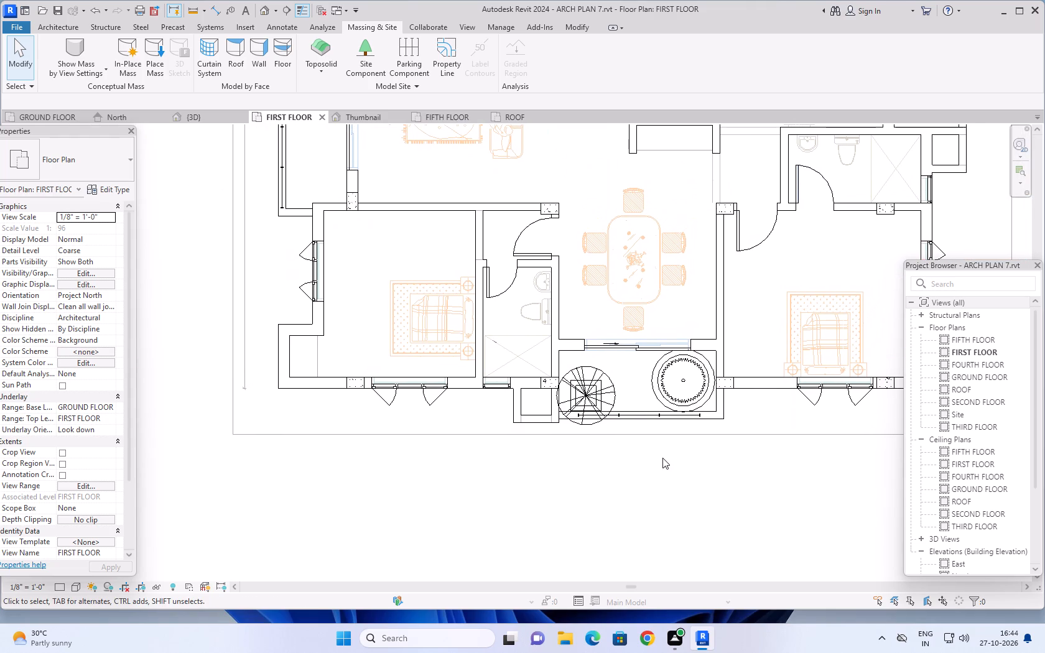
pyautogui.scroll(1, 626, 374)
pyautogui.moveTo(626, 373); pyautogui.dragTo(620, 371, button='middle')
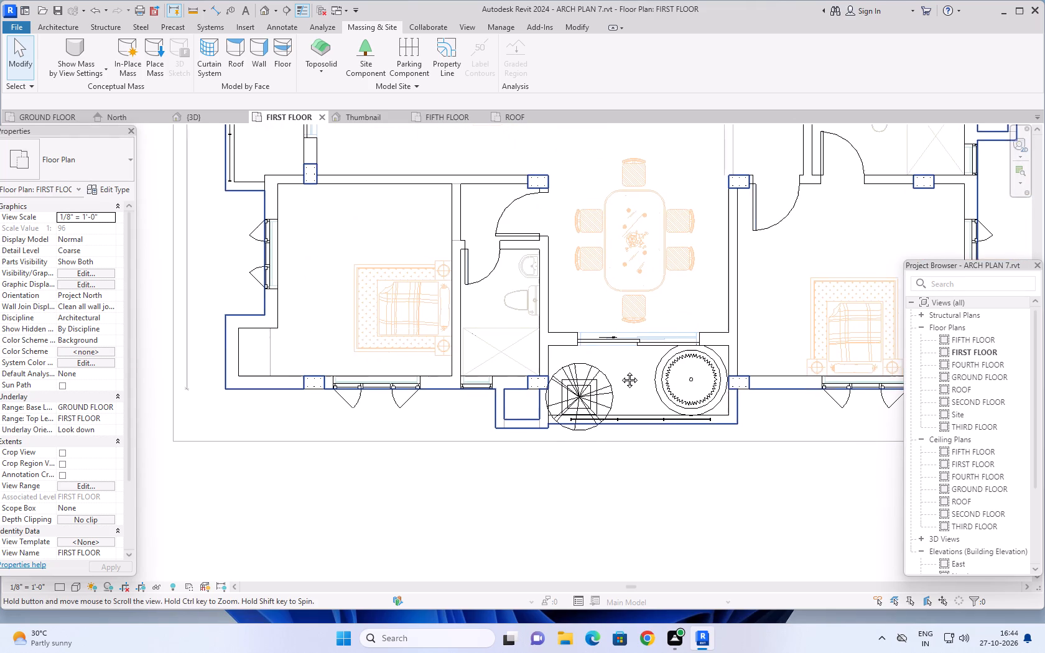
pyautogui.moveTo(620, 371); pyautogui.dragTo(598, 366, button='middle')
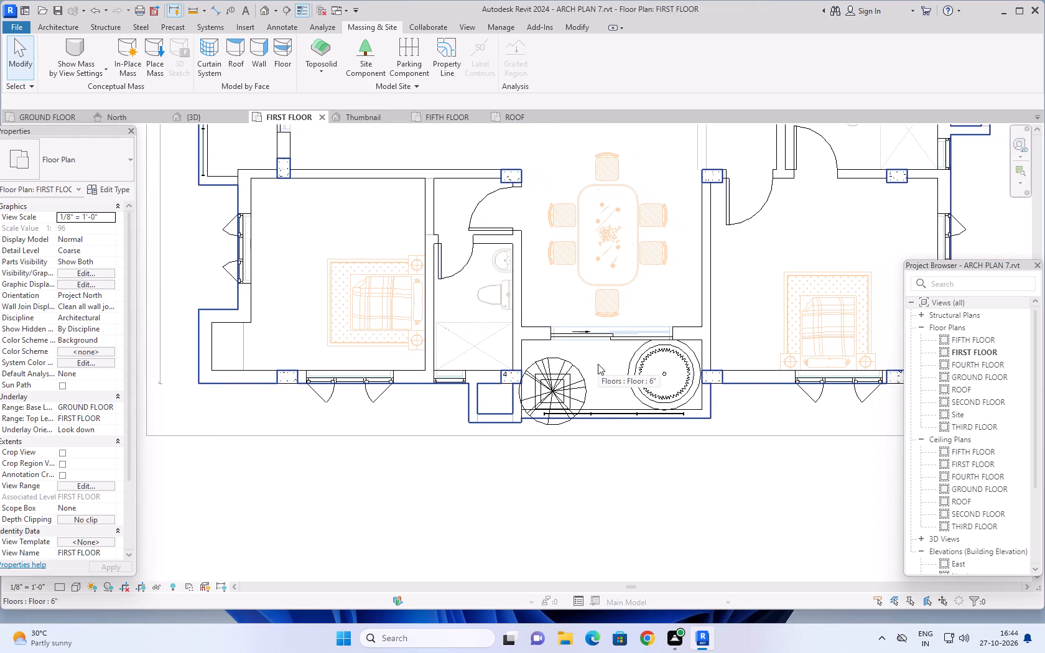
pyautogui.moveTo(598, 364); pyautogui.dragTo(583, 361, button='middle')
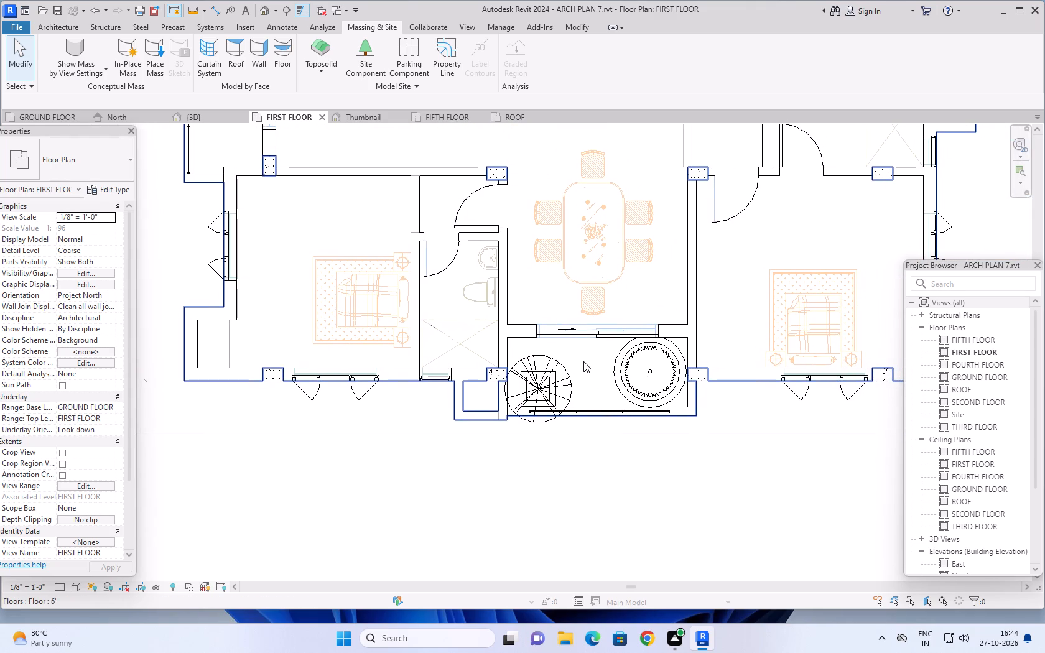
pyautogui.moveTo(600, 458); pyautogui.dragTo(592, 463, button='middle')
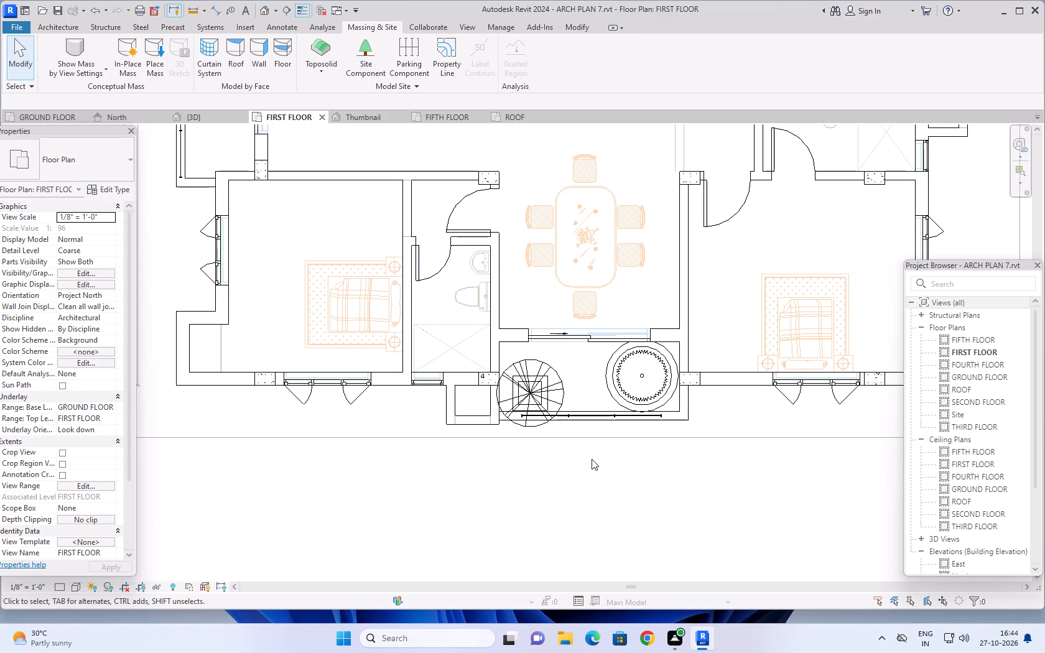
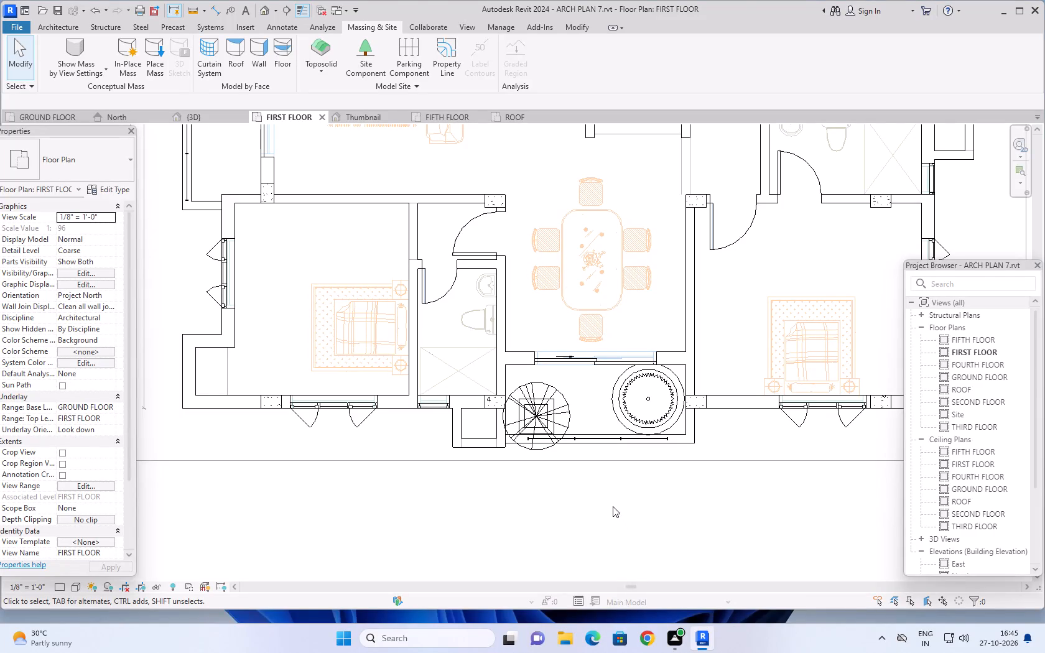
# Examine the planted balcony and the other balconies around the whole FIRST FLOOR plan.
pyautogui.scroll(-2, 613, 504)
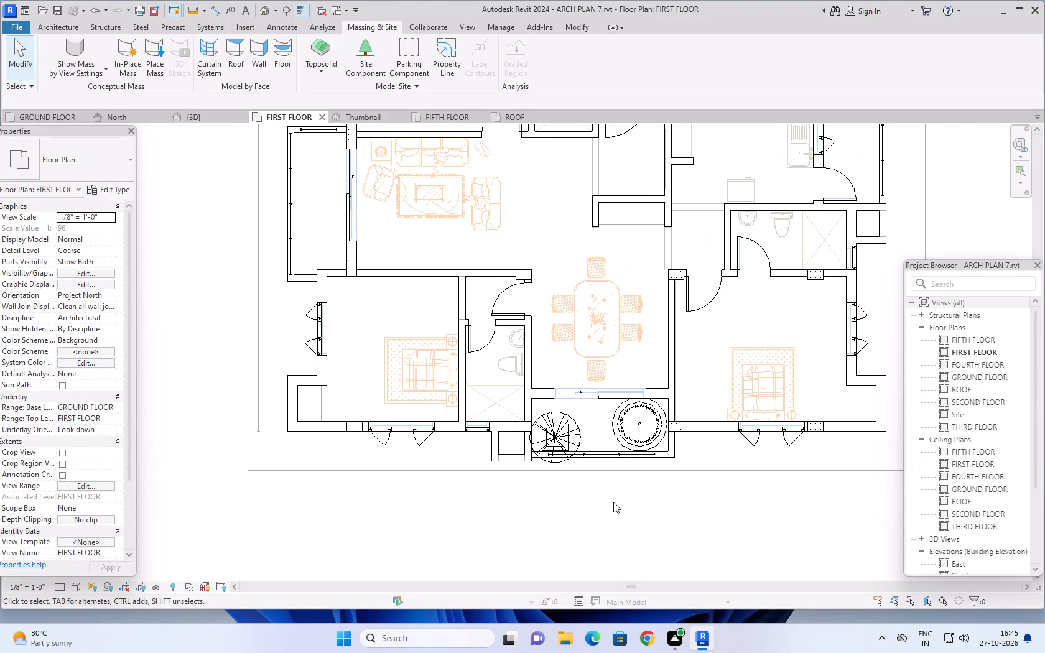
pyautogui.moveTo(617, 489); pyautogui.dragTo(602, 522, button='middle')
pyautogui.scroll(3, 544, 438)
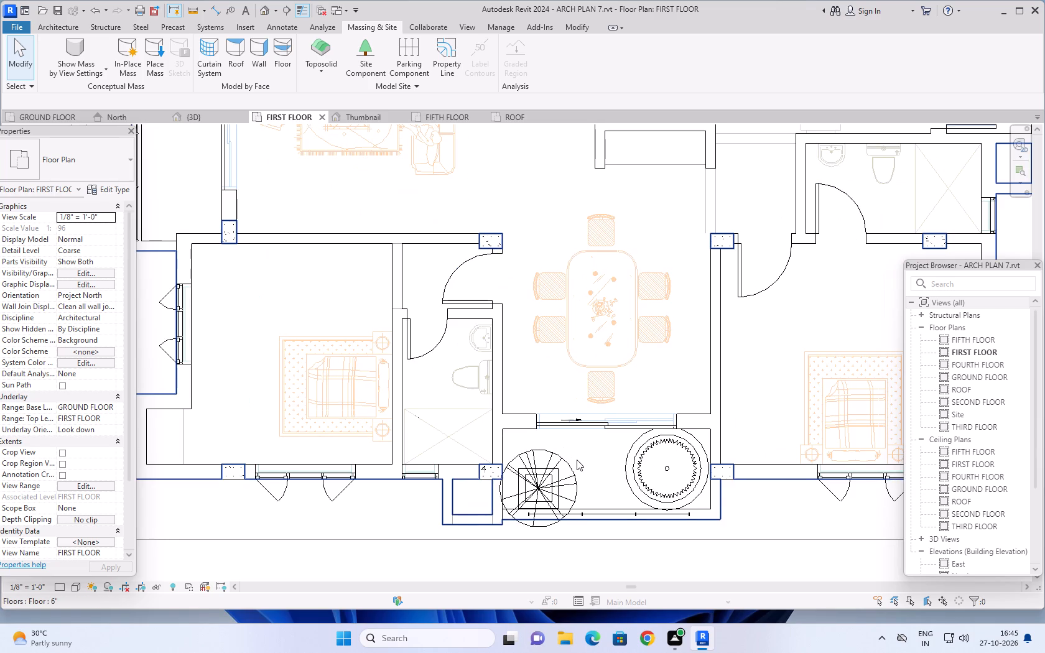
pyautogui.moveTo(578, 459); pyautogui.dragTo(577, 389, button='middle')
pyautogui.scroll(5, 572, 404)
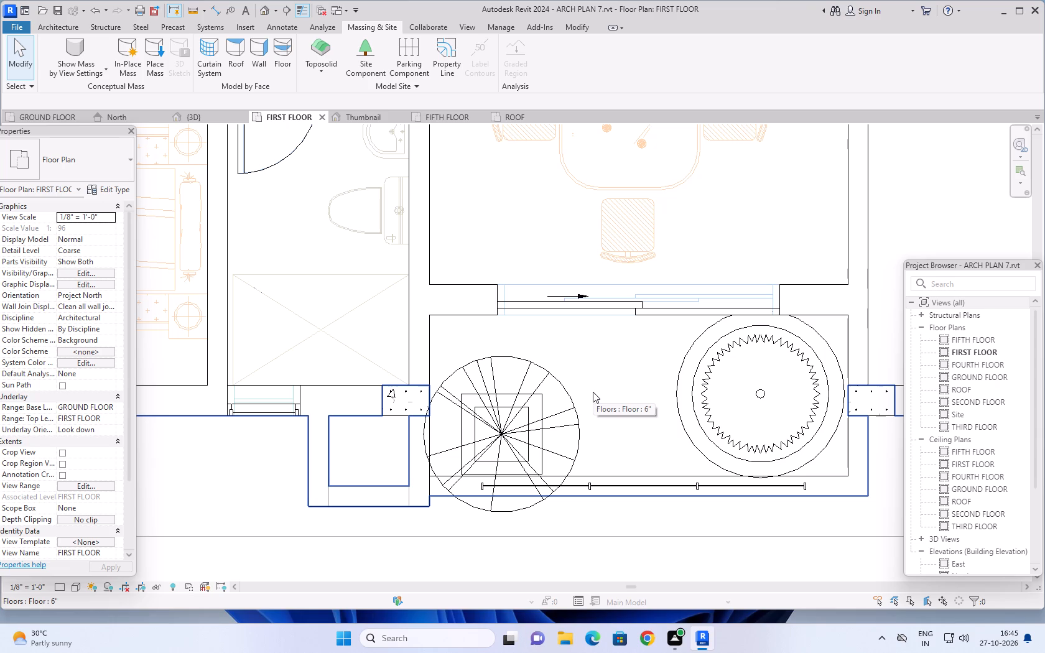
pyautogui.scroll(-1, 592, 387)
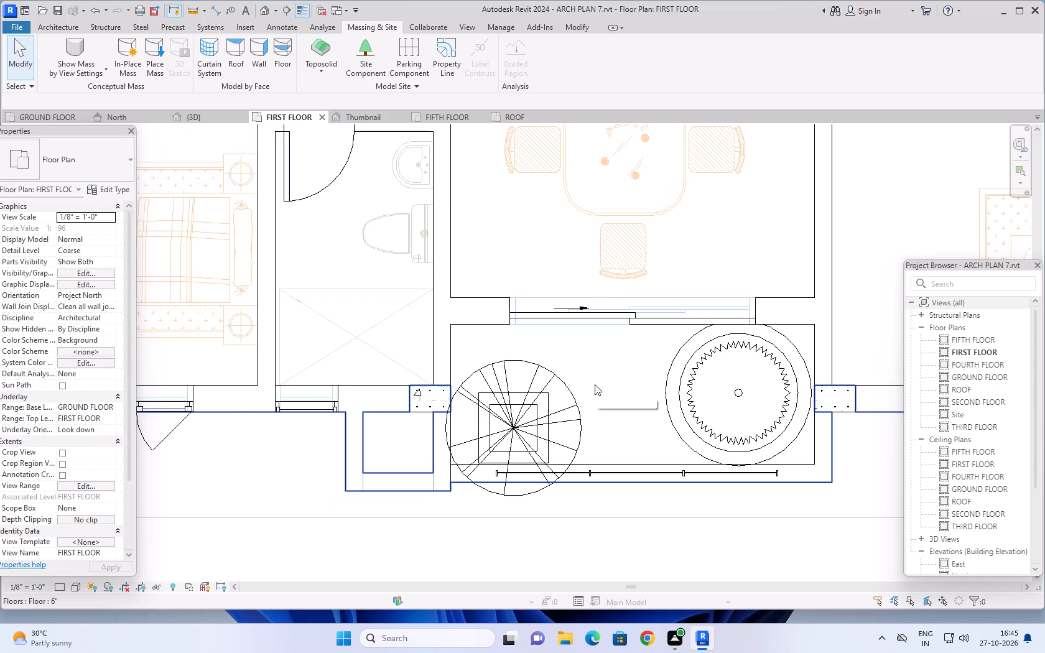
pyautogui.scroll(-2, 595, 384)
pyautogui.moveTo(602, 377); pyautogui.dragTo(621, 373, button='middle')
pyautogui.scroll(-2, 615, 374)
pyautogui.scroll(3, 615, 373)
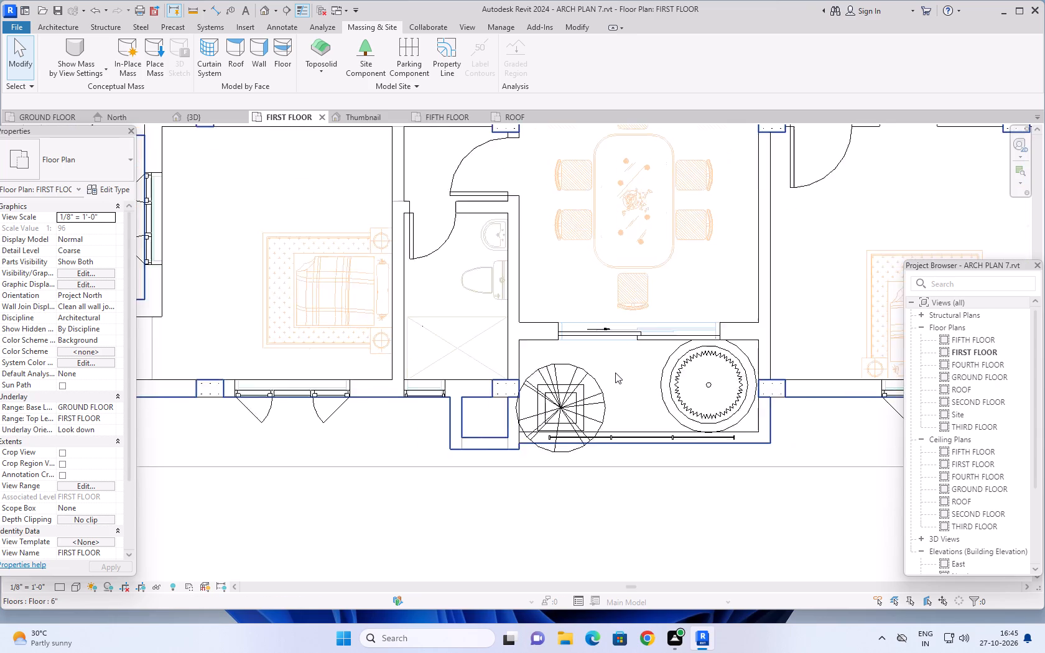
pyautogui.scroll(3, 615, 373)
pyautogui.scroll(-4, 615, 373)
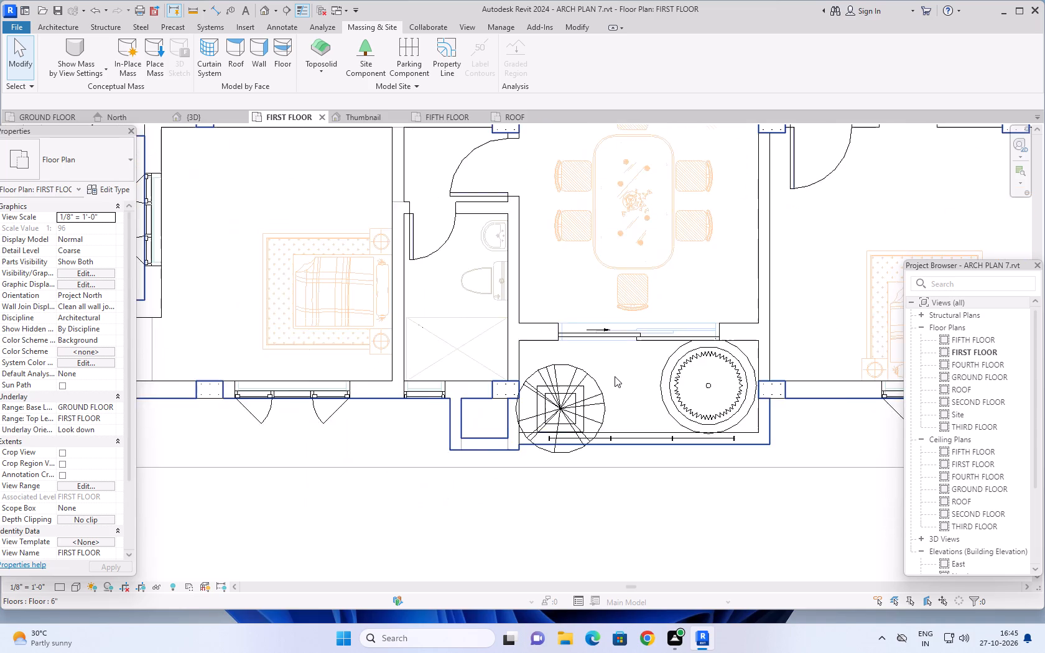
pyautogui.scroll(-12, 615, 376)
pyautogui.moveTo(684, 447); pyautogui.dragTo(613, 478, button='middle')
pyautogui.moveTo(750, 334); pyautogui.dragTo(719, 381, button='middle')
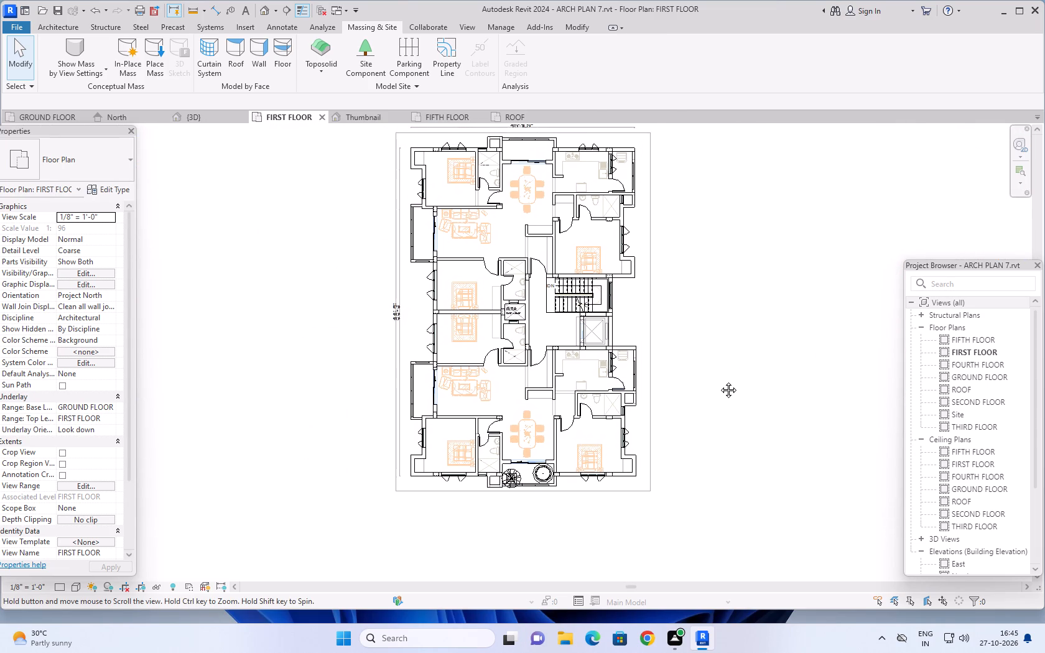
pyautogui.moveTo(719, 381); pyautogui.dragTo(763, 386, button='middle')
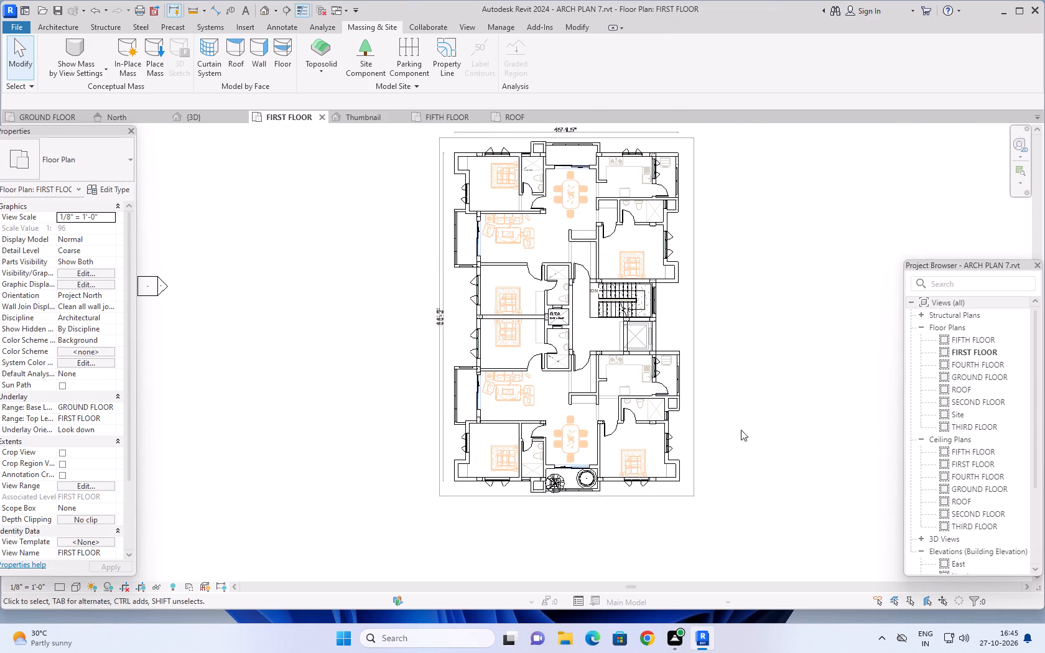
pyautogui.moveTo(736, 446); pyautogui.dragTo(801, 476, button='middle')
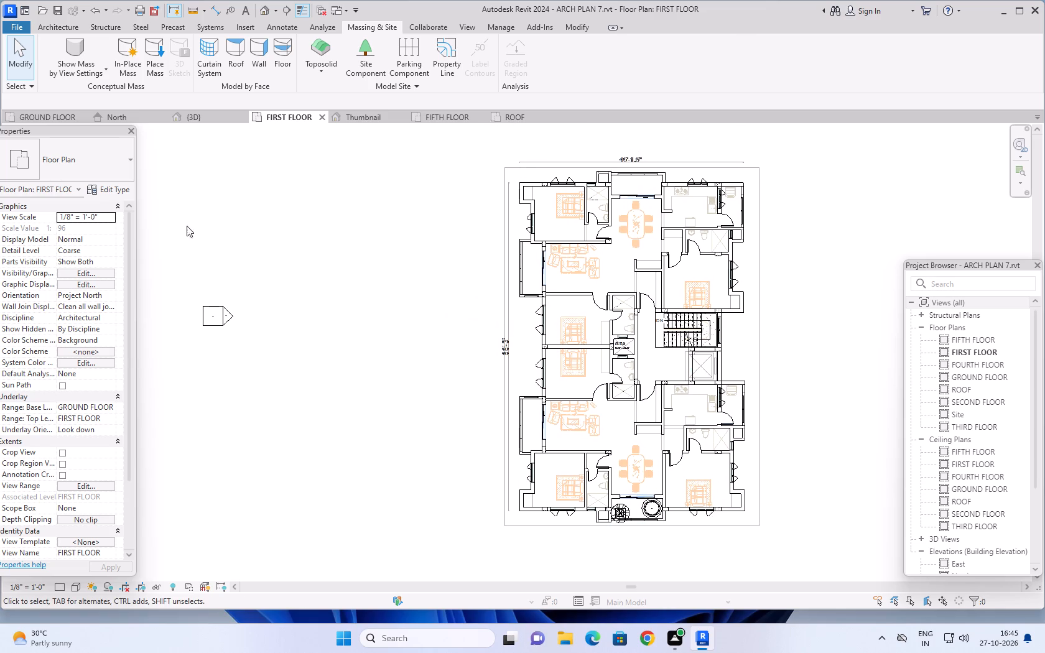
# Place two 2'X2' planter site components at opposite ends of the southern flat's west living-room balcony, about 3'-3" from the living-room wall.
pyautogui.click(368, 44)
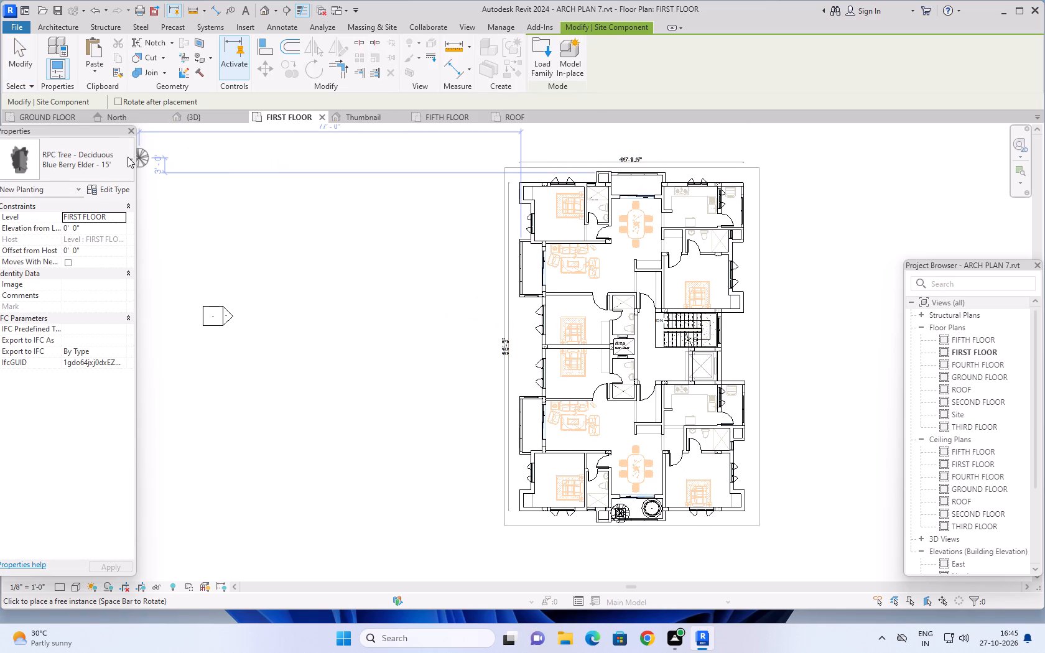
pyautogui.click(121, 160)
pyautogui.scroll(14, 53, 269)
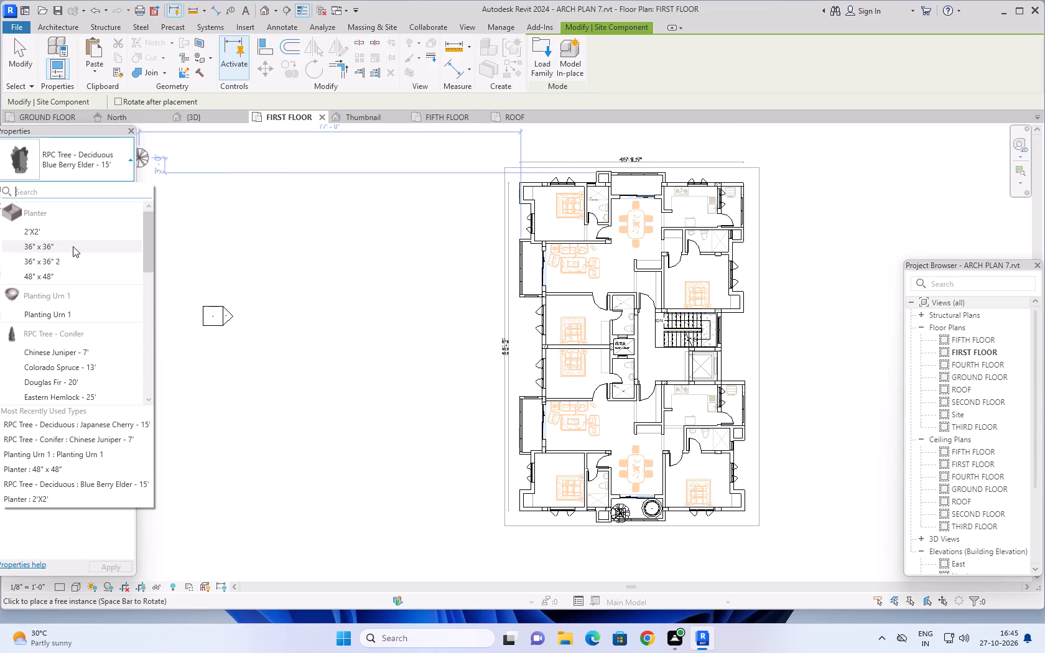
pyautogui.scroll(1, 73, 246)
pyautogui.click(41, 231)
pyautogui.scroll(6, 527, 410)
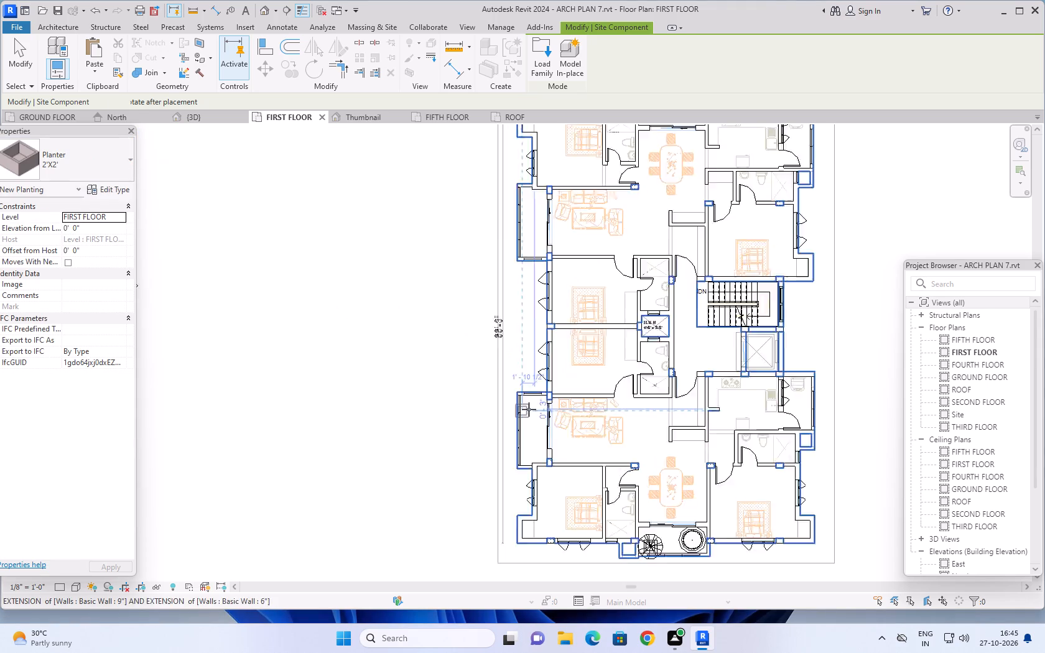
pyautogui.scroll(6, 531, 409)
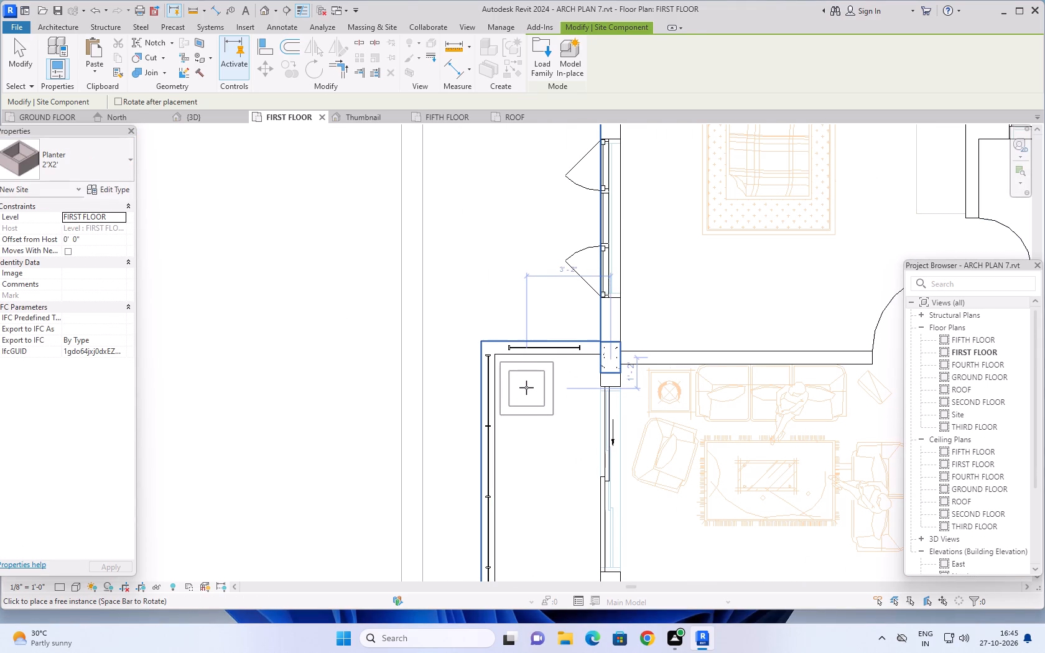
pyautogui.click(526, 387)
pyautogui.scroll(-4, 532, 424)
pyautogui.moveTo(534, 436); pyautogui.dragTo(524, 323, button='middle')
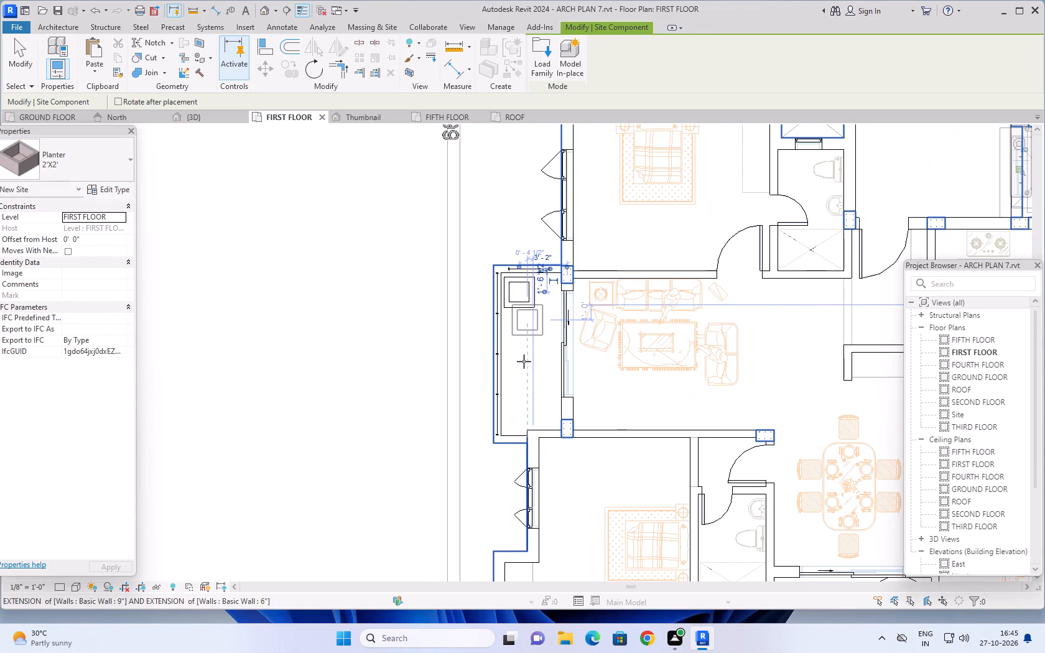
pyautogui.scroll(6, 518, 390)
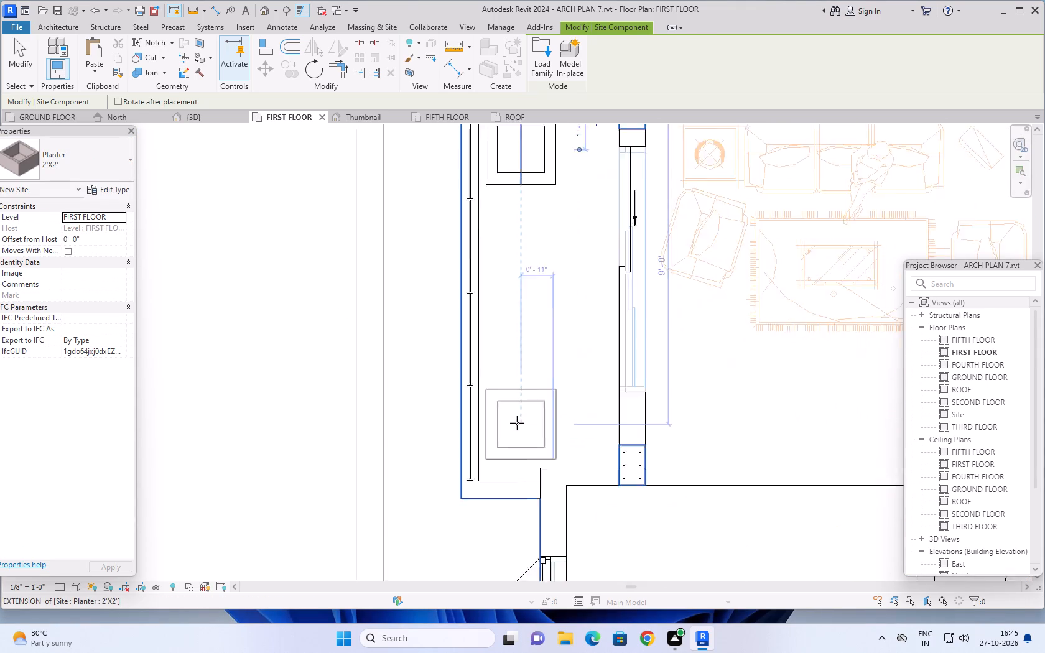
pyautogui.scroll(2, 517, 423)
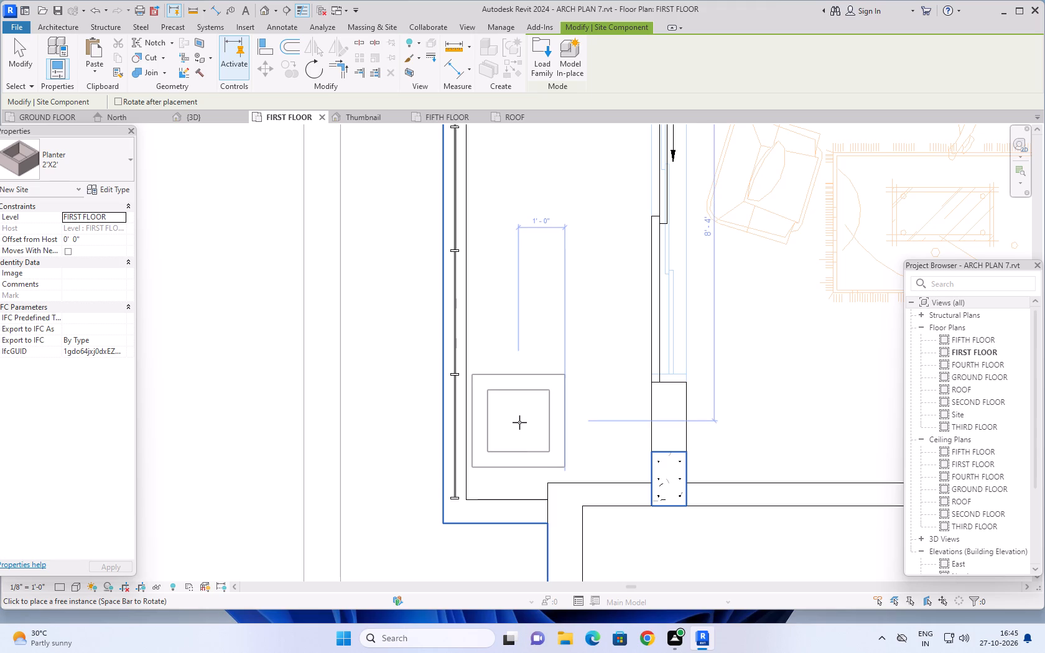
pyautogui.click(519, 422)
# Place two more 2'X2' planters at opposite ends of the northern flat's west living-room balcony, about 3'-3" from the living-room wall.
pyautogui.scroll(-8, 392, 360)
pyautogui.scroll(-4, 343, 319)
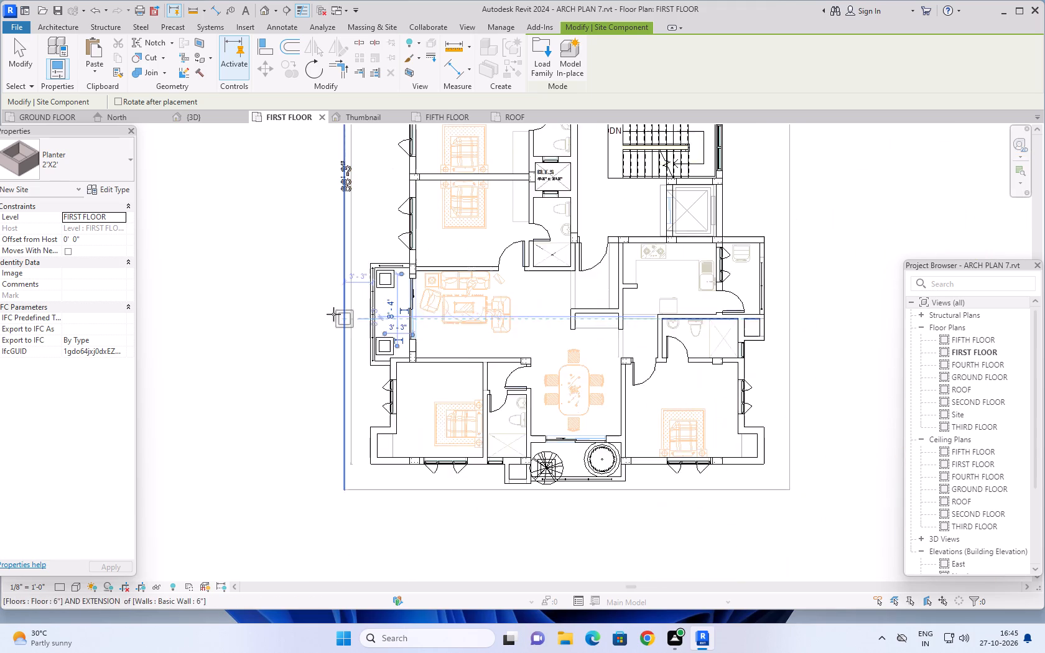
pyautogui.scroll(-5, 332, 311)
pyautogui.scroll(-1, 627, 257)
pyautogui.moveTo(647, 233); pyautogui.dragTo(645, 259, button='middle')
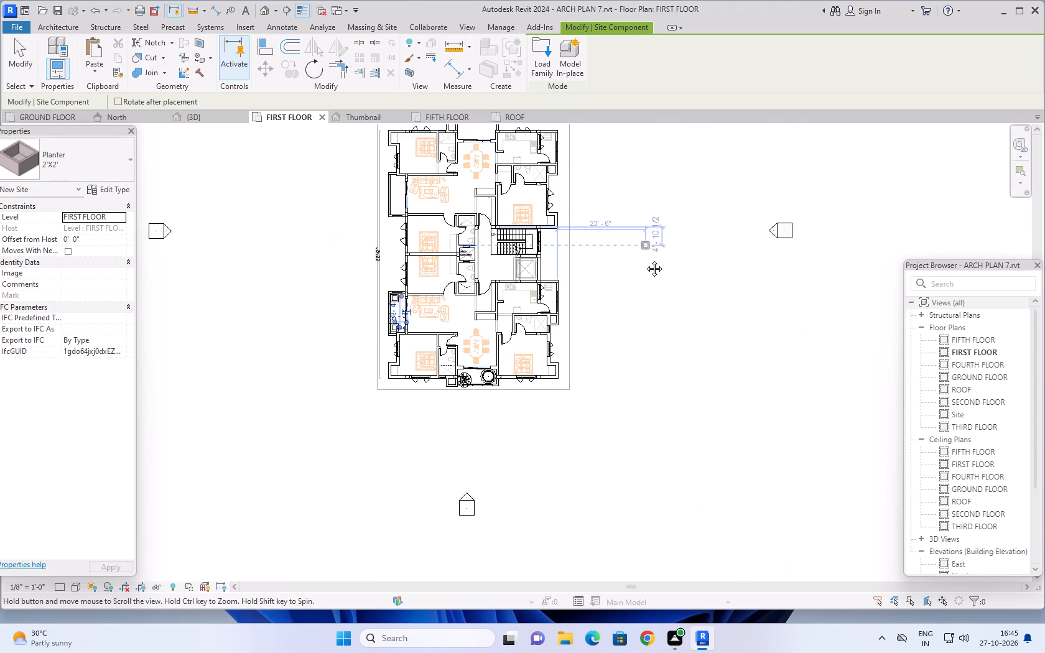
pyautogui.moveTo(645, 259); pyautogui.dragTo(684, 366, button='middle')
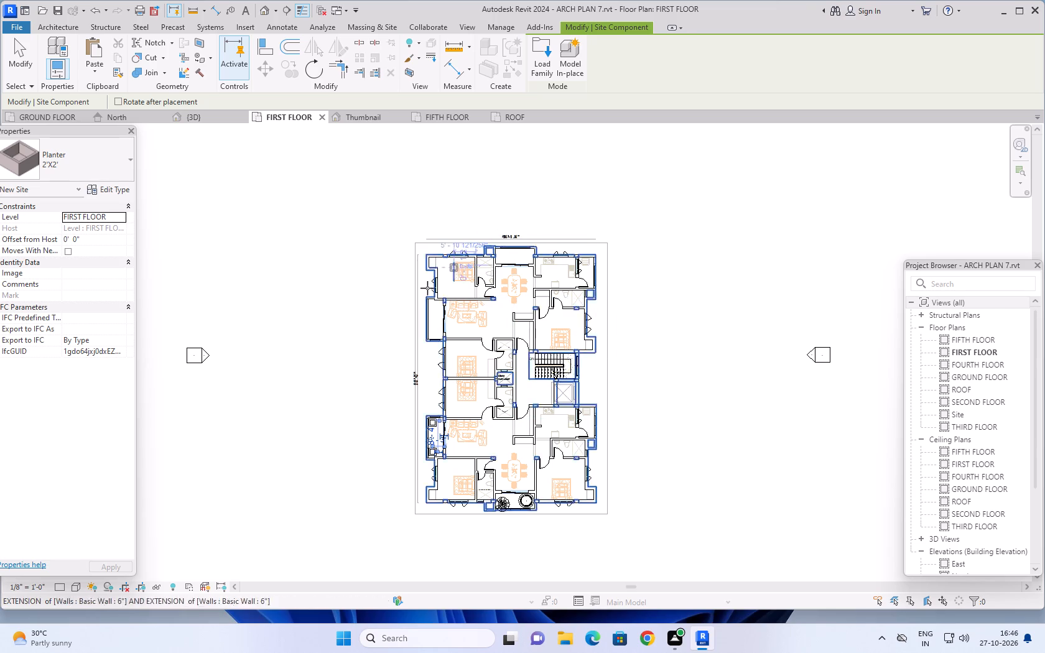
pyautogui.scroll(17, 423, 310)
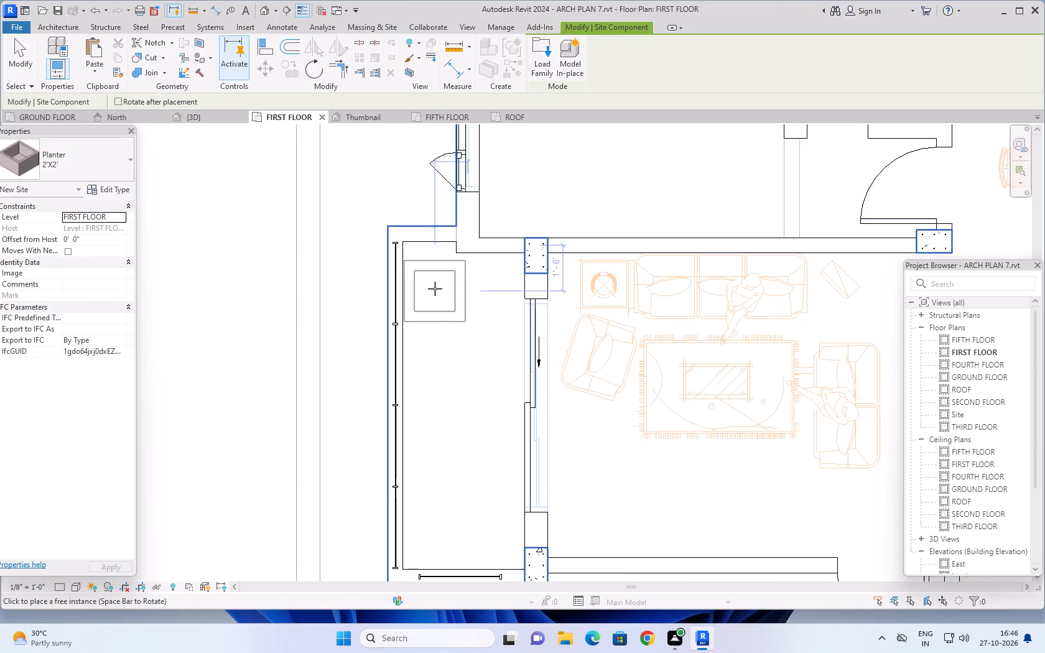
pyautogui.scroll(7, 435, 289)
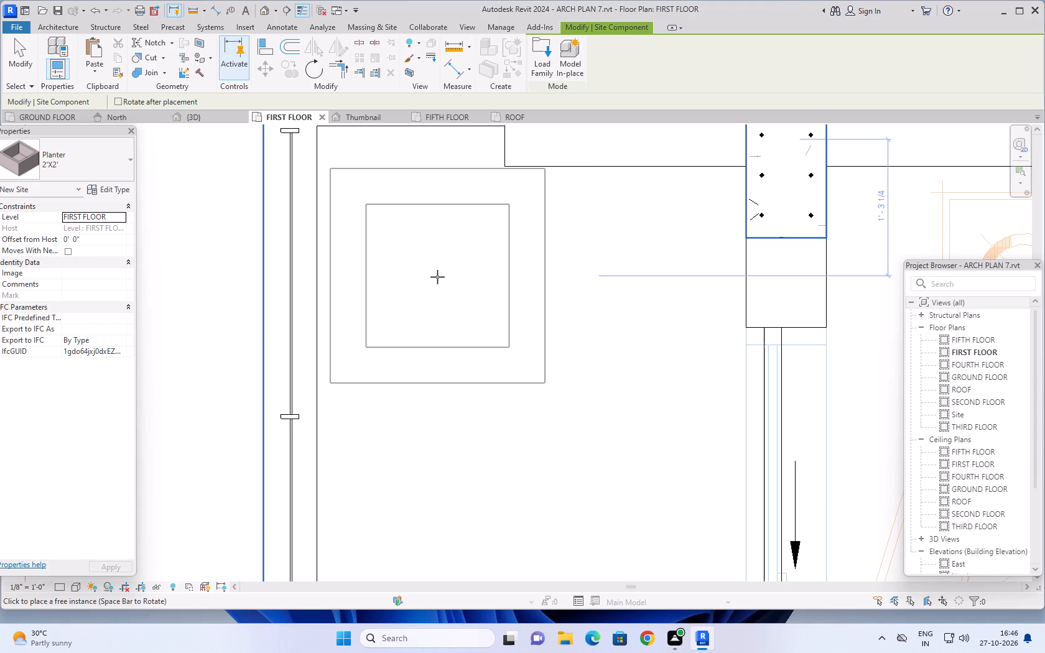
pyautogui.click(437, 277)
pyautogui.scroll(-8, 466, 355)
pyautogui.moveTo(475, 384); pyautogui.dragTo(474, 307, button='middle')
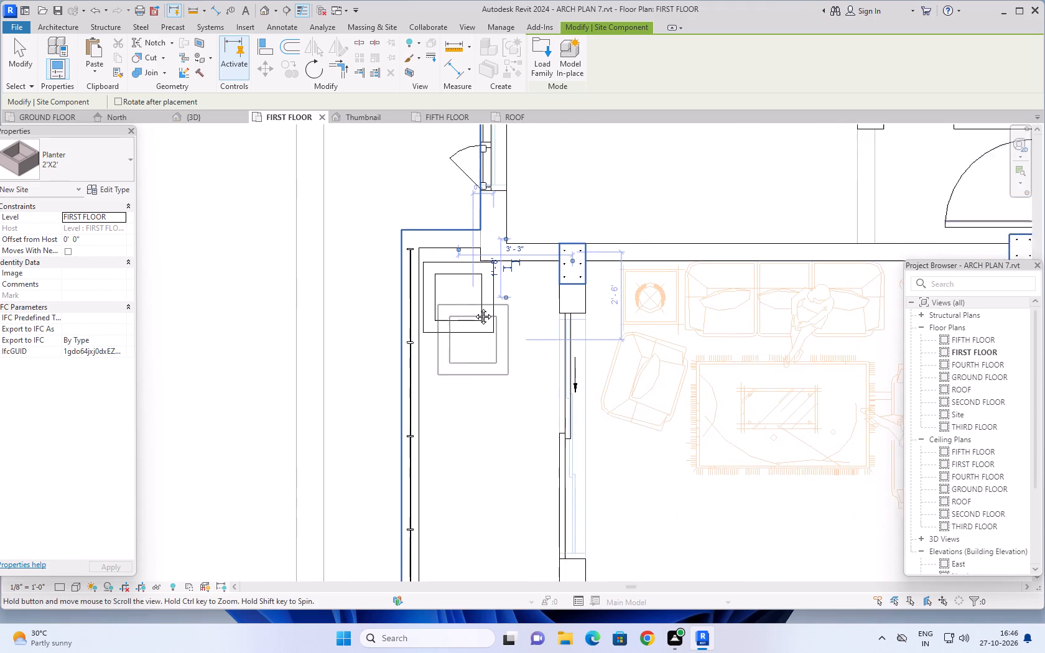
pyautogui.moveTo(474, 307); pyautogui.dragTo(470, 223, button='middle')
pyautogui.scroll(5, 457, 450)
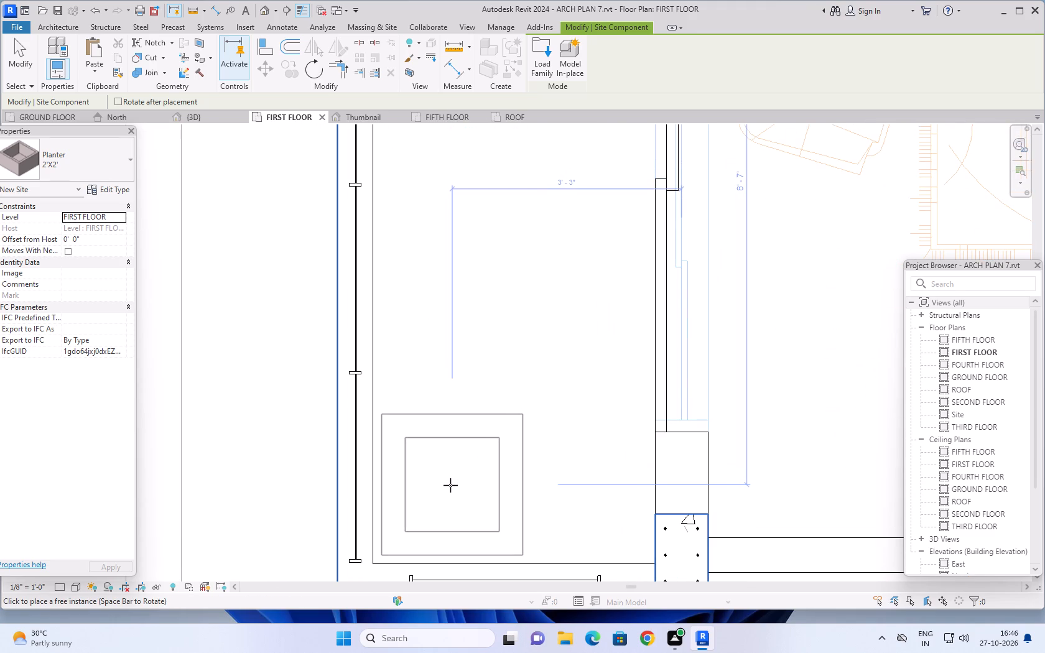
pyautogui.click(450, 485)
# Place two 2'X2' planters at opposite ends of the north dining balcony, about 1'-5" in from the railing, and finish placing.
pyautogui.scroll(-9, 486, 383)
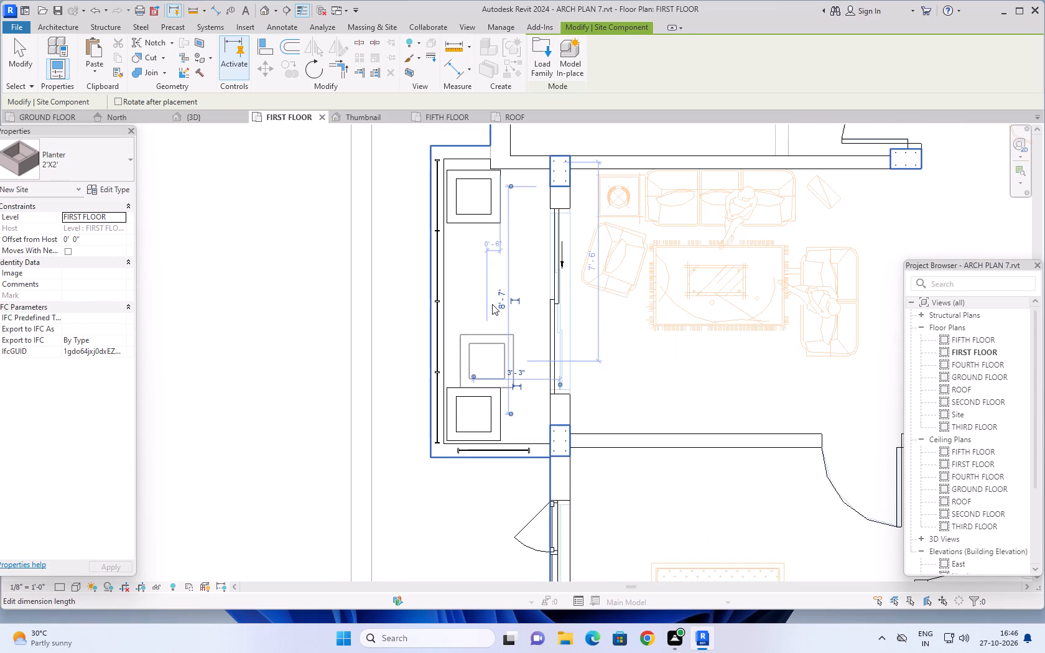
pyautogui.moveTo(495, 285); pyautogui.dragTo(407, 442, button='middle')
pyautogui.scroll(-5, 456, 354)
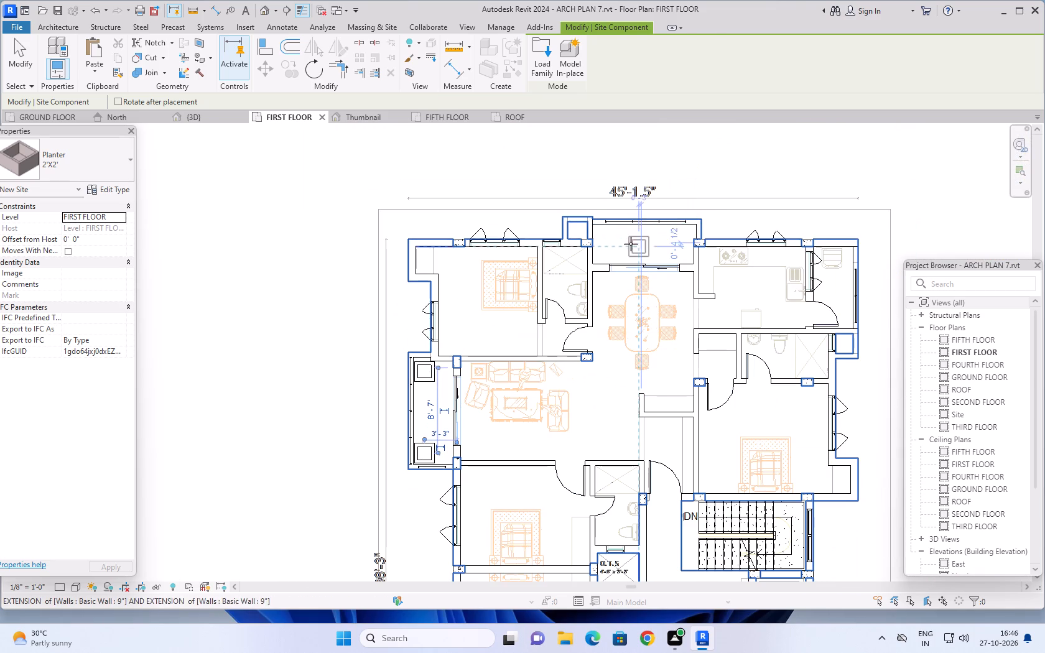
pyautogui.scroll(1, 628, 241)
pyautogui.moveTo(654, 242); pyautogui.dragTo(528, 279, button='middle')
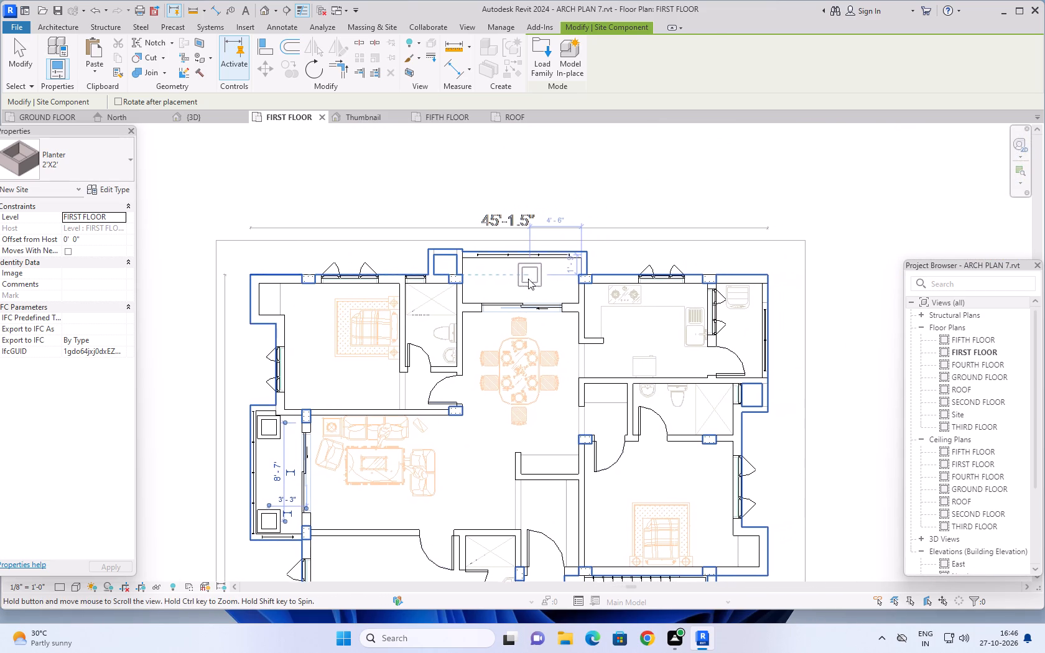
pyautogui.scroll(10, 471, 283)
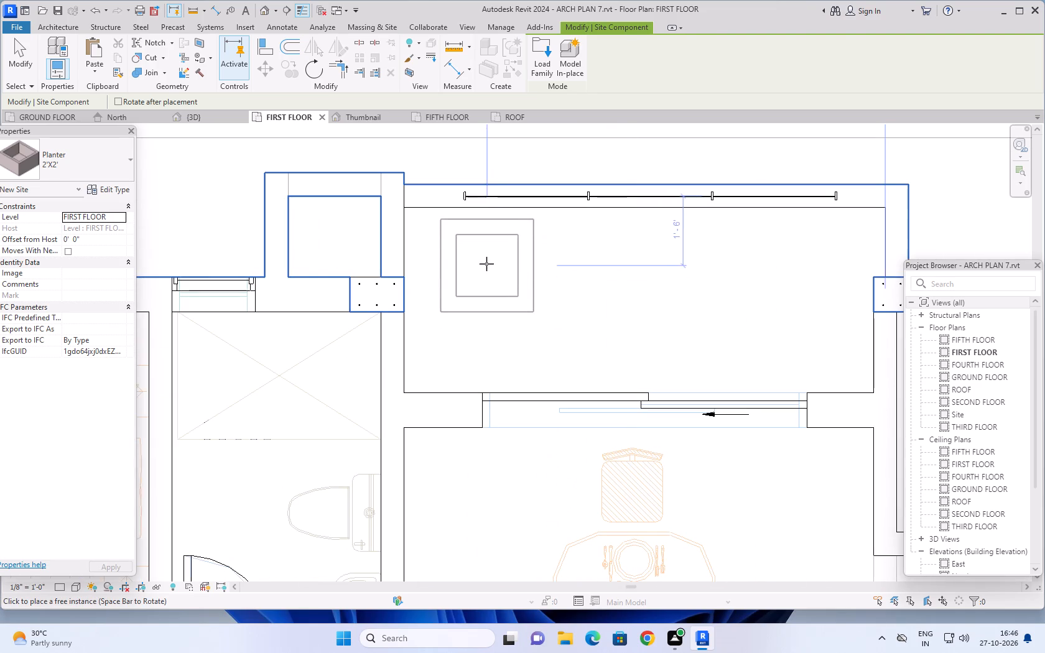
pyautogui.scroll(5, 480, 260)
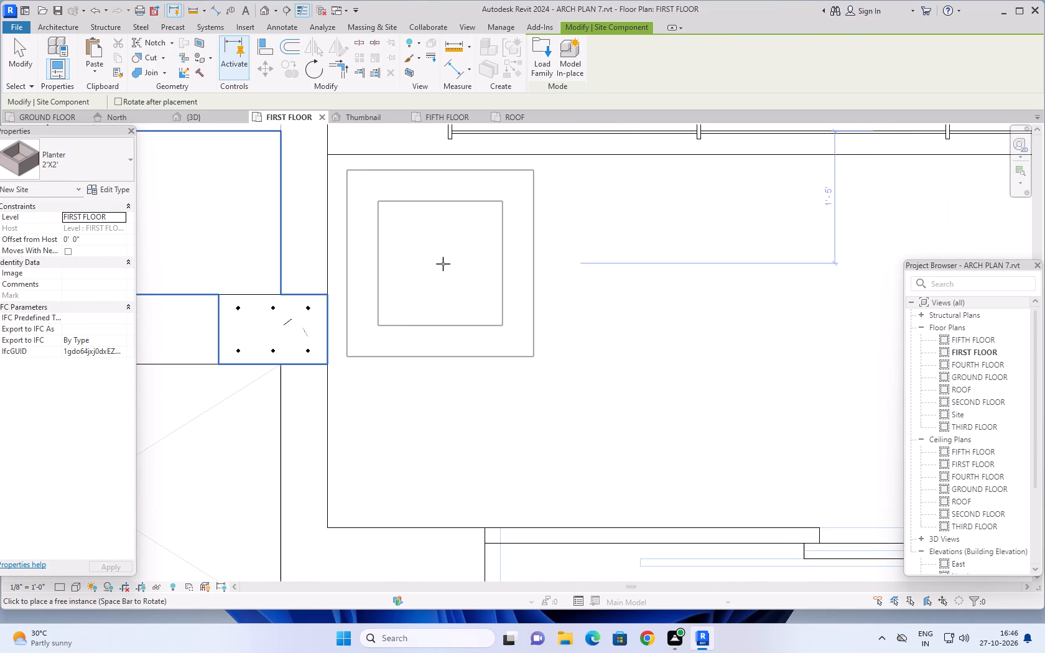
pyautogui.click(443, 264)
pyautogui.scroll(-9, 639, 289)
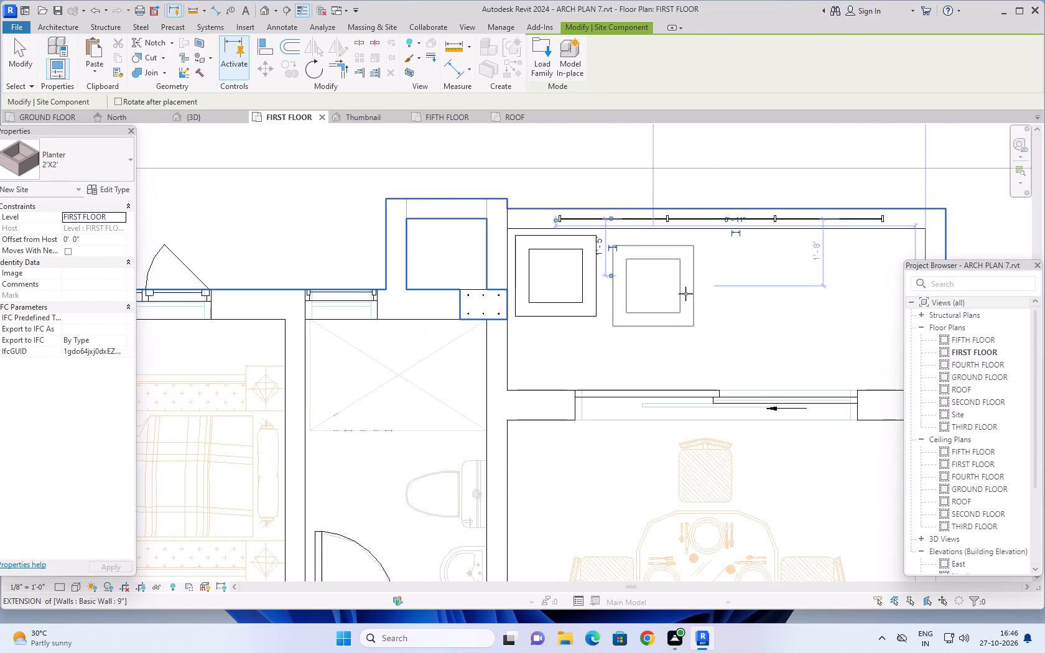
pyautogui.moveTo(692, 295); pyautogui.dragTo(540, 268, button='middle')
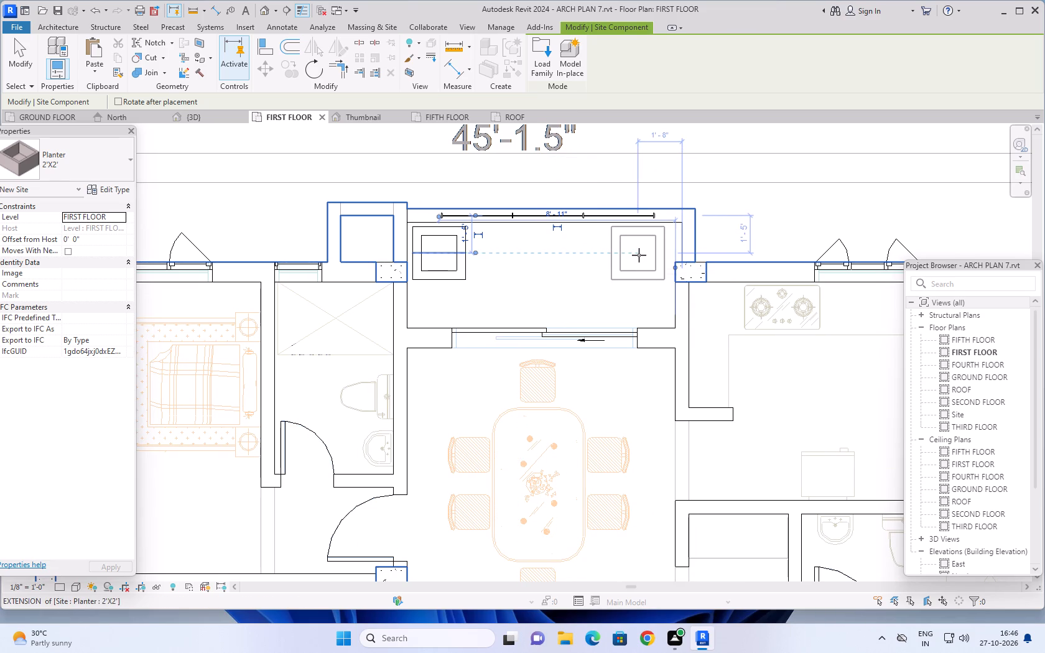
pyautogui.click(639, 255)
pyautogui.scroll(-5, 581, 290)
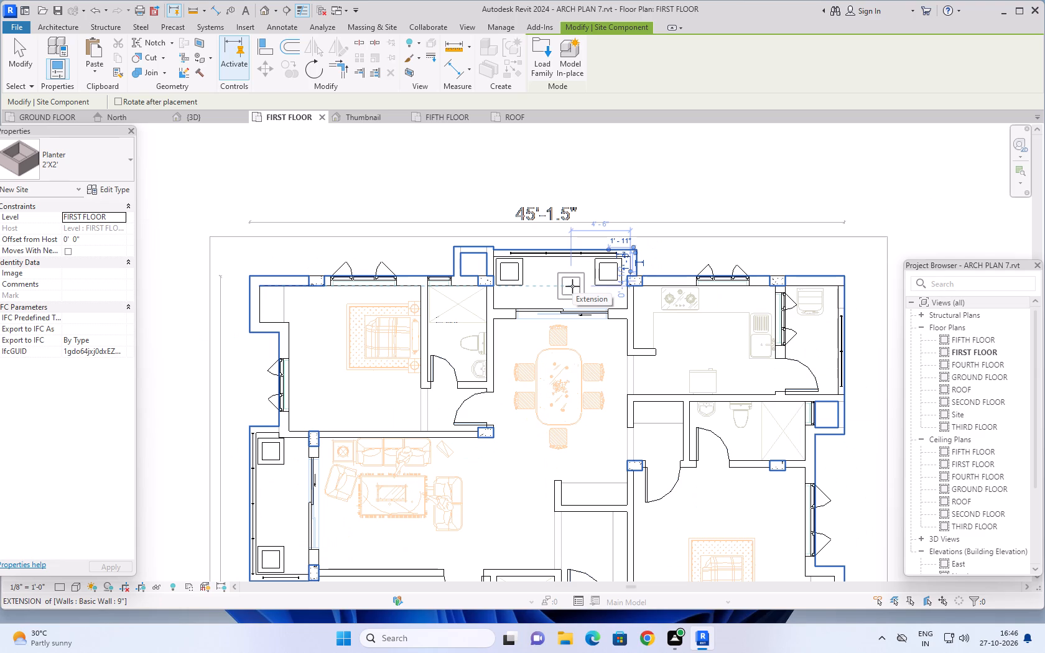
pyautogui.press('Escape')
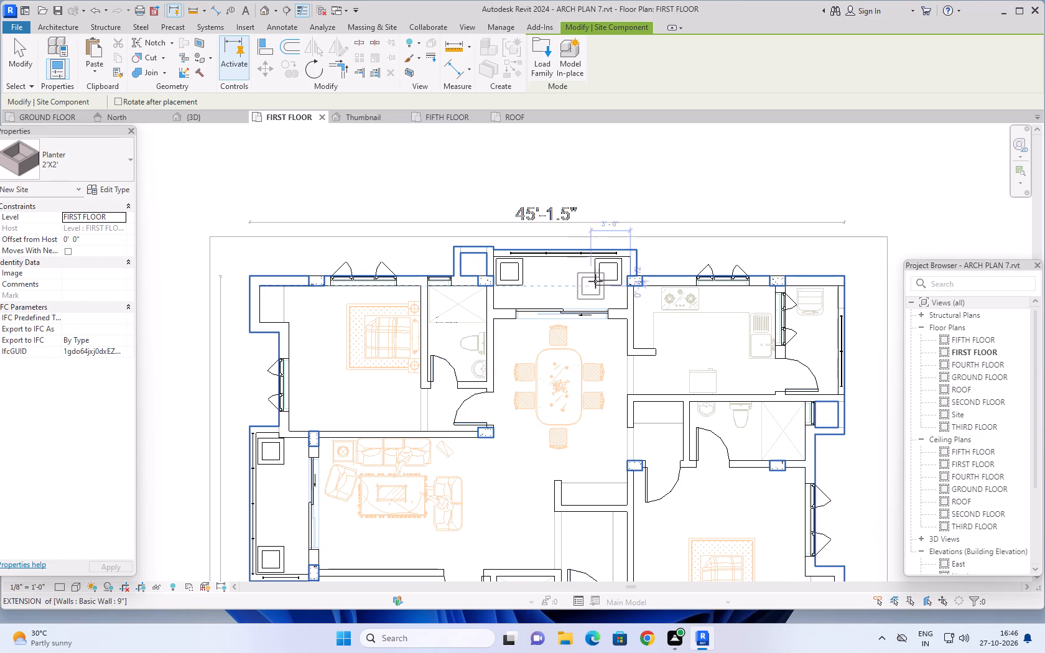
pyautogui.press('Escape')
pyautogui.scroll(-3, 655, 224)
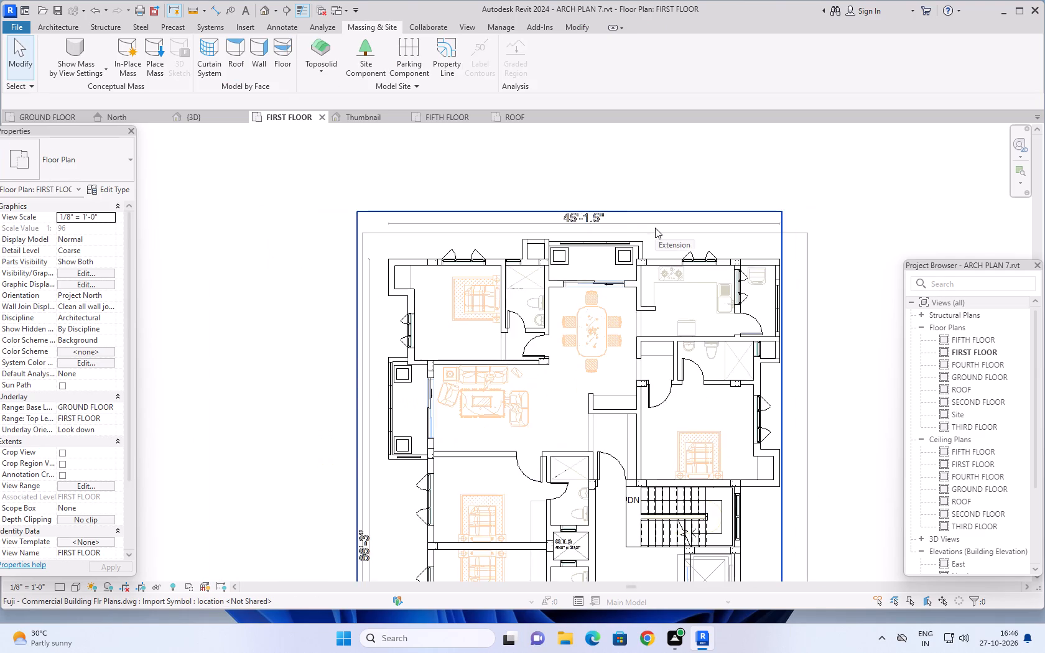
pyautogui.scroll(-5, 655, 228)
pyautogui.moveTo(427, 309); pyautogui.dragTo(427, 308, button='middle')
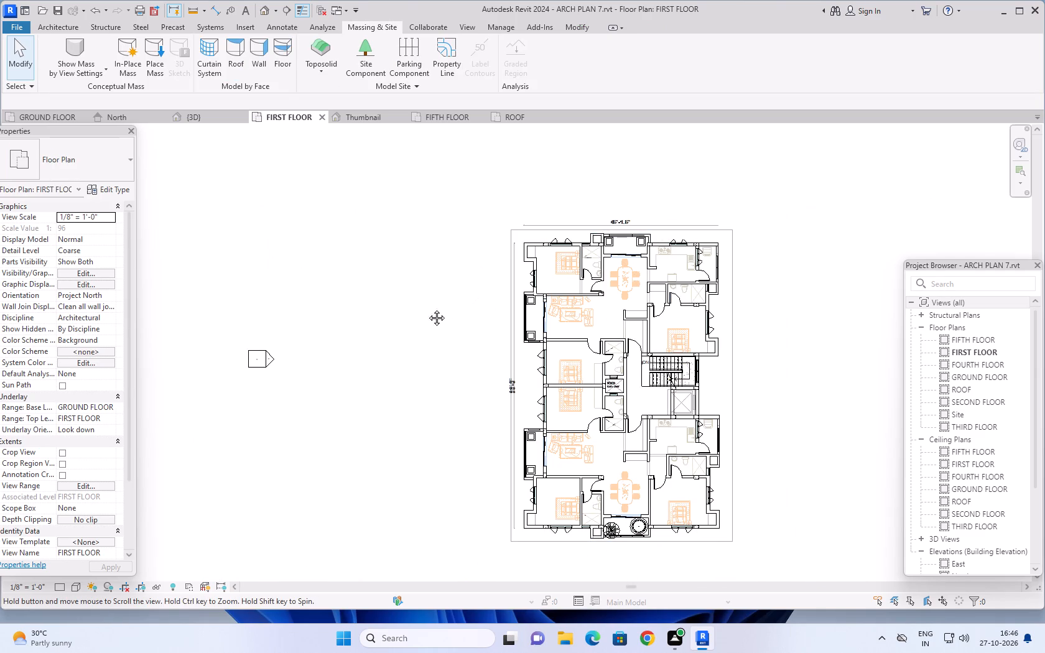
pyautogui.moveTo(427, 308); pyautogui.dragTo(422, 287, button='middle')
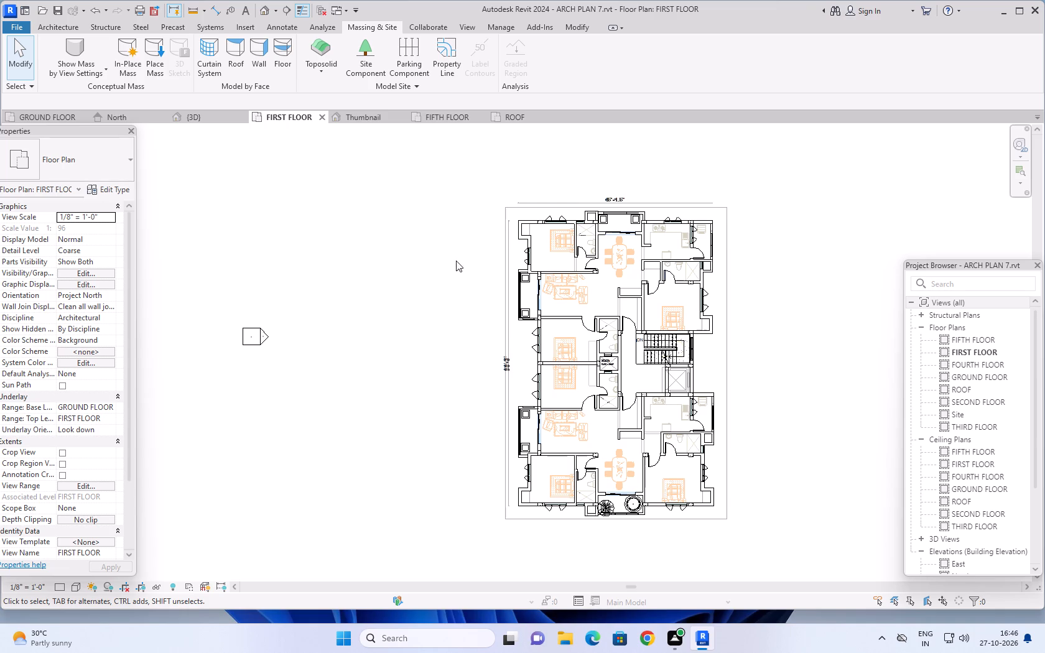
# Place a Blue Berry Elder - 15' deciduous tree at the centre of the northern planter on the southern flat's west living-room balcony.
pyautogui.moveTo(444, 315); pyautogui.dragTo(422, 243, button='middle')
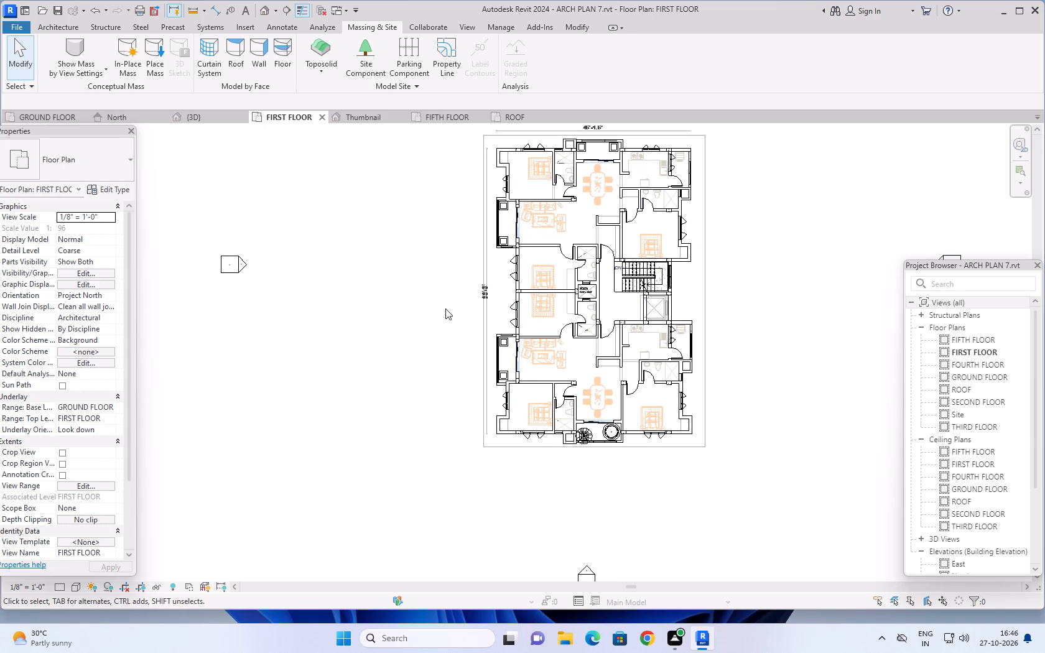
pyautogui.scroll(5, 495, 317)
pyautogui.moveTo(409, 327); pyautogui.dragTo(364, 223, button='middle')
pyautogui.scroll(5, 480, 294)
pyautogui.moveTo(466, 282); pyautogui.dragTo(491, 345, button='middle')
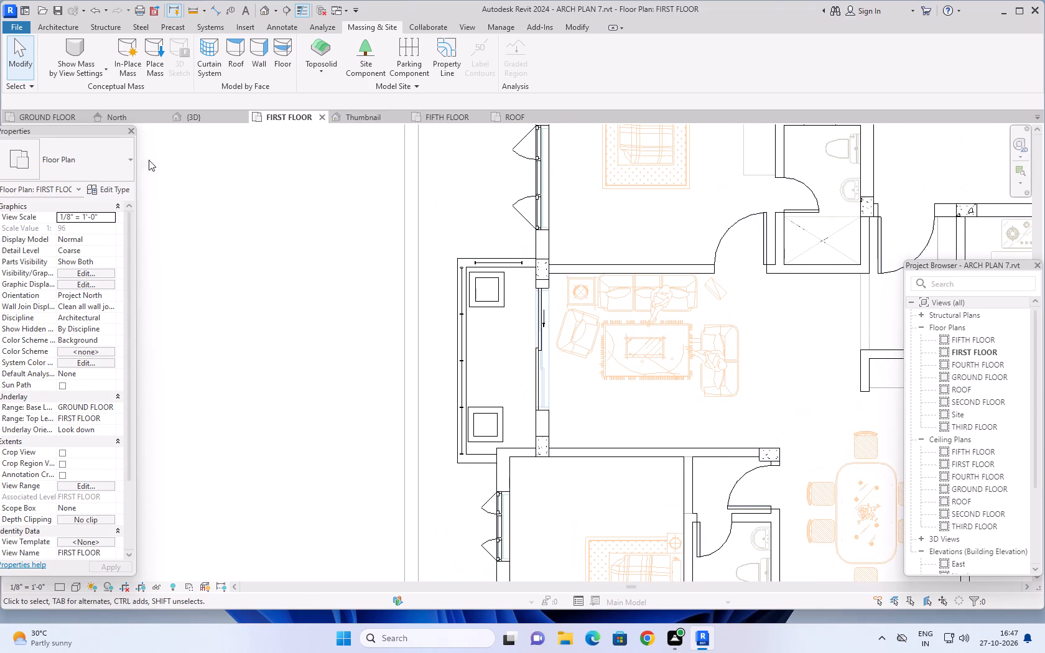
pyautogui.click(363, 50)
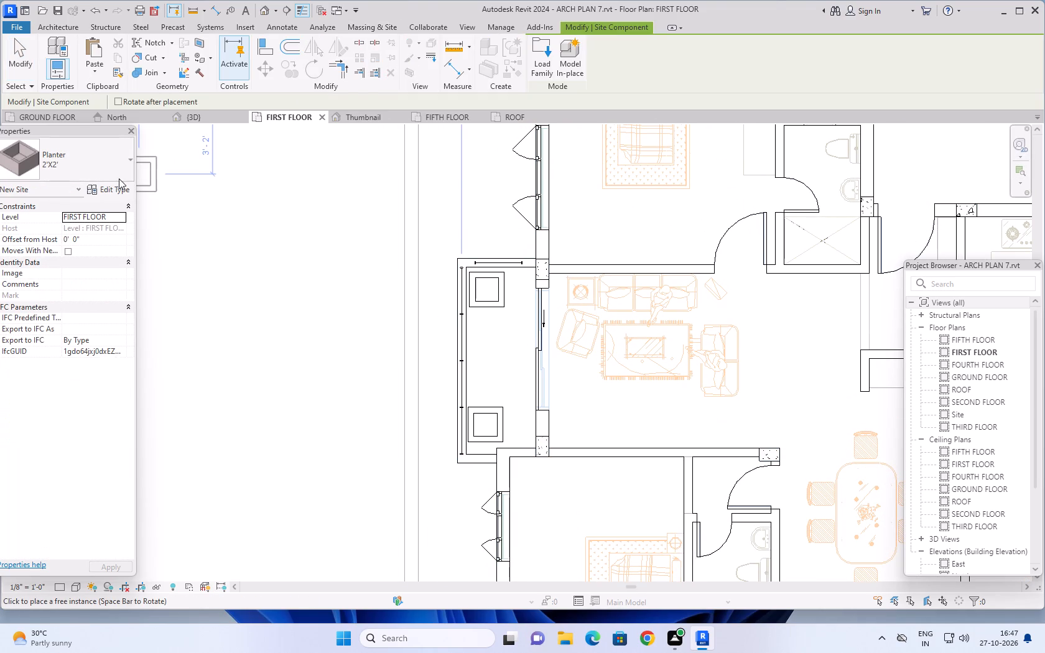
pyautogui.click(129, 162)
pyautogui.scroll(10, 92, 273)
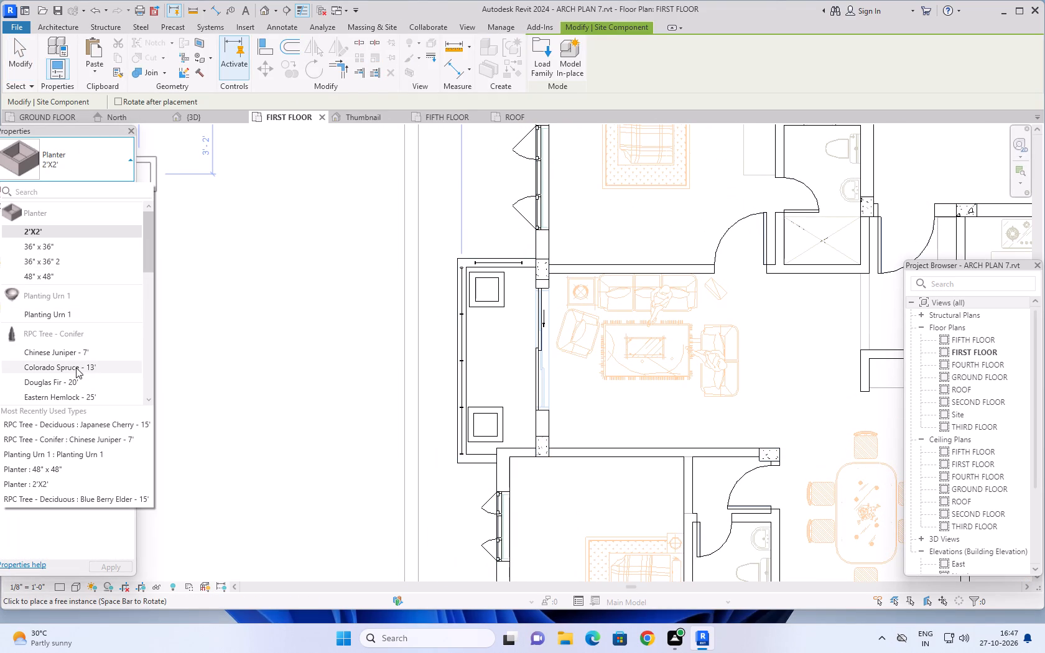
pyautogui.scroll(-1, 85, 346)
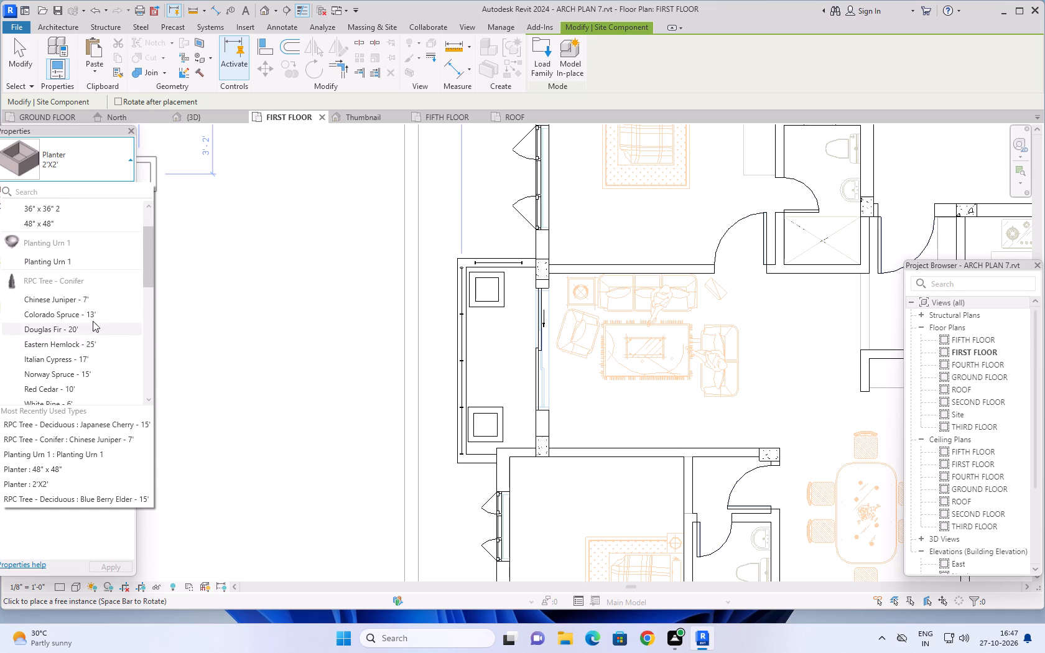
pyautogui.scroll(-3, 52, 291)
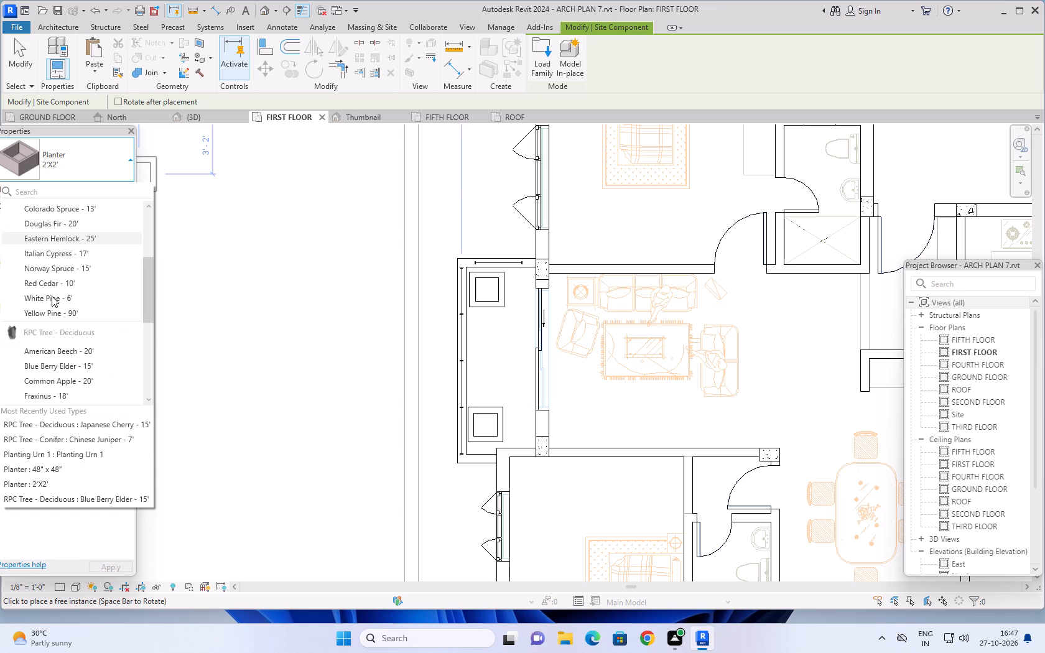
pyautogui.scroll(-2, 62, 300)
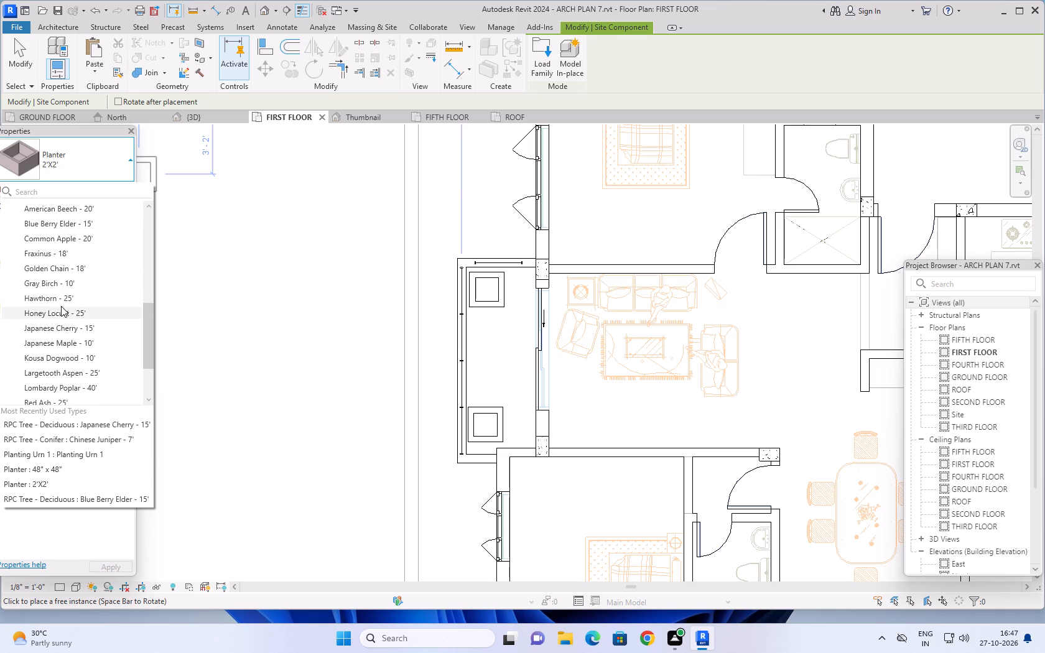
pyautogui.scroll(2, 61, 306)
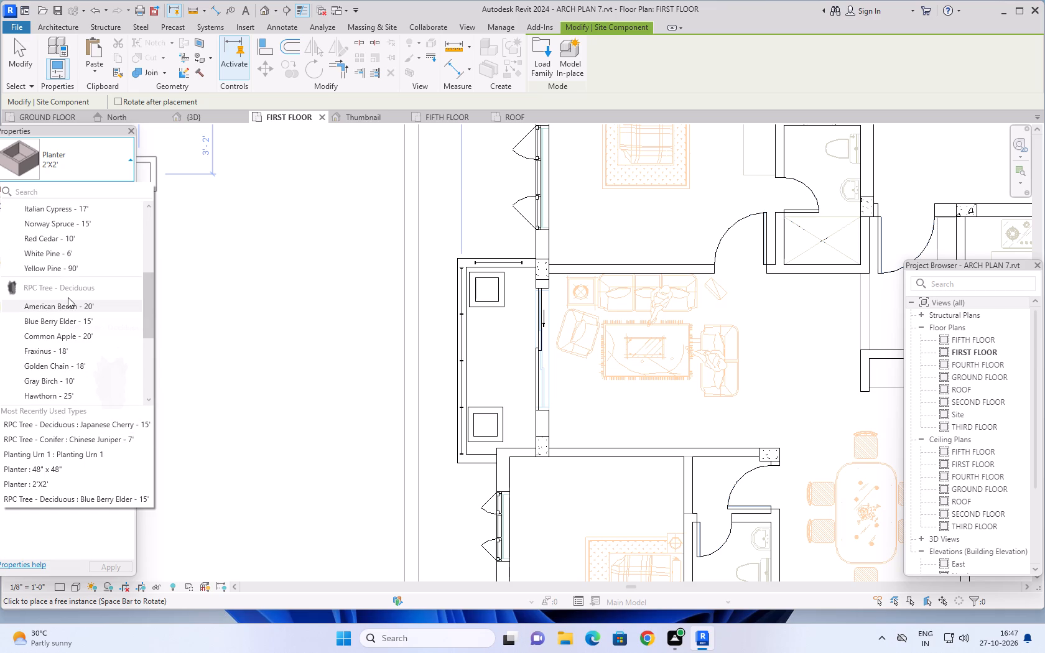
pyautogui.click(71, 318)
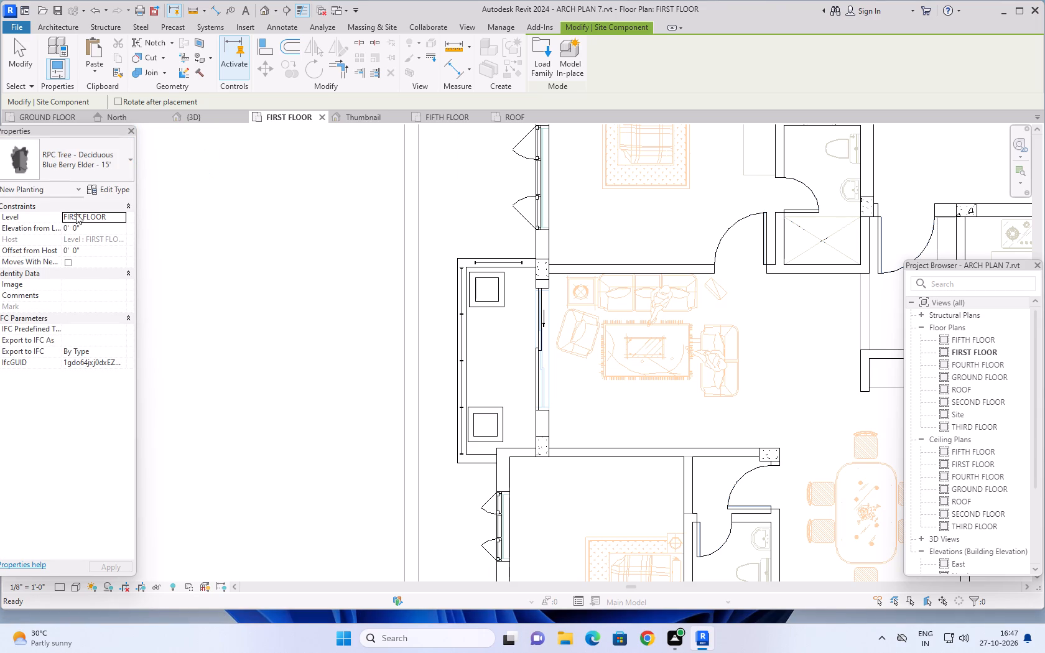
pyautogui.click(109, 187)
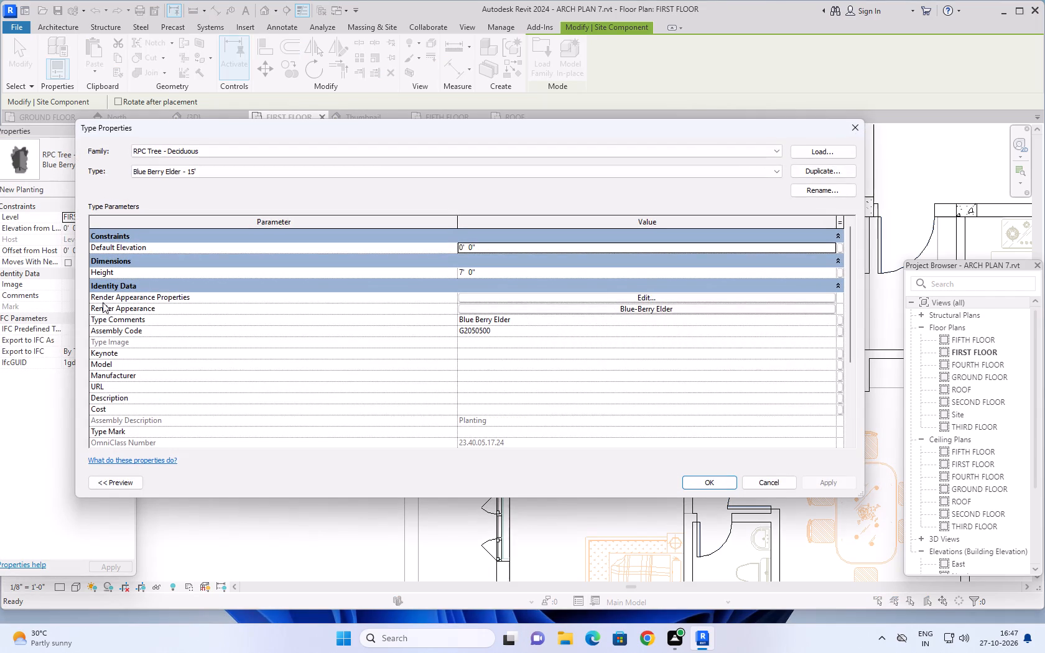
pyautogui.click(731, 479)
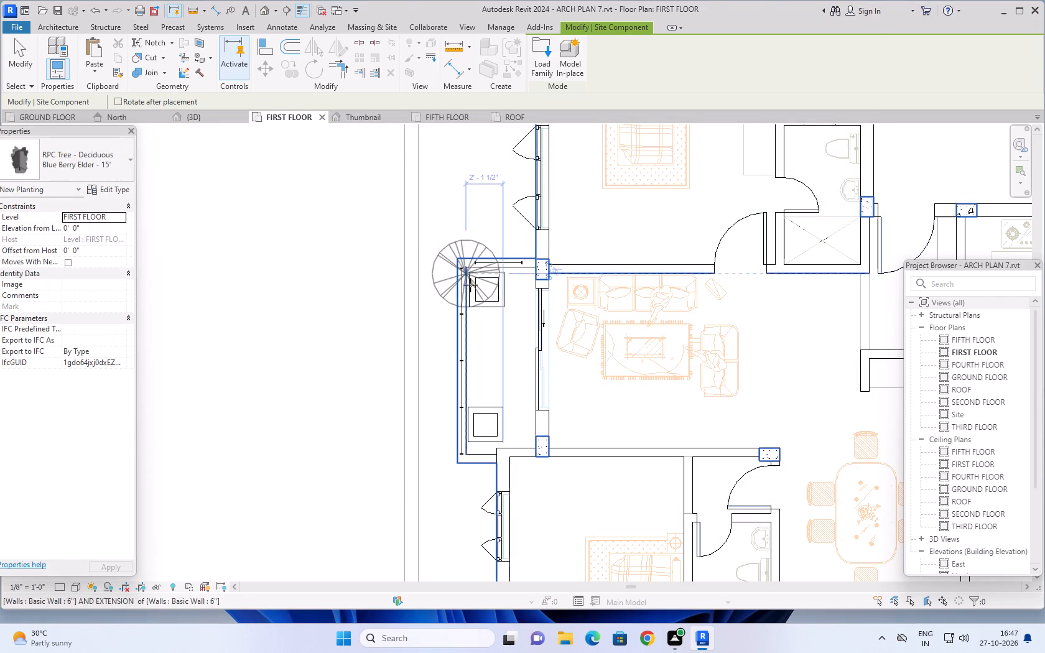
pyautogui.scroll(14, 472, 285)
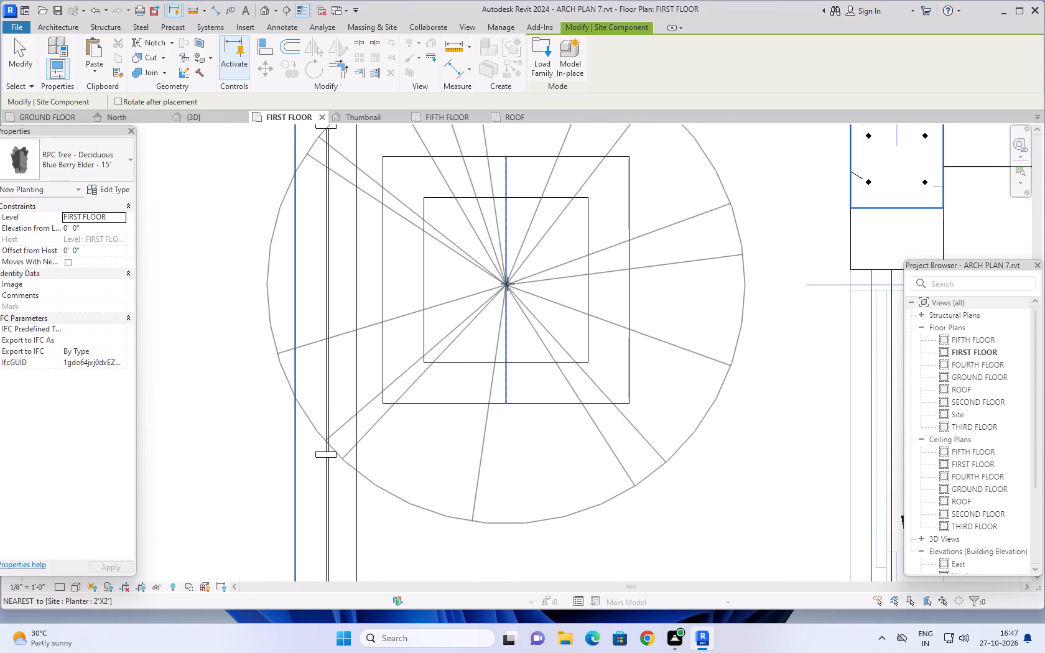
pyautogui.click(508, 281)
# Duplicate the Red Ash - 25' deciduous tree type and set the copy's height to 7'.
pyautogui.scroll(-11, 510, 342)
pyautogui.scroll(-7, 364, 325)
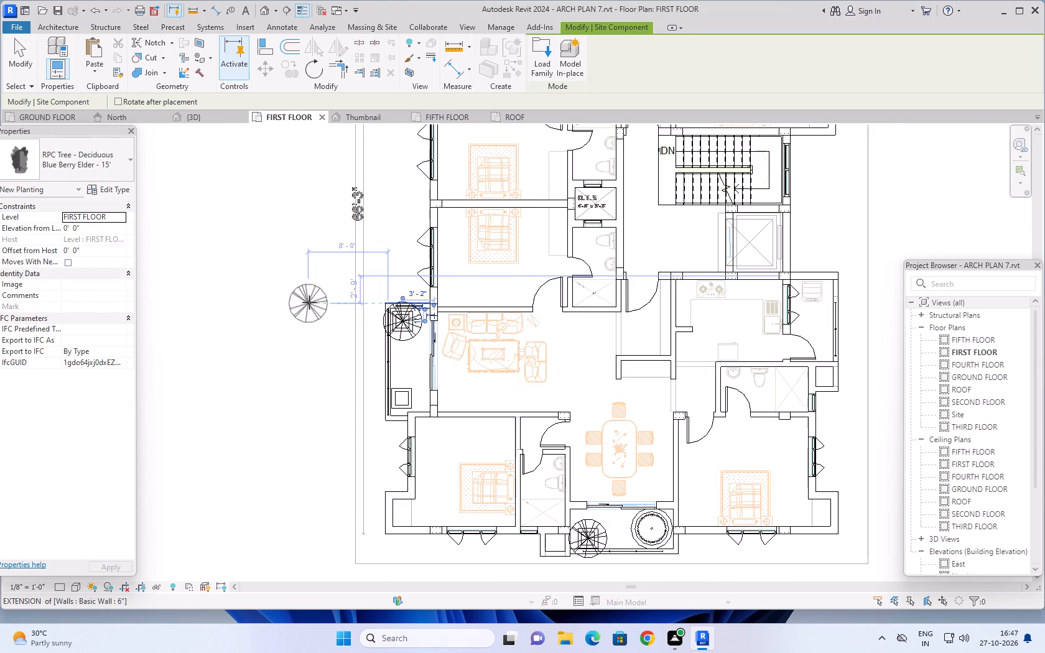
pyautogui.scroll(-1, 309, 302)
pyautogui.moveTo(297, 303); pyautogui.dragTo(304, 240, button='middle')
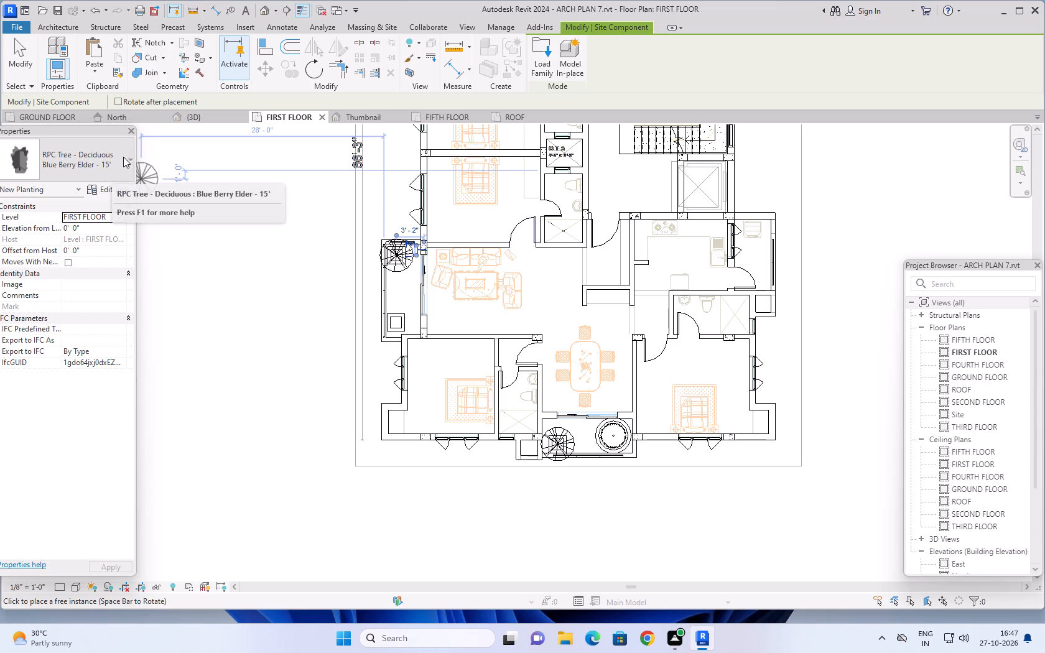
pyautogui.click(120, 159)
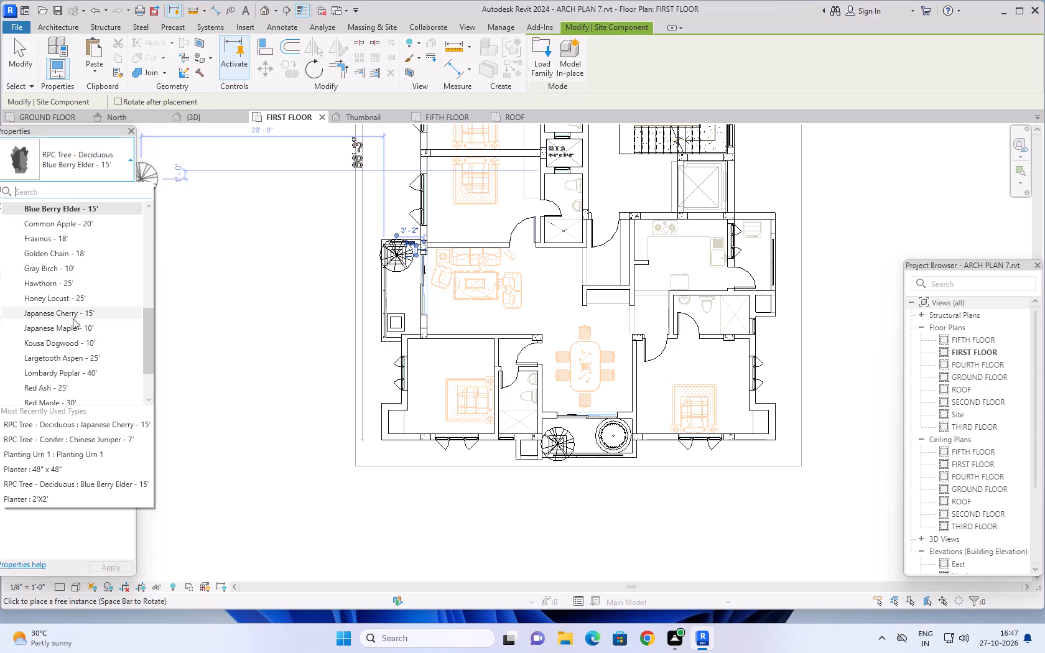
pyautogui.scroll(-6, 73, 330)
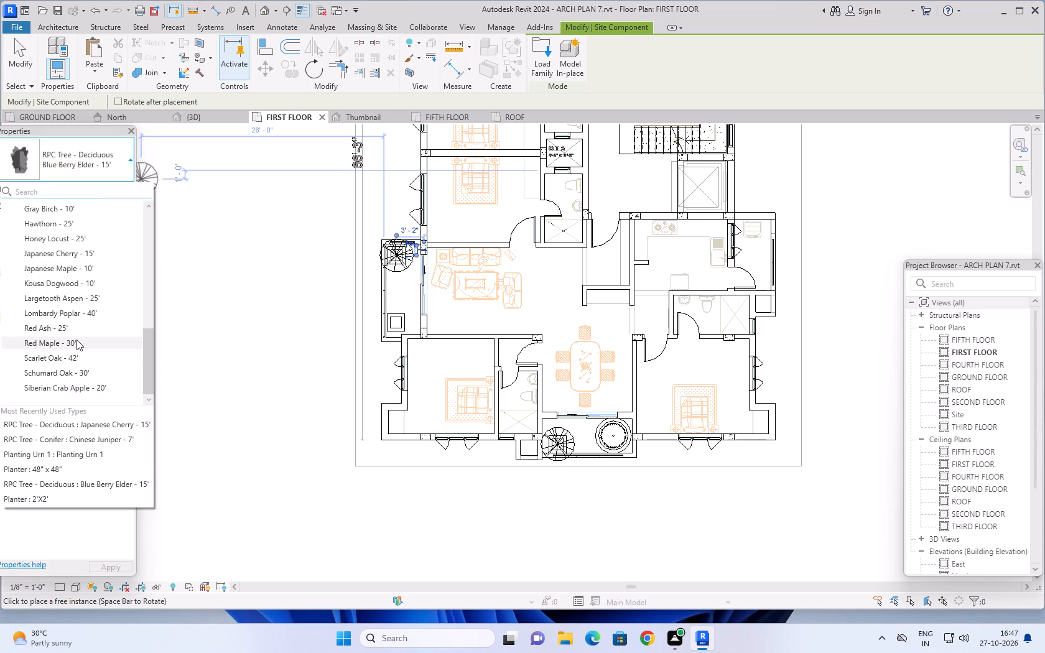
pyautogui.click(81, 330)
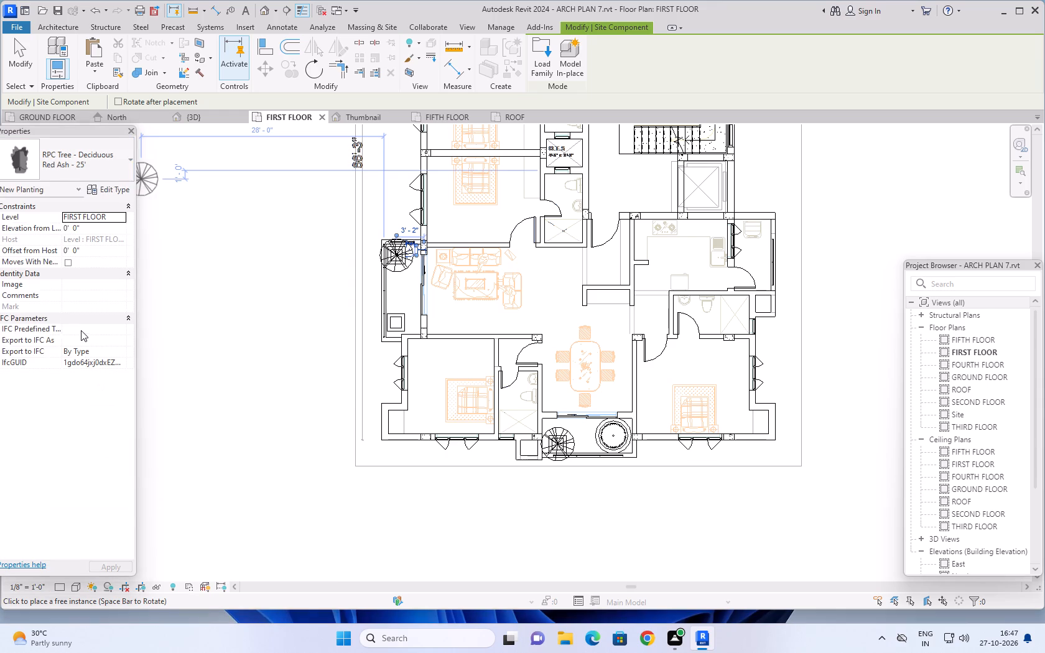
pyautogui.click(104, 188)
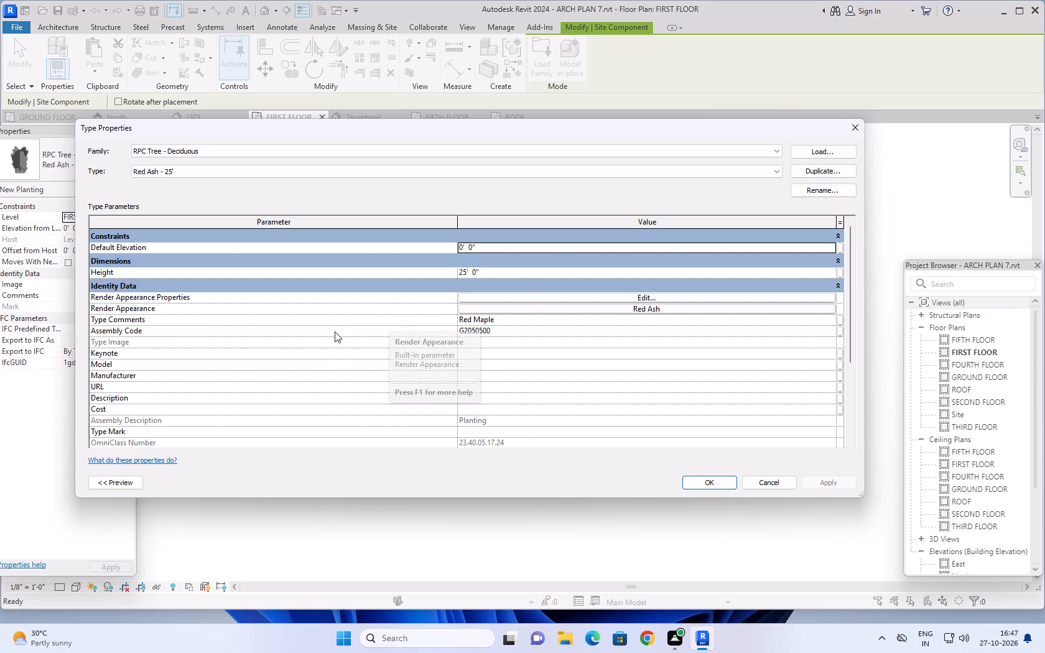
pyautogui.moveTo(486, 271); pyautogui.dragTo(480, 271)
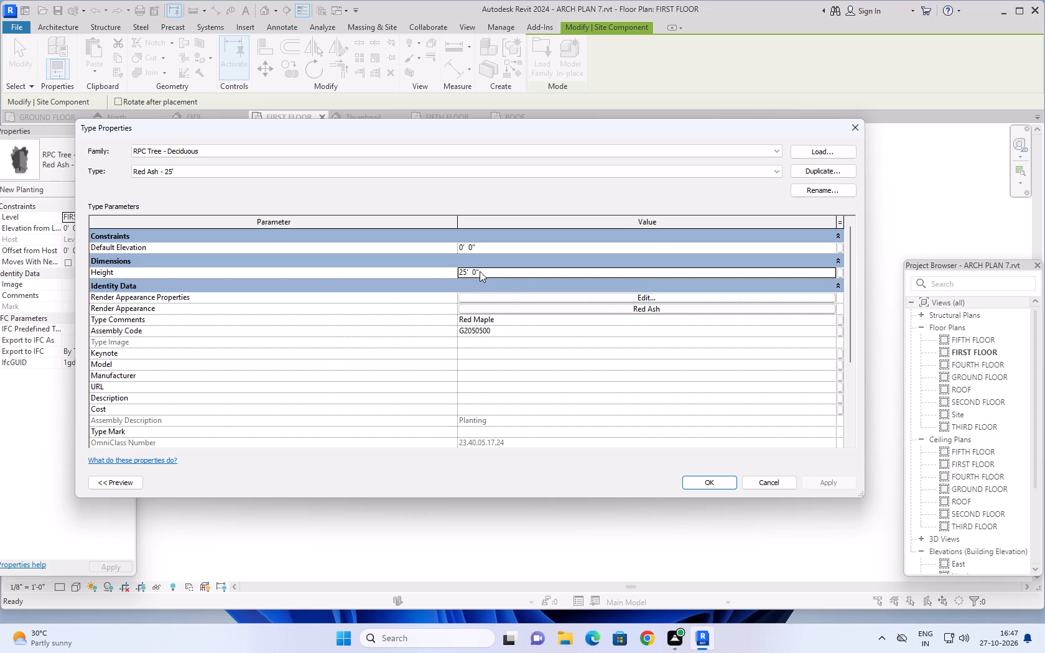
pyautogui.moveTo(480, 271); pyautogui.dragTo(467, 274)
pyautogui.moveTo(483, 272); pyautogui.dragTo(457, 272)
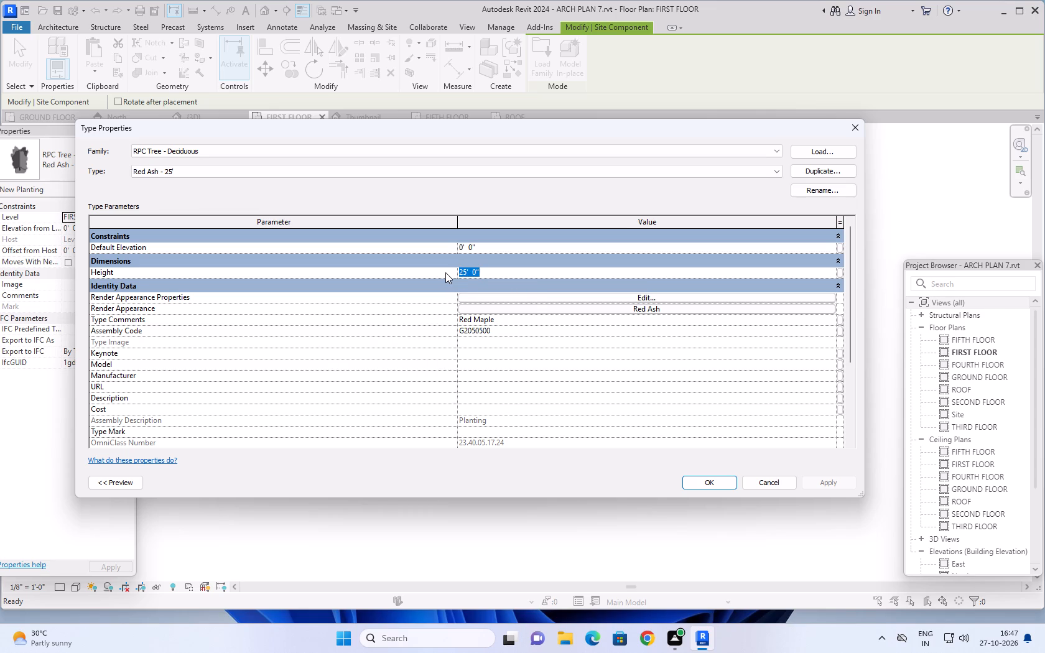
pyautogui.click(803, 171)
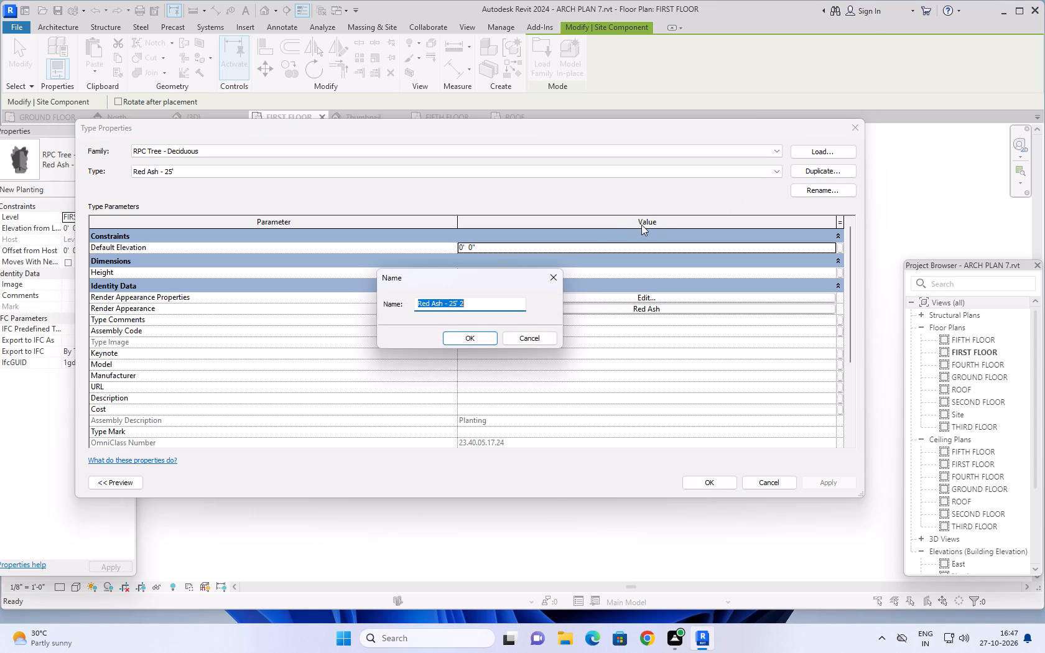
pyautogui.click(472, 337)
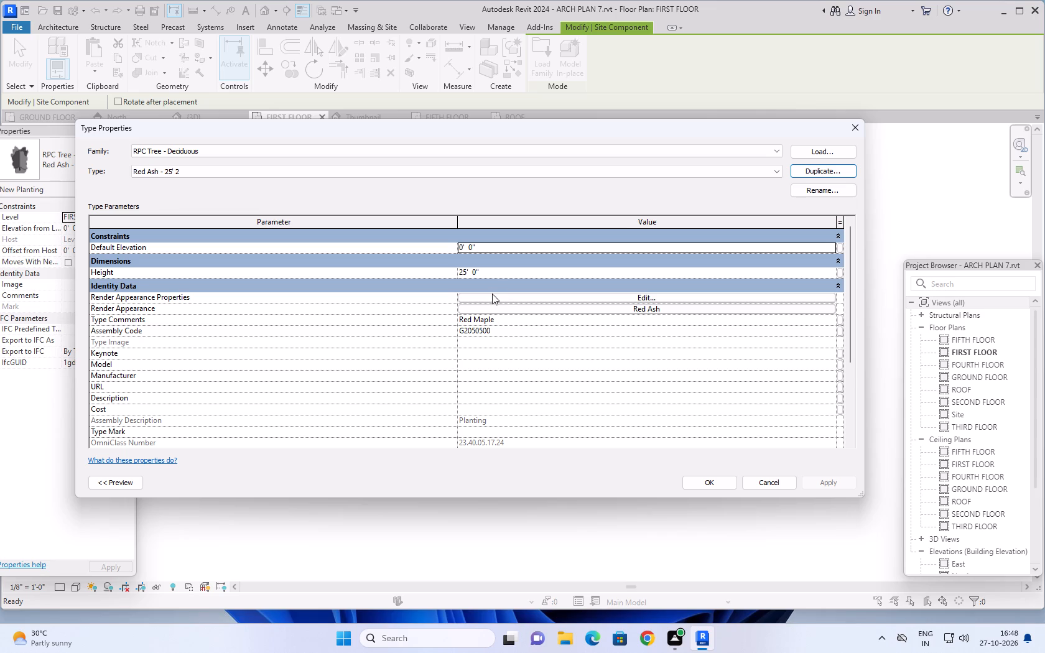
pyautogui.click(492, 272)
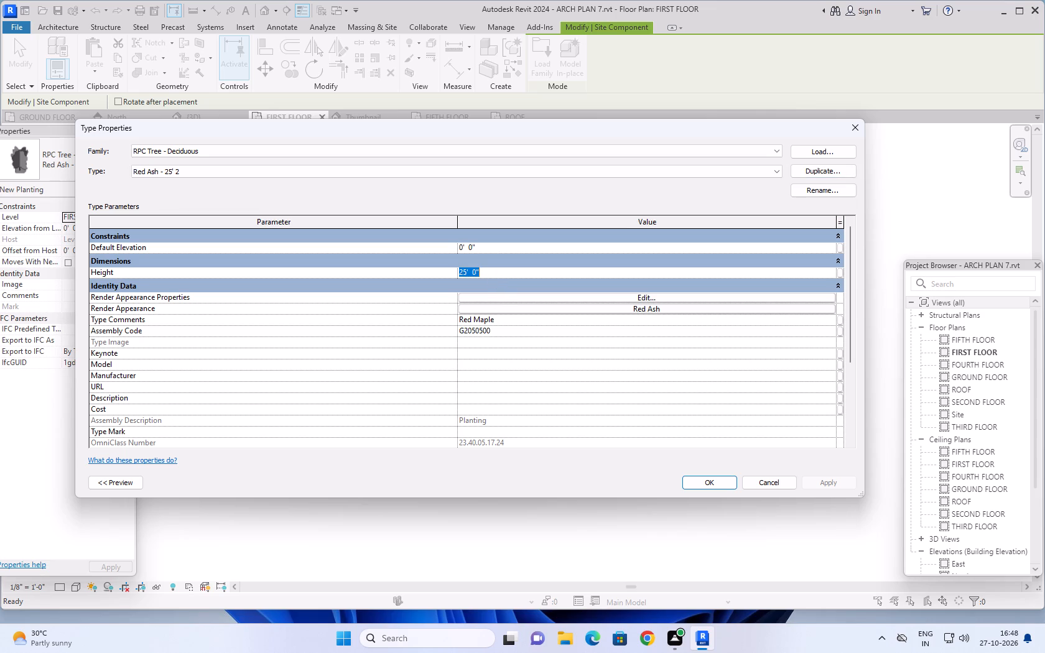
pyautogui.press('7')
pyautogui.press("'")
pyautogui.press('Return')
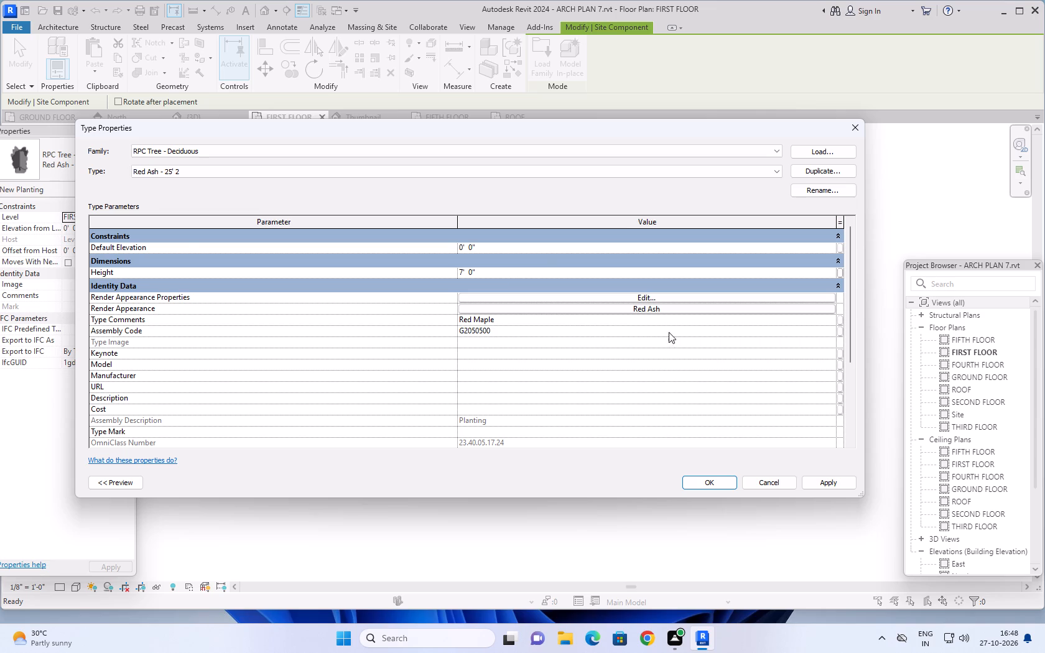
pyautogui.scroll(-3, 647, 345)
pyautogui.scroll(-1, 753, 420)
pyautogui.click(827, 481)
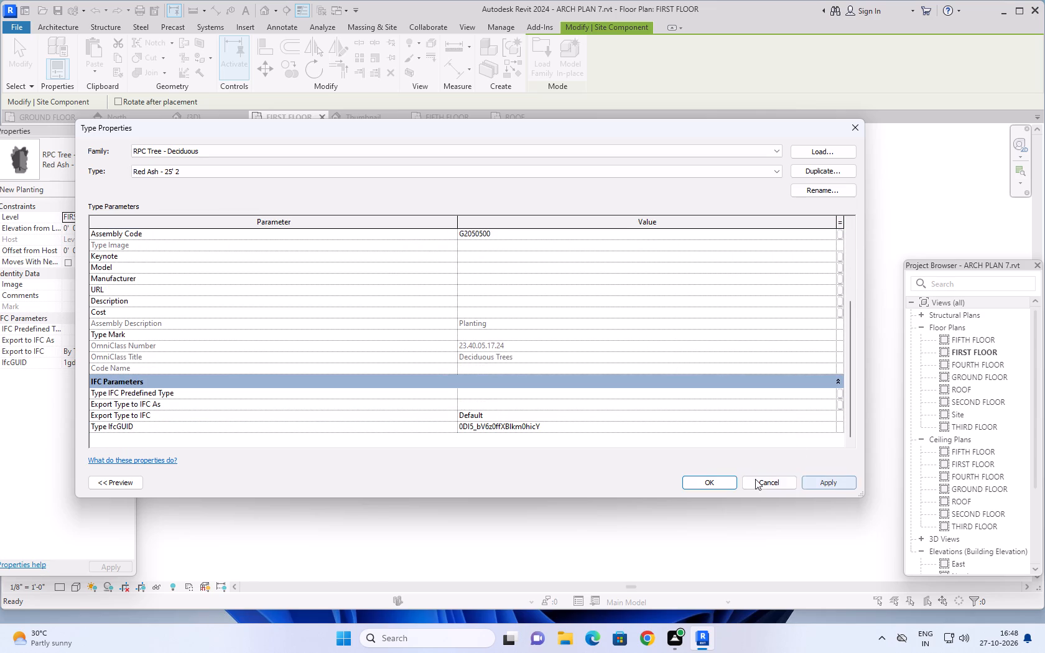
pyautogui.click(711, 484)
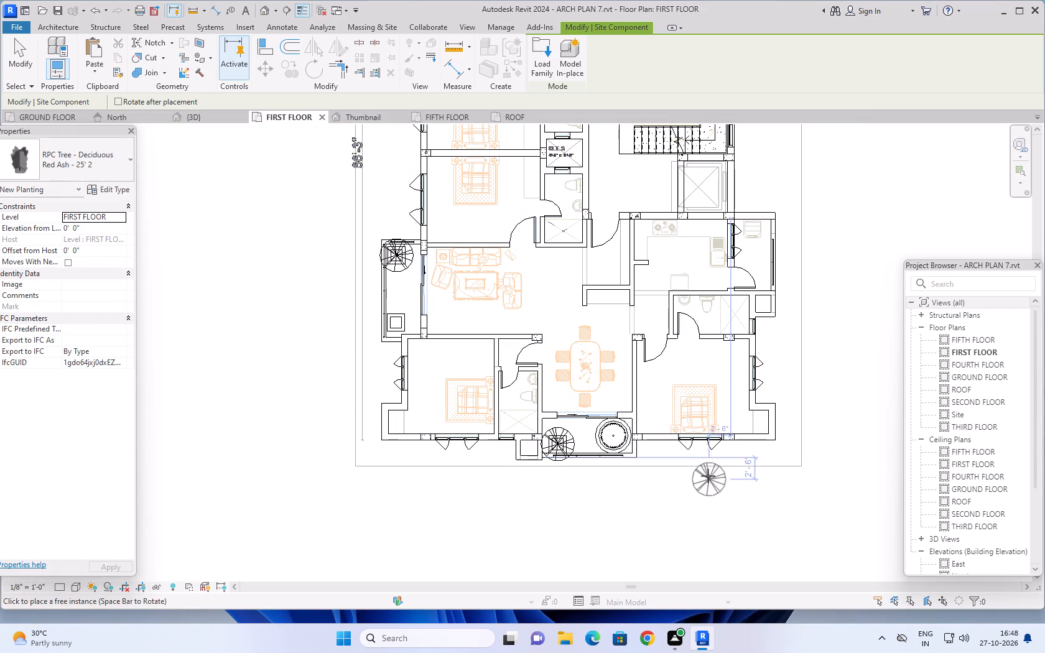
# Place the 7' Red Ash tree at the centre of the southern planter on the southern flat's west living-room balcony.
pyautogui.scroll(8, 411, 326)
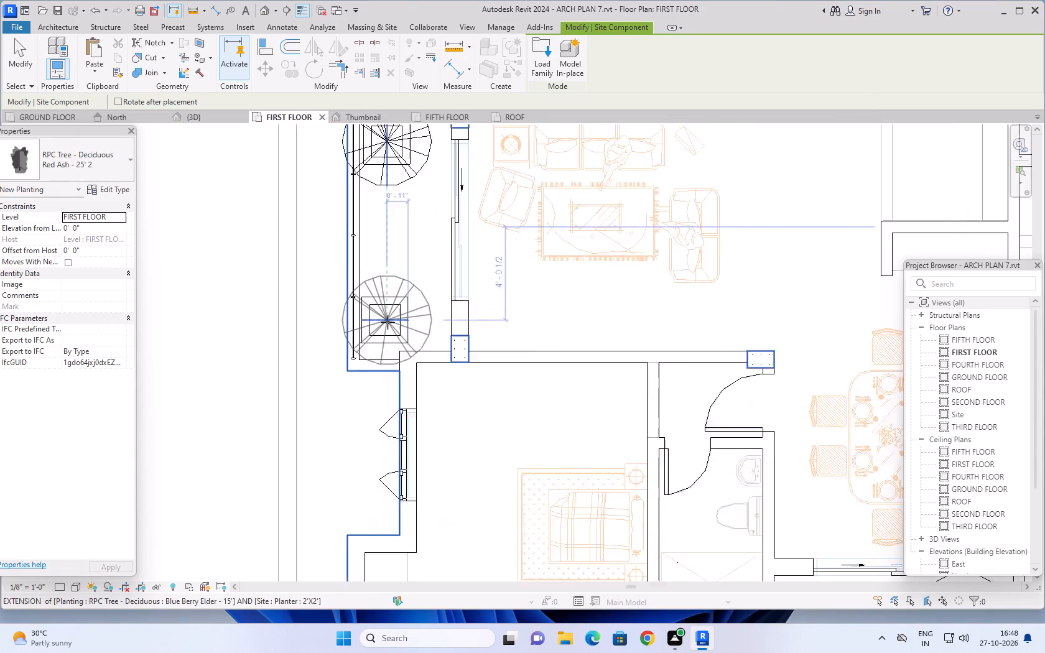
pyautogui.scroll(5, 386, 323)
pyautogui.click(380, 316)
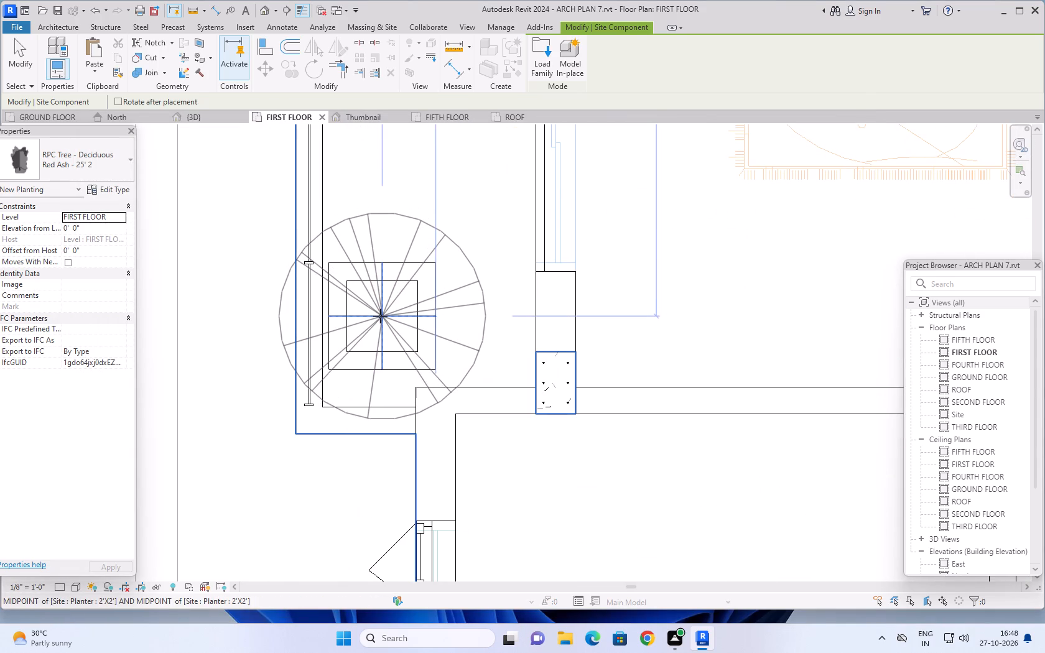
# Examine the trees and planters on the first-floor west balcony in the 3D view.
pyautogui.scroll(-6, 320, 288)
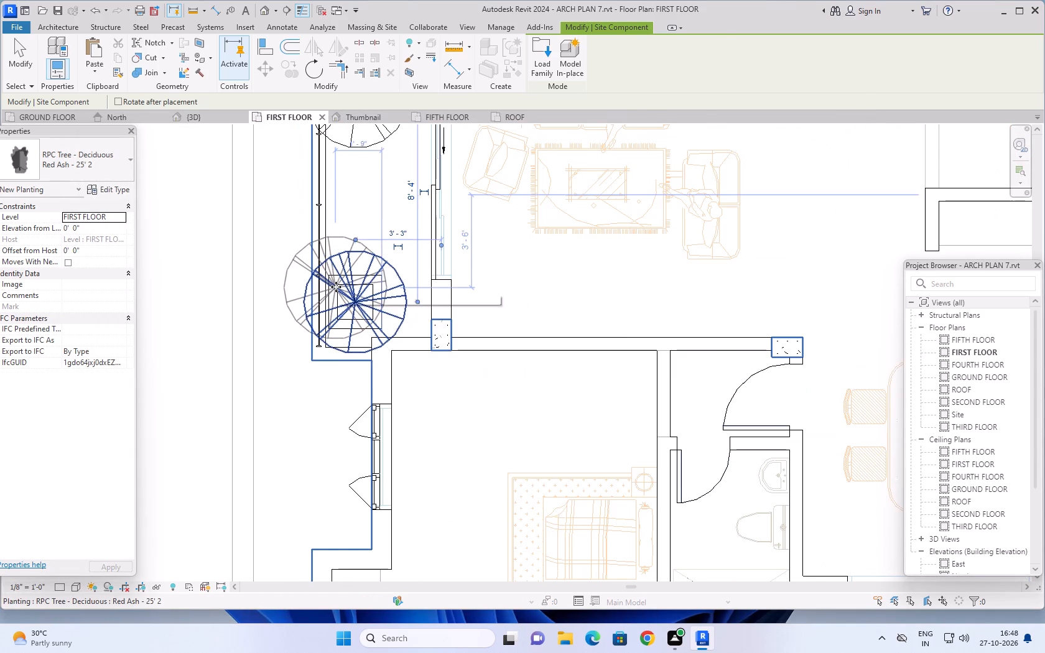
pyautogui.scroll(-1, 347, 287)
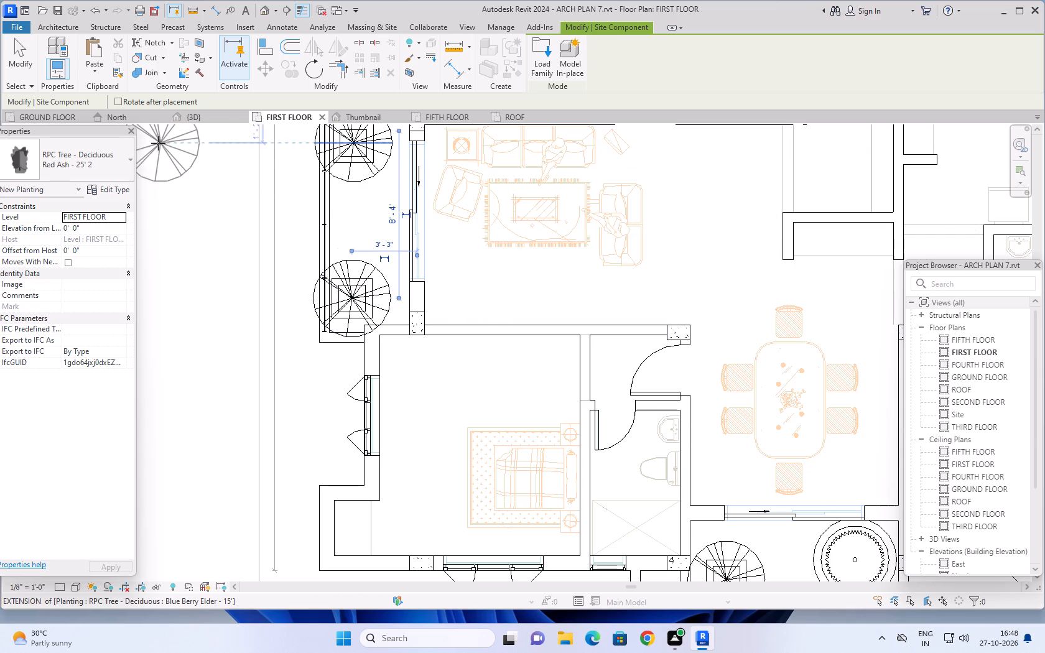
pyautogui.click(197, 114)
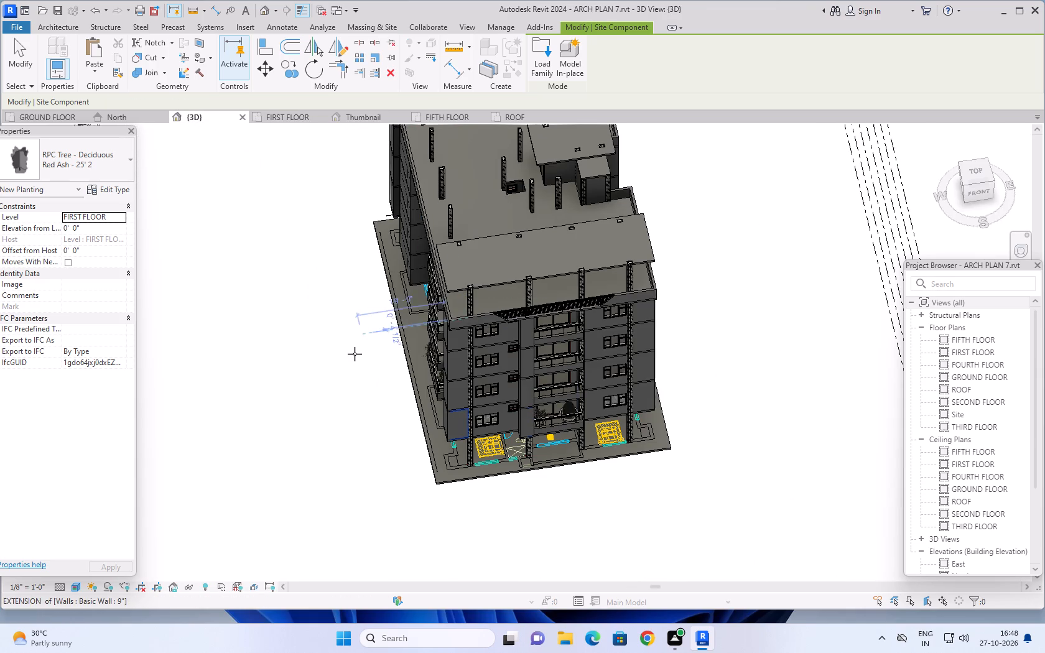
pyautogui.keyDown('shift'); pyautogui.moveTo(344, 350); pyautogui.dragTo(485, 335, button='middle'); pyautogui.keyUp('shift')
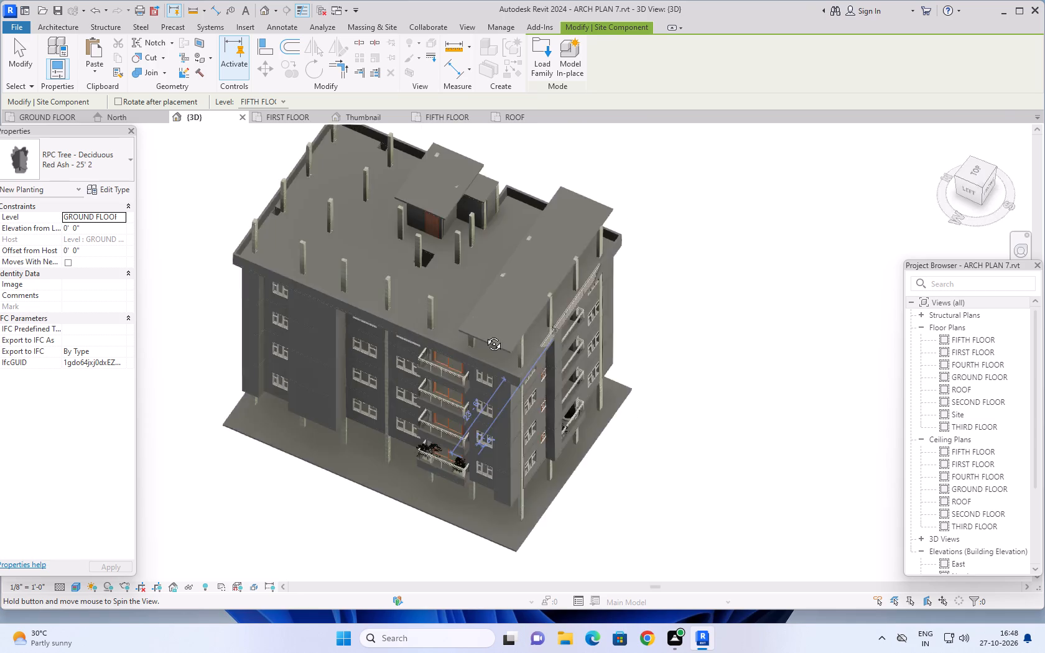
pyautogui.keyDown('shift'); pyautogui.moveTo(485, 335); pyautogui.dragTo(539, 212, button='middle'); pyautogui.keyUp('shift')
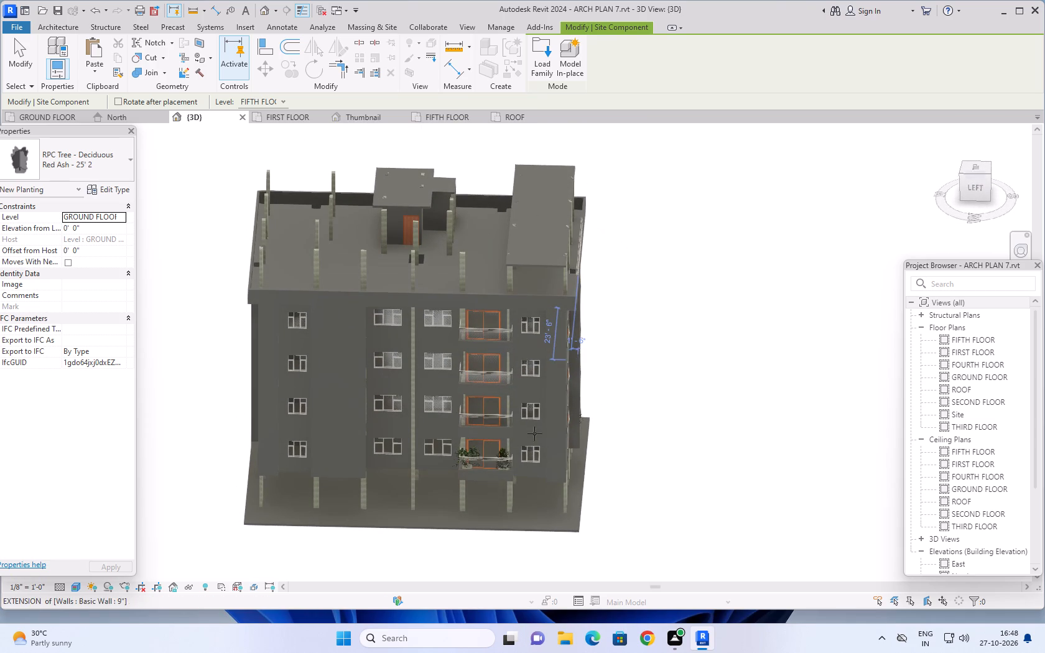
pyautogui.scroll(7, 502, 478)
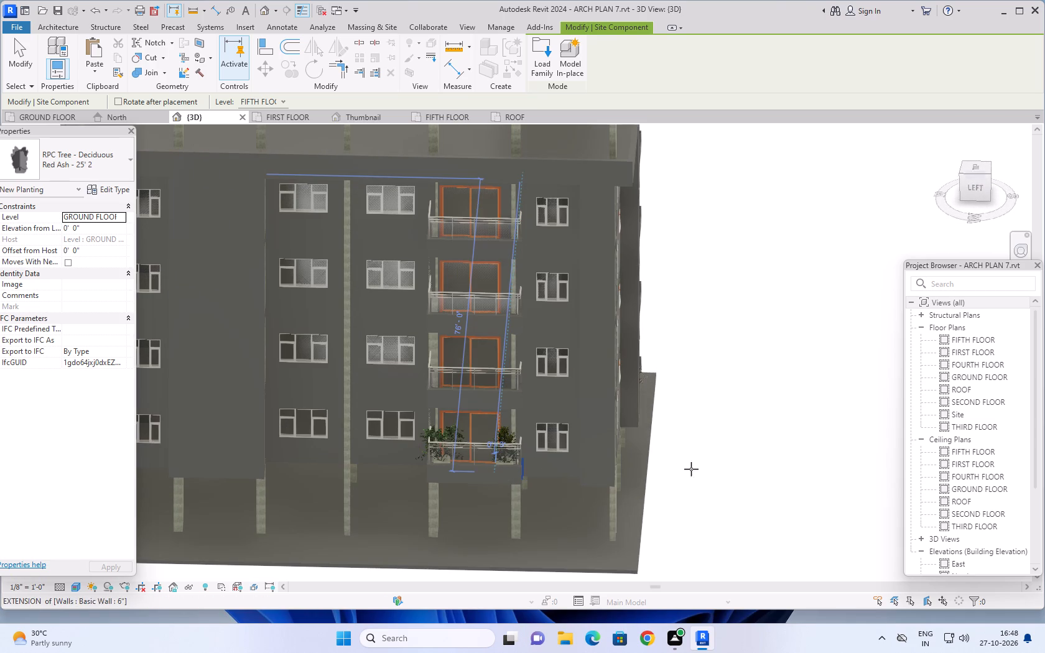
# Examine the planted first-floor balconies on the west and south sides of the building in the 3D view.
pyautogui.scroll(4, 539, 499)
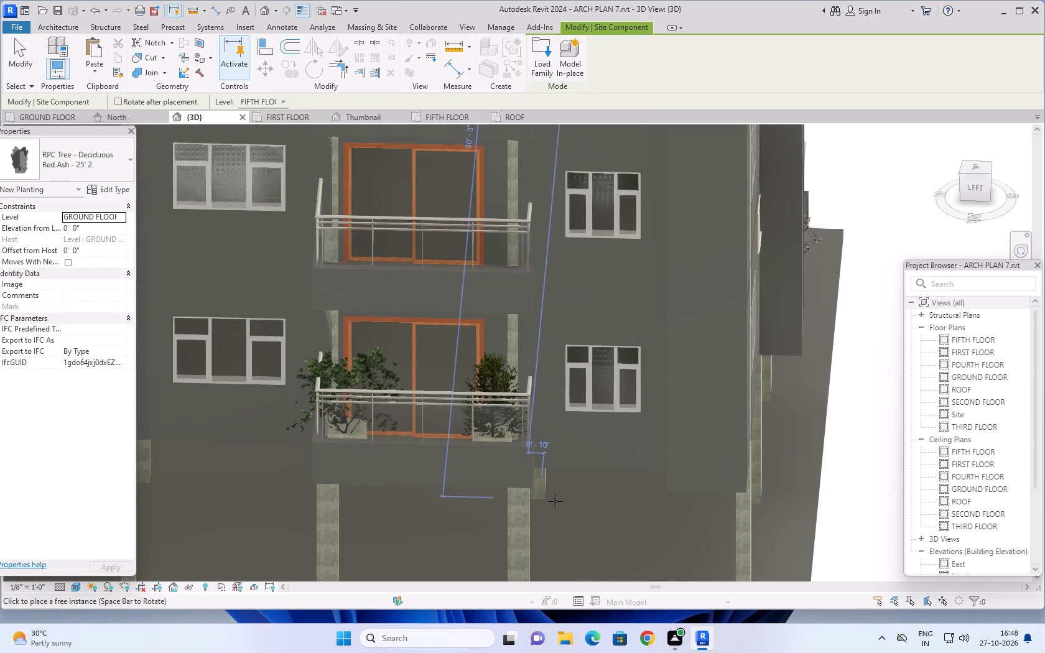
pyautogui.keyDown('shift'); pyautogui.moveTo(564, 499); pyautogui.dragTo(641, 461, button='middle'); pyautogui.keyUp('shift')
pyautogui.scroll(3, 641, 461)
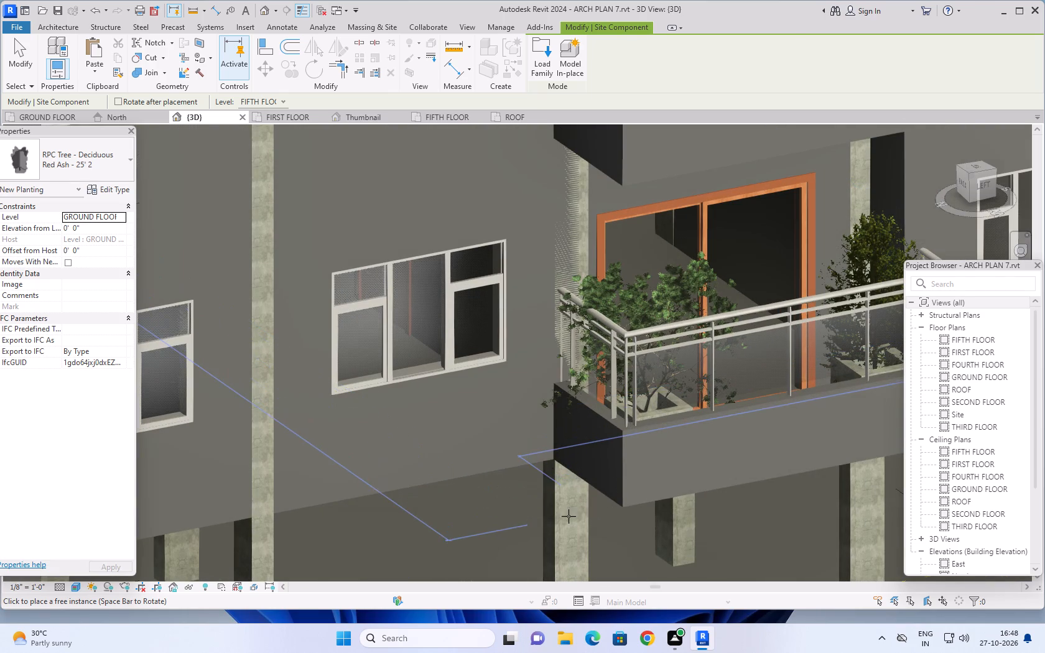
pyautogui.scroll(-2, 541, 504)
pyautogui.moveTo(560, 498); pyautogui.dragTo(557, 496, button='middle')
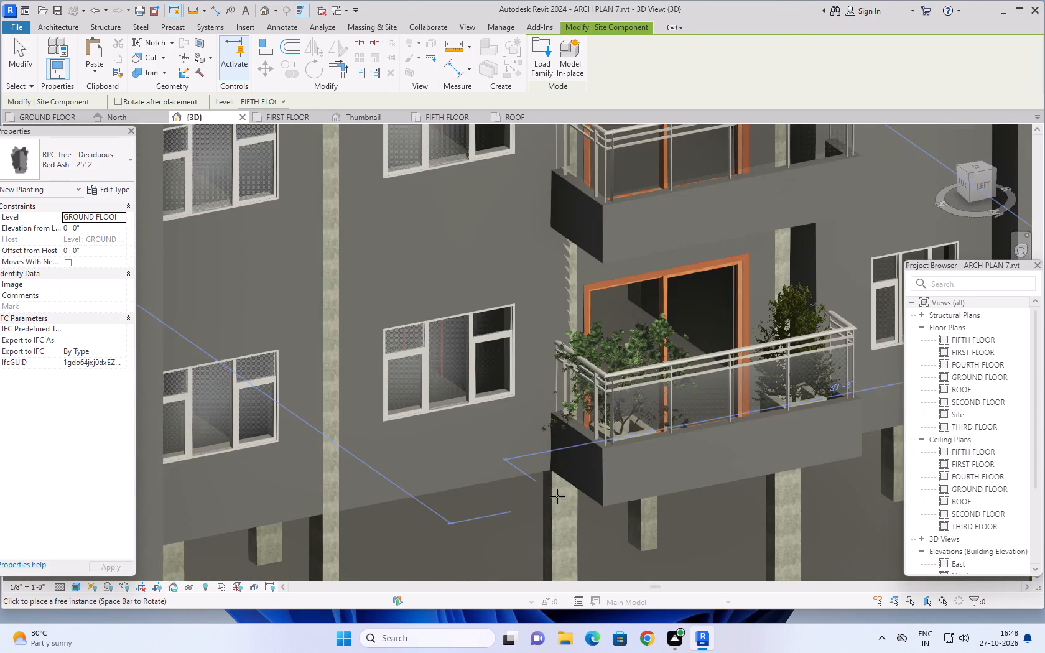
pyautogui.moveTo(557, 496); pyautogui.dragTo(475, 464, button='middle')
pyautogui.scroll(-1, 643, 473)
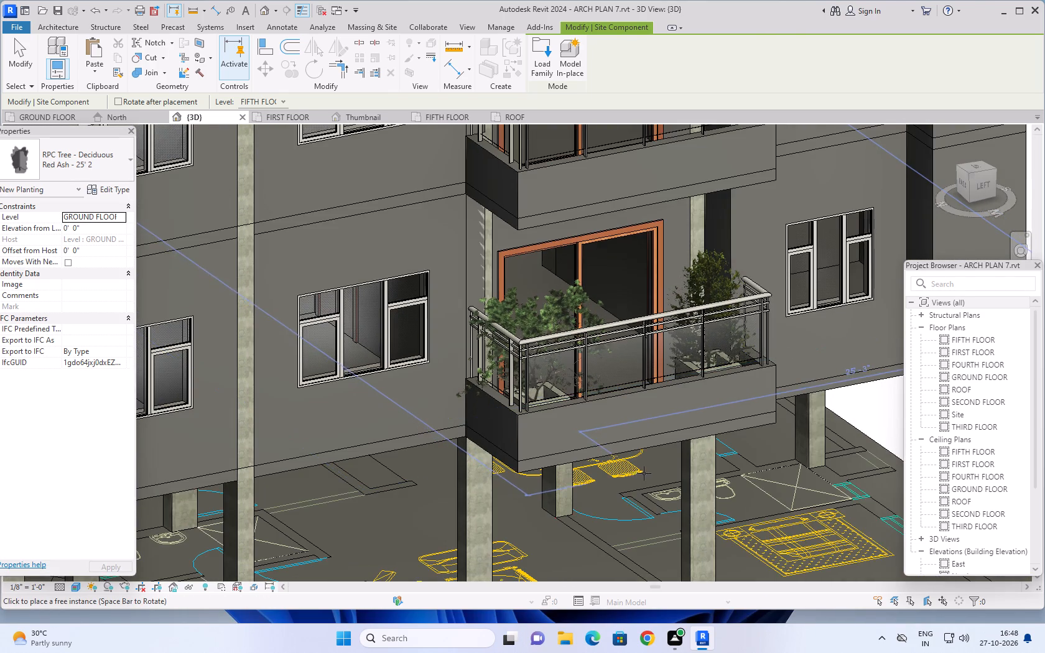
pyautogui.scroll(-7, 644, 473)
pyautogui.scroll(-4, 696, 422)
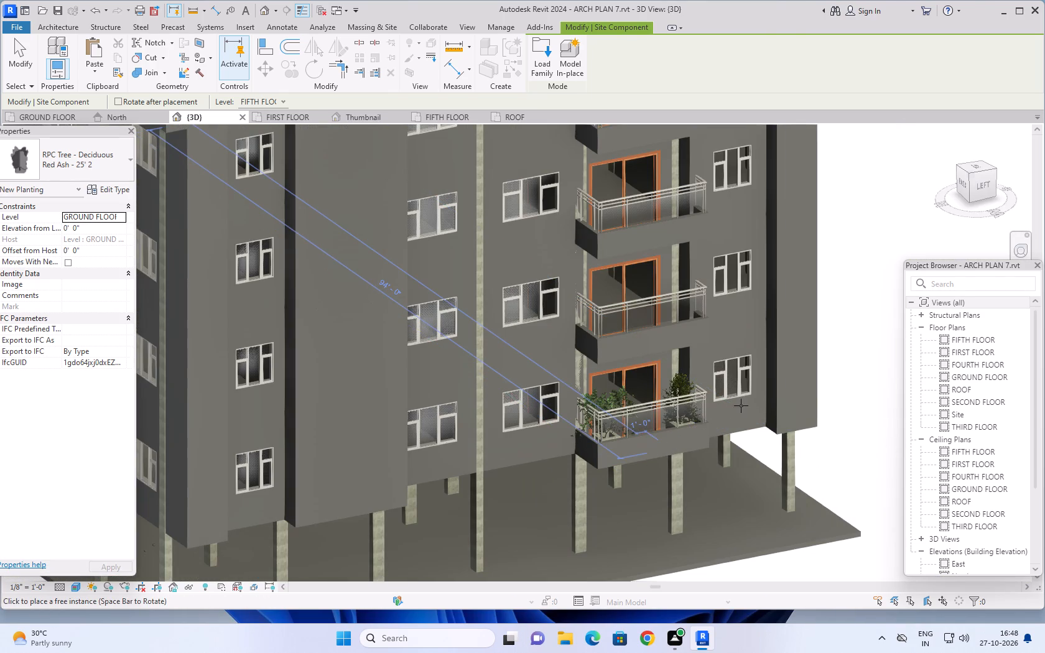
pyautogui.scroll(-4, 741, 405)
pyautogui.keyDown('shift'); pyautogui.moveTo(839, 319); pyautogui.dragTo(641, 461, button='middle'); pyautogui.keyUp('shift')
pyautogui.scroll(9, 715, 399)
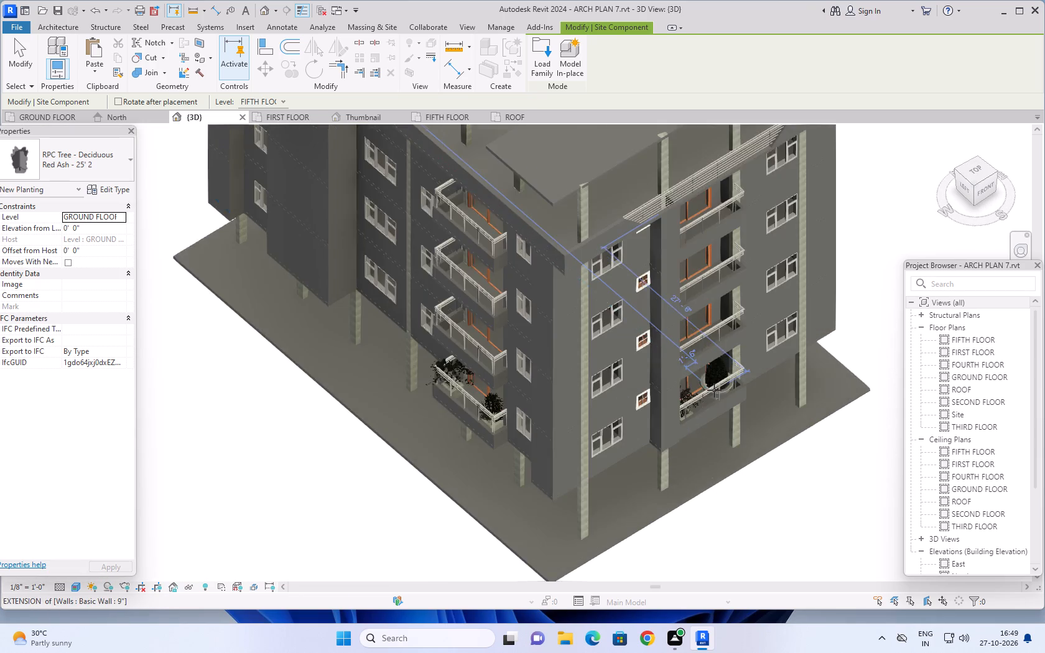
pyautogui.scroll(2, 714, 390)
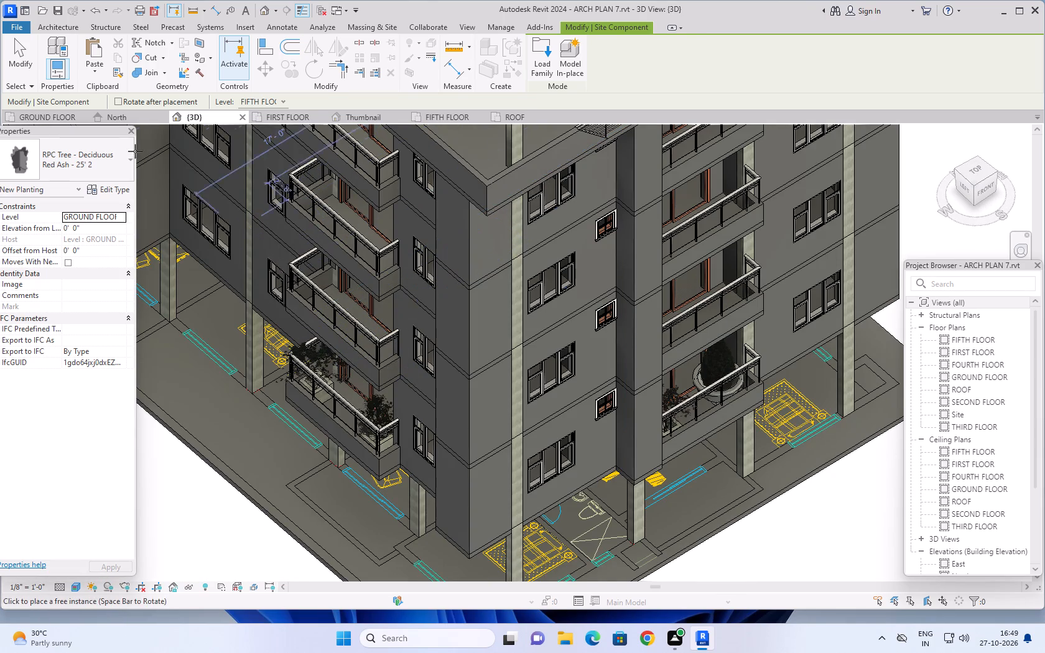
# In the first-floor plan, place a Blue Berry Elder - 15' tree at the centre of the northern planter on the northern flat's west balcony.
pyautogui.click(41, 114)
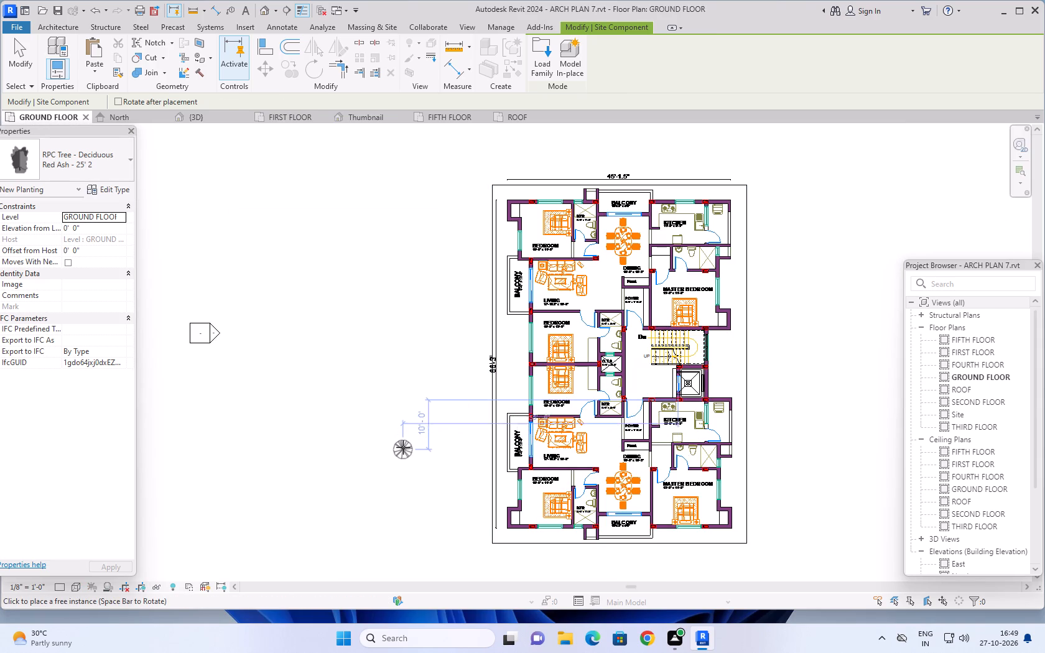
pyautogui.scroll(1, 404, 445)
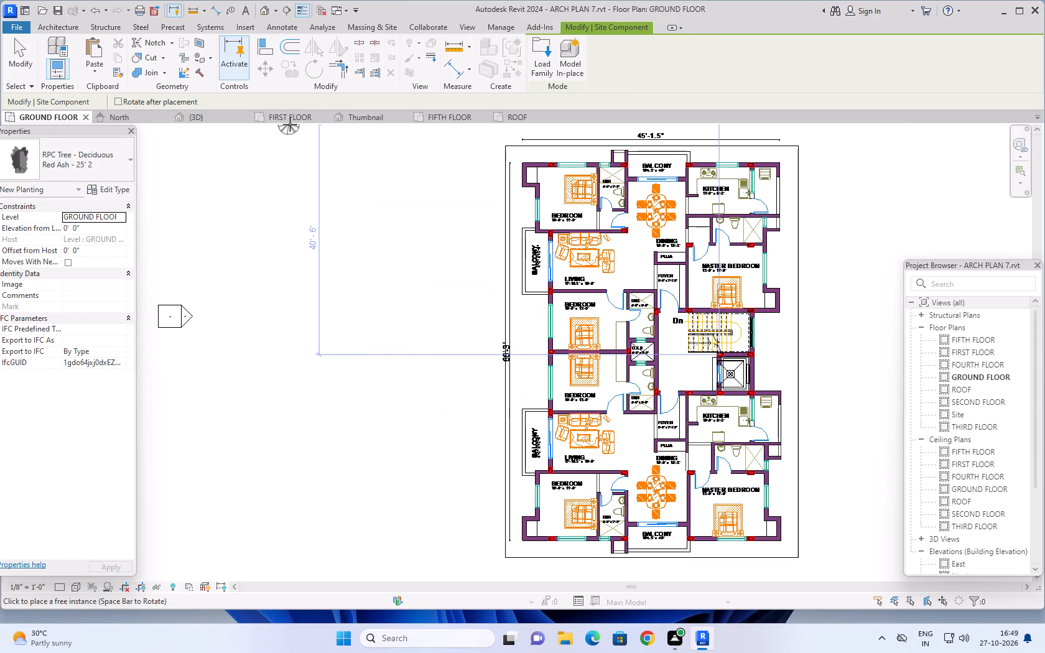
pyautogui.click(289, 116)
pyautogui.scroll(-2, 462, 424)
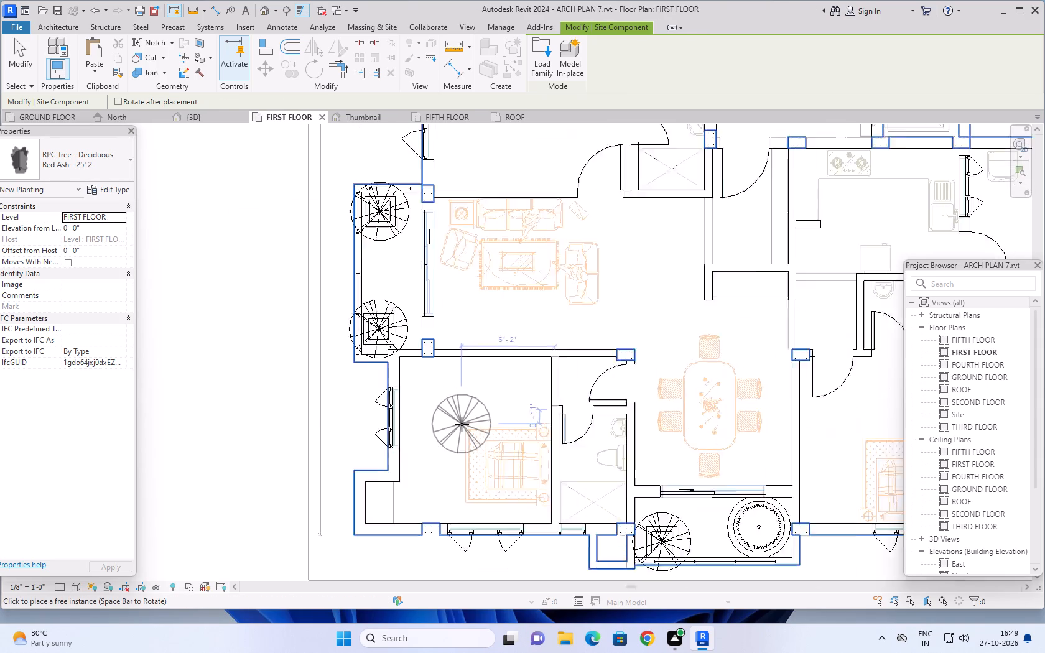
pyautogui.scroll(-5, 462, 424)
pyautogui.scroll(-5, 313, 315)
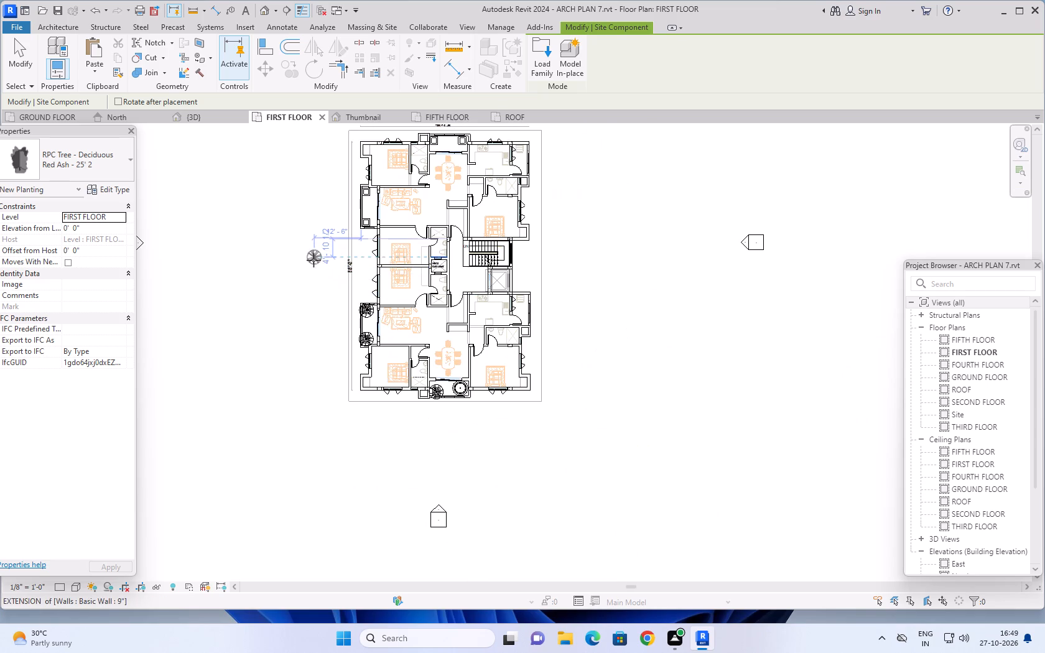
pyautogui.moveTo(313, 260); pyautogui.dragTo(310, 392, button='middle')
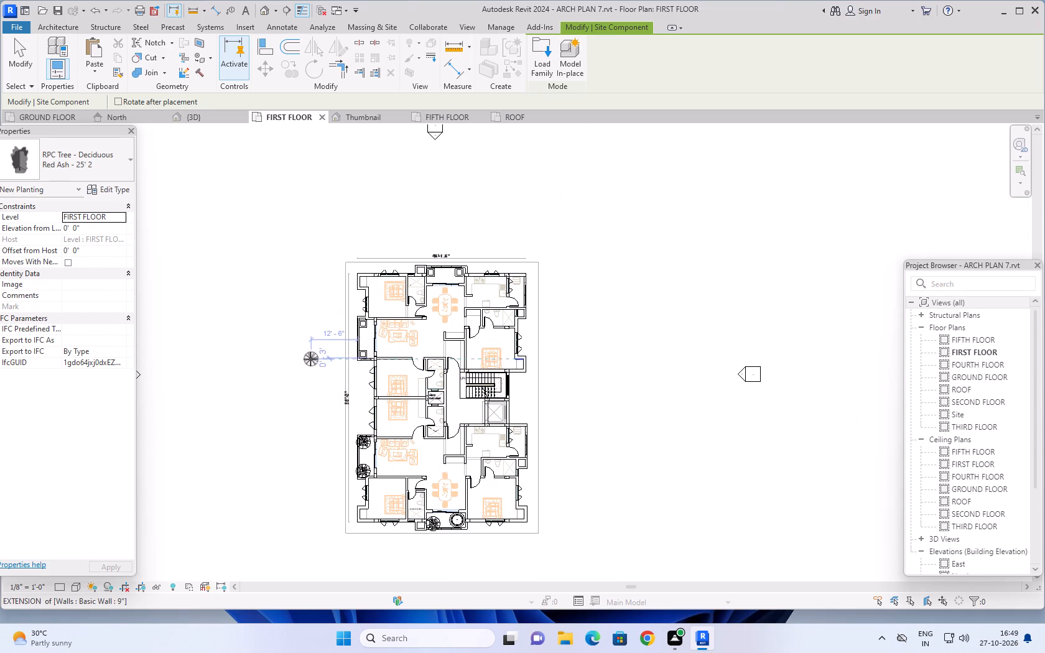
pyautogui.scroll(5, 310, 358)
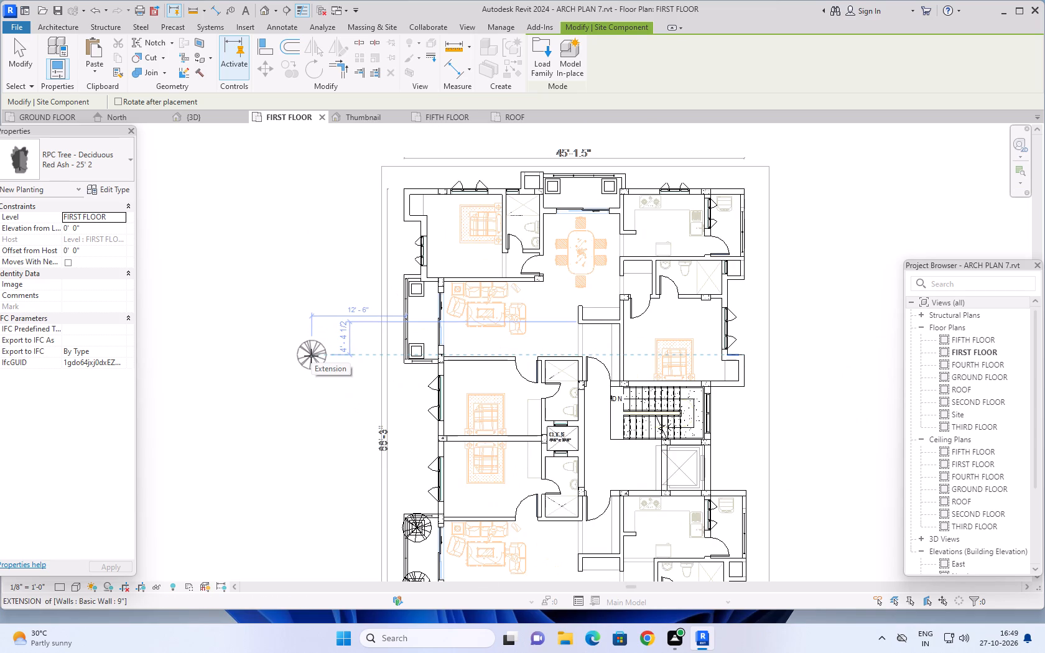
pyautogui.click(116, 169)
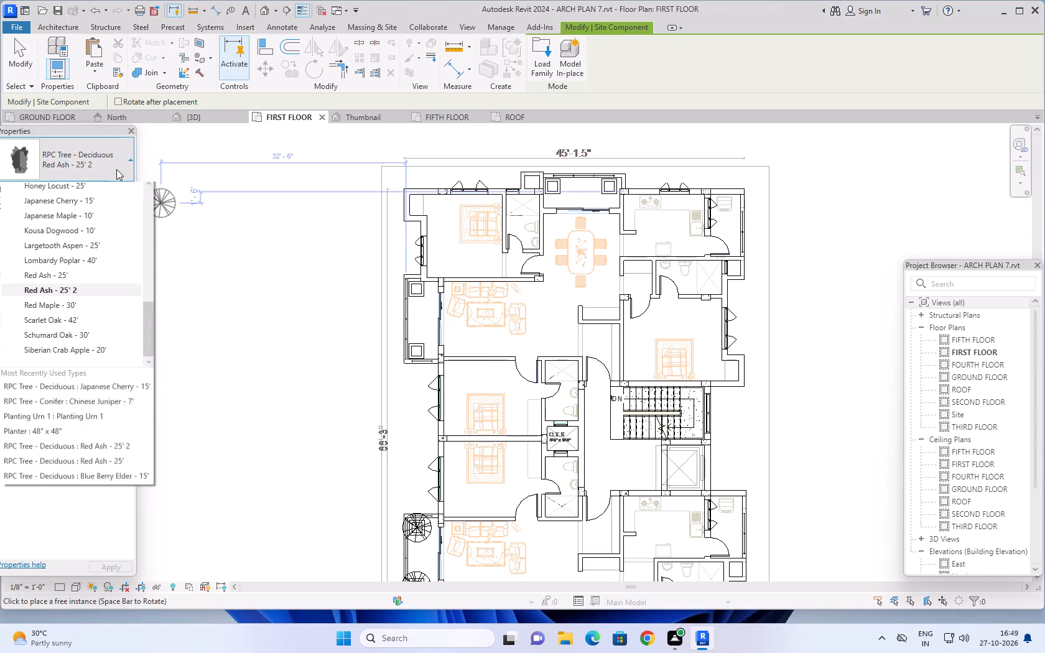
pyautogui.scroll(5, 51, 286)
pyautogui.scroll(-3, 51, 286)
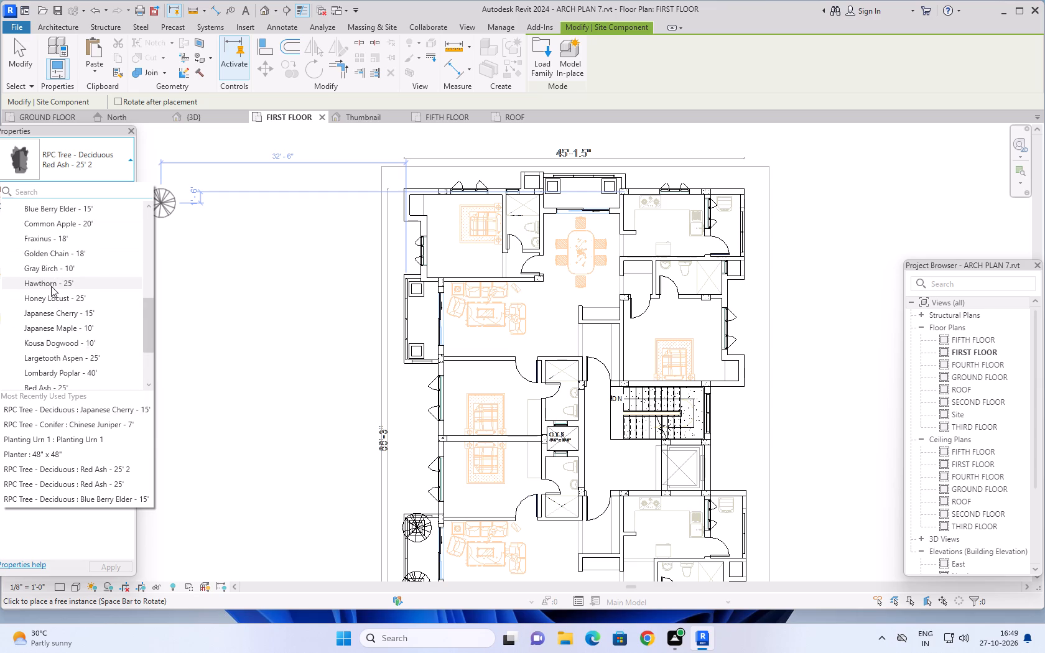
pyautogui.scroll(4, 51, 286)
pyautogui.scroll(-2, 51, 286)
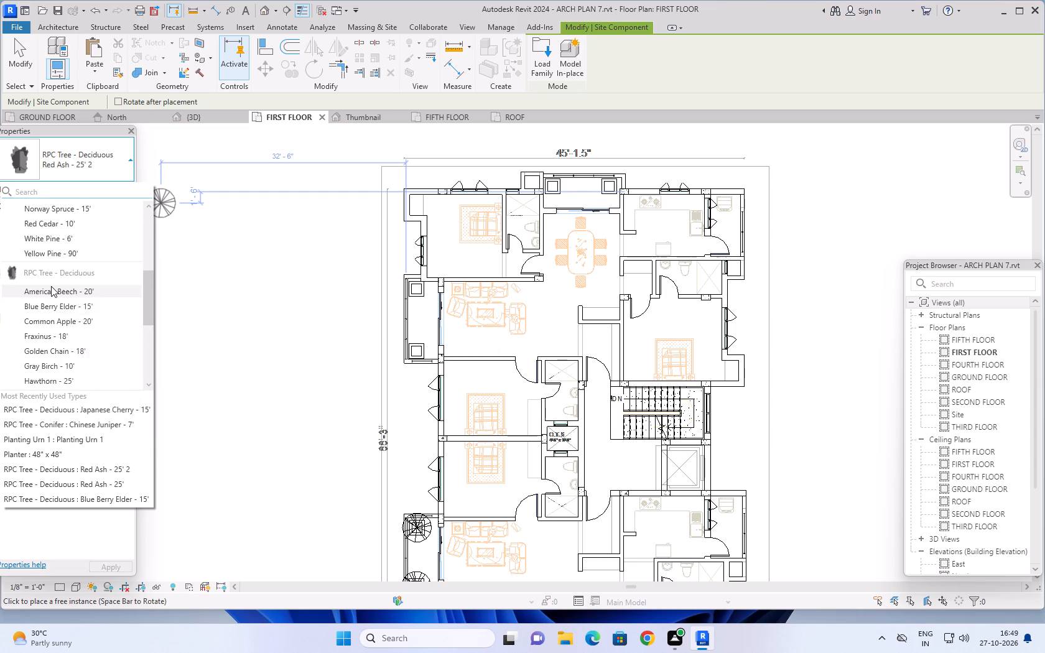
pyautogui.click(57, 306)
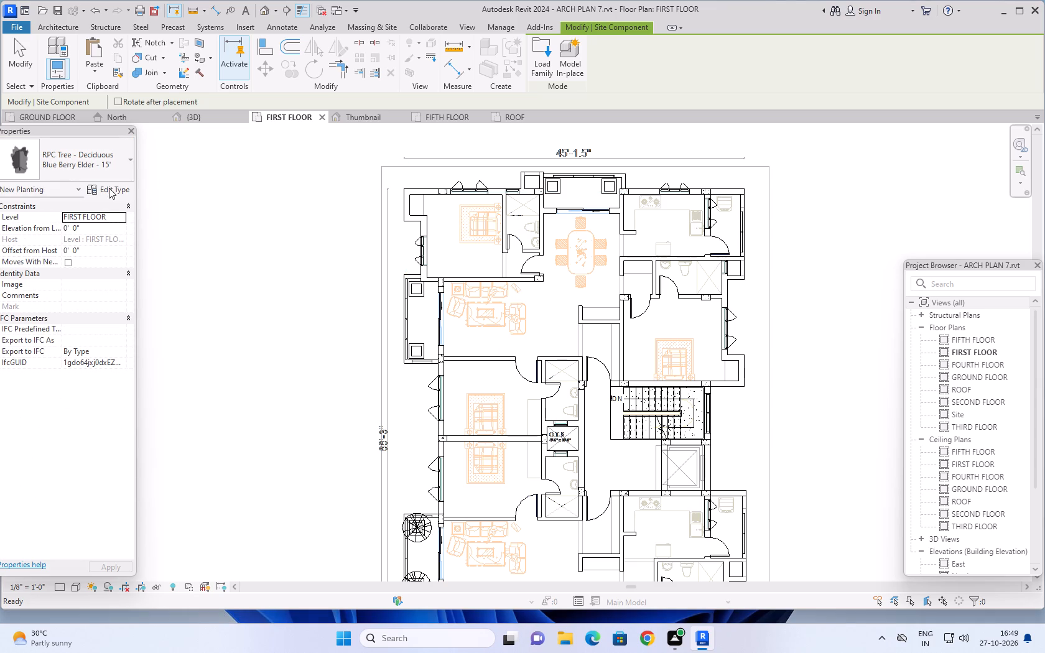
pyautogui.click(109, 188)
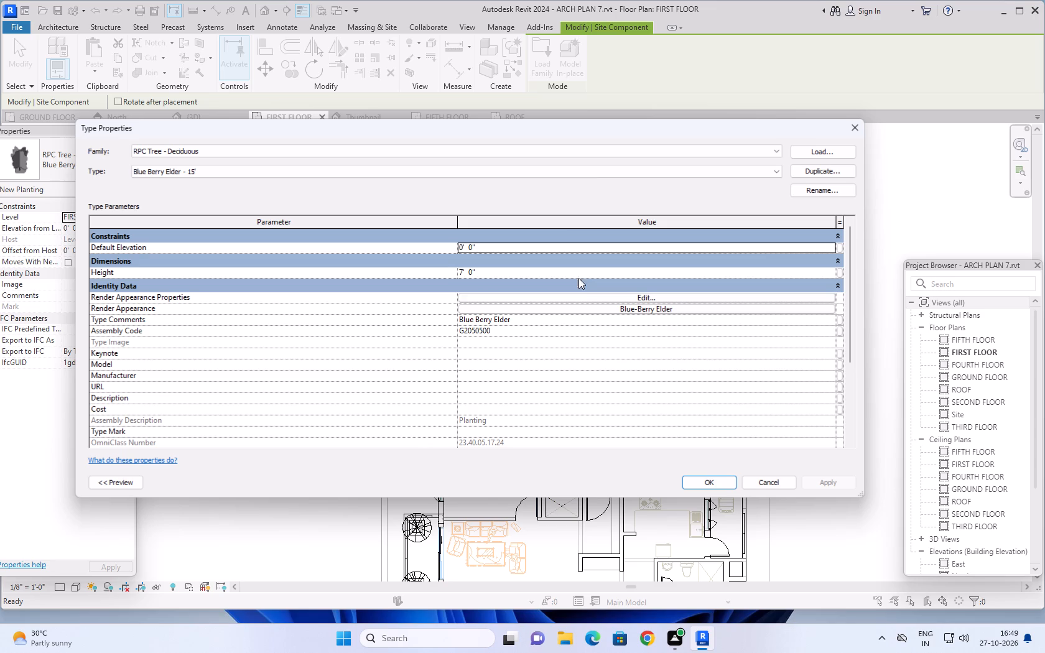
pyautogui.click(717, 482)
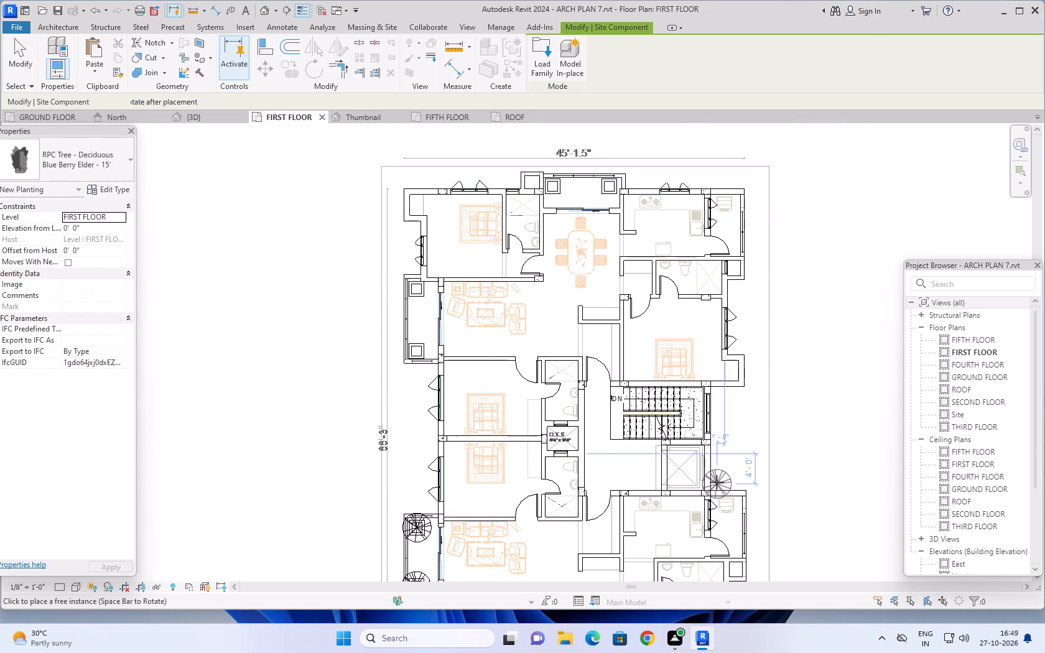
pyautogui.scroll(5, 425, 344)
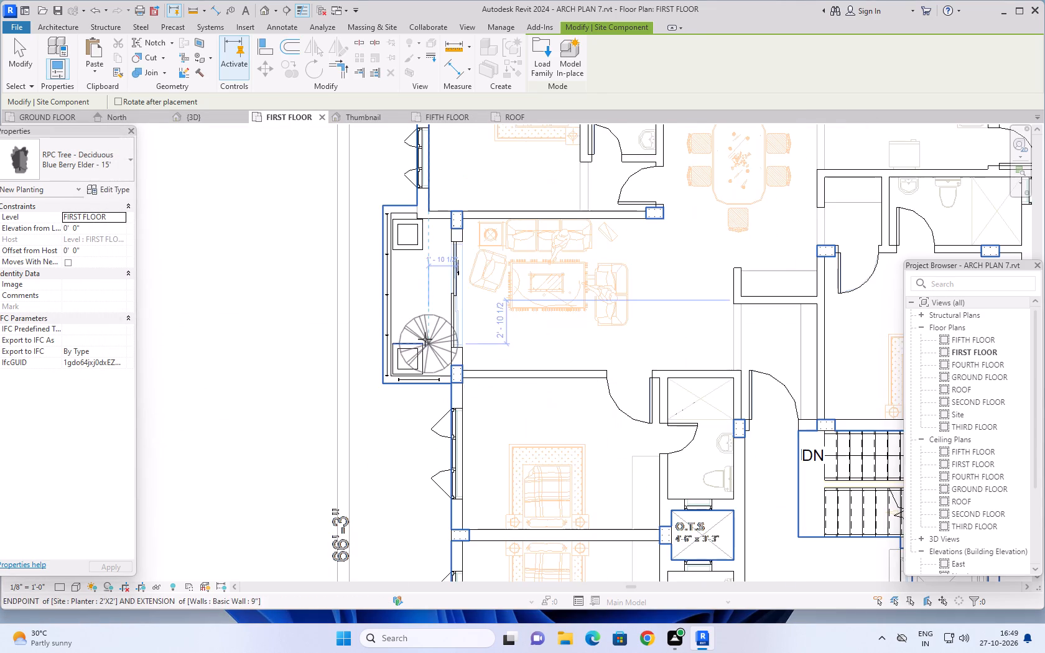
pyautogui.scroll(4, 426, 338)
pyautogui.moveTo(425, 318); pyautogui.dragTo(427, 416, button='middle')
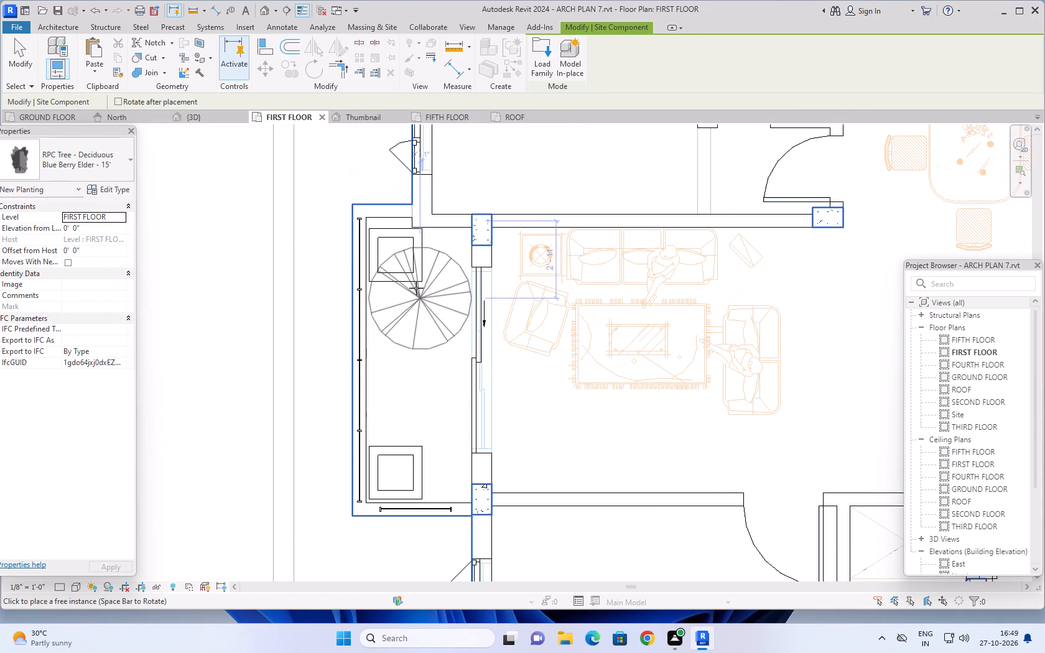
pyautogui.click(400, 256)
# Place another Blue Berry Elder - 15' tree at the centre of the eastern 2'X2' planter on the north balcony.
pyautogui.scroll(-11, 395, 345)
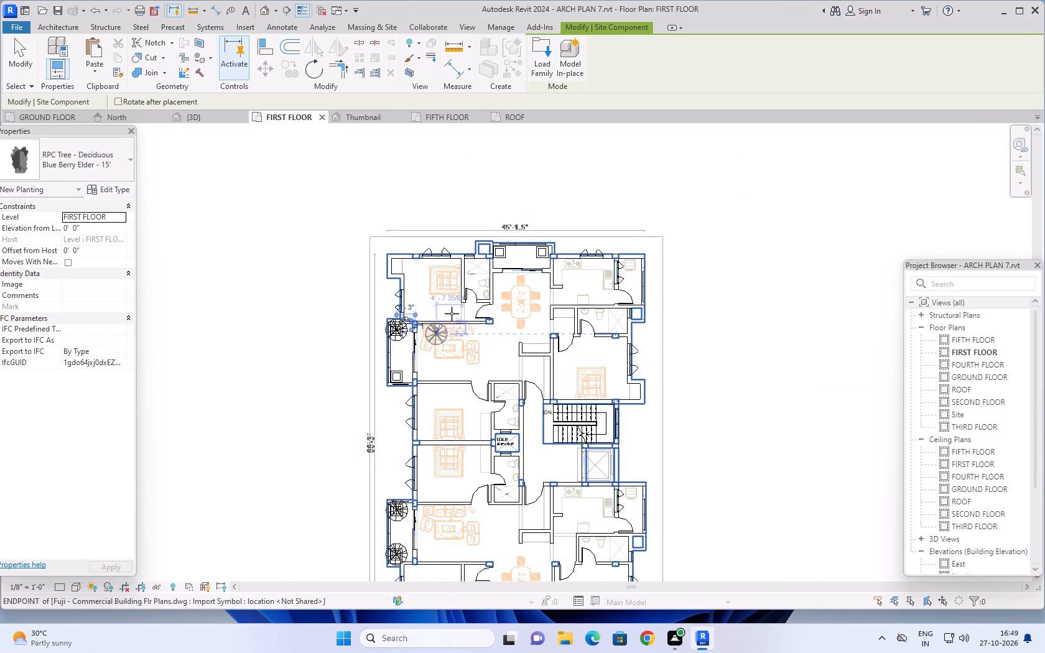
pyautogui.scroll(12, 517, 249)
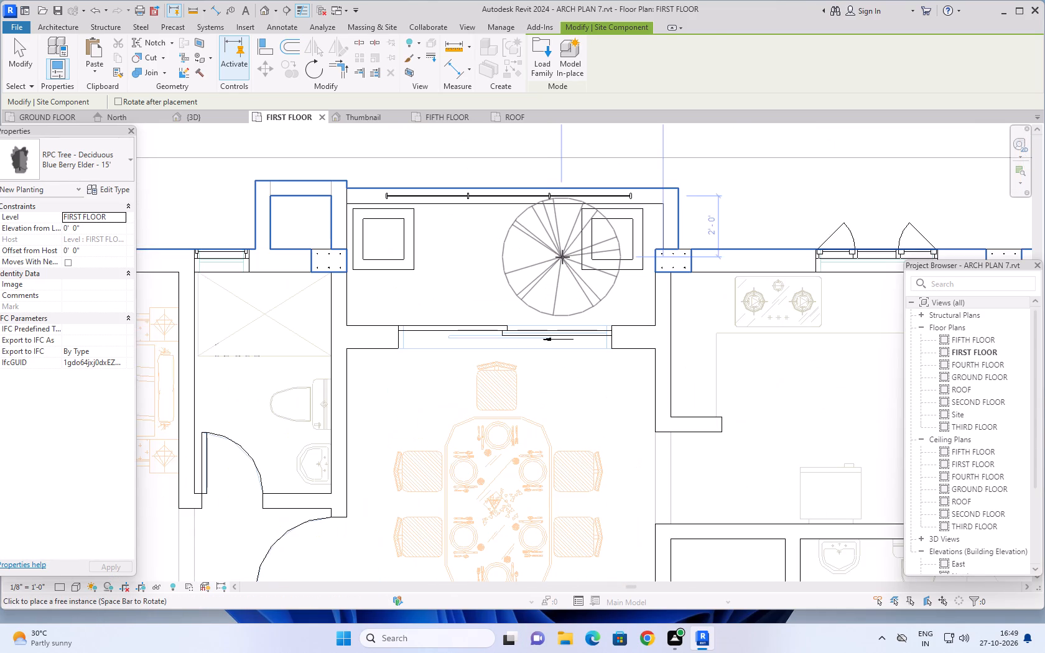
pyautogui.scroll(5, 562, 256)
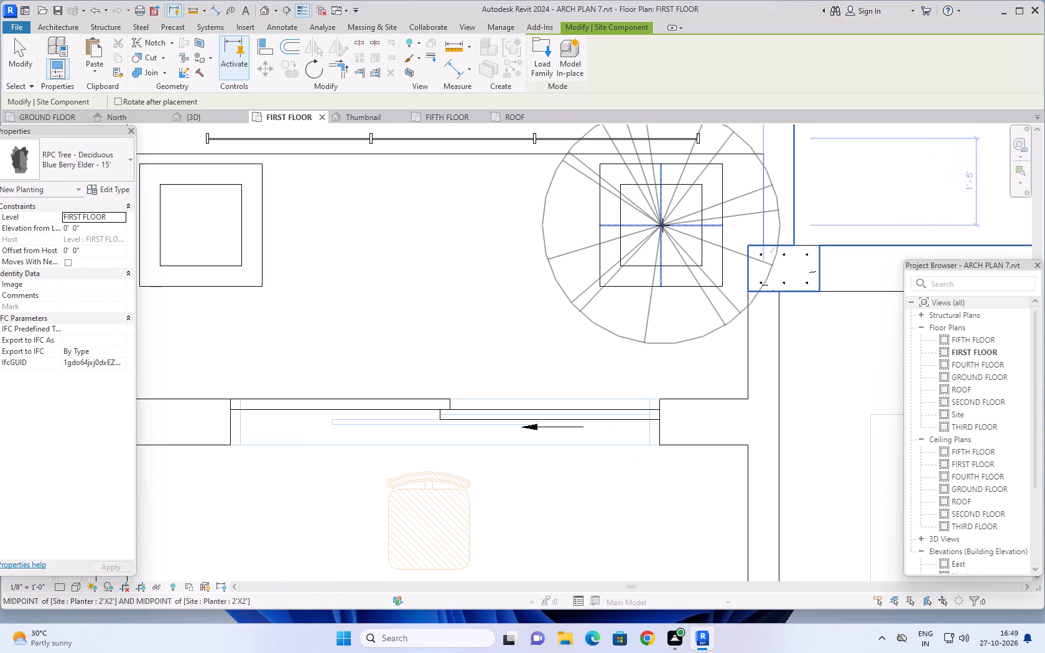
pyautogui.click(663, 225)
# Choose the Gray Birch - 10' deciduous tree type for placement and set its type height to 7'.
pyautogui.scroll(-9, 509, 305)
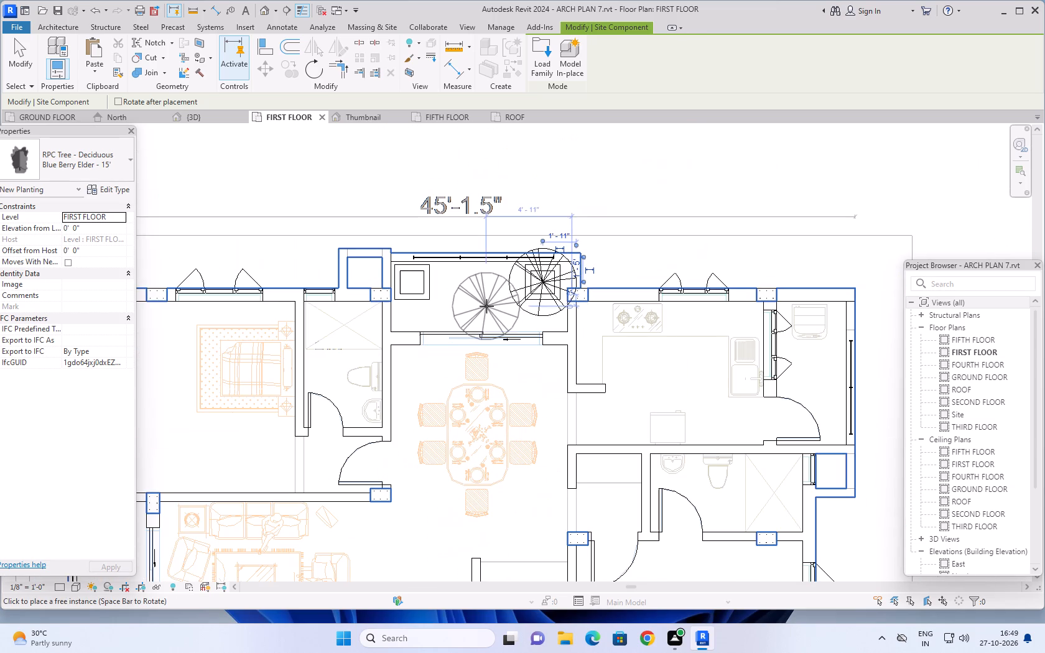
pyautogui.scroll(-3, 480, 306)
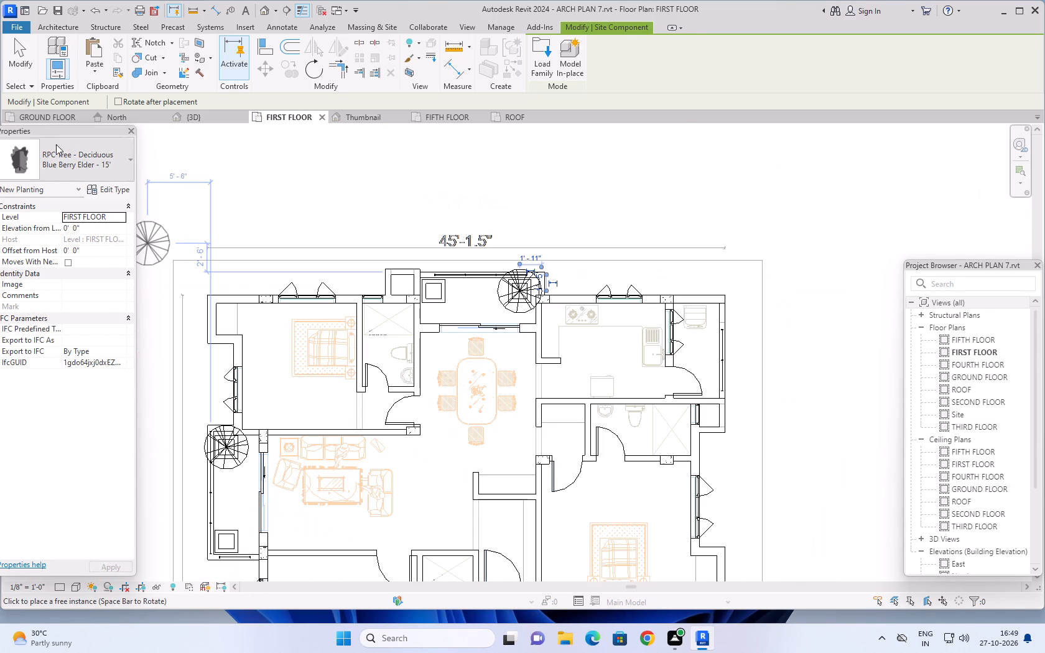
pyautogui.click(121, 152)
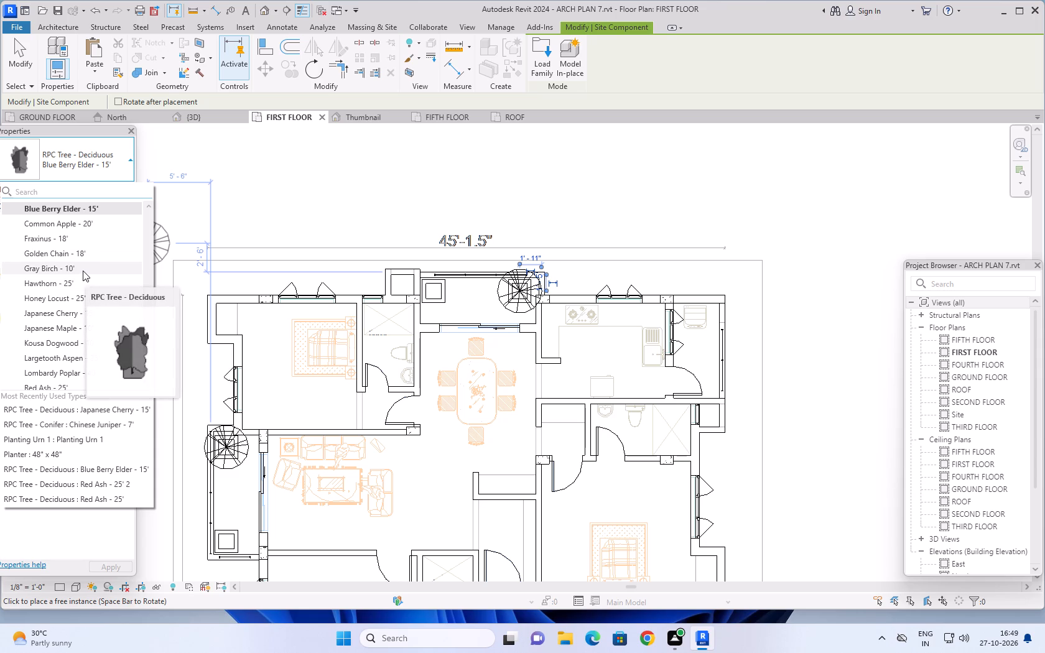
pyautogui.click(83, 270)
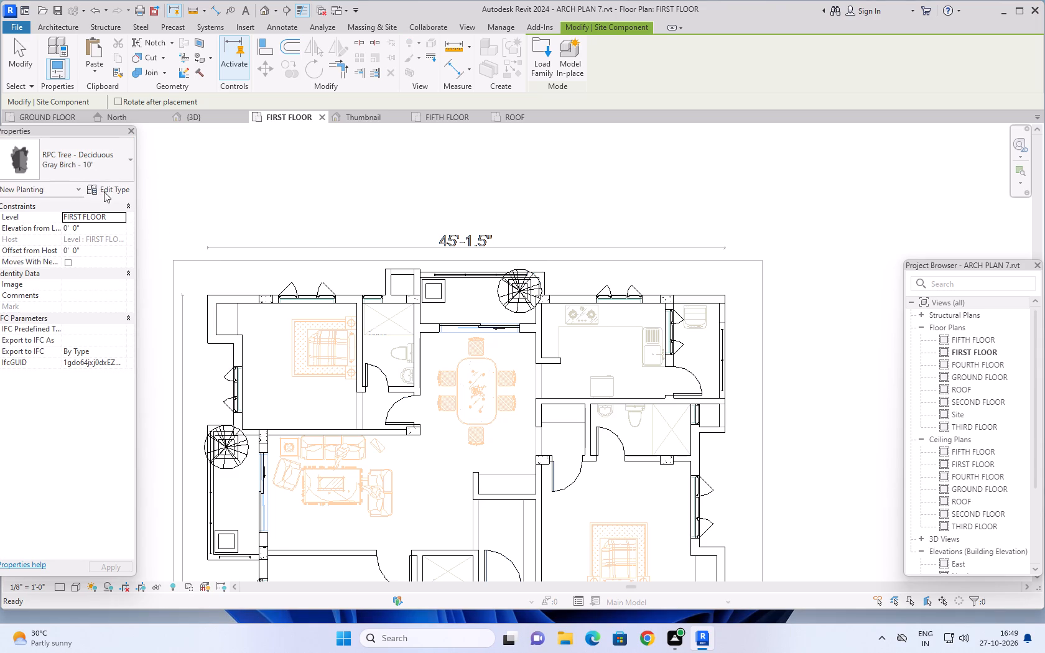
pyautogui.click(111, 190)
pyautogui.moveTo(488, 271); pyautogui.dragTo(468, 274)
pyautogui.moveTo(483, 274); pyautogui.dragTo(455, 276)
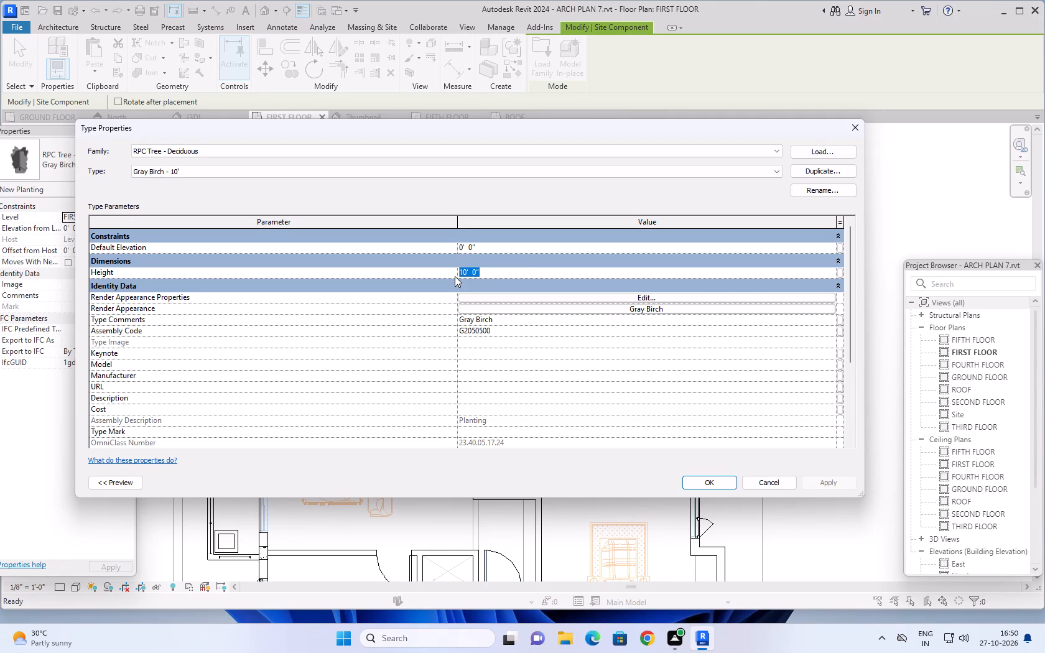
pyautogui.write("7'")
pyautogui.press('Return')
pyautogui.click(823, 484)
pyautogui.click(708, 480)
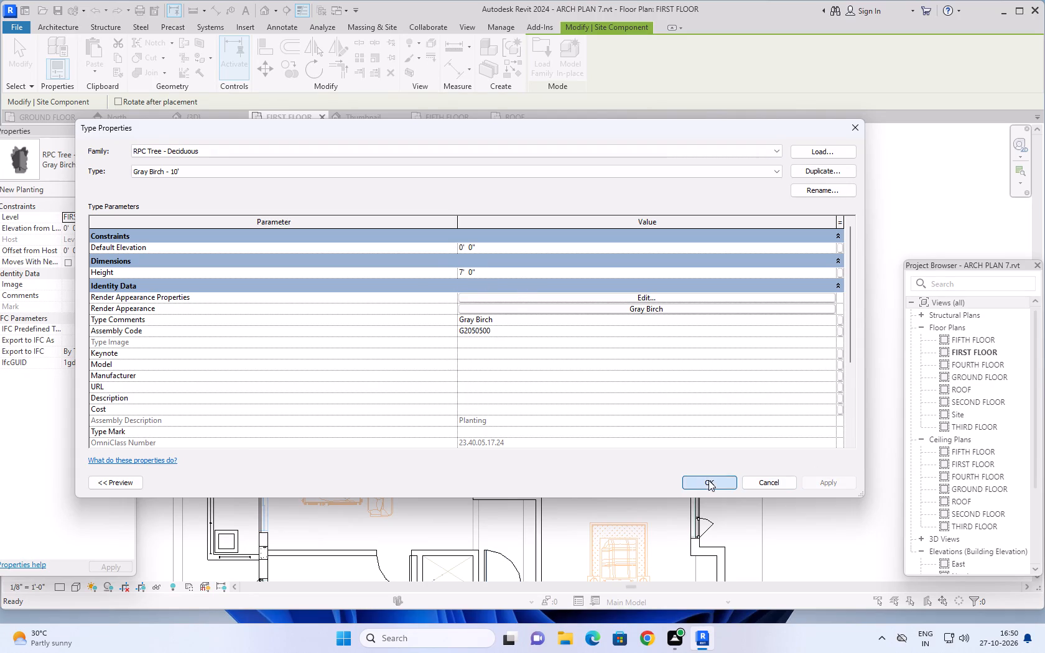
# Place the Gray Birch tree at the centre of the southern 2'X2' planter on the northern flat's west living-room balcony.
pyautogui.scroll(-1, 226, 497)
pyautogui.moveTo(235, 511); pyautogui.dragTo(514, 412, button='middle')
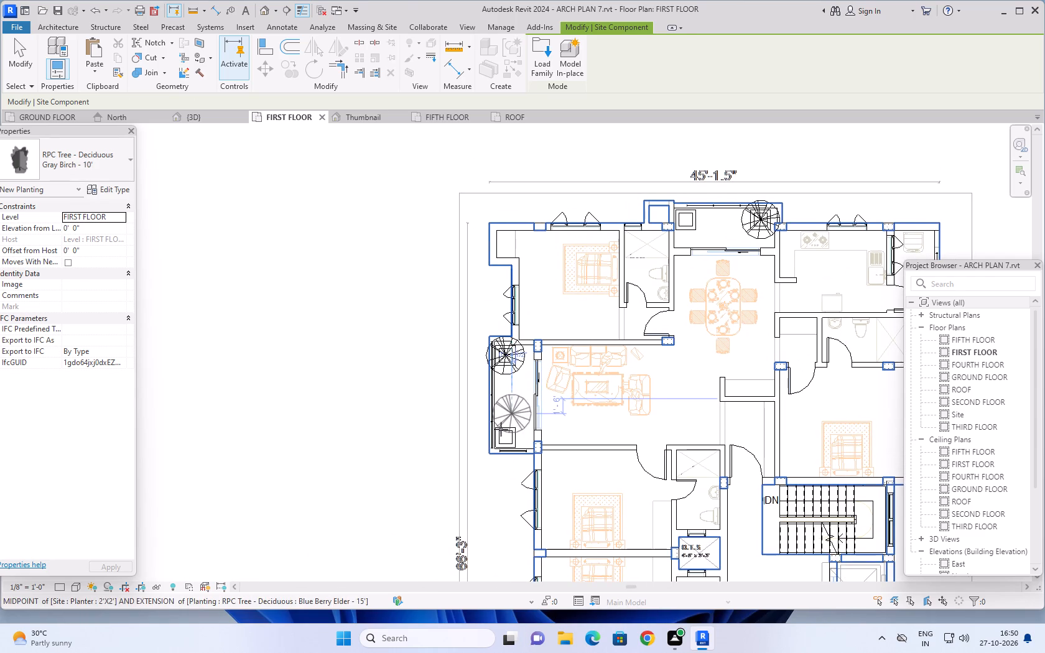
pyautogui.scroll(16, 501, 430)
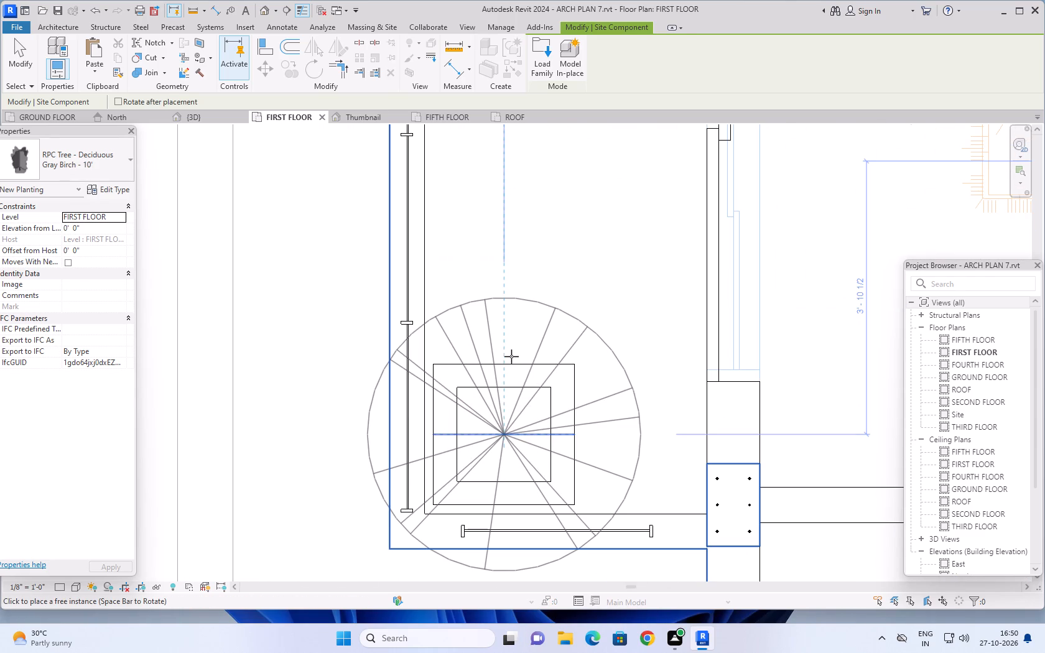
pyautogui.click(502, 428)
pyautogui.scroll(-10, 568, 294)
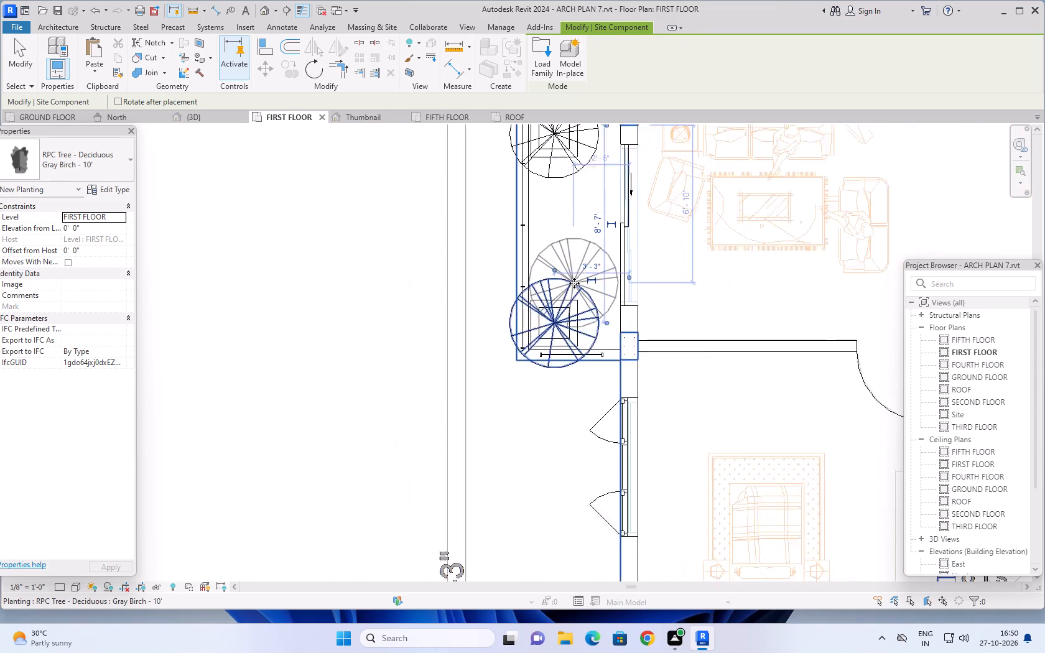
# Choose the RPC Tree - Conifer Red Cedar - 10' type for the north balcony's empty western planter.
pyautogui.scroll(-6, 574, 283)
pyautogui.moveTo(575, 281); pyautogui.dragTo(445, 483, button='middle')
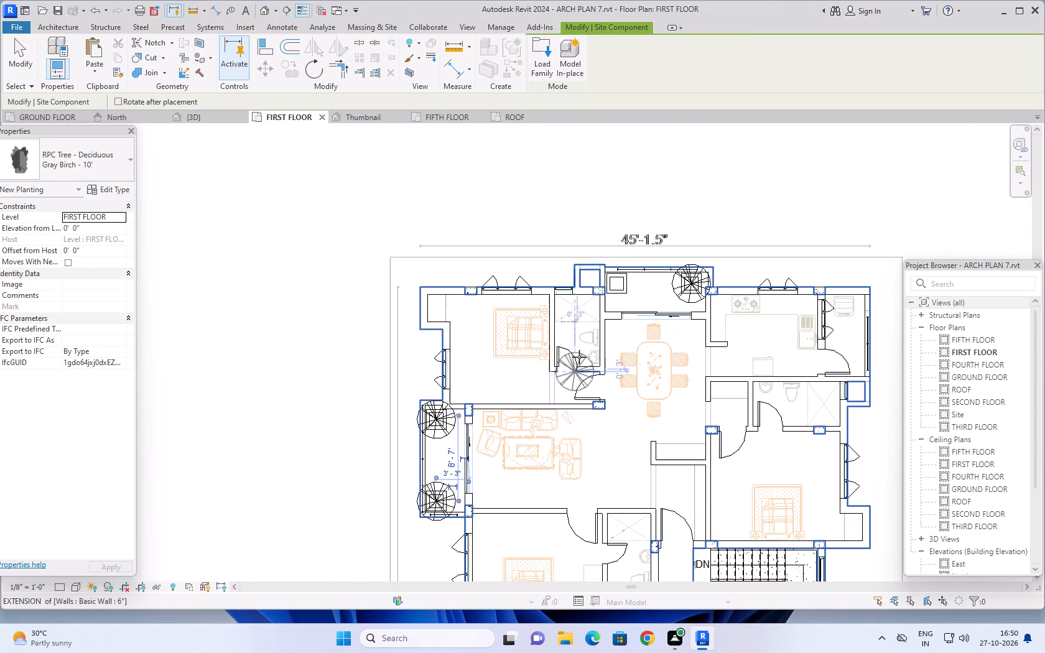
pyautogui.scroll(15, 611, 300)
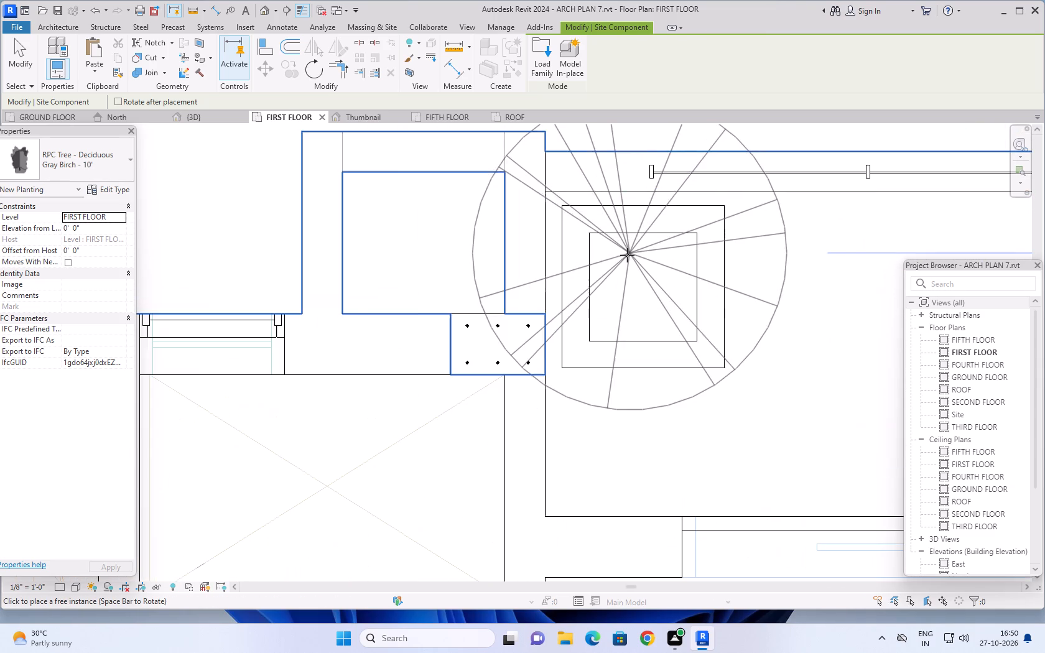
pyautogui.click(125, 162)
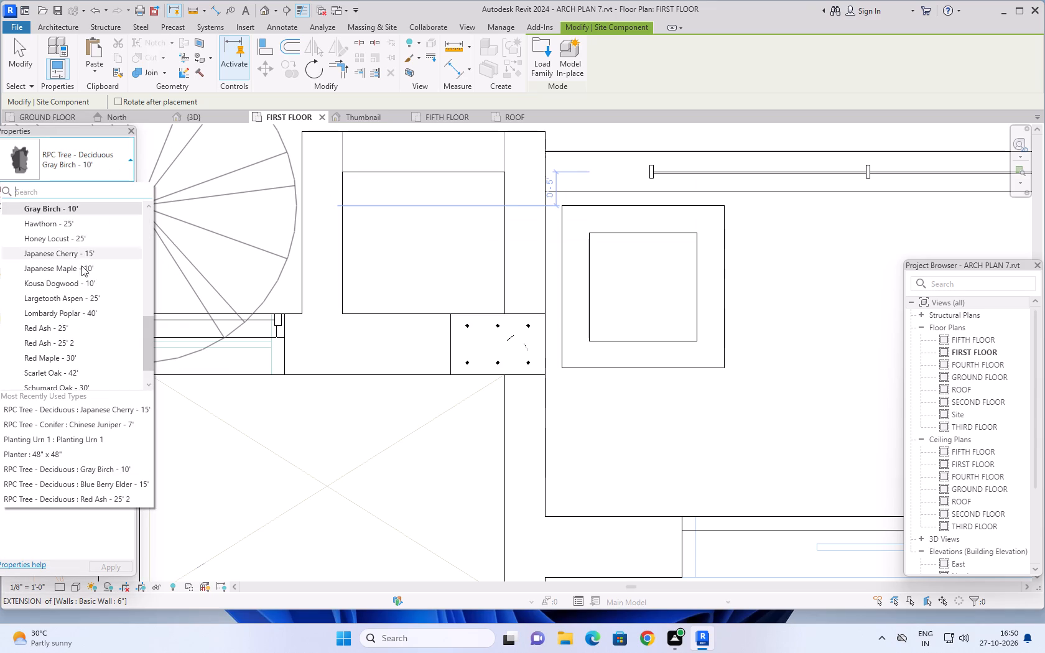
pyautogui.scroll(-1, 69, 331)
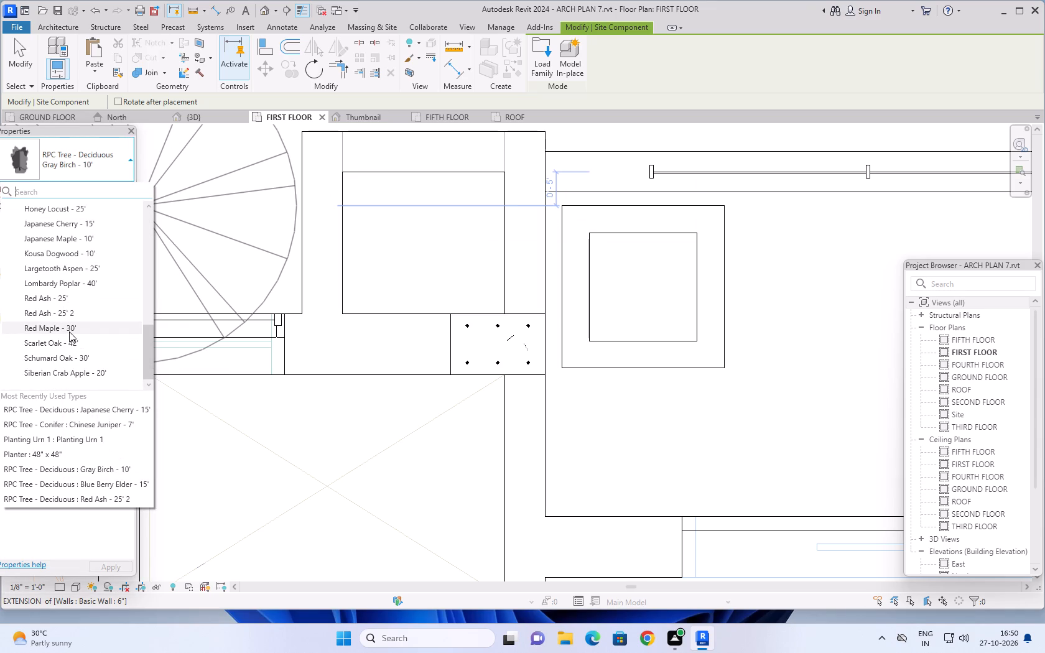
pyautogui.scroll(-4, 68, 341)
pyautogui.scroll(1, 75, 330)
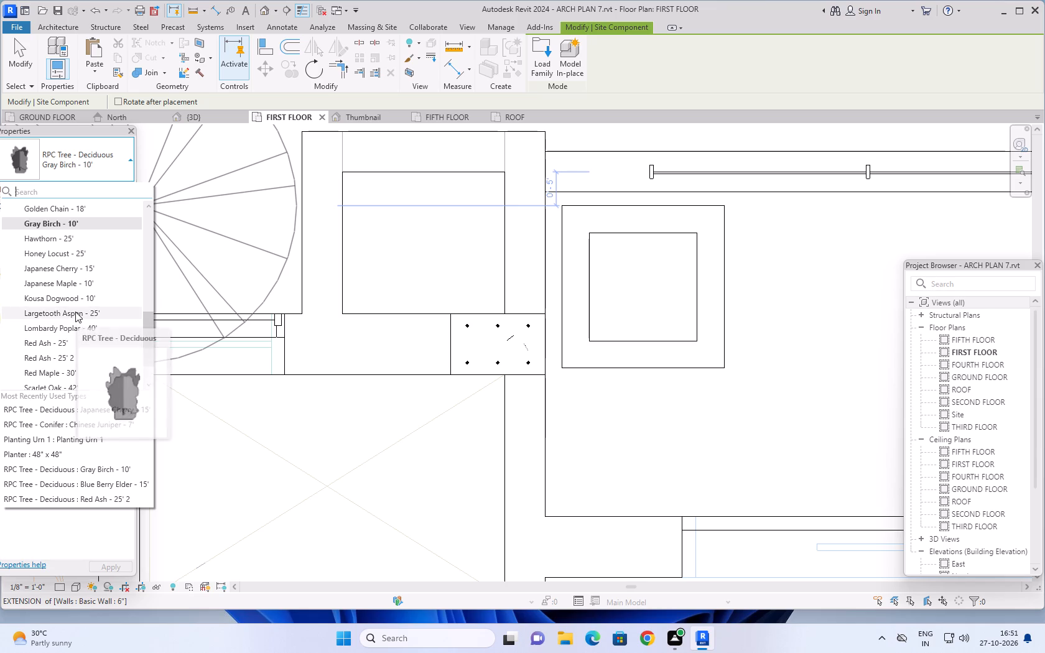
pyautogui.scroll(1, 75, 280)
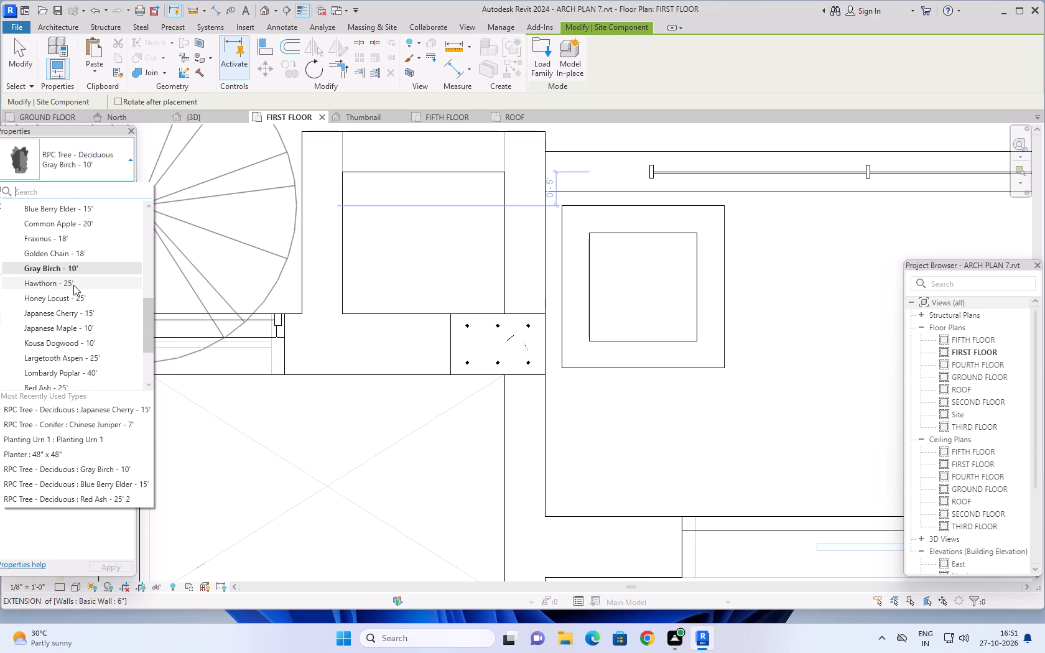
pyautogui.scroll(2, 73, 285)
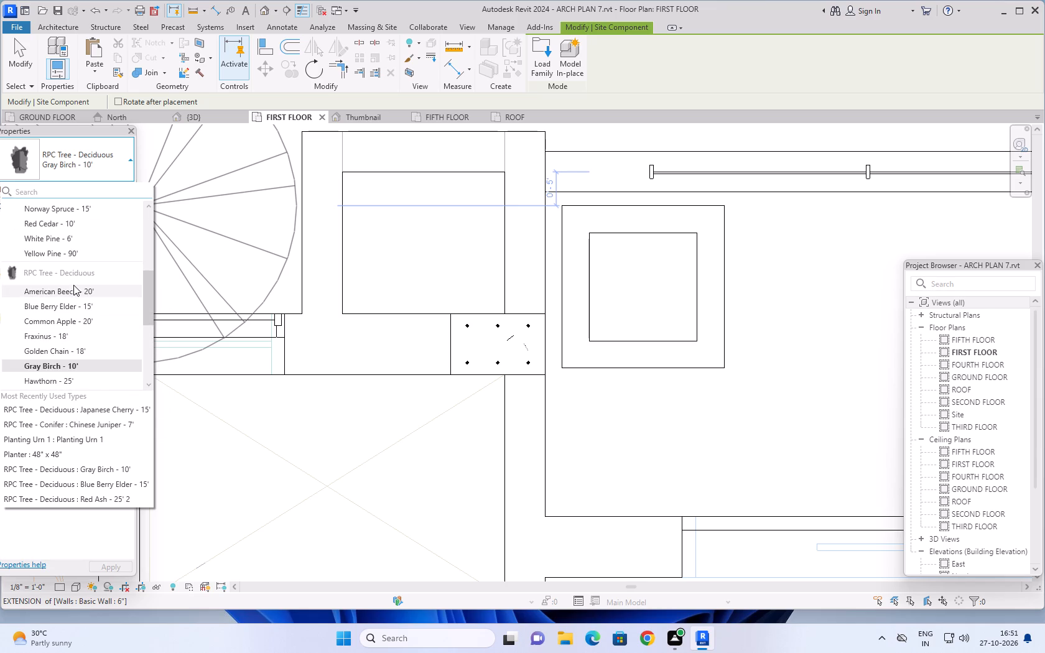
pyautogui.scroll(3, 73, 285)
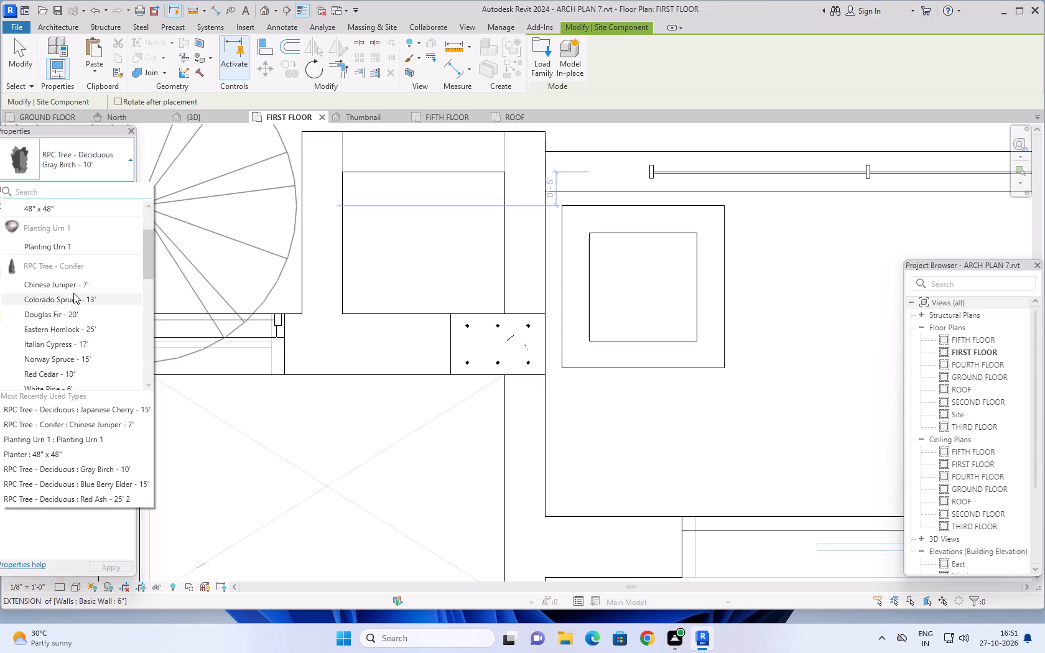
pyautogui.scroll(1, 73, 293)
pyautogui.scroll(-3, 73, 293)
pyautogui.scroll(1, 75, 297)
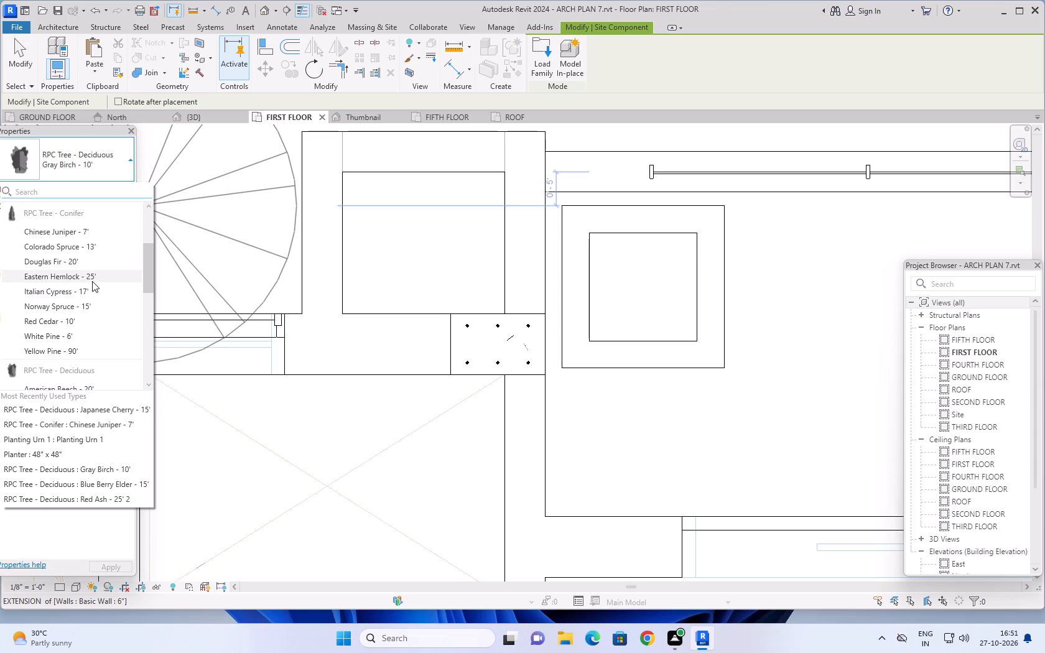
pyautogui.click(85, 322)
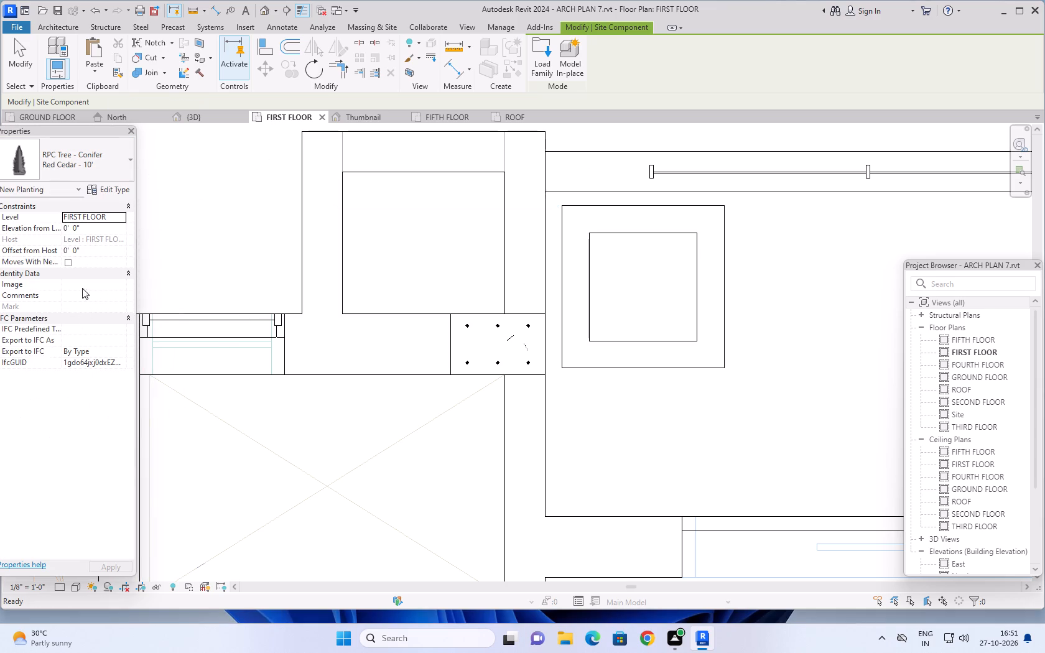
# Set the Red Cedar - 10' type's height to 7'.
pyautogui.click(114, 188)
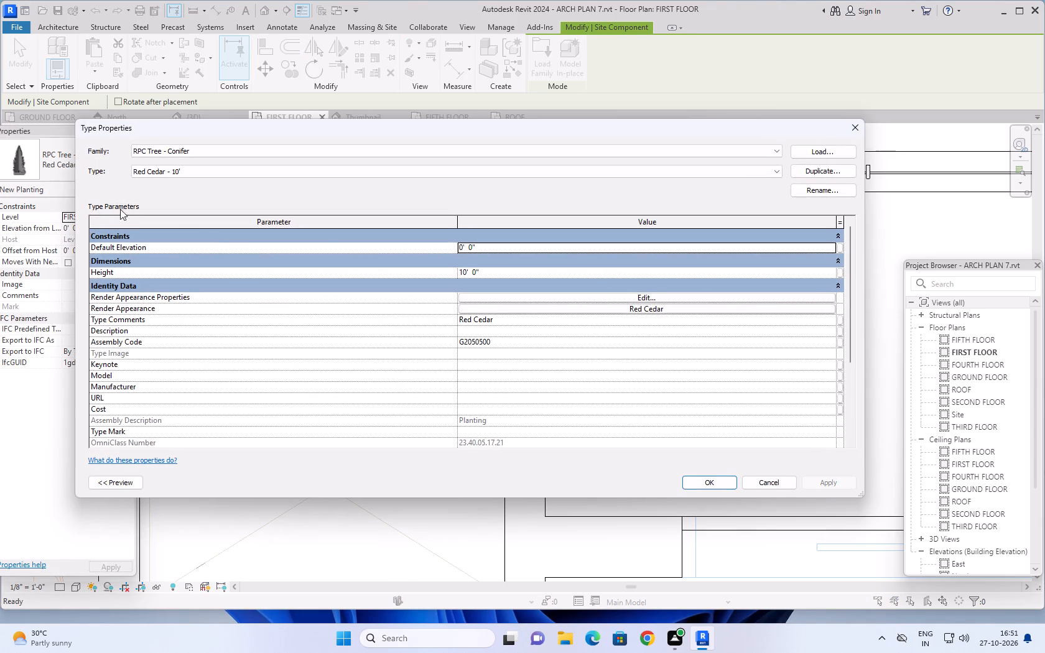
pyautogui.click(499, 275)
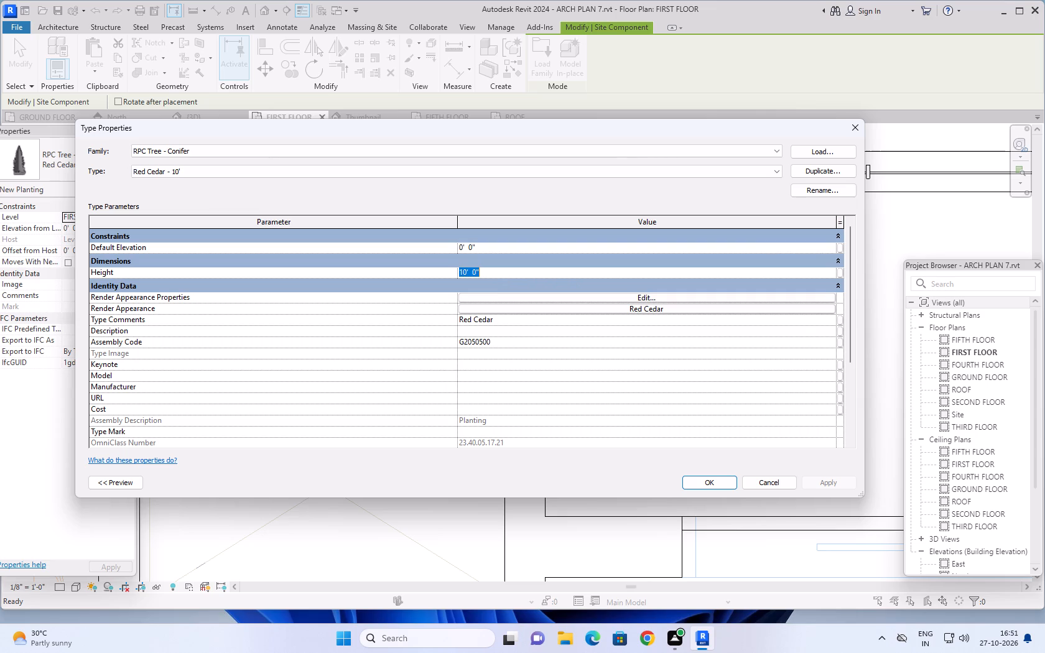
pyautogui.write("7'")
pyautogui.press('Return')
pyautogui.click(824, 481)
pyautogui.click(698, 482)
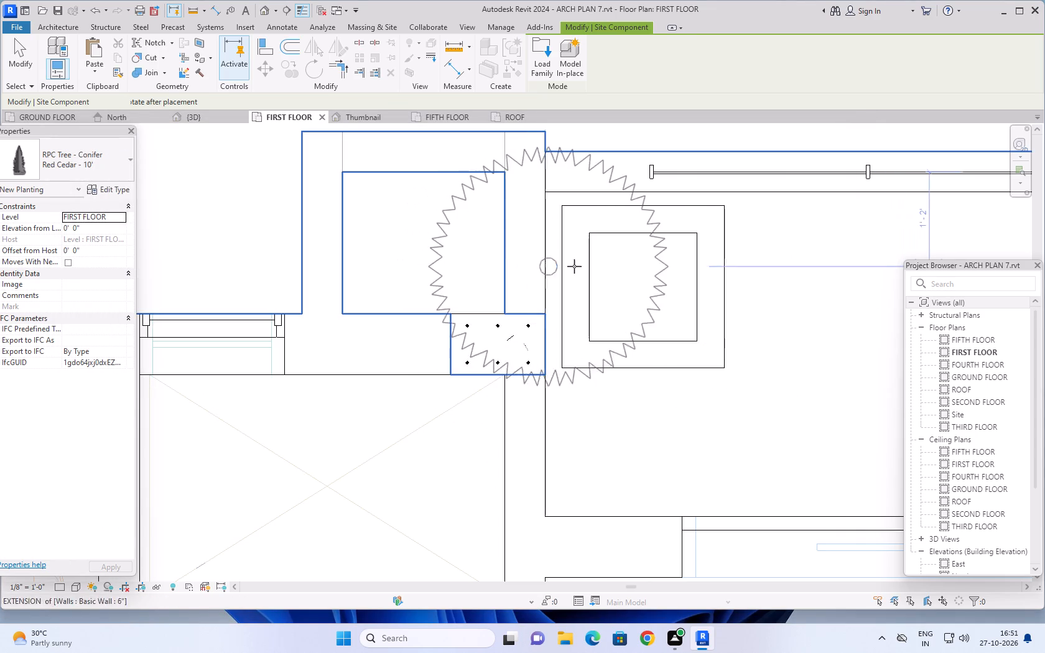
# Place the Red Cedar tree at the centre of the western 2'X2' planter on the north balcony.
pyautogui.scroll(-5, 616, 282)
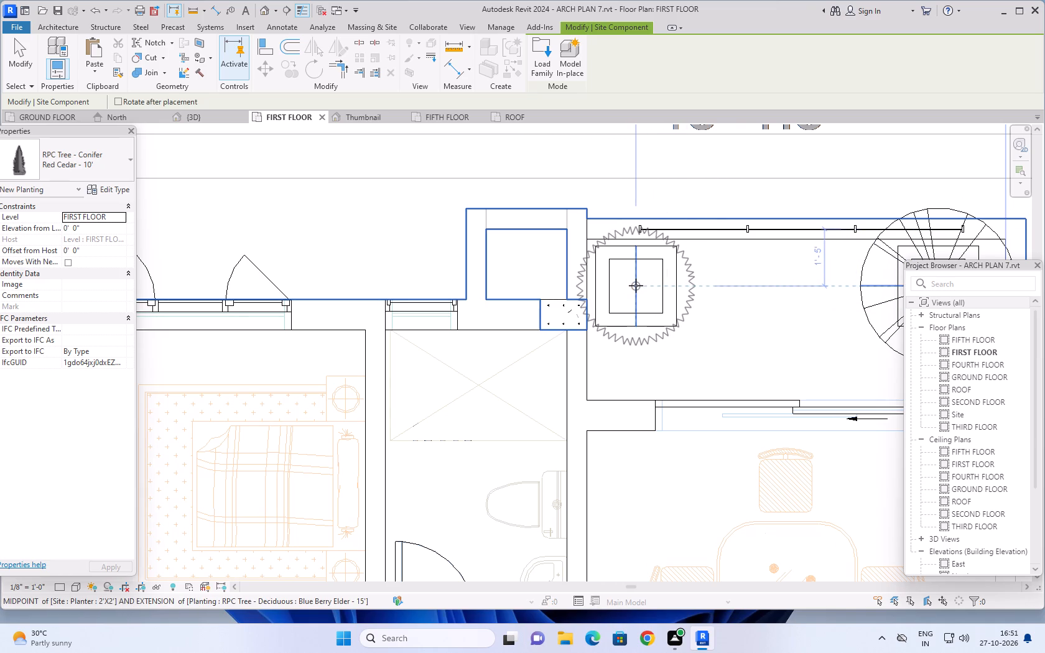
pyautogui.click(636, 285)
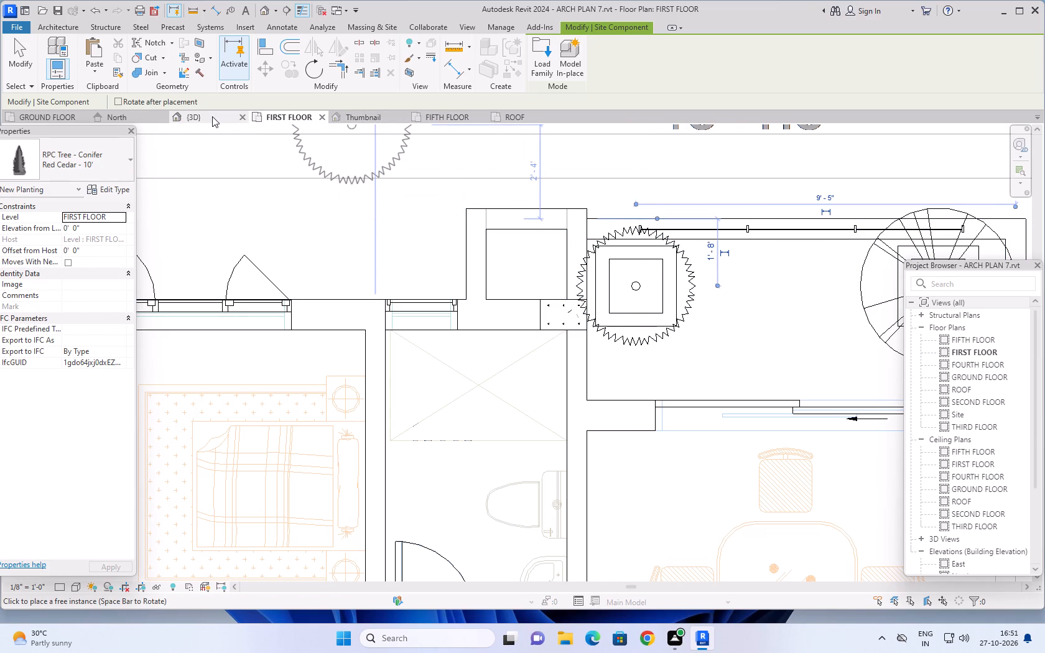
# Examine the planted first-floor balconies on the building's west and north sides in the 3D view.
pyautogui.click(212, 116)
pyautogui.scroll(-1, 588, 363)
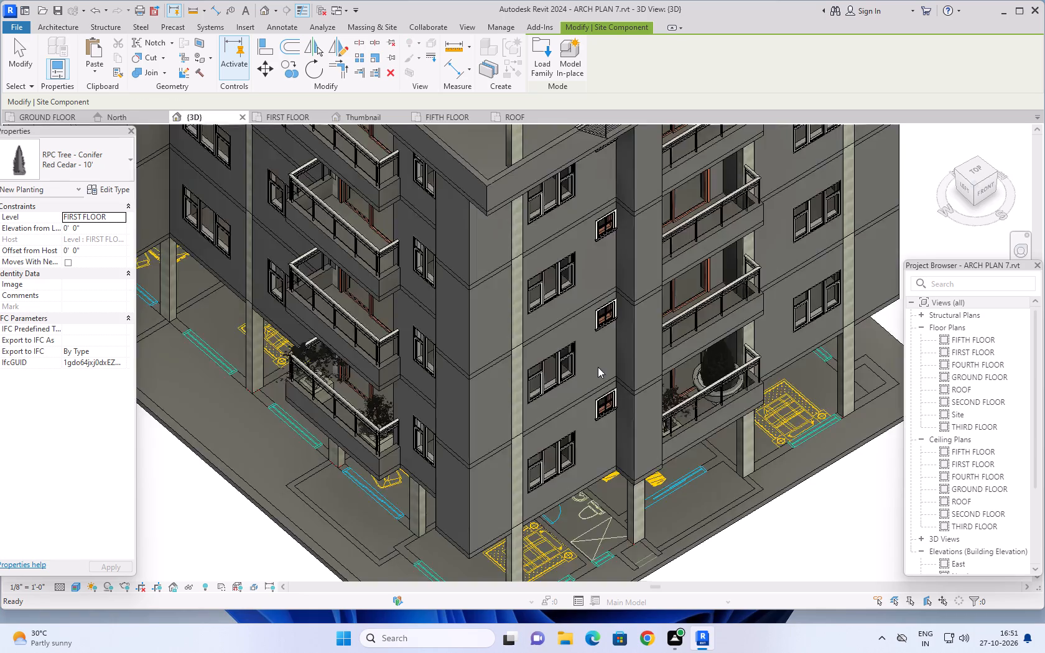
pyautogui.scroll(-2, 598, 367)
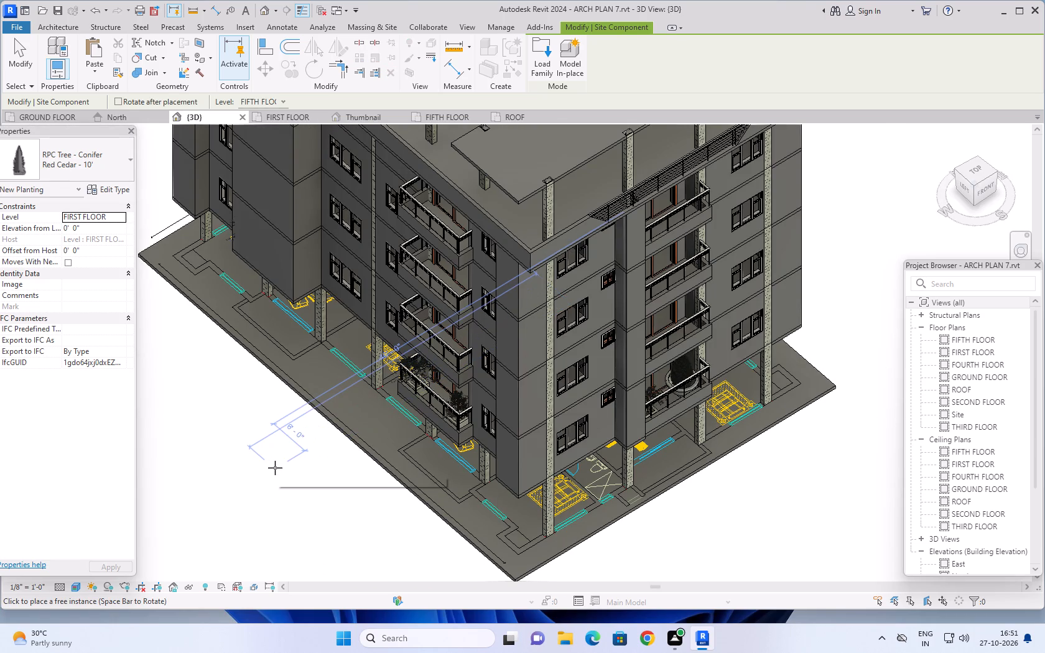
pyautogui.press('Escape')
pyautogui.keyDown('shift'); pyautogui.moveTo(275, 468); pyautogui.dragTo(356, 467, button='middle'); pyautogui.keyUp('shift')
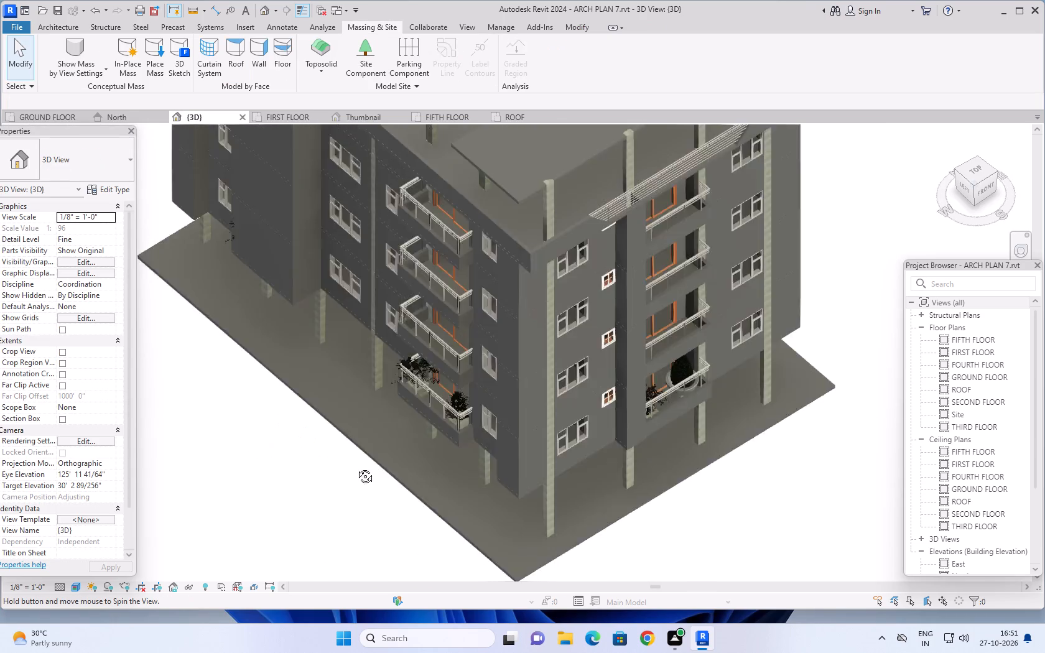
pyautogui.keyDown('shift'); pyautogui.moveTo(356, 467); pyautogui.dragTo(515, 420, button='middle'); pyautogui.keyUp('shift')
pyautogui.moveTo(560, 445); pyautogui.dragTo(519, 299, button='middle')
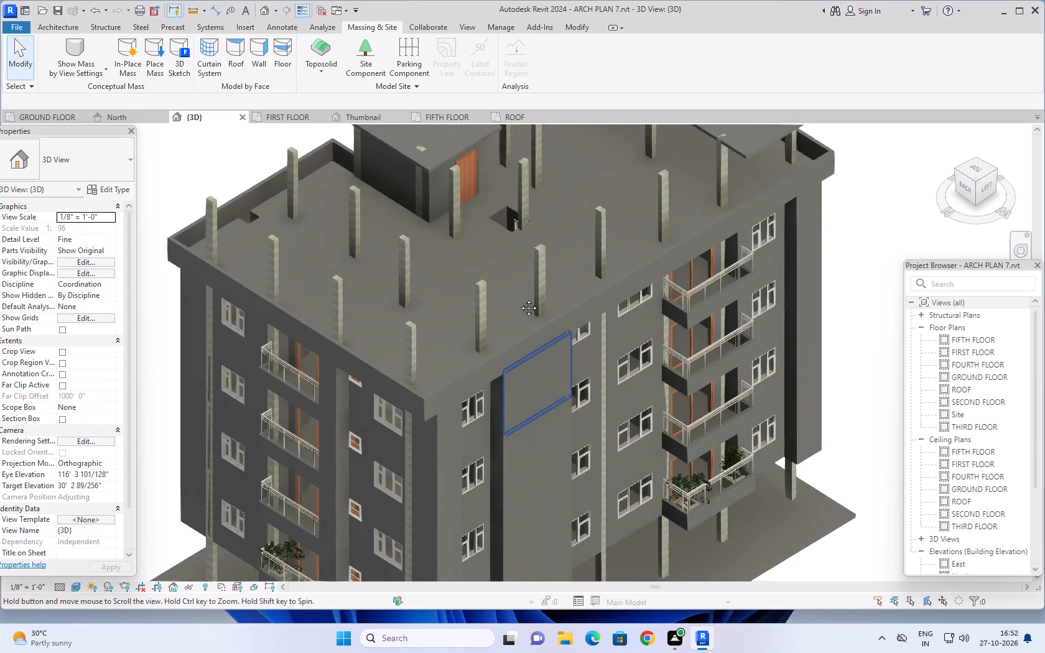
pyautogui.moveTo(519, 299); pyautogui.dragTo(519, 267, button='middle')
pyautogui.middleClick(519, 261)
pyautogui.moveTo(563, 436); pyautogui.dragTo(560, 402, button='middle')
pyautogui.keyDown('shift'); pyautogui.middleClick(560, 394); pyautogui.keyUp('shift')
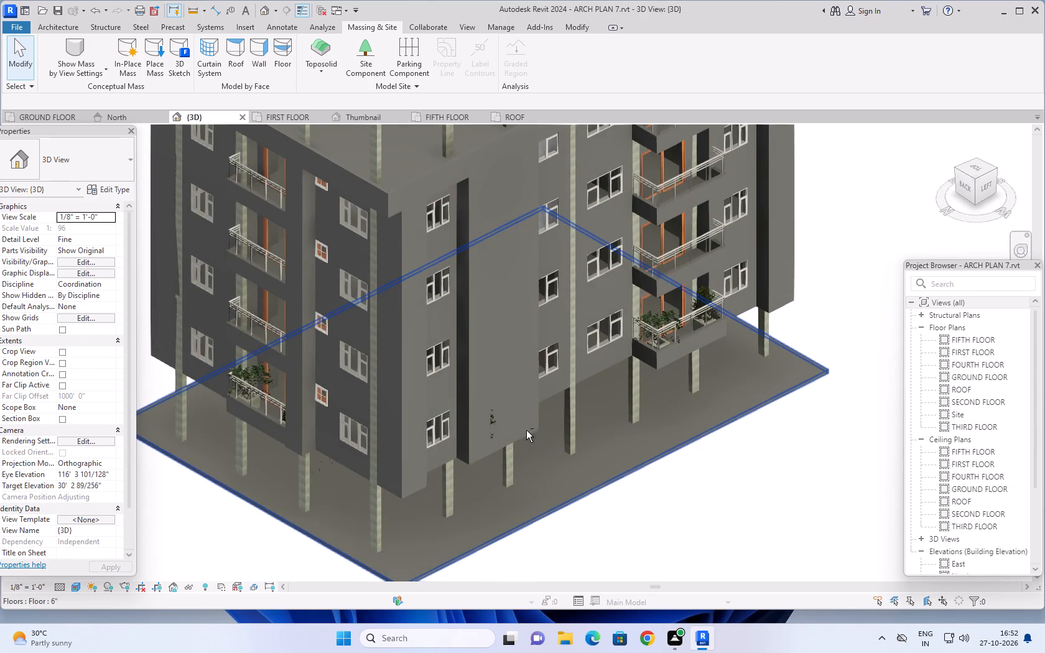
pyautogui.scroll(5, 498, 422)
pyautogui.moveTo(542, 439); pyautogui.dragTo(540, 439, button='middle')
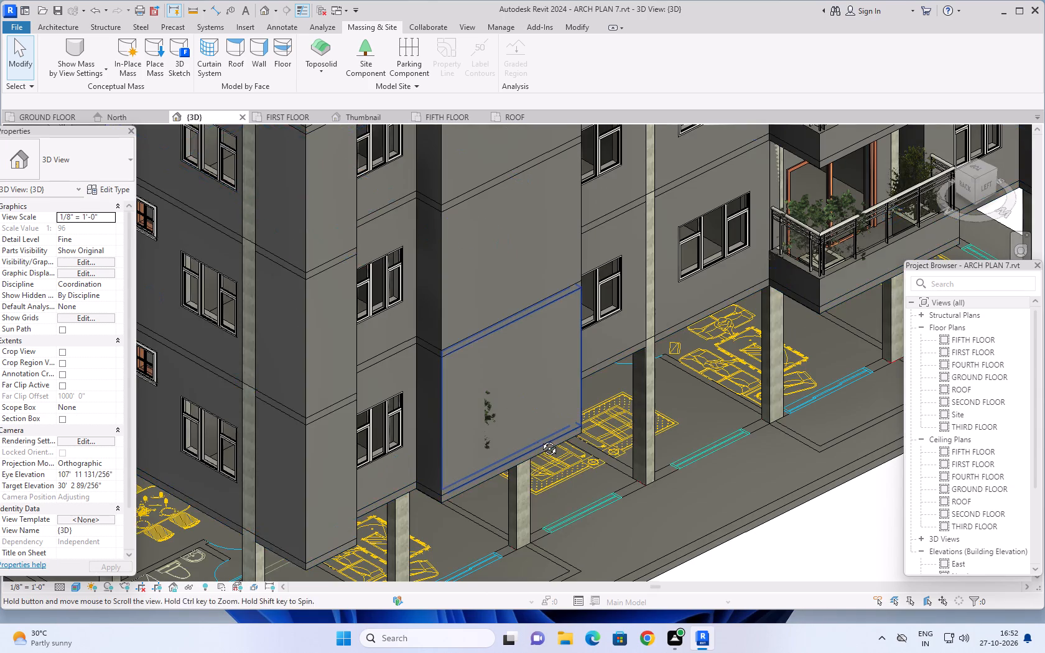
pyautogui.moveTo(540, 439); pyautogui.dragTo(636, 447, button='middle')
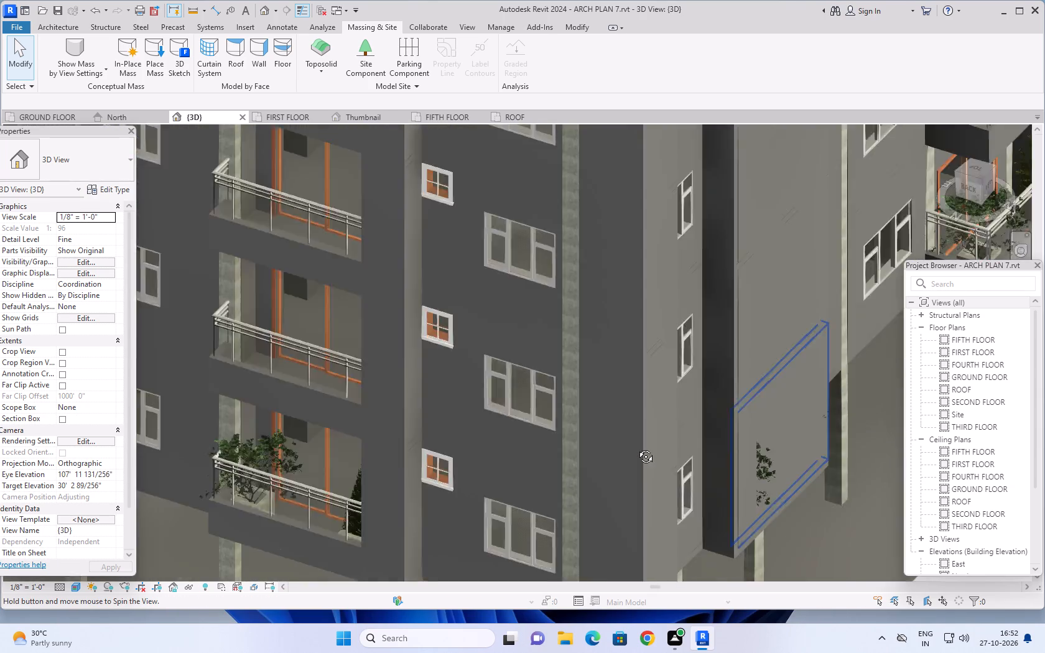
pyautogui.moveTo(636, 447); pyautogui.dragTo(657, 445, button='middle')
pyautogui.scroll(-2, 651, 442)
pyautogui.moveTo(628, 443); pyautogui.dragTo(620, 439, button='middle')
pyautogui.moveTo(568, 400); pyautogui.dragTo(495, 328, button='middle')
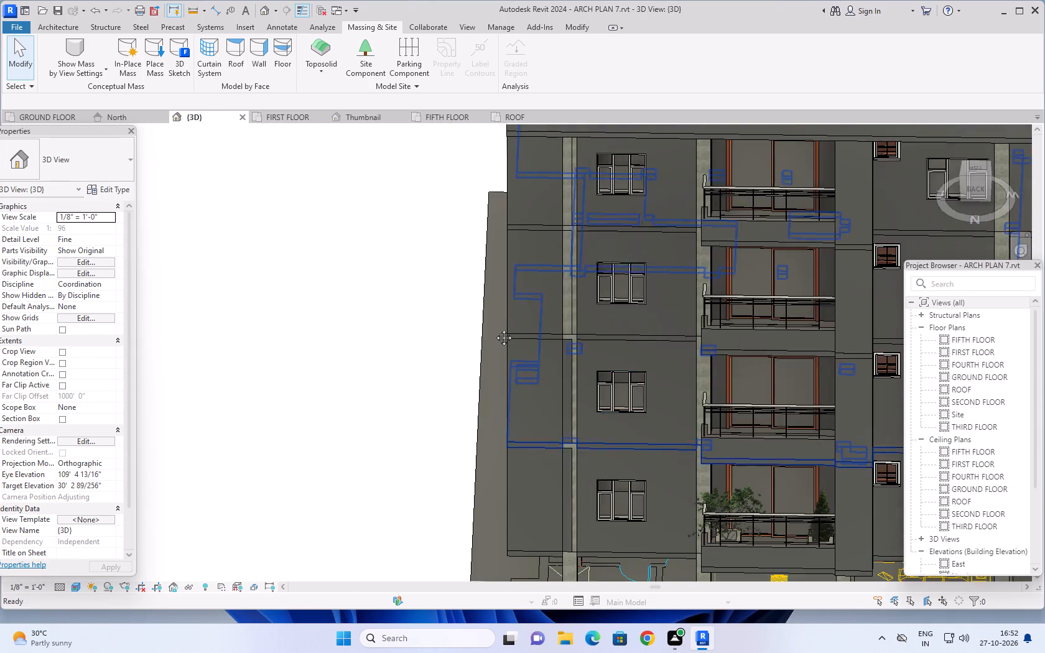
pyautogui.moveTo(495, 328); pyautogui.dragTo(459, 302, button='middle')
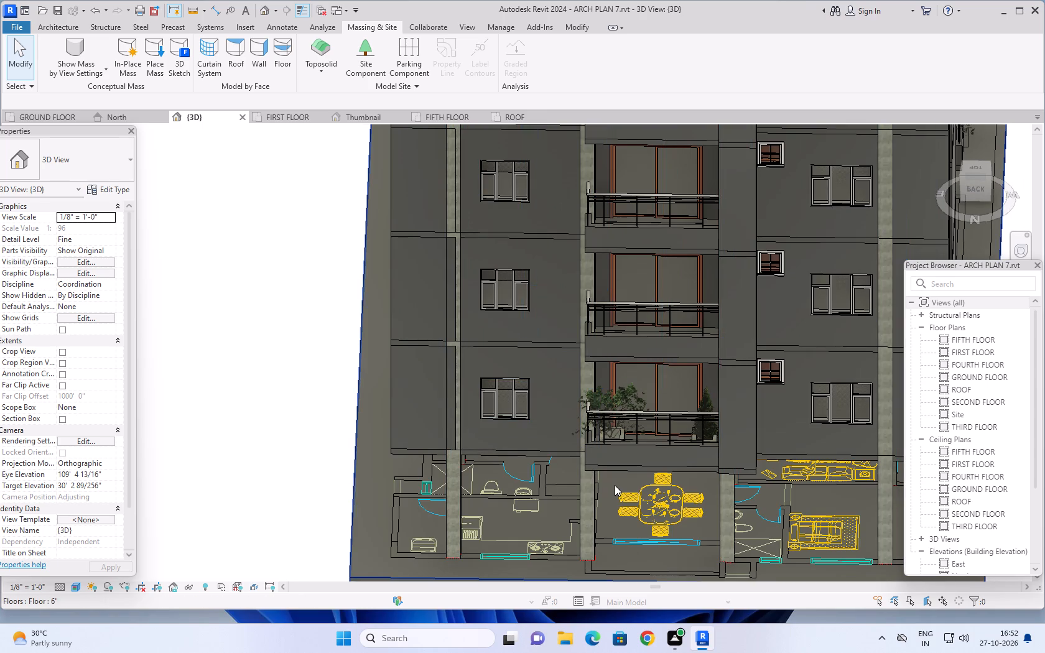
pyautogui.scroll(5, 701, 422)
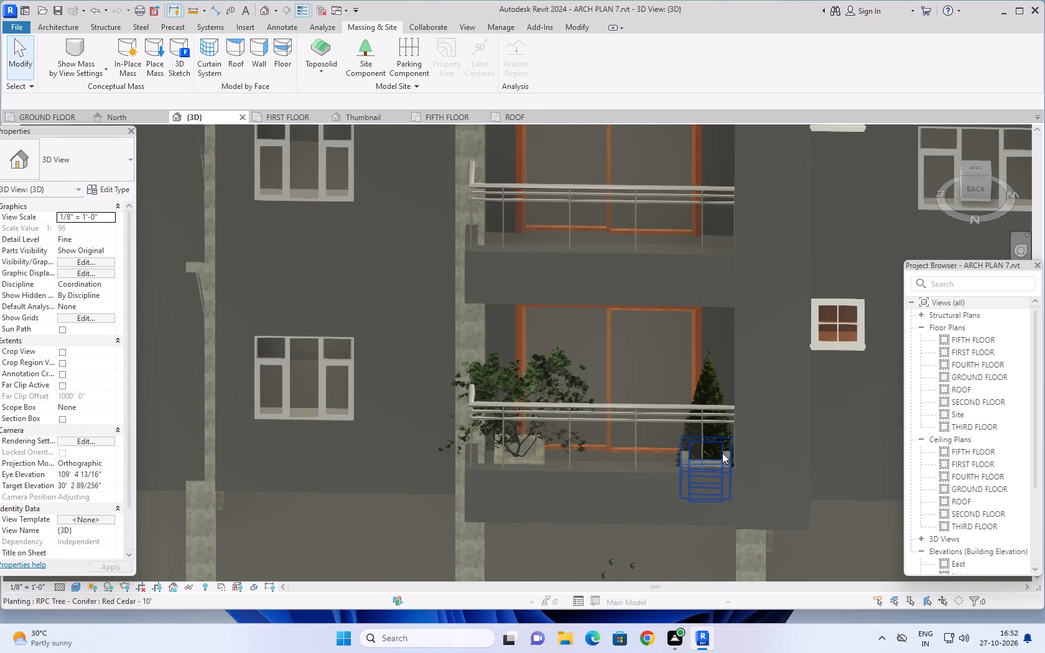
pyautogui.scroll(-11, 718, 448)
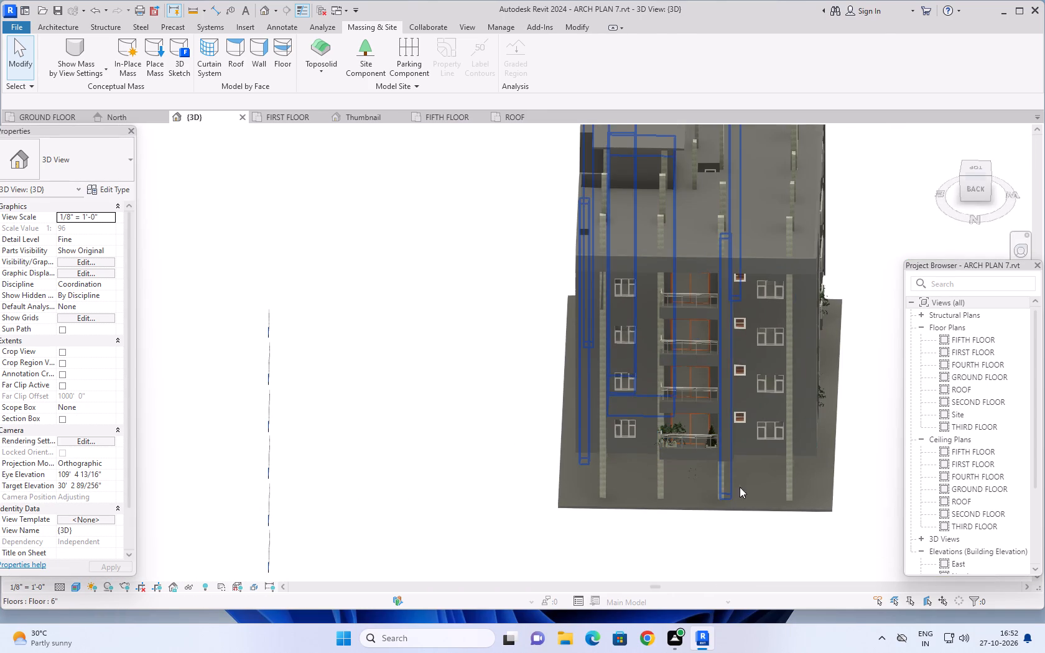
# Make the four 6" walls enclosing the northern stack of west living-room balconies Unconnected at the top, with a height of 2'.
pyautogui.keyDown('shift'); pyautogui.moveTo(754, 514); pyautogui.dragTo(564, 488, button='middle'); pyautogui.keyUp('shift')
pyautogui.moveTo(593, 428); pyautogui.dragTo(610, 460, button='middle')
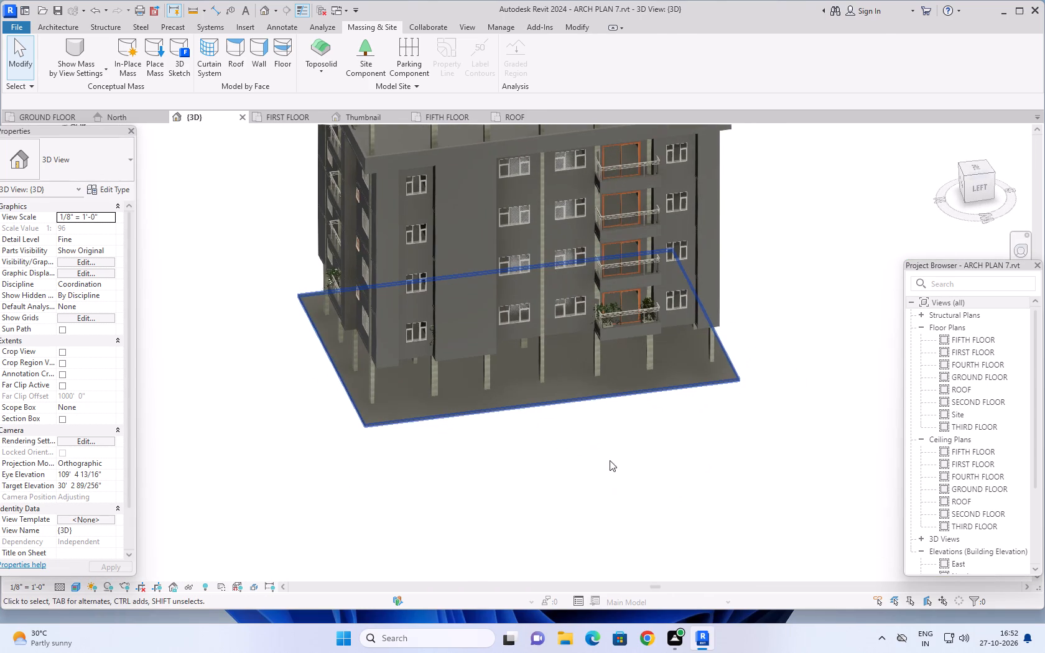
pyautogui.moveTo(610, 460); pyautogui.dragTo(622, 504, button='middle')
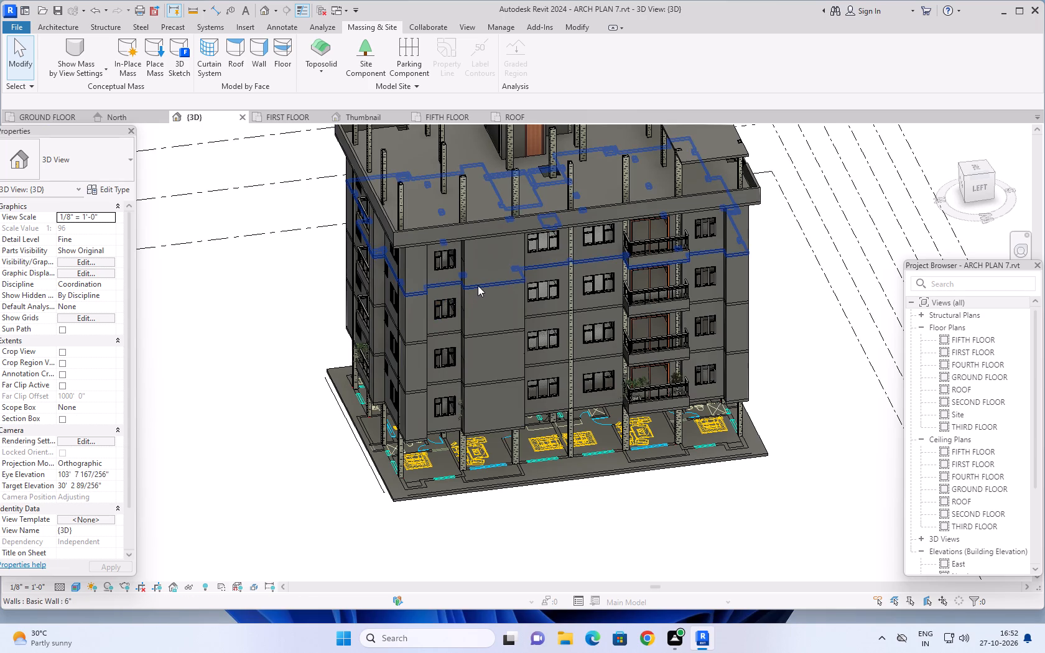
pyautogui.click(479, 267)
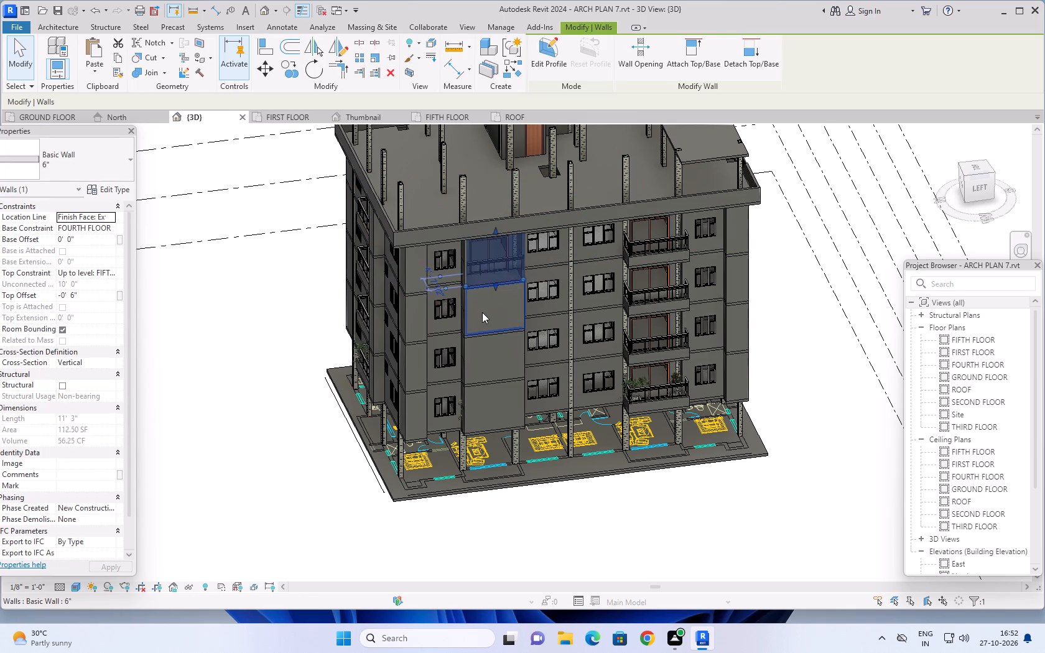
pyautogui.scroll(4, 482, 312)
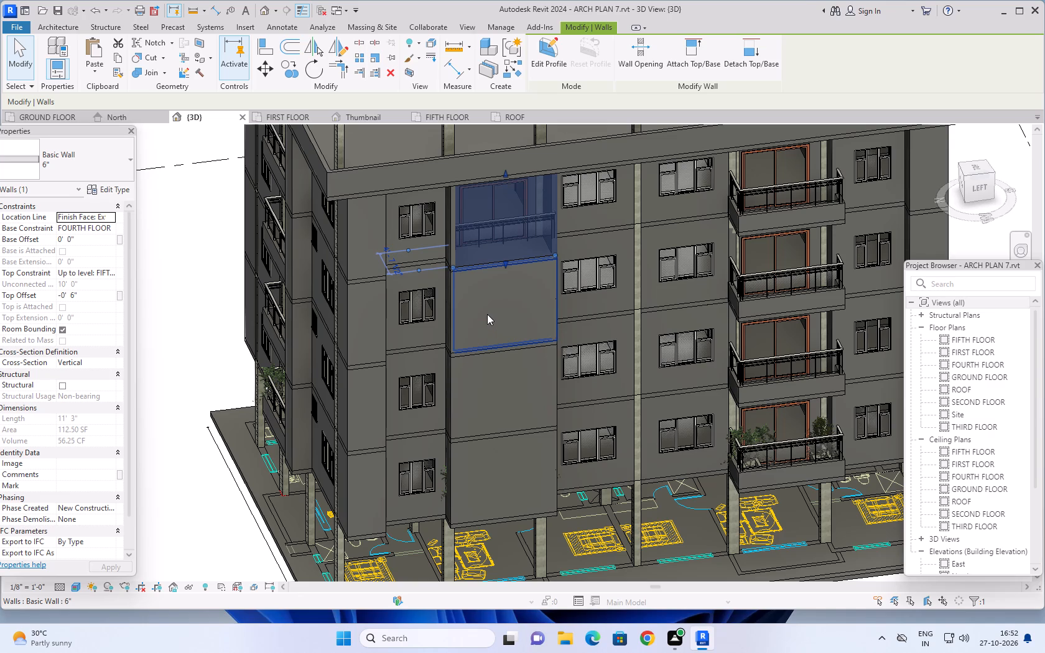
pyautogui.keyDown('ctrl'); pyautogui.click(488, 316); pyautogui.keyUp('ctrl')
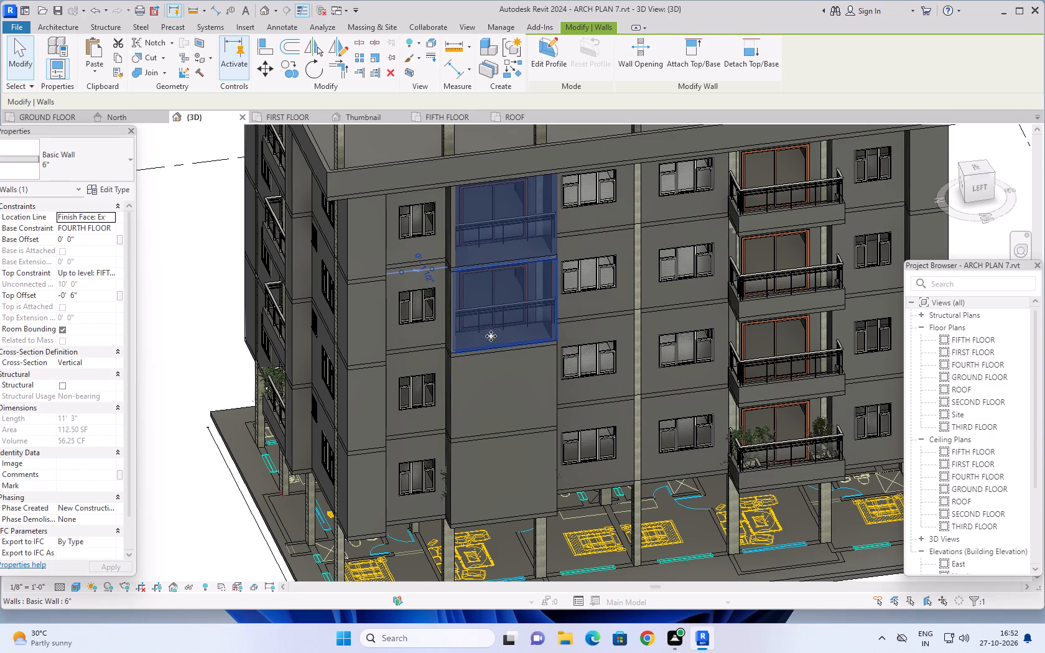
pyautogui.keyDown('ctrl'); pyautogui.click(495, 398); pyautogui.keyUp('ctrl')
pyautogui.keyDown('ctrl'); pyautogui.click(492, 468); pyautogui.keyUp('ctrl')
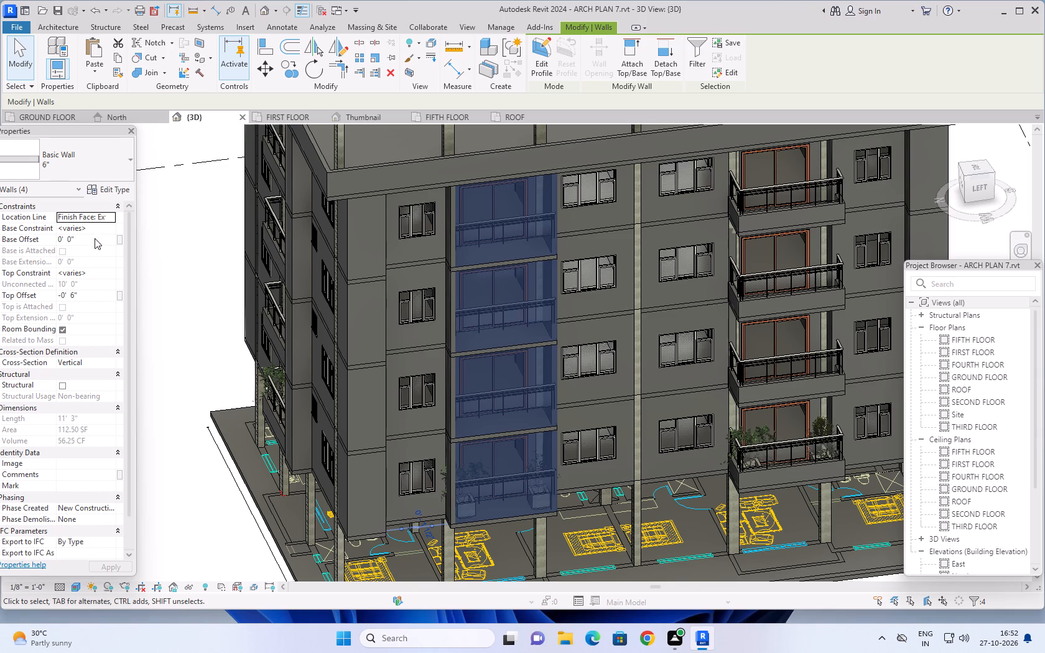
pyautogui.click(111, 271)
pyautogui.click(112, 282)
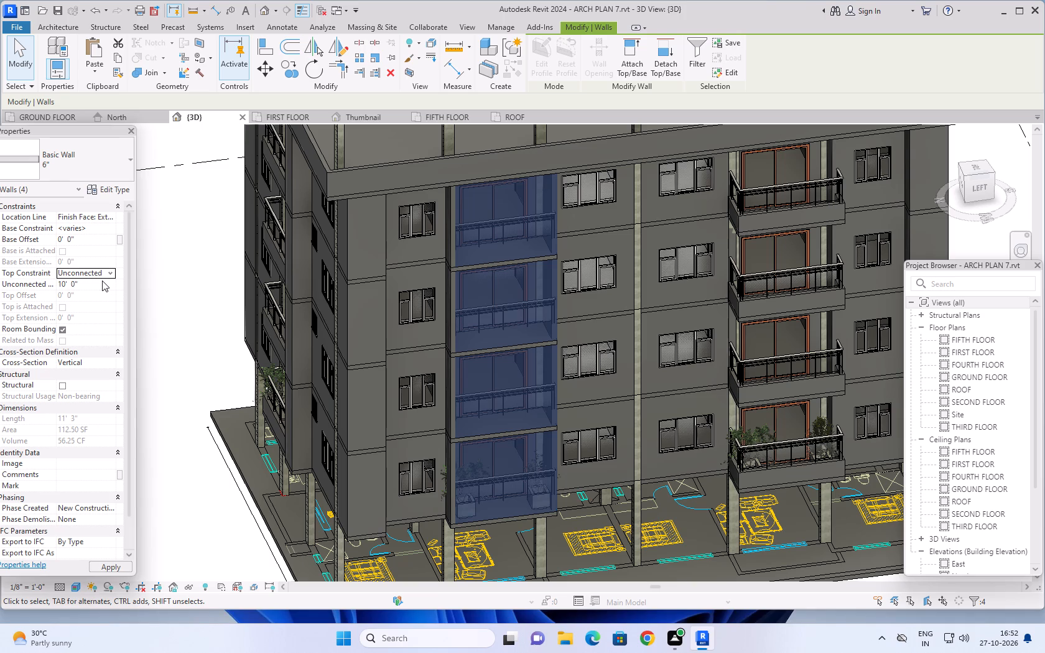
pyautogui.click(100, 281)
pyautogui.write("2'")
pyautogui.press('Return')
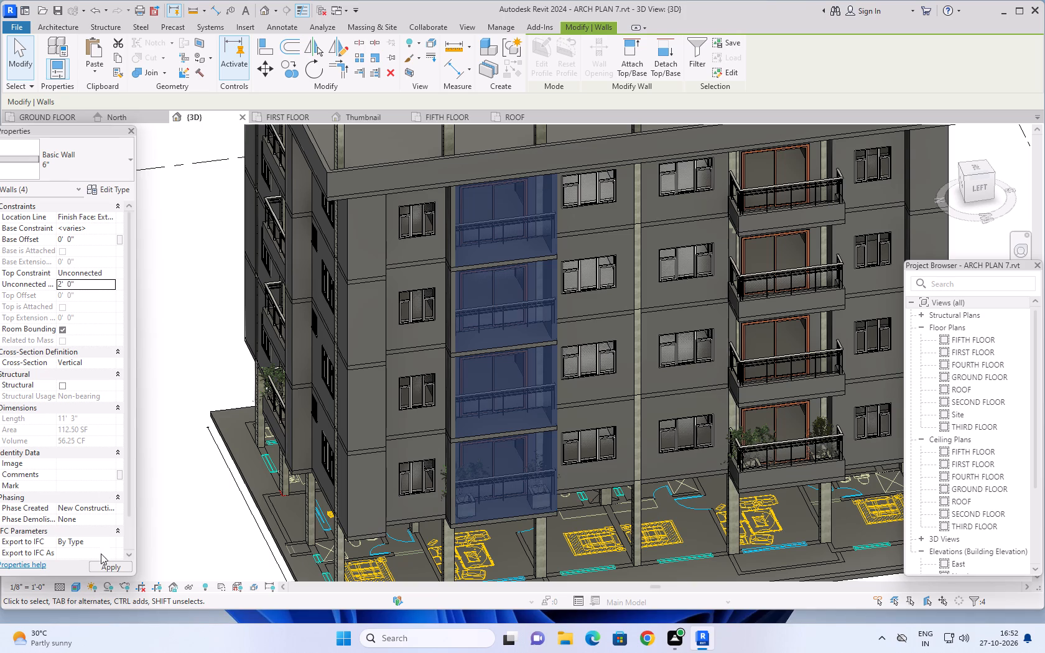
pyautogui.click(105, 567)
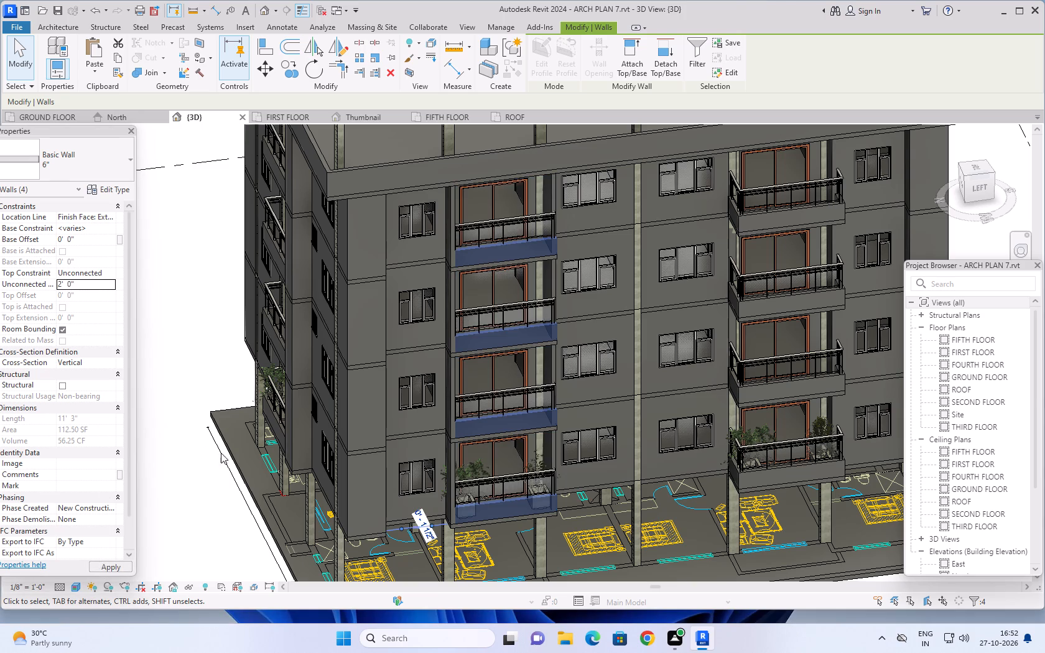
pyautogui.press('Escape')
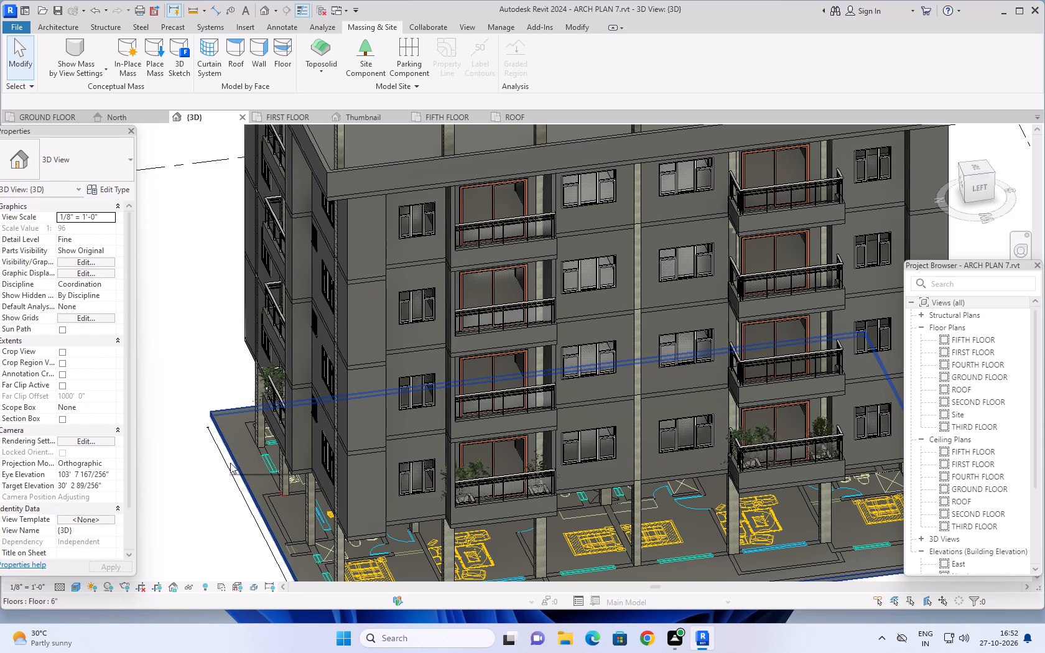
pyautogui.press('Escape')
pyautogui.press('Escape')
# Examine the west facade's balconies, their low front walls and the first-floor planters in the 3D view.
pyautogui.moveTo(177, 509); pyautogui.dragTo(200, 453, button='middle')
pyautogui.moveTo(210, 486); pyautogui.dragTo(186, 509, button='middle')
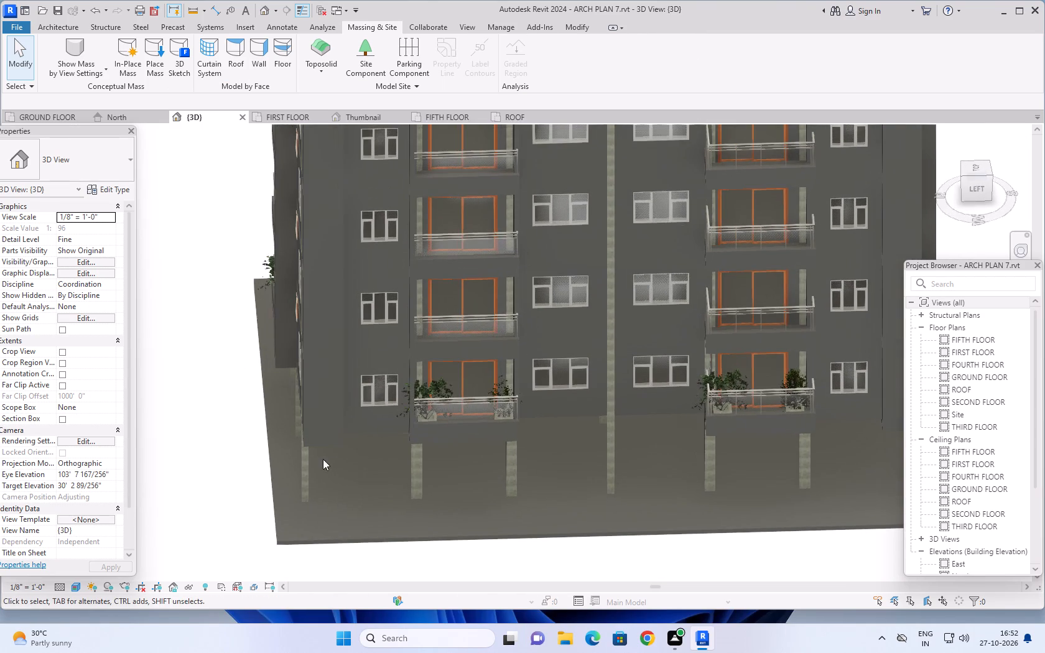
pyautogui.scroll(3, 381, 451)
pyautogui.keyDown('shift'); pyautogui.moveTo(442, 480); pyautogui.dragTo(388, 469, button='middle'); pyautogui.keyUp('shift')
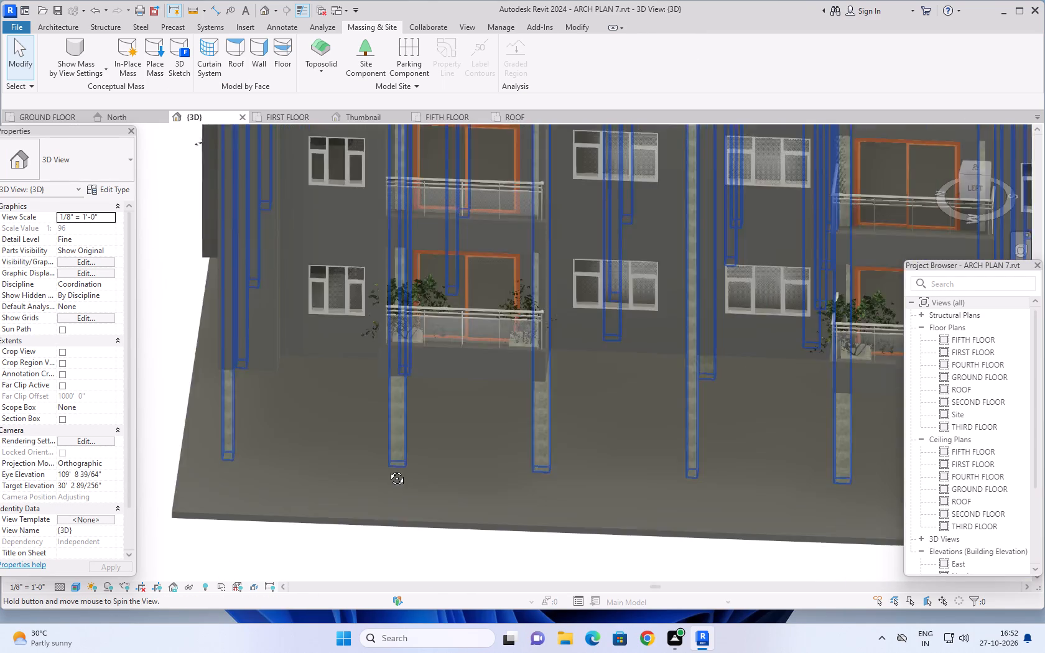
pyautogui.keyDown('shift'); pyautogui.moveTo(388, 469); pyautogui.dragTo(421, 470, button='middle'); pyautogui.keyUp('shift')
pyautogui.press('Escape')
pyautogui.press('Escape')
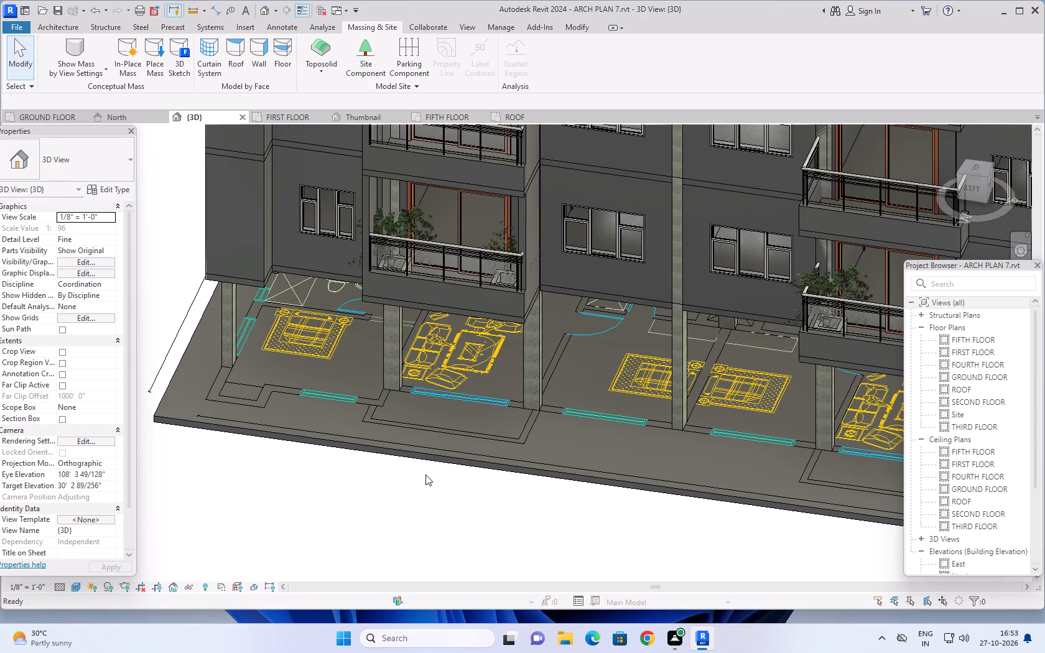
pyautogui.moveTo(454, 417); pyautogui.dragTo(419, 478, button='middle')
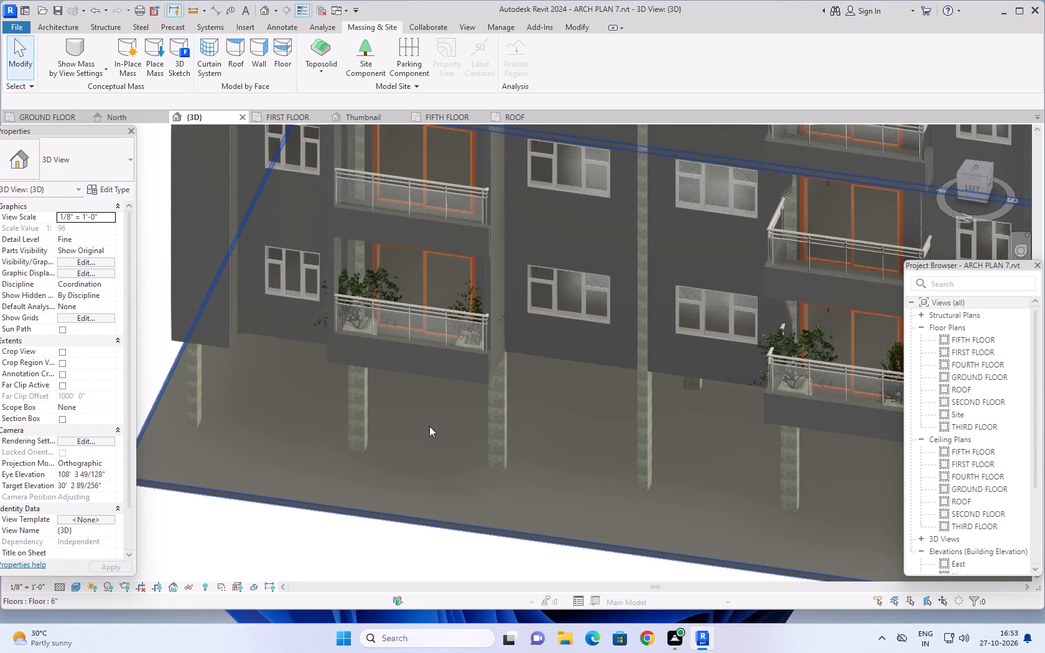
pyautogui.keyDown('shift'); pyautogui.moveTo(426, 408); pyautogui.dragTo(448, 376, button='middle'); pyautogui.keyUp('shift')
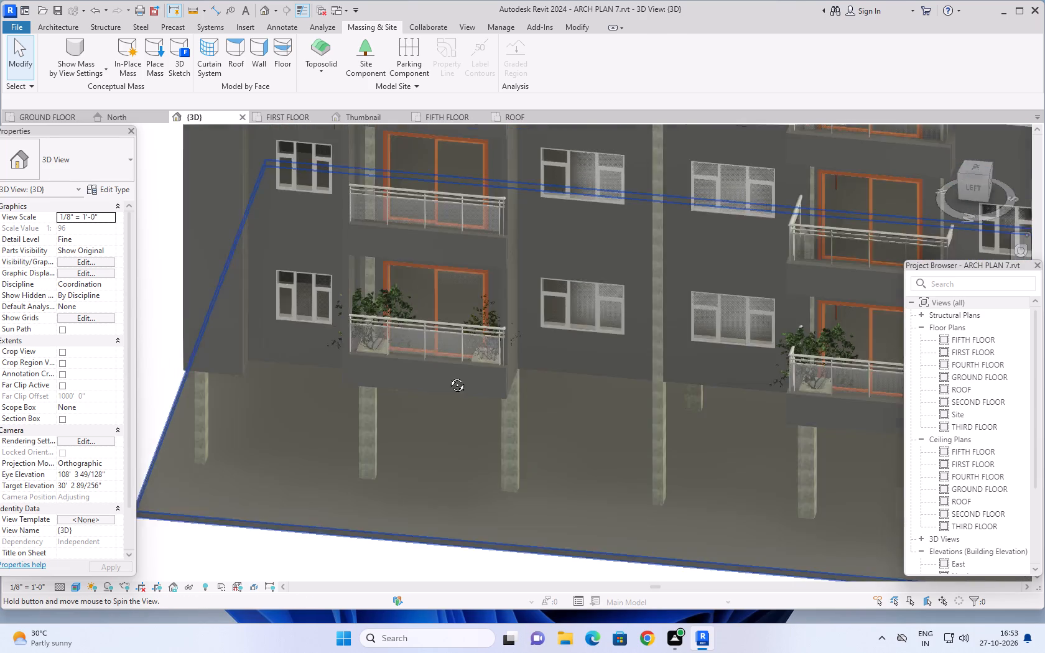
pyautogui.keyDown('shift'); pyautogui.moveTo(448, 376); pyautogui.dragTo(465, 364, button='middle'); pyautogui.keyUp('shift')
pyautogui.scroll(3, 467, 376)
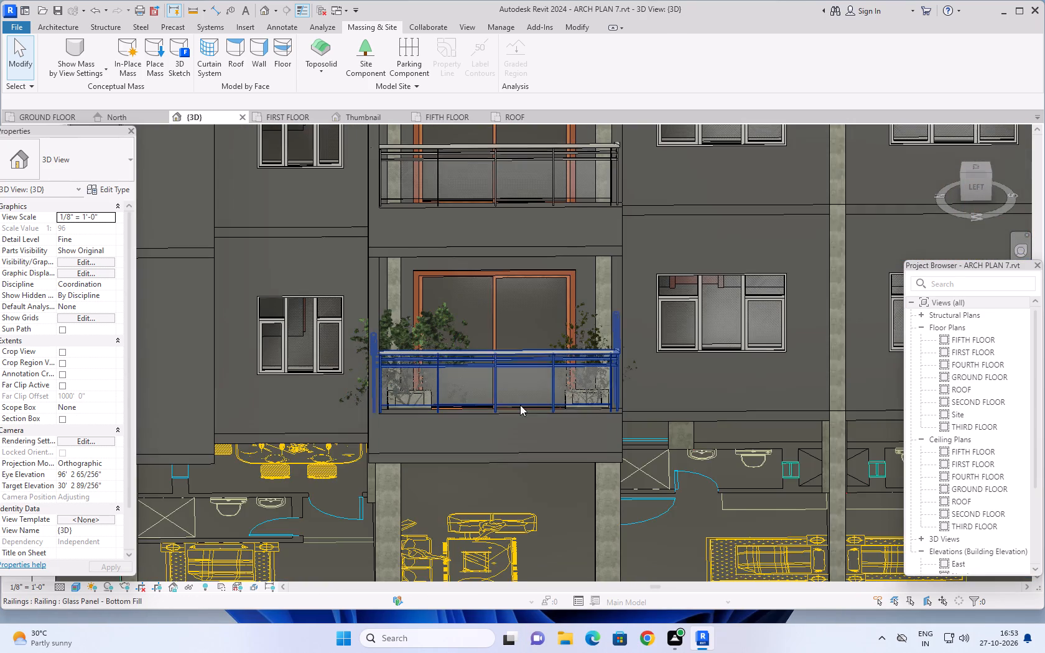
pyautogui.scroll(-6, 521, 422)
pyautogui.scroll(-2, 609, 445)
pyautogui.moveTo(616, 452); pyautogui.dragTo(572, 466, button='middle')
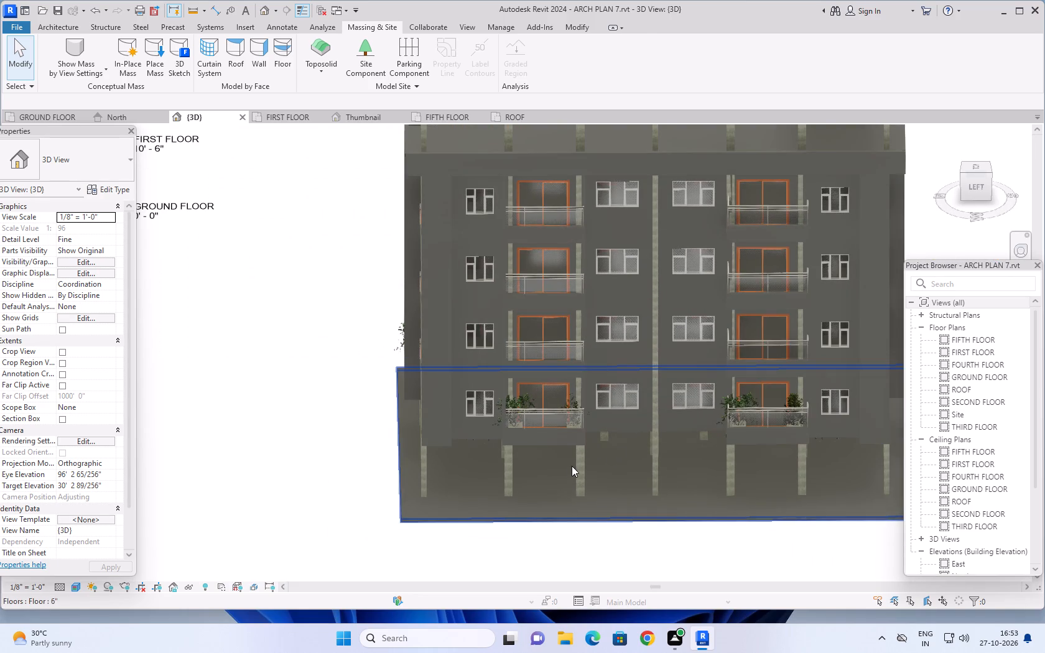
pyautogui.moveTo(572, 466); pyautogui.dragTo(565, 468, button='middle')
# Change the Blue Berry Elder tree on the northern west first-floor balcony to the RPC Tree - Conifer White Pine - 6' type.
pyautogui.scroll(4, 652, 441)
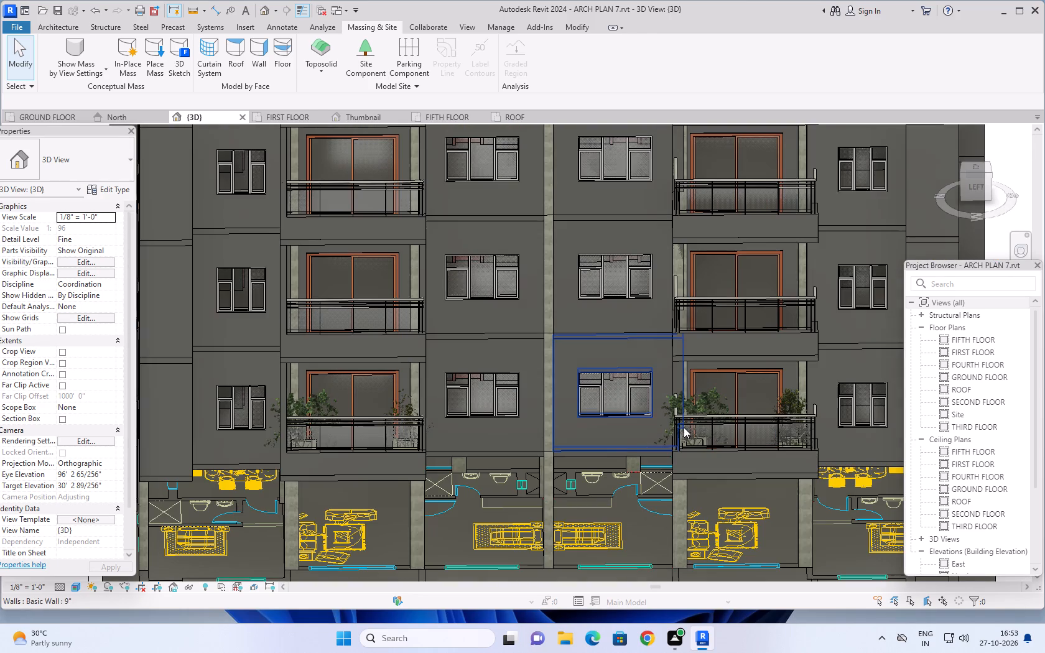
pyautogui.scroll(4, 288, 414)
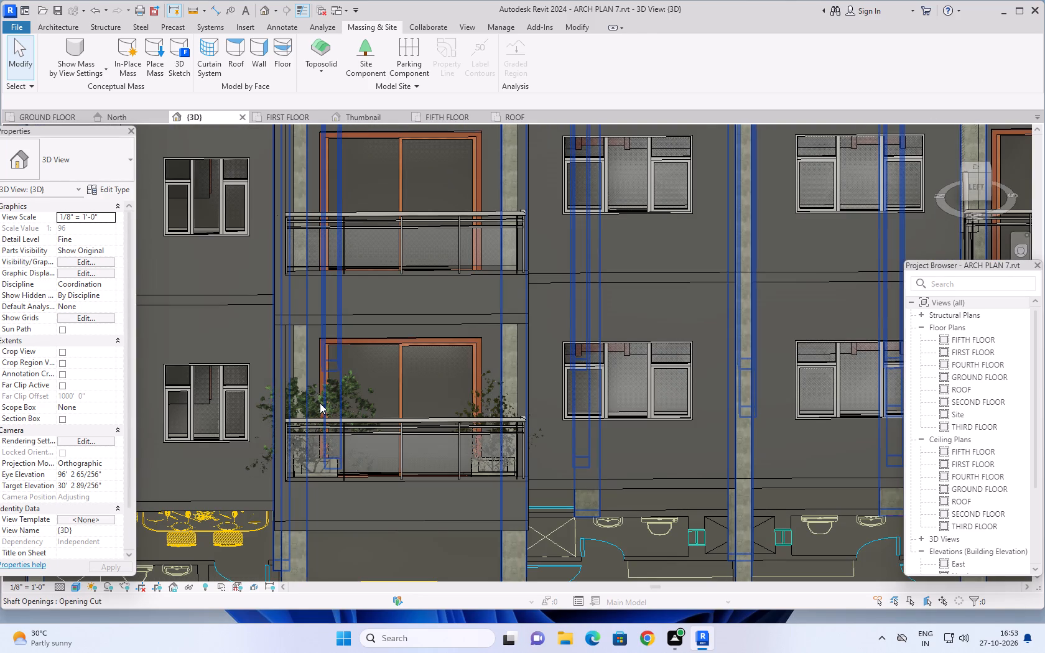
pyautogui.click(323, 403)
pyautogui.press('Escape')
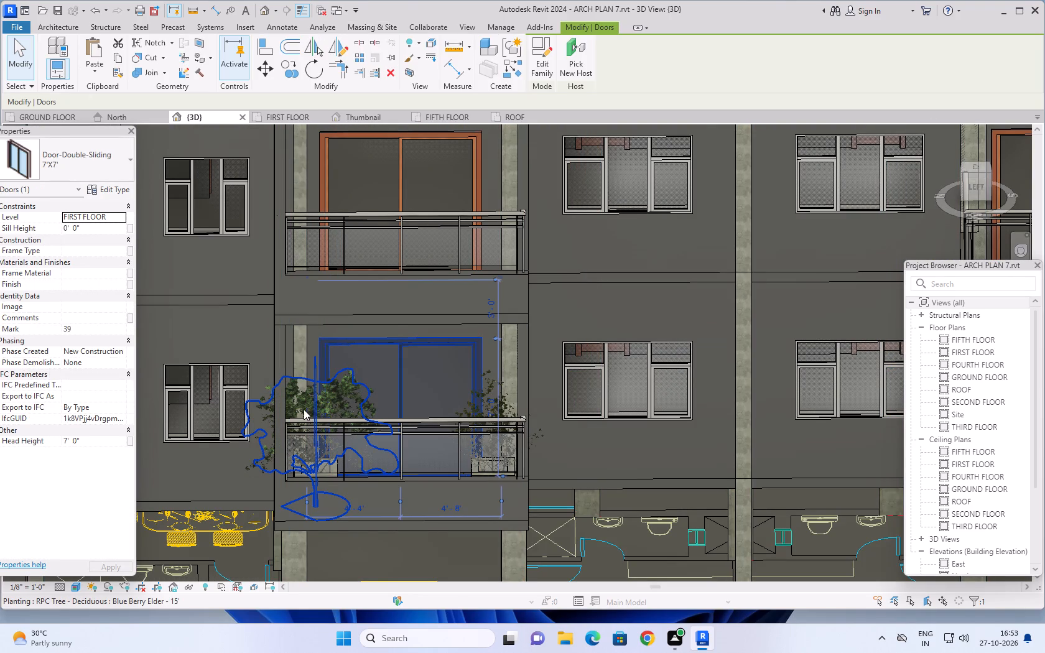
pyautogui.click(315, 405)
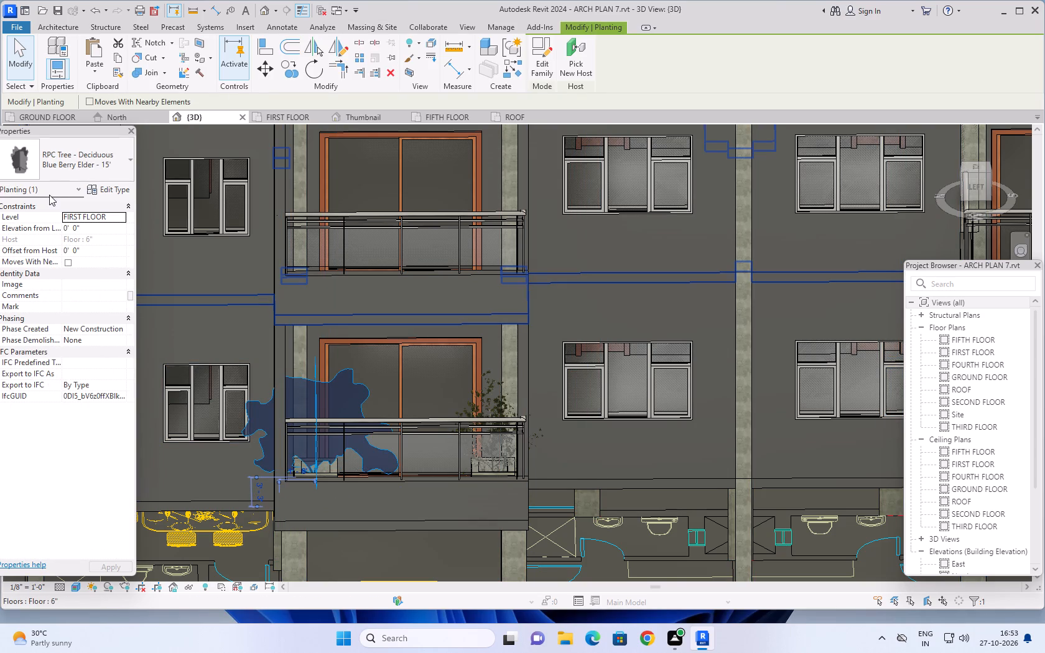
pyautogui.click(120, 165)
pyautogui.scroll(3, 55, 284)
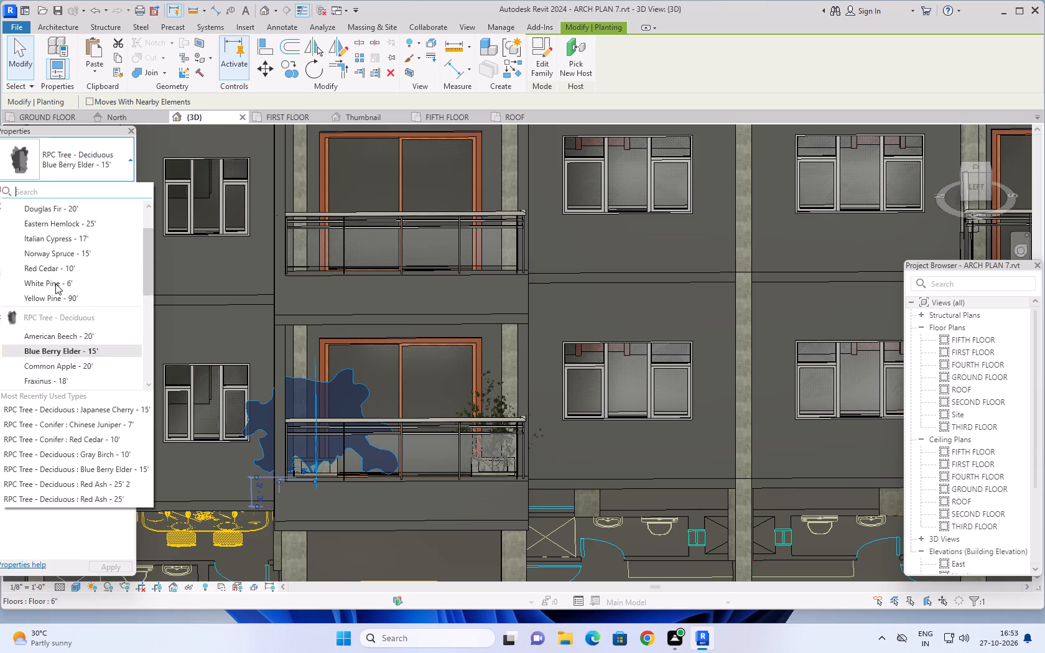
pyautogui.scroll(7, 55, 284)
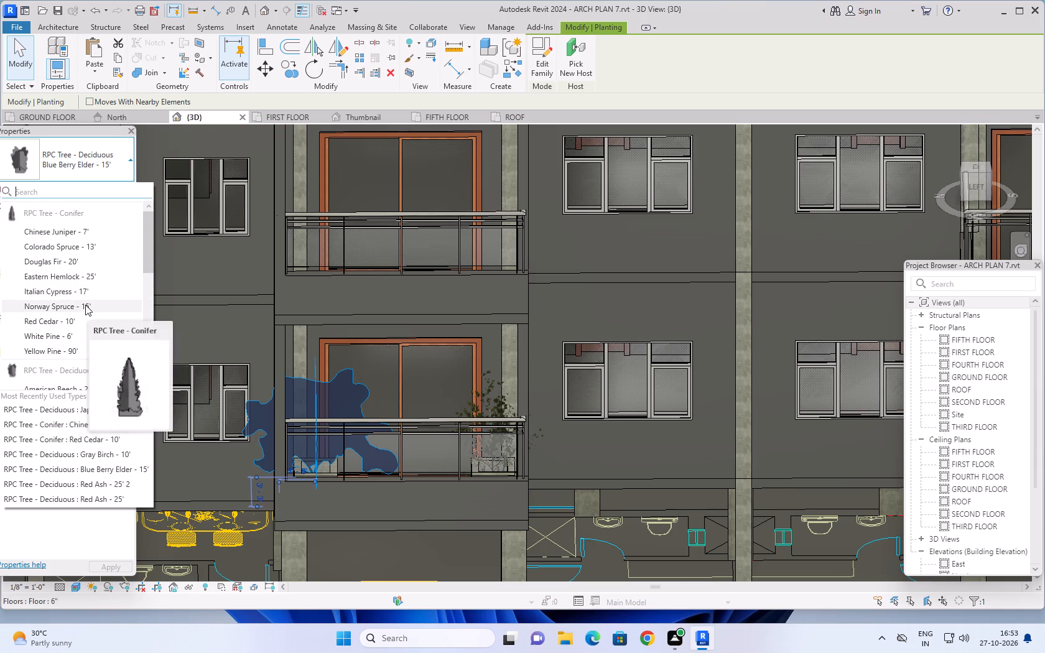
pyautogui.click(73, 335)
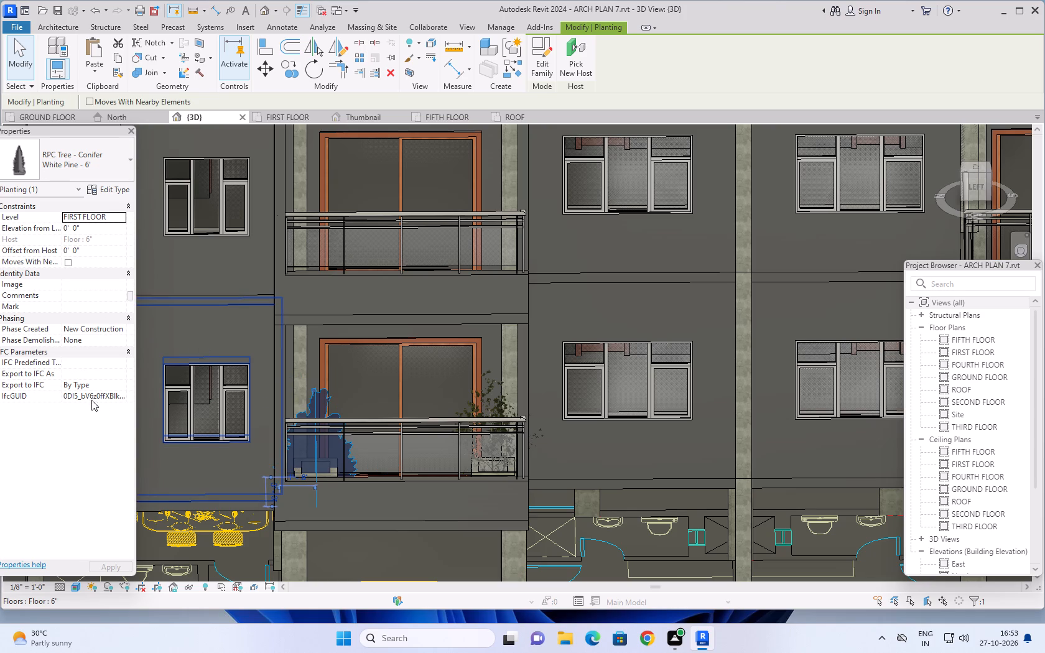
pyautogui.press('Escape')
pyautogui.press('Escape')
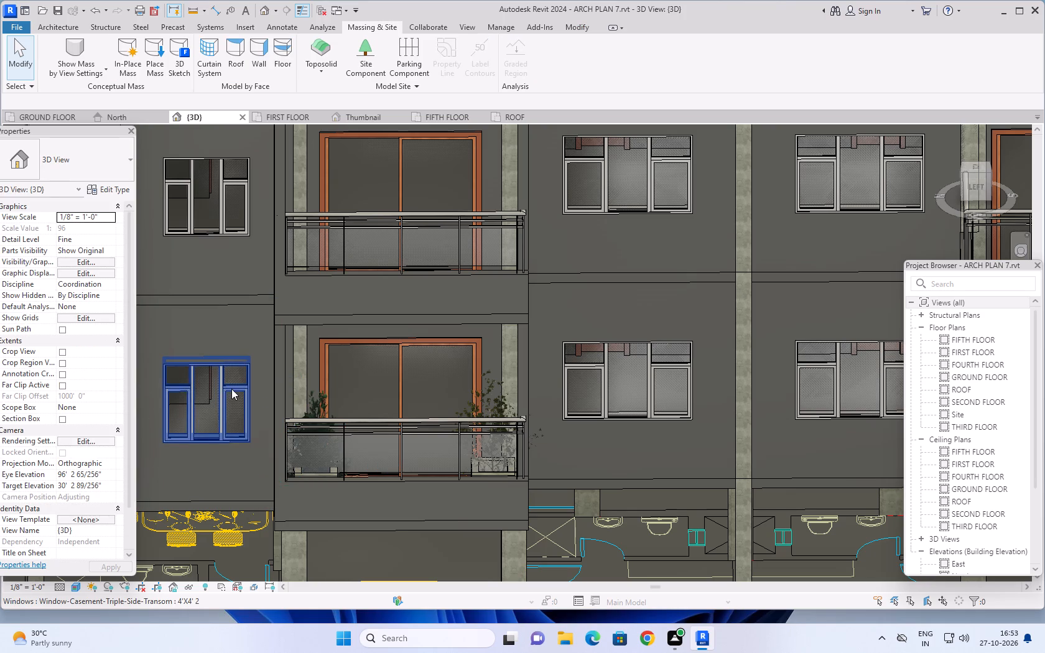
# Examine the balconies and their first-floor planting around the west, south, east and north sides, ending close on the north balcony.
pyautogui.scroll(-1, 231, 389)
pyautogui.press('Escape')
pyautogui.press('Escape')
pyautogui.scroll(-4, 277, 358)
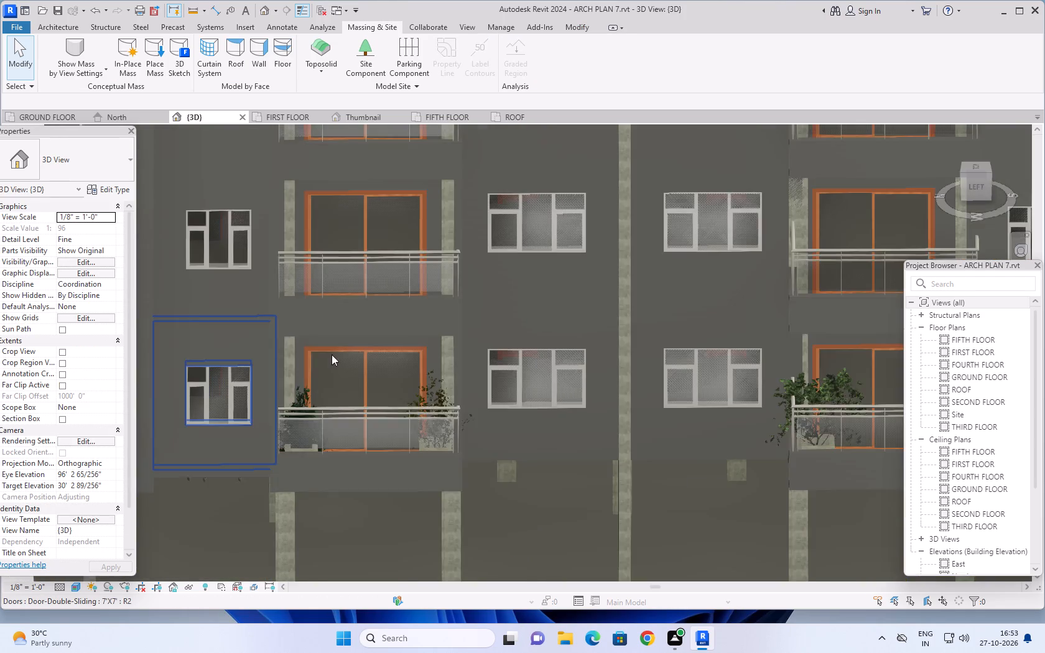
pyautogui.scroll(-2, 427, 340)
pyautogui.scroll(1, 427, 340)
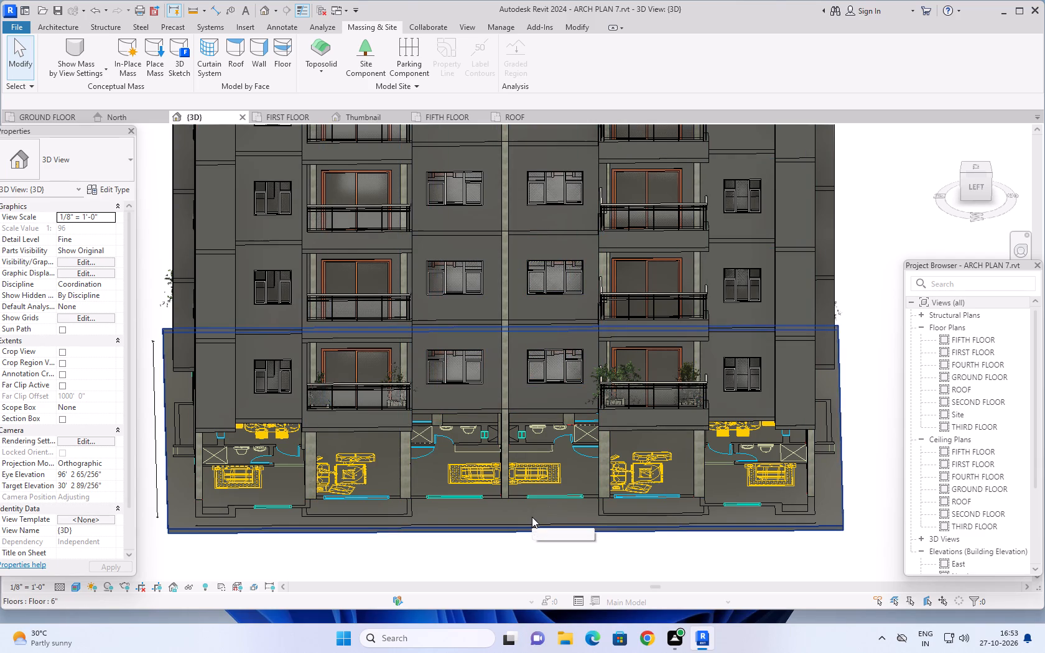
pyautogui.keyDown('shift'); pyautogui.moveTo(525, 519); pyautogui.dragTo(452, 538, button='middle'); pyautogui.keyUp('shift')
pyautogui.keyDown('shift'); pyautogui.moveTo(476, 512); pyautogui.dragTo(453, 513, button='middle'); pyautogui.keyUp('shift')
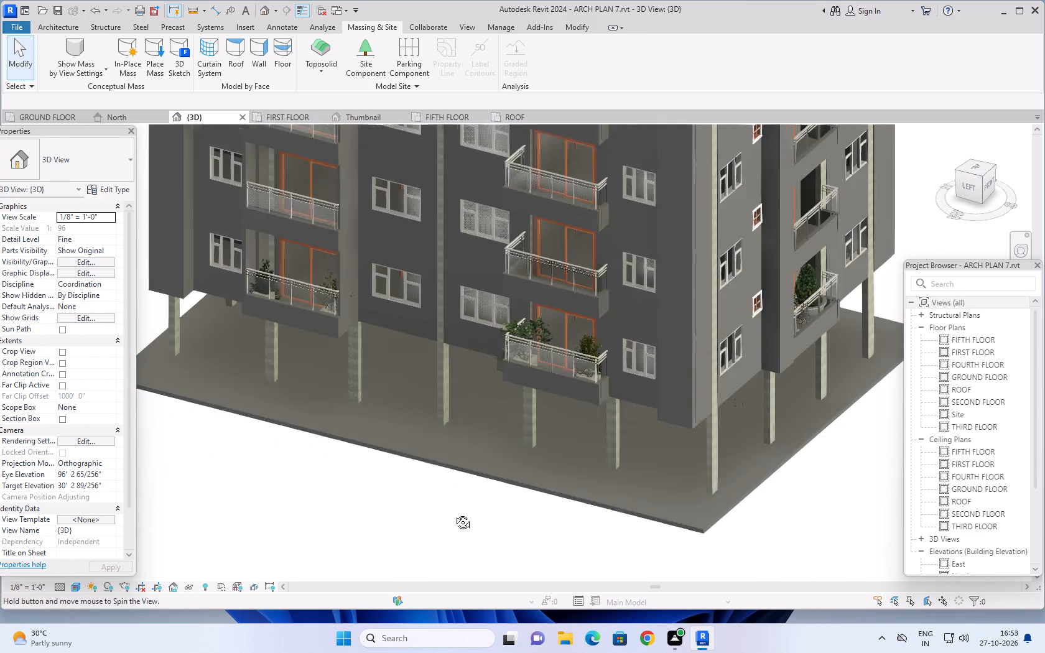
pyautogui.keyDown('shift'); pyautogui.moveTo(453, 513); pyautogui.dragTo(302, 470, button='middle'); pyautogui.keyUp('shift')
pyautogui.scroll(-3, 572, 447)
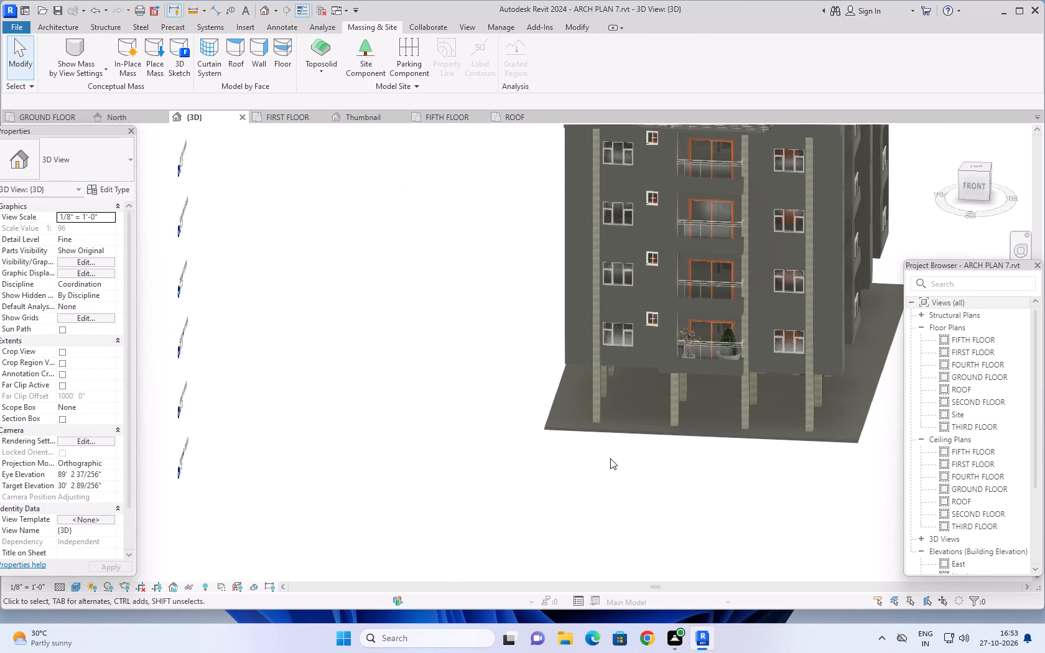
pyautogui.moveTo(598, 461); pyautogui.dragTo(447, 502, button='middle')
pyautogui.scroll(1, 452, 502)
pyautogui.moveTo(822, 353); pyautogui.dragTo(748, 461, button='middle')
pyautogui.moveTo(797, 397); pyautogui.dragTo(631, 465, button='middle')
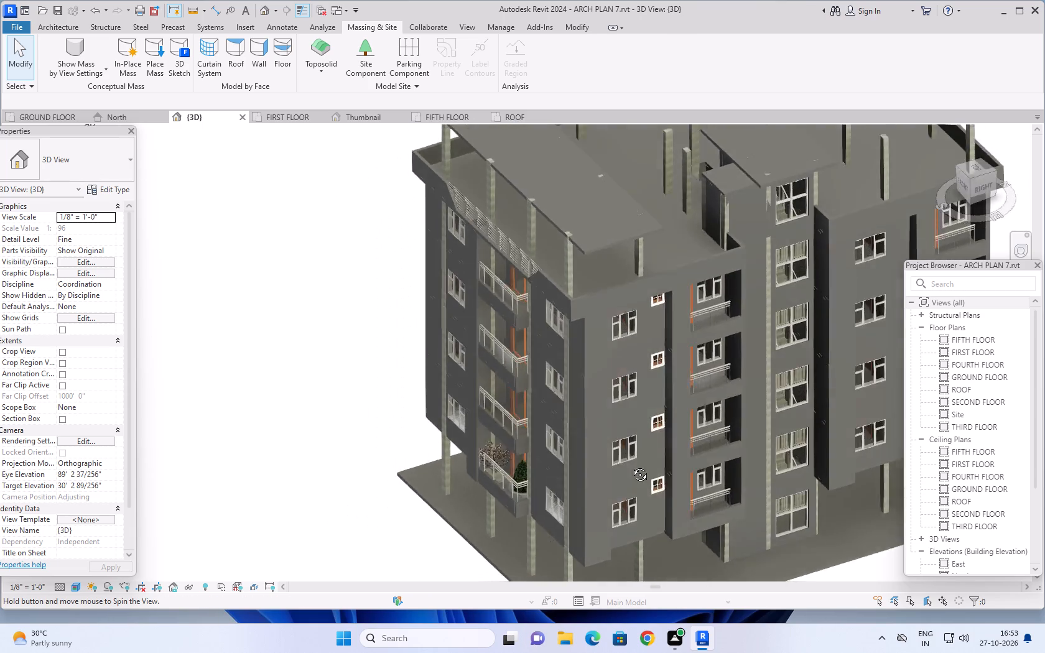
pyautogui.moveTo(631, 465); pyautogui.dragTo(498, 447, button='middle')
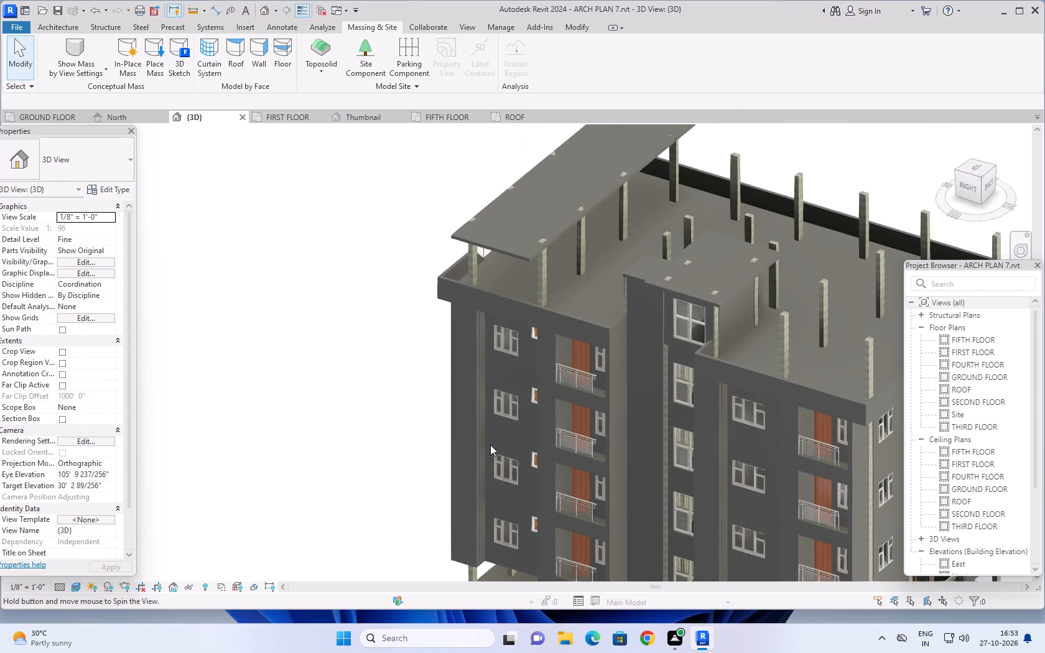
pyautogui.scroll(-2, 447, 432)
pyautogui.moveTo(430, 437); pyautogui.dragTo(378, 251, button='middle')
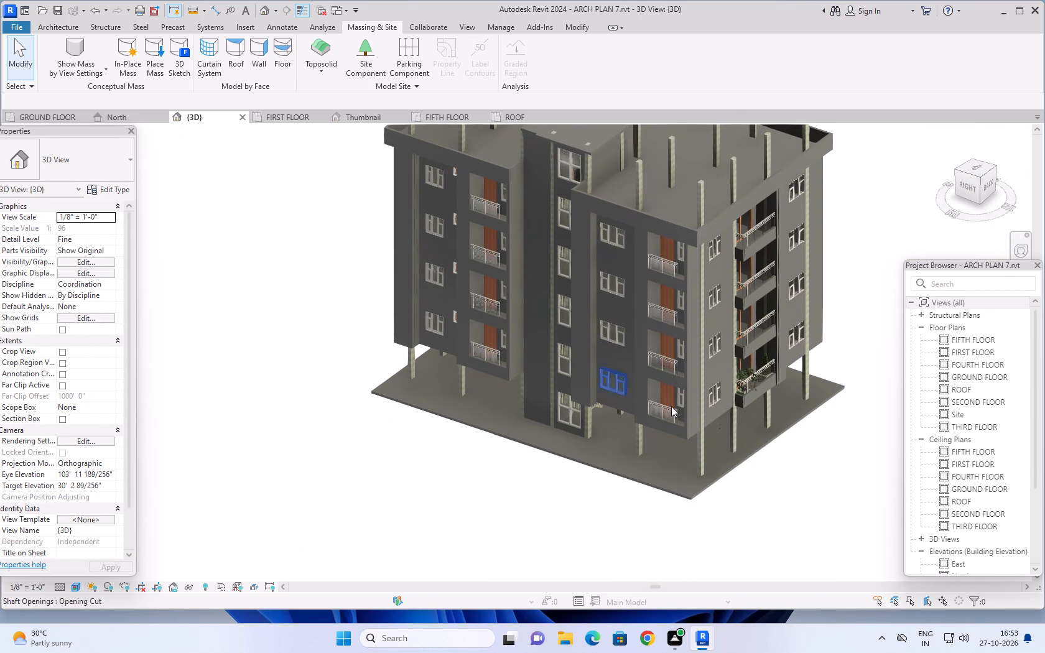
pyautogui.moveTo(857, 447); pyautogui.dragTo(789, 511, button='middle')
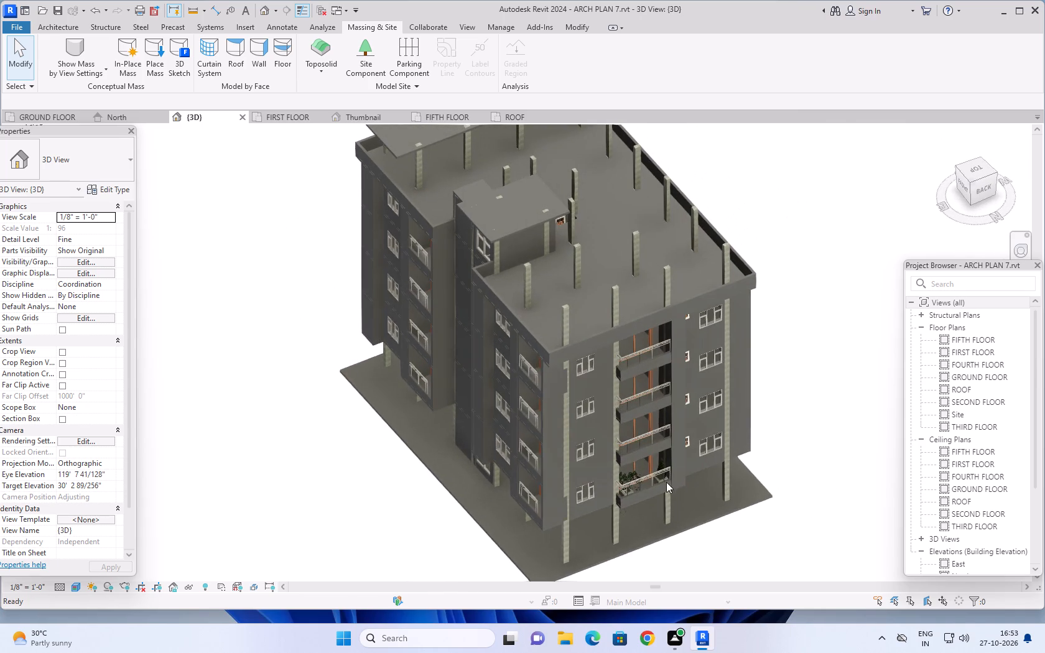
pyautogui.scroll(8, 653, 475)
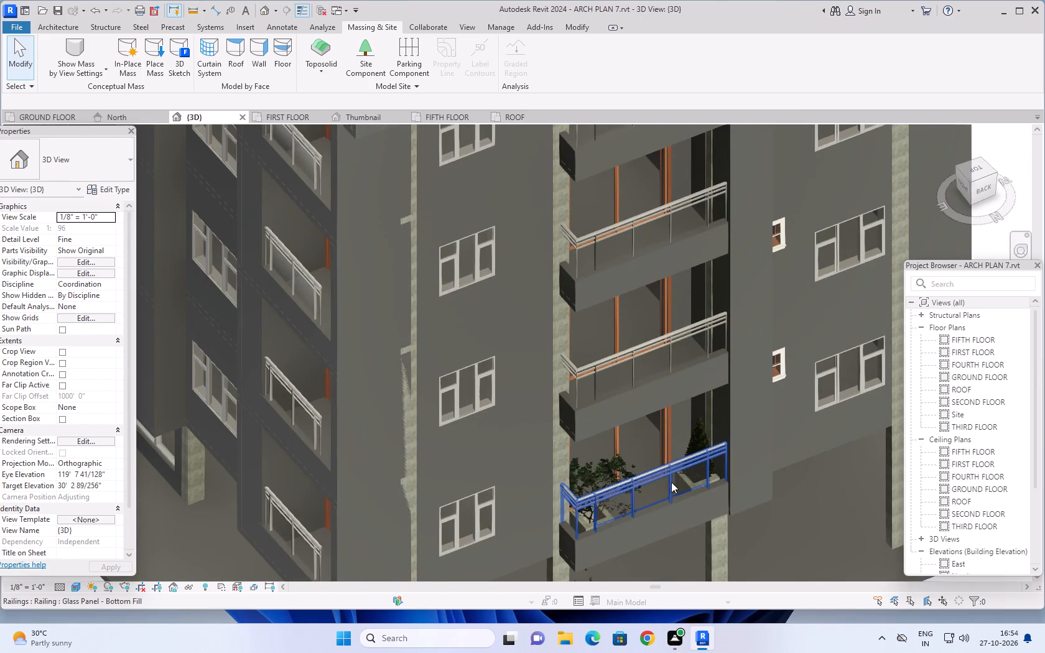
pyautogui.scroll(2, 663, 486)
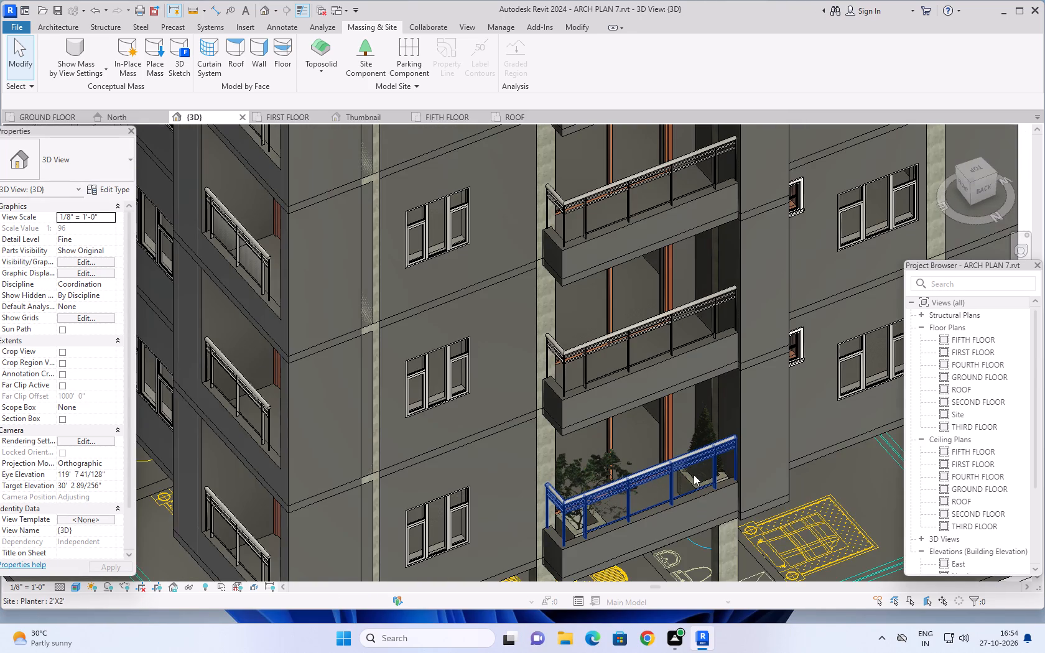
# Examine the whole building from the north, east, south and west sides in the 3D view.
pyautogui.scroll(-3, 694, 475)
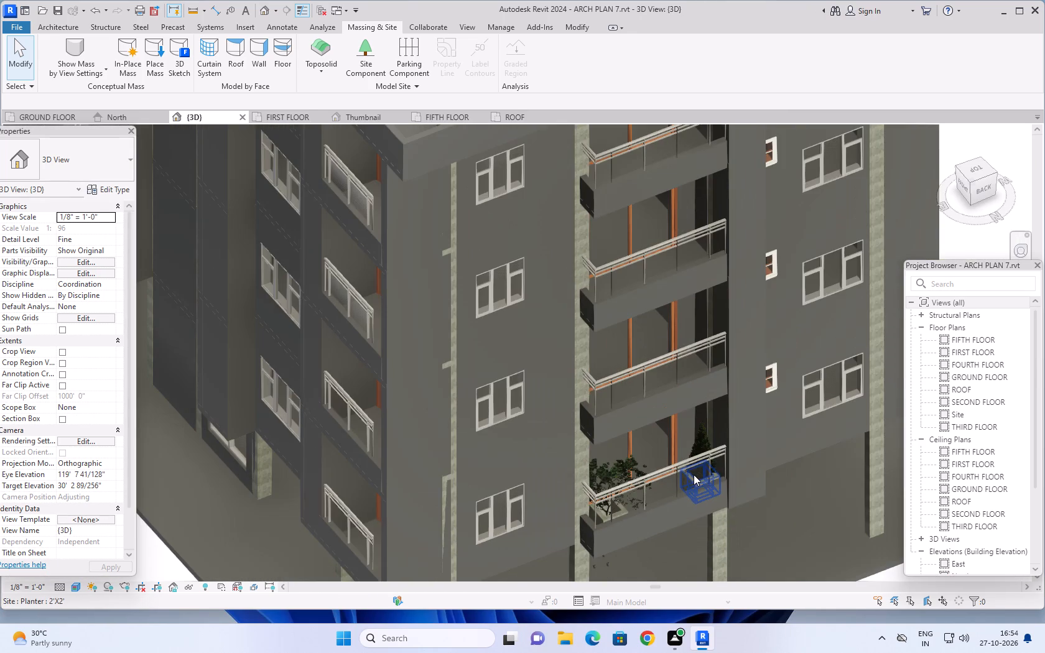
pyautogui.scroll(-4, 694, 475)
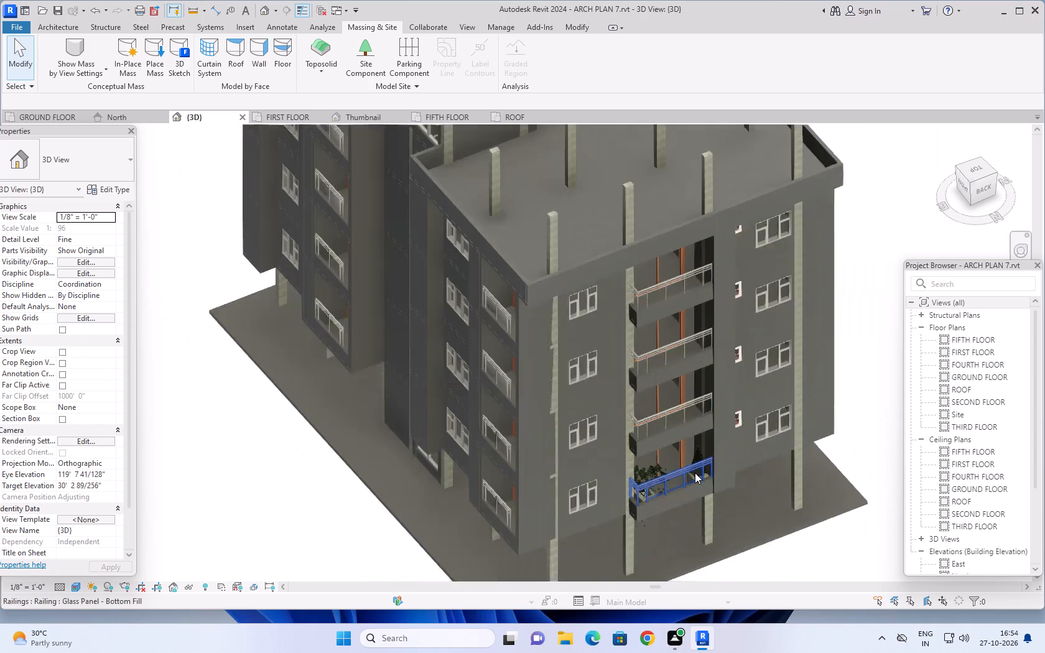
pyautogui.scroll(-7, 695, 473)
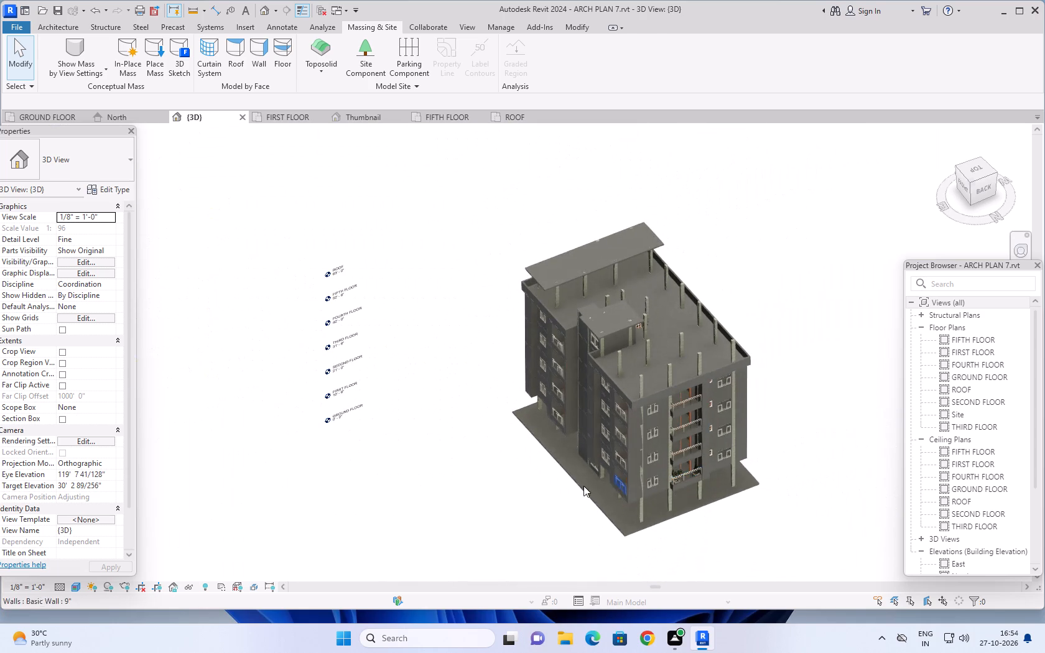
pyautogui.keyDown('shift'); pyautogui.moveTo(468, 383); pyautogui.dragTo(720, 453, button='middle'); pyautogui.keyUp('shift')
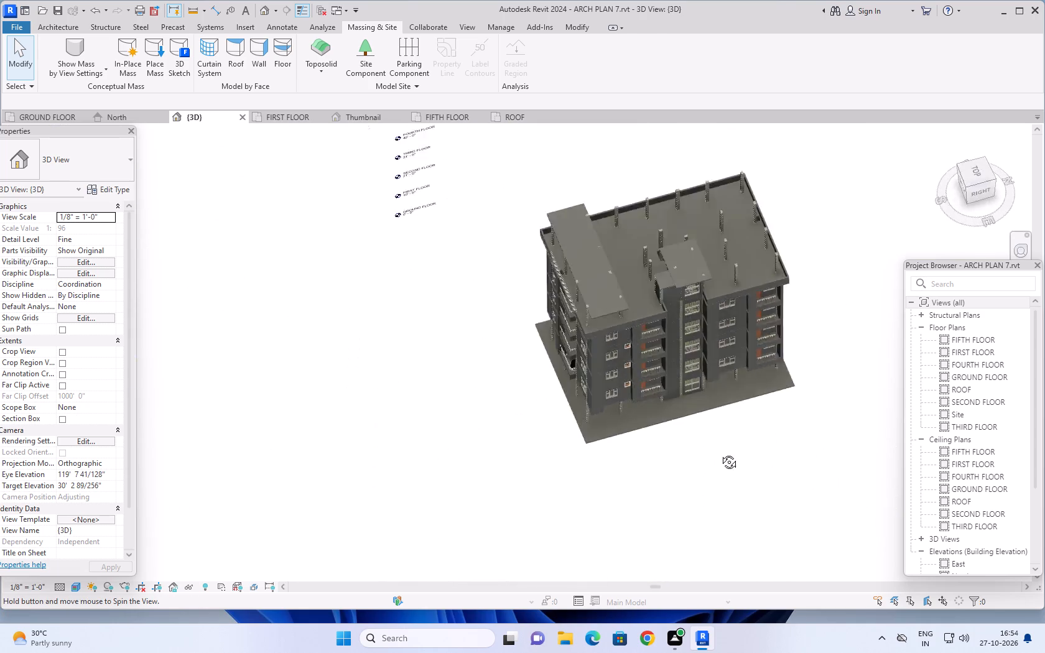
pyautogui.keyDown('shift'); pyautogui.moveTo(720, 453); pyautogui.dragTo(805, 379, button='middle'); pyautogui.keyUp('shift')
pyautogui.moveTo(715, 397); pyautogui.dragTo(732, 513, button='middle')
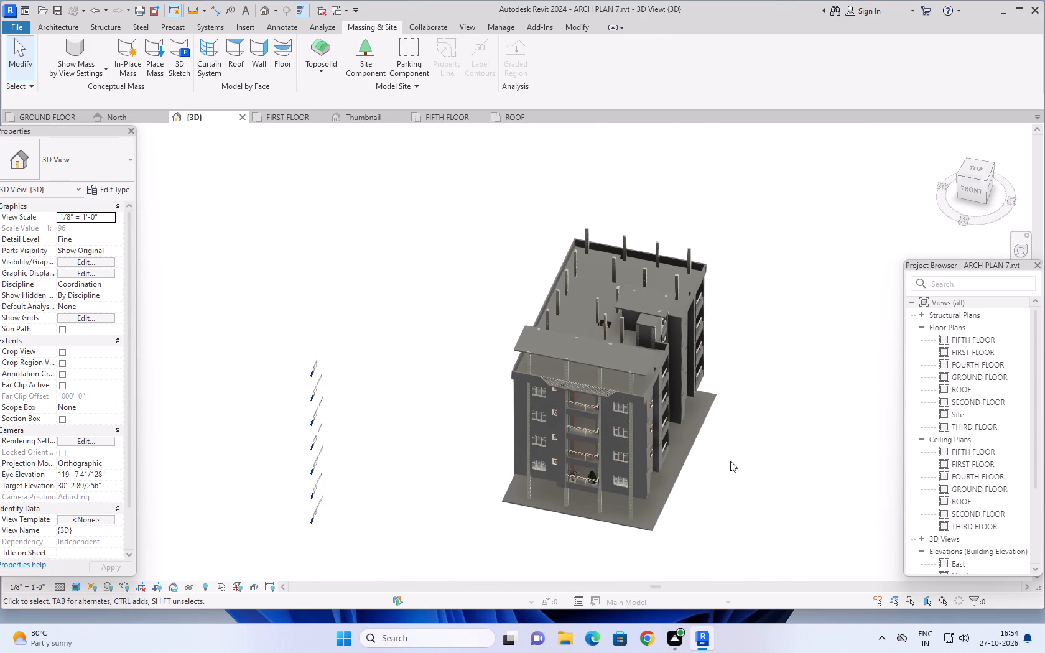
pyautogui.moveTo(719, 427); pyautogui.dragTo(750, 508, button='middle')
pyautogui.moveTo(759, 505); pyautogui.dragTo(863, 437, button='middle')
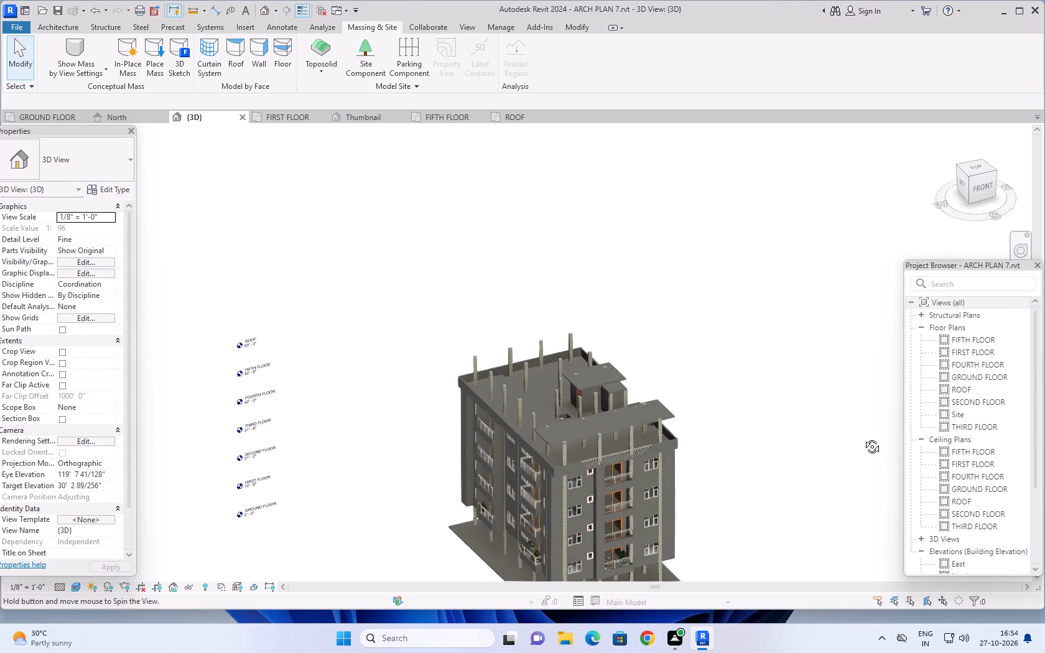
pyautogui.moveTo(863, 437); pyautogui.dragTo(869, 437, button='middle')
# Examine the south roof terrace, its pipe guardrail, columns and the canopy slab above them, up close and from above.
pyautogui.scroll(12, 613, 459)
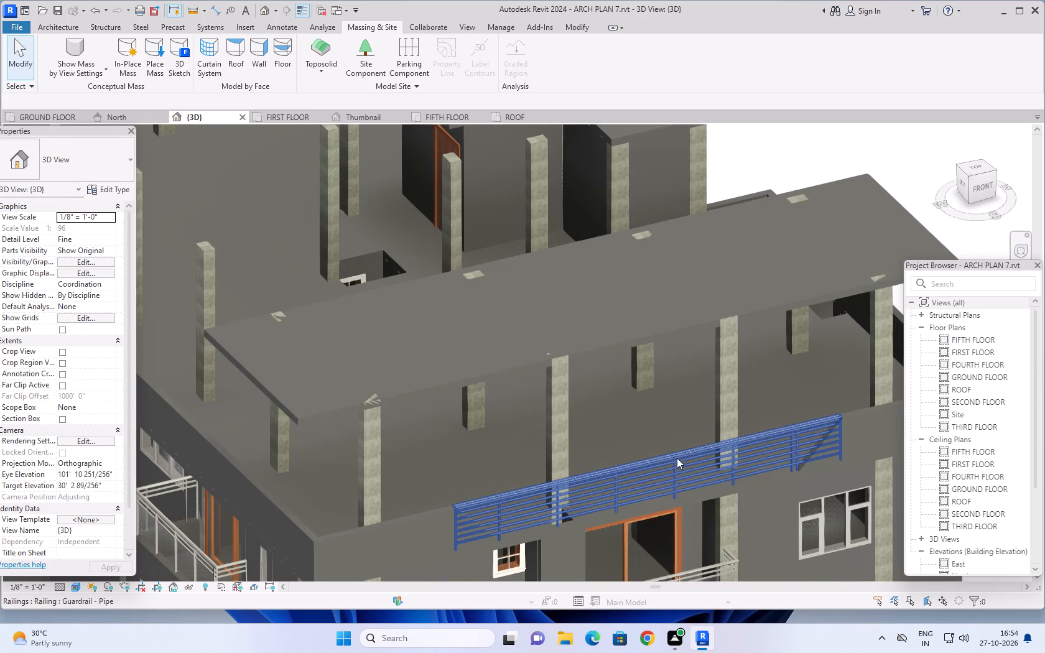
pyautogui.press('Escape')
pyautogui.press('Escape')
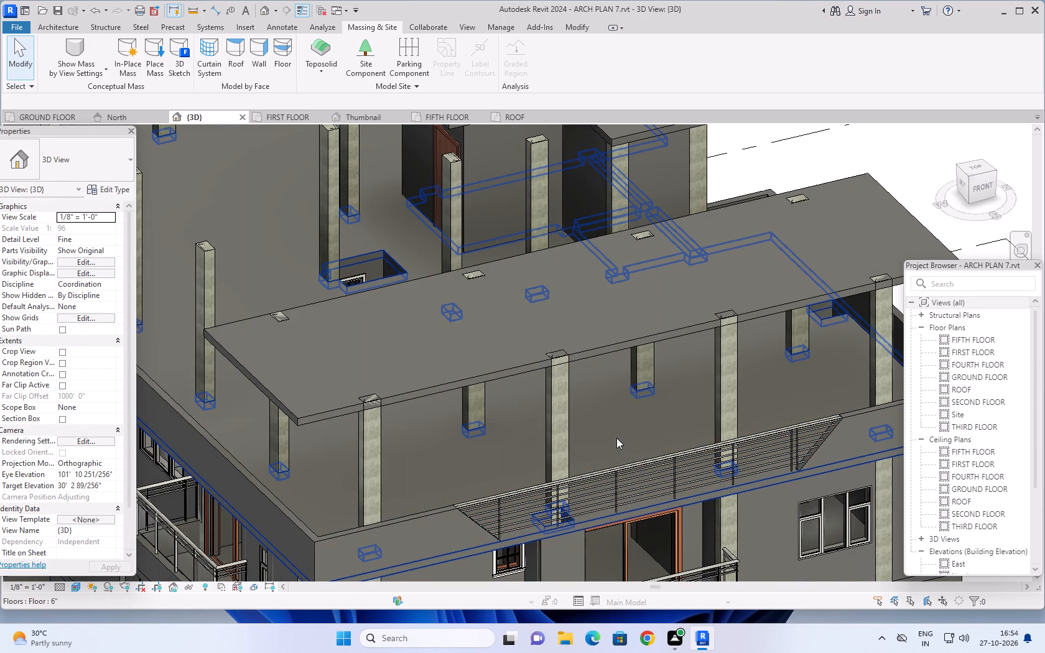
pyautogui.keyDown('shift'); pyautogui.moveTo(617, 437); pyautogui.dragTo(669, 385, button='middle'); pyautogui.keyUp('shift')
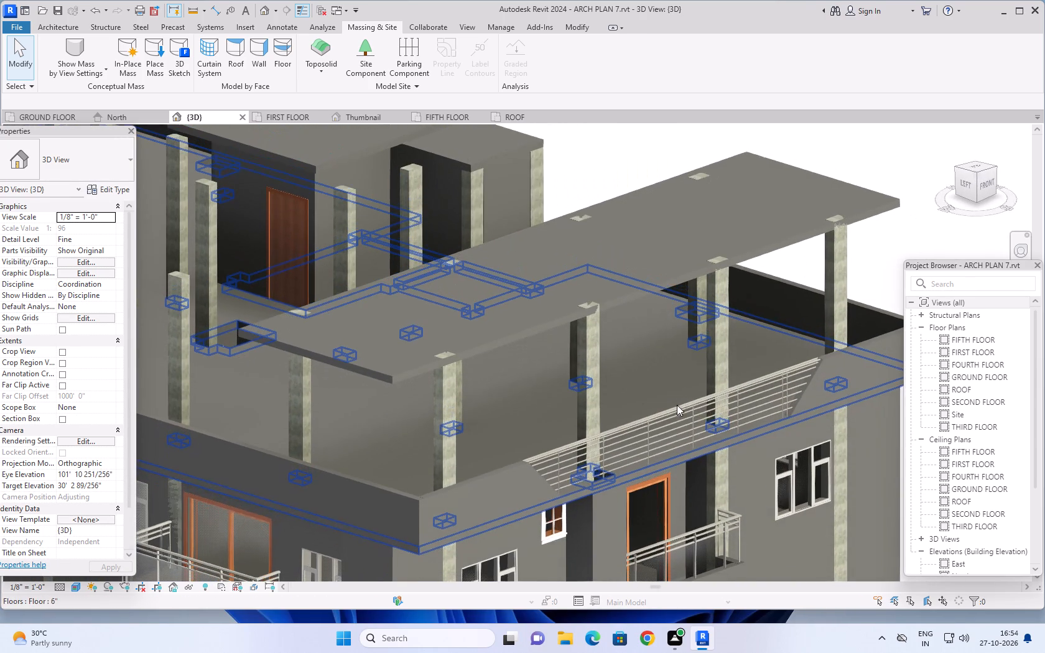
pyautogui.scroll(5, 659, 442)
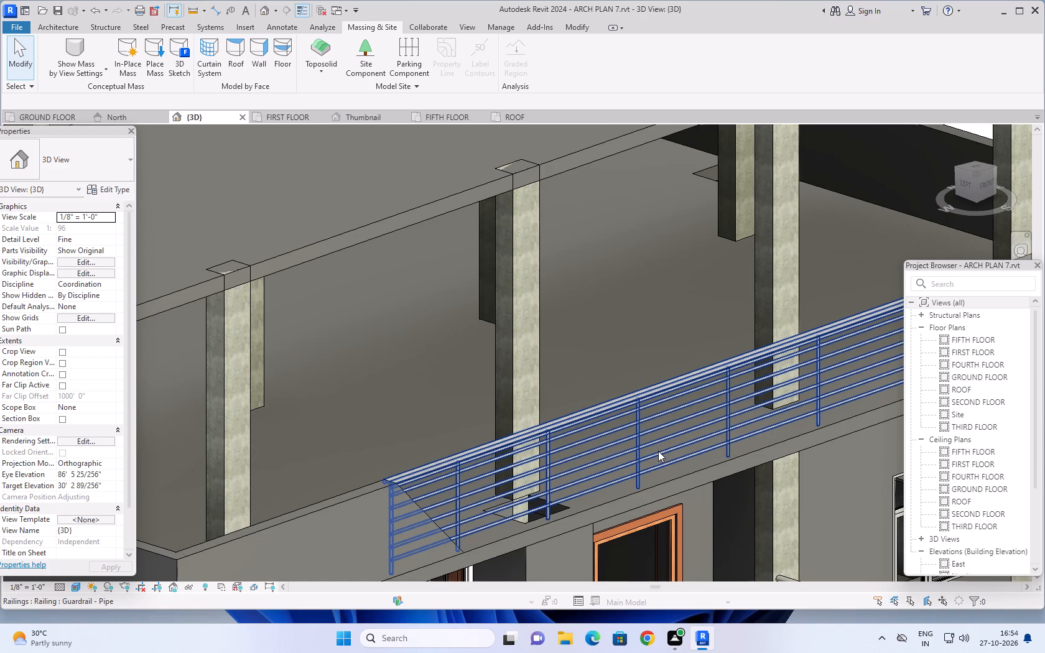
pyautogui.scroll(-5, 606, 317)
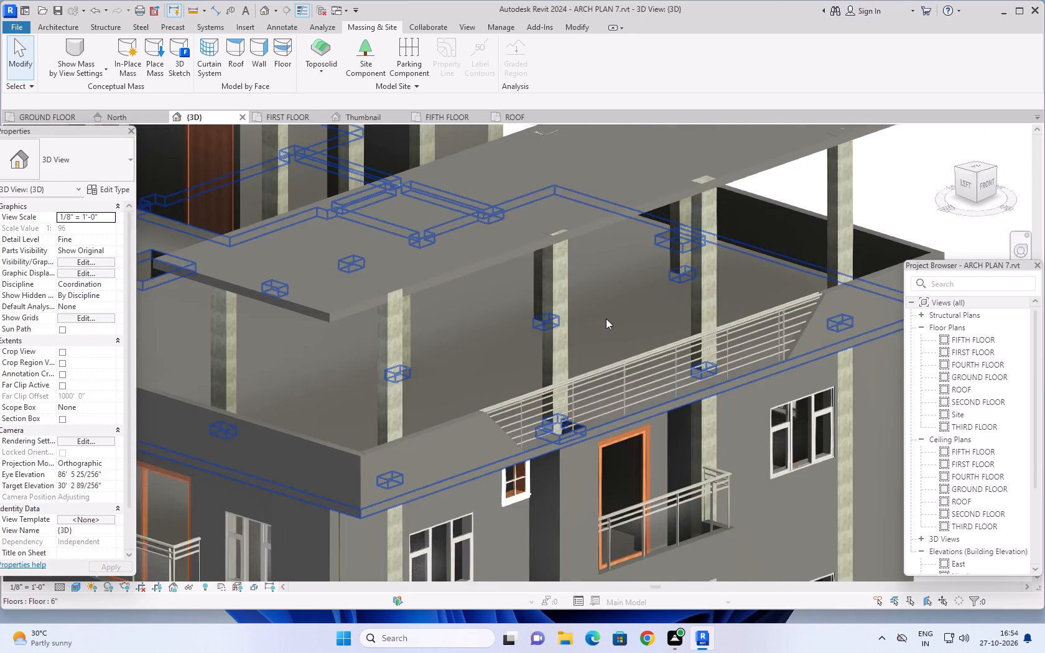
pyautogui.scroll(-1, 606, 318)
pyautogui.keyDown('shift'); pyautogui.middleClick(613, 301); pyautogui.keyUp('shift')
pyautogui.keyDown('shift'); pyautogui.moveTo(610, 308); pyautogui.dragTo(579, 442, button='middle'); pyautogui.keyUp('shift')
pyautogui.keyDown('shift'); pyautogui.moveTo(600, 343); pyautogui.dragTo(595, 449, button='middle'); pyautogui.keyUp('shift')
pyautogui.scroll(-4, 571, 414)
pyautogui.moveTo(560, 400); pyautogui.dragTo(580, 364, button='middle')
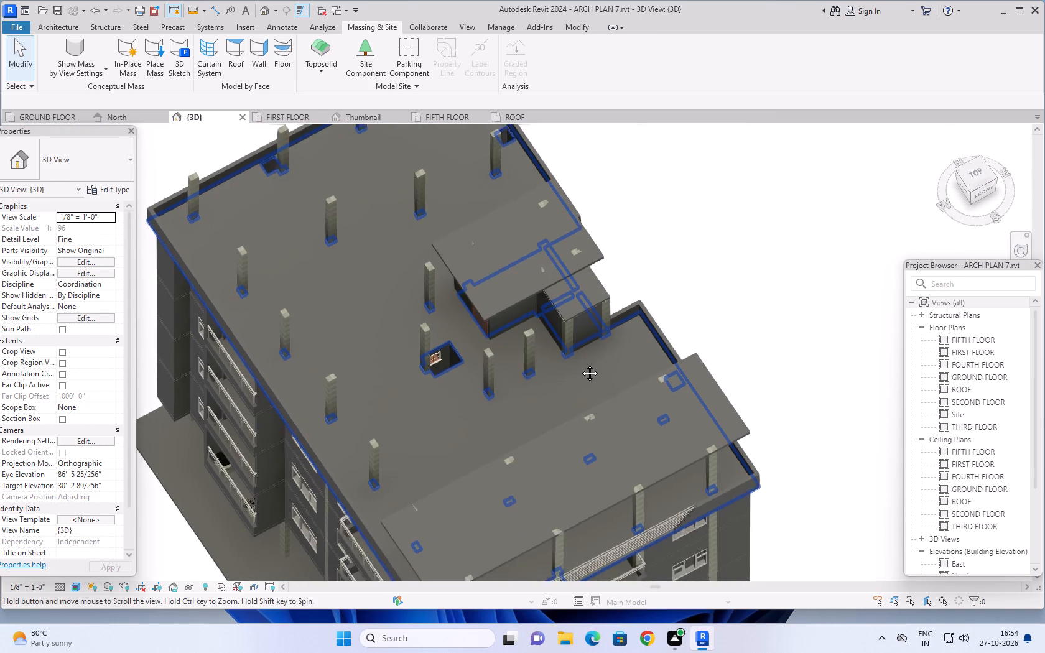
pyautogui.moveTo(580, 364); pyautogui.dragTo(653, 253, button='middle')
pyautogui.keyDown('shift'); pyautogui.moveTo(645, 307); pyautogui.dragTo(597, 440, button='middle'); pyautogui.keyUp('shift')
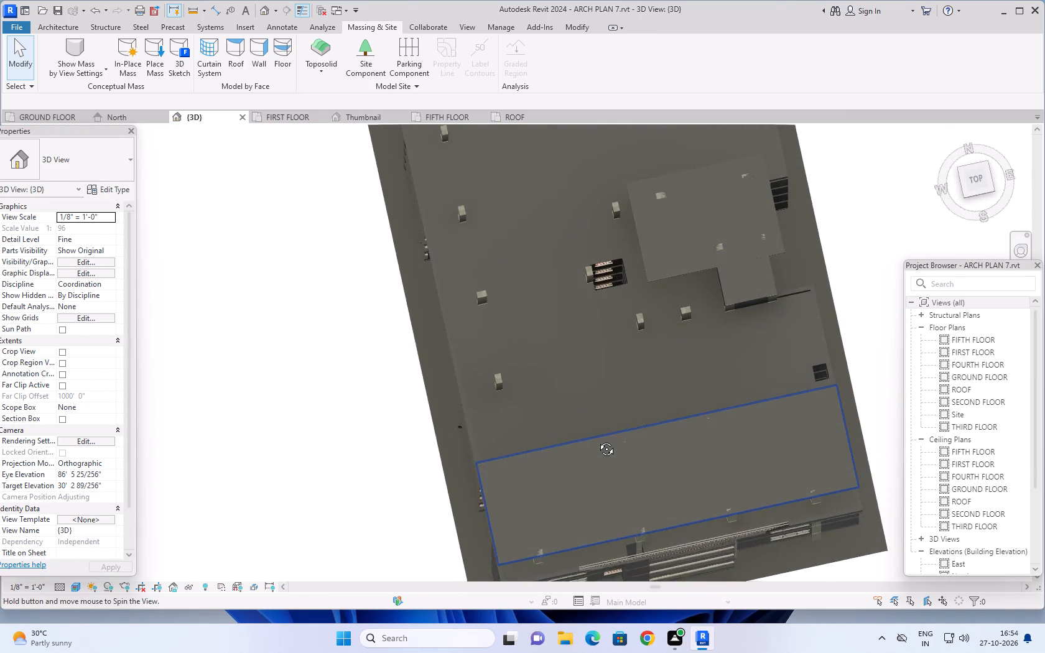
pyautogui.keyDown('shift'); pyautogui.moveTo(597, 440); pyautogui.dragTo(594, 453, button='middle'); pyautogui.keyUp('shift')
pyautogui.press('Escape')
# Open the boundary sketch of the south 6" floor slab on the ROOF level for editing in the FIFTH FLOOR plan.
pyautogui.click(672, 448)
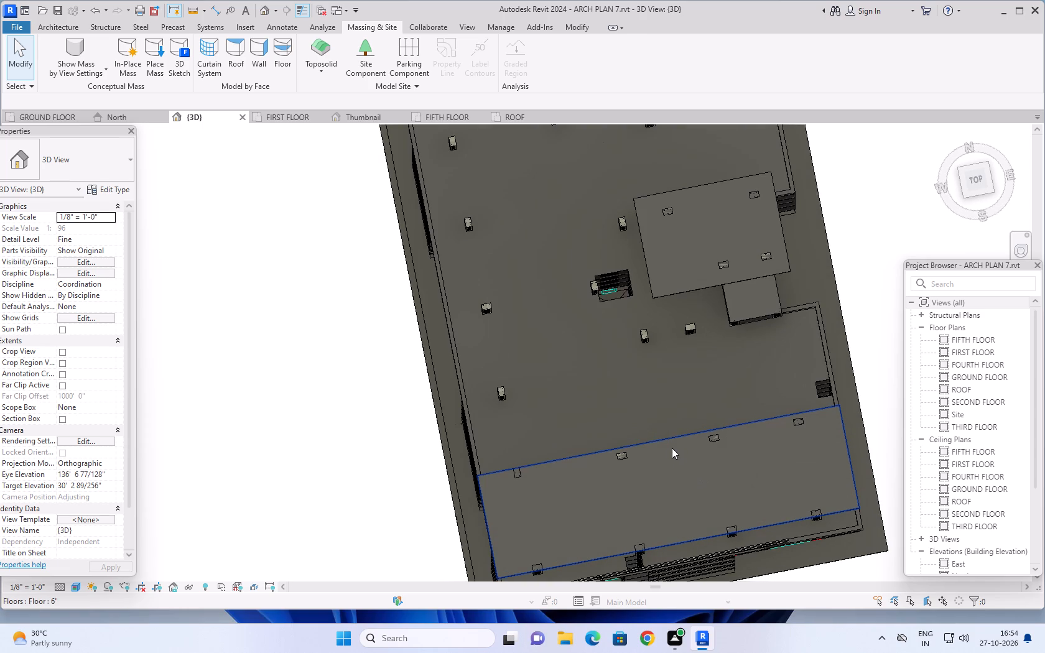
pyautogui.scroll(-5, 635, 399)
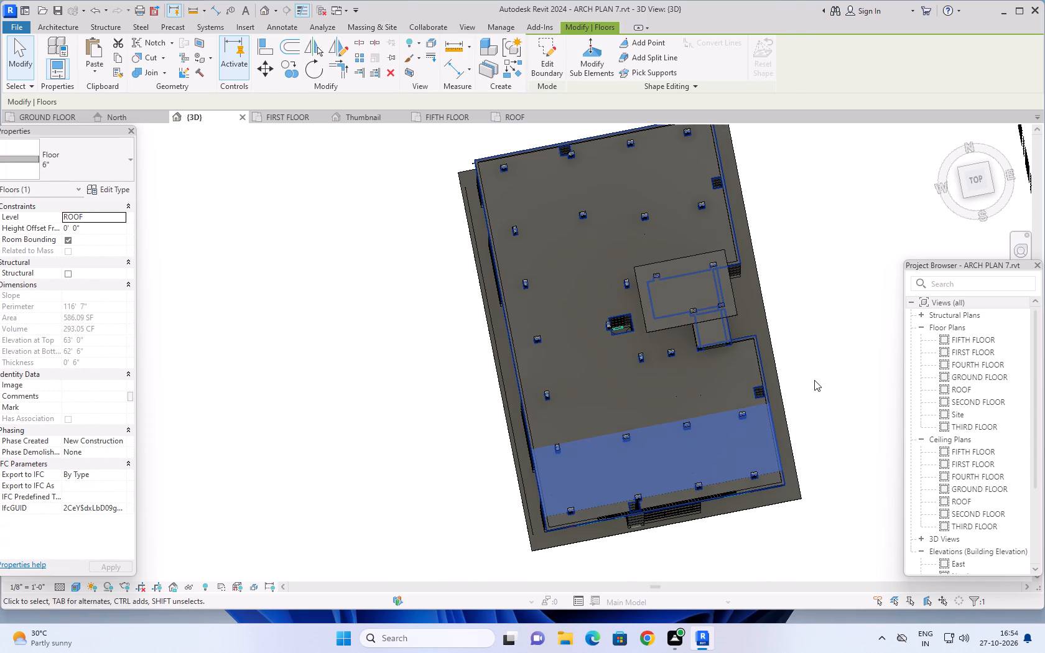
pyautogui.click(546, 50)
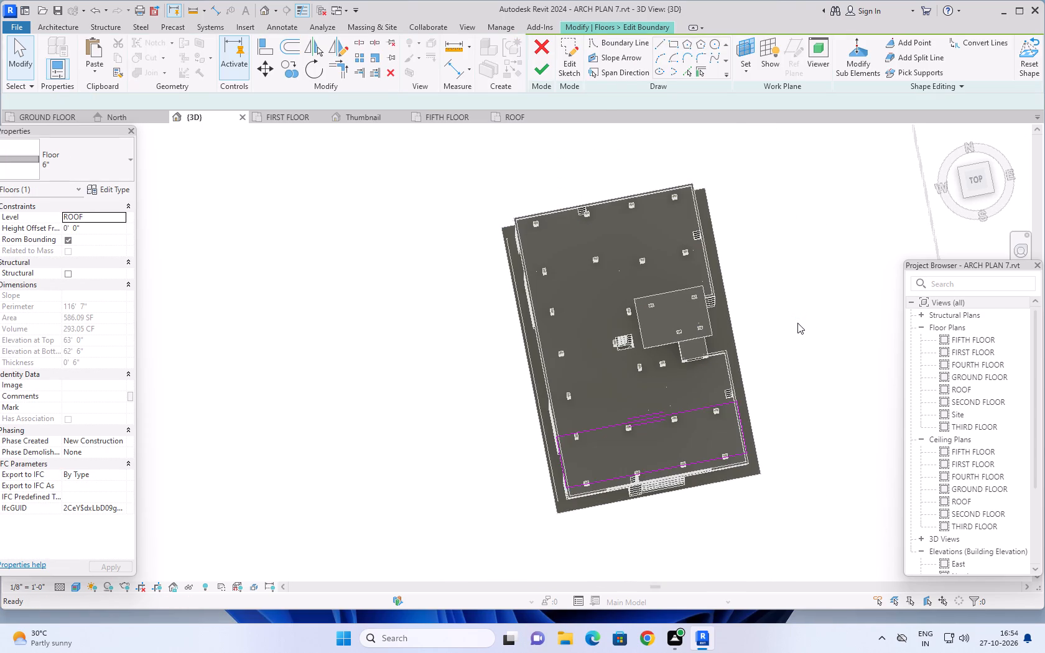
pyautogui.moveTo(803, 344); pyautogui.dragTo(797, 364, button='middle')
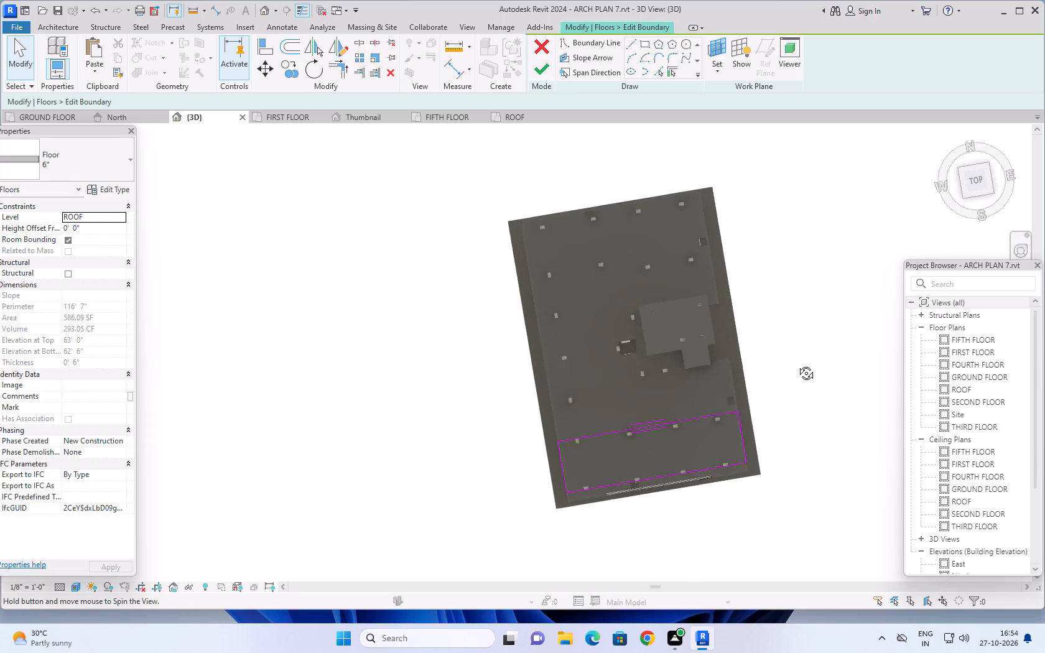
pyautogui.moveTo(797, 364); pyautogui.dragTo(776, 373, button='middle')
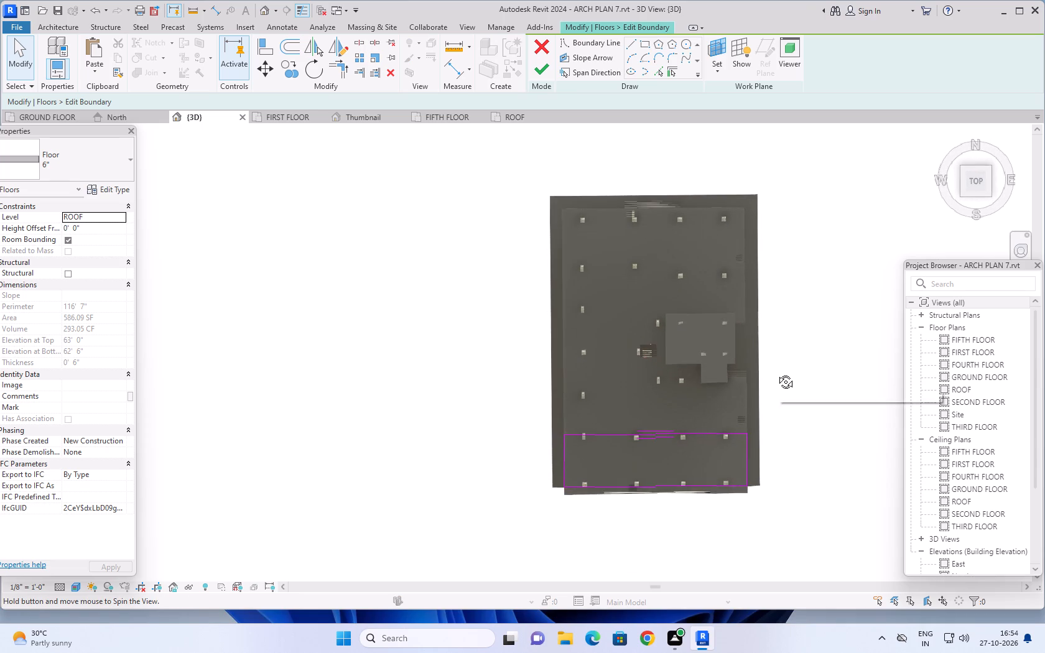
pyautogui.moveTo(776, 373); pyautogui.dragTo(786, 350, button='middle')
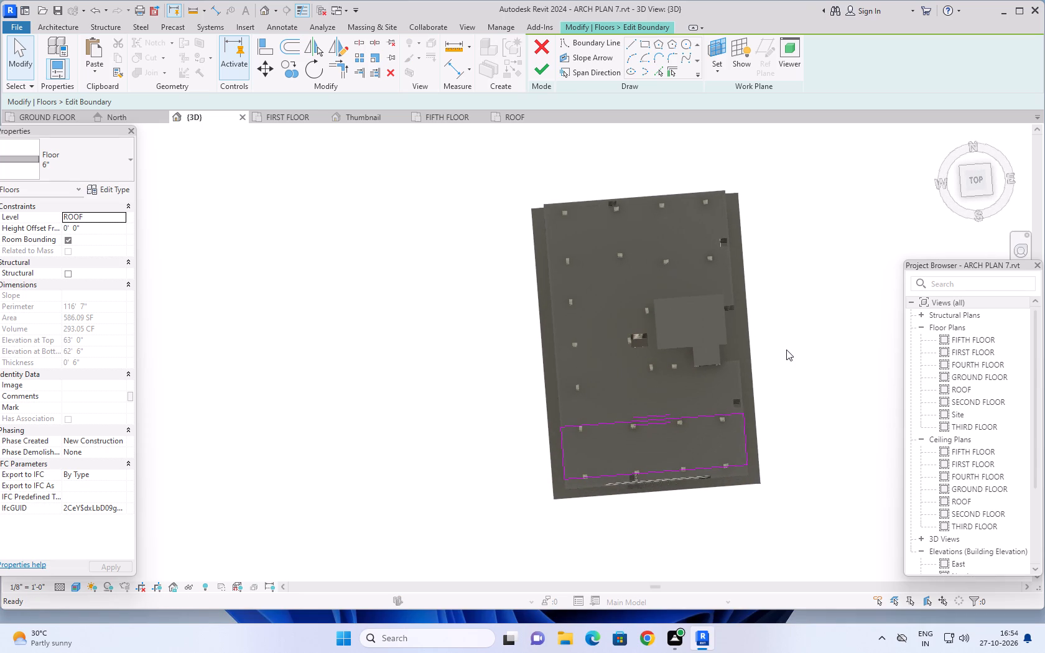
pyautogui.click(443, 116)
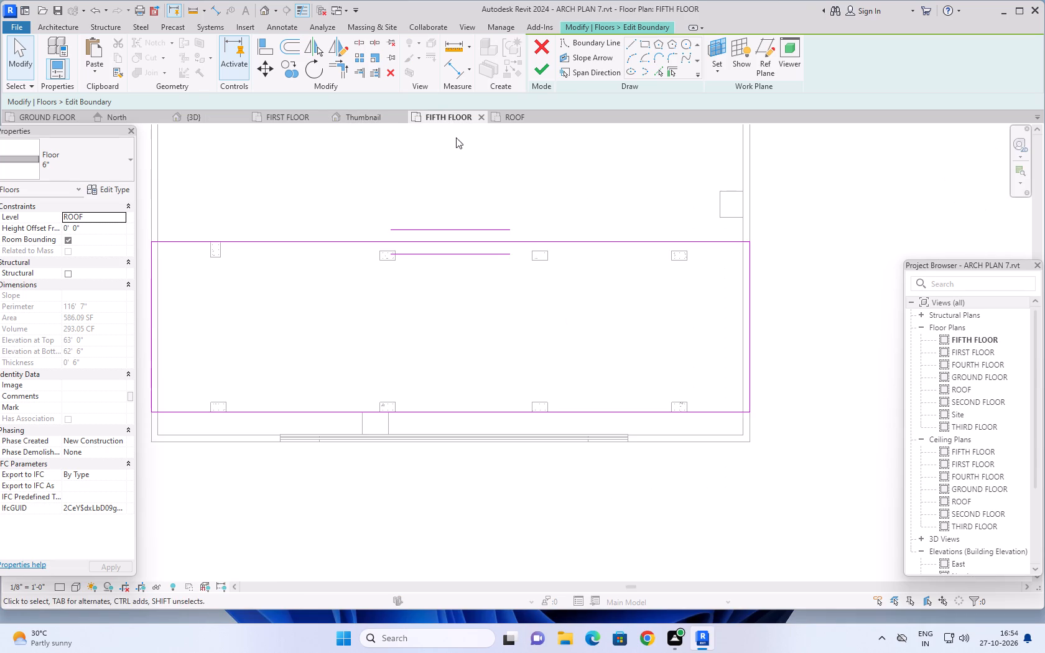
pyautogui.scroll(-6, 569, 224)
pyautogui.moveTo(588, 200); pyautogui.dragTo(592, 257, button='middle')
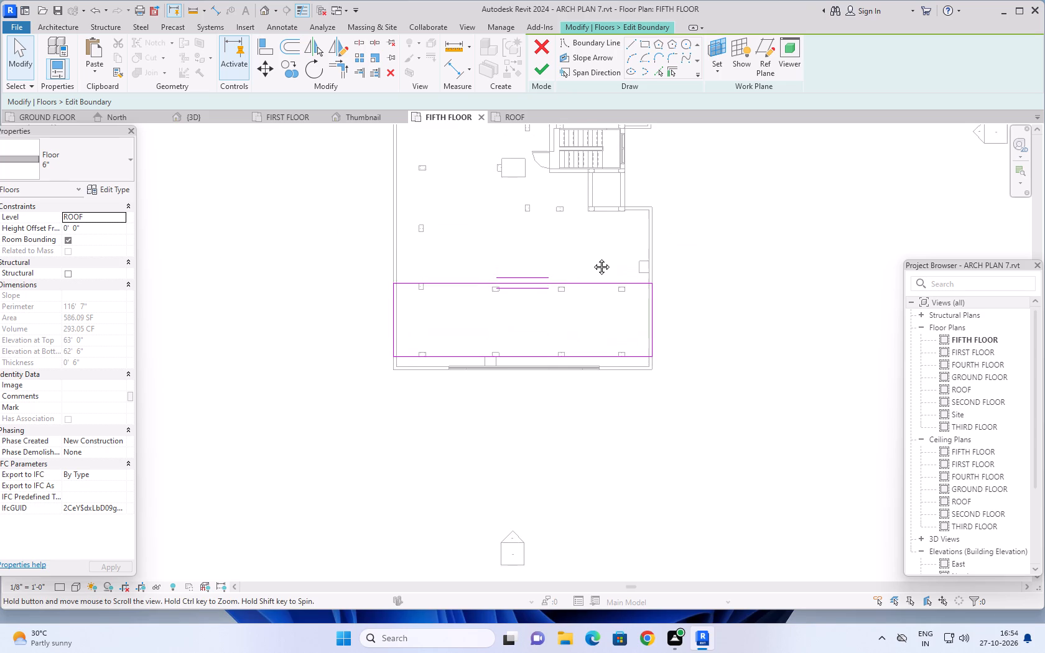
pyautogui.moveTo(592, 257); pyautogui.dragTo(593, 262, button='middle')
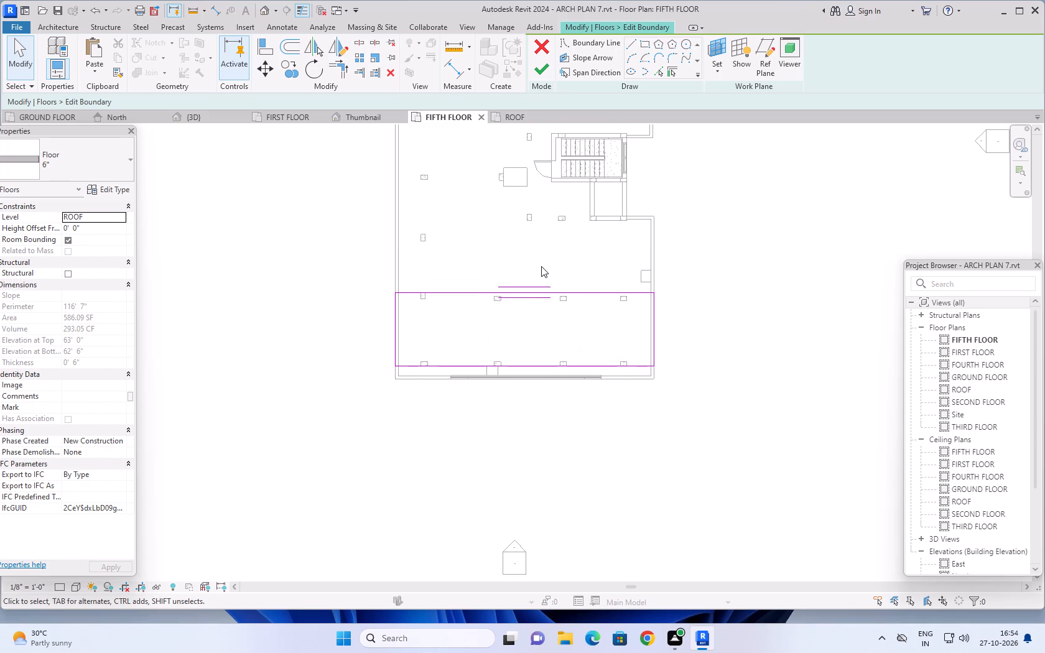
pyautogui.scroll(2, 542, 251)
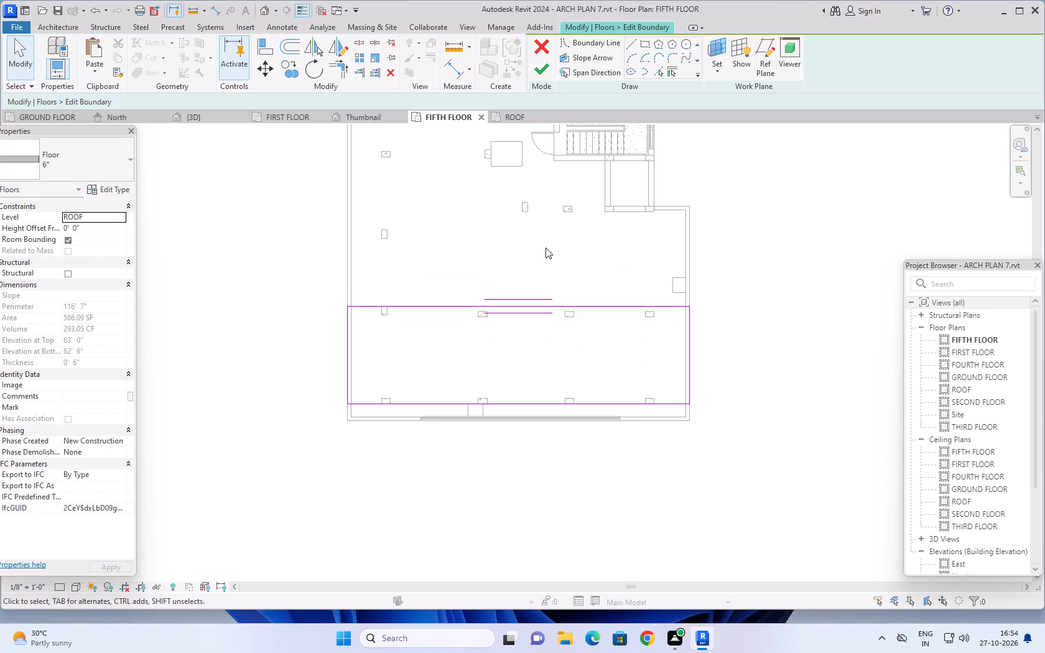
pyautogui.scroll(1, 503, 238)
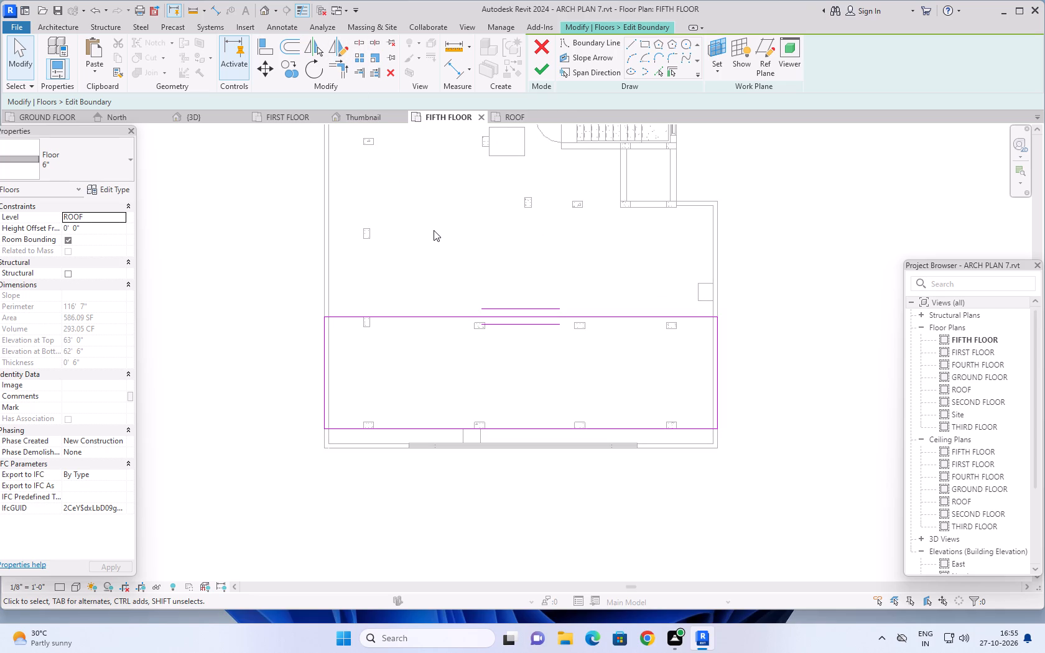
# Align the slab sketch's north boundary line with the north face of the westernmost column one row farther north.
pyautogui.click(266, 45)
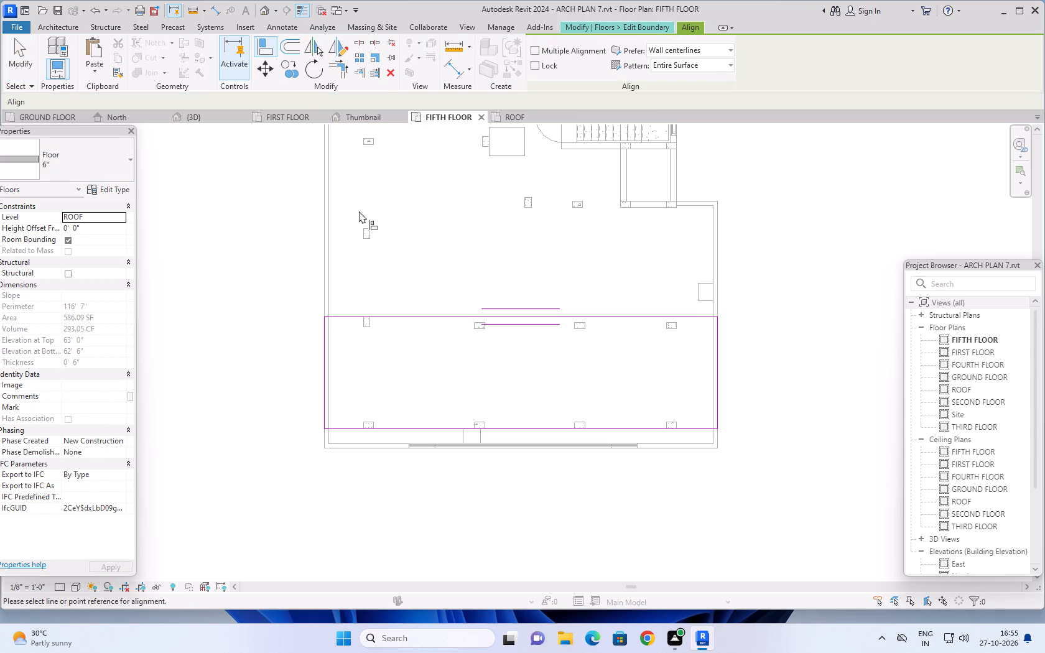
pyautogui.scroll(8, 341, 205)
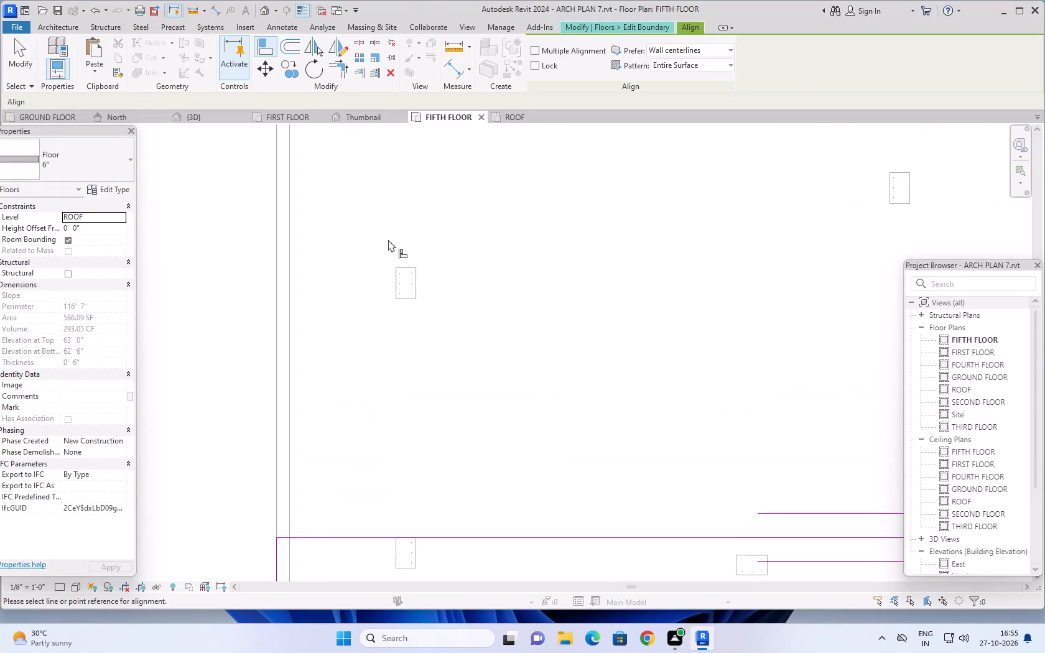
pyautogui.click(411, 266)
pyautogui.scroll(-1, 481, 264)
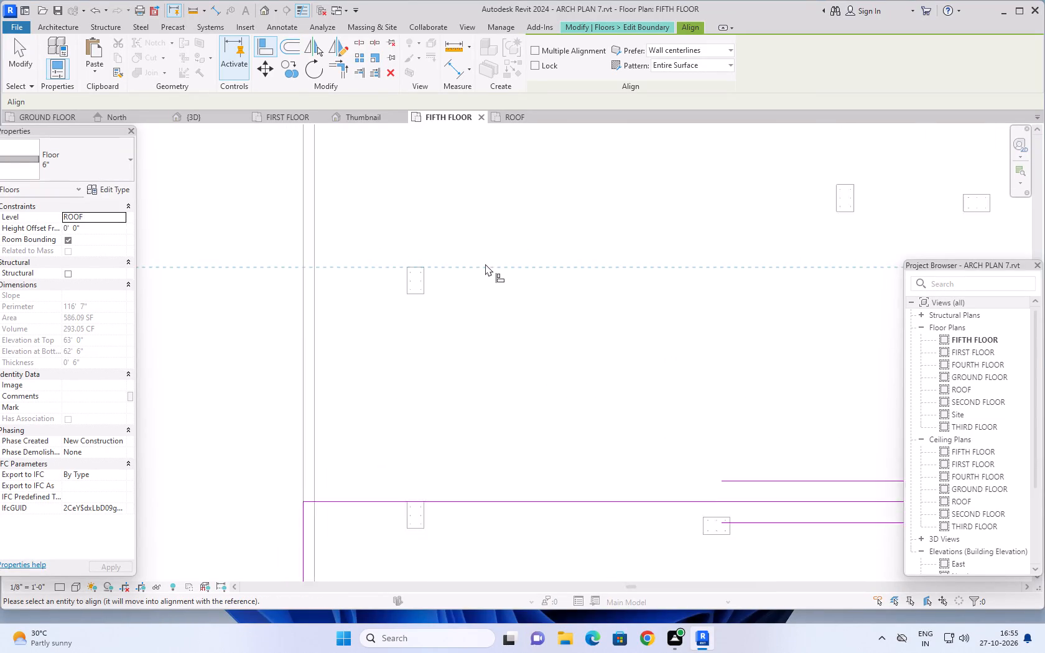
pyautogui.scroll(-6, 485, 264)
pyautogui.click(521, 363)
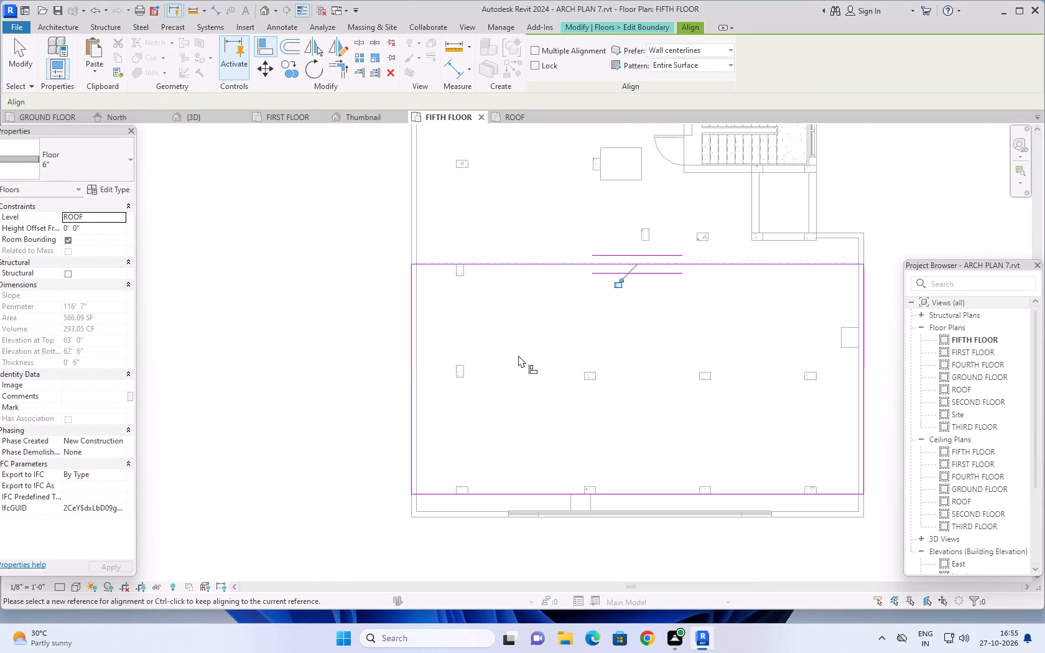
# Examine the slab boundary sketch against the surrounding columns, parapet walls and stair core in the fifth-floor plan.
pyautogui.scroll(-5, 514, 271)
pyautogui.moveTo(526, 284); pyautogui.dragTo(509, 302, button='middle')
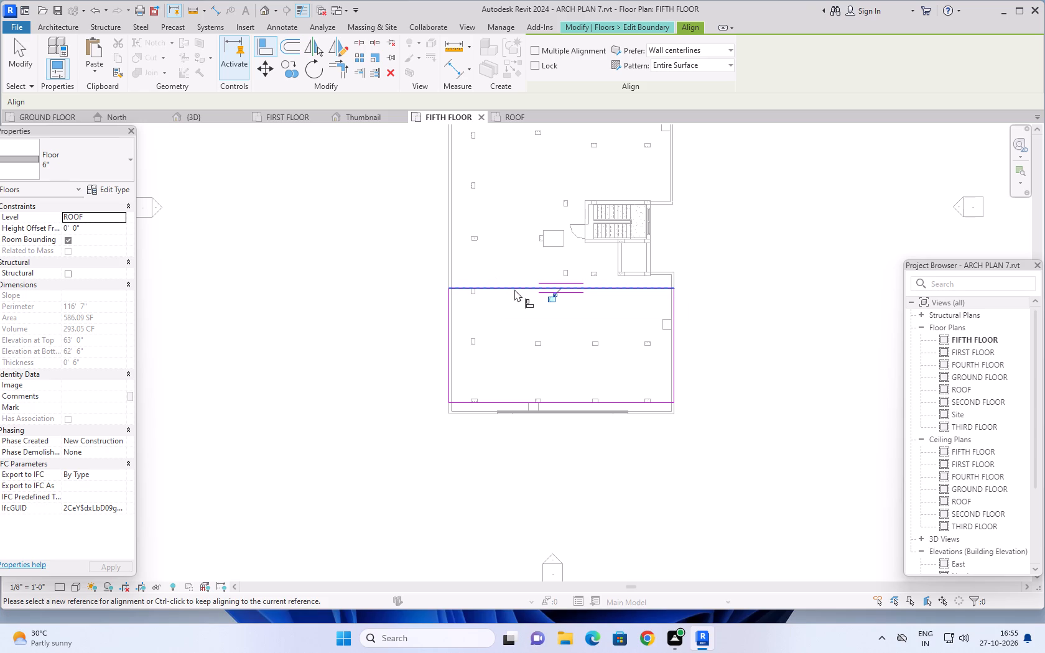
pyautogui.scroll(-1, 531, 302)
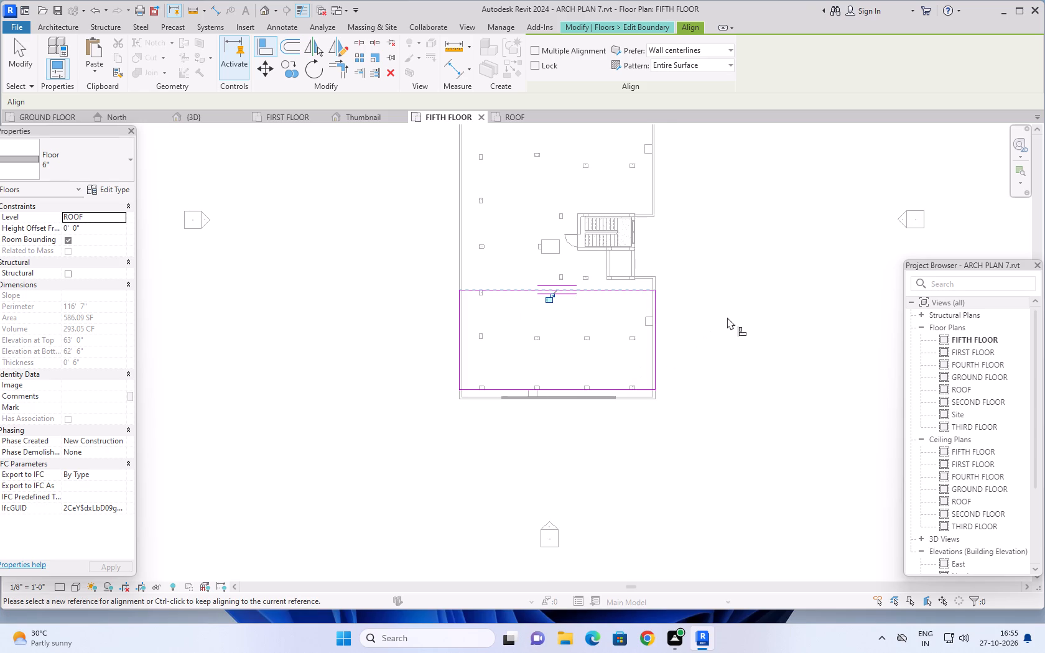
pyautogui.moveTo(732, 307); pyautogui.dragTo(705, 301, button='middle')
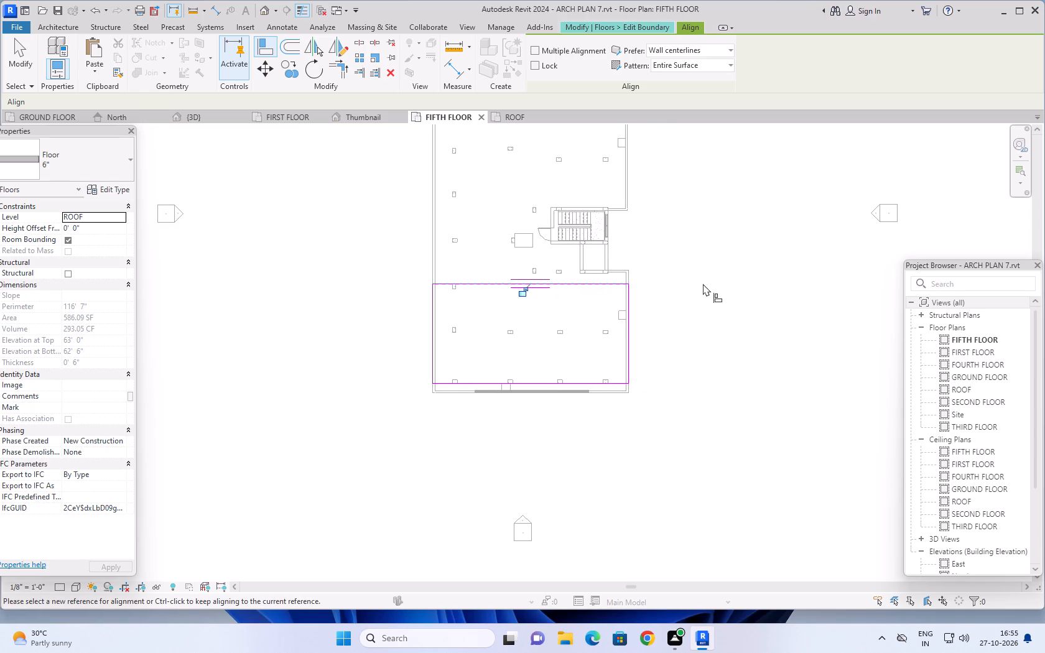
pyautogui.moveTo(703, 284); pyautogui.dragTo(750, 279, button='middle')
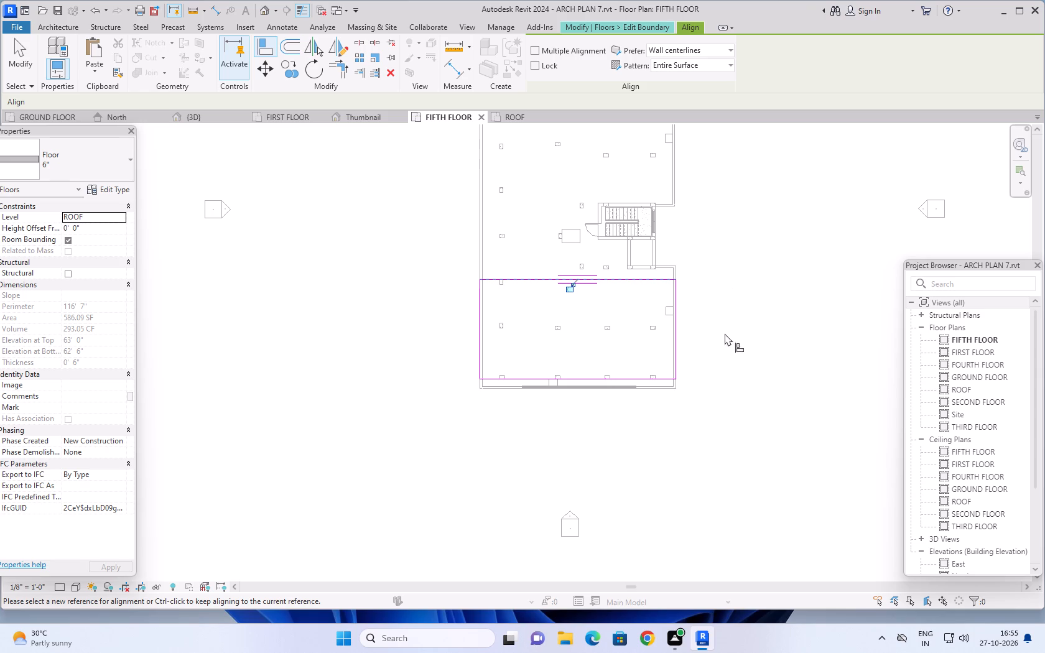
pyautogui.scroll(-1, 719, 369)
pyautogui.moveTo(731, 367); pyautogui.dragTo(790, 354, button='middle')
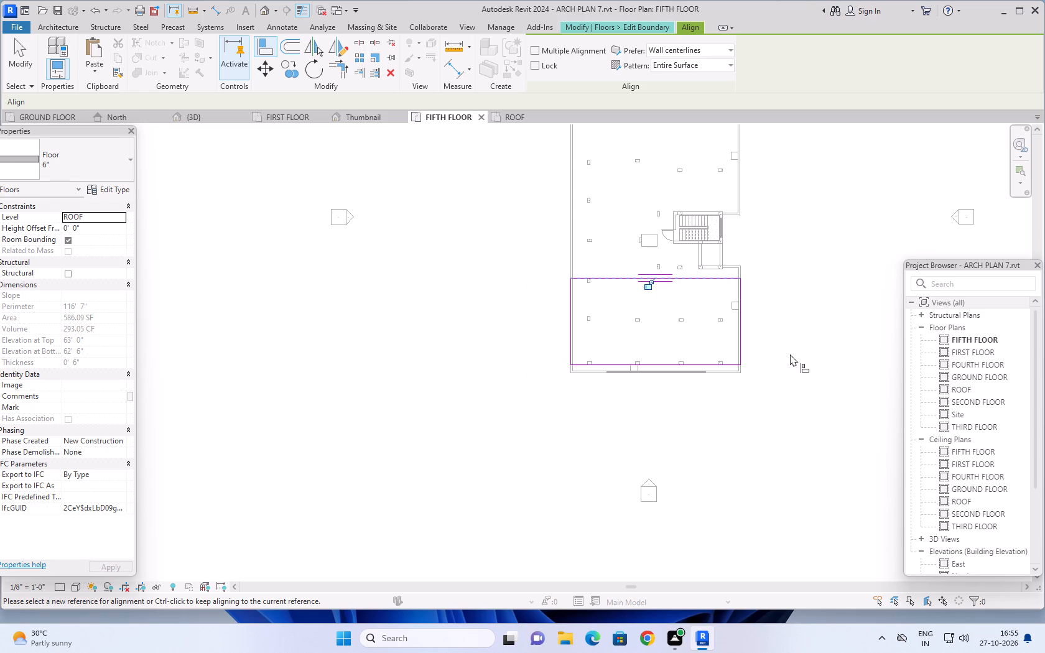
pyautogui.scroll(2, 619, 302)
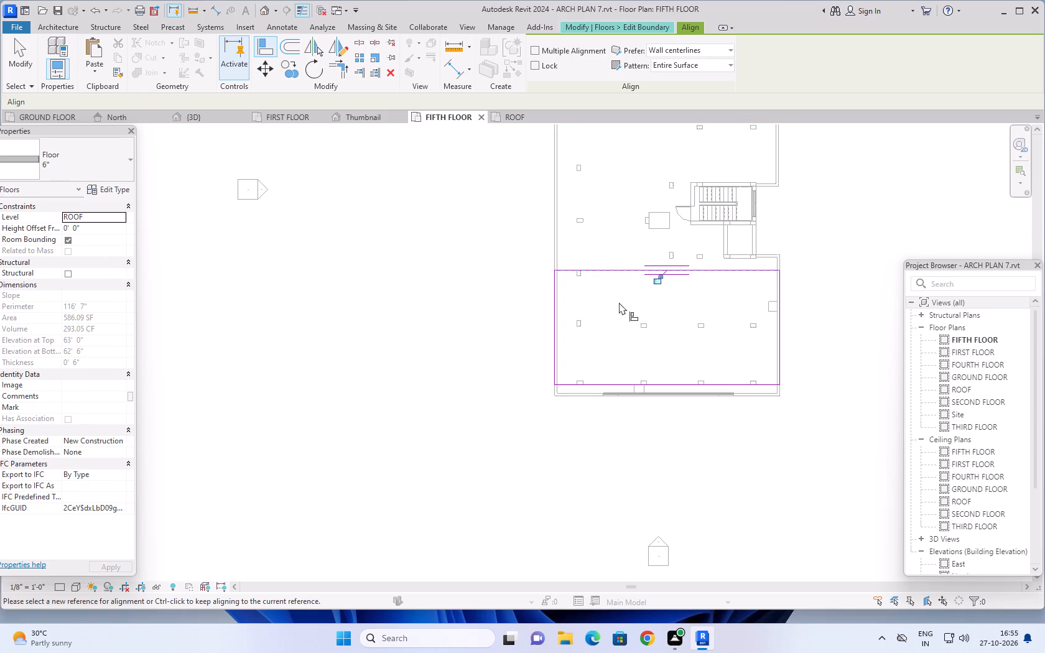
pyautogui.moveTo(610, 284); pyautogui.dragTo(622, 254, button='middle')
pyautogui.scroll(5, 572, 251)
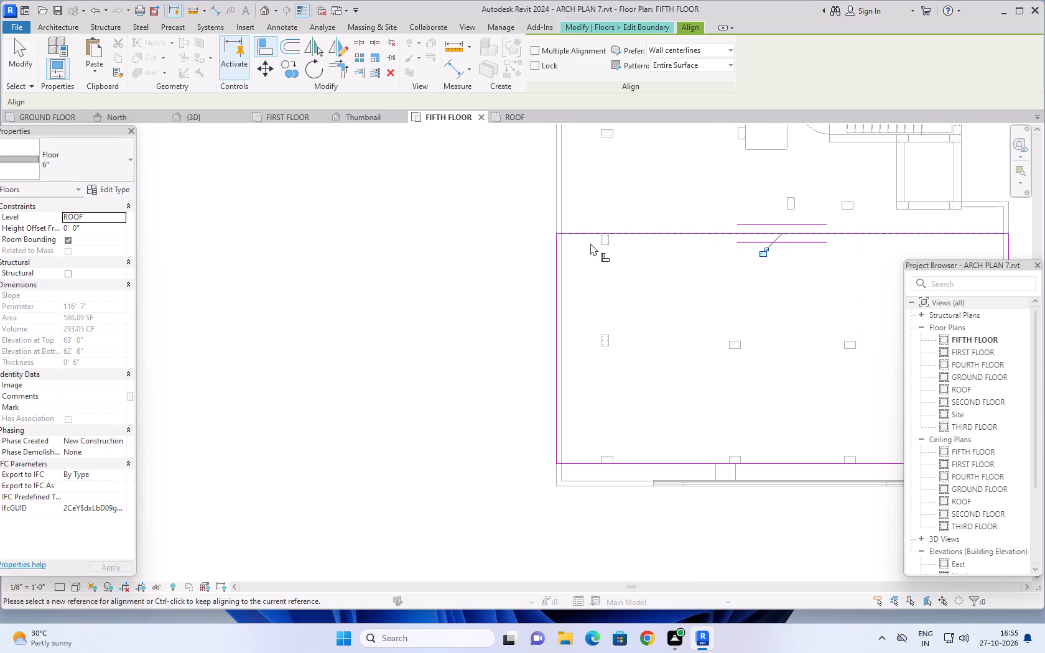
# In the ROOF plan, sketch a 3'-6" by 9'-0" rectangular opening inside the slab boundary's northwest corner, about 1'-9" from west and 1'-5" from north.
pyautogui.scroll(3, 590, 243)
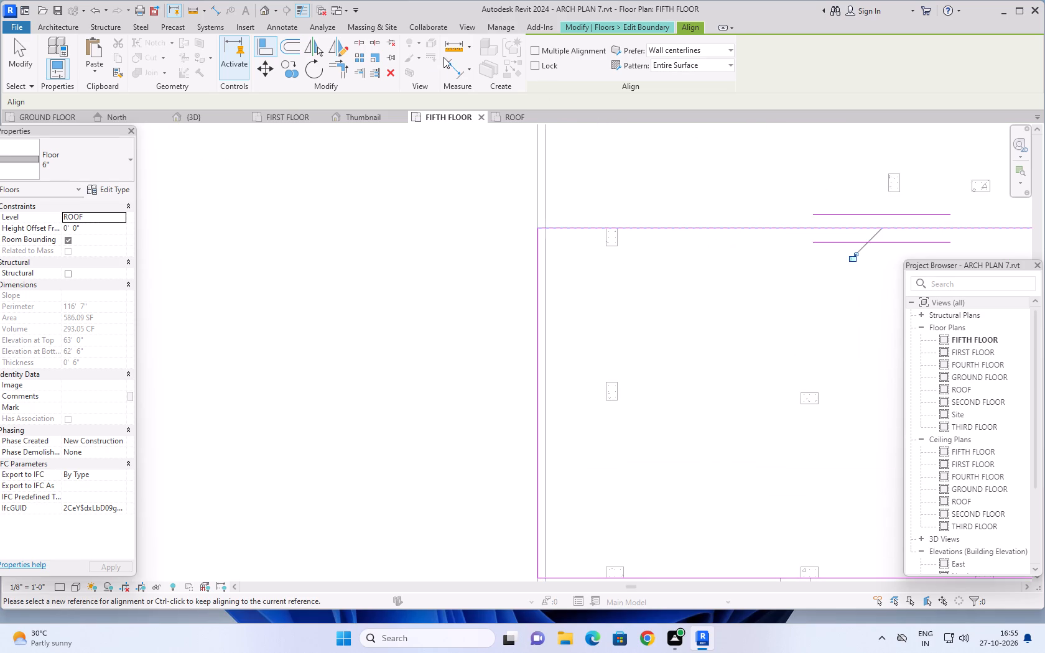
pyautogui.click(634, 24)
pyautogui.click(649, 43)
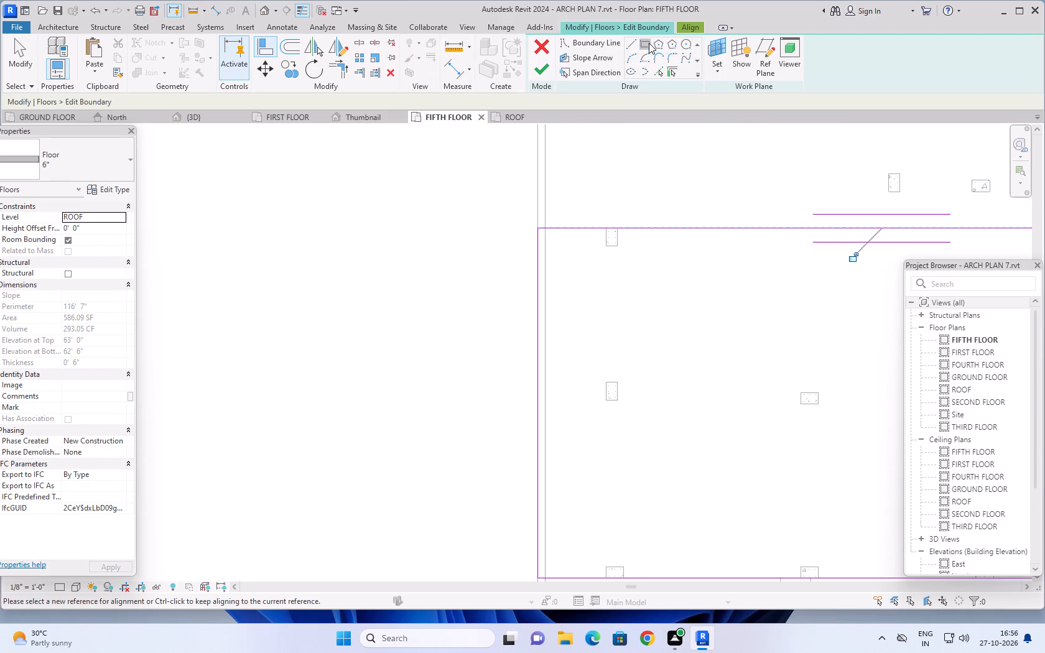
pyautogui.scroll(1, 556, 249)
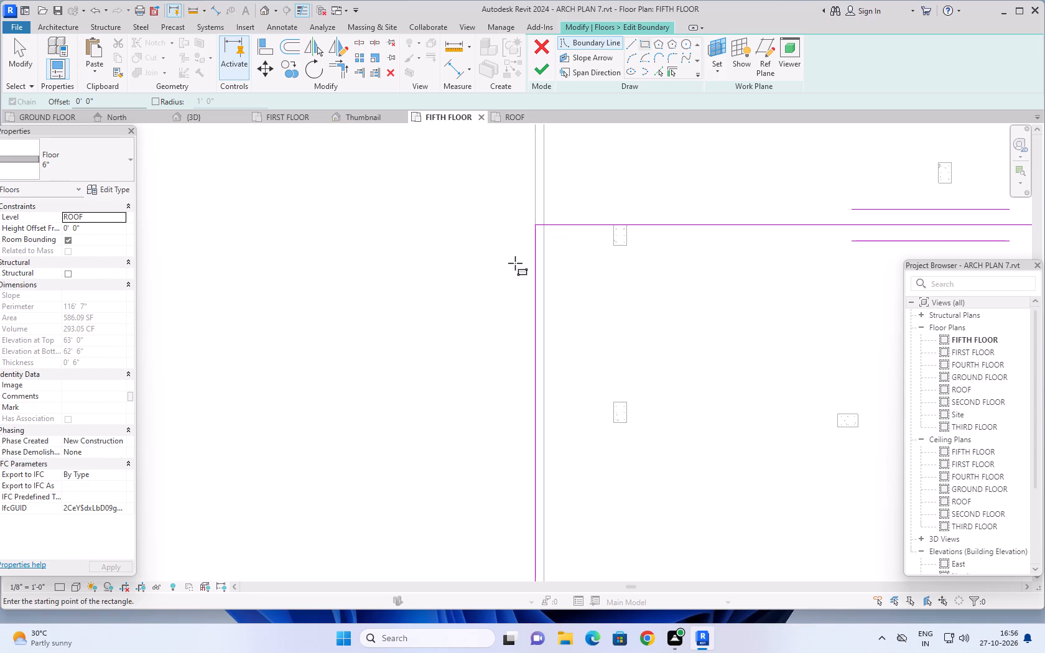
pyautogui.scroll(4, 546, 246)
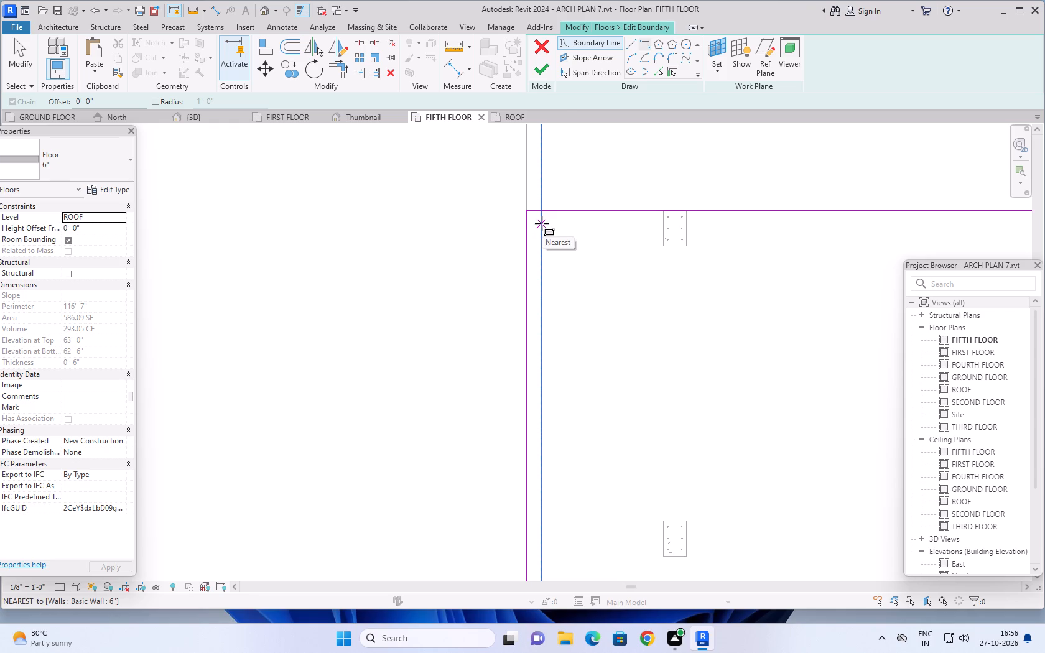
pyautogui.click(518, 117)
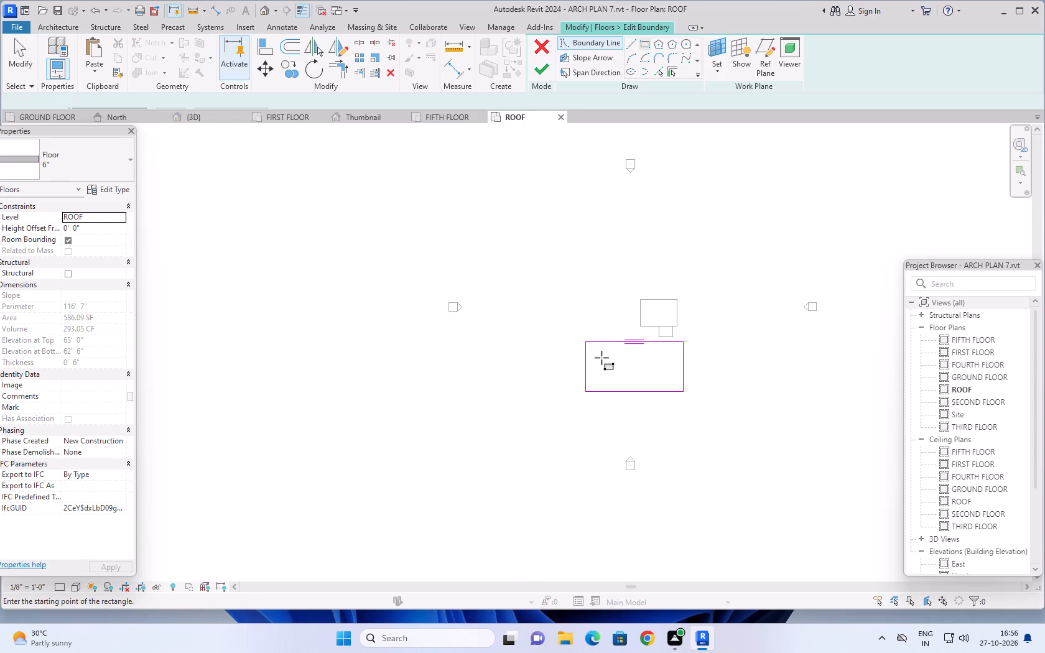
pyautogui.scroll(9, 601, 358)
pyautogui.moveTo(609, 347); pyautogui.dragTo(582, 257, button='middle')
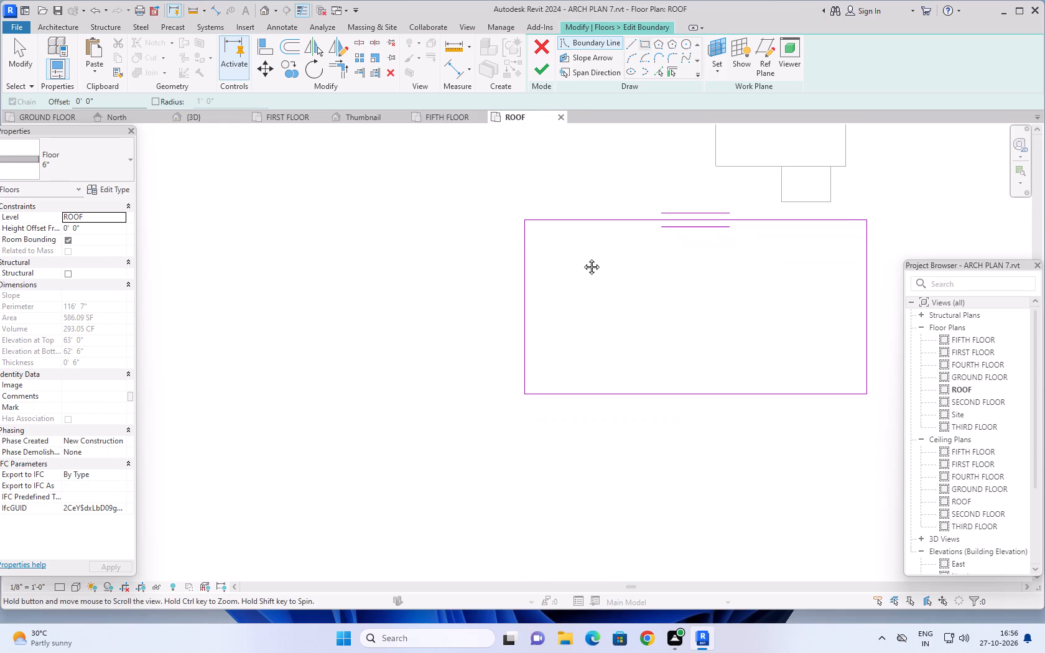
pyautogui.moveTo(582, 257); pyautogui.dragTo(578, 275, button='middle')
pyautogui.scroll(3, 578, 275)
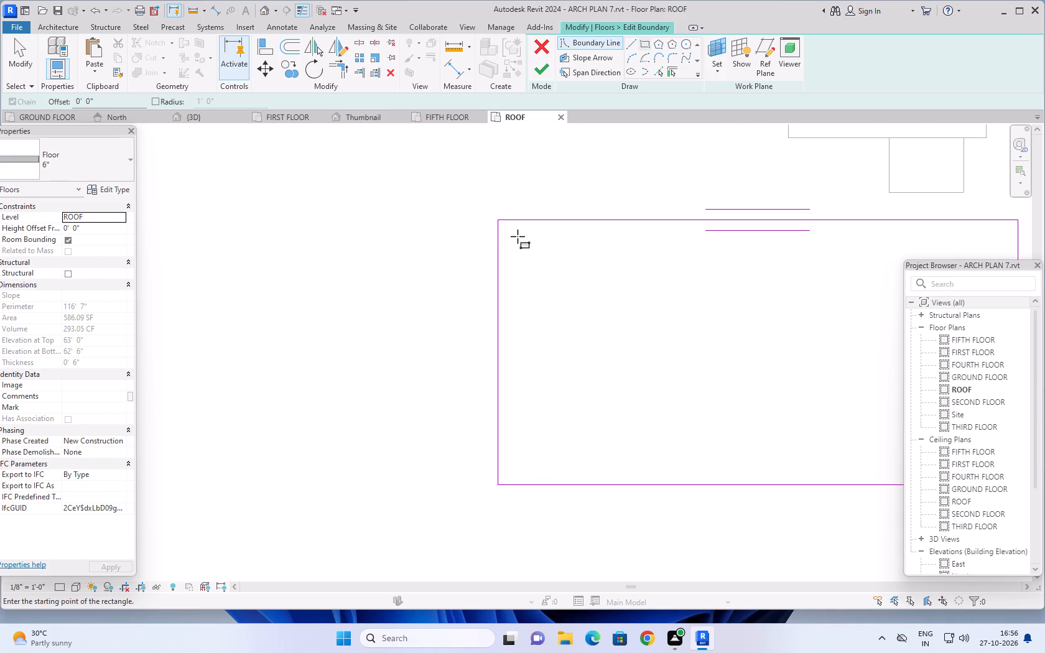
pyautogui.click(518, 236)
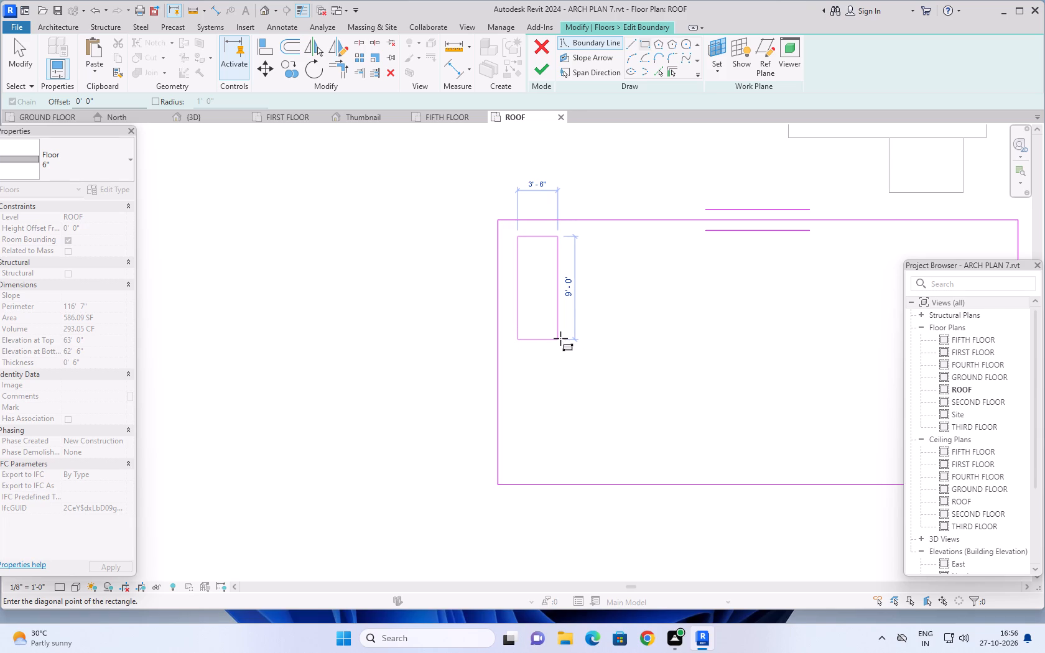
pyautogui.click(560, 338)
pyautogui.scroll(-2, 611, 345)
pyautogui.moveTo(620, 349); pyautogui.dragTo(555, 339, button='middle')
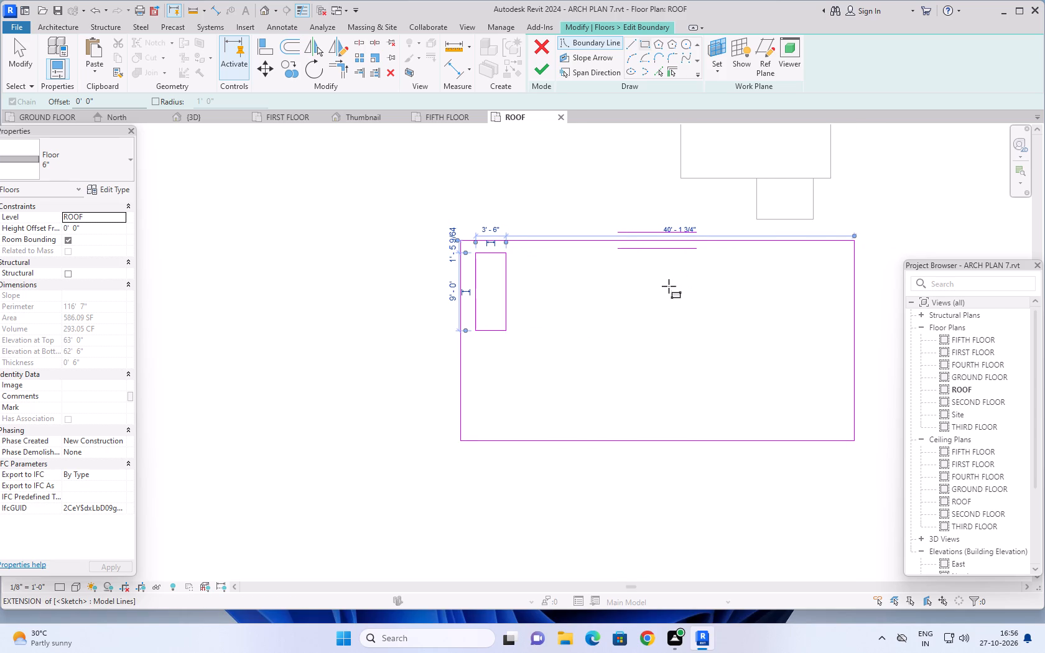
pyautogui.press('Escape')
pyautogui.press('Escape')
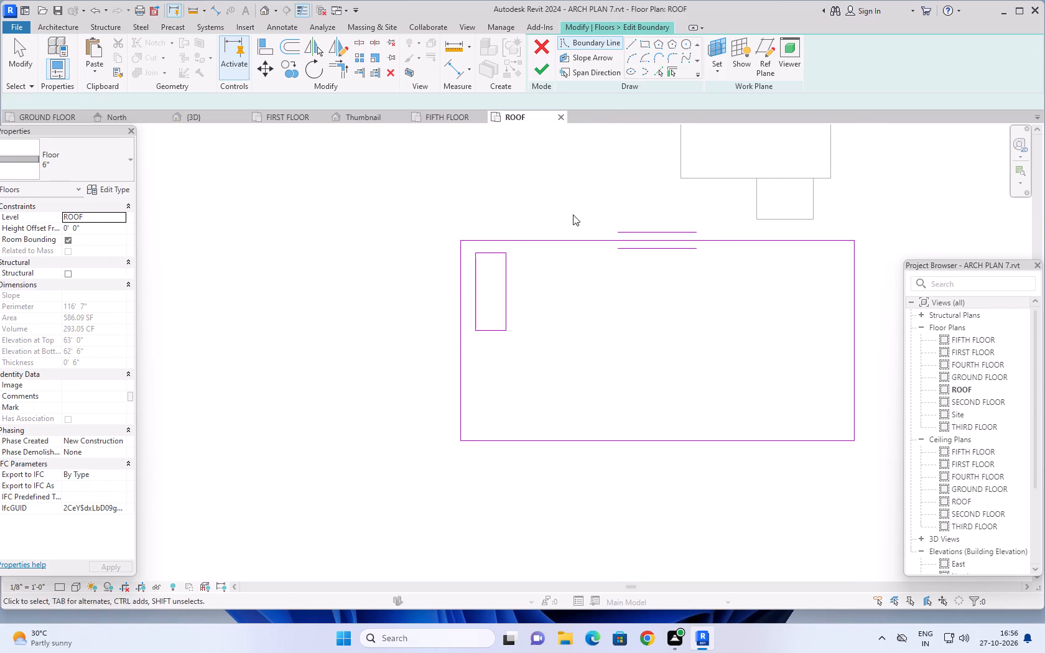
pyautogui.press('Escape')
# Copy the rectangular opening eastward six times at 6'-0" spacing, with 6'-6" for the last, making a north row of seven.
pyautogui.click(520, 244)
pyautogui.press('Escape')
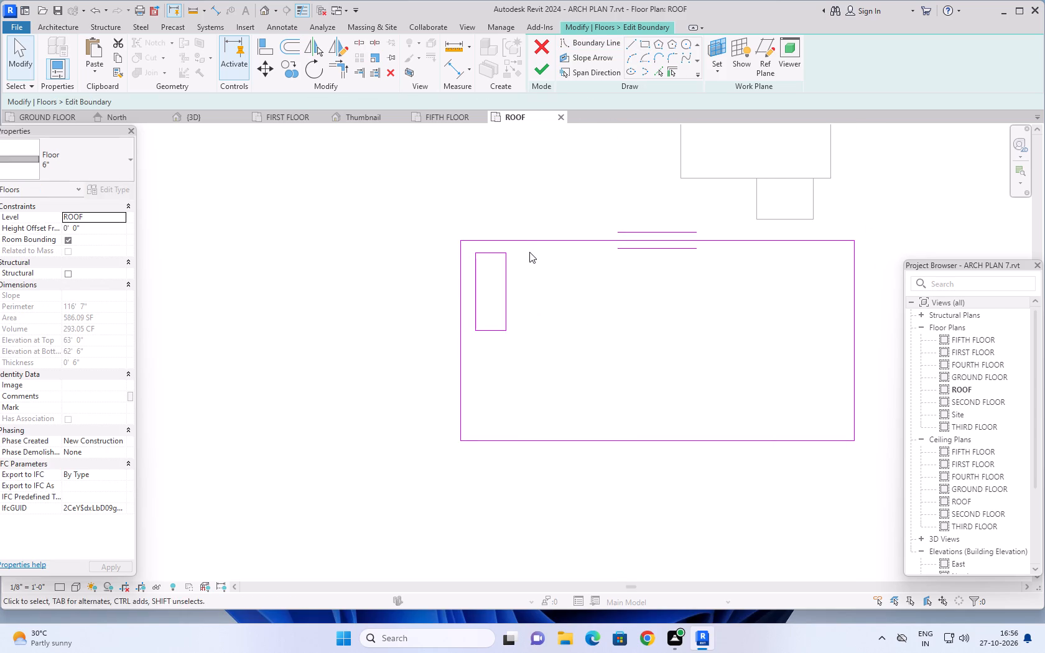
pyautogui.press('Escape')
pyautogui.moveTo(525, 249); pyautogui.dragTo(478, 341)
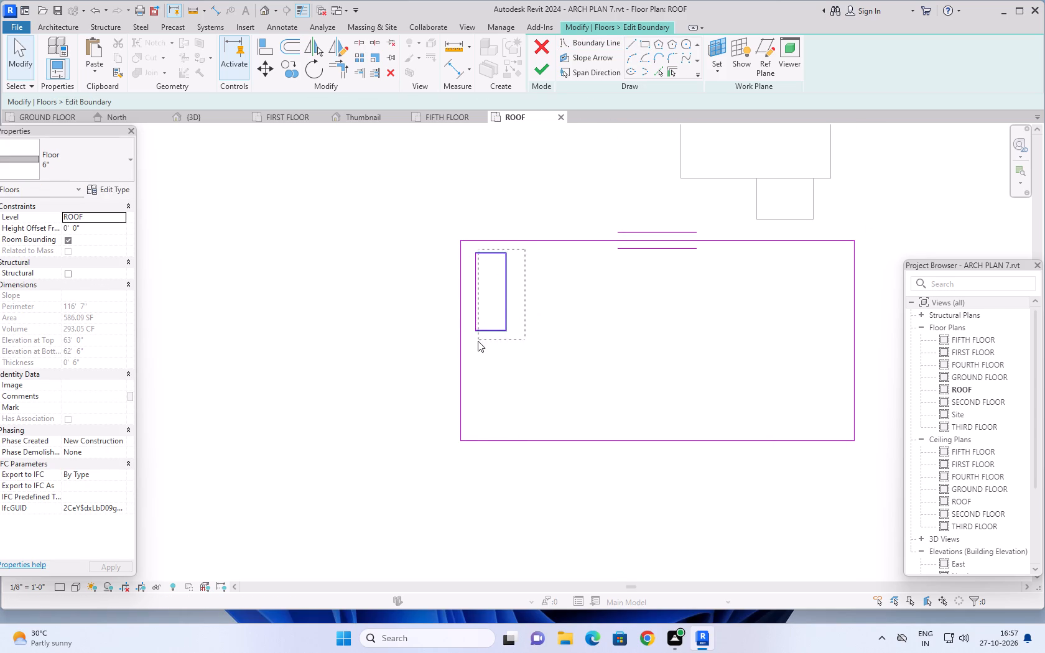
pyautogui.moveTo(478, 341); pyautogui.dragTo(471, 353)
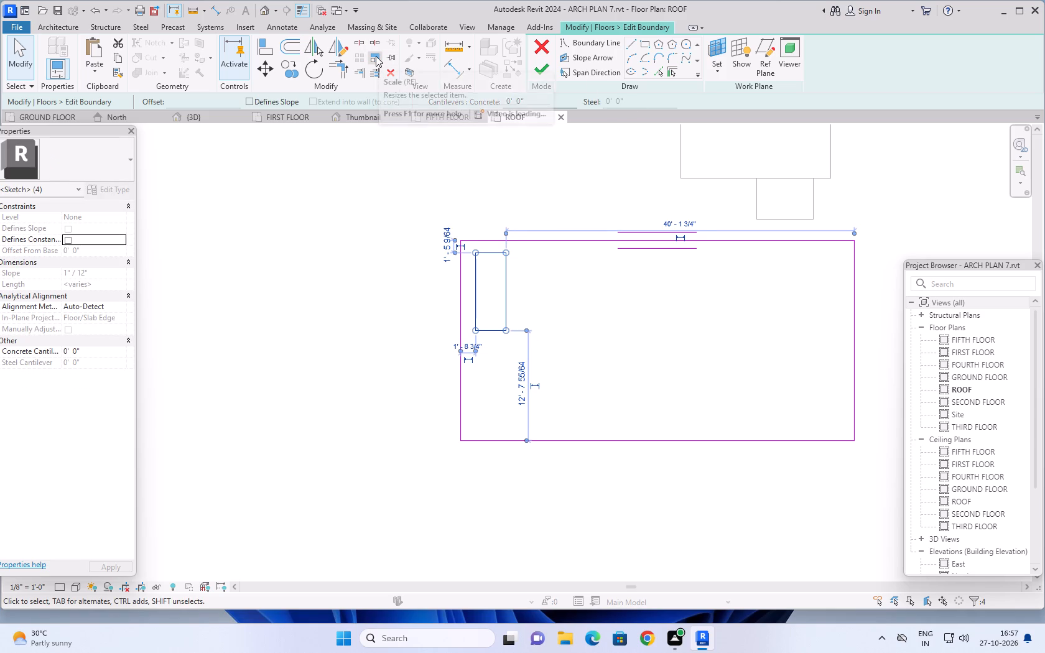
pyautogui.click(286, 67)
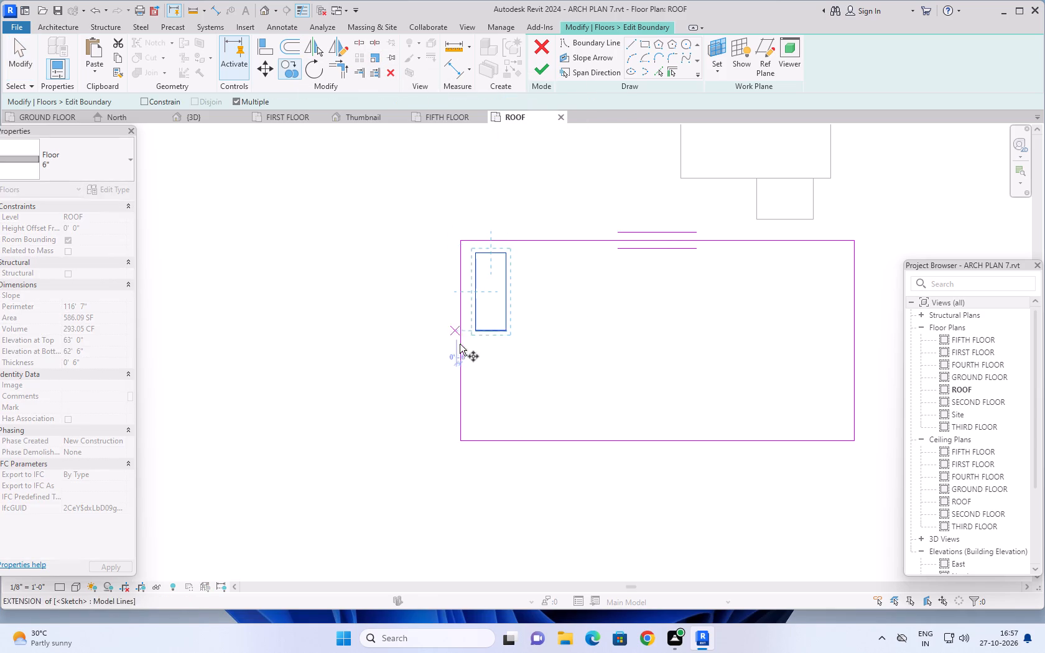
pyautogui.scroll(4, 492, 364)
pyautogui.click(465, 308)
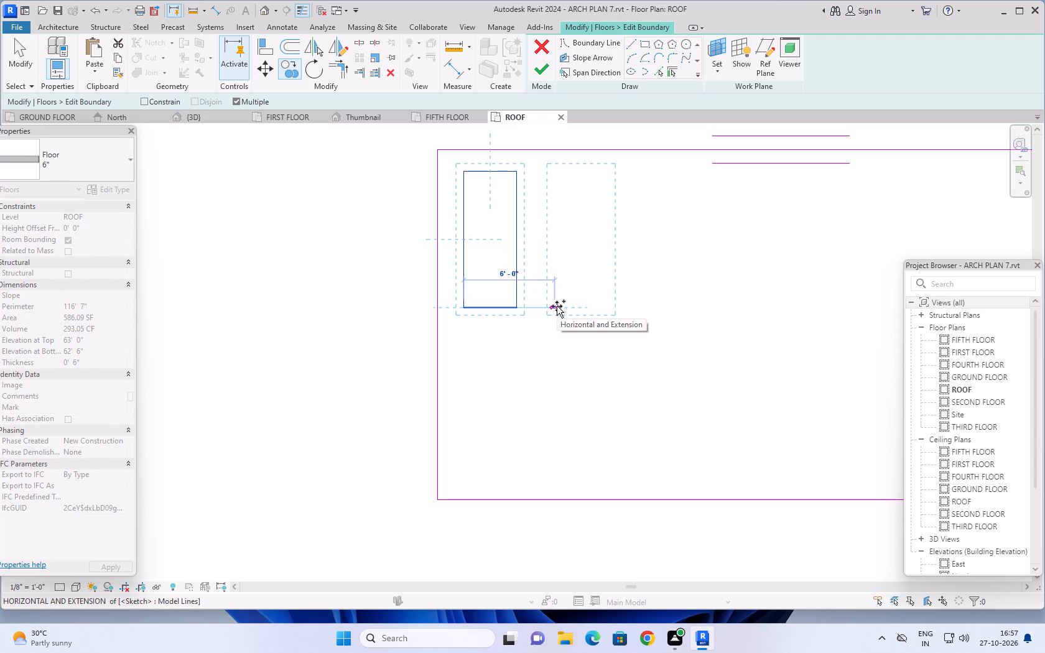
pyautogui.click(557, 306)
pyautogui.scroll(-2, 665, 310)
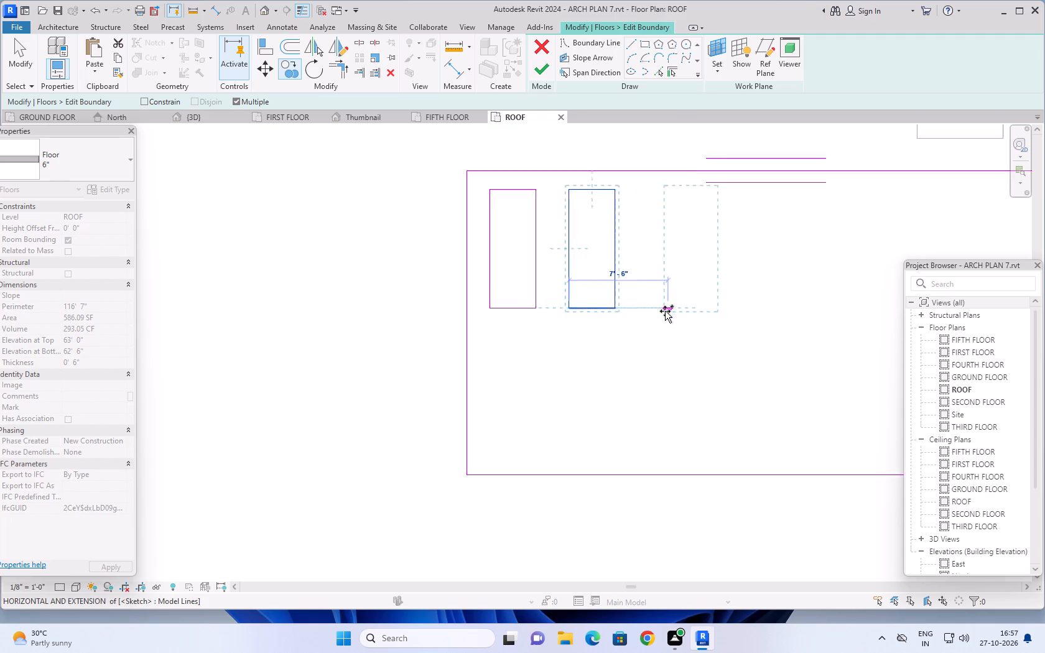
pyautogui.scroll(-1, 665, 311)
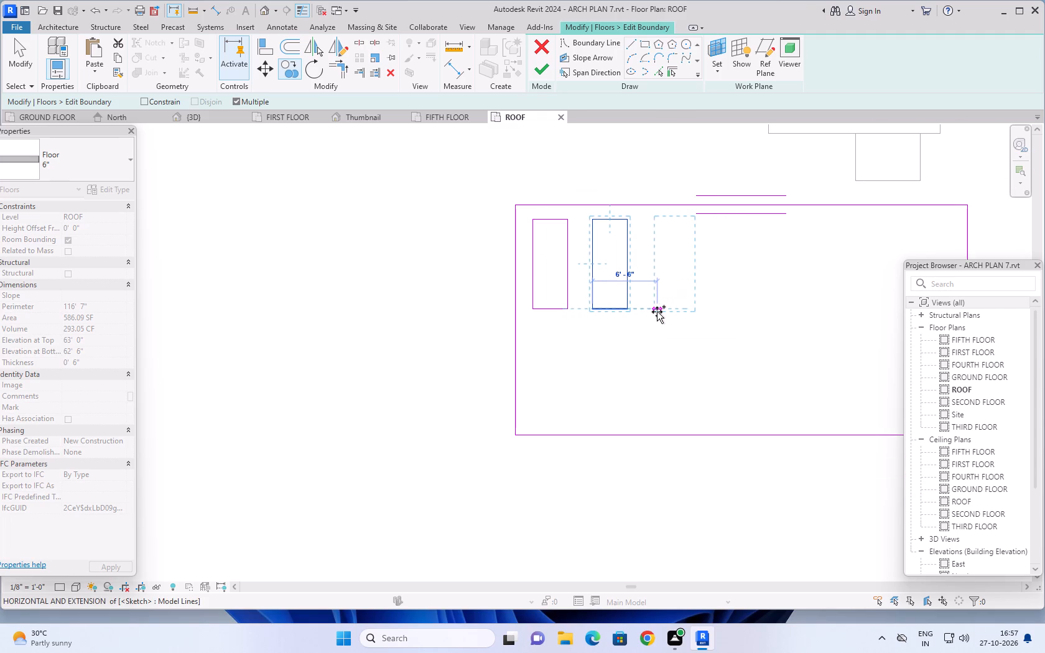
pyautogui.click(653, 312)
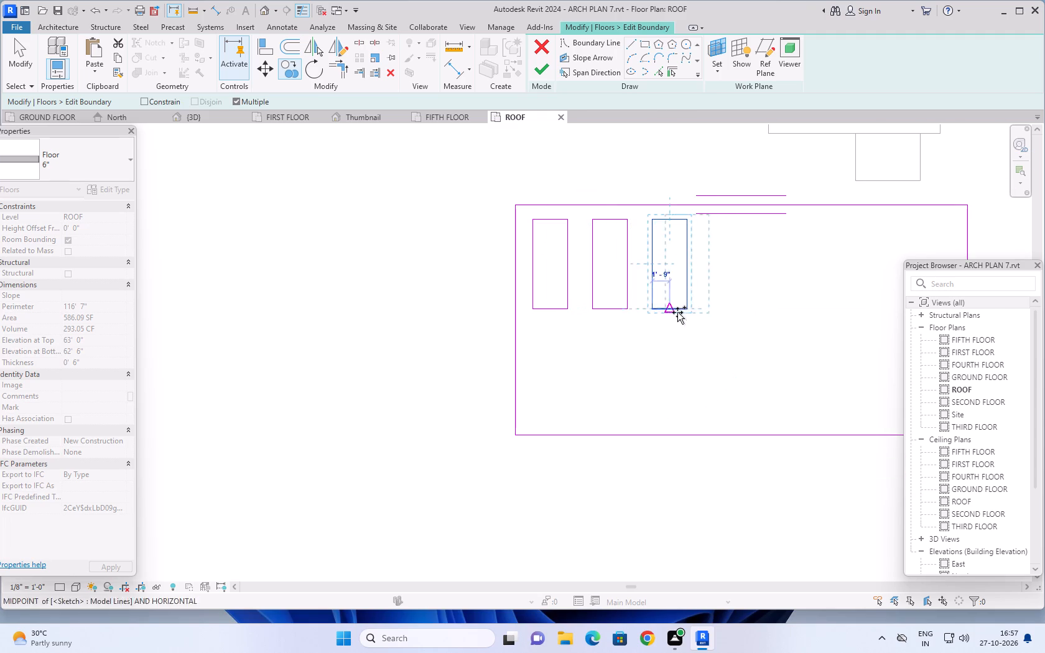
pyautogui.click(710, 312)
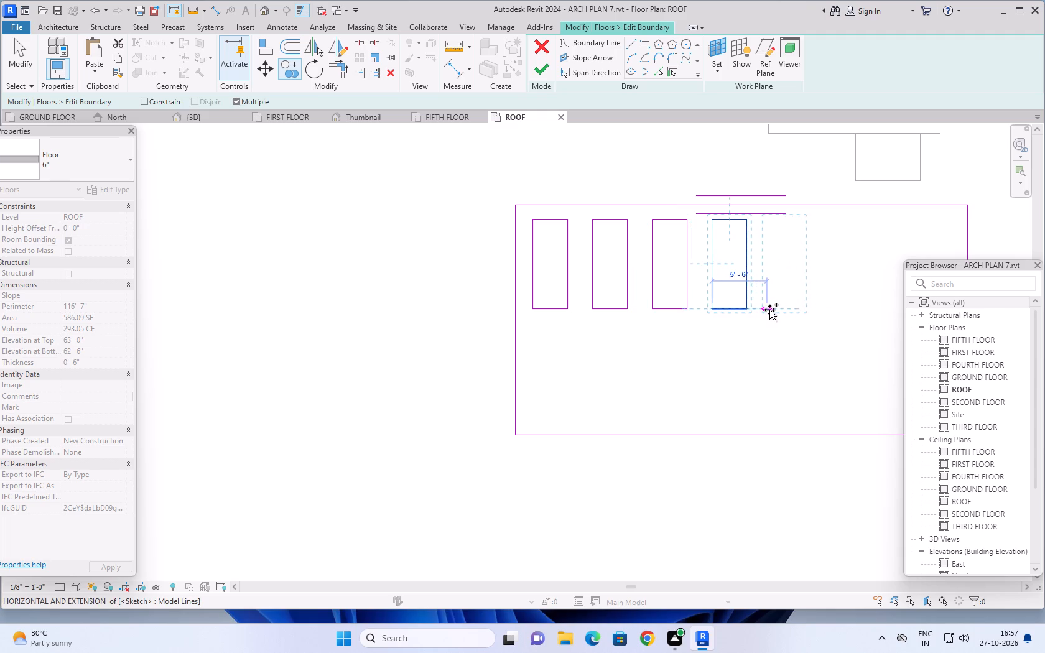
pyautogui.click(771, 310)
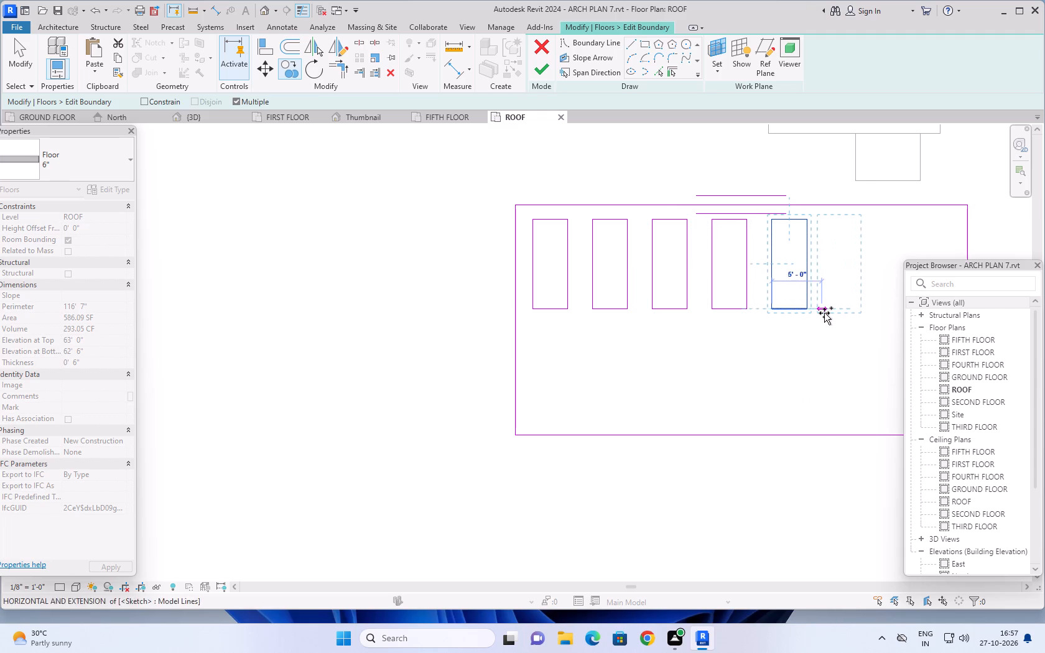
pyautogui.click(834, 313)
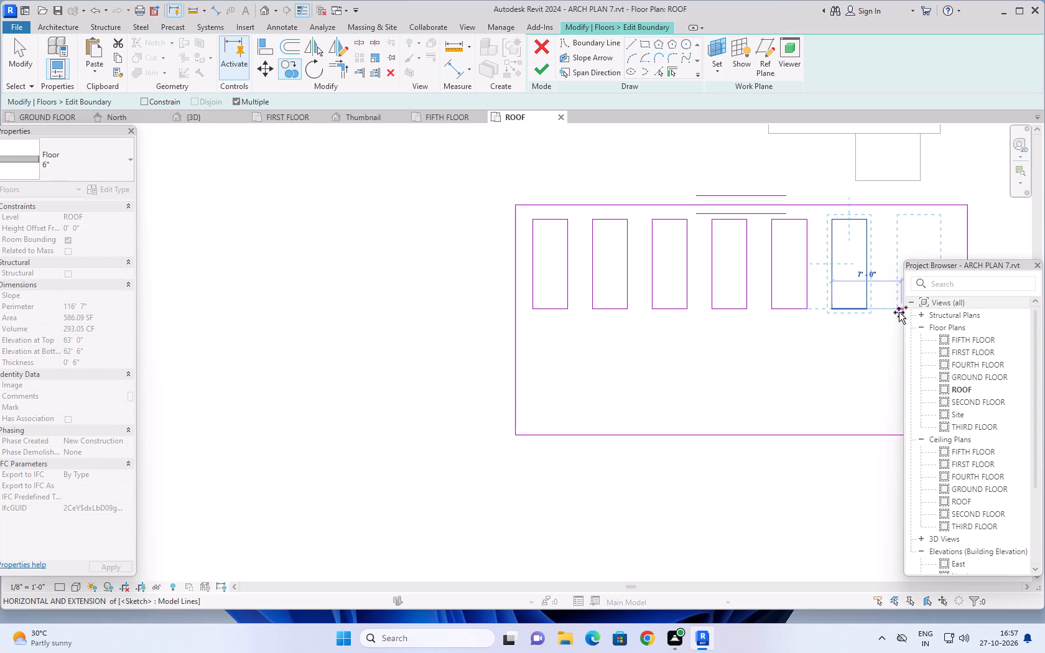
pyautogui.scroll(1, 899, 312)
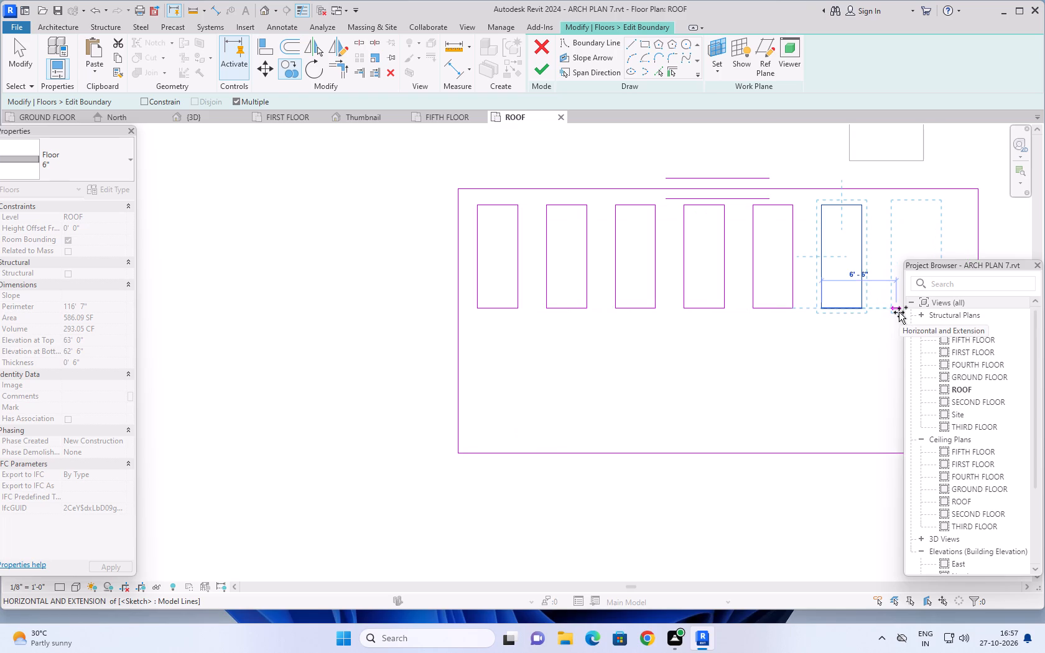
pyautogui.click(899, 312)
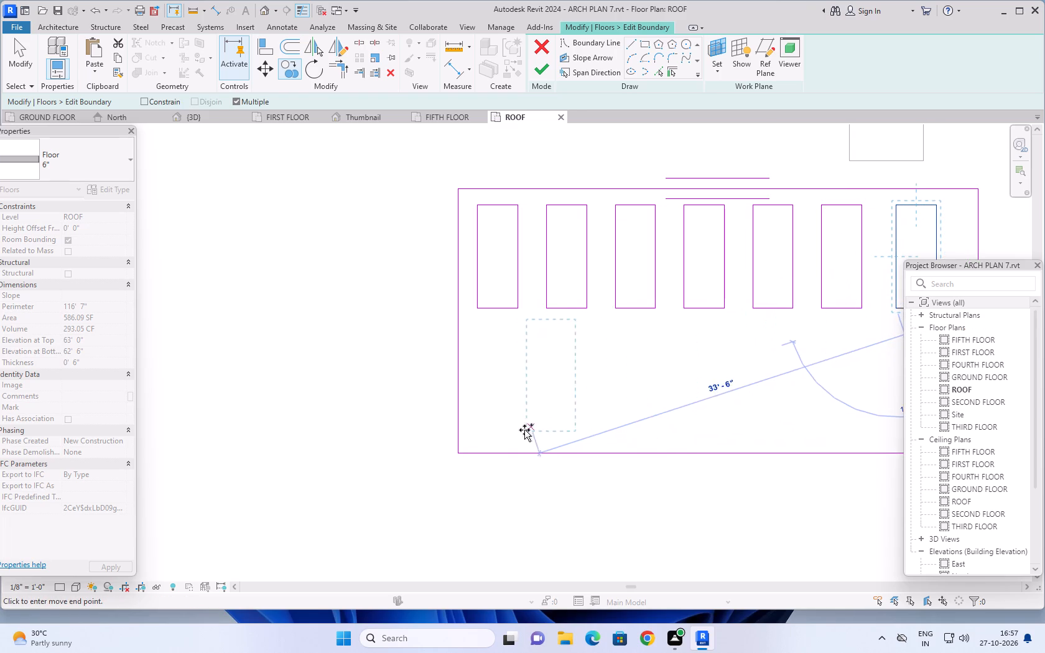
# Copy the opening into a second row of seven along the slab's south side, aligned under the first row, and finish the boundary edit.
pyautogui.click(476, 433)
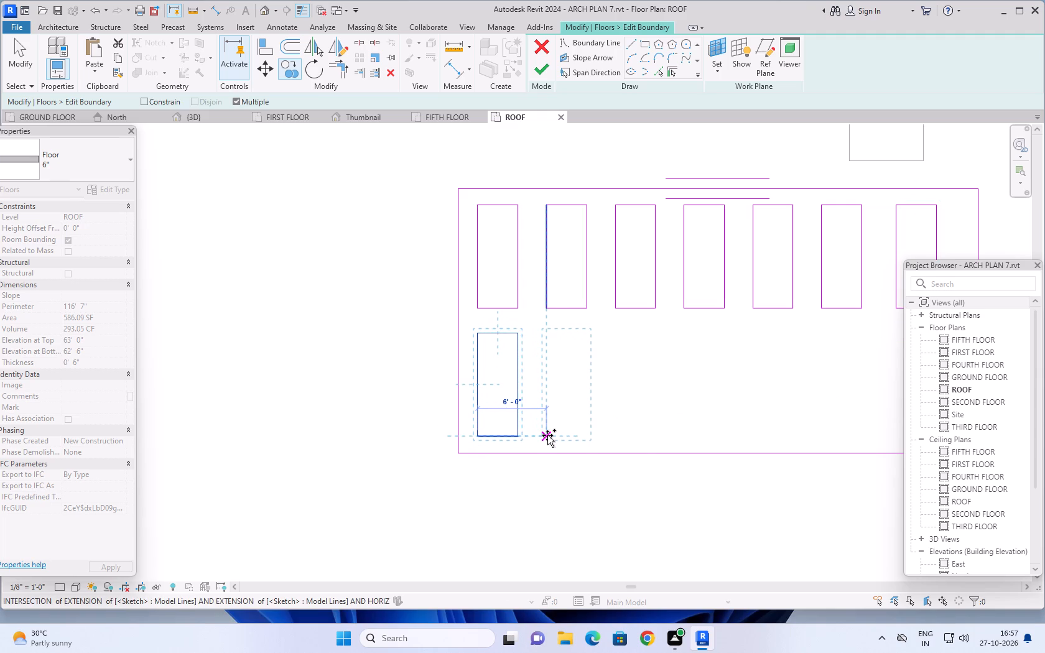
pyautogui.click(547, 435)
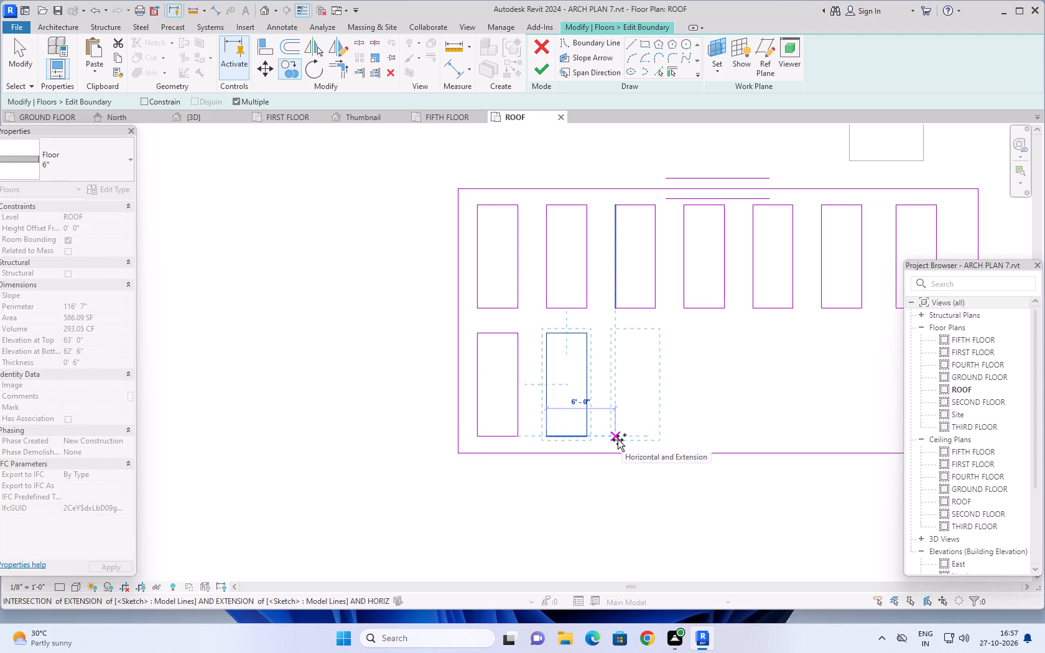
pyautogui.click(618, 440)
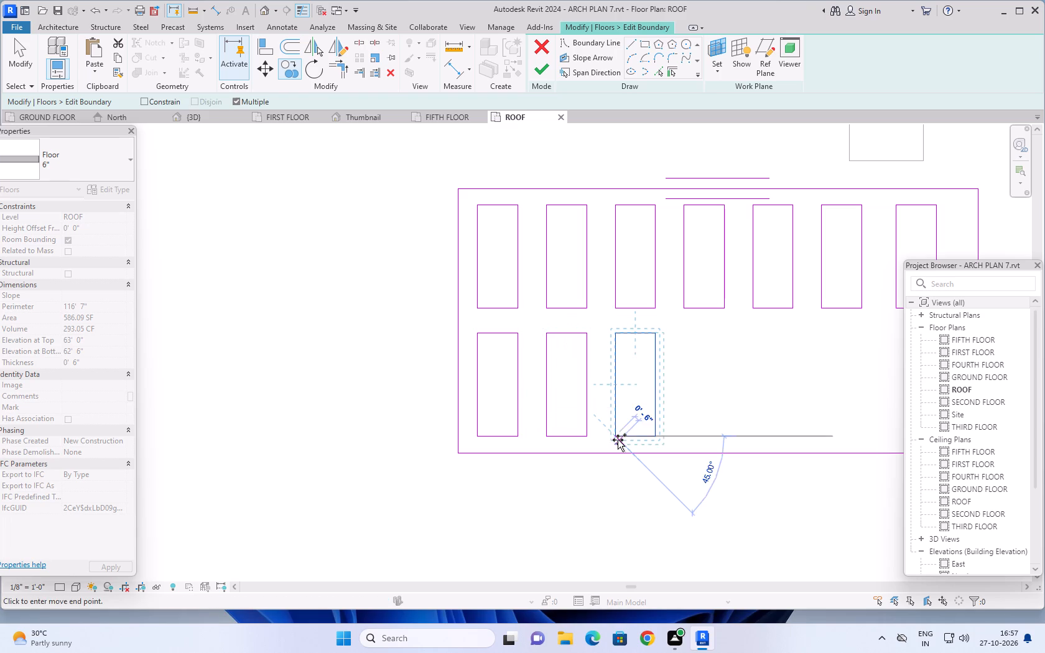
pyautogui.click(687, 439)
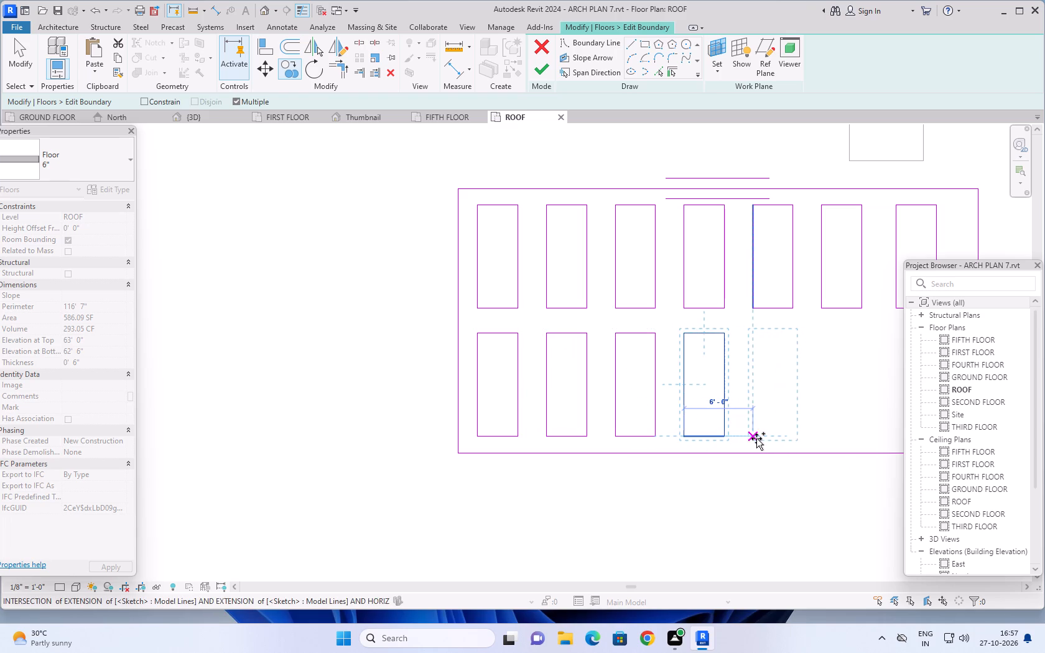
pyautogui.click(756, 438)
pyautogui.scroll(-1, 800, 436)
pyautogui.moveTo(825, 434); pyautogui.dragTo(729, 401, button='middle')
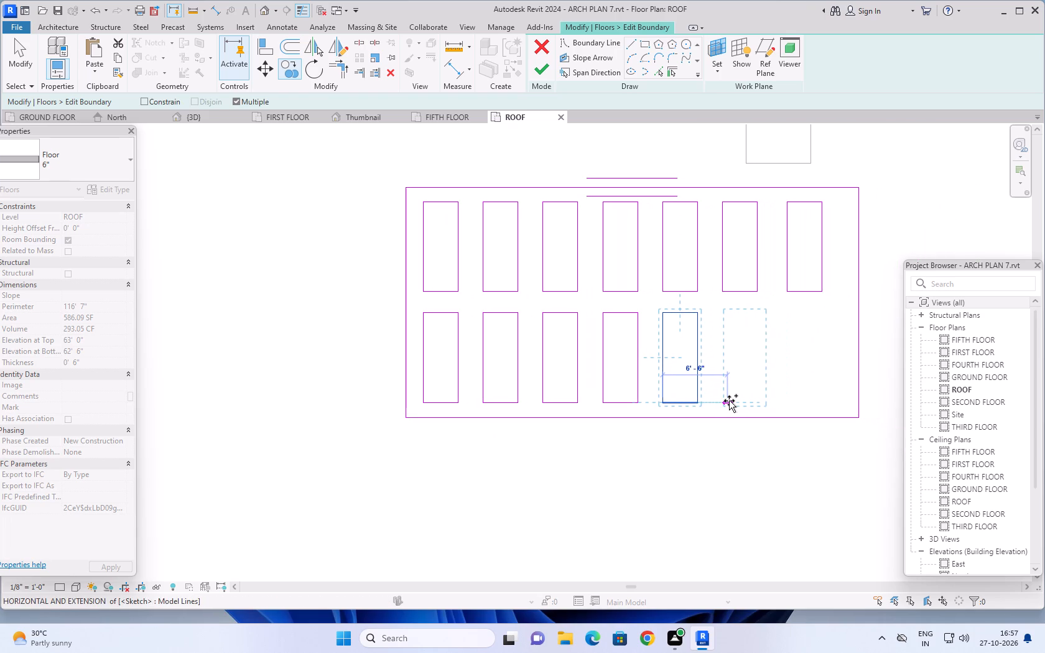
pyautogui.click(725, 399)
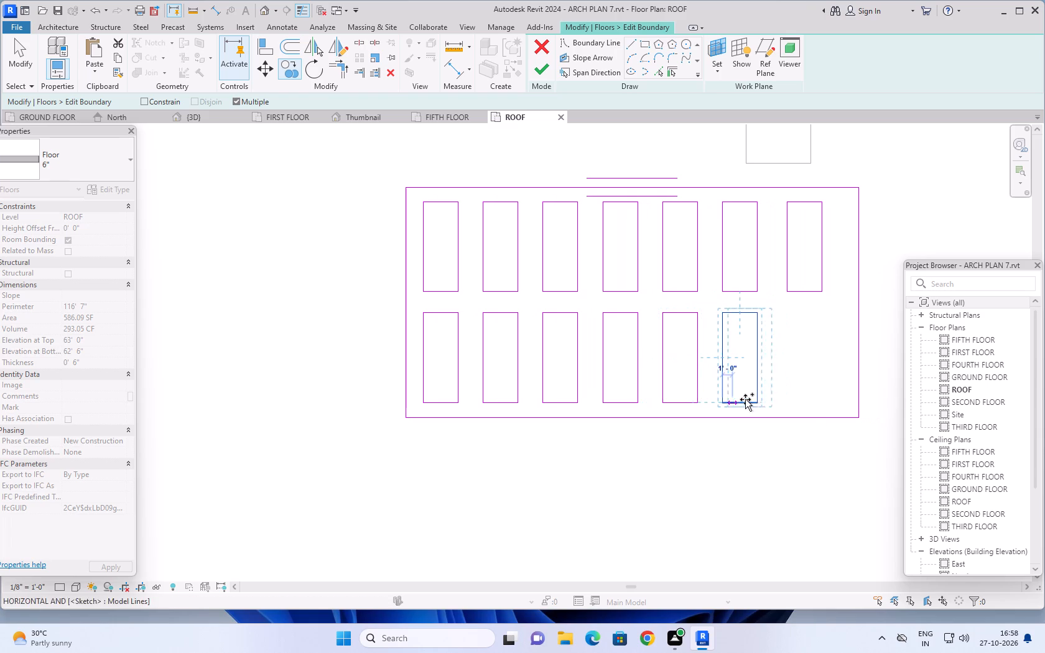
pyautogui.click(790, 401)
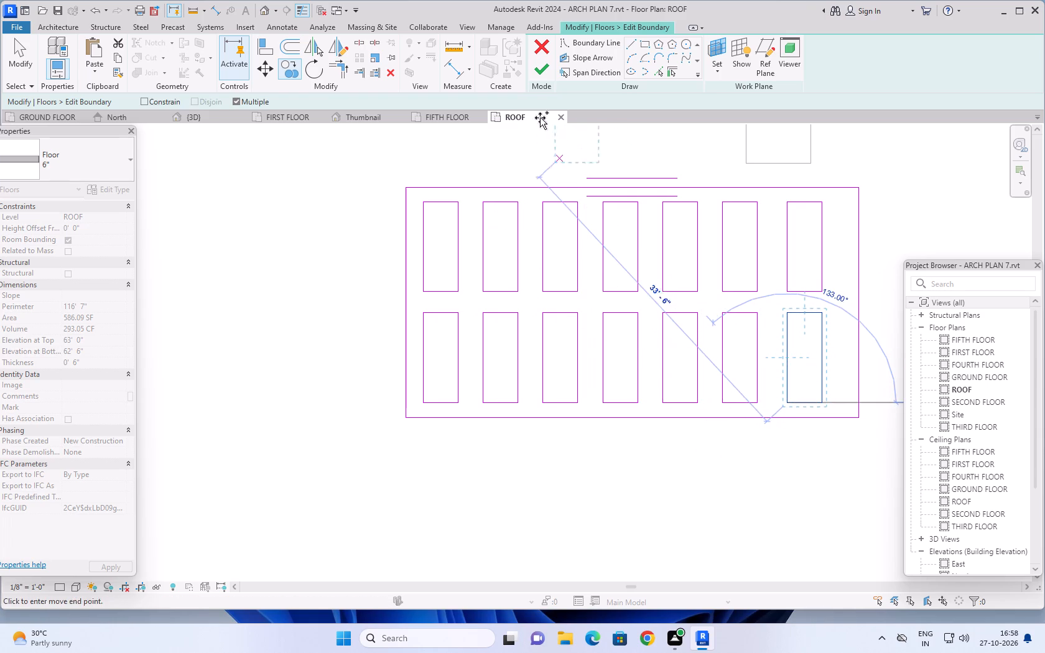
pyautogui.click(542, 72)
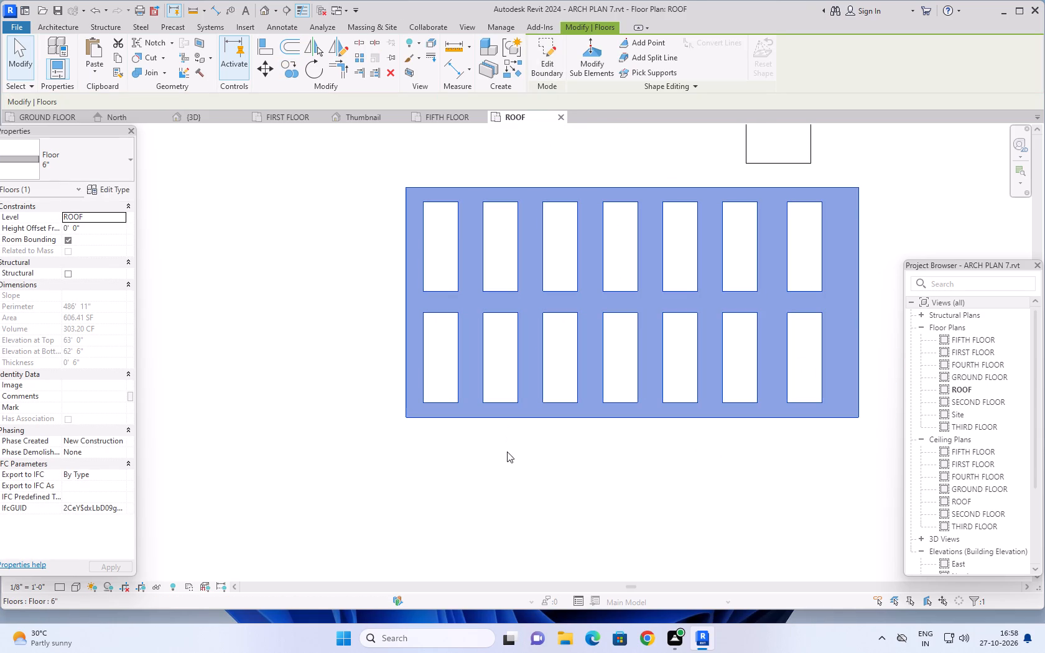
# Examine the pergola slab's openings in the 3D view against the terrace columns, stair core and parapet, from above and from the sides.
pyautogui.keyDown('shift'); pyautogui.moveTo(532, 464); pyautogui.dragTo(531, 413, button='middle'); pyautogui.keyUp('shift')
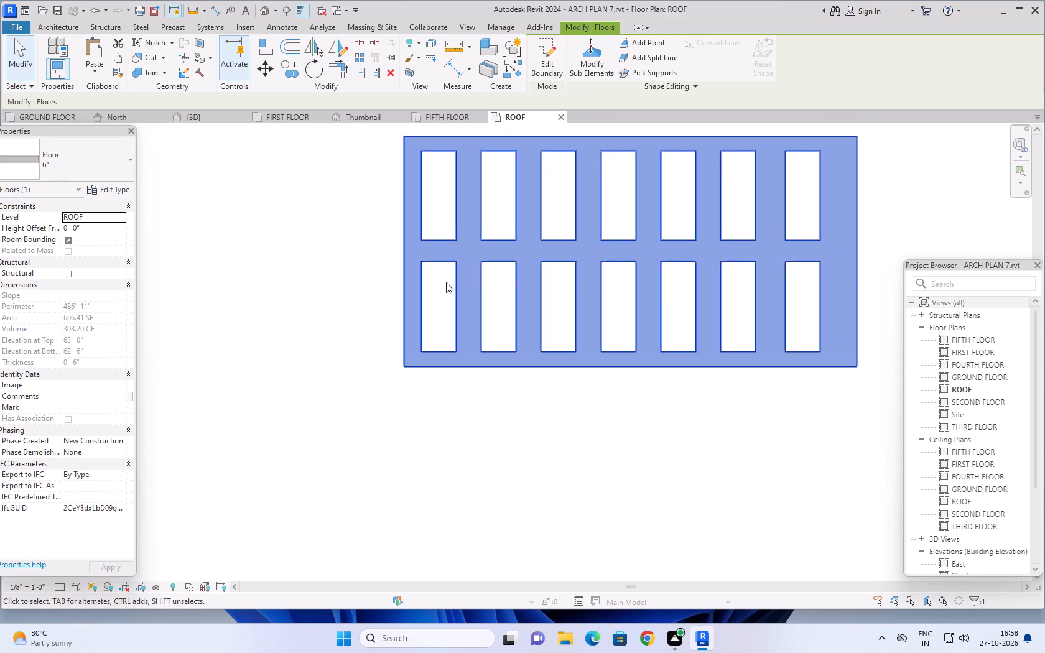
pyautogui.click(220, 111)
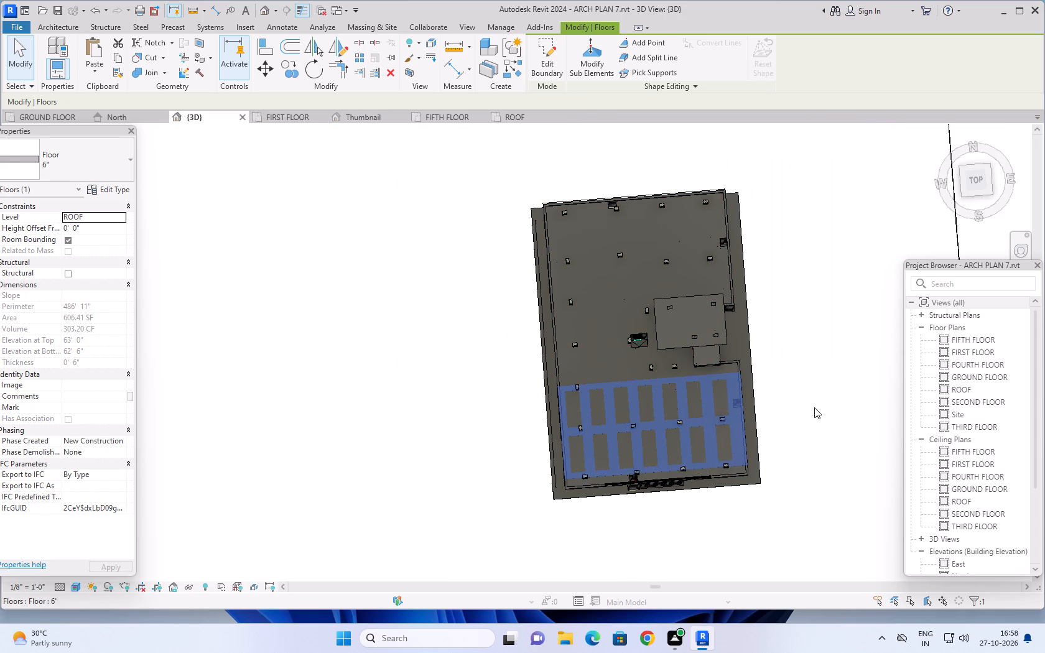
pyautogui.moveTo(806, 404); pyautogui.dragTo(783, 206, button='middle')
pyautogui.keyDown('shift'); pyautogui.scroll(1, 819, 380); pyautogui.keyUp('shift')
pyautogui.keyDown('shift'); pyautogui.moveTo(819, 377); pyautogui.dragTo(852, 227, button='middle'); pyautogui.keyUp('shift')
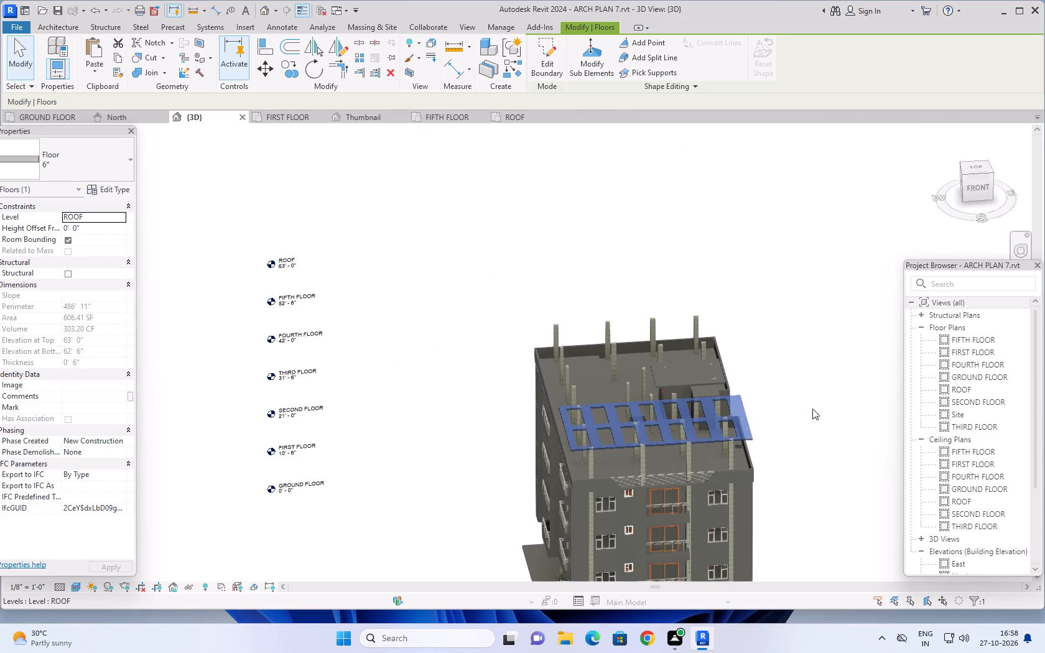
pyautogui.keyDown('shift'); pyautogui.moveTo(804, 407); pyautogui.dragTo(692, 277, button='middle'); pyautogui.keyUp('shift')
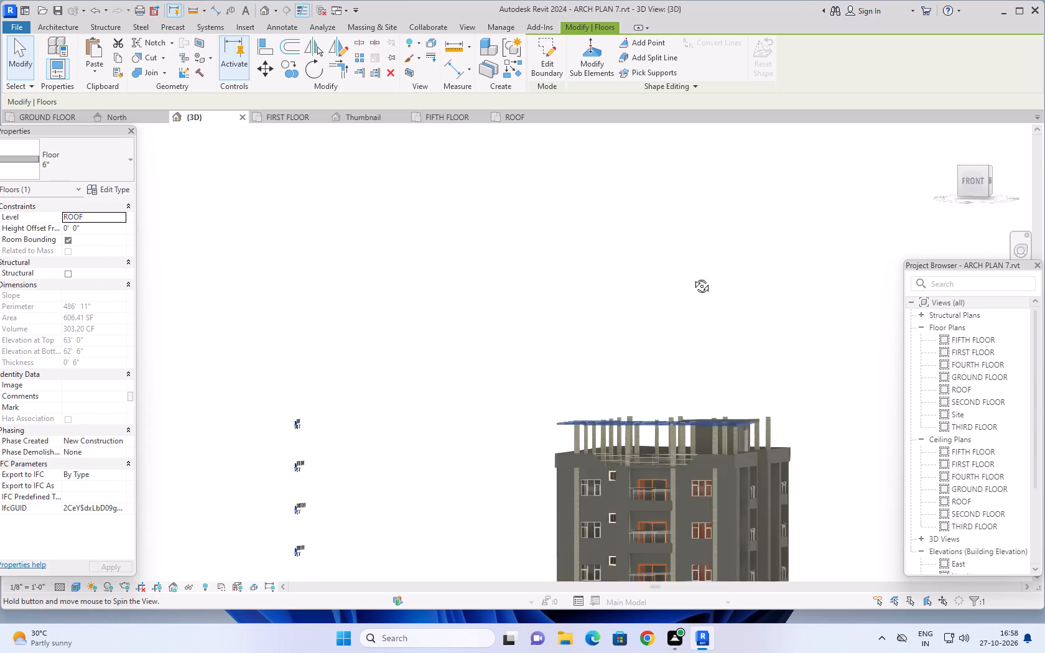
pyautogui.keyDown('shift'); pyautogui.moveTo(692, 277); pyautogui.dragTo(567, 241, button='middle'); pyautogui.keyUp('shift')
pyautogui.scroll(3, 613, 363)
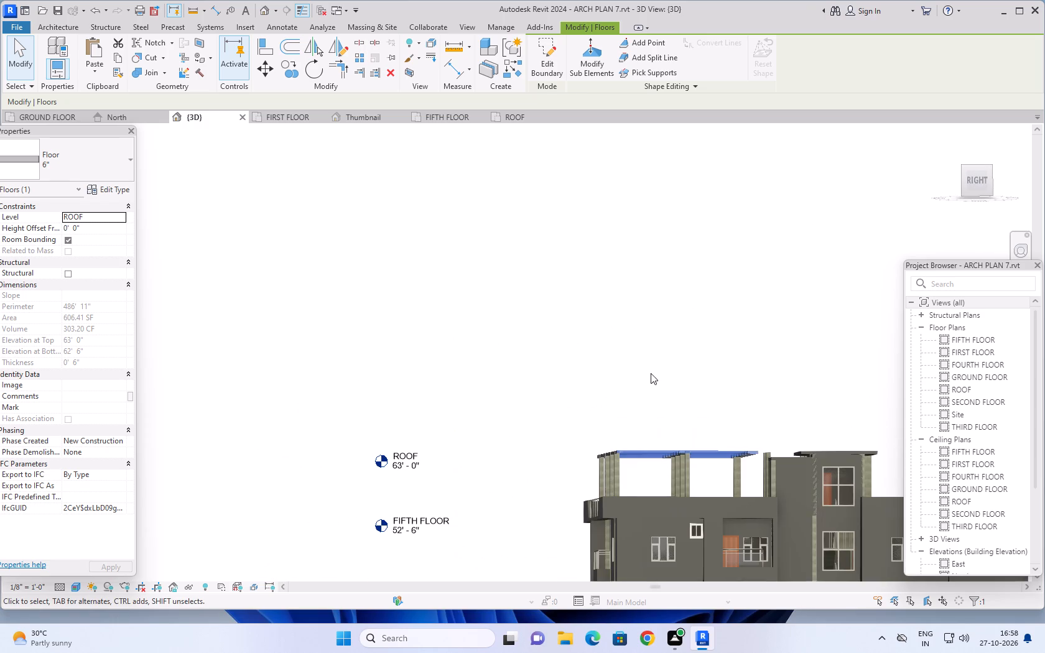
pyautogui.moveTo(649, 372); pyautogui.dragTo(565, 300, button='middle')
pyautogui.scroll(3, 594, 417)
pyautogui.keyDown('shift'); pyautogui.scroll(1, 578, 385); pyautogui.keyUp('shift')
pyautogui.keyDown('shift'); pyautogui.moveTo(582, 386); pyautogui.dragTo(660, 419, button='middle'); pyautogui.keyUp('shift')
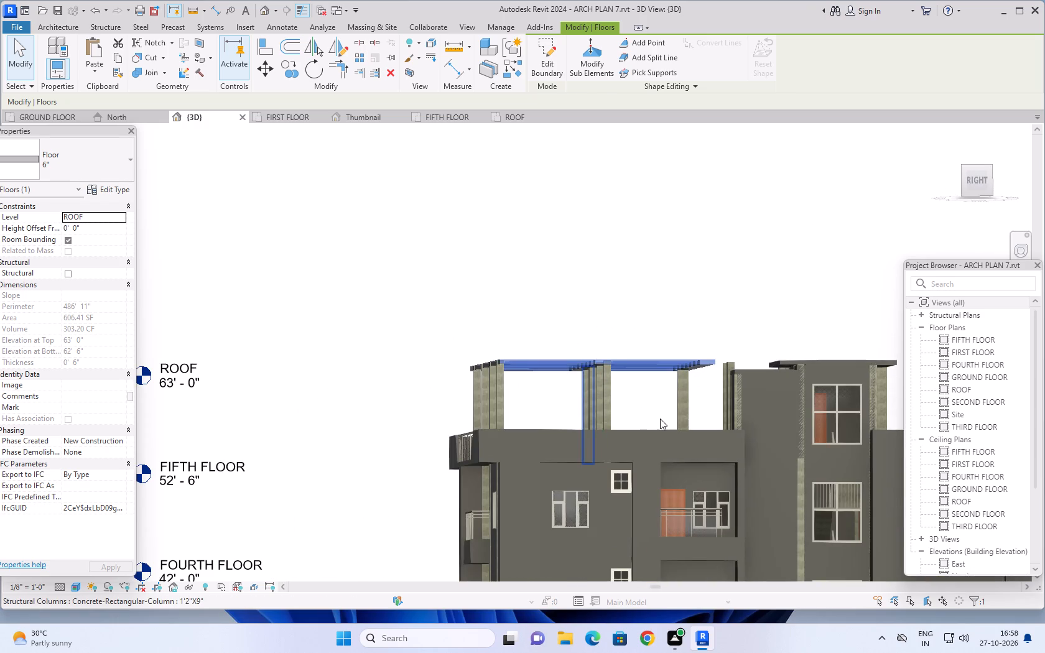
pyautogui.keyDown('shift'); pyautogui.moveTo(660, 419); pyautogui.dragTo(722, 468, button='middle'); pyautogui.keyUp('shift')
pyautogui.moveTo(659, 379); pyautogui.dragTo(695, 464, button='middle')
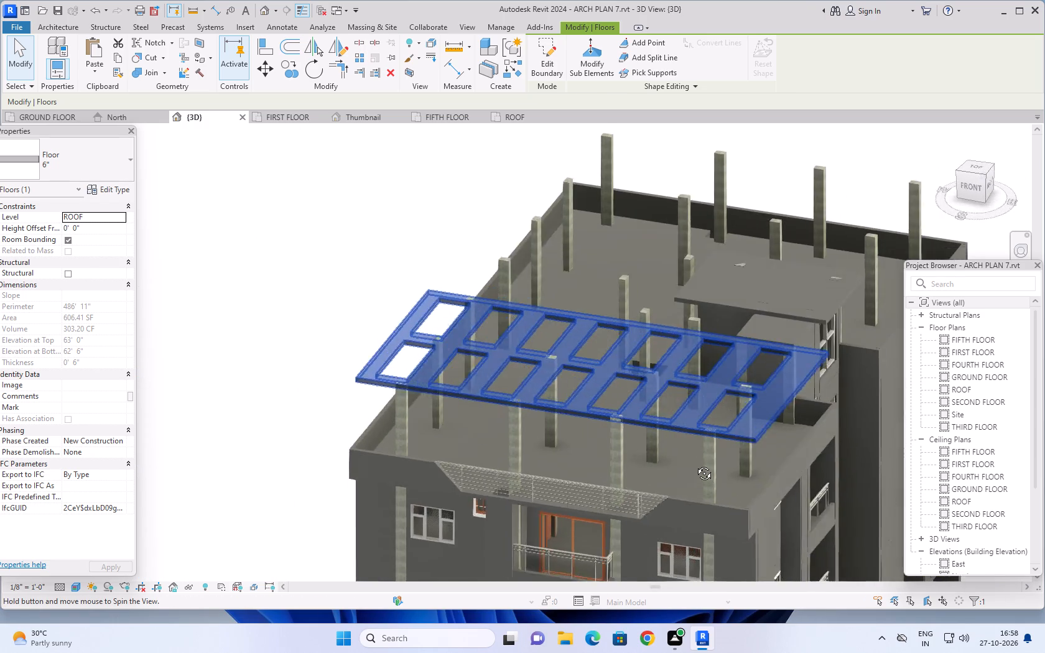
pyautogui.moveTo(695, 464); pyautogui.dragTo(757, 489, button='middle')
pyautogui.keyDown('shift'); pyautogui.moveTo(678, 390); pyautogui.dragTo(672, 432, button='middle'); pyautogui.keyUp('shift')
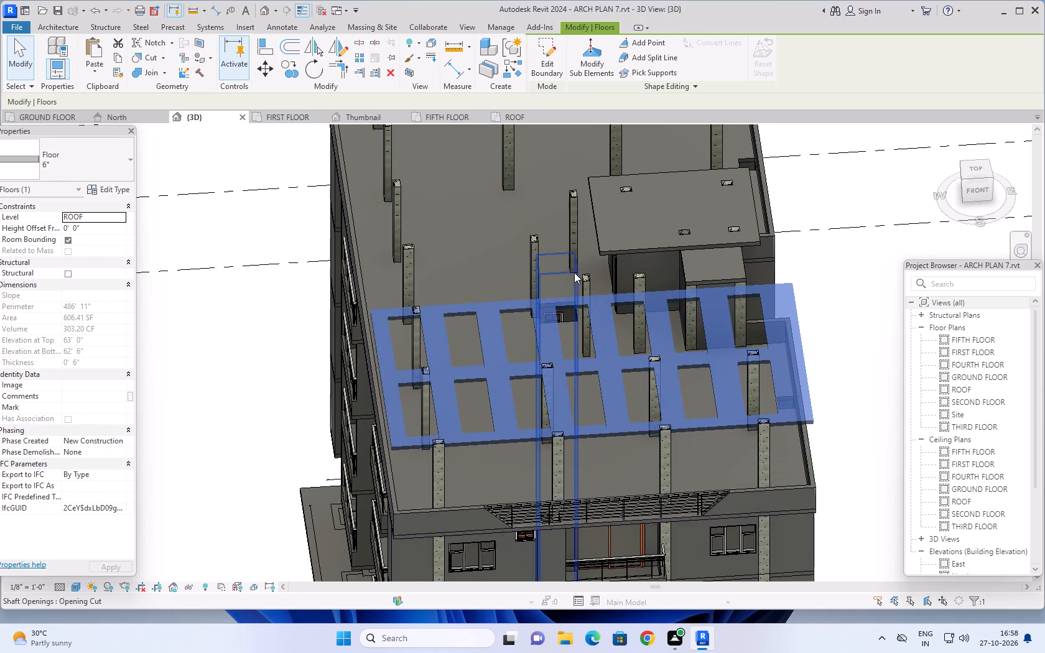
pyautogui.scroll(-1, 576, 274)
pyautogui.moveTo(478, 254); pyautogui.dragTo(465, 199, button='middle')
pyautogui.moveTo(488, 213); pyautogui.dragTo(490, 335, button='middle')
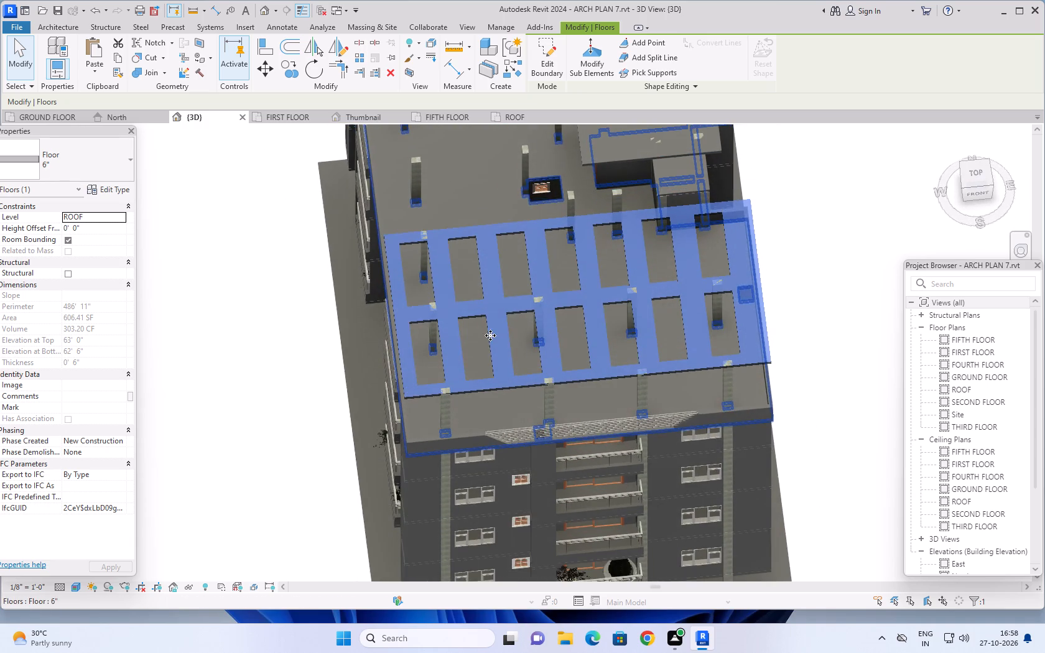
pyautogui.keyDown('shift'); pyautogui.moveTo(549, 246); pyautogui.dragTo(529, 322, button='middle'); pyautogui.keyUp('shift')
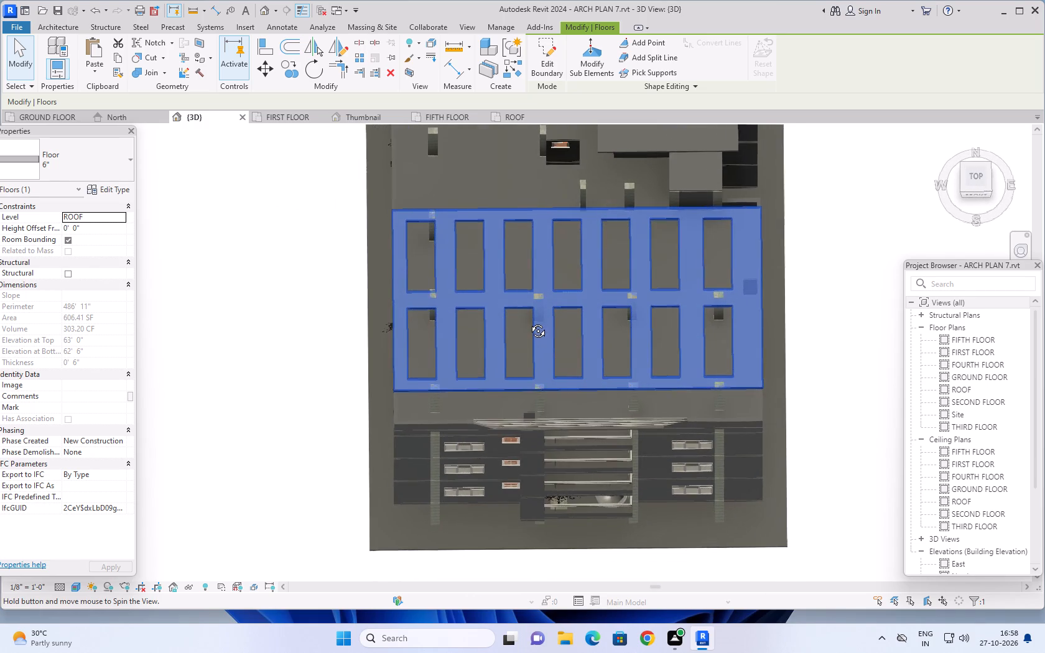
pyautogui.keyDown('shift'); pyautogui.moveTo(529, 322); pyautogui.dragTo(594, 178, button='middle'); pyautogui.keyUp('shift')
pyautogui.moveTo(583, 273); pyautogui.dragTo(638, 127, button='middle')
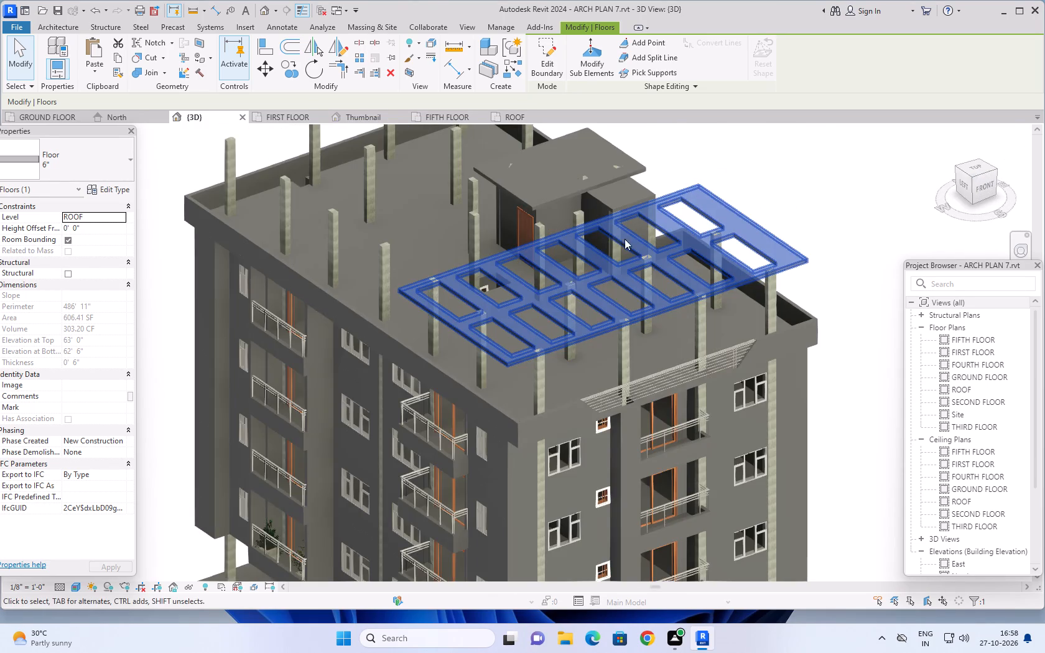
pyautogui.keyDown('shift'); pyautogui.moveTo(608, 261); pyautogui.dragTo(572, 147, button='middle'); pyautogui.keyUp('shift')
pyautogui.press('Escape')
pyautogui.press('Escape')
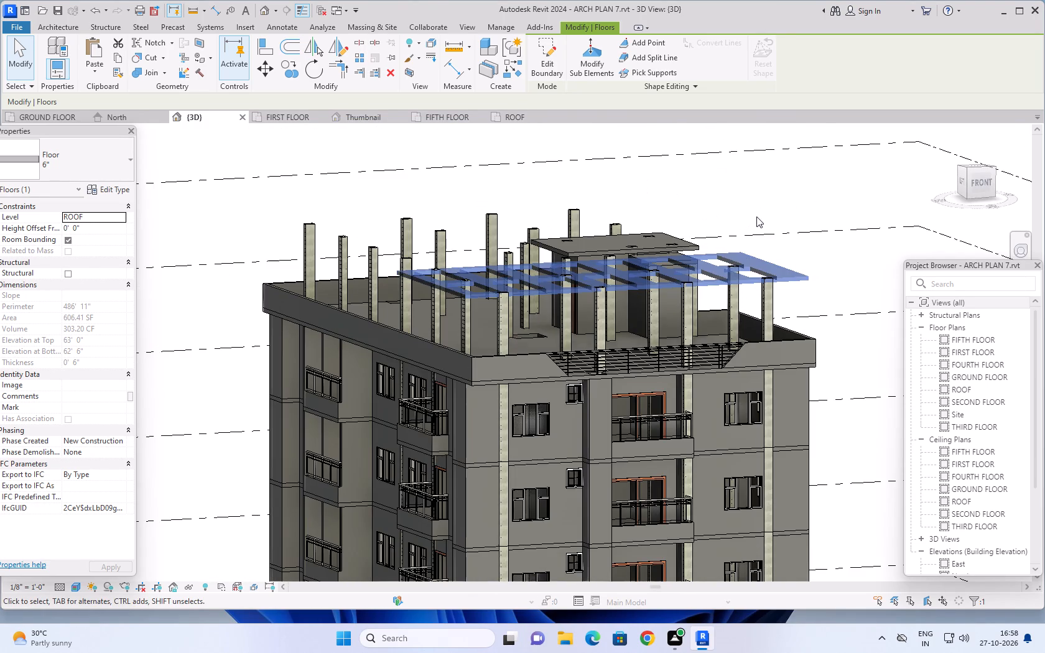
# Inspect the pergola's thickness and proportions against the whole building, viewing the front and side facades from low and high angles.
pyautogui.moveTo(842, 328); pyautogui.dragTo(847, 294, button='middle')
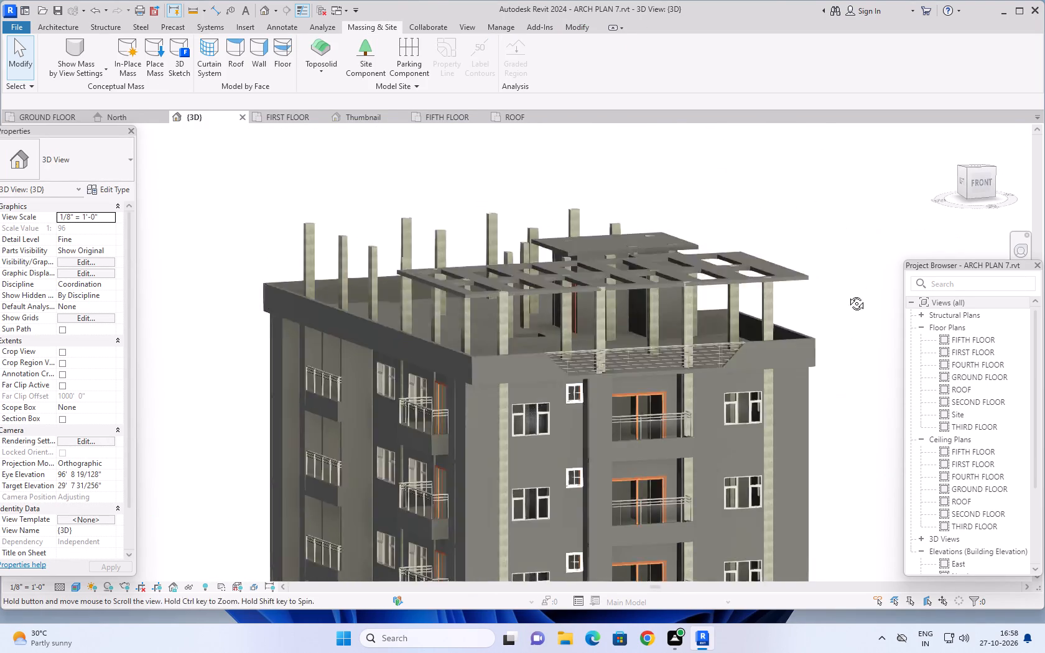
pyautogui.moveTo(847, 294); pyautogui.dragTo(873, 257, button='middle')
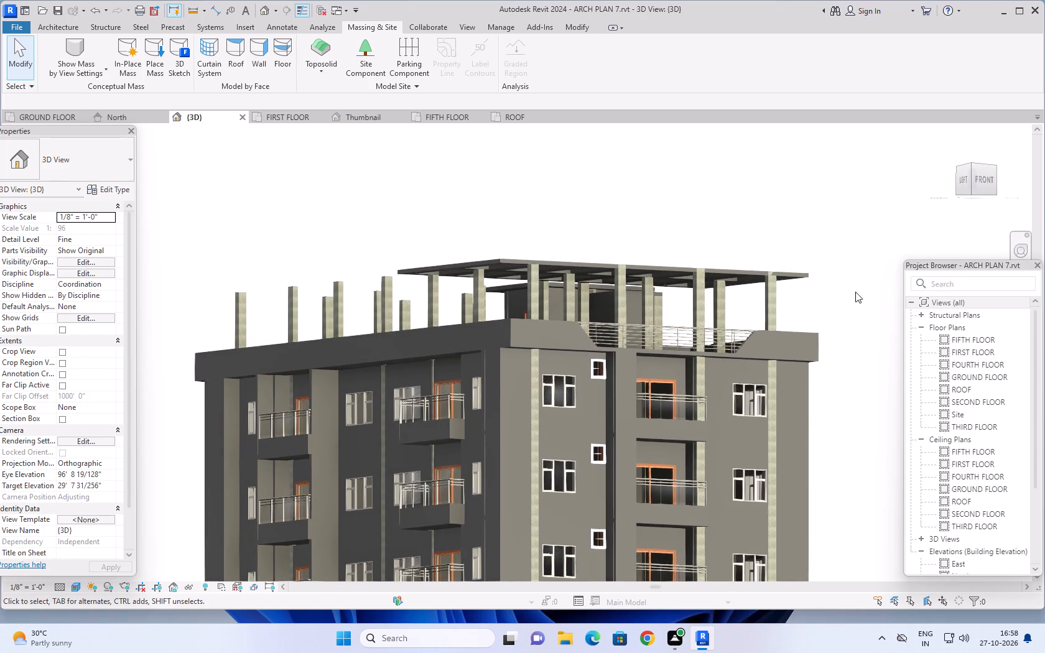
pyautogui.moveTo(847, 297); pyautogui.dragTo(868, 280, button='middle')
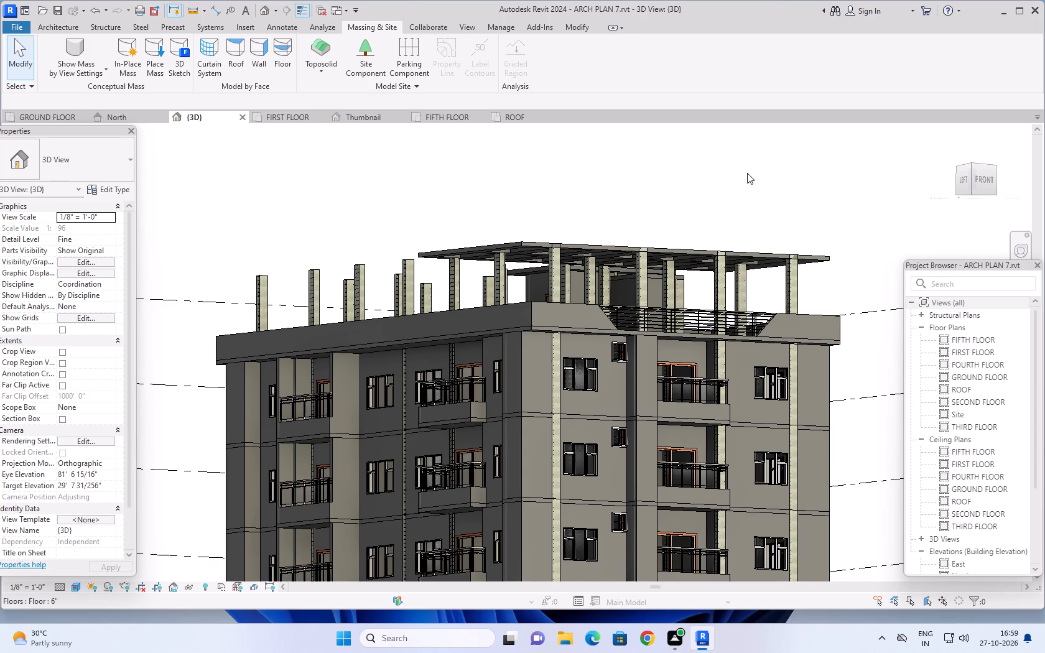
pyautogui.keyDown('shift'); pyautogui.moveTo(748, 174); pyautogui.dragTo(748, 308, button='middle'); pyautogui.keyUp('shift')
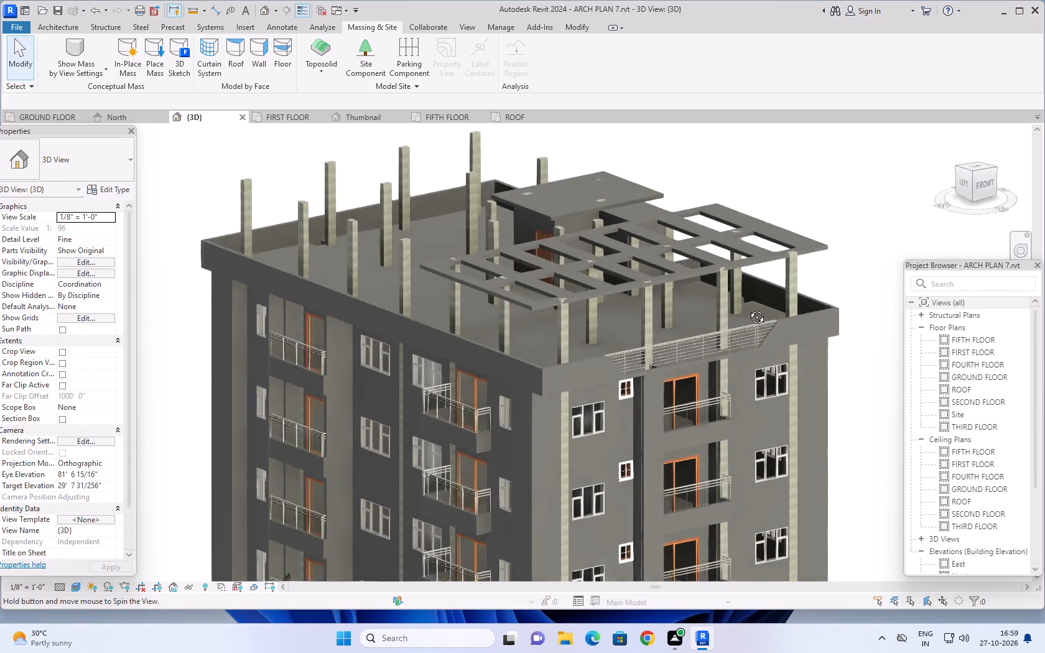
pyautogui.keyDown('shift'); pyautogui.moveTo(748, 308); pyautogui.dragTo(690, 384, button='middle'); pyautogui.keyUp('shift')
pyautogui.moveTo(842, 203); pyautogui.dragTo(831, 248, button='middle')
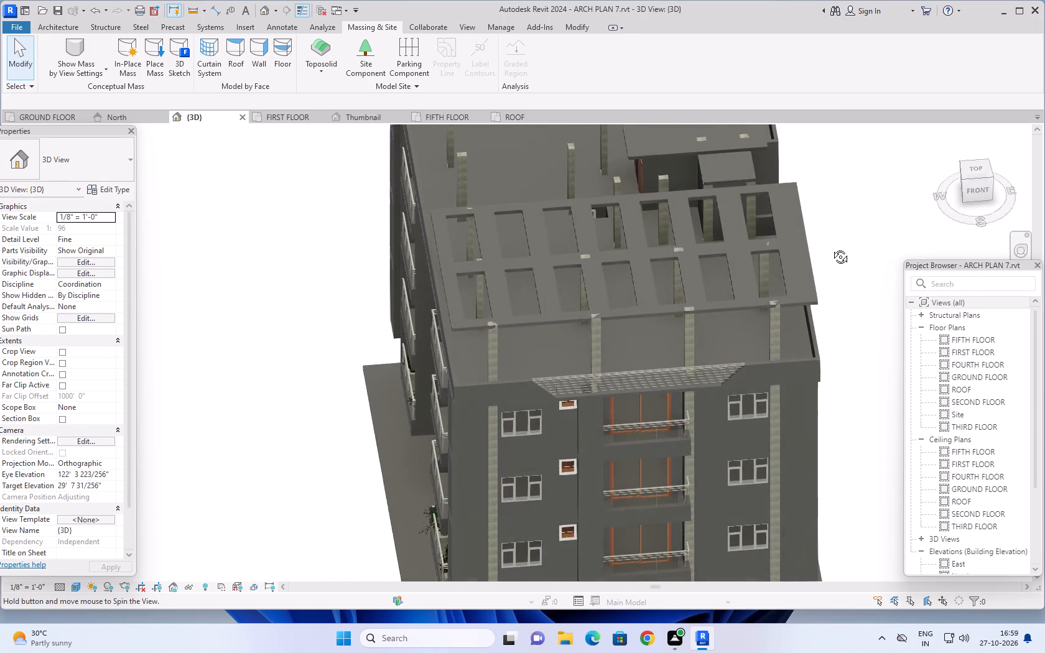
pyautogui.moveTo(831, 248); pyautogui.dragTo(852, 139, button='middle')
pyautogui.moveTo(840, 215); pyautogui.dragTo(850, 147, button='middle')
pyautogui.keyDown('shift'); pyautogui.moveTo(846, 221); pyautogui.dragTo(853, 193, button='middle'); pyautogui.keyUp('shift')
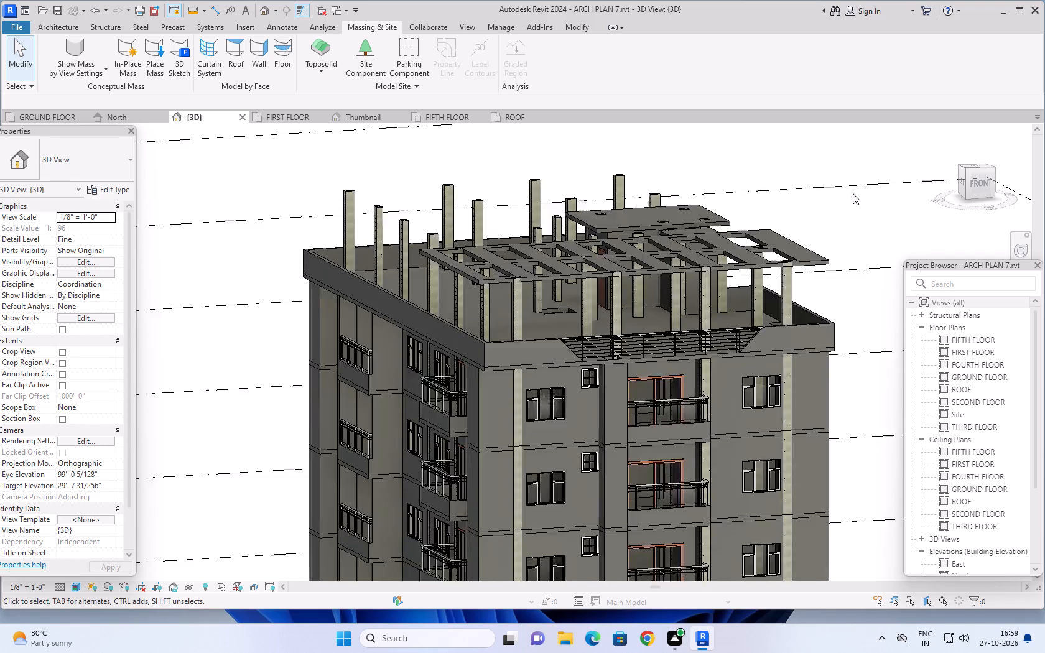
pyautogui.keyDown('shift'); pyautogui.moveTo(853, 193); pyautogui.dragTo(857, 170, button='middle'); pyautogui.keyUp('shift')
pyautogui.moveTo(857, 187); pyautogui.dragTo(783, 220, button='middle')
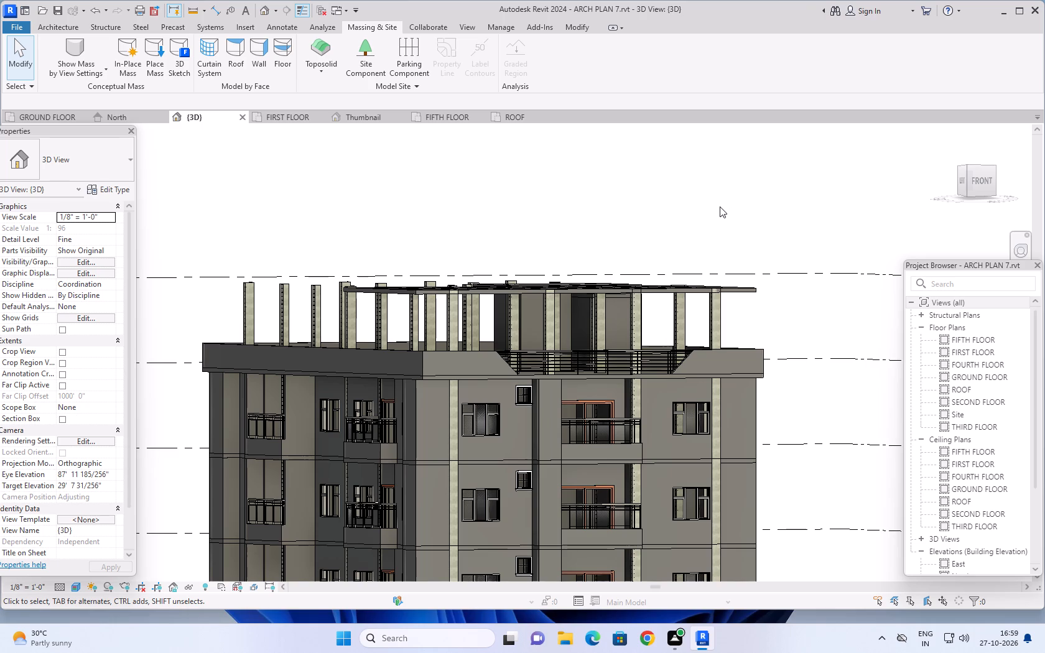
pyautogui.scroll(-1, 656, 200)
pyautogui.moveTo(655, 201); pyautogui.dragTo(632, 213, button='middle')
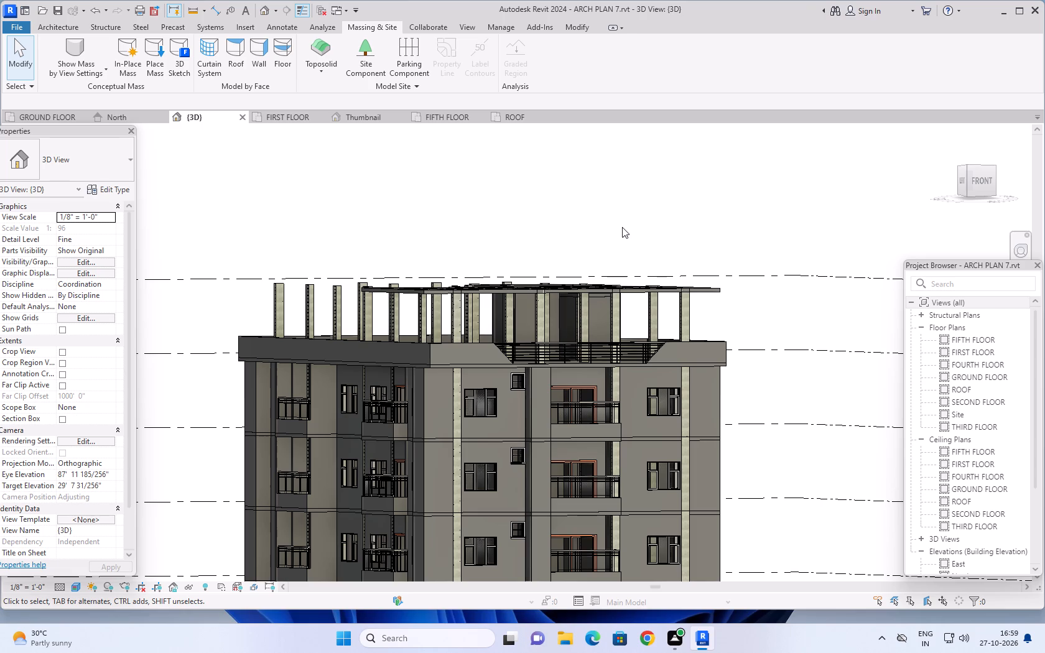
pyautogui.moveTo(632, 217); pyautogui.dragTo(626, 221, button='middle')
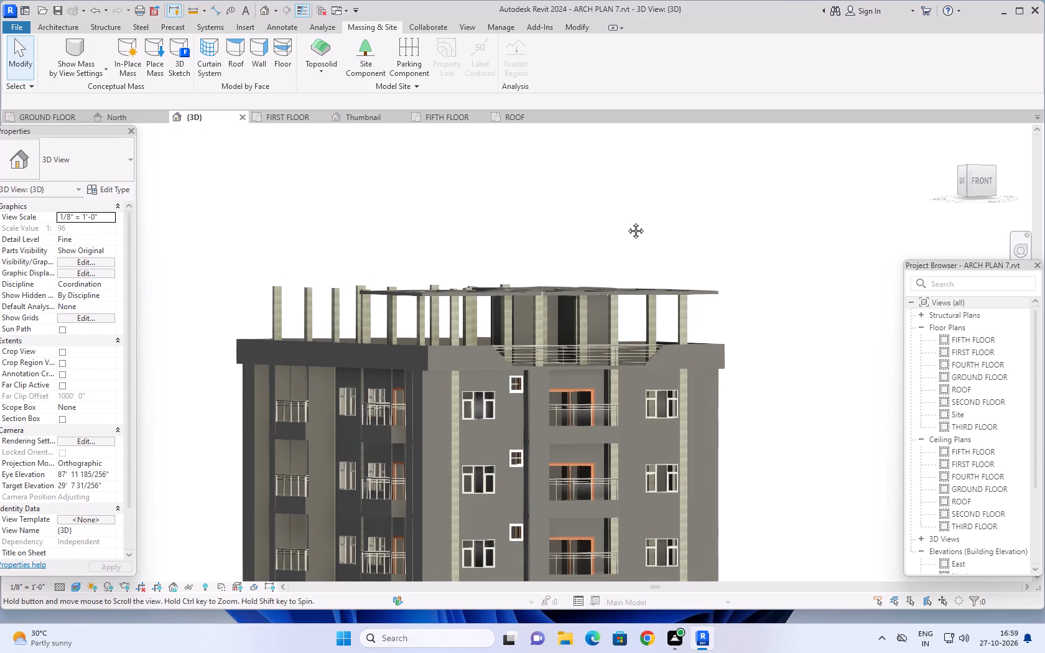
pyautogui.moveTo(626, 221); pyautogui.dragTo(607, 218, button='middle')
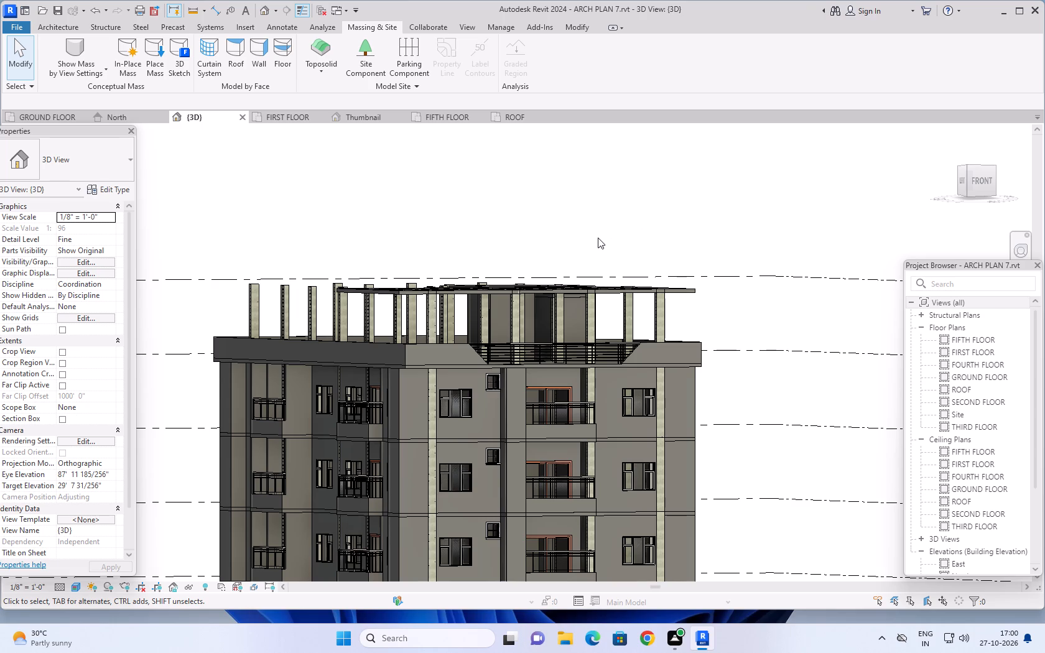
pyautogui.scroll(-2, 608, 214)
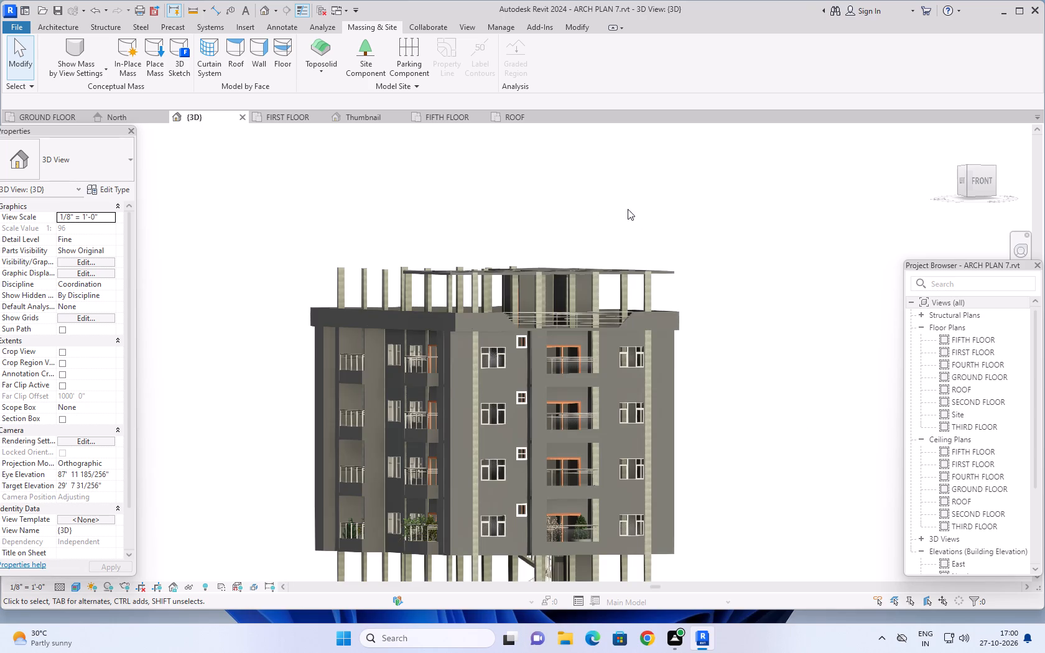
# Duplicate the pergola slab's floor type under the name 12".
pyautogui.keyDown('shift'); pyautogui.moveTo(625, 195); pyautogui.dragTo(598, 407, button='middle'); pyautogui.keyUp('shift')
pyautogui.scroll(2, 528, 341)
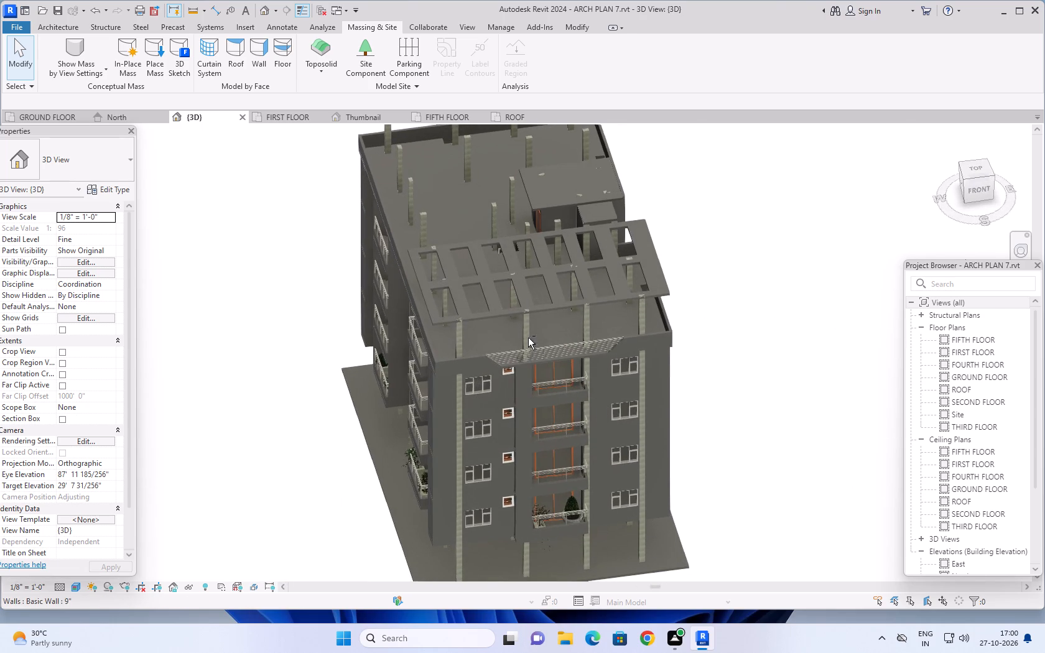
pyautogui.scroll(2, 528, 338)
pyautogui.press('Escape')
pyautogui.press('Escape')
pyautogui.click(572, 285)
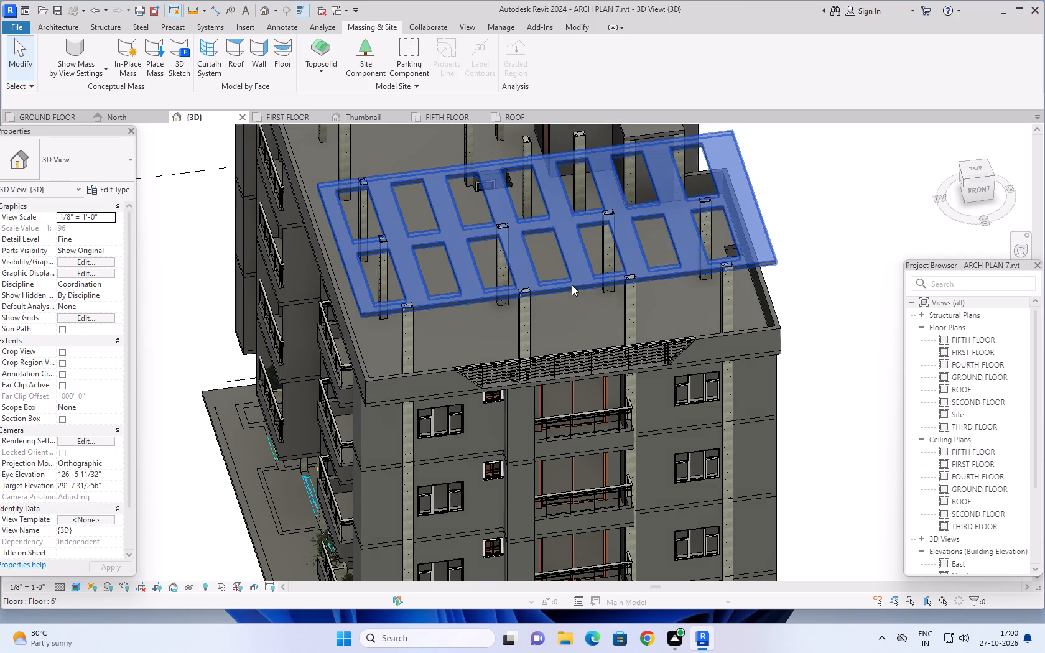
pyautogui.click(114, 187)
pyautogui.click(816, 166)
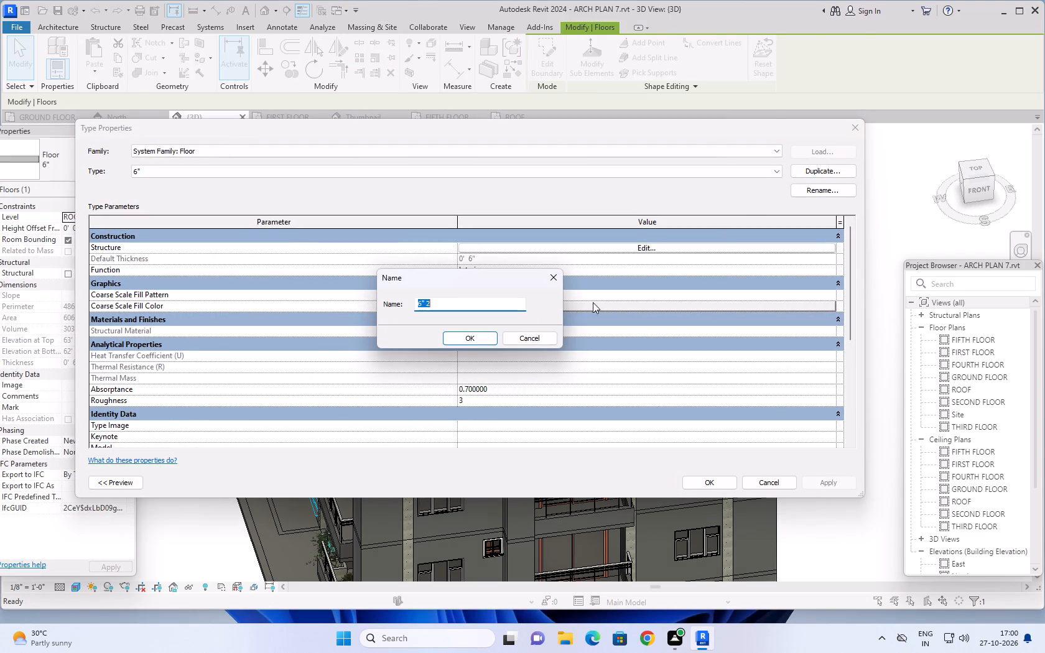
pyautogui.write('12"')
pyautogui.press('Return')
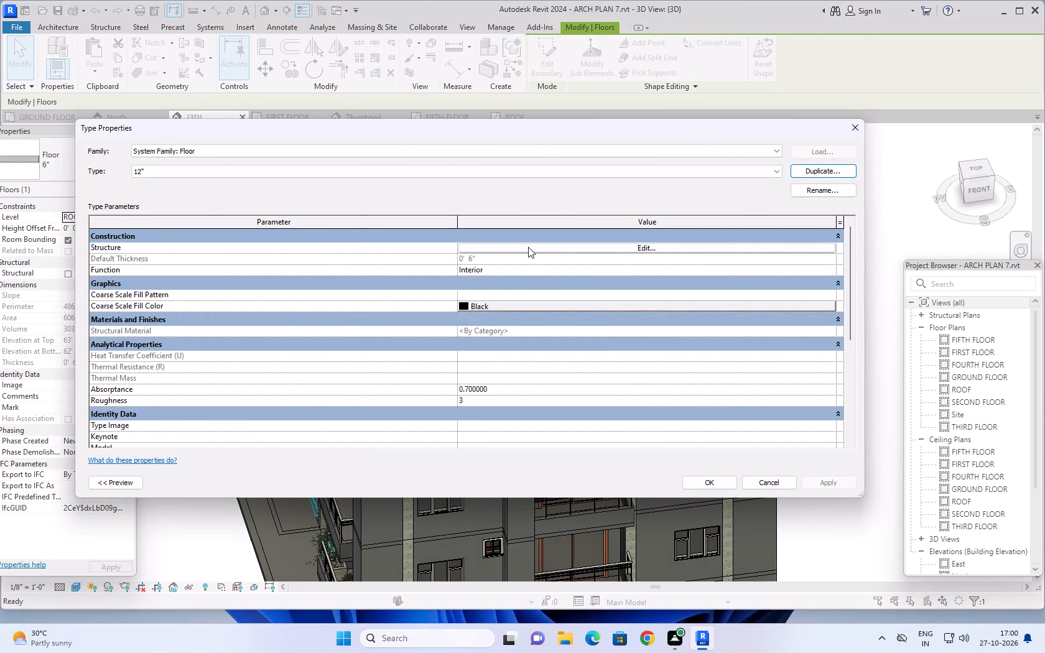
# Set the new floor type's structure layer thickness to 12" and apply the type to the pergola slab.
pyautogui.click(528, 247)
pyautogui.moveTo(464, 246); pyautogui.dragTo(438, 246)
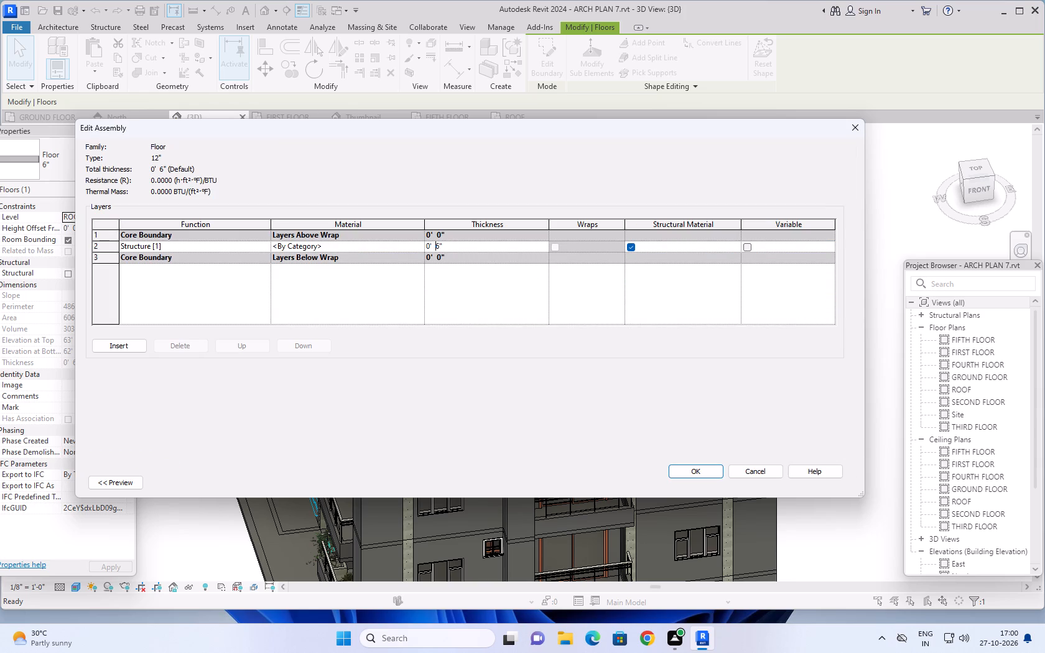
pyautogui.moveTo(443, 244); pyautogui.dragTo(425, 251)
pyautogui.write('12')
pyautogui.hotkey('shift', '"')
pyautogui.press('Return')
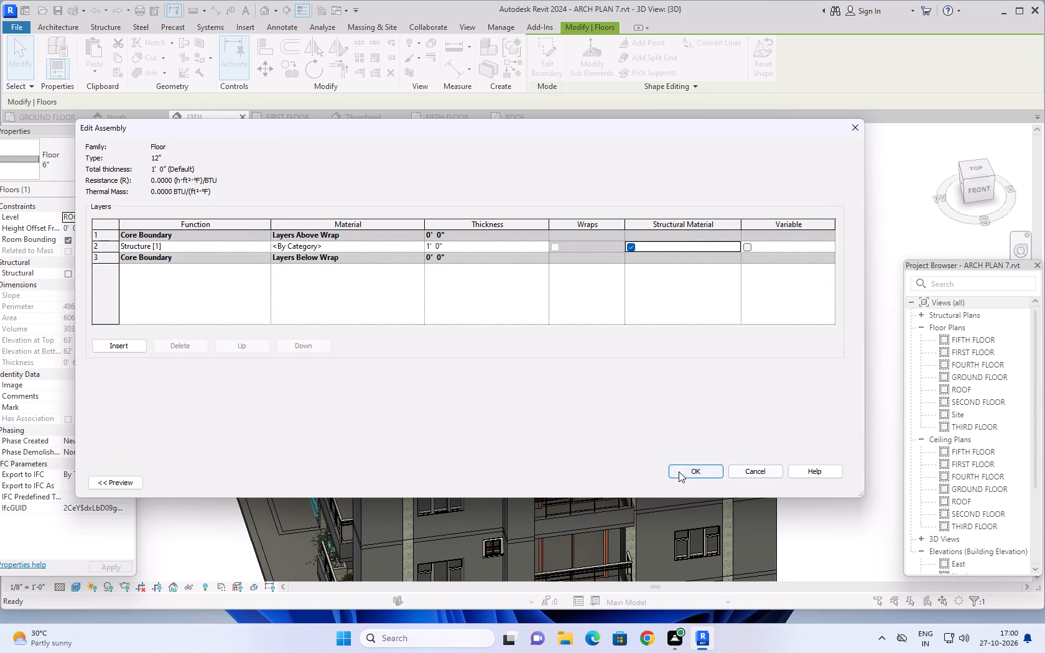
pyautogui.click(678, 465)
pyautogui.click(827, 482)
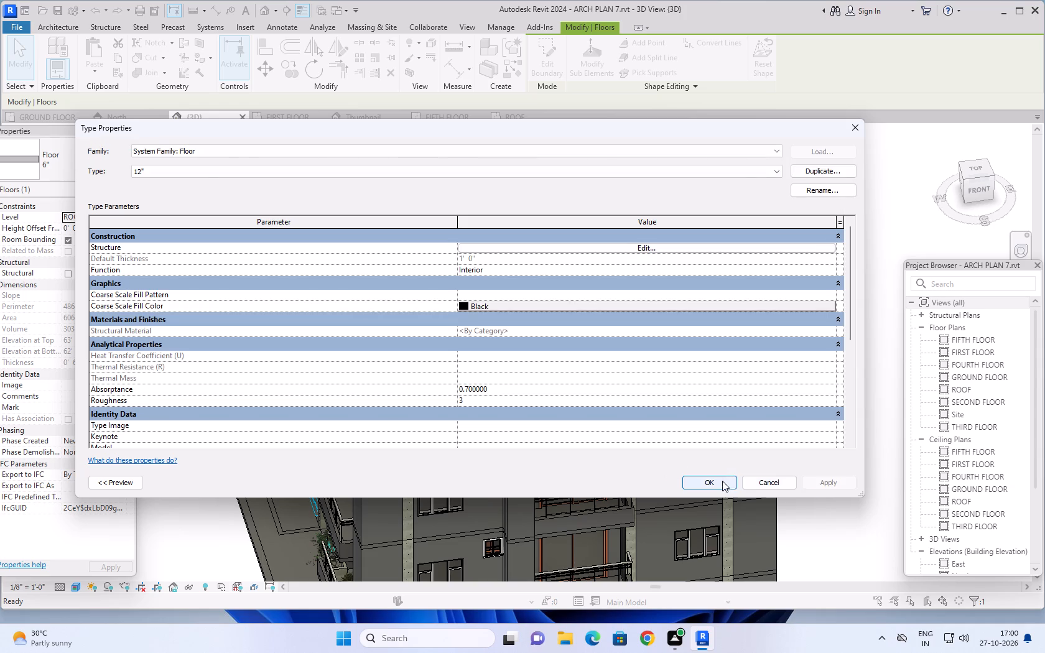
pyautogui.click(722, 481)
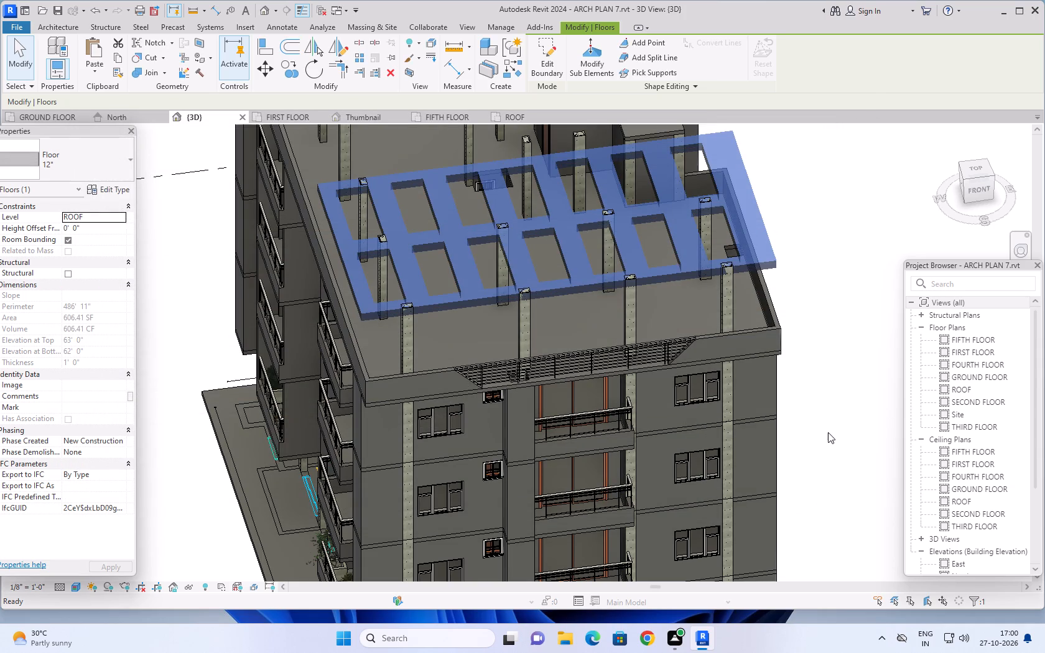
# Inspect the thickened pergola slab against the terrace columns and parapet in the 3D view and the North elevation.
pyautogui.keyDown('shift'); pyautogui.moveTo(839, 439); pyautogui.dragTo(848, 348, button='middle'); pyautogui.keyUp('shift')
pyautogui.press('Escape')
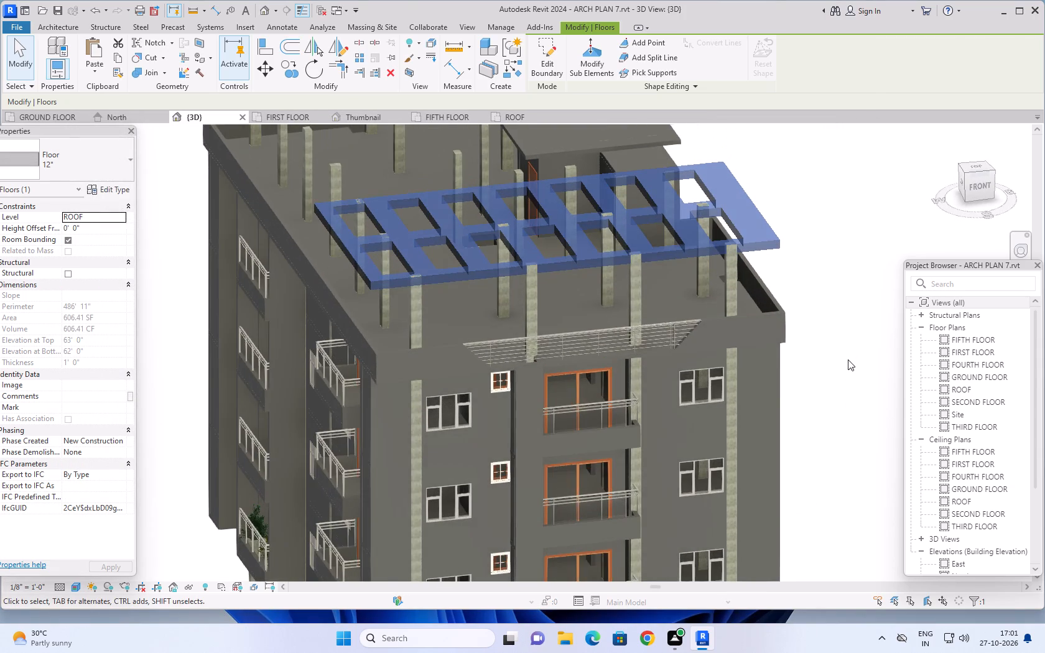
pyautogui.press('Escape')
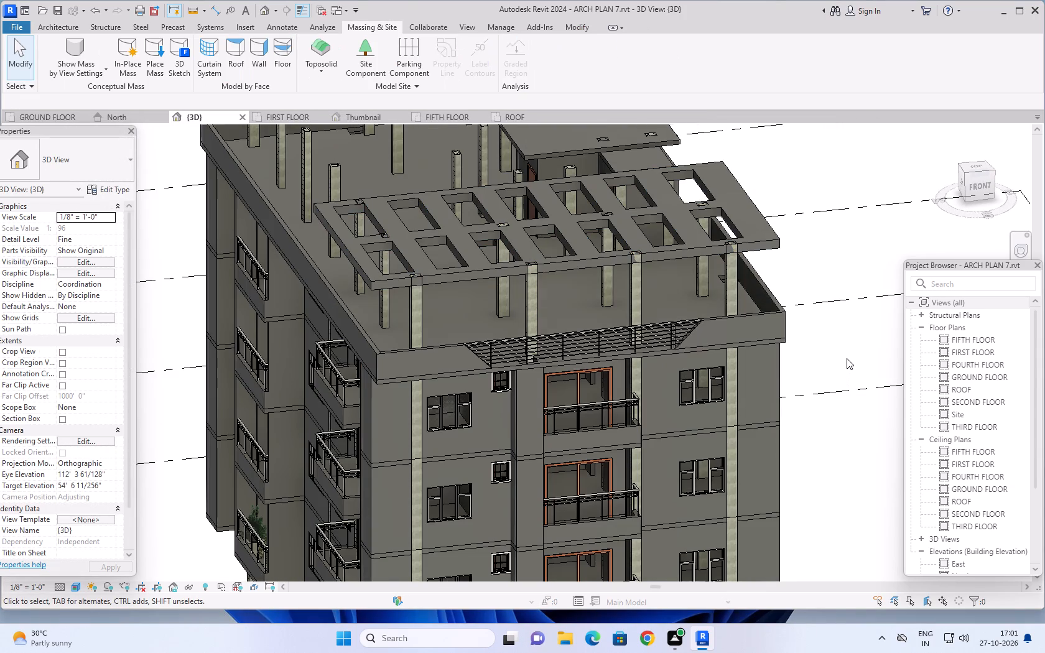
pyautogui.keyDown('shift'); pyautogui.moveTo(848, 369); pyautogui.dragTo(852, 305, button='middle'); pyautogui.keyUp('shift')
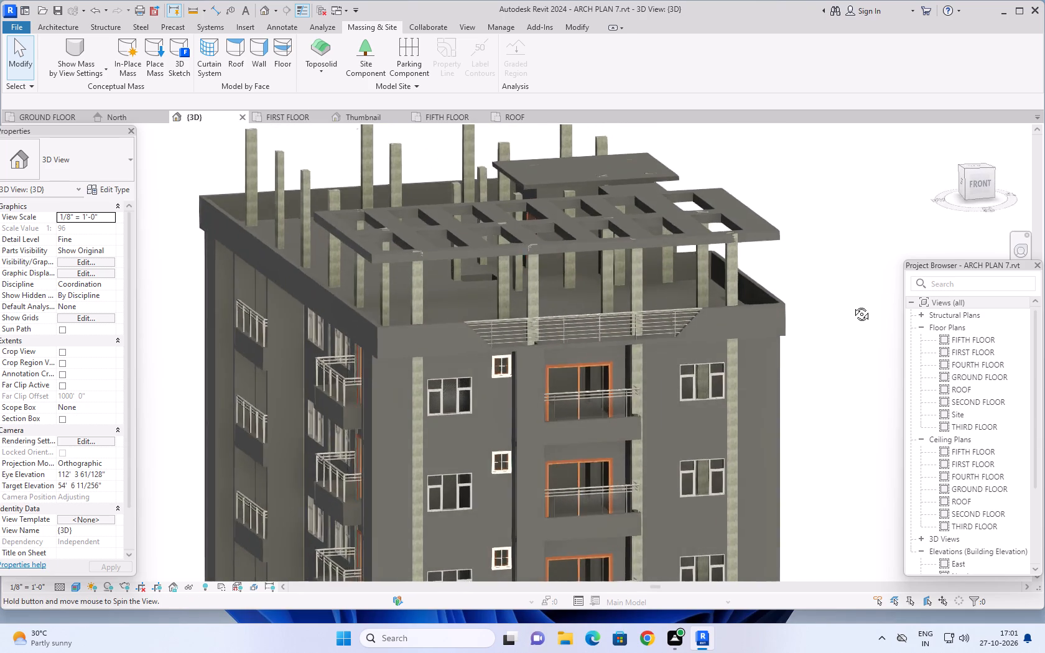
pyautogui.keyDown('shift'); pyautogui.moveTo(852, 305); pyautogui.dragTo(834, 277, button='middle'); pyautogui.keyUp('shift')
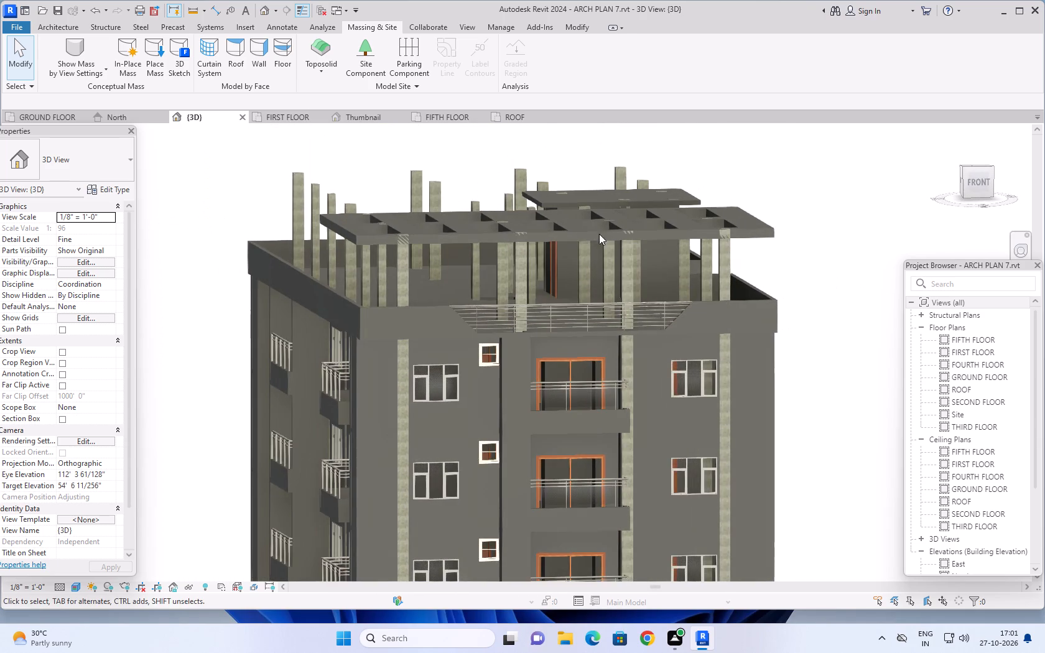
pyautogui.click(121, 114)
pyautogui.scroll(-4, 662, 410)
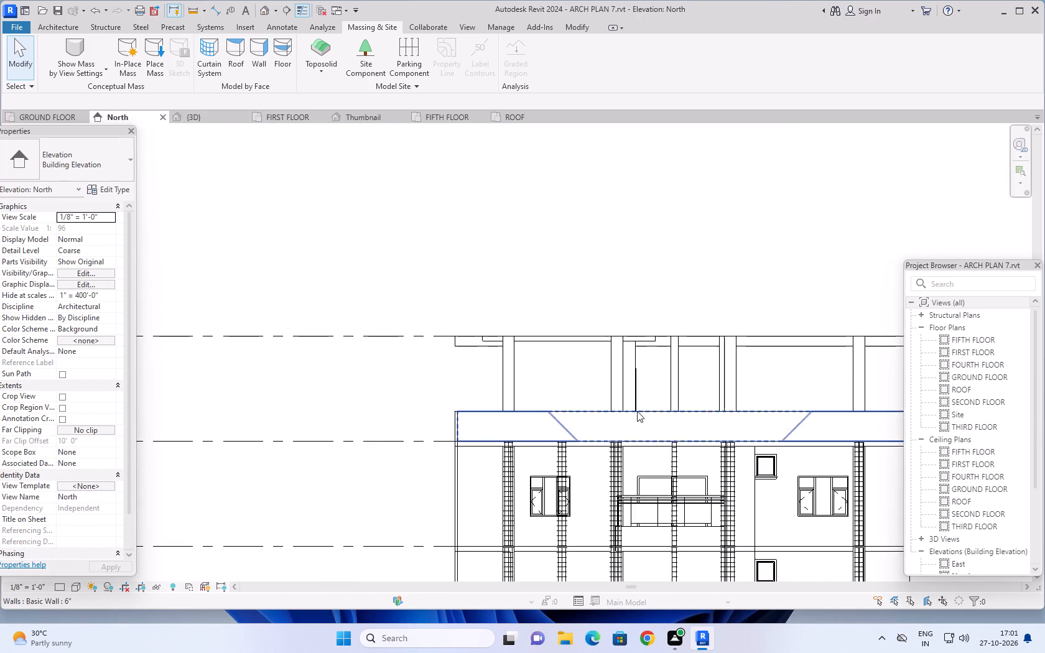
pyautogui.scroll(-2, 636, 410)
pyautogui.moveTo(682, 298); pyautogui.dragTo(641, 300, button='middle')
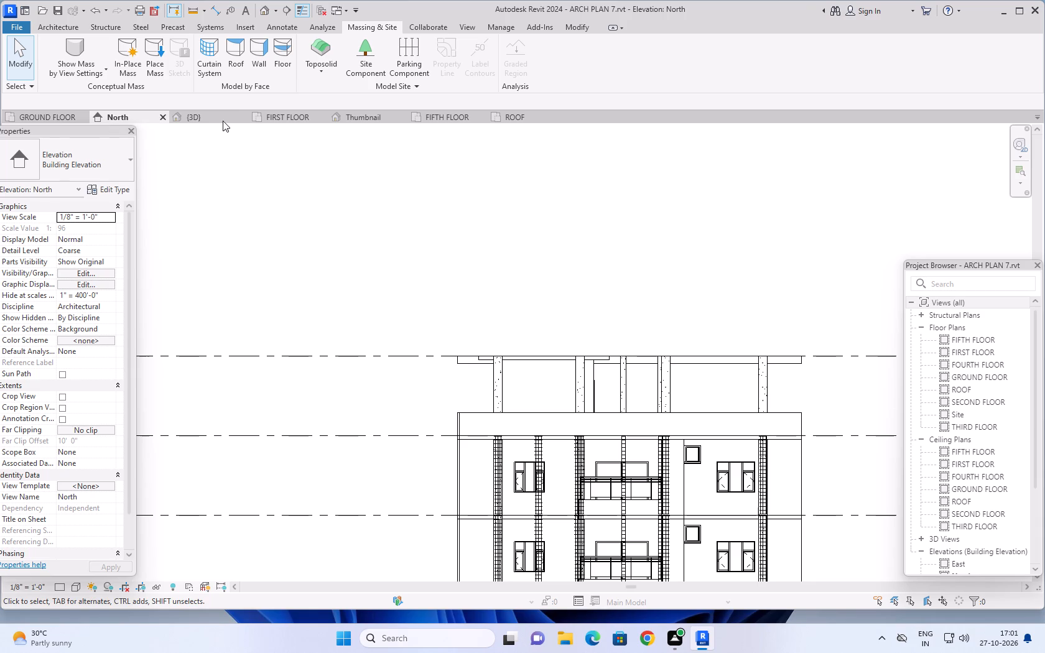
# Examine the pergola's two rows of openings against the columns and terrace in the 3D view from above.
pyautogui.click(202, 116)
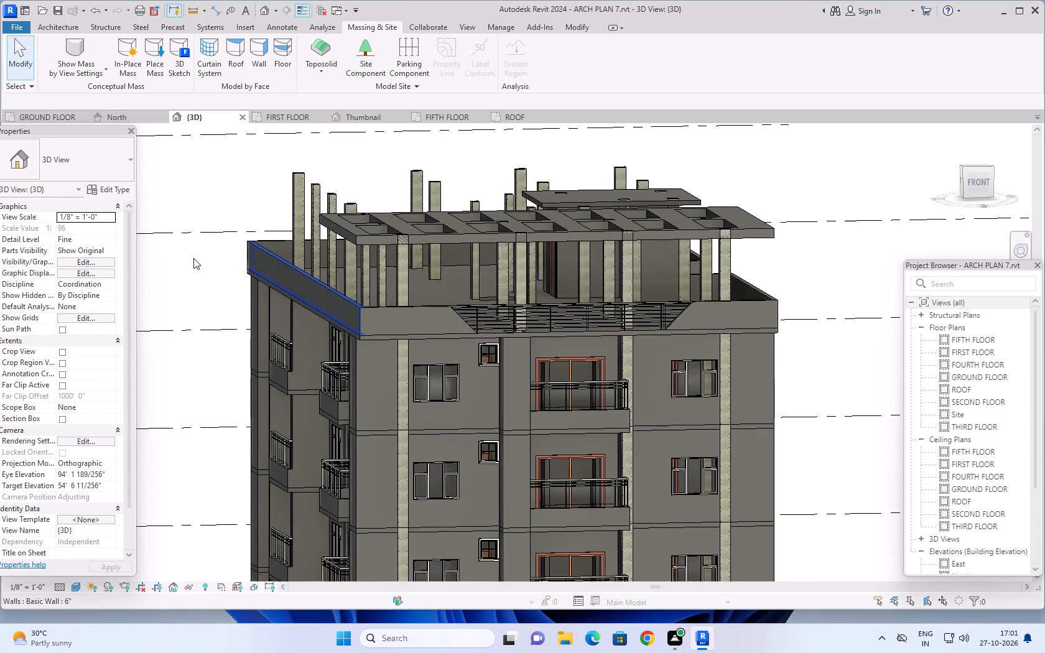
pyautogui.keyDown('shift'); pyautogui.moveTo(195, 261); pyautogui.dragTo(238, 422, button='middle'); pyautogui.keyUp('shift')
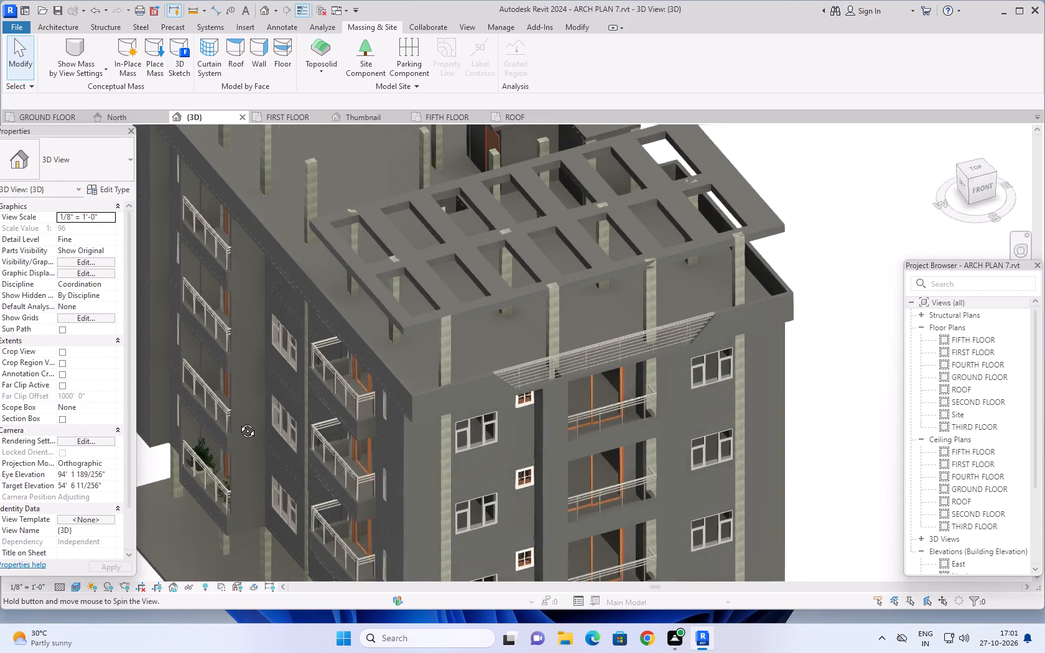
pyautogui.keyDown('shift'); pyautogui.moveTo(238, 422); pyautogui.dragTo(264, 452, button='middle'); pyautogui.keyUp('shift')
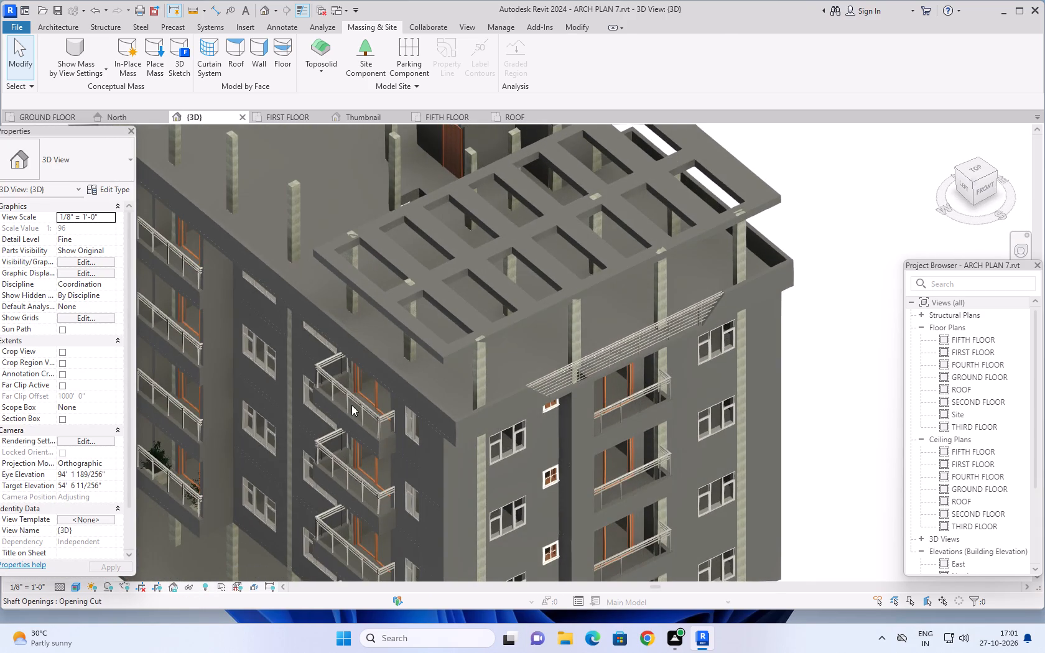
pyautogui.scroll(-2, 421, 381)
pyautogui.keyDown('shift'); pyautogui.moveTo(436, 373); pyautogui.dragTo(401, 437, button='middle'); pyautogui.keyUp('shift')
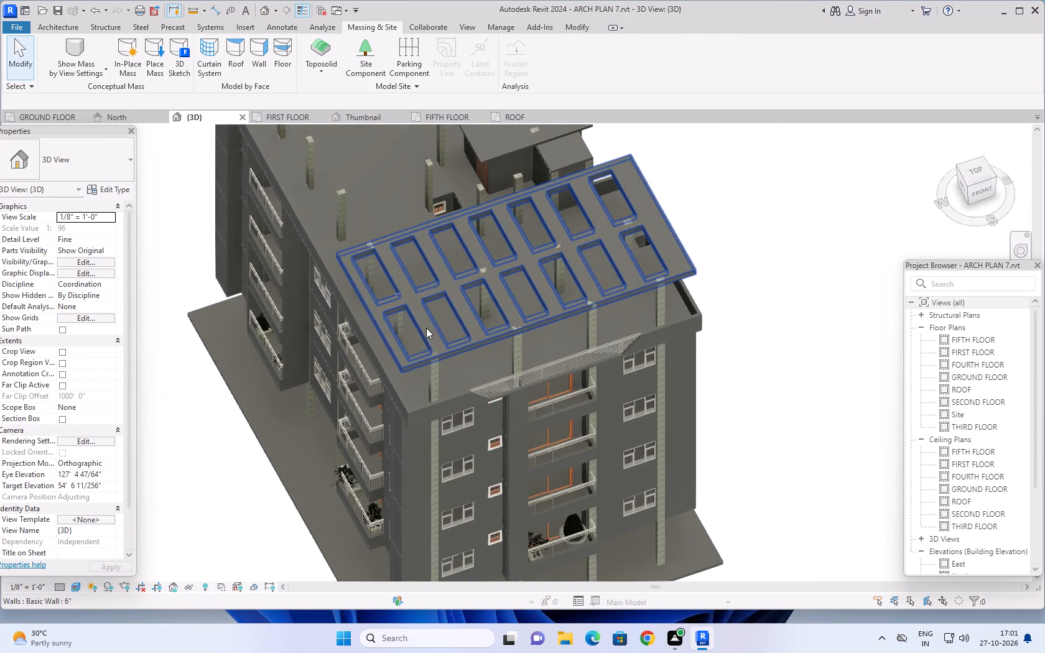
pyautogui.keyDown('shift'); pyautogui.moveTo(424, 322); pyautogui.dragTo(412, 386, button='middle'); pyautogui.keyUp('shift')
pyautogui.moveTo(409, 303); pyautogui.dragTo(401, 359, button='middle')
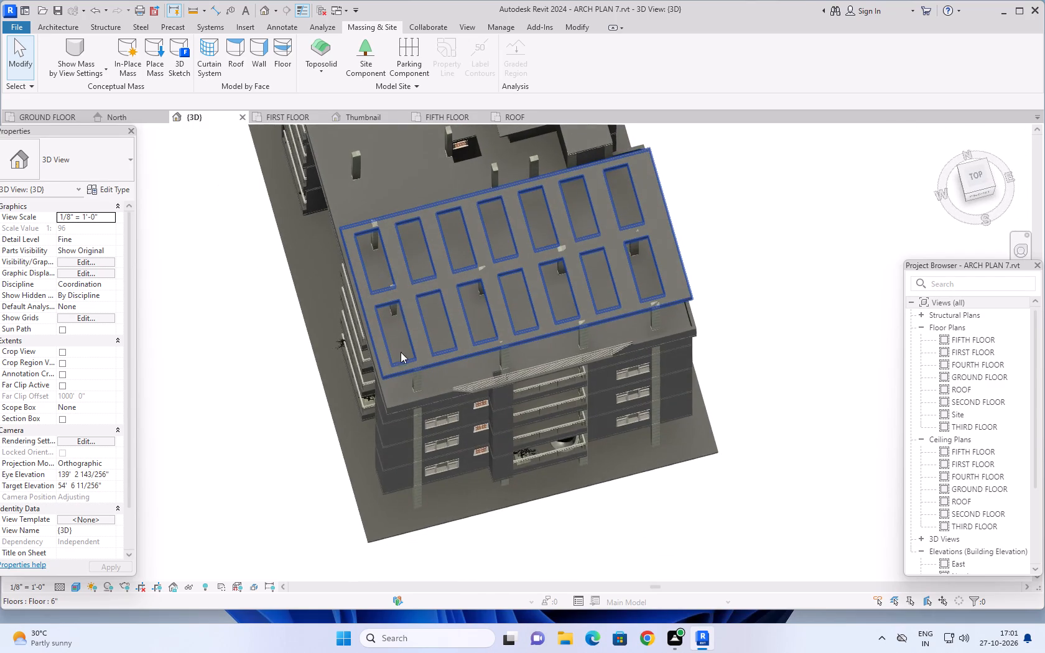
pyautogui.scroll(2, 383, 256)
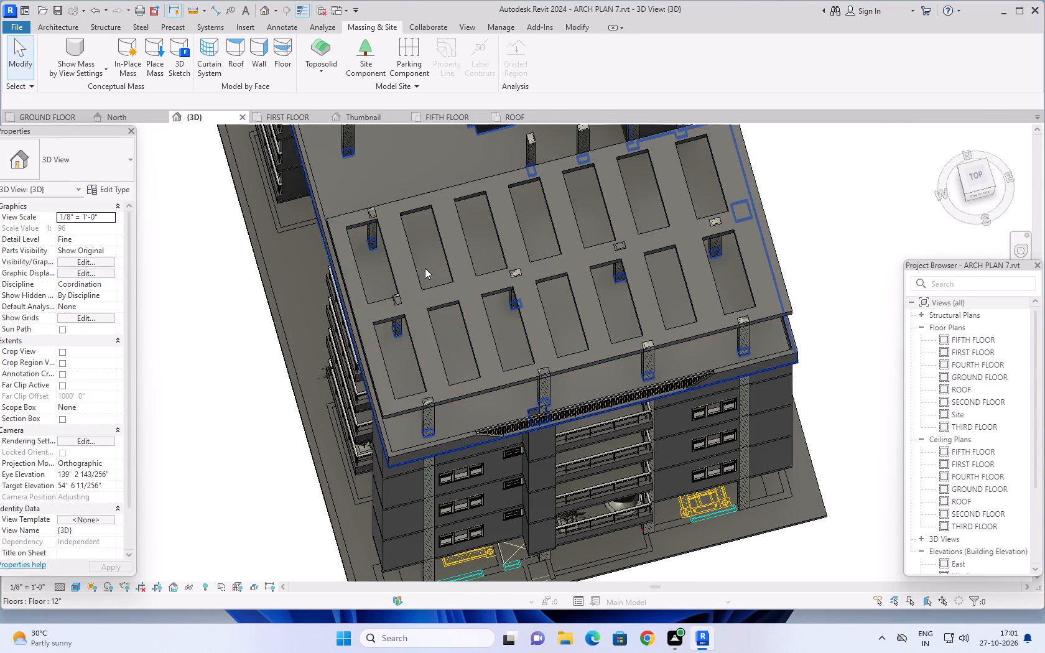
pyautogui.keyDown('shift'); pyautogui.moveTo(425, 270); pyautogui.dragTo(410, 303, button='middle'); pyautogui.keyUp('shift')
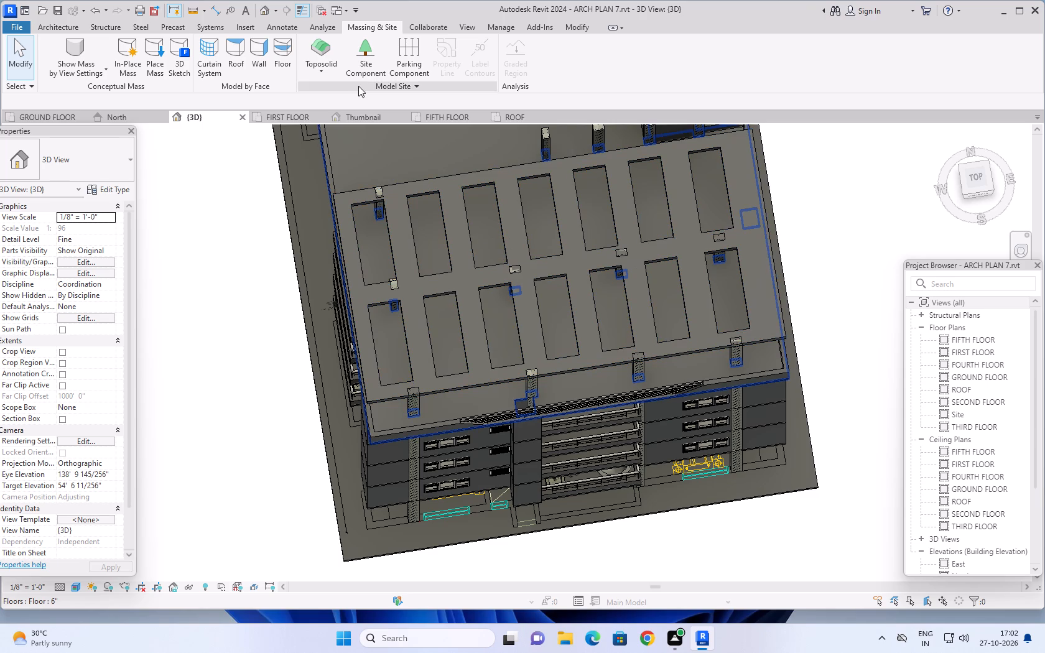
# Undo the 12" floor type change and both rows of rectangular openings in the pergola slab.
pyautogui.scroll(-1, 392, 71)
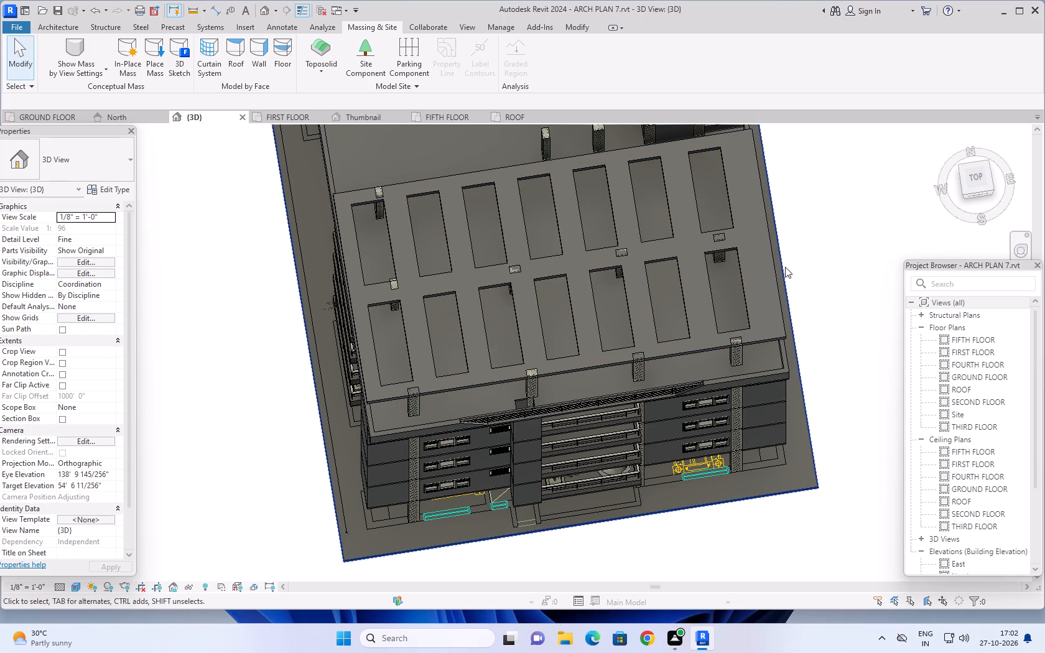
pyautogui.hotkey('ctrl', 'z')
pyautogui.hotkey('ctrl', 'z')
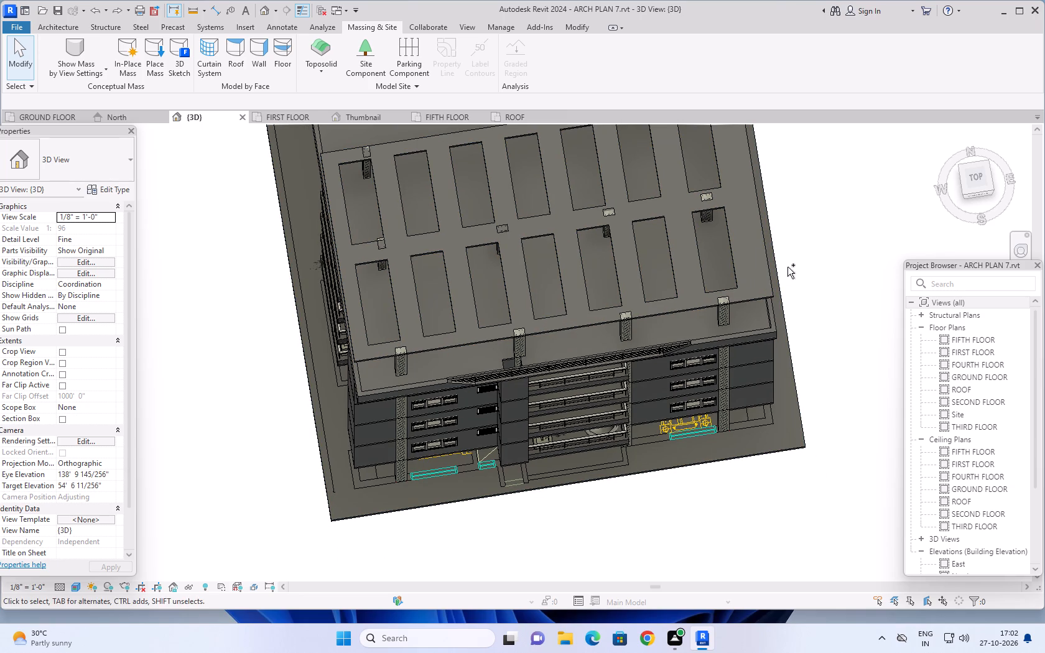
pyautogui.hotkey('ctrl', 'z')
pyautogui.hotkey('ctrl', 'z')
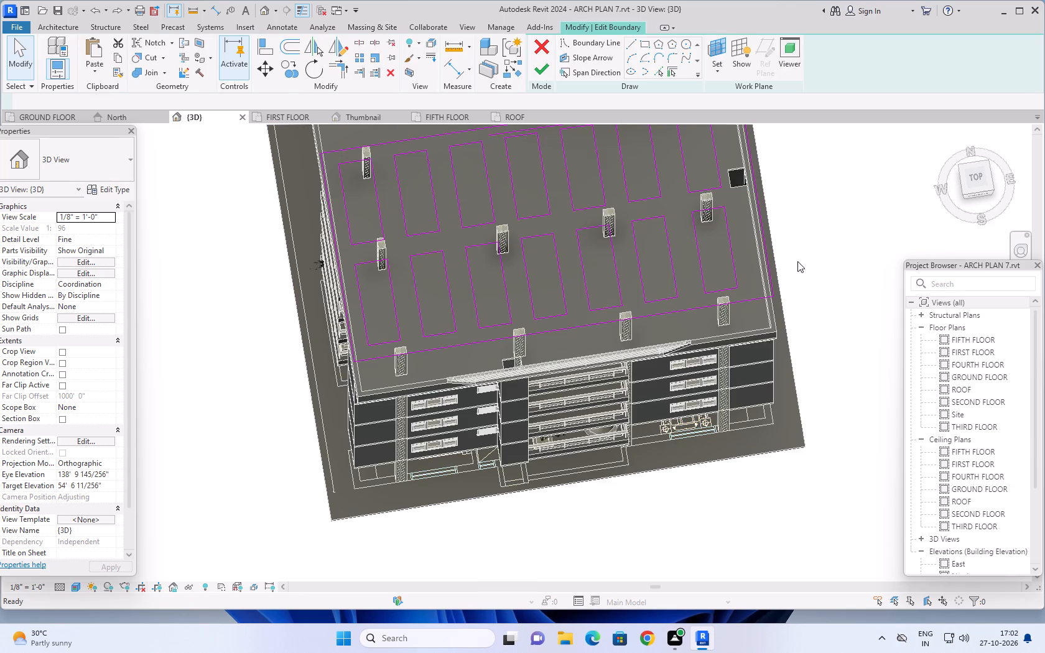
pyautogui.hotkey('ctrl', 'z')
pyautogui.hotkey('ctrl', 'z')
pyautogui.hotkey('ctrl', 'z')
pyautogui.hotkey('ctrl', 'z')
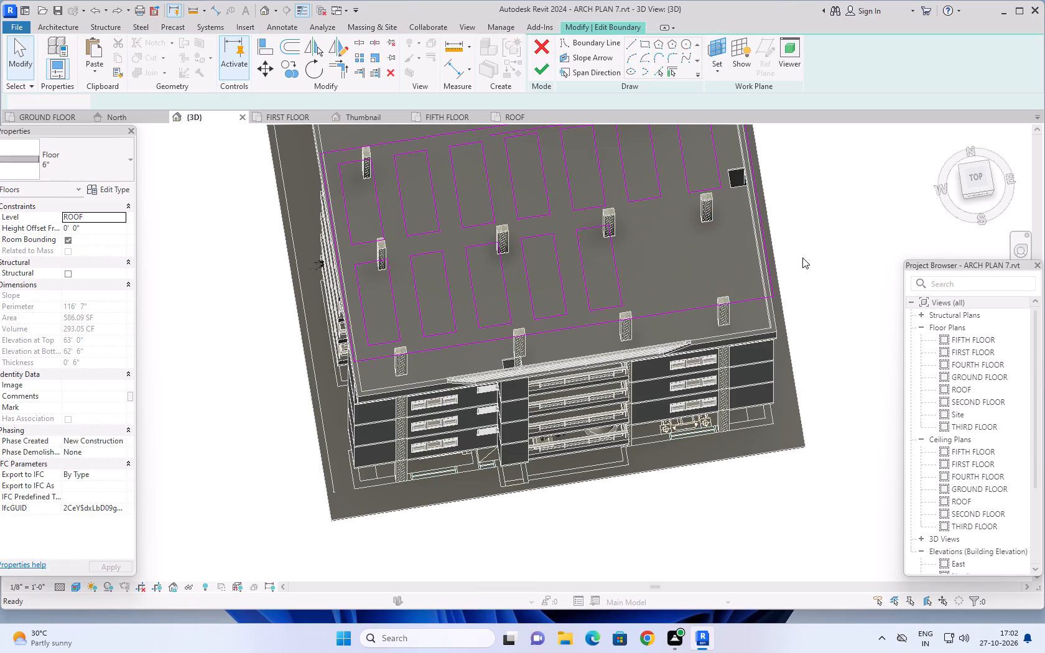
pyautogui.hotkey('ctrl', 'z')
pyautogui.hotkey('ctrl', 'z')
pyautogui.hotkey('ctrl', 'z')
pyautogui.hotkey('ctrl', 'z')
pyautogui.hotkey('ctrl', 'z')
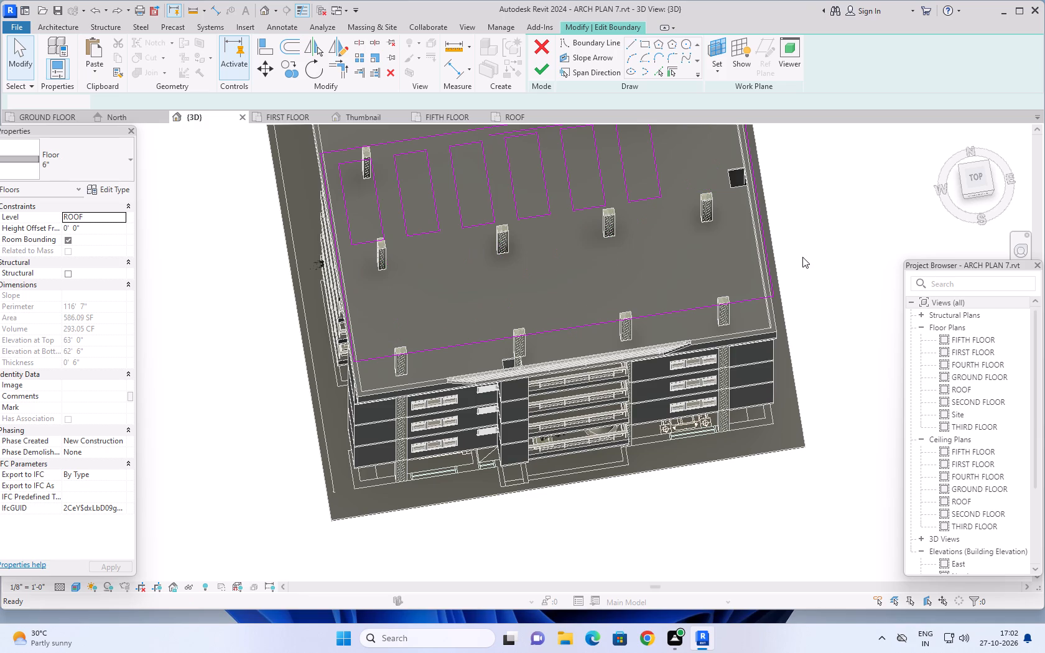
pyautogui.hotkey('ctrl', 'z')
pyautogui.hotkey('ctrl', 'z')
pyautogui.hotkey('ctrl', 'z')
pyautogui.hotkey('ctrl', 'z')
pyautogui.hotkey('ctrl', 'z')
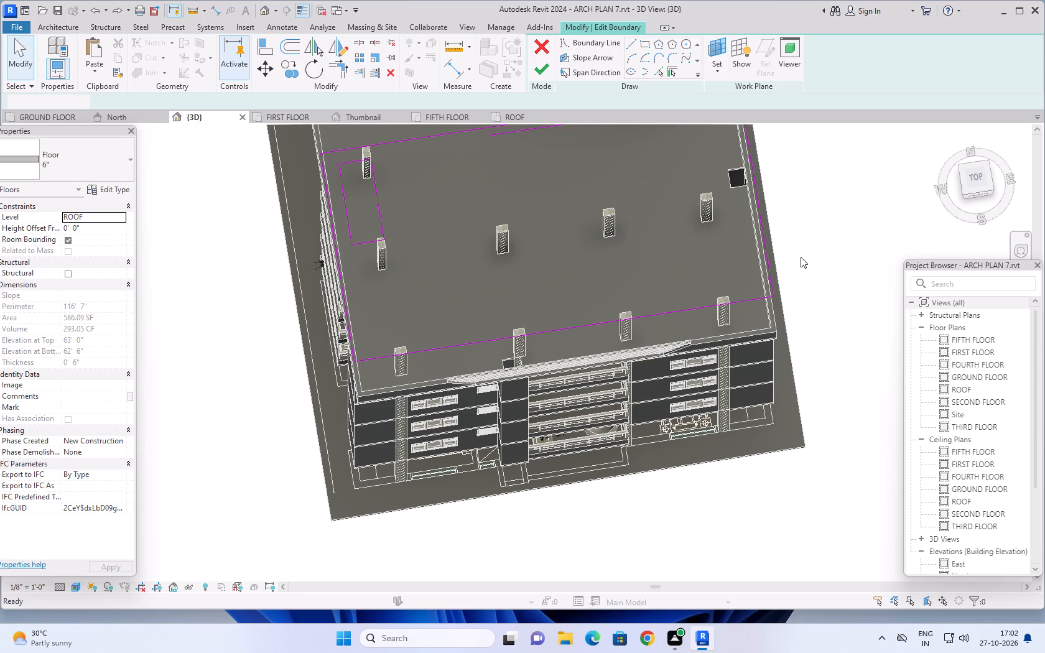
pyautogui.hotkey('ctrl', 'z')
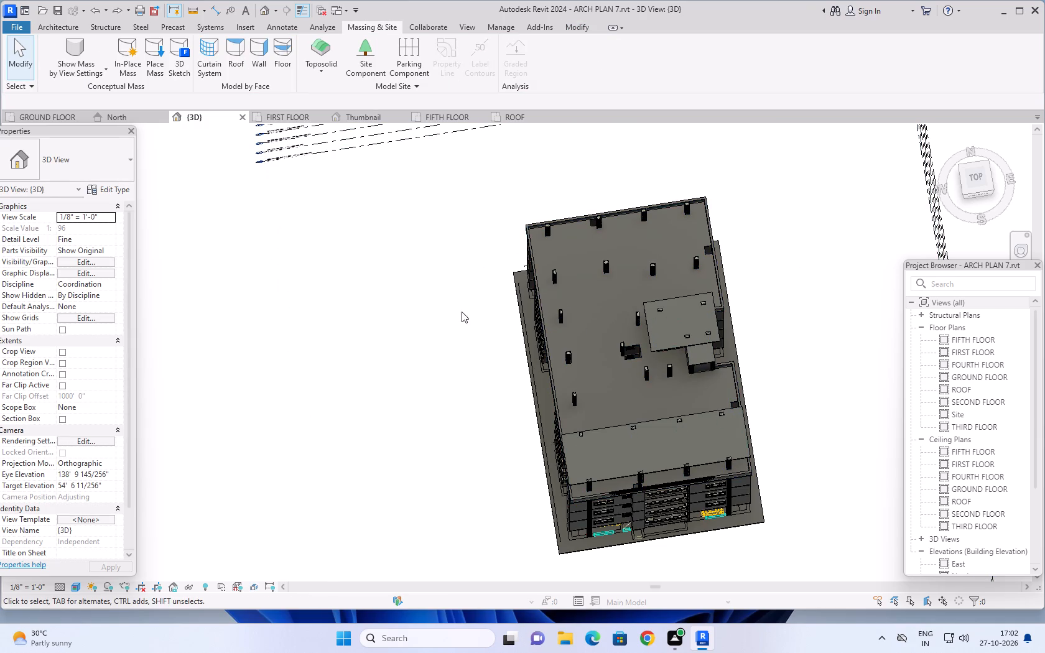
# Open the boundary sketch of the plain roof-level slab over the south terrace for editing.
pyautogui.moveTo(458, 309); pyautogui.dragTo(389, 249, button='middle')
pyautogui.press('Escape')
pyautogui.press('Escape')
pyautogui.scroll(3, 539, 410)
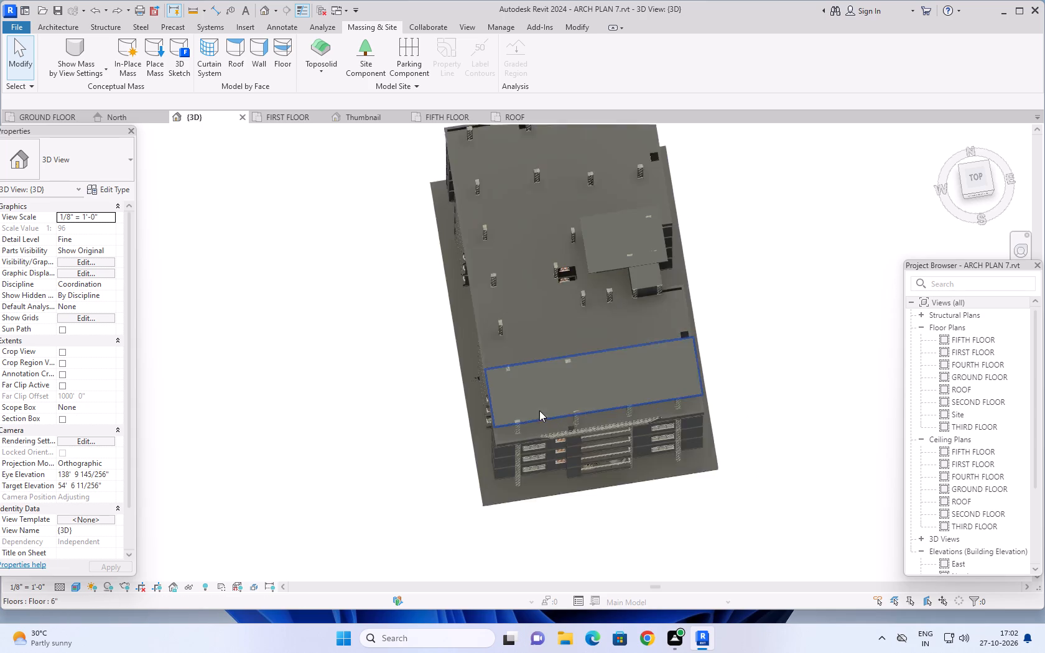
pyautogui.scroll(1, 539, 410)
pyautogui.click(547, 420)
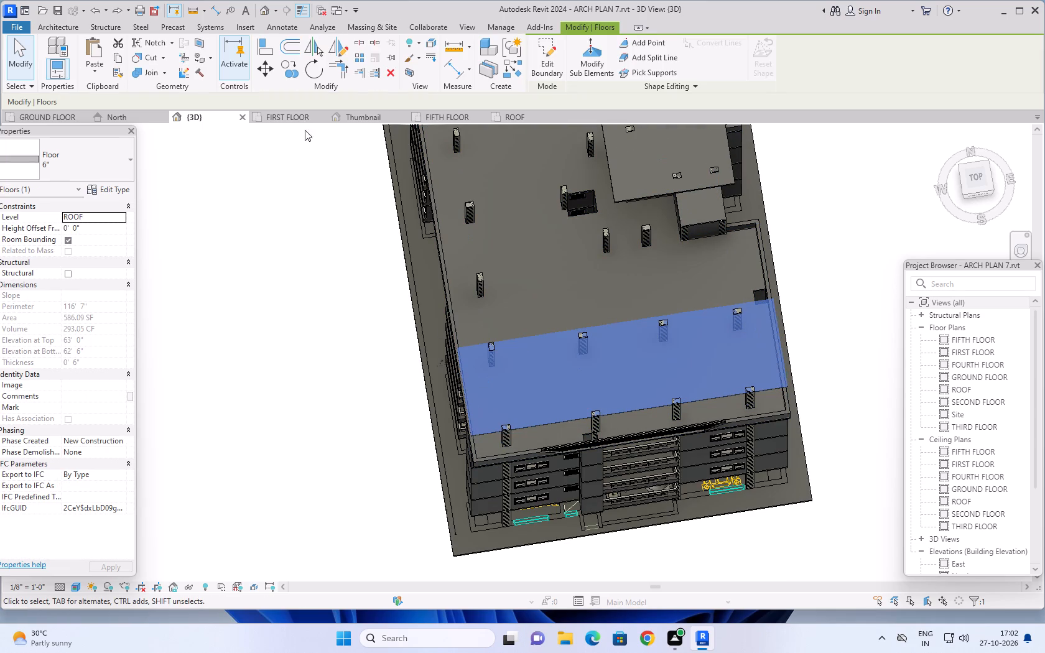
pyautogui.click(547, 49)
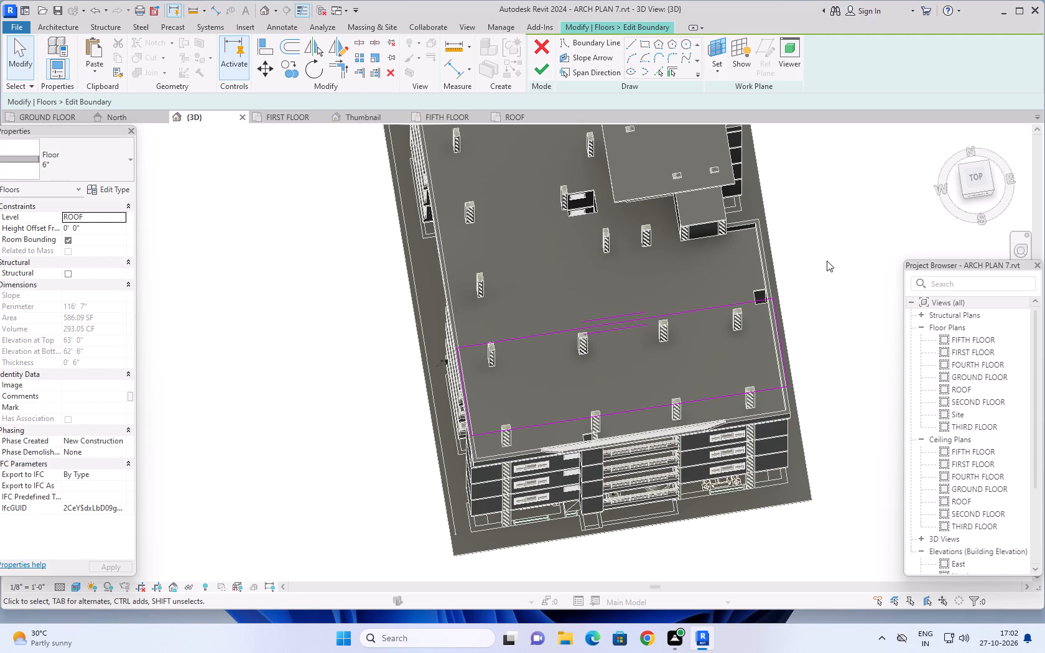
# Examine the slab's boundary outline against the roof columns and stair core from above and at an angle.
pyautogui.moveTo(818, 252); pyautogui.dragTo(797, 250, button='middle')
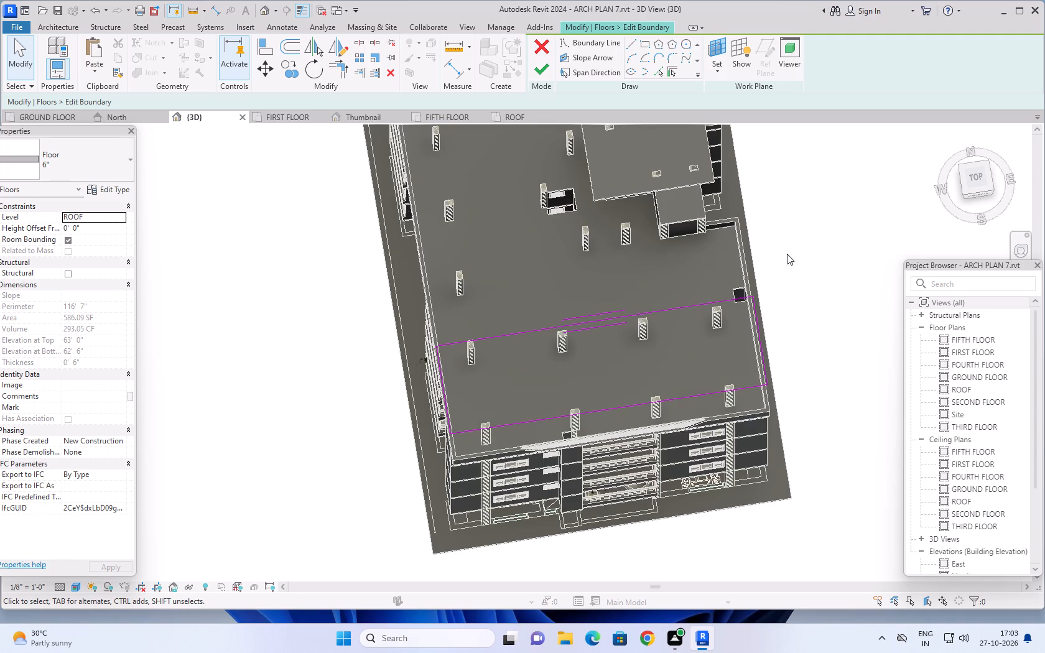
pyautogui.moveTo(802, 269); pyautogui.dragTo(738, 284, button='middle')
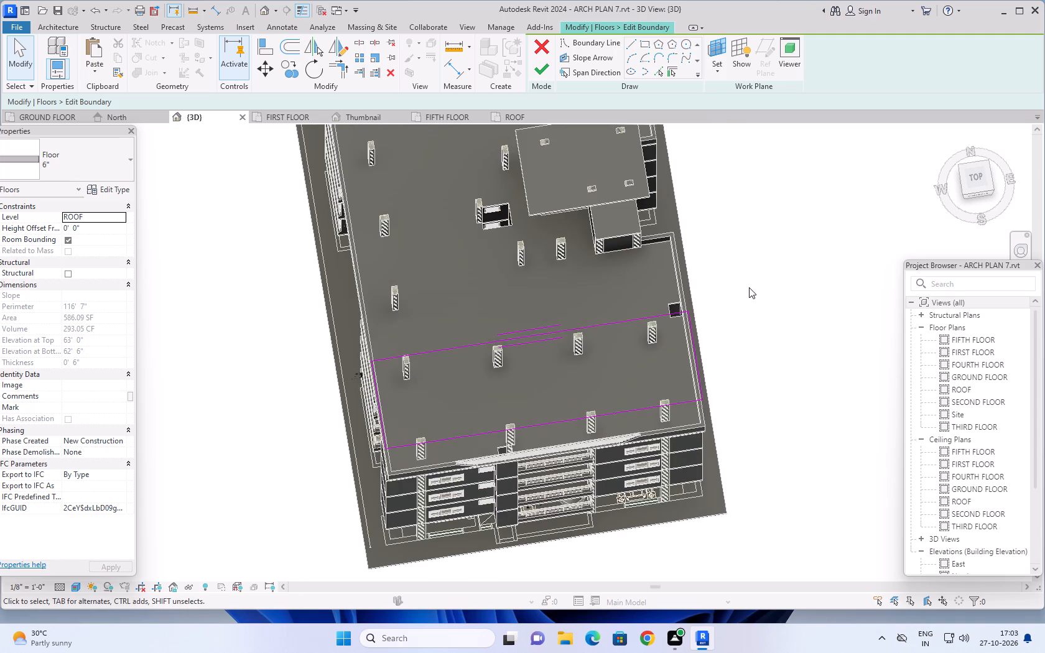
pyautogui.keyDown('shift'); pyautogui.moveTo(759, 285); pyautogui.dragTo(745, 248, button='middle'); pyautogui.keyUp('shift')
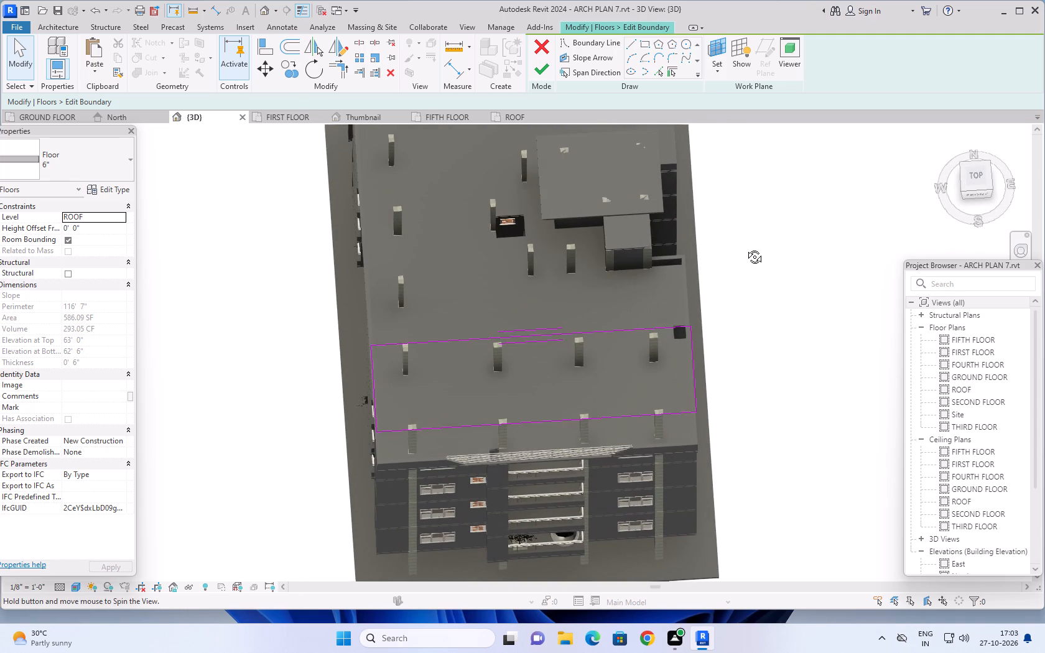
pyautogui.keyDown('shift'); pyautogui.moveTo(745, 248); pyautogui.dragTo(772, 220, button='middle'); pyautogui.keyUp('shift')
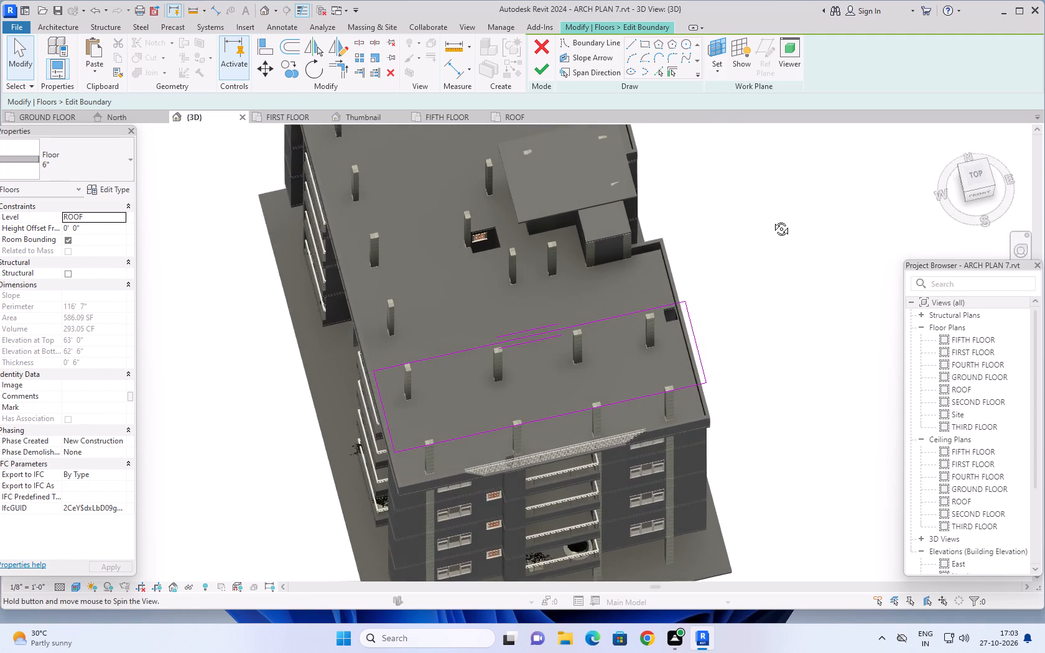
pyautogui.keyDown('shift'); pyautogui.moveTo(772, 220); pyautogui.dragTo(773, 208, button='middle'); pyautogui.keyUp('shift')
pyautogui.moveTo(754, 261); pyautogui.dragTo(730, 252, button='middle')
pyautogui.keyDown('shift'); pyautogui.moveTo(745, 268); pyautogui.dragTo(728, 269, button='middle'); pyautogui.keyUp('shift')
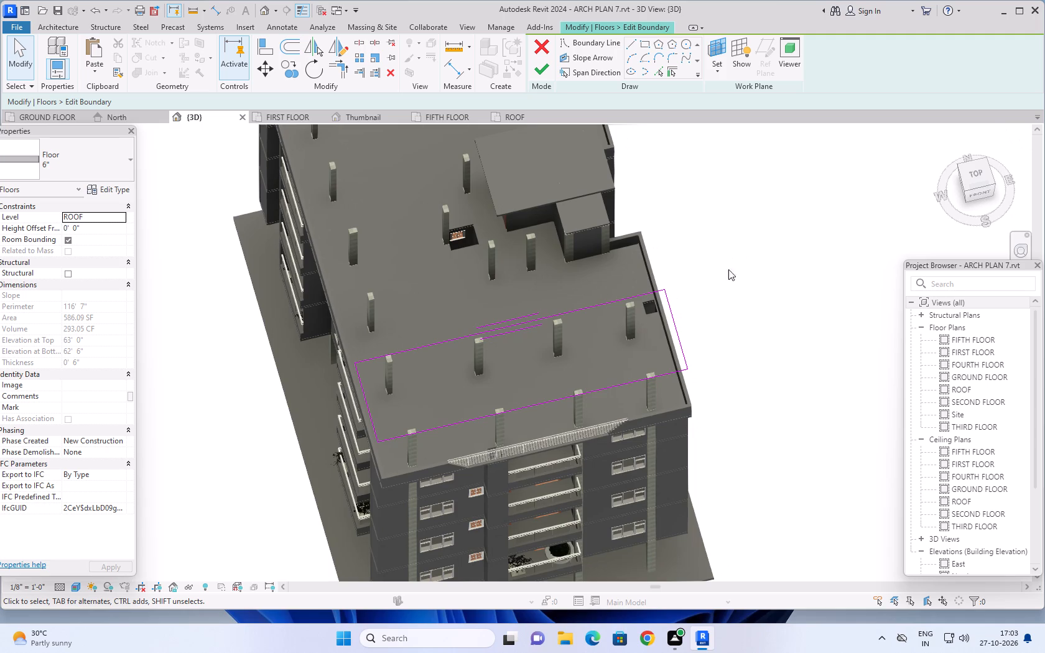
pyautogui.keyDown('shift'); pyautogui.moveTo(728, 269); pyautogui.dragTo(716, 211, button='middle'); pyautogui.keyUp('shift')
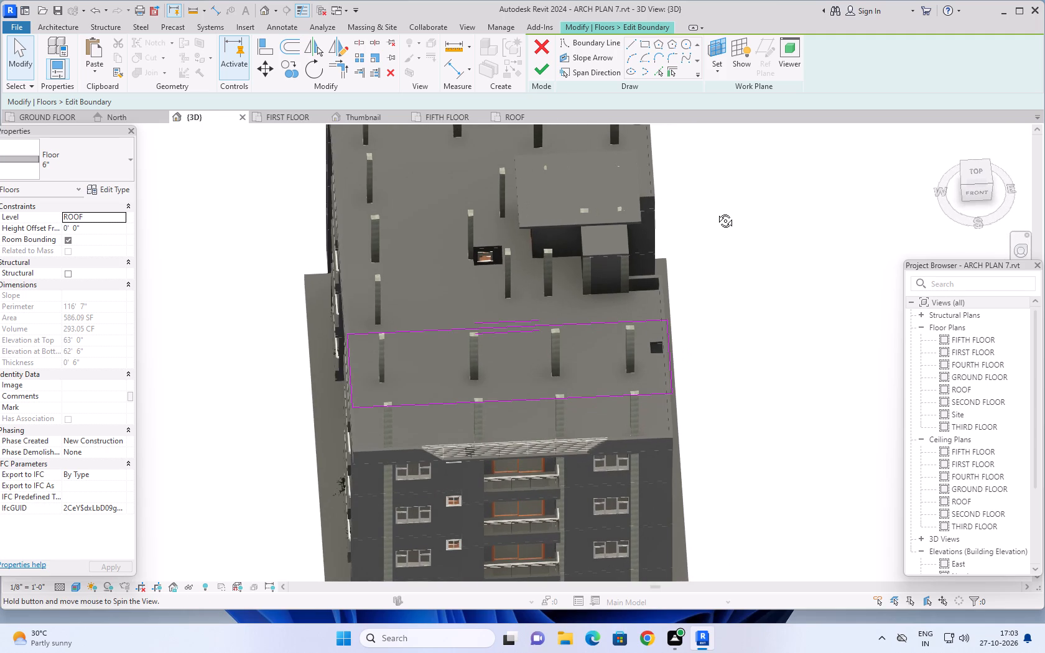
pyautogui.keyDown('shift'); pyautogui.moveTo(716, 211); pyautogui.dragTo(733, 395, button='middle'); pyautogui.keyUp('shift')
pyautogui.keyDown('shift'); pyautogui.moveTo(727, 269); pyautogui.dragTo(732, 335, button='middle'); pyautogui.keyUp('shift')
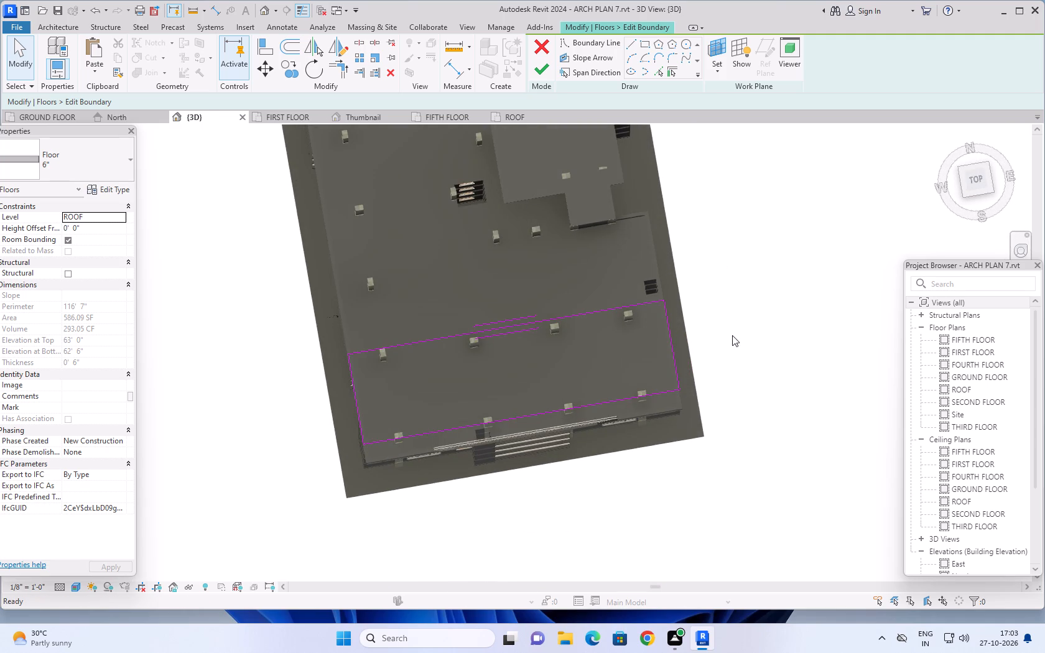
pyautogui.keyDown('shift'); pyautogui.moveTo(732, 335); pyautogui.dragTo(707, 290, button='middle'); pyautogui.keyUp('shift')
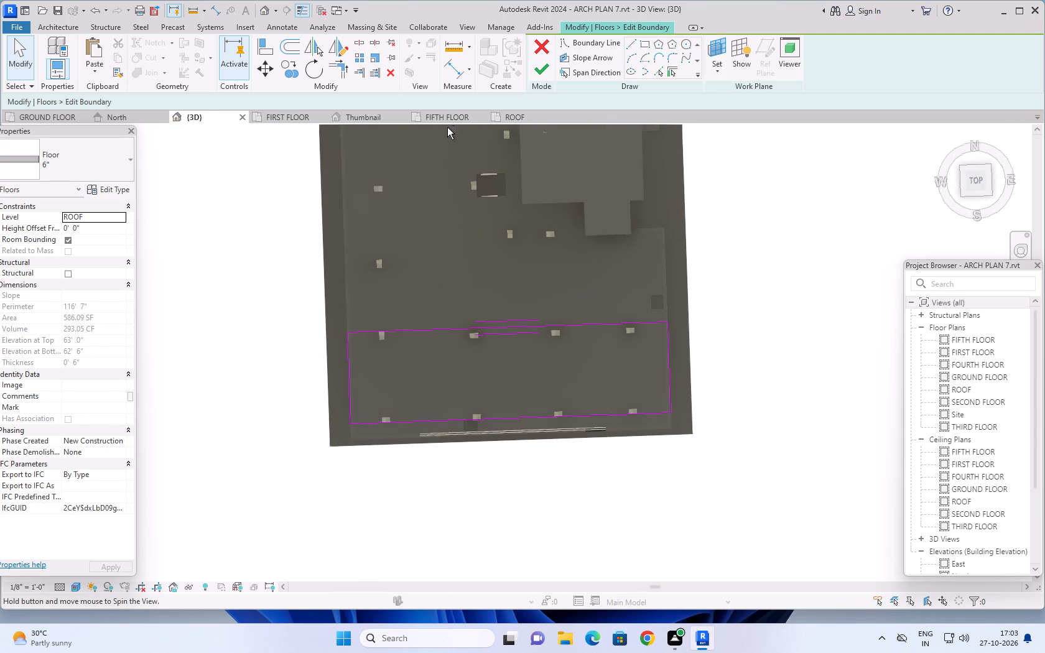
# In the FIFTH FLOOR plan, align the slab boundary's north edge to the north face of the next column north along the west side.
pyautogui.click(442, 113)
pyautogui.scroll(2, 548, 294)
pyautogui.moveTo(548, 318); pyautogui.dragTo(527, 322, button='middle')
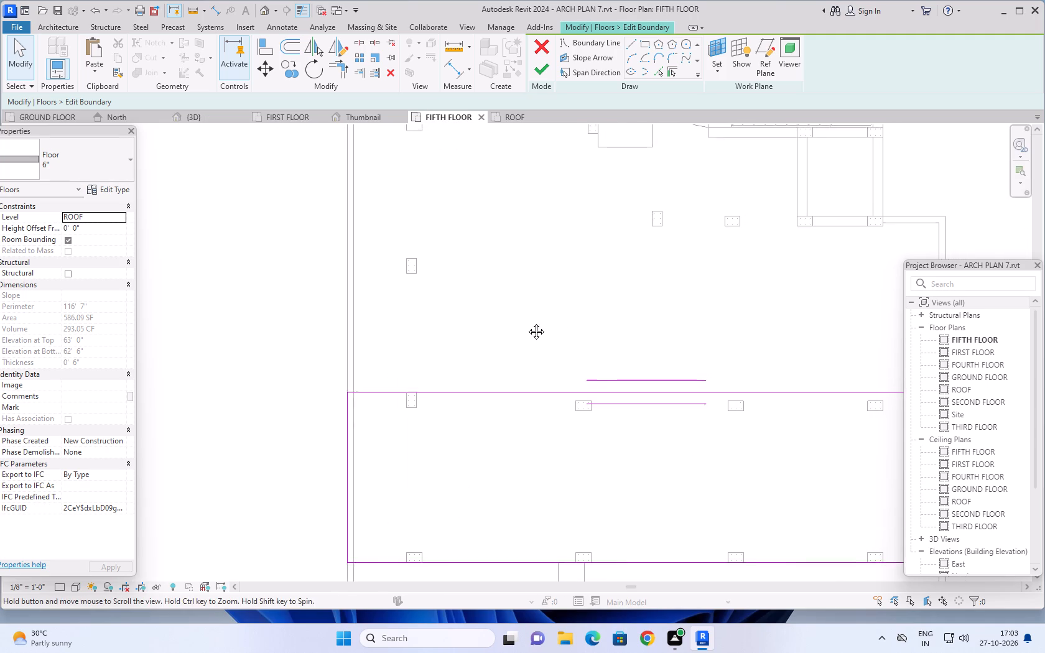
pyautogui.moveTo(527, 322); pyautogui.dragTo(526, 323, button='middle')
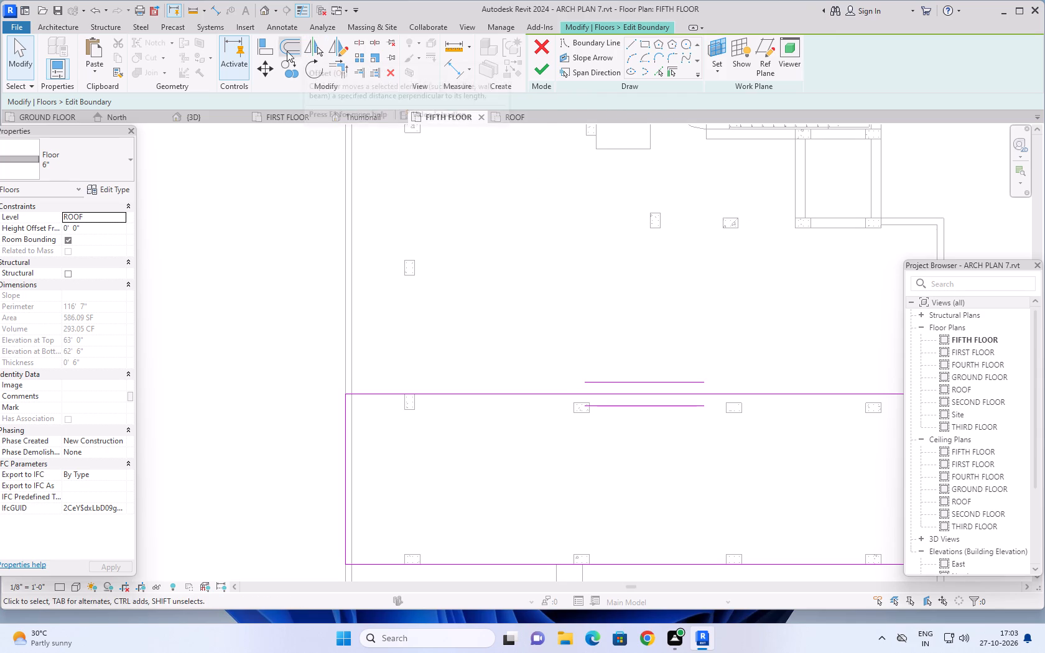
pyautogui.click(266, 45)
pyautogui.scroll(3, 391, 241)
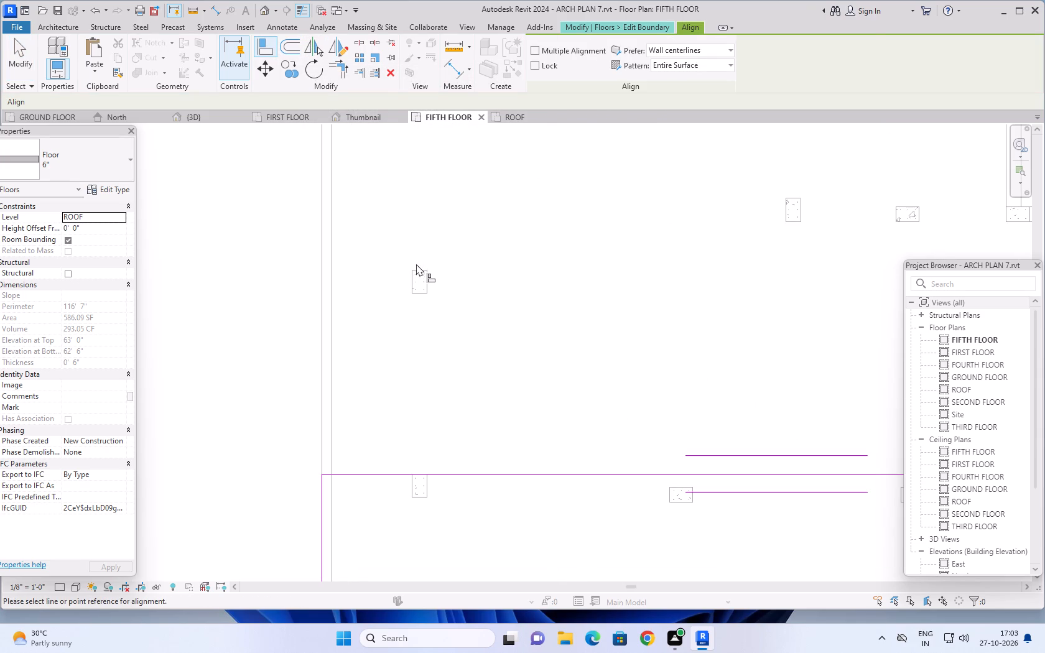
pyautogui.scroll(6, 411, 269)
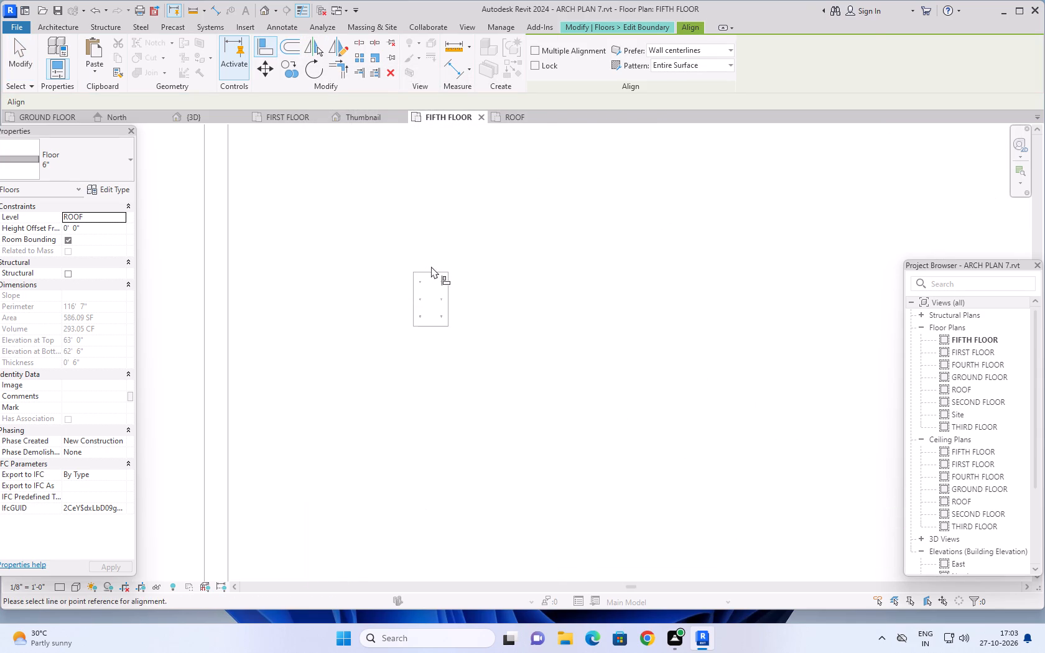
pyautogui.click(440, 269)
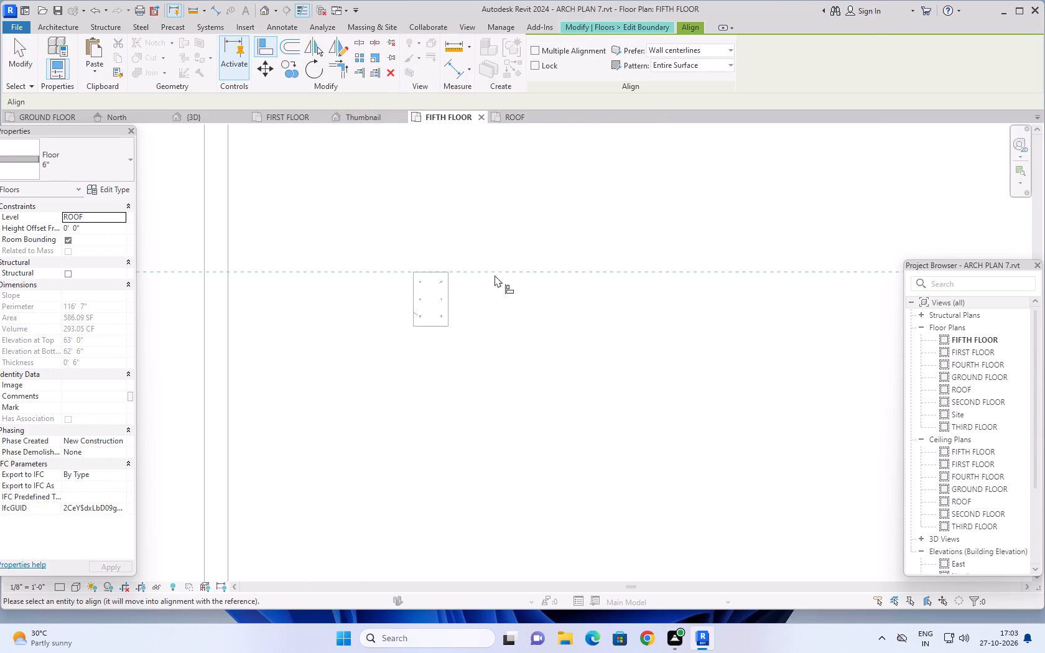
pyautogui.scroll(-3, 499, 281)
pyautogui.moveTo(515, 313); pyautogui.dragTo(467, 238, button='middle')
pyautogui.scroll(-3, 480, 256)
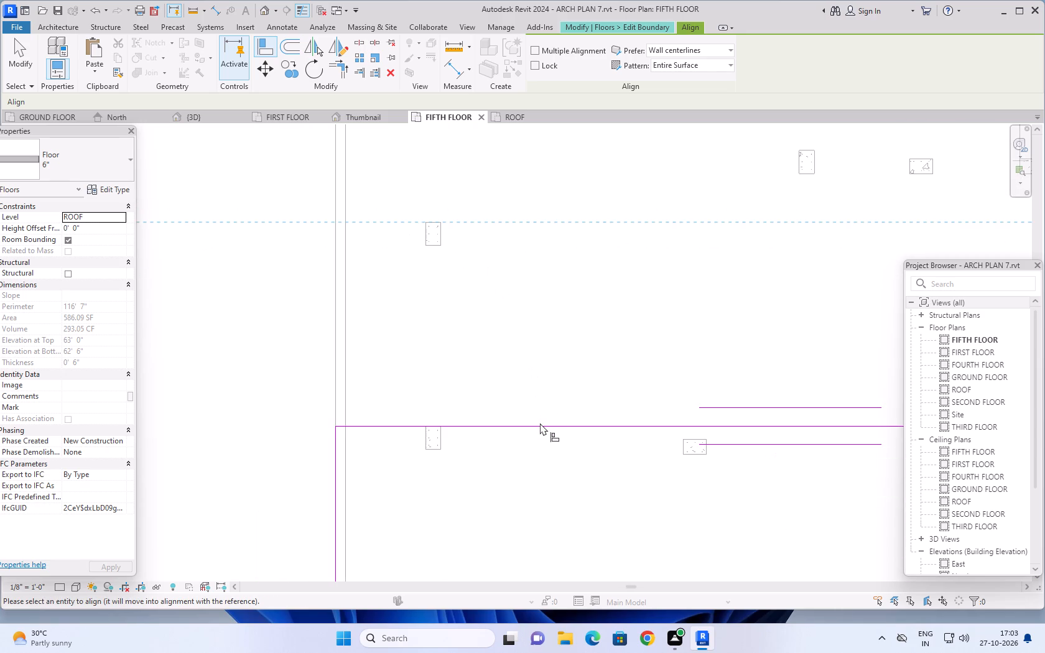
pyautogui.click(540, 423)
pyautogui.scroll(-7, 540, 356)
pyautogui.moveTo(604, 333); pyautogui.dragTo(513, 320, button='middle')
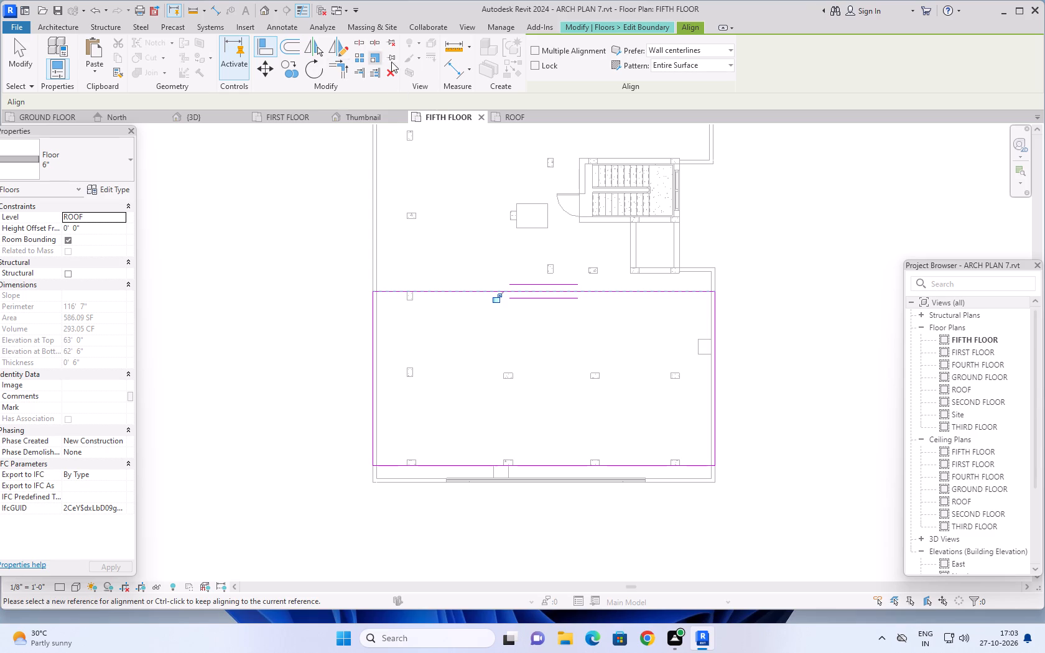
# Sketch a 4'-6" square opening inside the slab boundary near its northwest corner, just below the column.
pyautogui.click(633, 27)
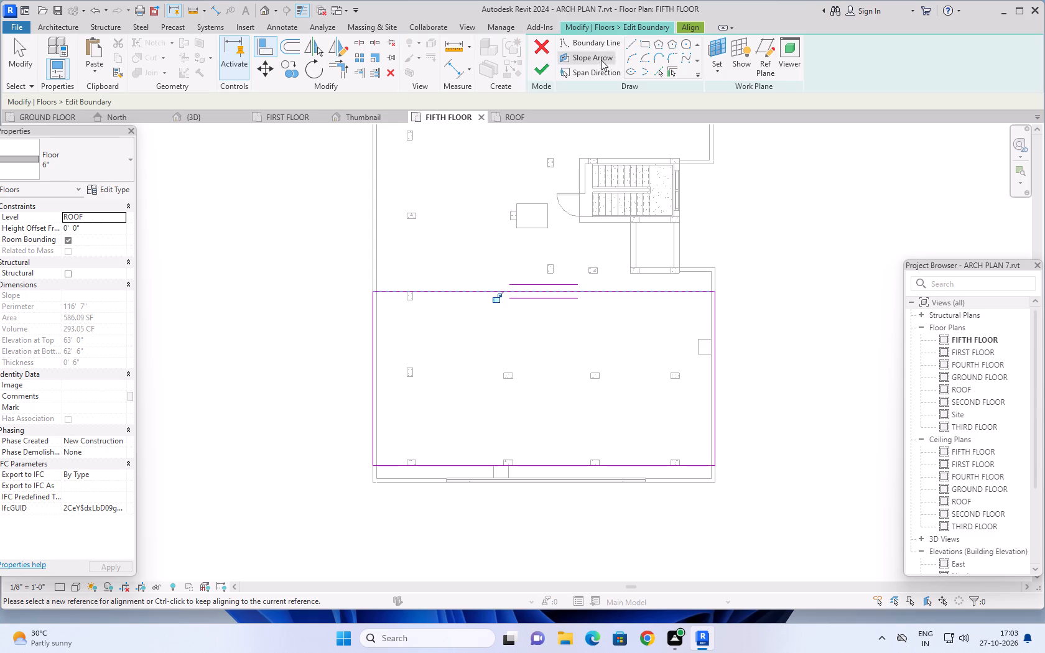
pyautogui.click(648, 45)
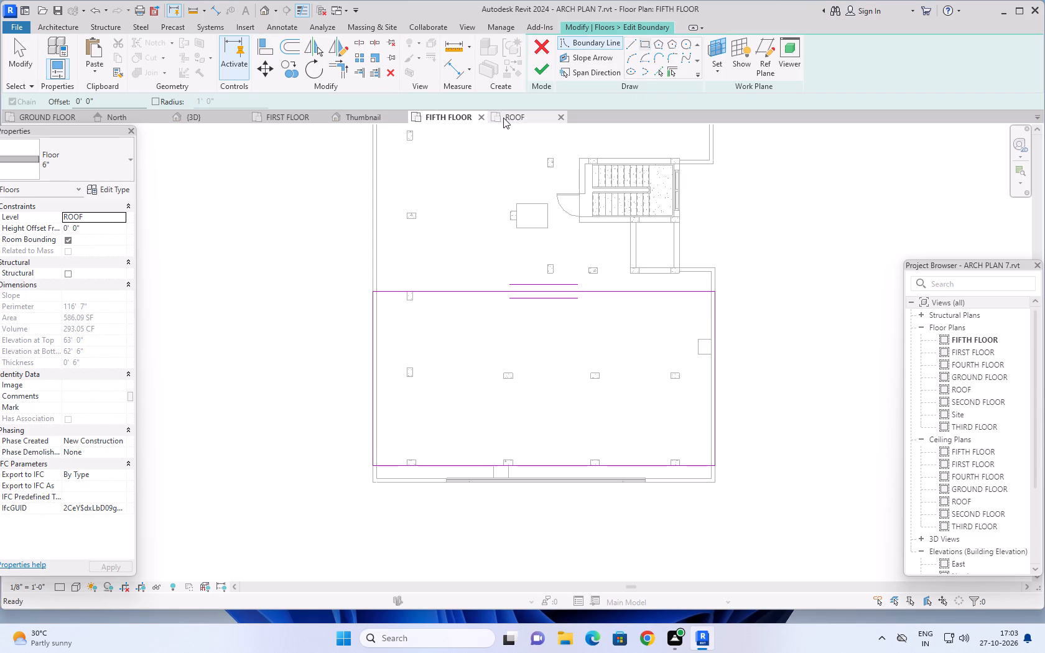
pyautogui.click(519, 117)
pyautogui.scroll(-3, 572, 277)
pyautogui.moveTo(597, 302); pyautogui.dragTo(544, 312, button='middle')
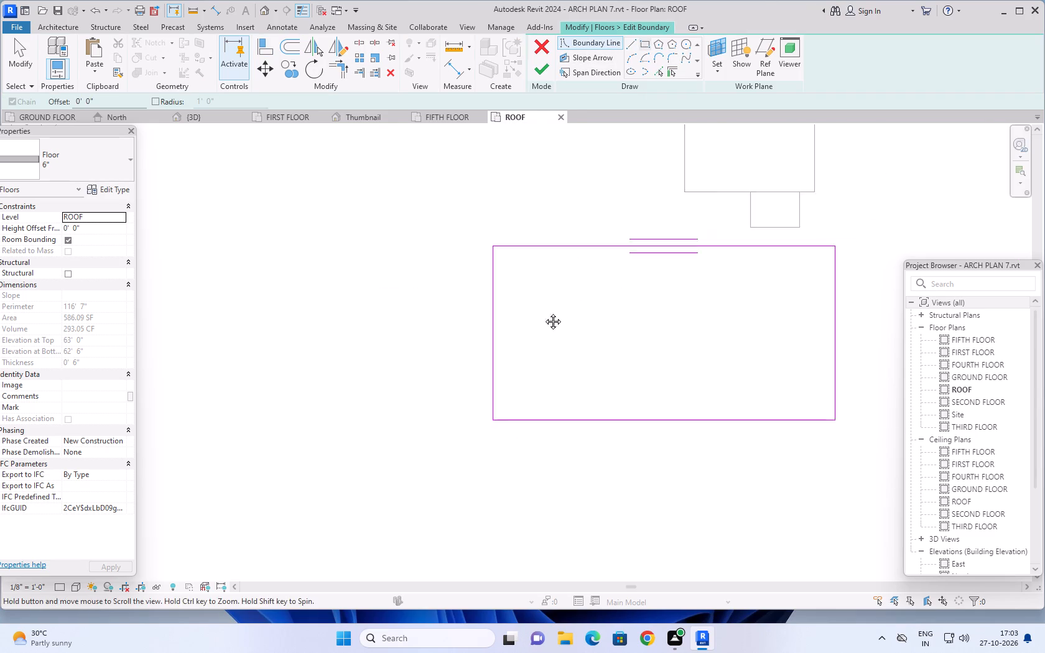
pyautogui.moveTo(544, 312); pyautogui.dragTo(514, 323, button='middle')
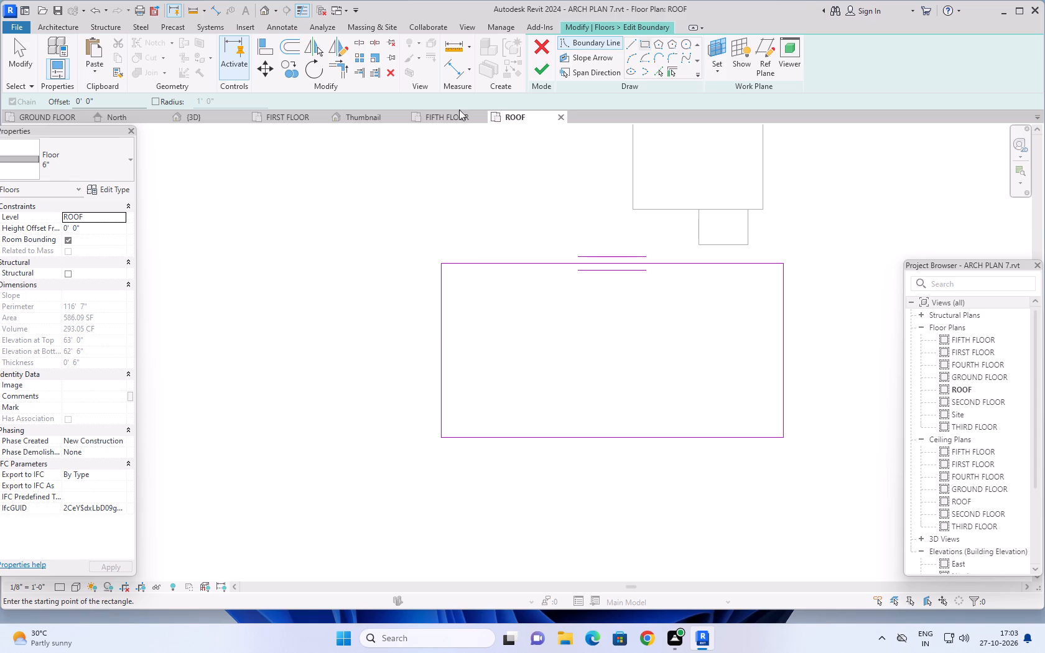
pyautogui.click(447, 116)
pyautogui.moveTo(445, 313); pyautogui.dragTo(506, 254, button='middle')
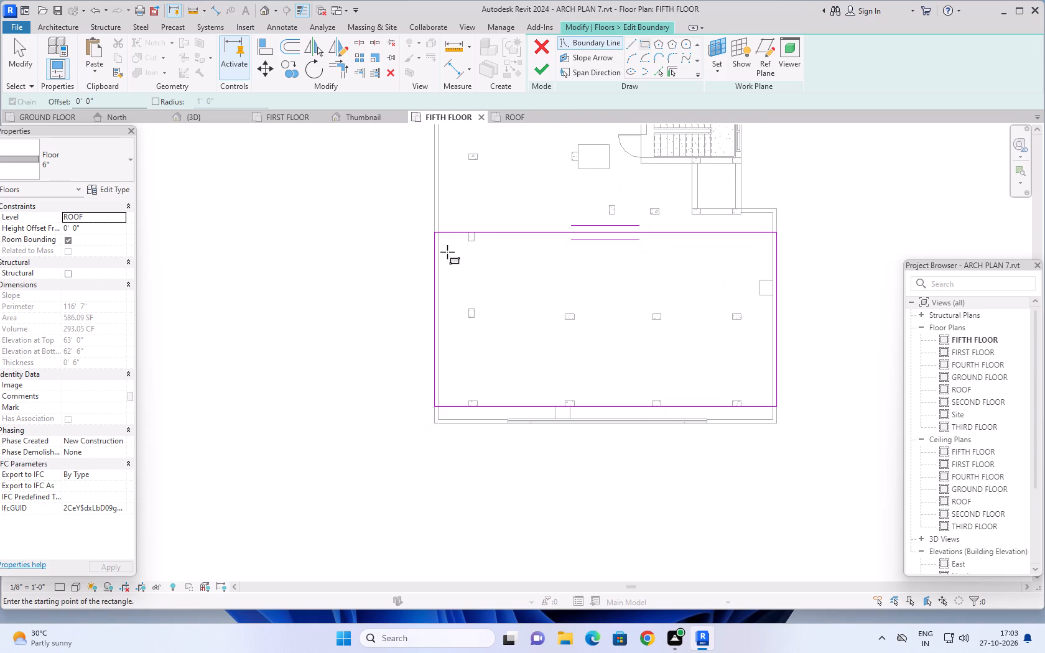
pyautogui.scroll(4, 447, 246)
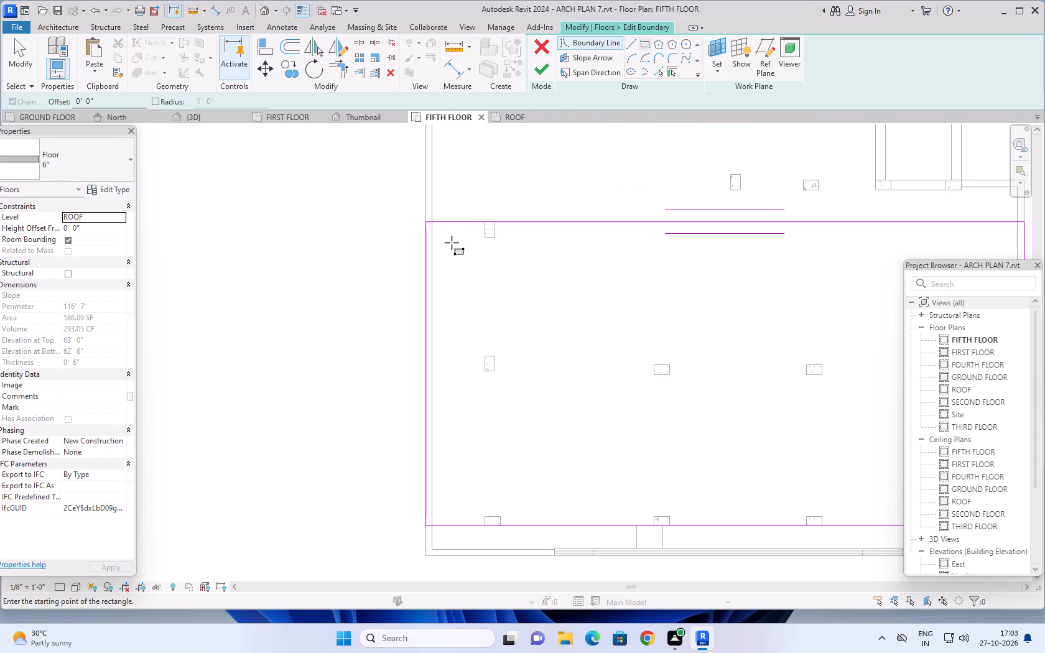
pyautogui.click(460, 243)
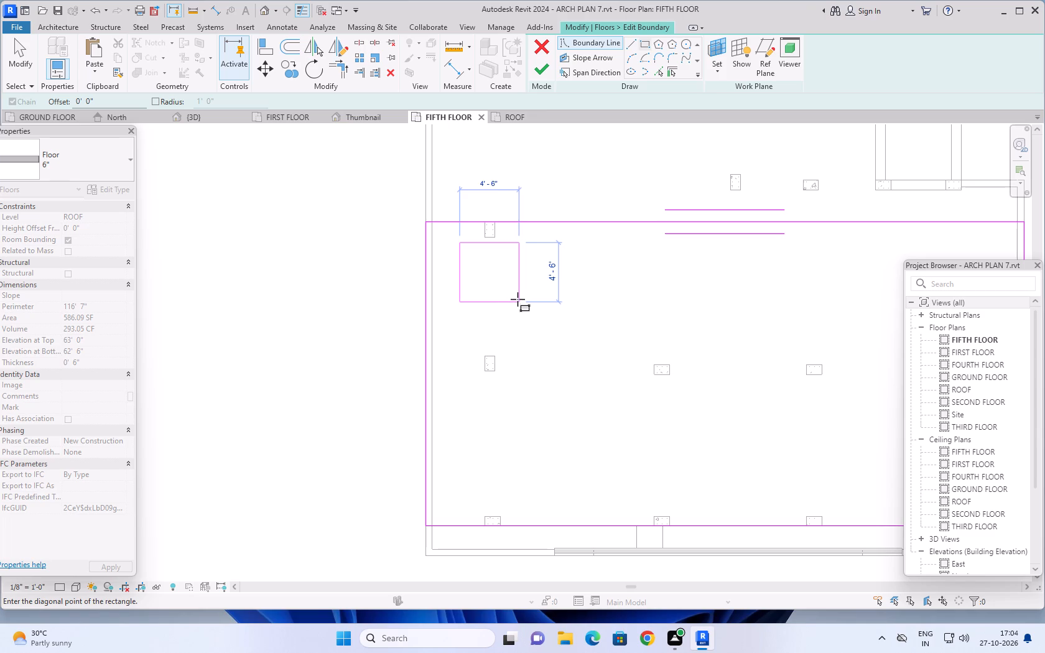
pyautogui.click(518, 299)
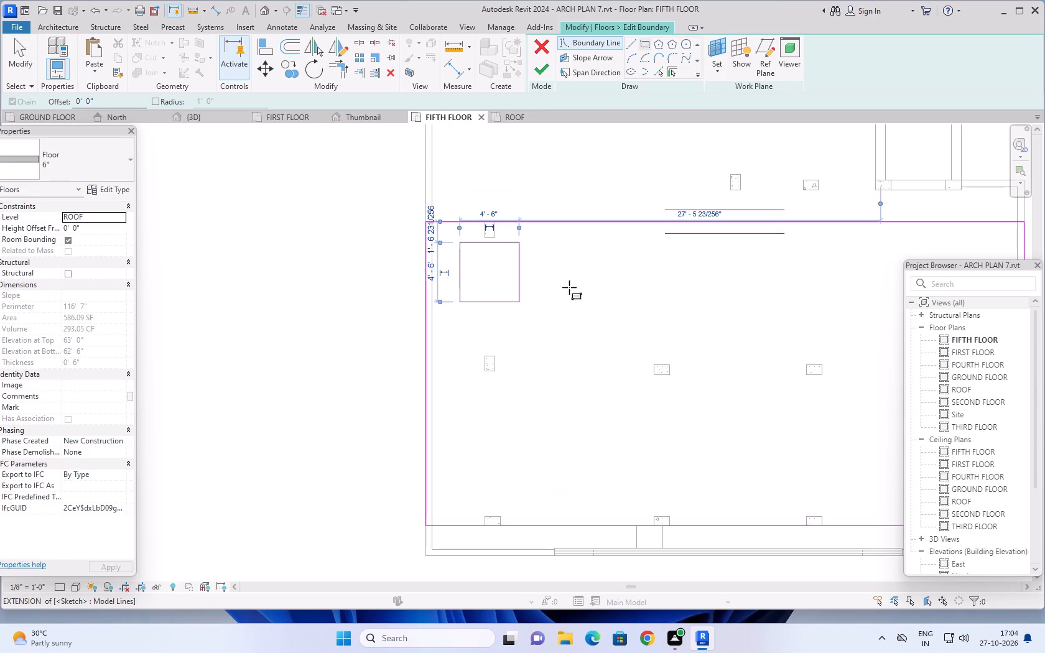
pyautogui.scroll(-2, 565, 277)
pyautogui.press('Escape')
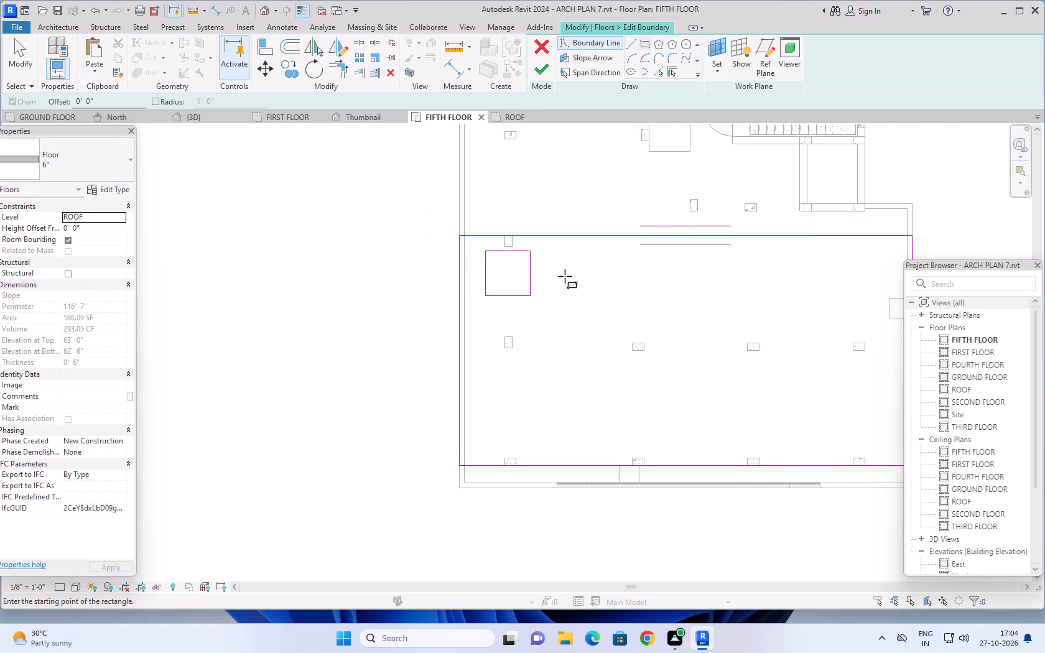
pyautogui.press('Escape')
pyautogui.press('Escape')
pyautogui.press('Escape')
# Copy the square opening six times eastward at 6'-0" spacing to form a row of seven along the north edge.
pyautogui.scroll(2, 545, 259)
pyautogui.moveTo(547, 239); pyautogui.dragTo(463, 327)
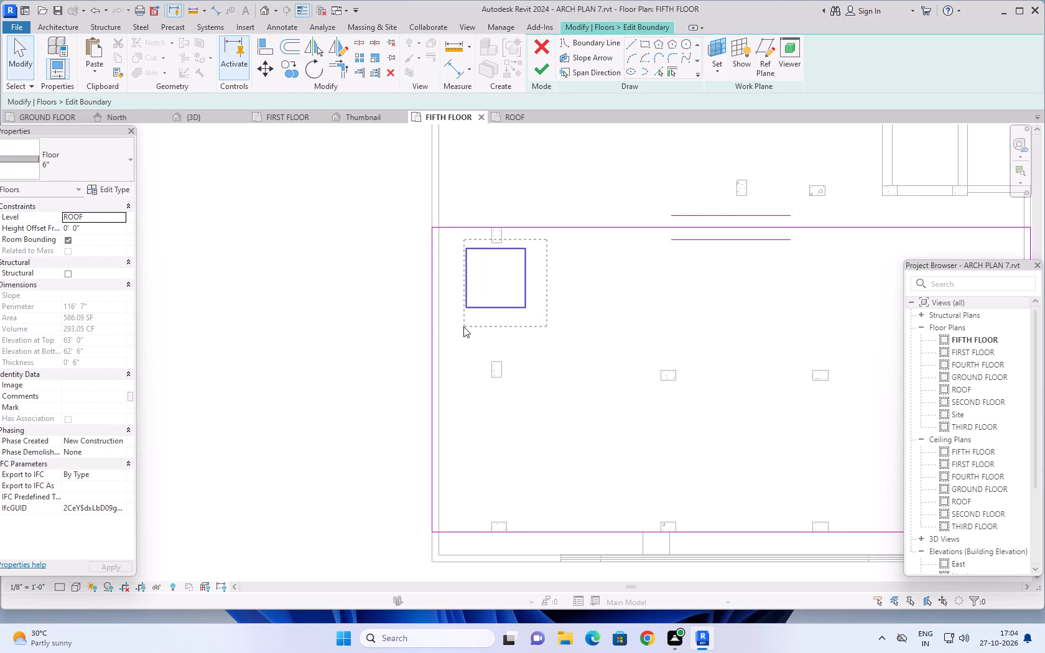
pyautogui.moveTo(463, 327); pyautogui.dragTo(462, 328)
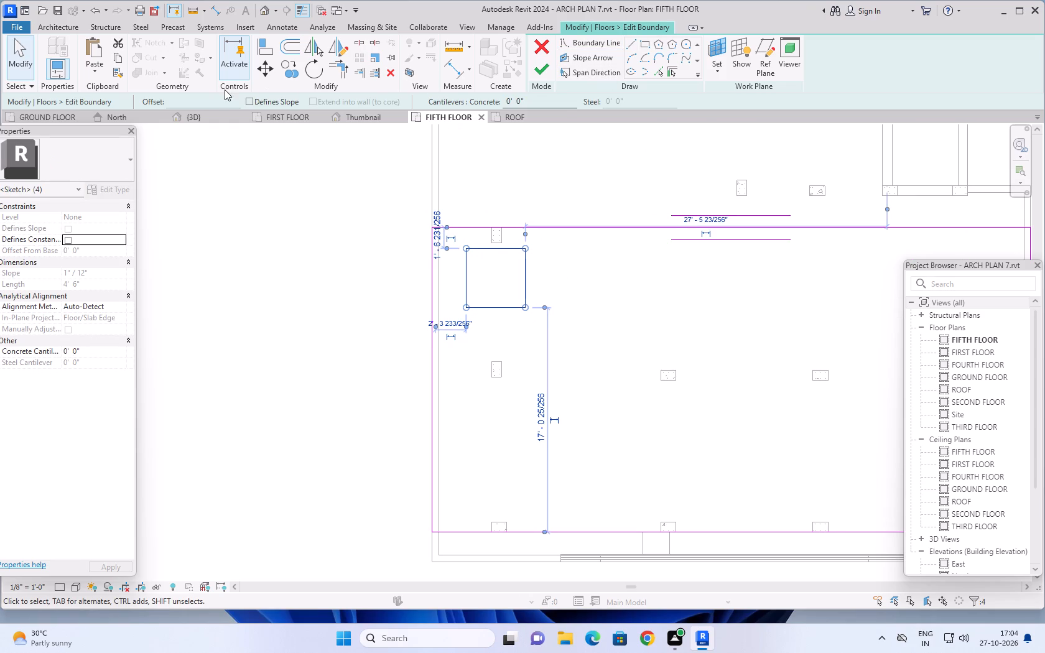
pyautogui.click(291, 68)
pyautogui.scroll(-2, 512, 246)
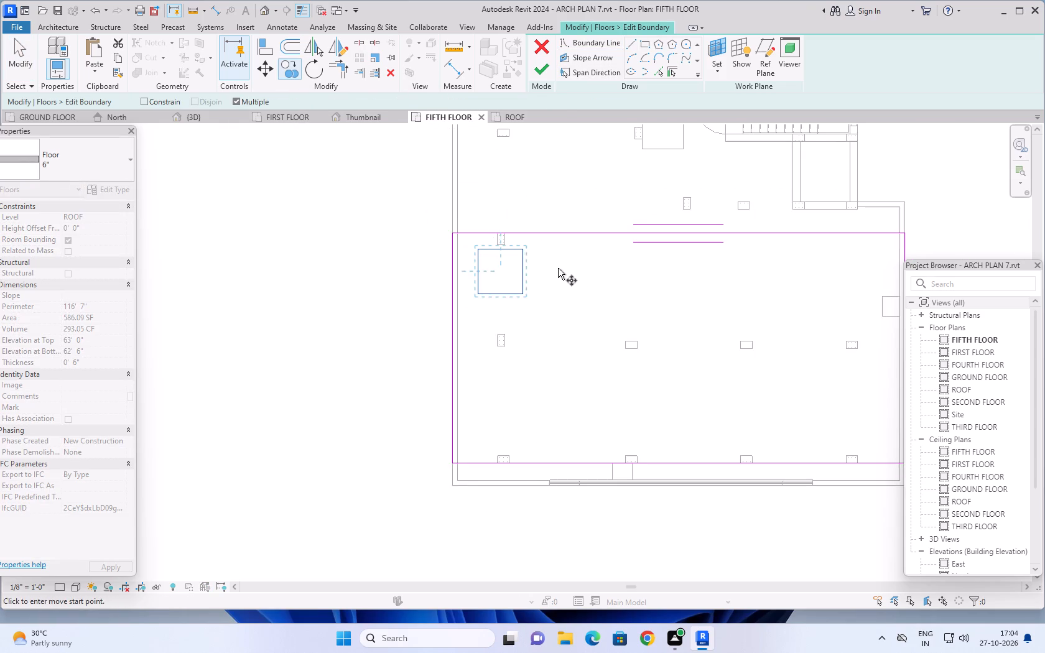
pyautogui.moveTo(552, 264); pyautogui.dragTo(478, 237, button='middle')
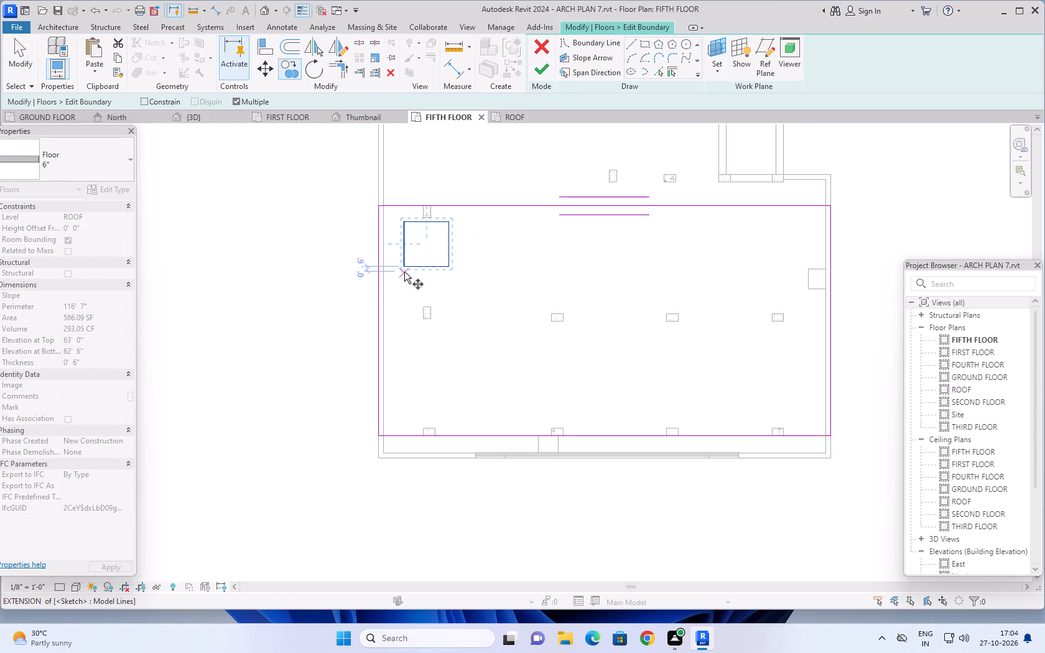
pyautogui.click(402, 264)
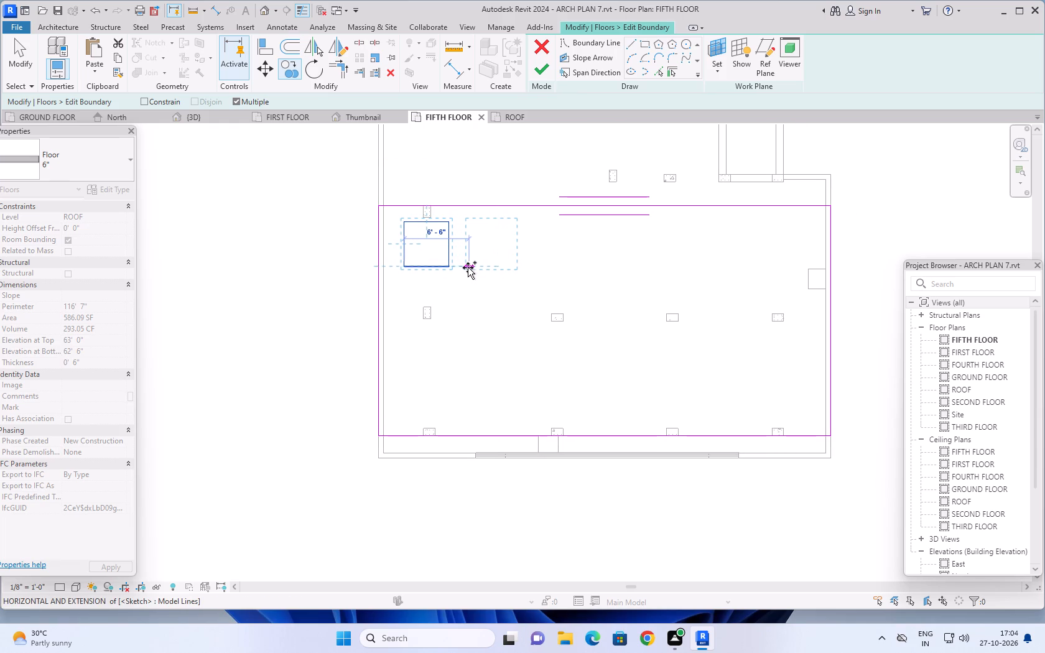
pyautogui.click(465, 267)
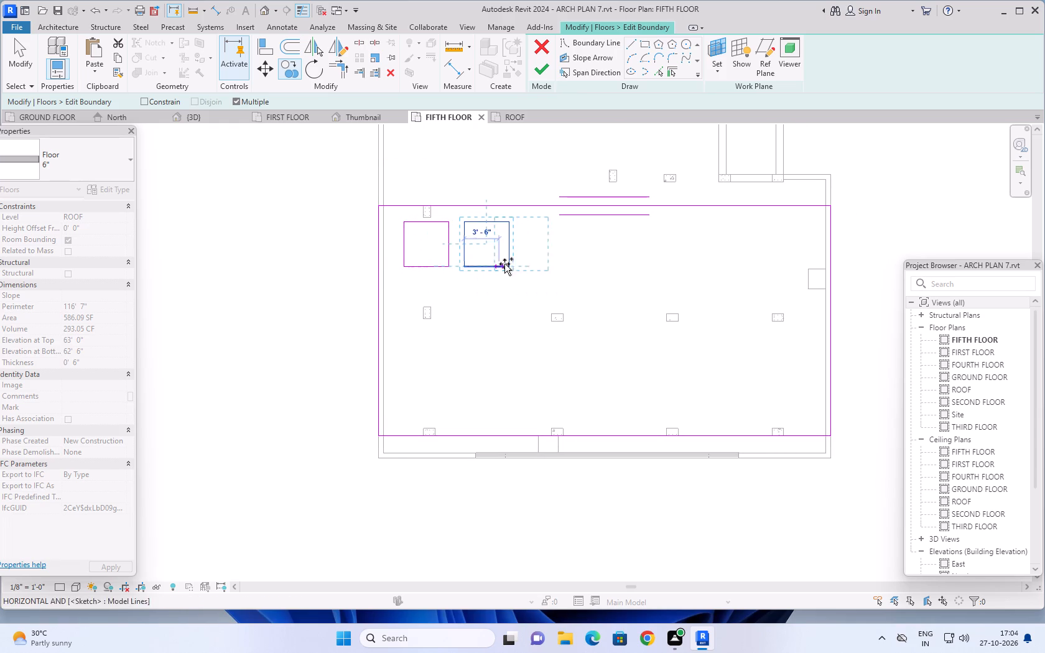
pyautogui.click(523, 267)
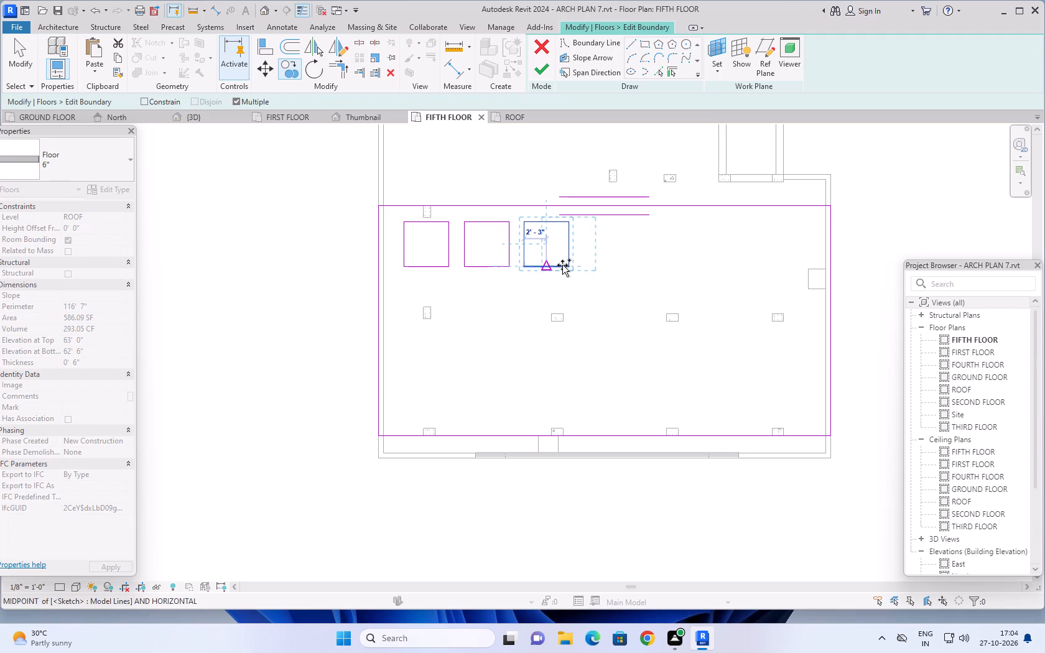
pyautogui.click(585, 266)
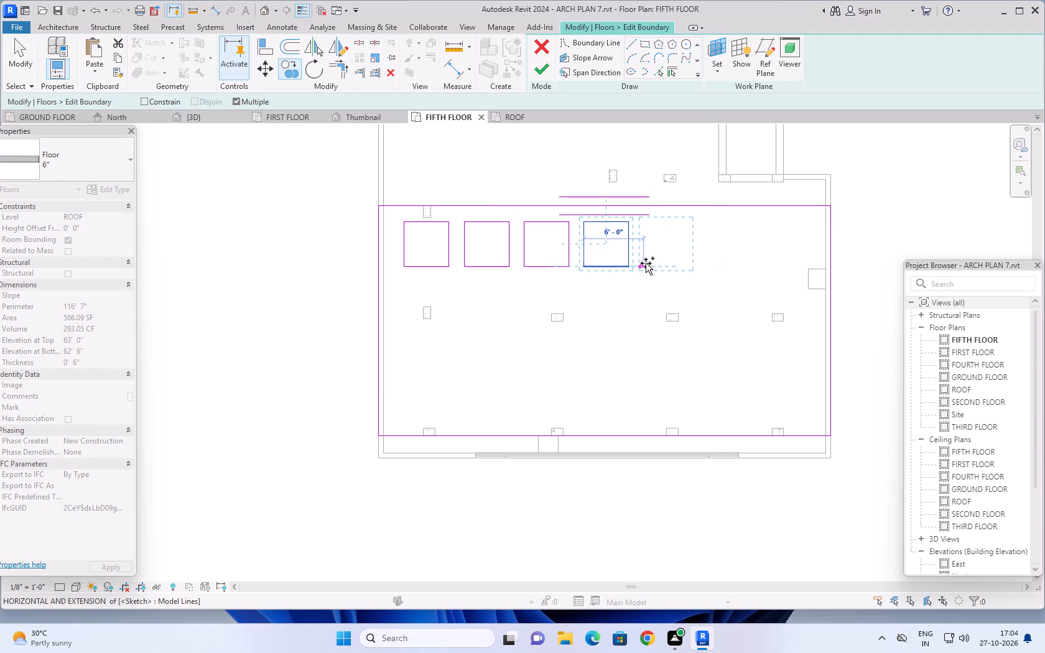
pyautogui.click(646, 263)
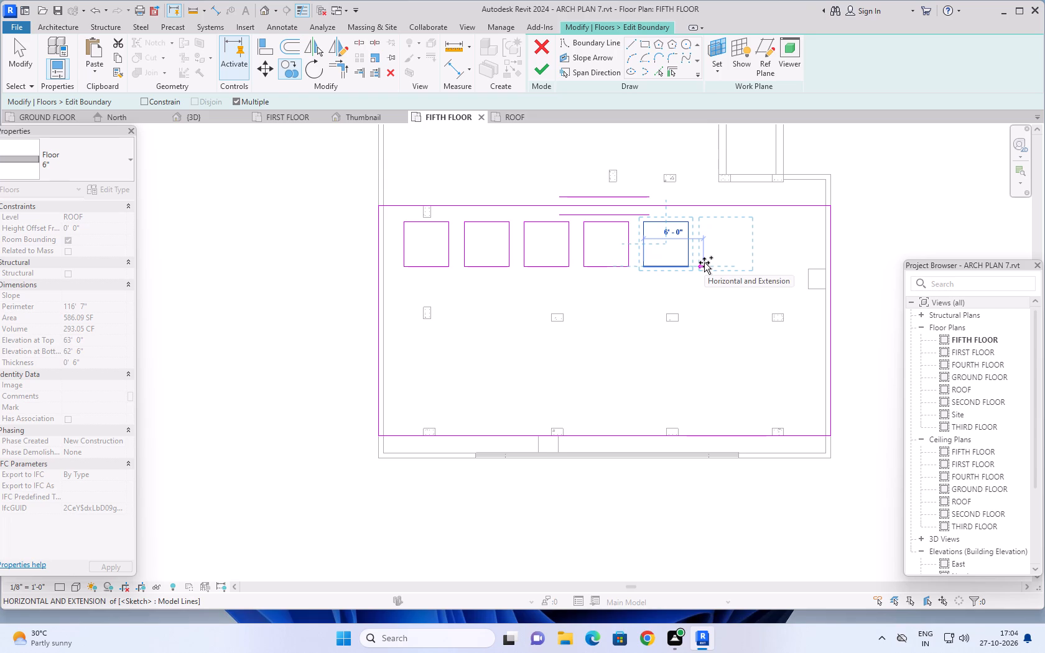
pyautogui.click(704, 262)
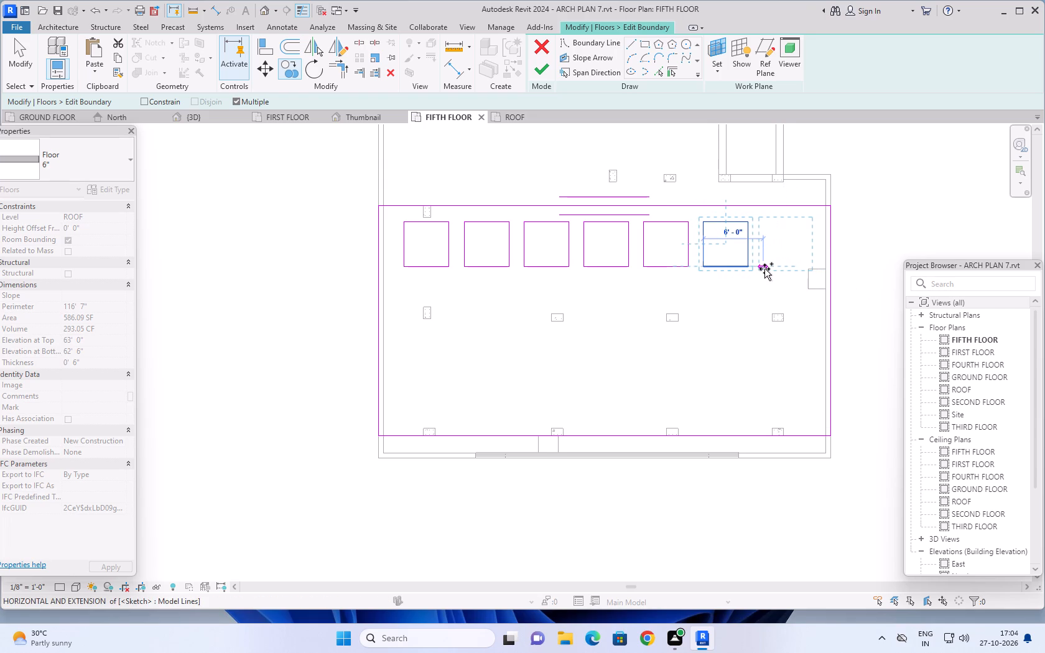
pyautogui.click(764, 269)
pyautogui.scroll(-2, 725, 294)
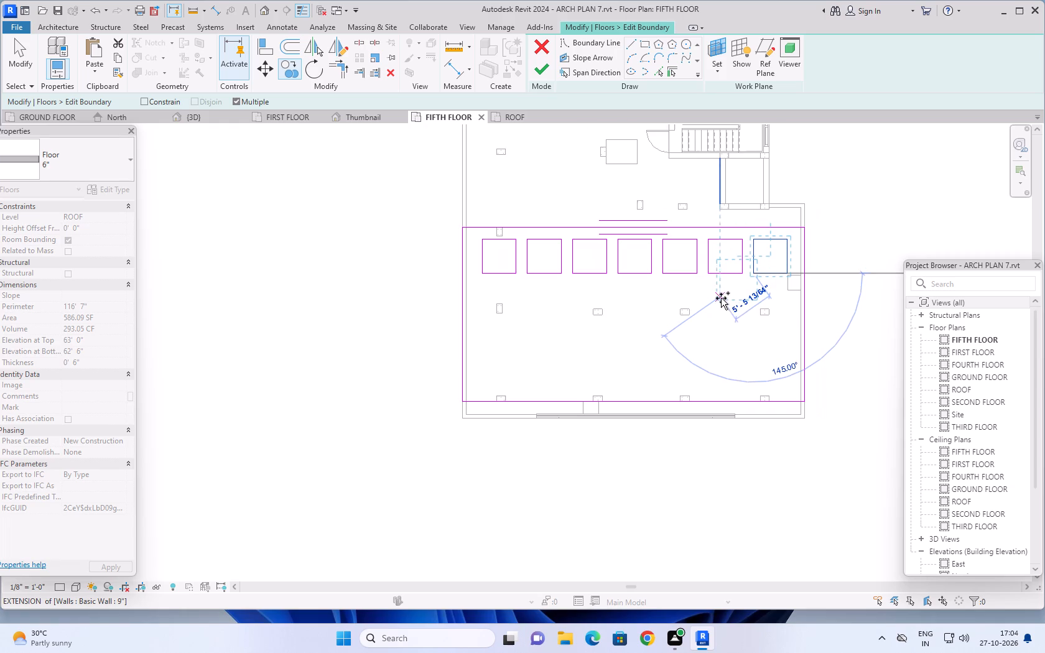
pyautogui.press('Escape')
pyautogui.scroll(-1, 672, 300)
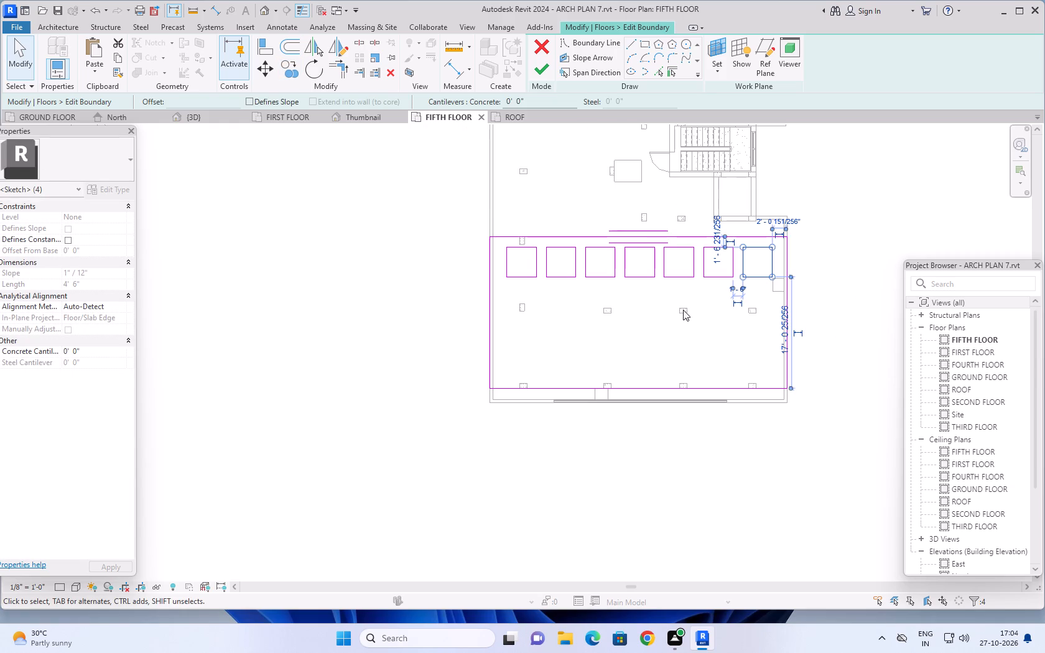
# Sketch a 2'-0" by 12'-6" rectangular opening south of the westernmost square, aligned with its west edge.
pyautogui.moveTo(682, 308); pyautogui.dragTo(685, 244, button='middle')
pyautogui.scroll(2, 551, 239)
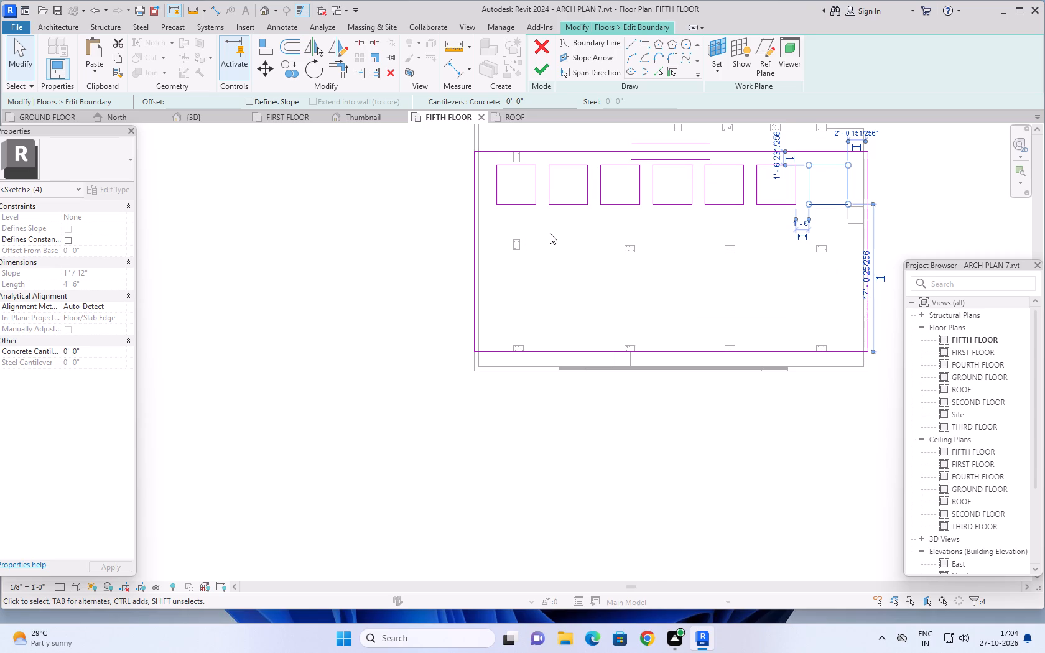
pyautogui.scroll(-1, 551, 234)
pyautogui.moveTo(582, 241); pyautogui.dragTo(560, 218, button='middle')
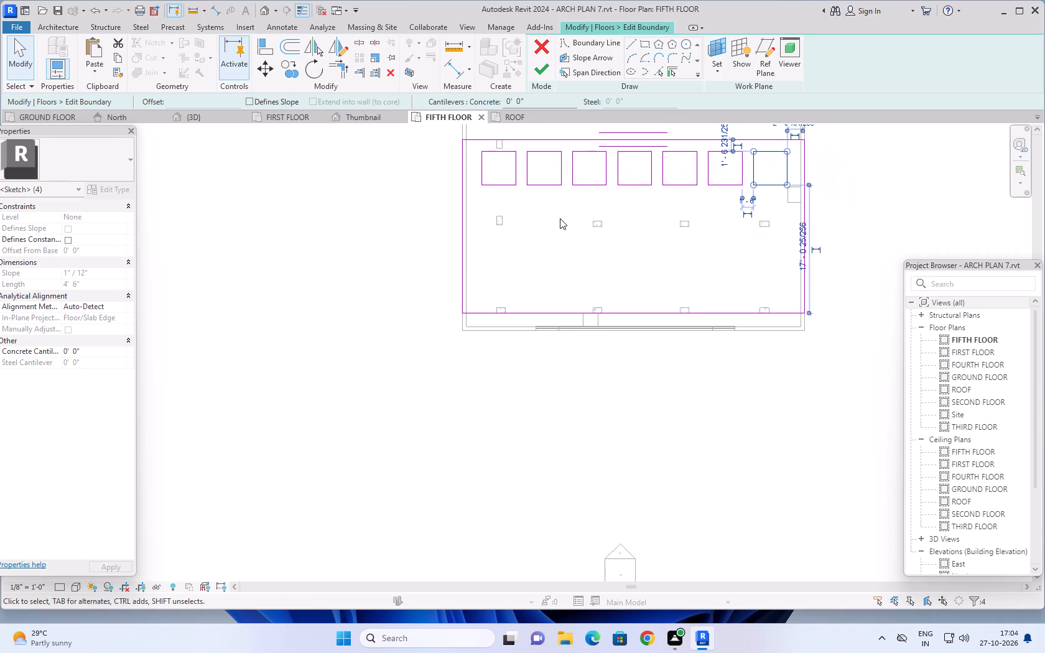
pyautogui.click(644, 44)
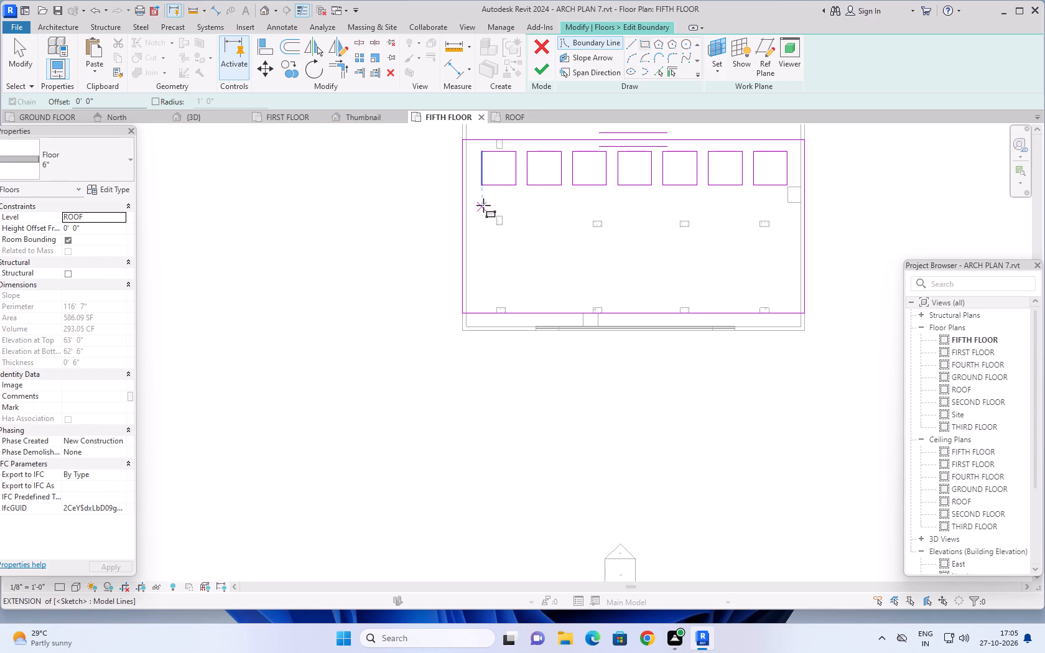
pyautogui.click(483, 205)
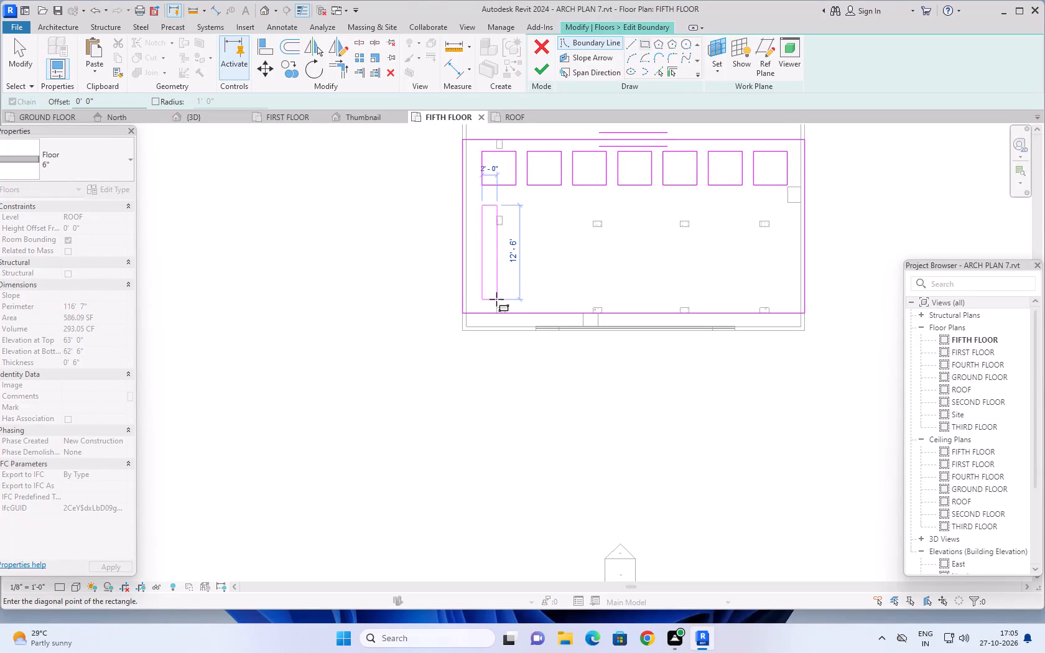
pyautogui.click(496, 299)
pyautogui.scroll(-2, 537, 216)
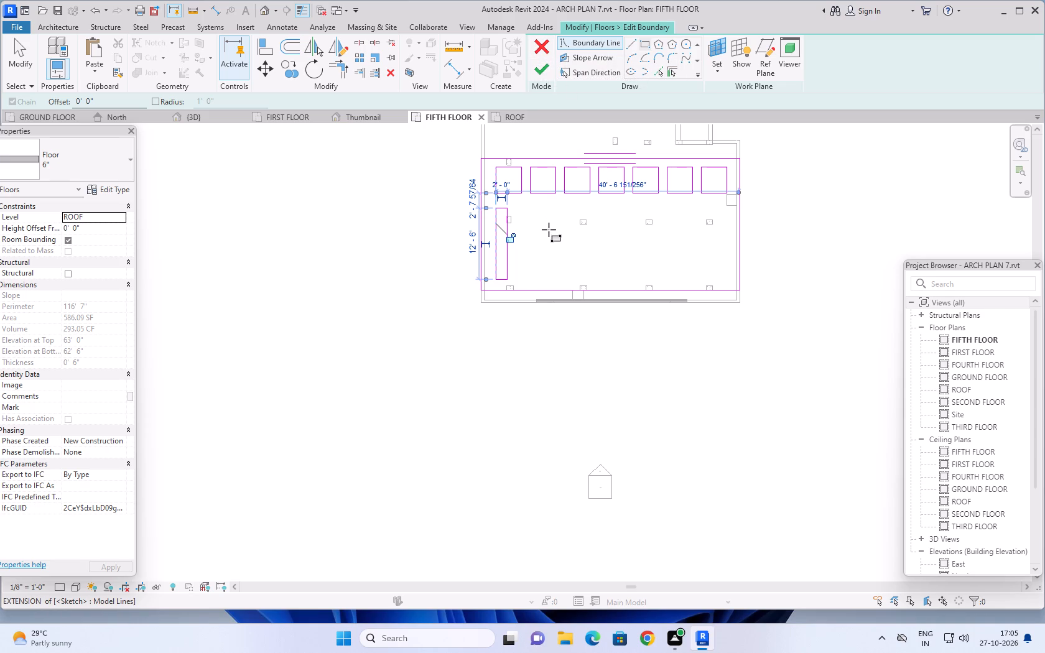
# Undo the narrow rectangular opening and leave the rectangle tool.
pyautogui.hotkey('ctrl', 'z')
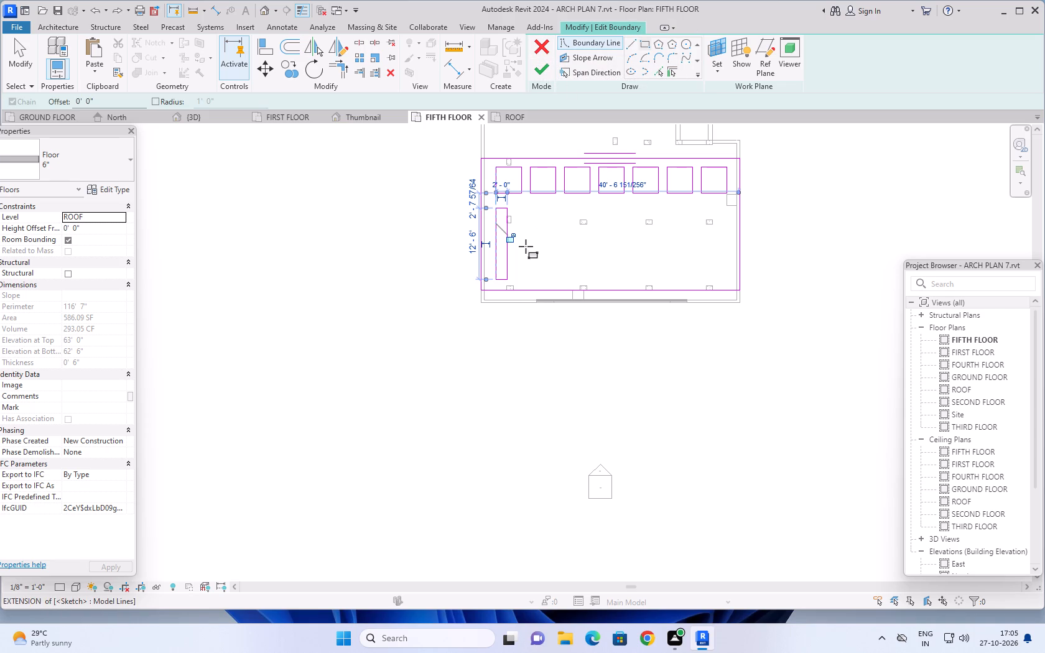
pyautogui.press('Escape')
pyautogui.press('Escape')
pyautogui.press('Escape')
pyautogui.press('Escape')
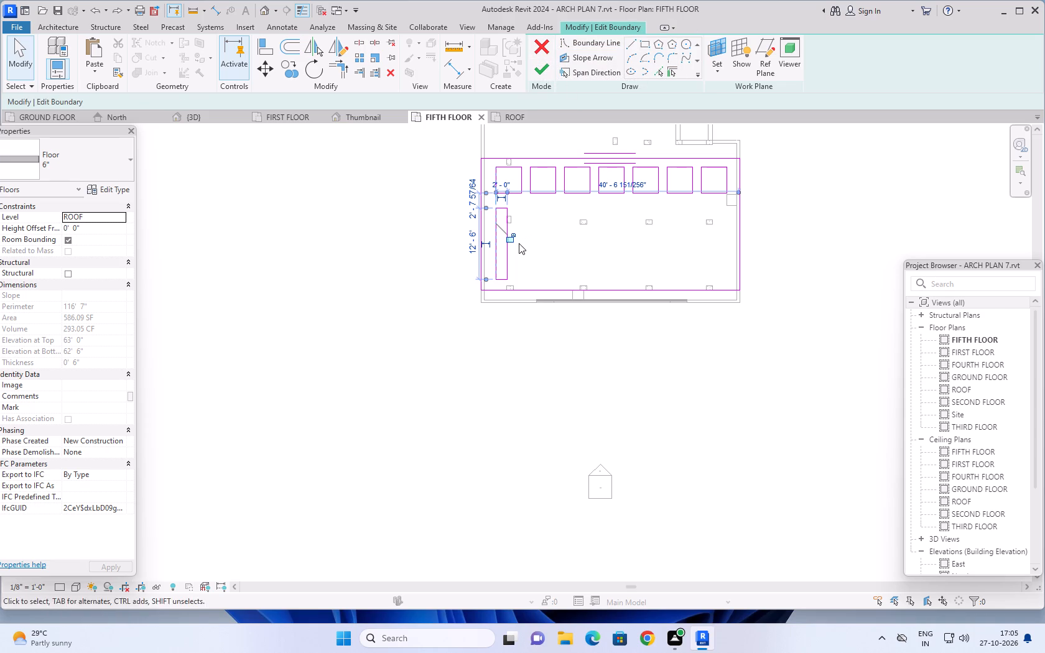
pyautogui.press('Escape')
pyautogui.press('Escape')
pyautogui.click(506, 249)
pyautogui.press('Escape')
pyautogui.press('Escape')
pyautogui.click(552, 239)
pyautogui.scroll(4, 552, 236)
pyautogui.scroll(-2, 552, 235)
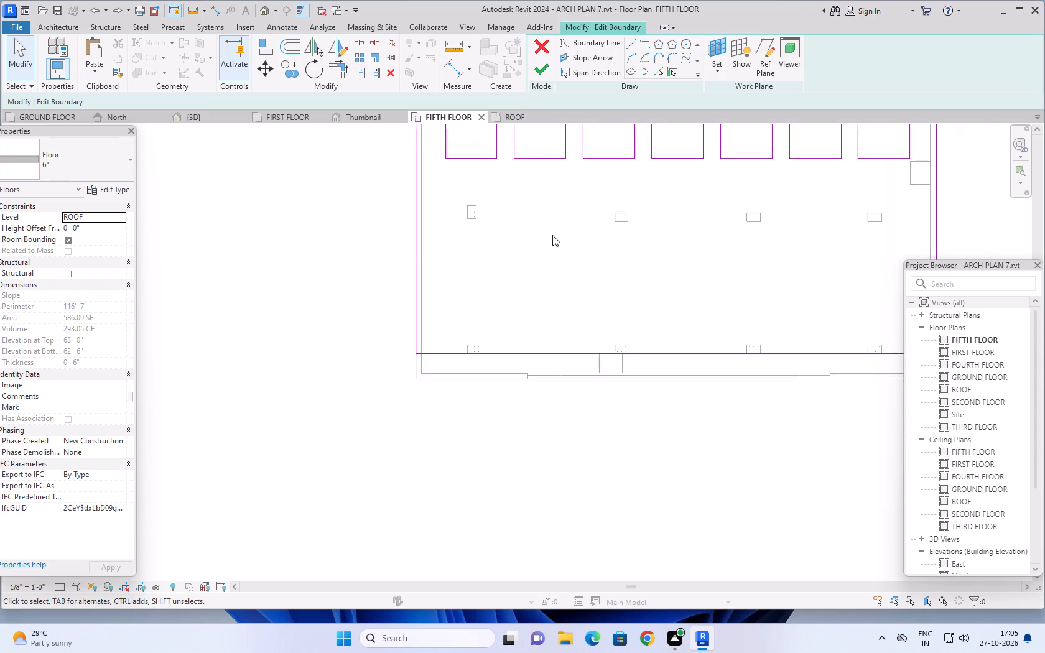
# Sketch a 3'-6" by 12'-0" rectangular opening south of the two westernmost squares, just east of the terrace column.
pyautogui.scroll(-4, 552, 235)
pyautogui.moveTo(550, 231); pyautogui.dragTo(516, 238, button='middle')
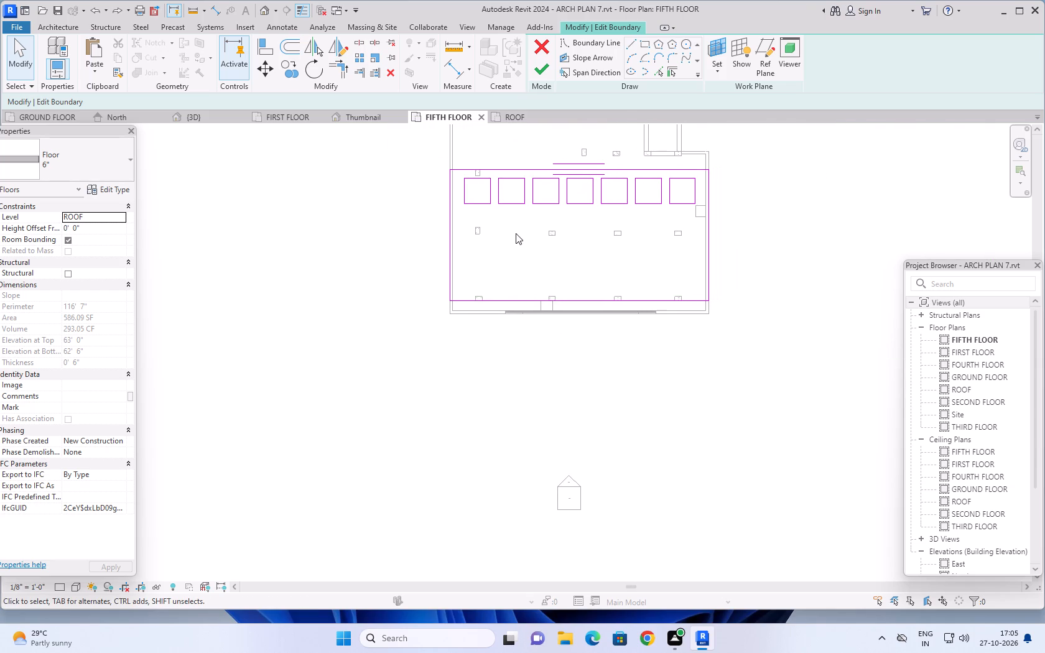
pyautogui.click(646, 42)
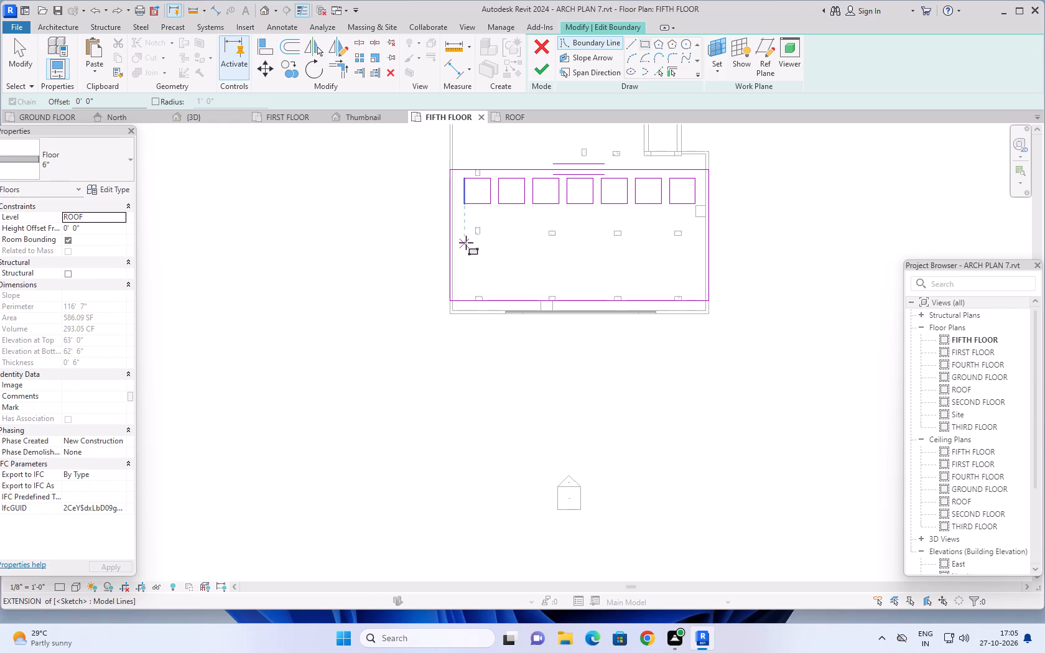
pyautogui.scroll(2, 463, 223)
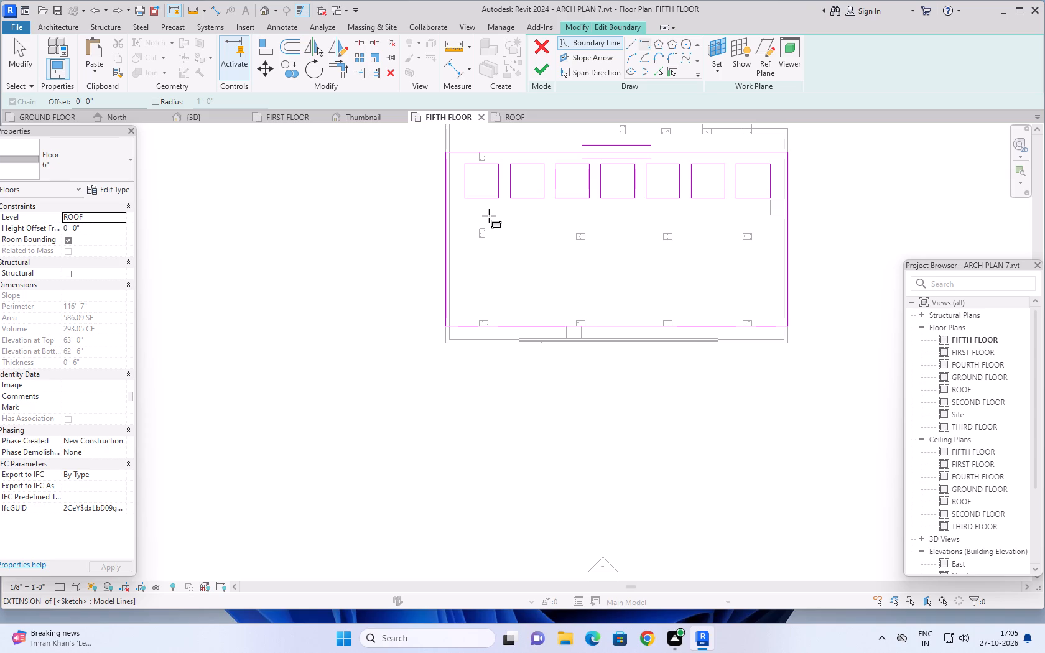
pyautogui.click(490, 220)
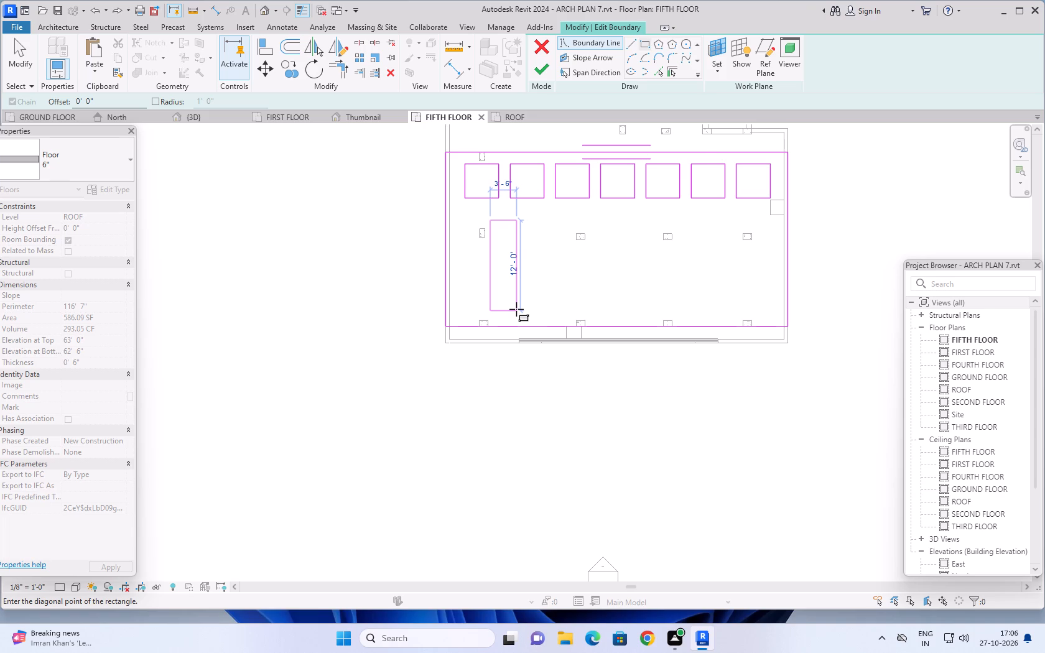
pyautogui.click(516, 309)
pyautogui.scroll(-1, 556, 297)
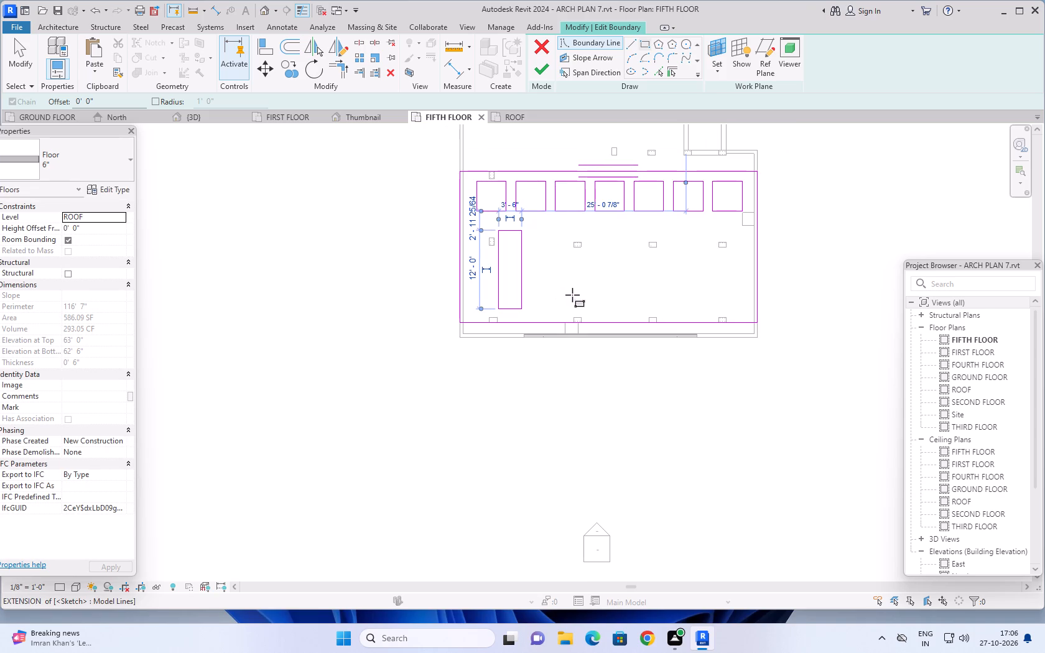
pyautogui.press('Escape')
pyautogui.press('Escape')
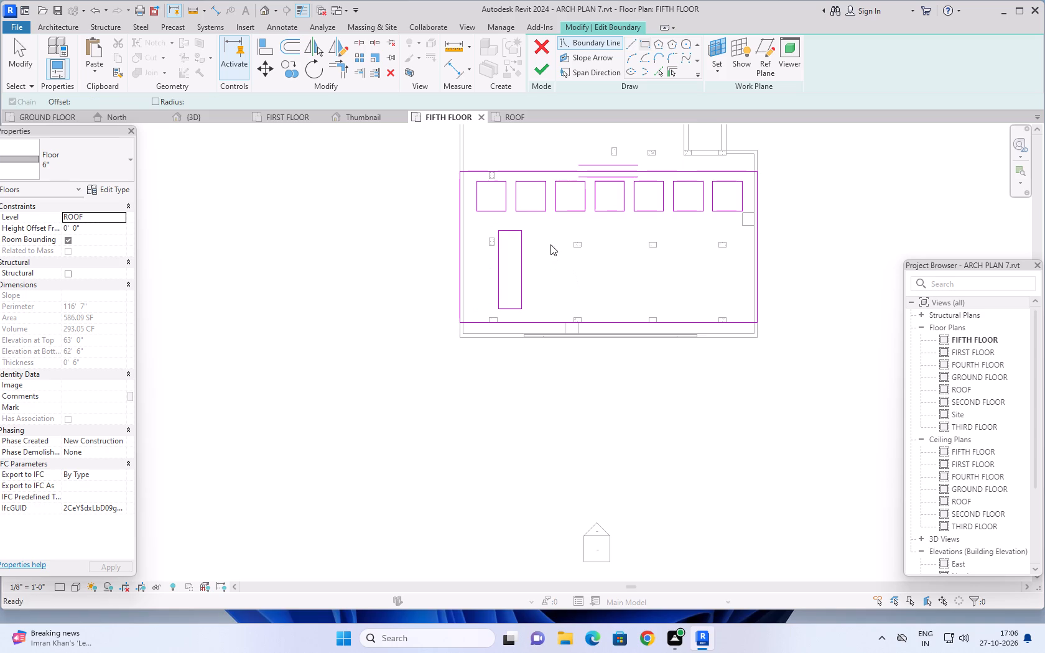
# Nudge the whole 3'-6" wide opening about 8" east, clear of the western columns.
pyautogui.moveTo(536, 221); pyautogui.dragTo(498, 311)
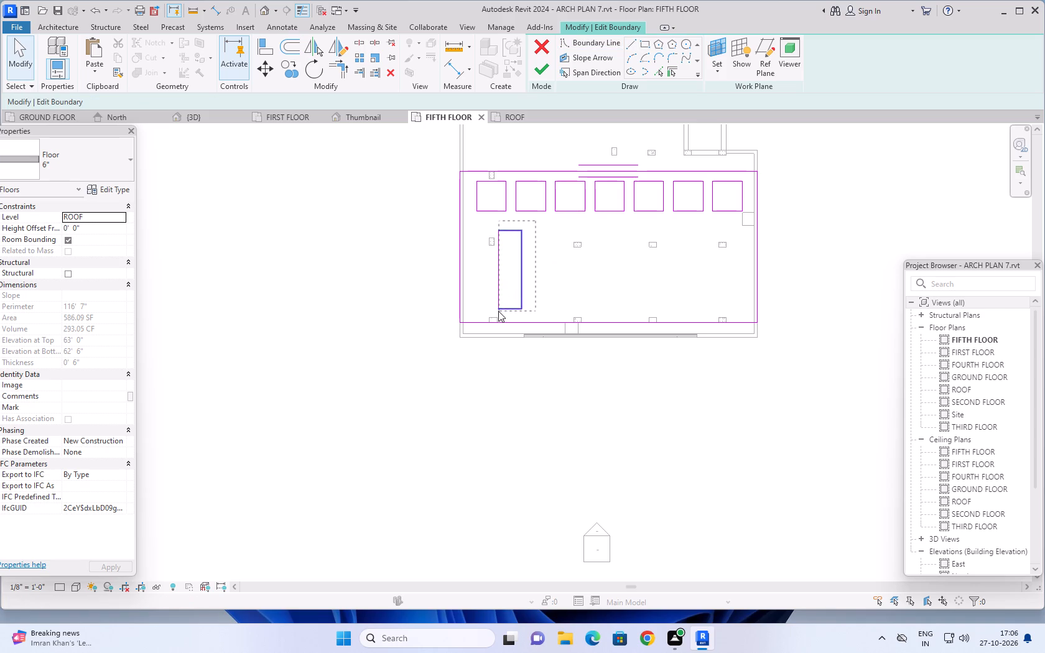
pyautogui.moveTo(498, 311); pyautogui.dragTo(498, 311)
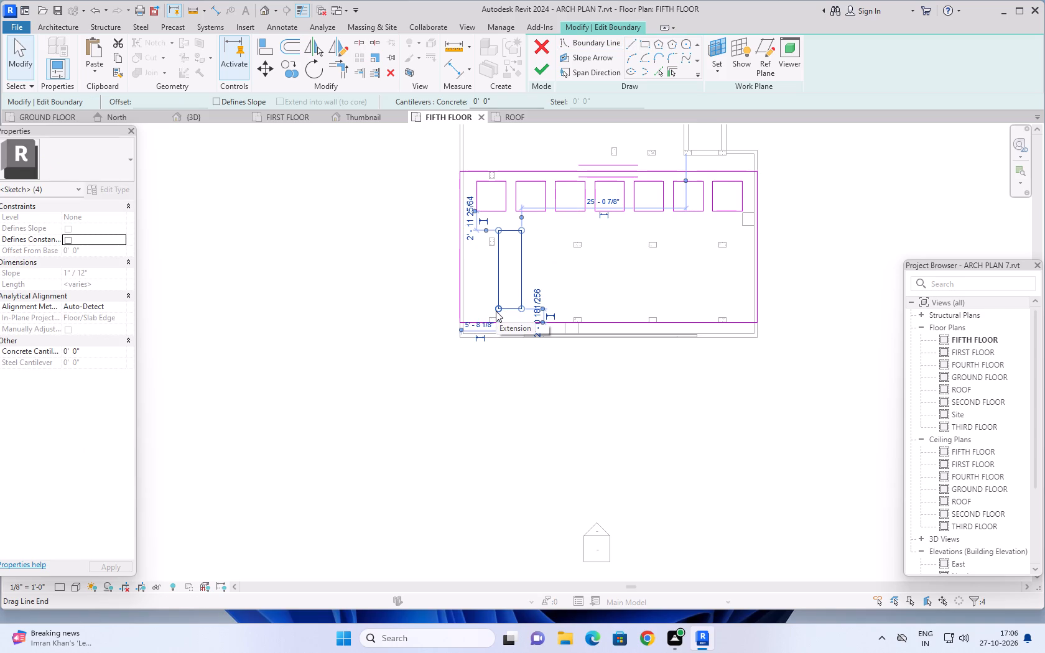
pyautogui.press('Right')
pyautogui.press('Right')
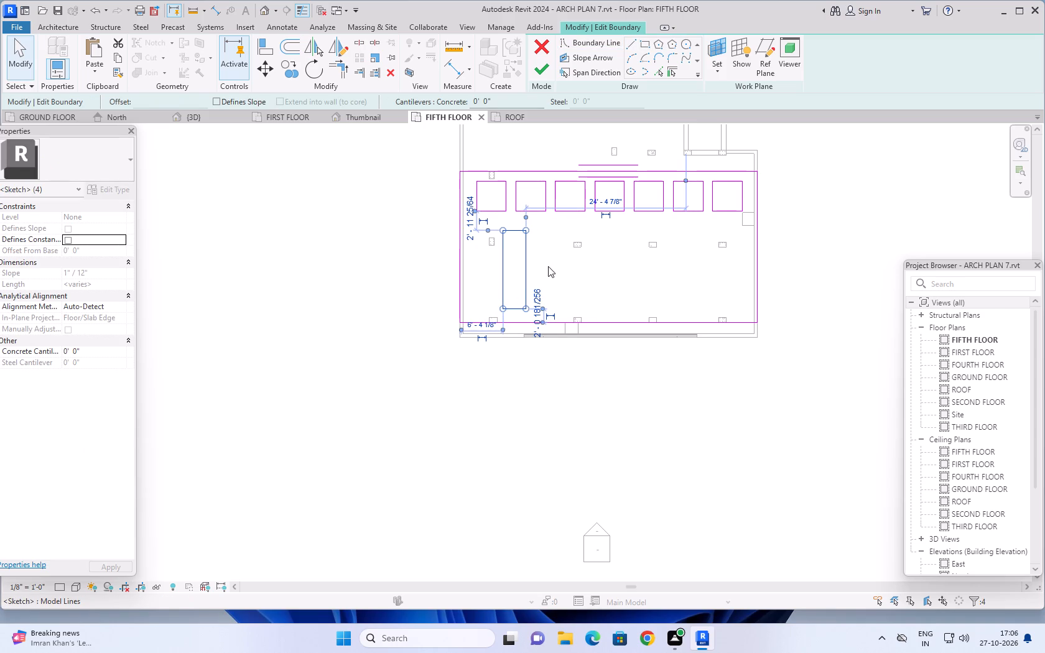
pyautogui.moveTo(546, 257); pyautogui.dragTo(540, 237, button='middle')
pyautogui.scroll(3, 514, 221)
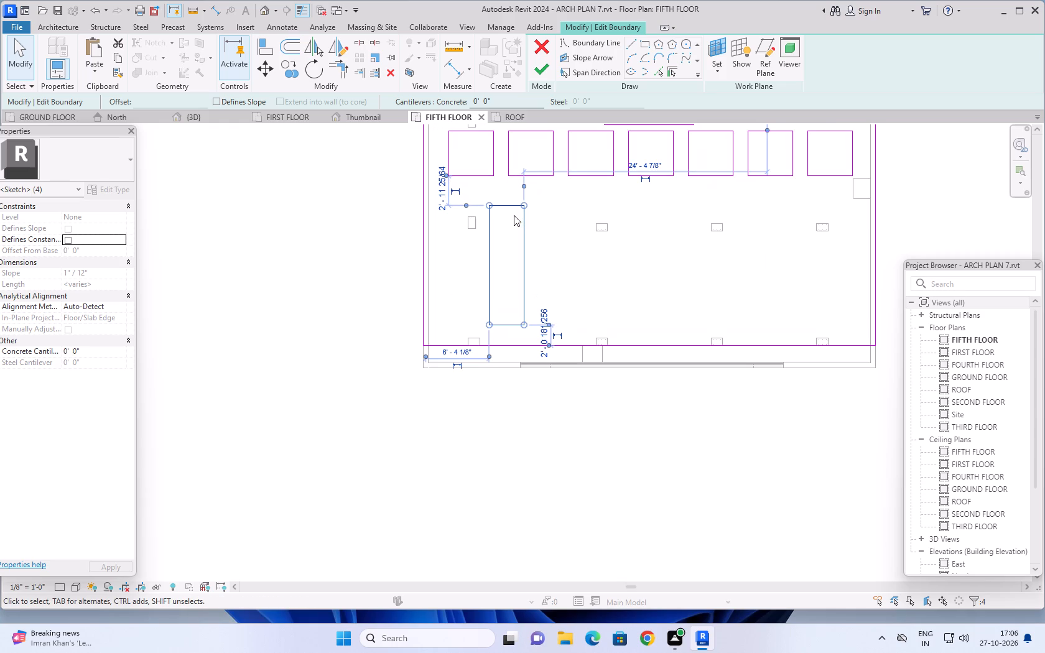
pyautogui.press('Escape')
# Lengthen the rectangular opening to 13'-0" by nudging its north edge 6" north and its south edge 6" south.
pyautogui.click(508, 208)
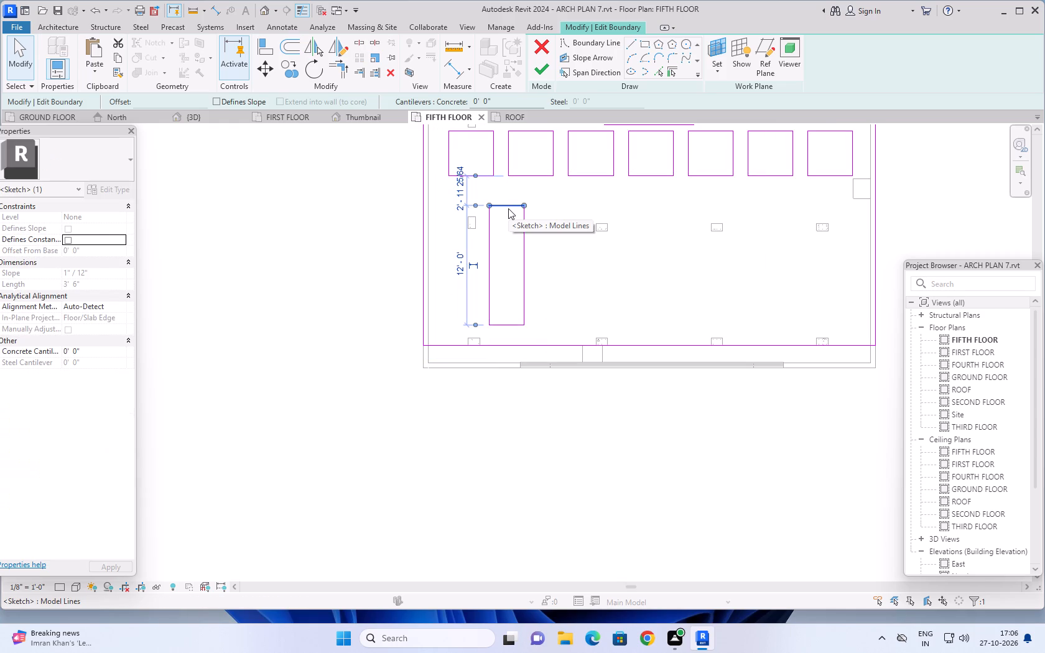
pyautogui.press('Up')
pyautogui.press('Up')
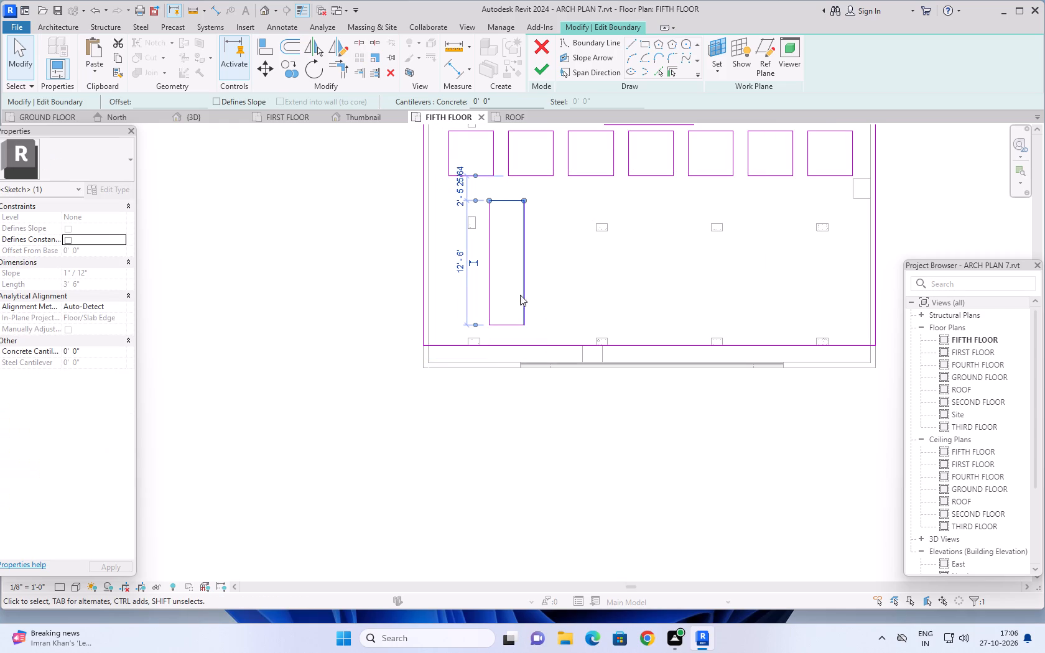
pyautogui.click(508, 323)
pyautogui.press('Down')
pyautogui.press('Down')
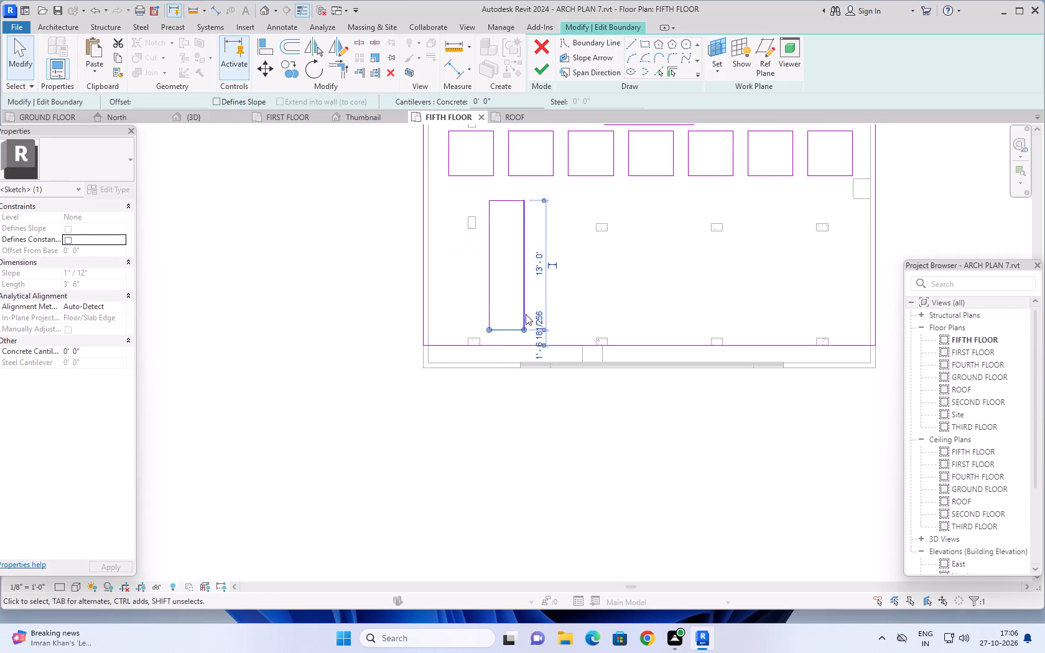
pyautogui.scroll(-1, 608, 300)
pyautogui.moveTo(608, 299); pyautogui.dragTo(566, 293, button='middle')
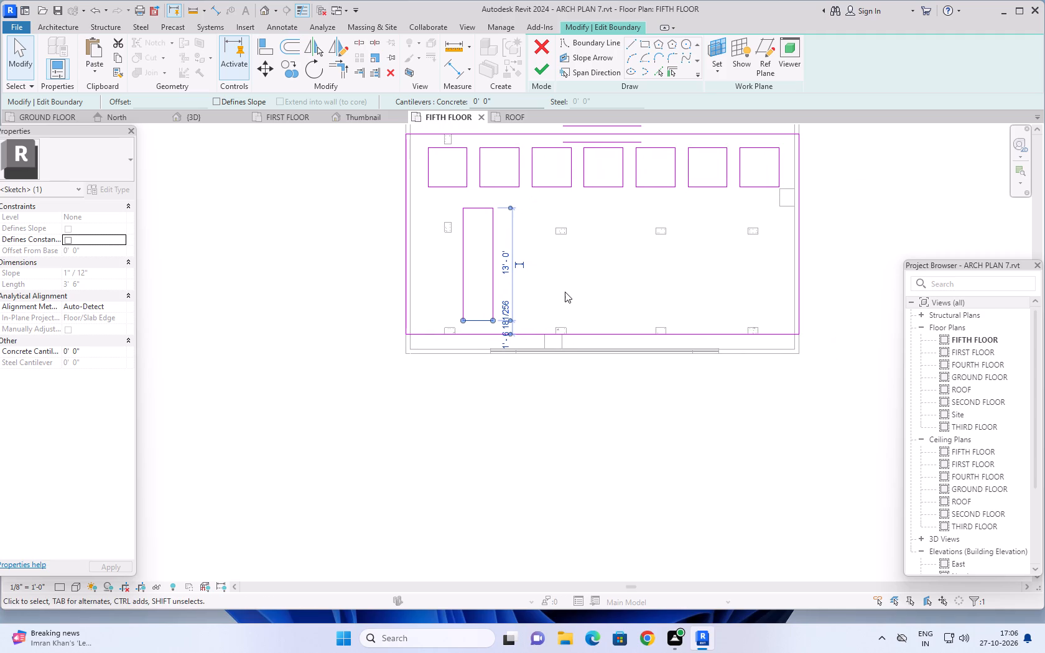
pyautogui.moveTo(560, 289); pyautogui.dragTo(556, 276, button='middle')
pyautogui.press('Escape')
pyautogui.press('Escape')
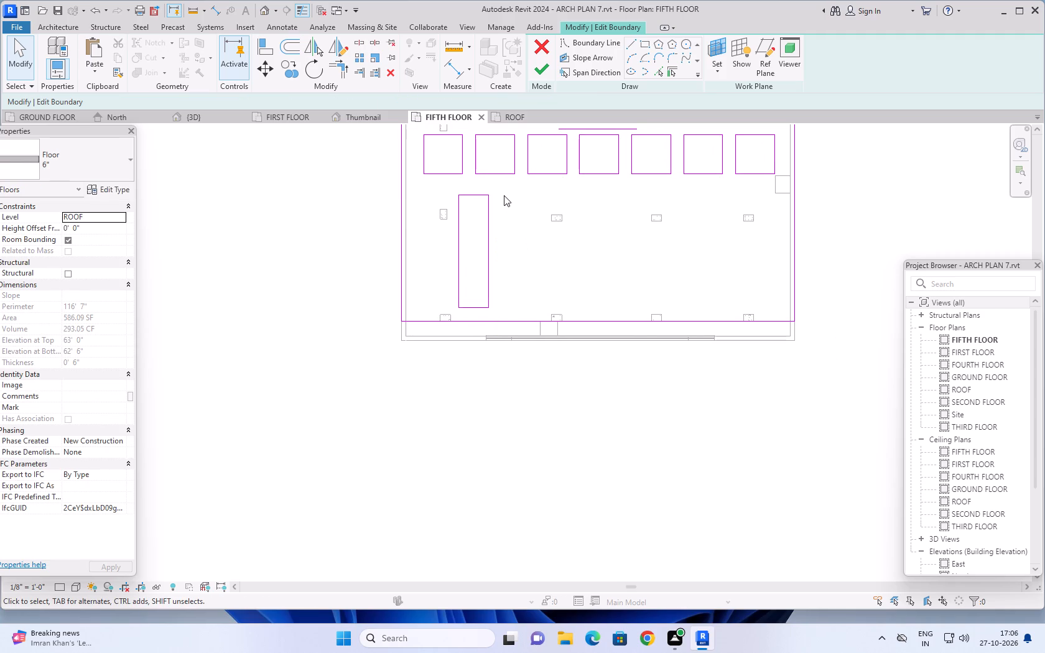
# Copy the 3'-6" by 13'-0" opening 5'-6" east to form a pair.
pyautogui.moveTo(504, 185); pyautogui.dragTo(455, 320)
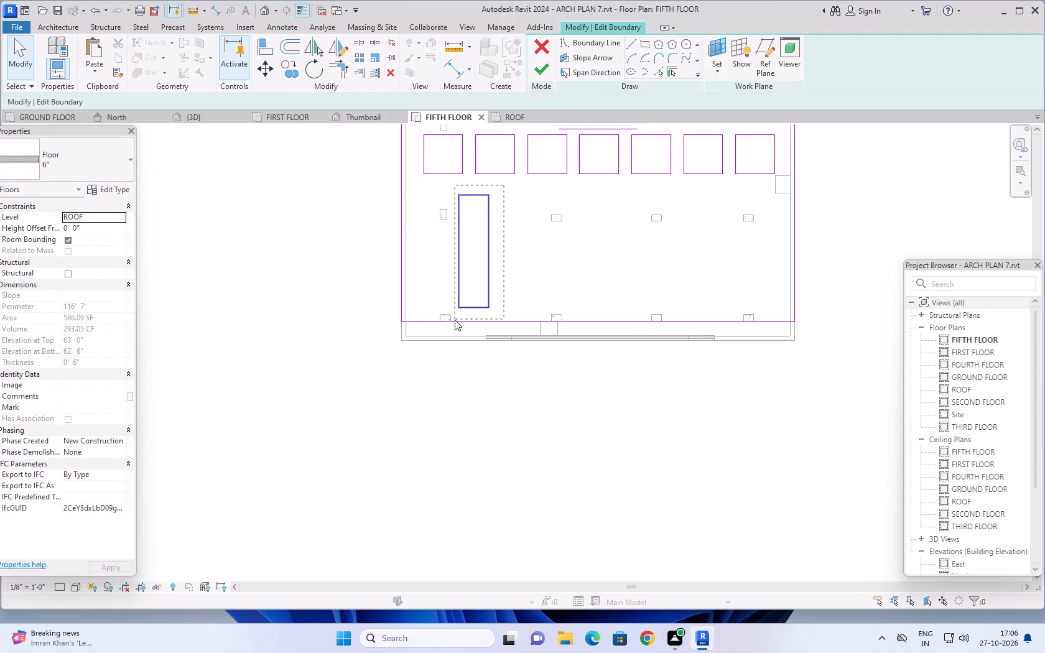
pyautogui.moveTo(455, 320); pyautogui.dragTo(454, 312)
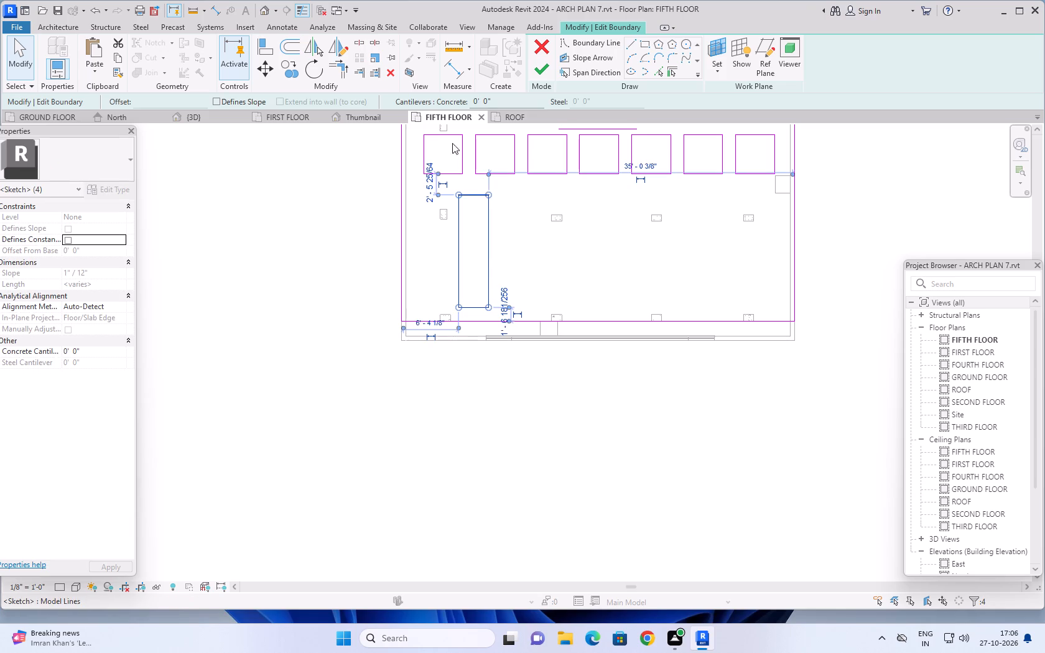
pyautogui.click(288, 70)
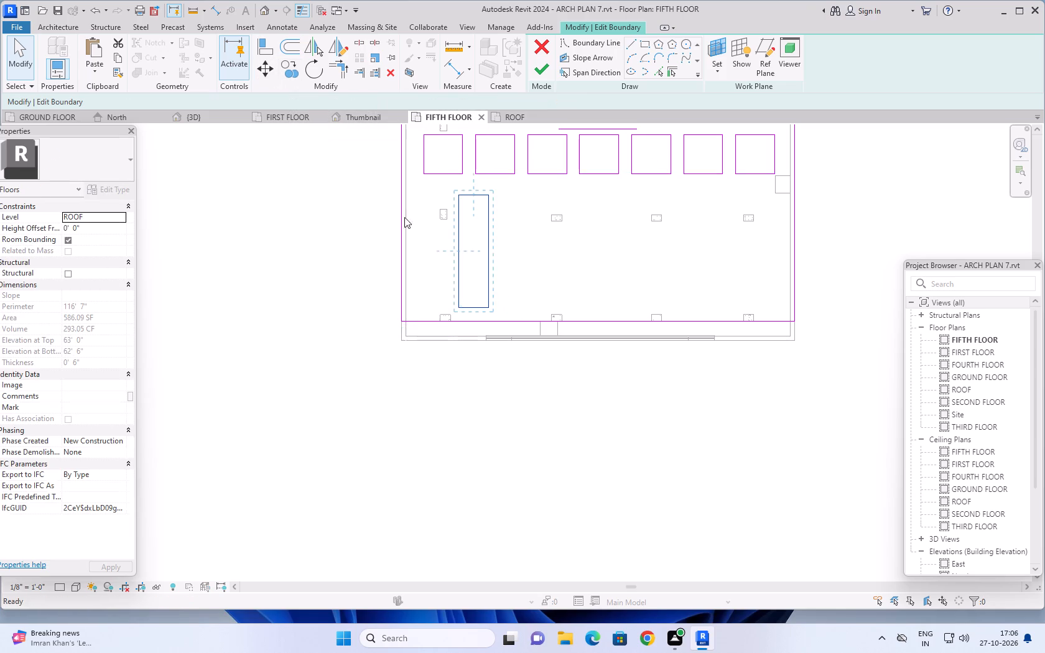
pyautogui.scroll(1, 455, 296)
pyautogui.click(459, 307)
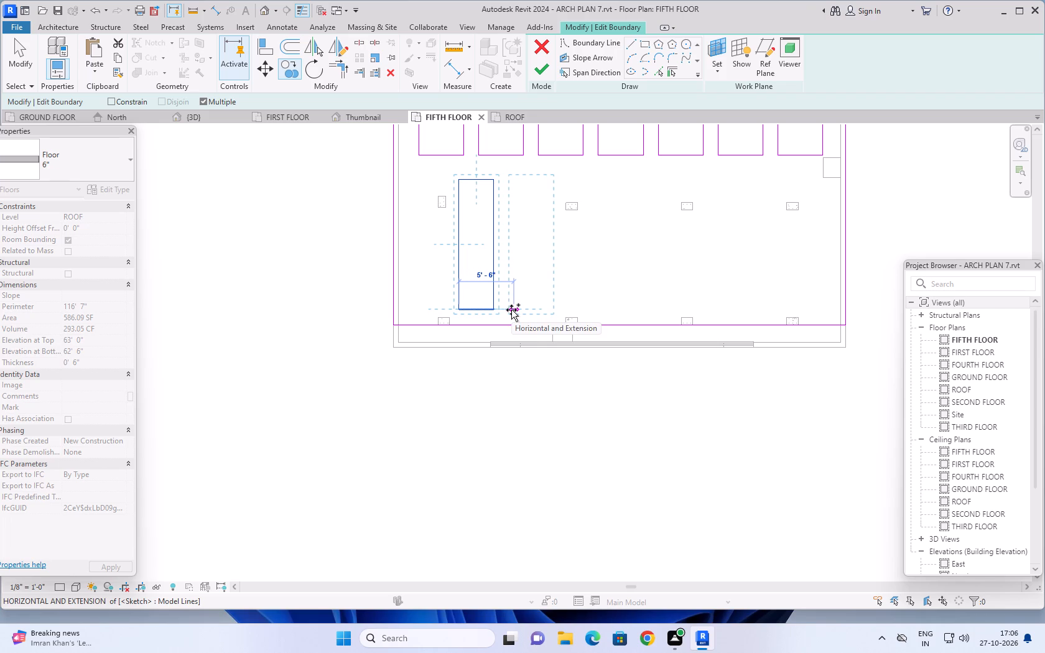
pyautogui.click(511, 310)
pyautogui.press('Escape')
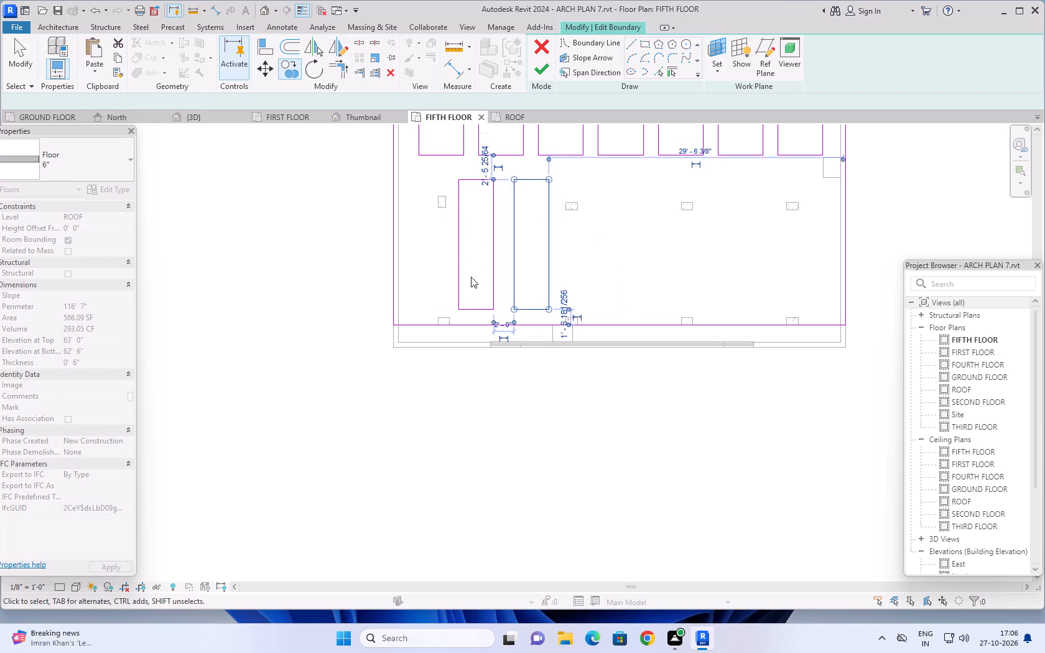
pyautogui.scroll(-4, 485, 279)
pyautogui.moveTo(574, 263); pyautogui.dragTo(546, 273, button='middle')
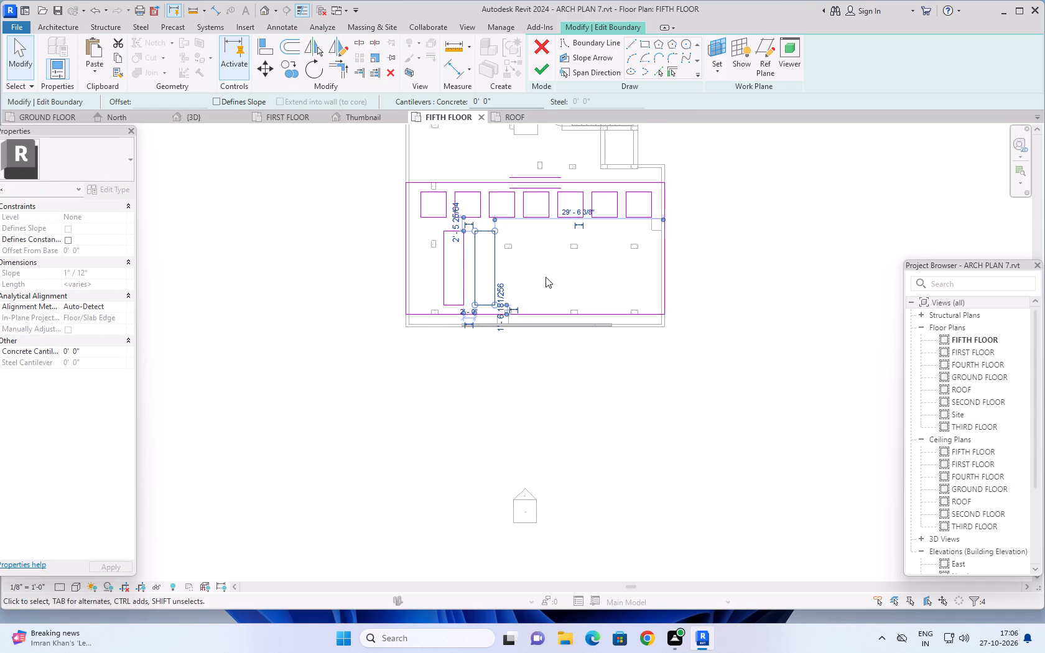
pyautogui.press('Escape')
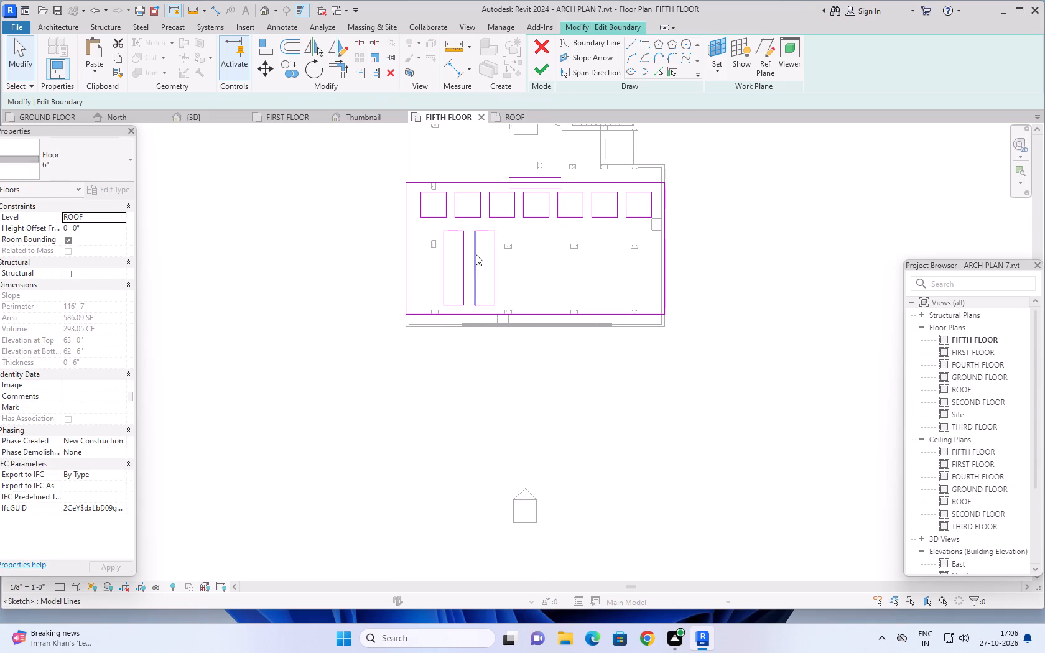
pyautogui.press('Escape')
# Copy the pair of tall openings about 12'-6" east and again 11'-6" farther east, making a row of six.
pyautogui.moveTo(504, 223); pyautogui.dragTo(481, 255)
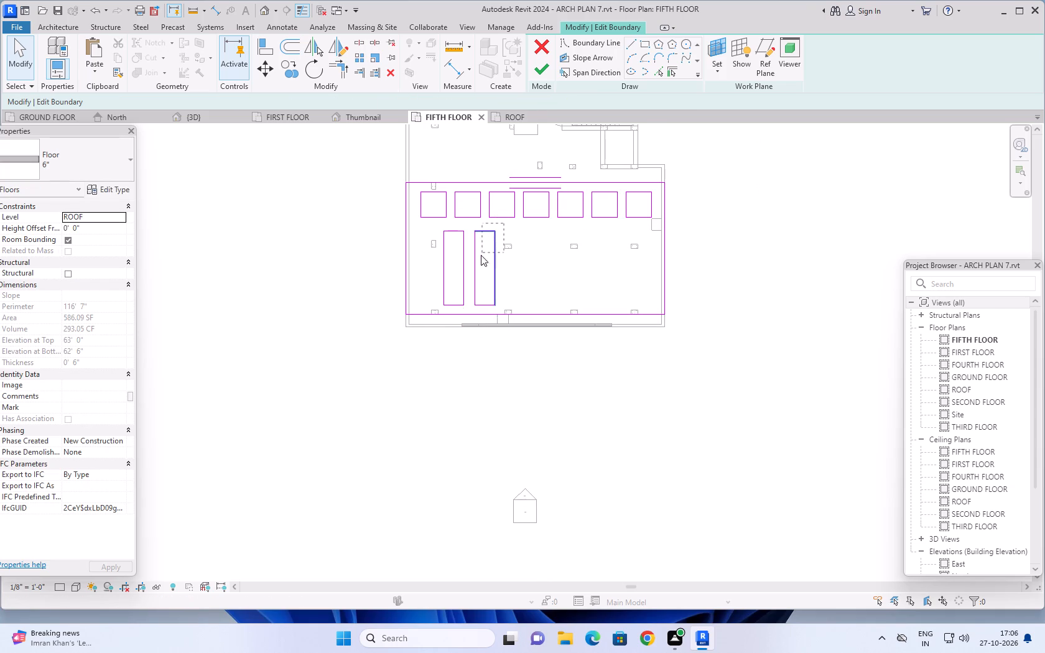
pyautogui.moveTo(481, 255); pyautogui.dragTo(441, 310)
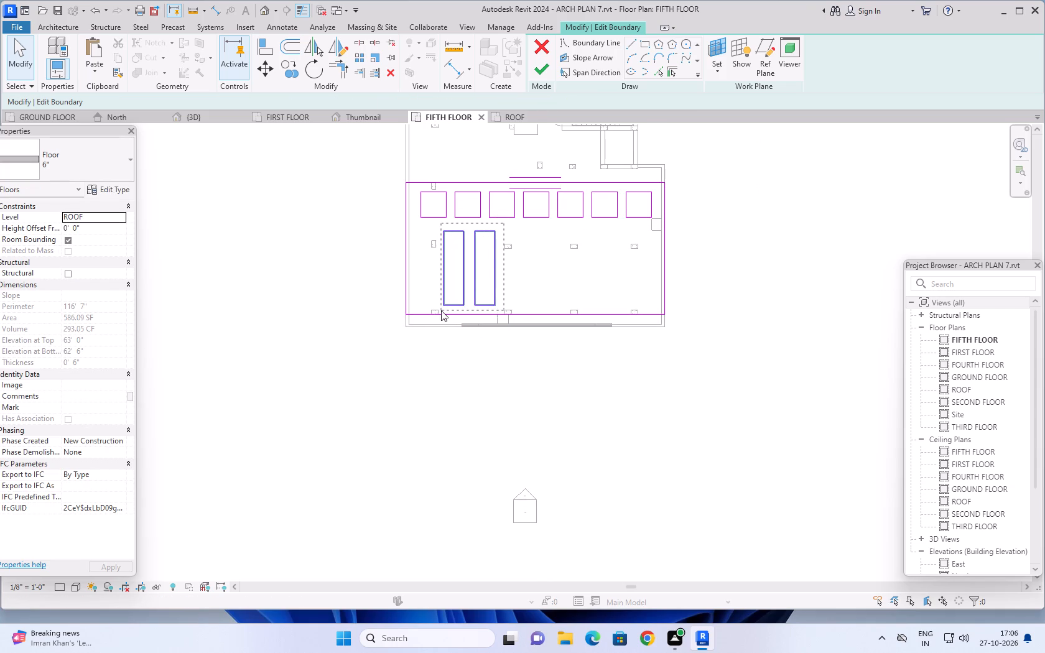
pyautogui.moveTo(441, 310); pyautogui.dragTo(438, 309)
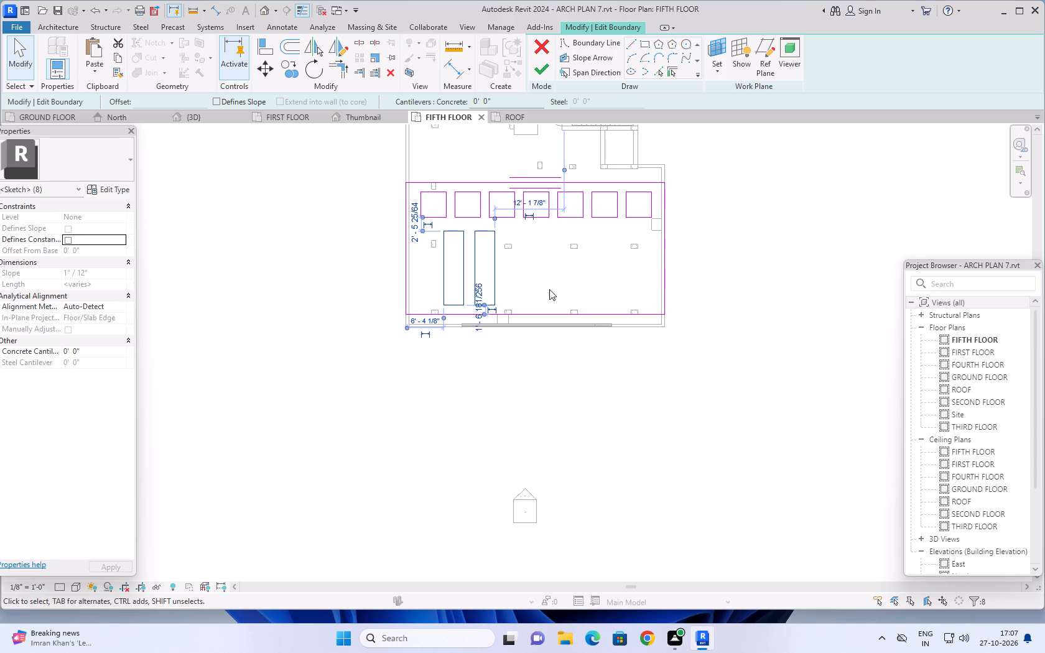
pyautogui.moveTo(536, 285); pyautogui.dragTo(499, 279, button='middle')
pyautogui.click(289, 73)
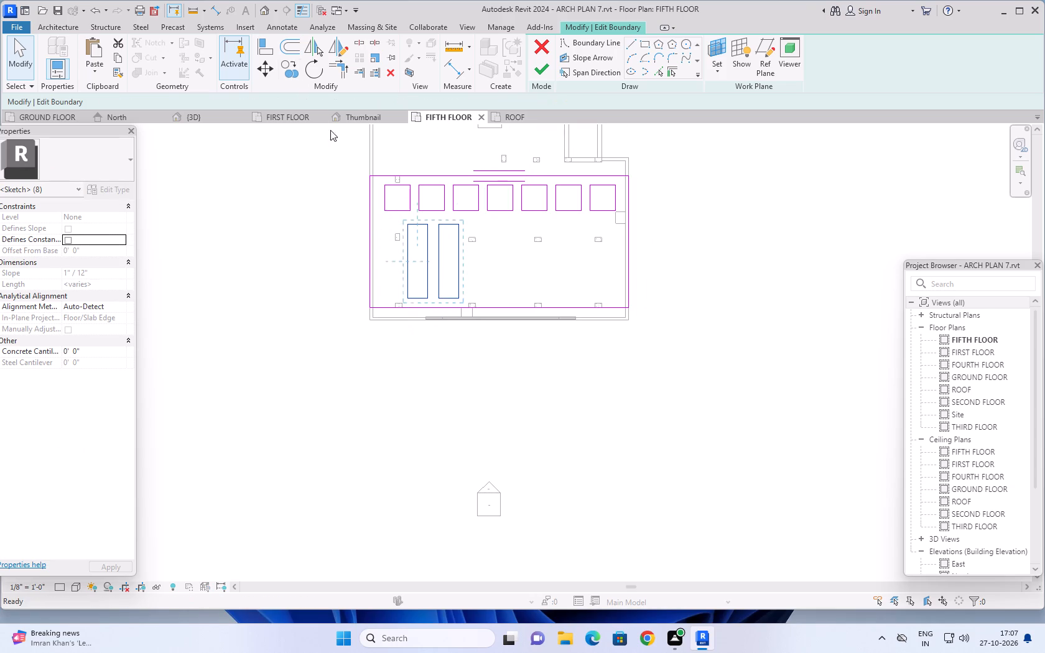
pyautogui.scroll(2, 399, 292)
pyautogui.click(411, 299)
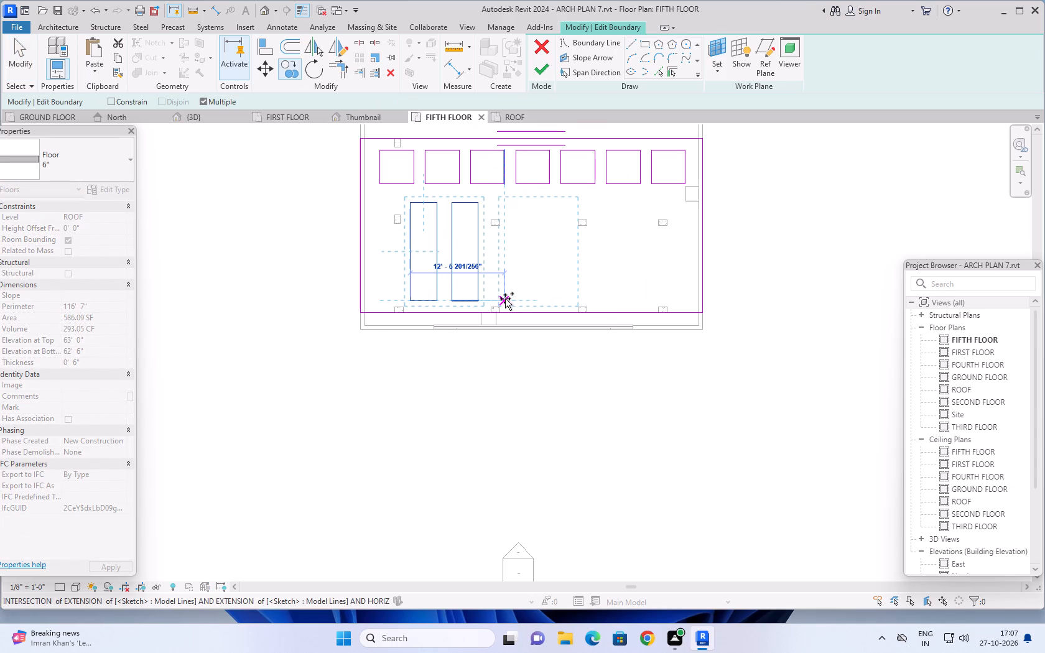
pyautogui.scroll(5, 505, 299)
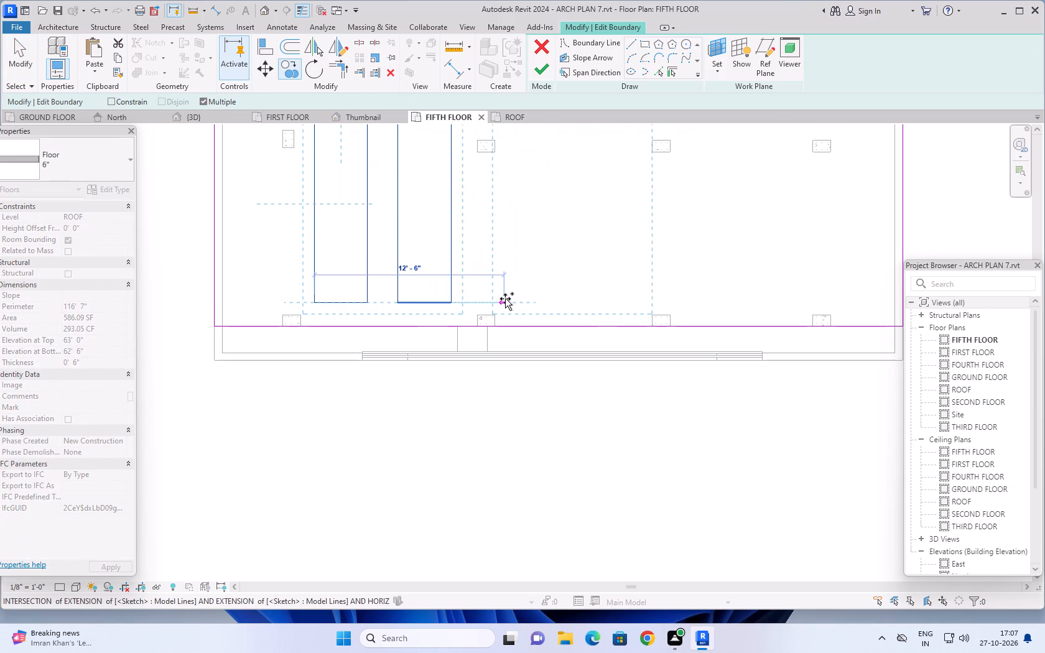
pyautogui.scroll(-2, 505, 299)
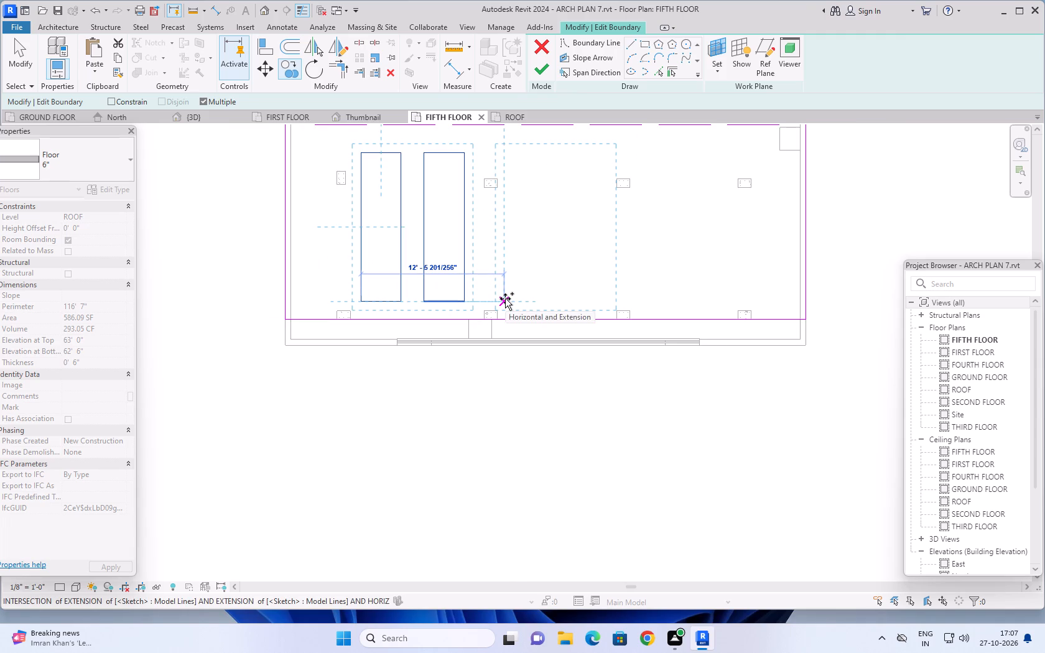
pyautogui.click(504, 299)
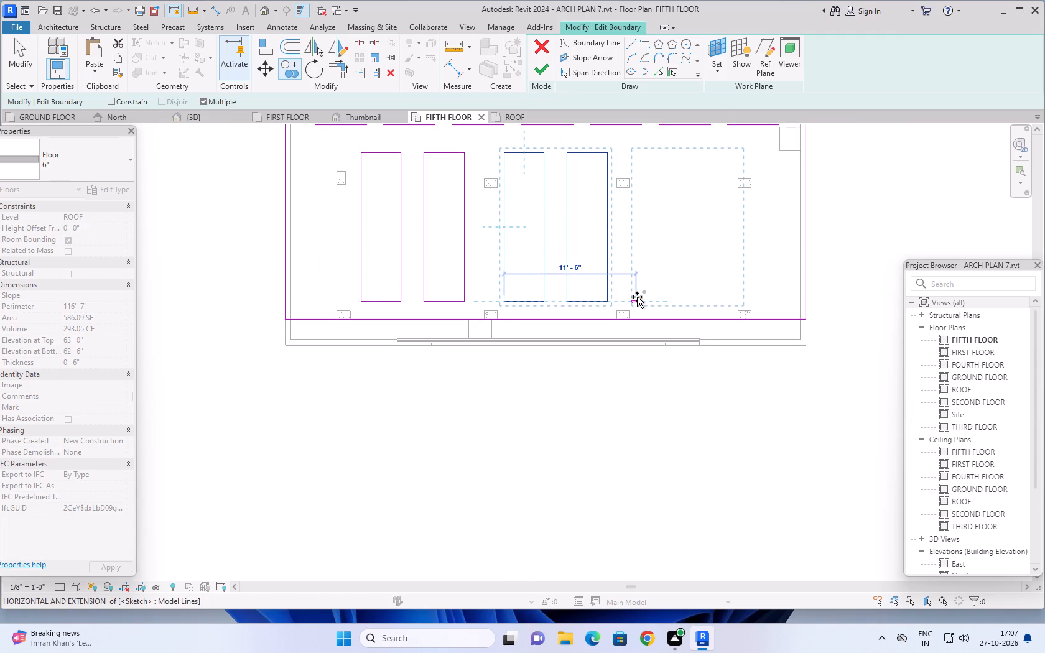
pyautogui.click(637, 297)
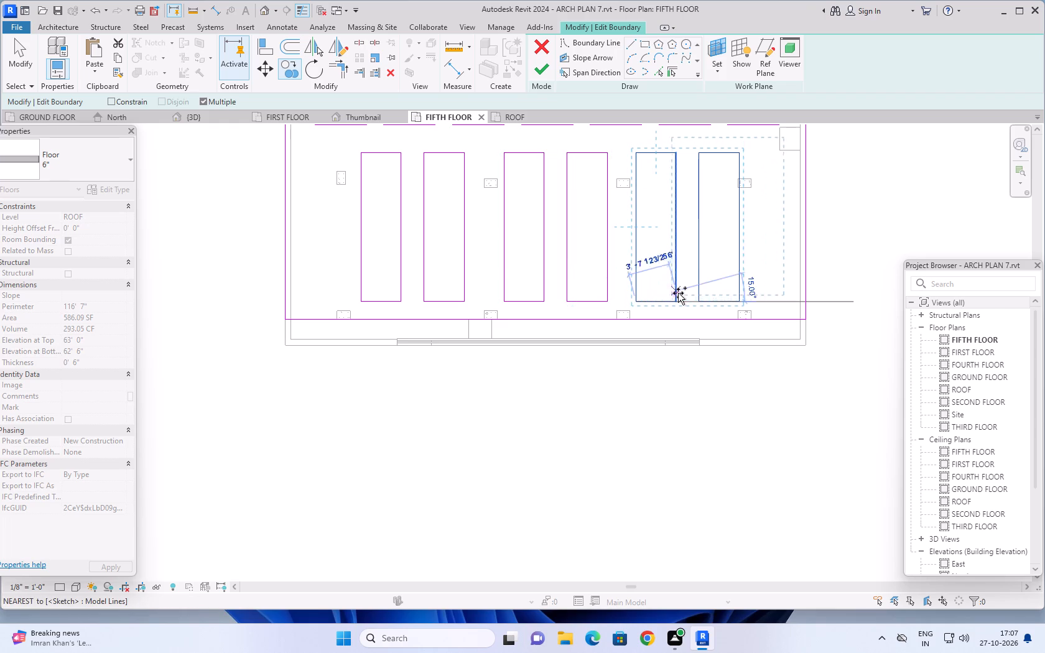
pyautogui.scroll(-2, 680, 292)
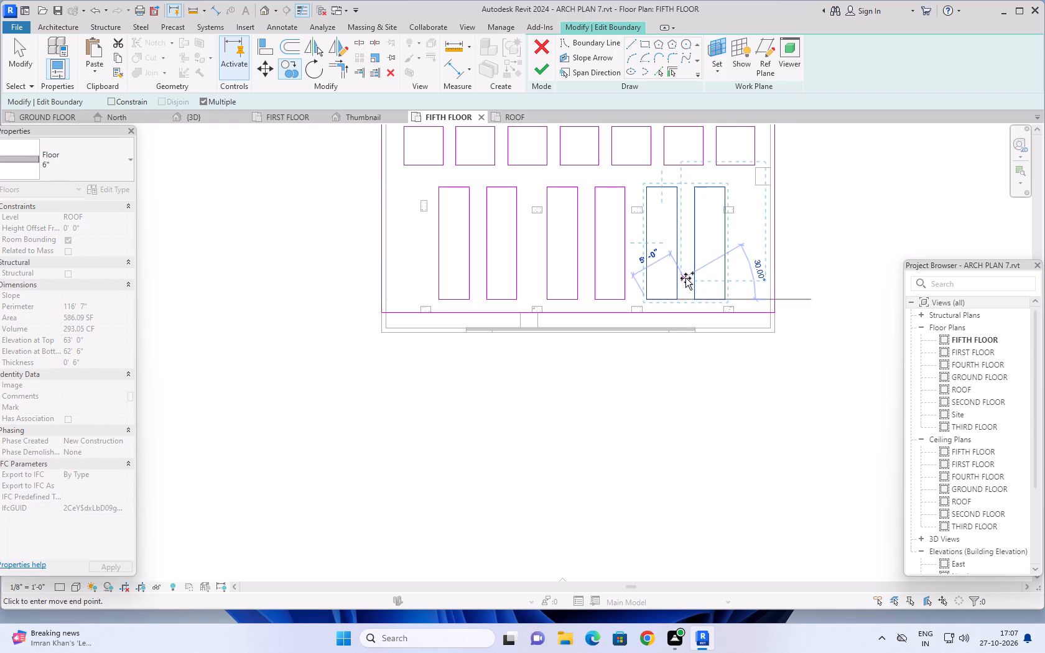
pyautogui.press('Escape')
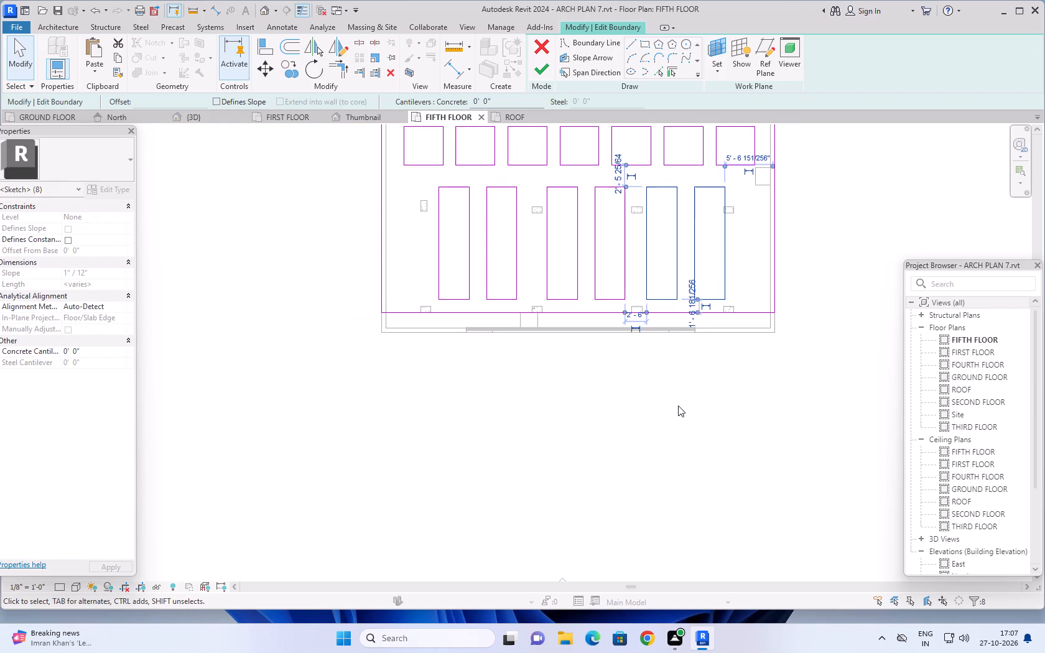
# Nudge the easternmost pair of tall openings about 3" west, leaving a 2'-3" gap to the adjacent opening, and finish the slab boundary.
pyautogui.press('Left')
pyautogui.press('Left')
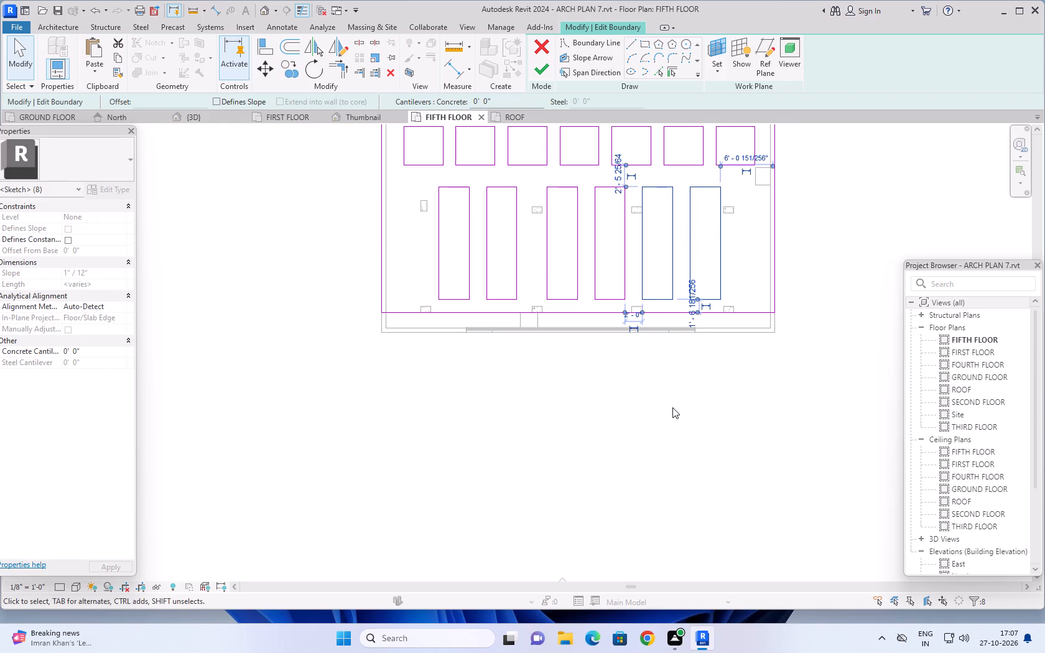
pyautogui.press('Right')
pyautogui.scroll(-1, 656, 386)
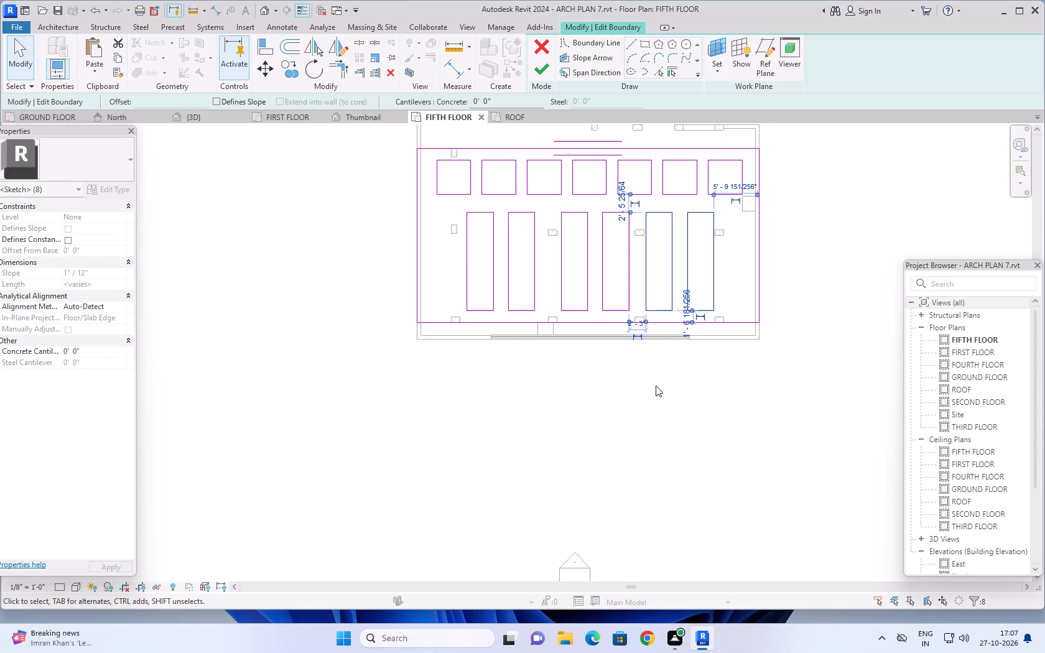
pyautogui.moveTo(664, 395); pyautogui.dragTo(622, 394, button='middle')
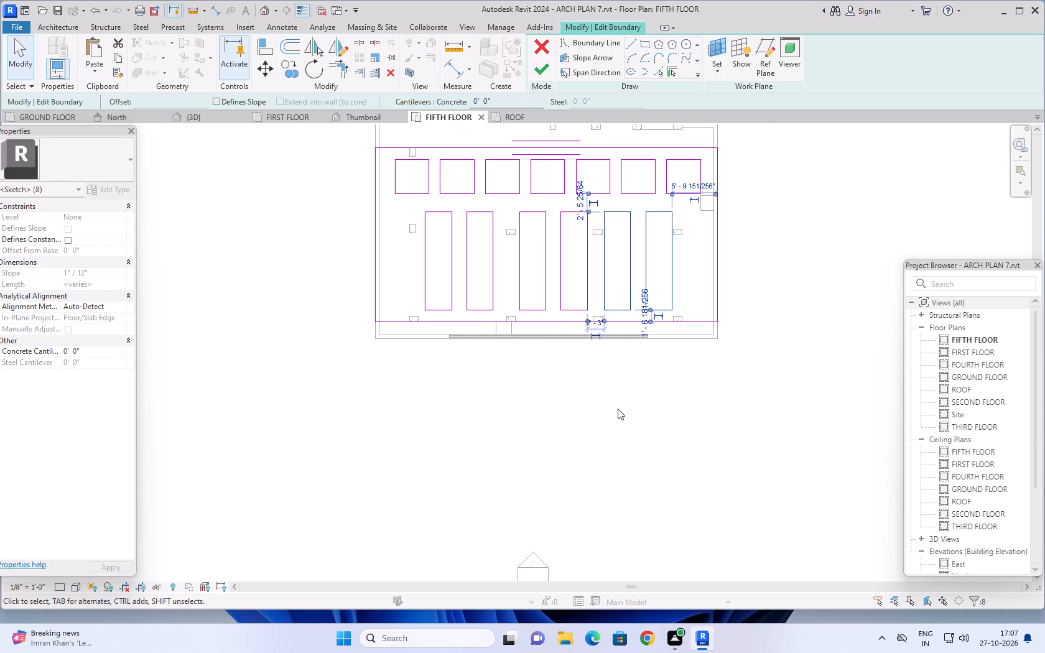
pyautogui.scroll(-1, 633, 422)
pyautogui.moveTo(647, 393); pyautogui.dragTo(619, 451, button='middle')
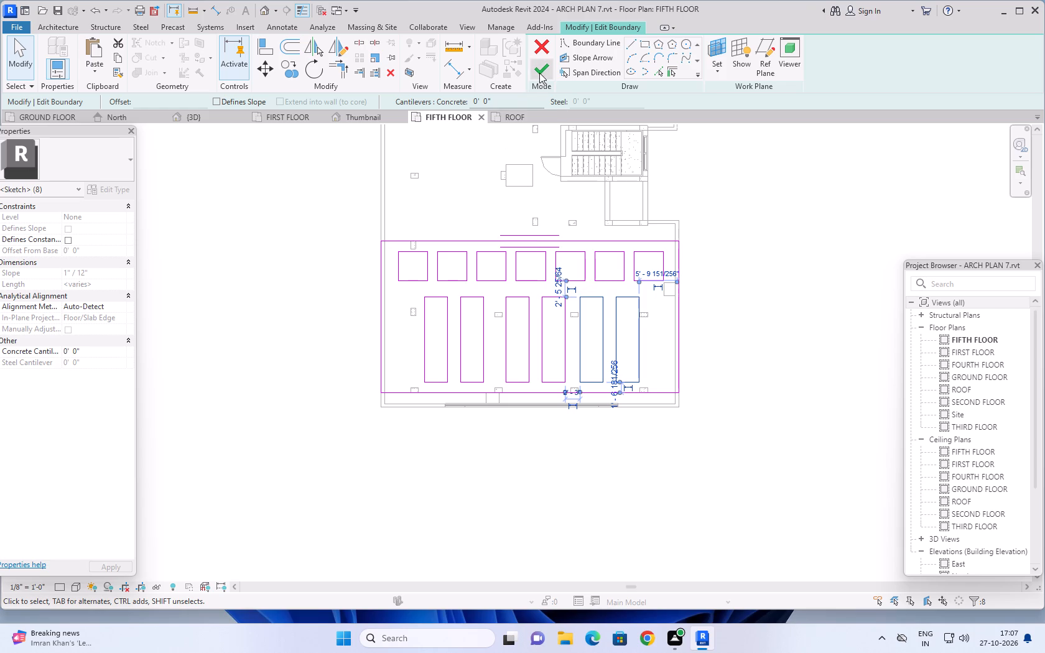
pyautogui.click(539, 73)
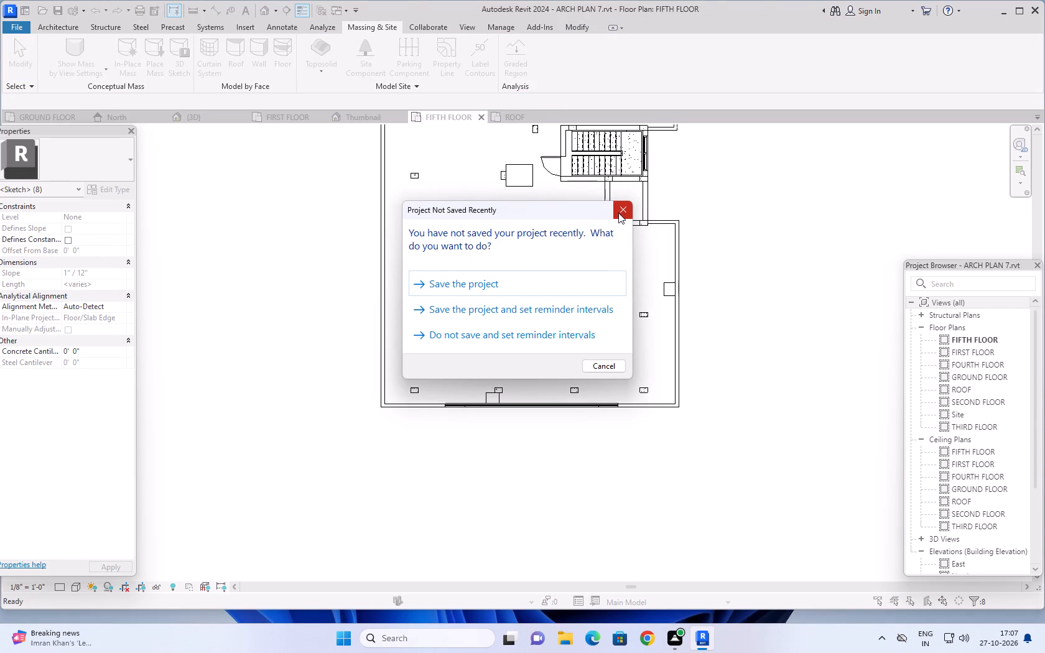
# Dismiss the save reminder and save the project.
pyautogui.click(618, 213)
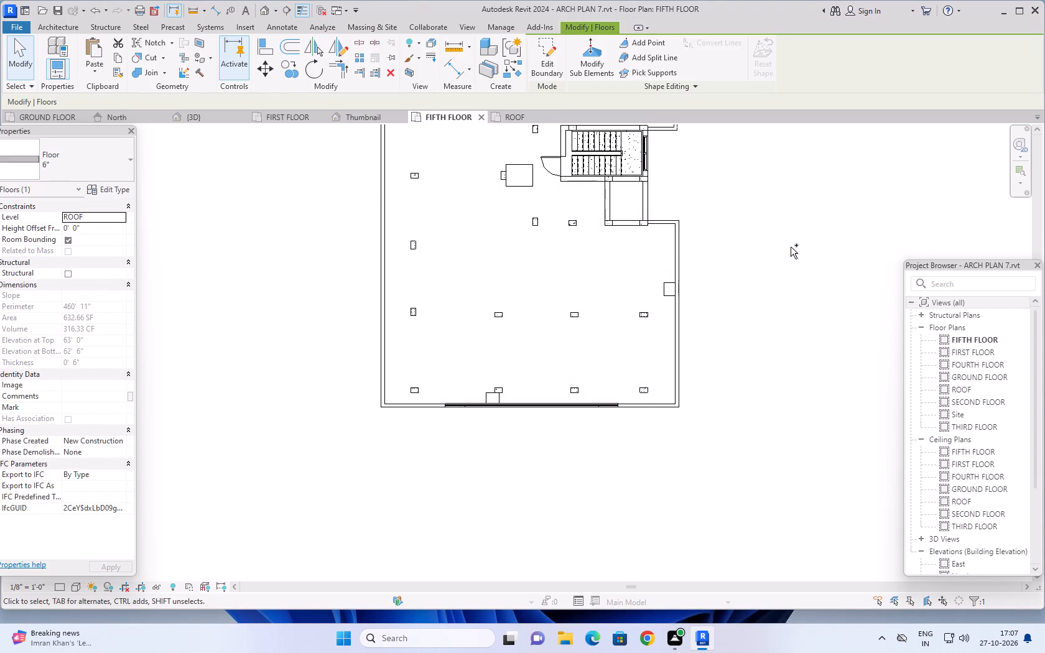
pyautogui.hotkey('ctrl', 's')
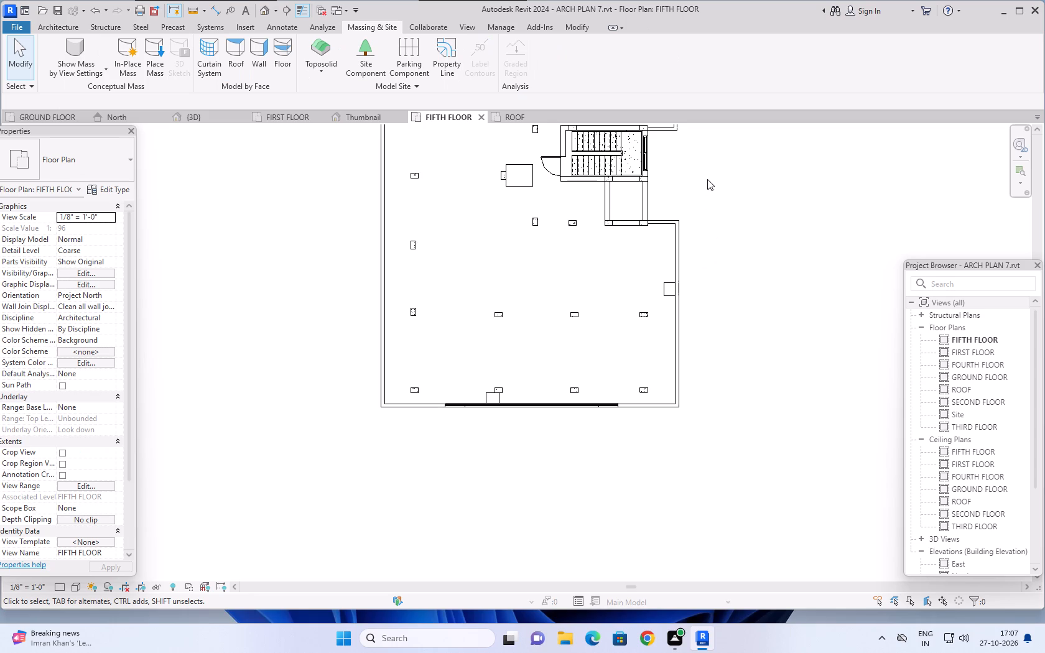
# In the ROOF plan, duplicate the pergola slab's 6" floor type under the name 12".
pyautogui.click(516, 118)
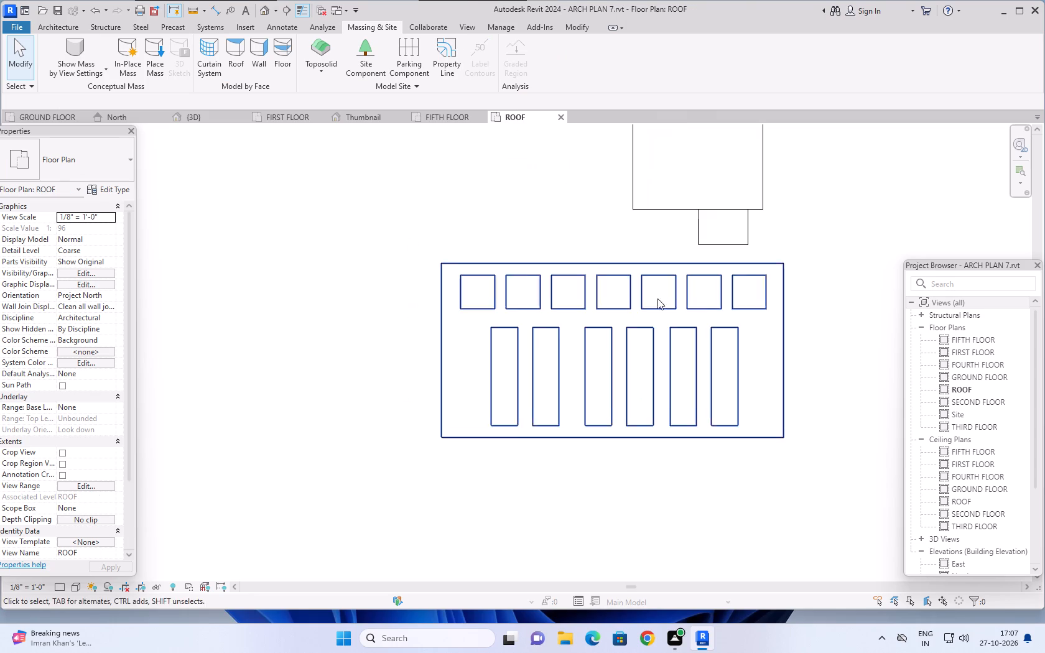
pyautogui.click(787, 395)
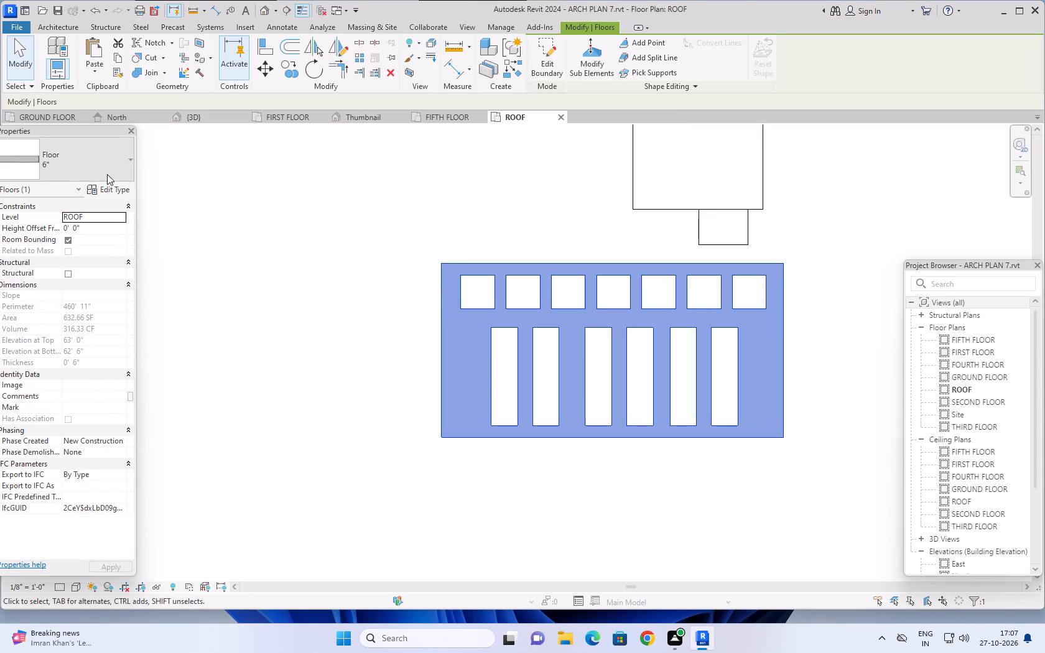
pyautogui.click(115, 191)
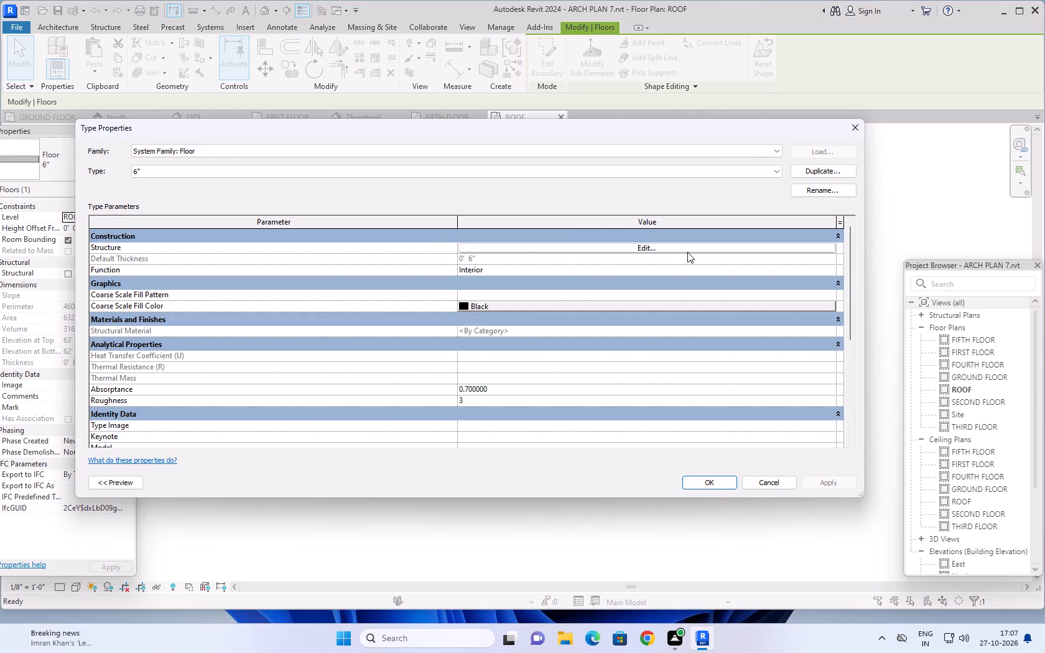
pyautogui.click(827, 169)
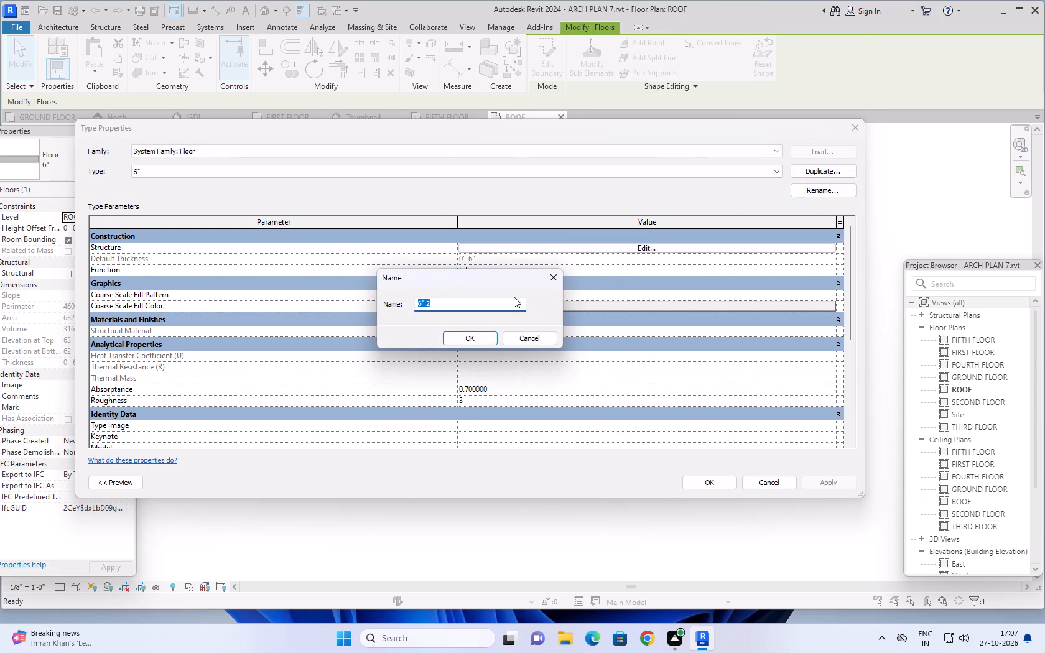
pyautogui.write('12"')
pyautogui.press('Return')
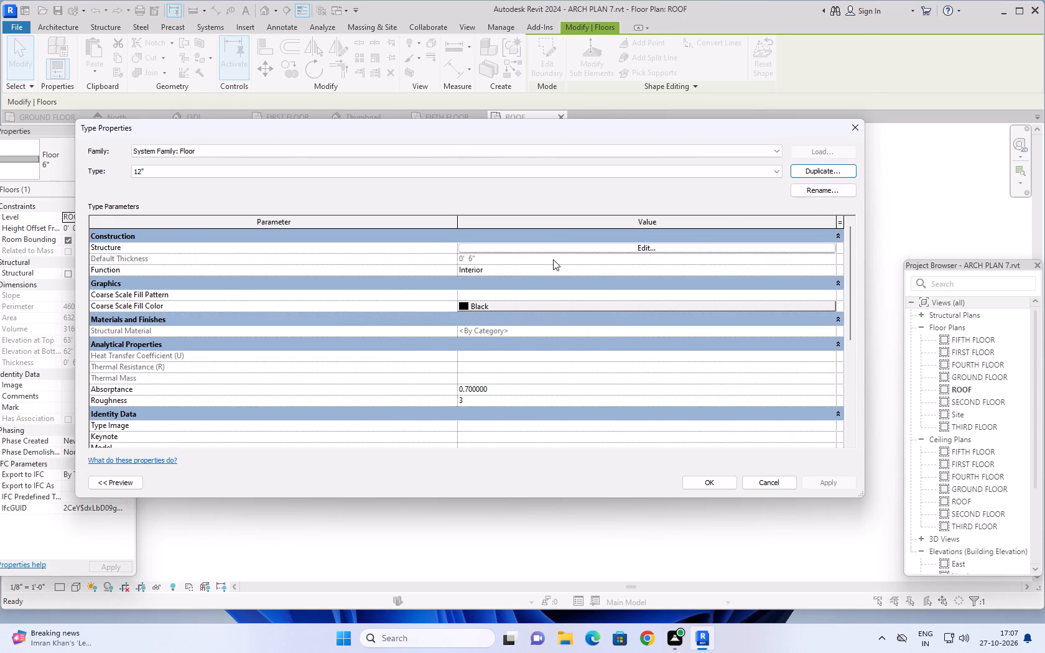
# Set the structure layer thickness of the new floor type to 12" and apply the type to the pergola slab.
pyautogui.click(611, 246)
pyautogui.moveTo(459, 248); pyautogui.dragTo(437, 248)
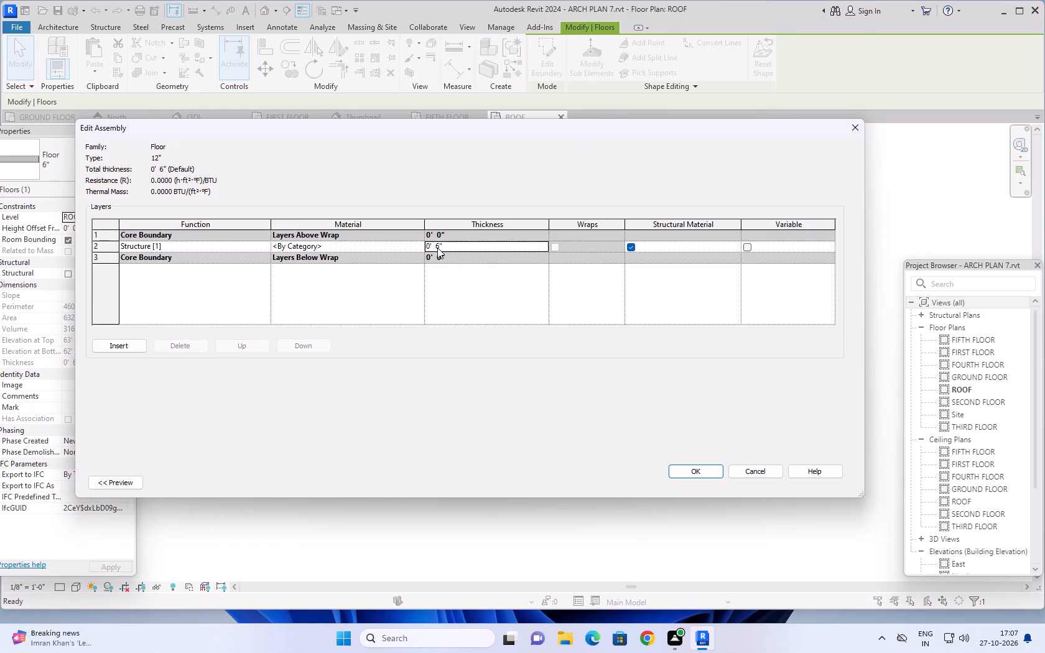
pyautogui.moveTo(437, 248); pyautogui.dragTo(431, 248)
pyautogui.moveTo(452, 244); pyautogui.dragTo(423, 246)
pyautogui.write('12"')
pyautogui.press('Return')
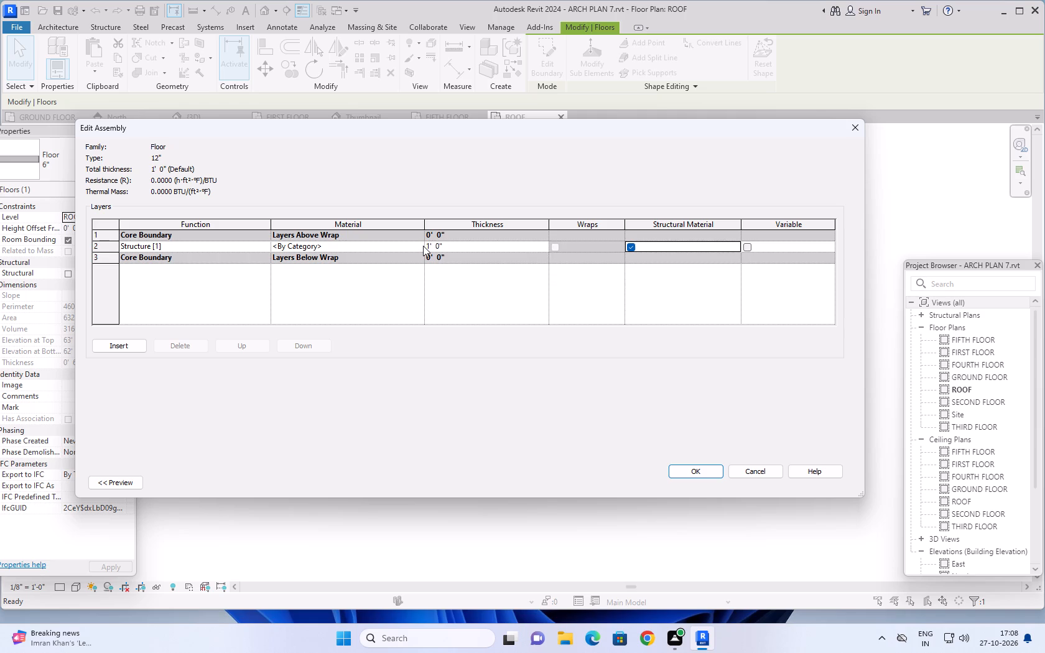
pyautogui.click(710, 467)
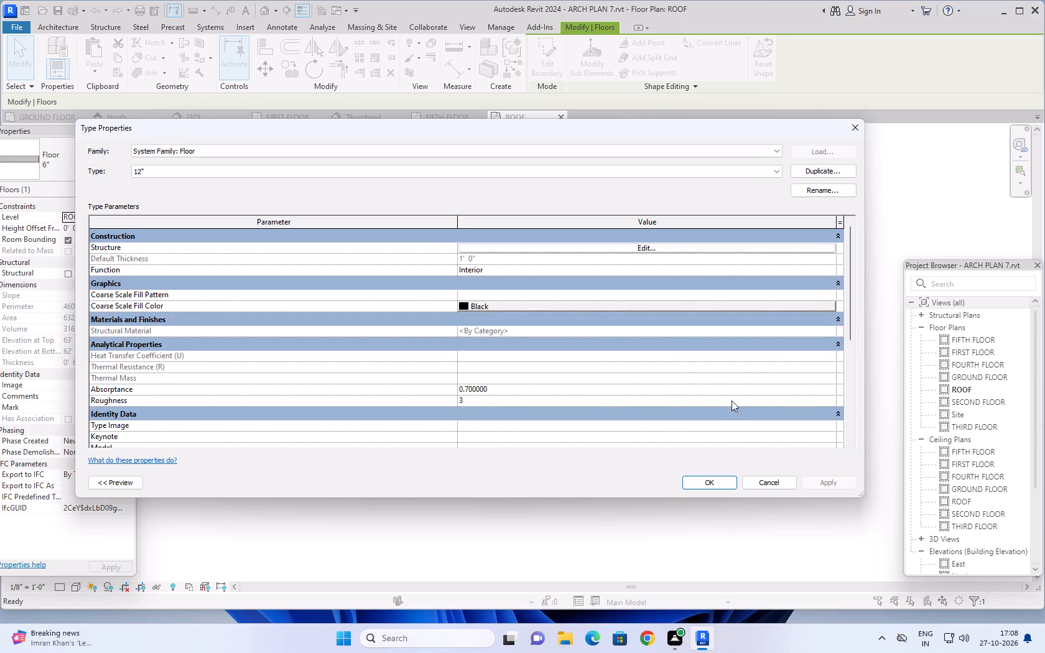
pyautogui.click(840, 483)
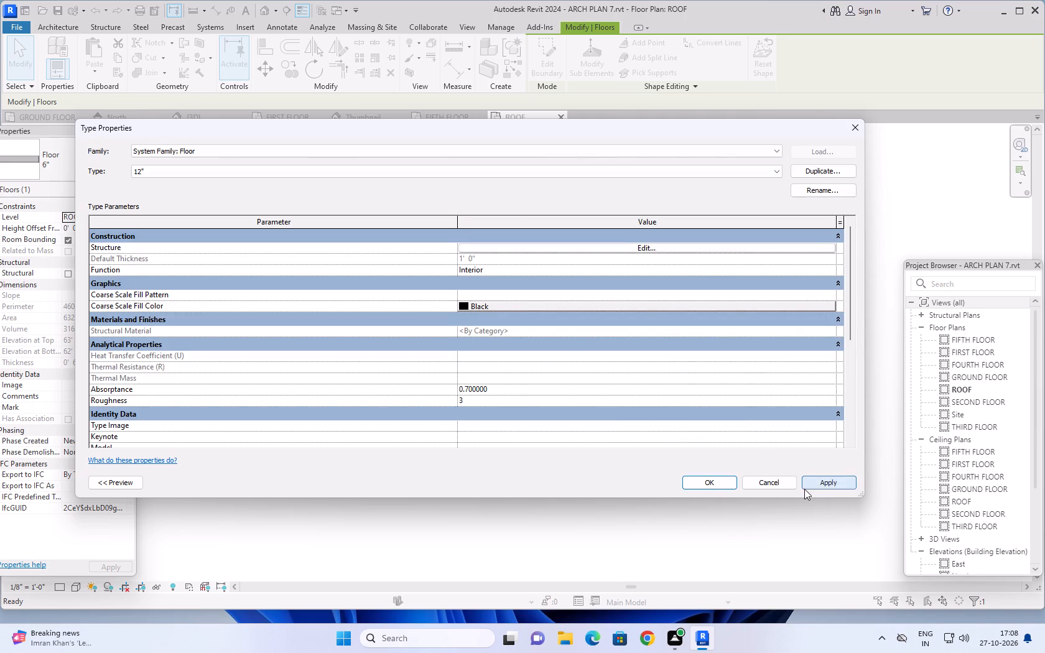
pyautogui.click(711, 483)
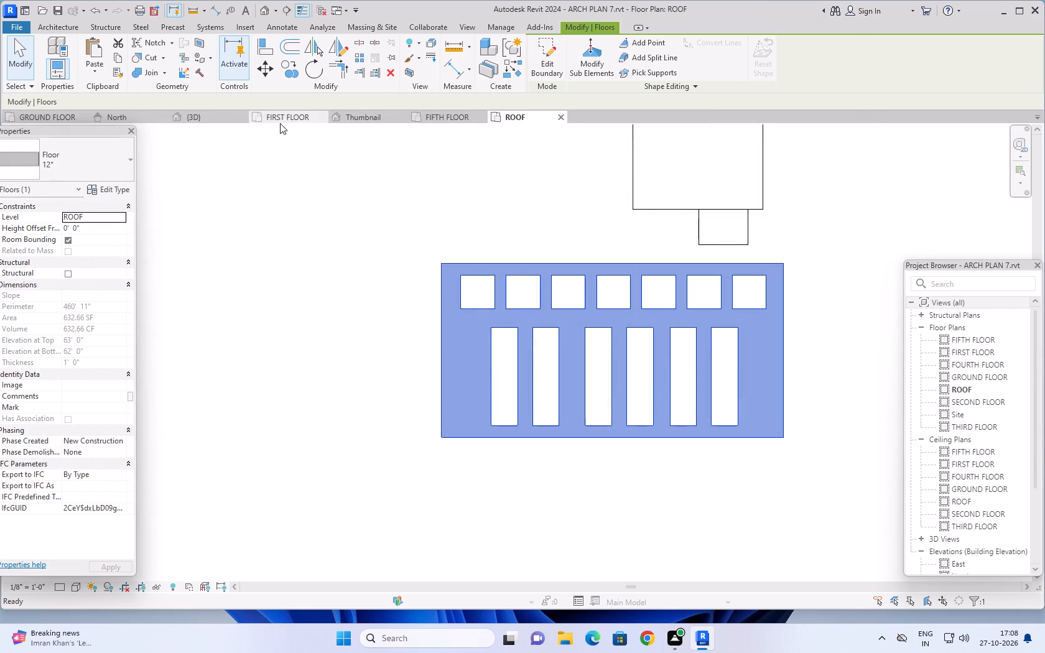
# Examine the thickened pergola slab, its openings and supporting columns in the 3D view from low, oblique and top angles.
pyautogui.click(203, 113)
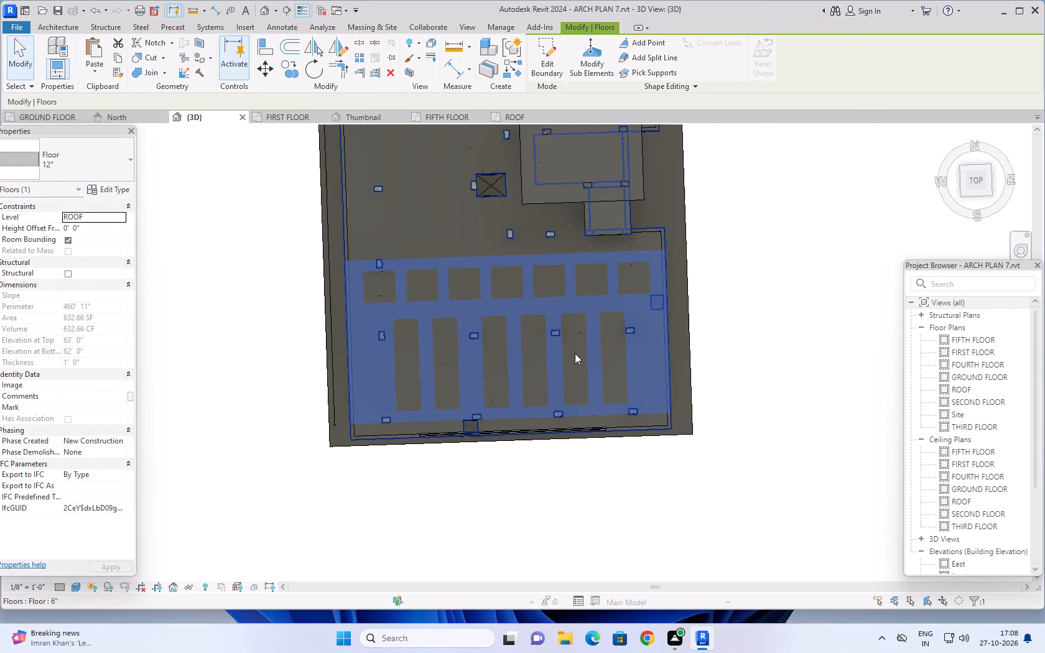
pyautogui.scroll(-1, 585, 358)
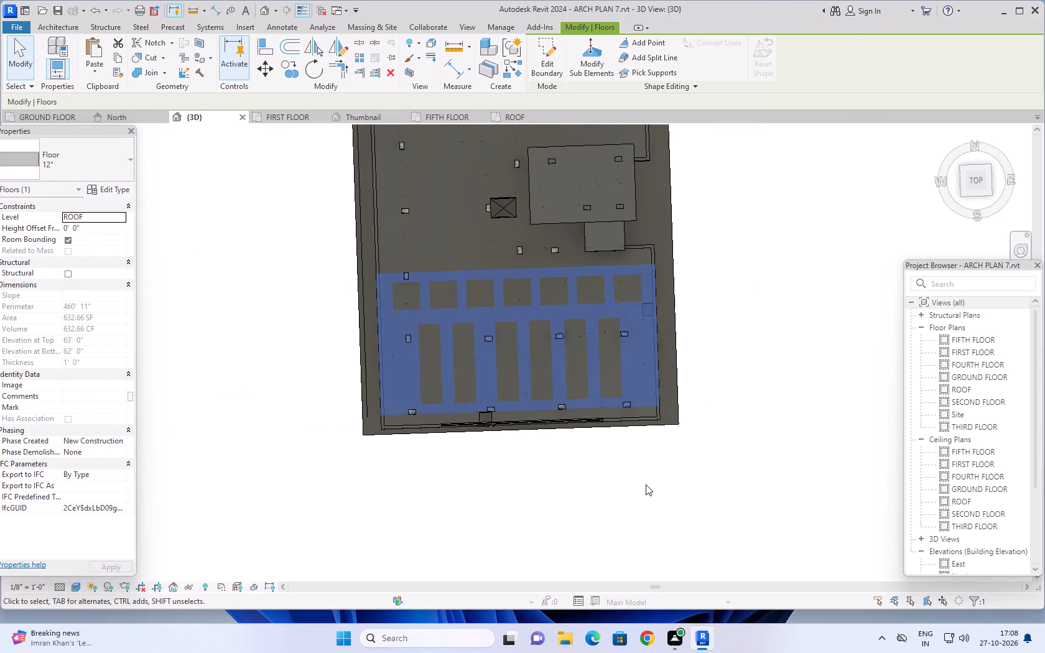
pyautogui.keyDown('shift'); pyautogui.moveTo(643, 486); pyautogui.dragTo(672, 256, button='middle'); pyautogui.keyUp('shift')
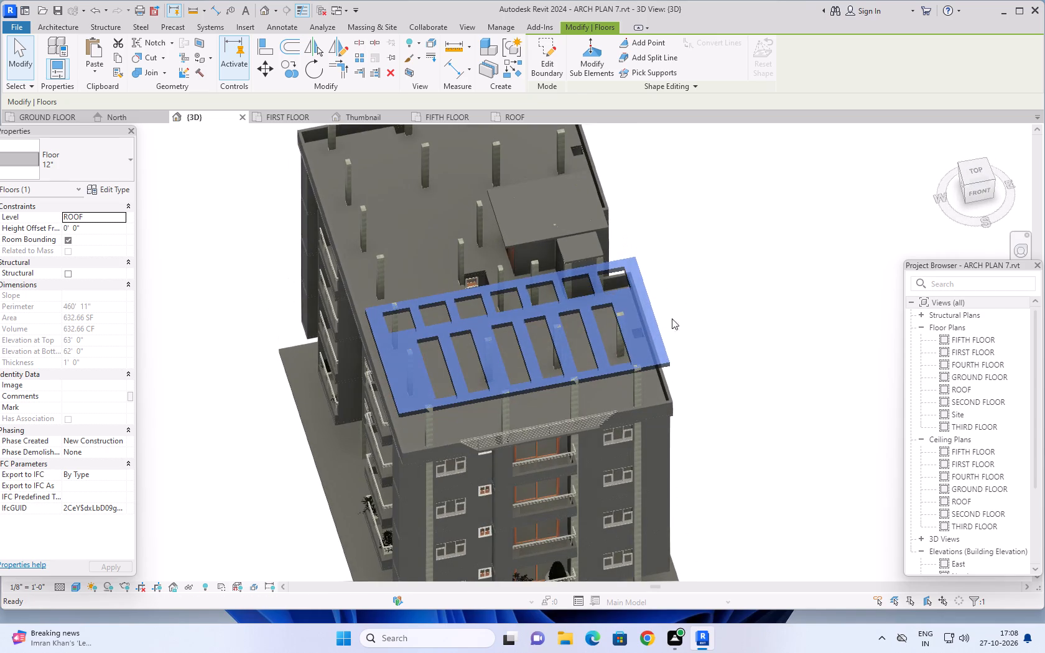
pyautogui.keyDown('shift'); pyautogui.moveTo(679, 316); pyautogui.dragTo(680, 185, button='middle'); pyautogui.keyUp('shift')
pyautogui.keyDown('shift'); pyautogui.middleClick(680, 185); pyautogui.keyUp('shift')
pyautogui.scroll(-2, 695, 283)
pyautogui.moveTo(699, 346); pyautogui.dragTo(734, 257, button='middle')
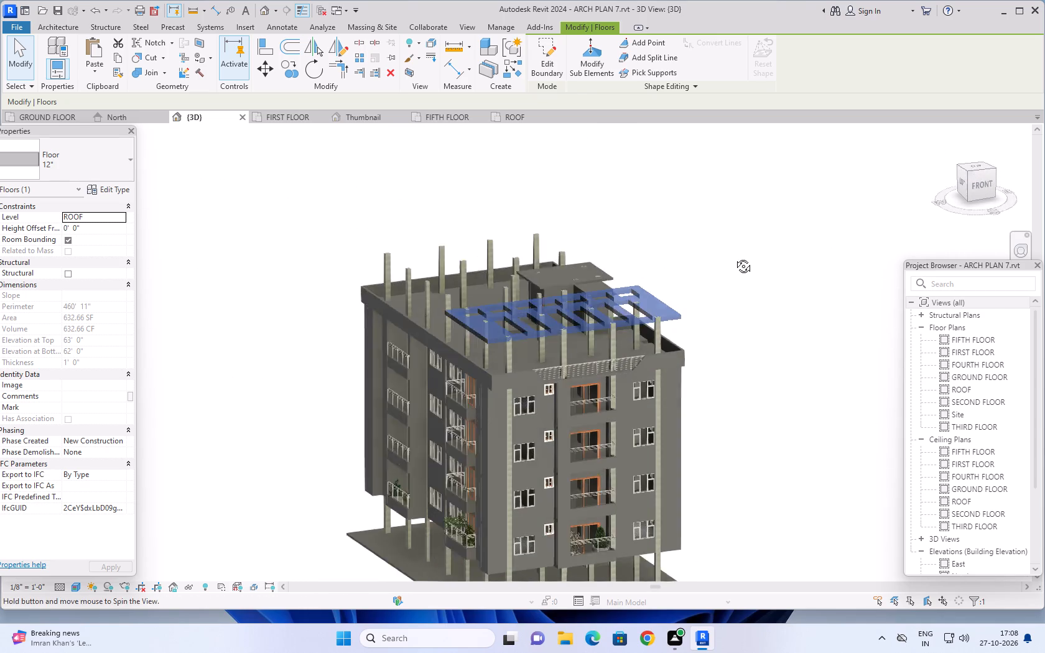
pyautogui.moveTo(734, 257); pyautogui.dragTo(735, 257, button='middle')
pyautogui.moveTo(710, 351); pyautogui.dragTo(750, 287, button='middle')
pyautogui.scroll(3, 657, 343)
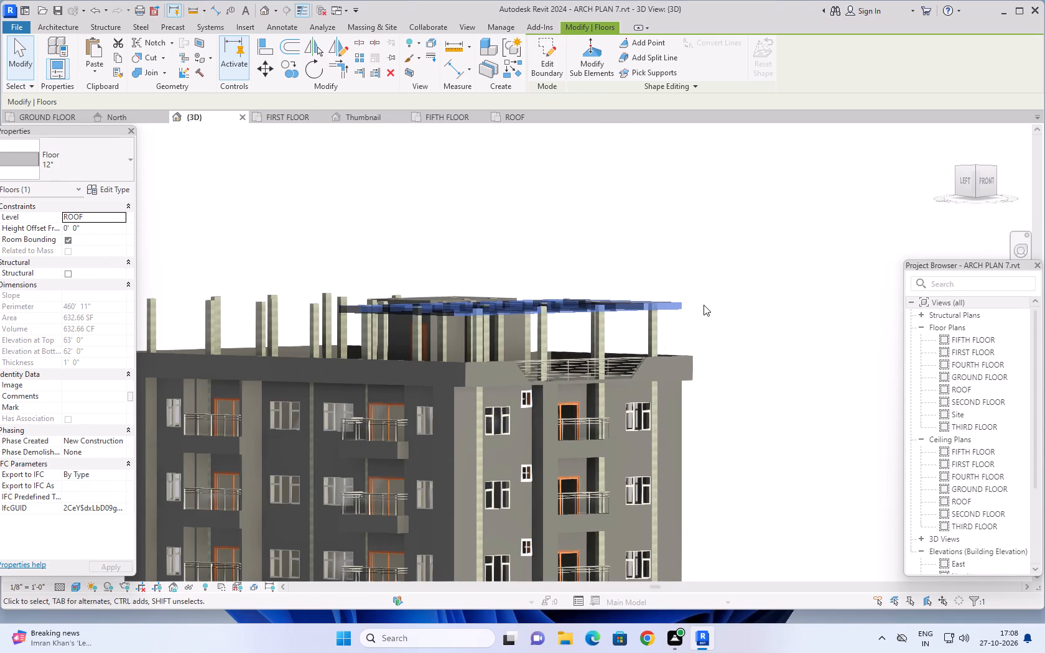
pyautogui.moveTo(710, 317); pyautogui.dragTo(701, 324, button='middle')
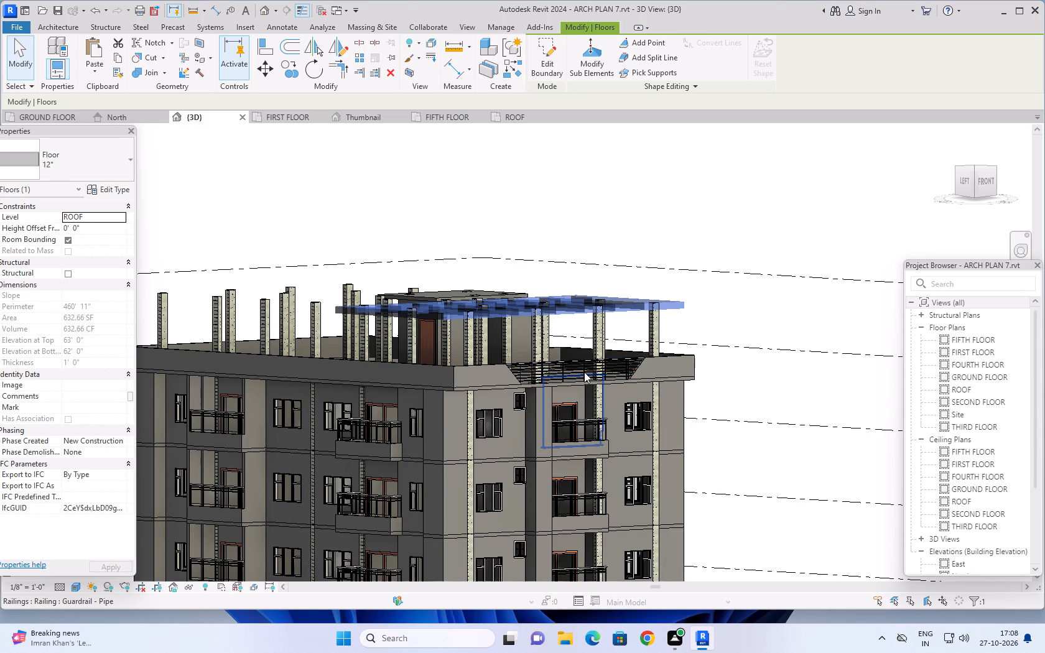
pyautogui.scroll(1, 584, 372)
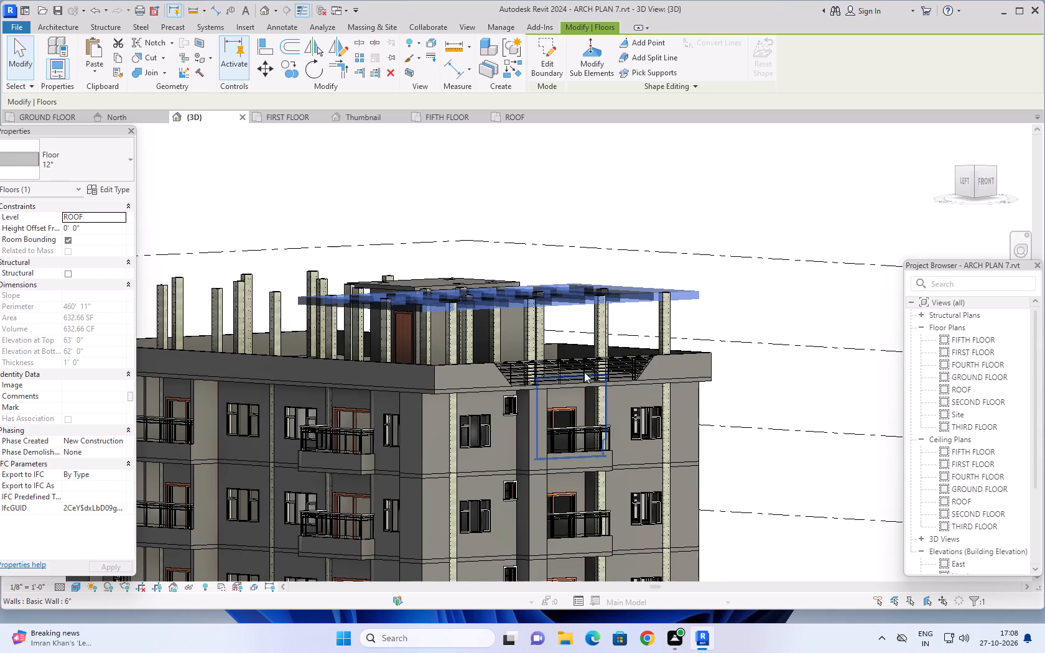
pyautogui.click(757, 305)
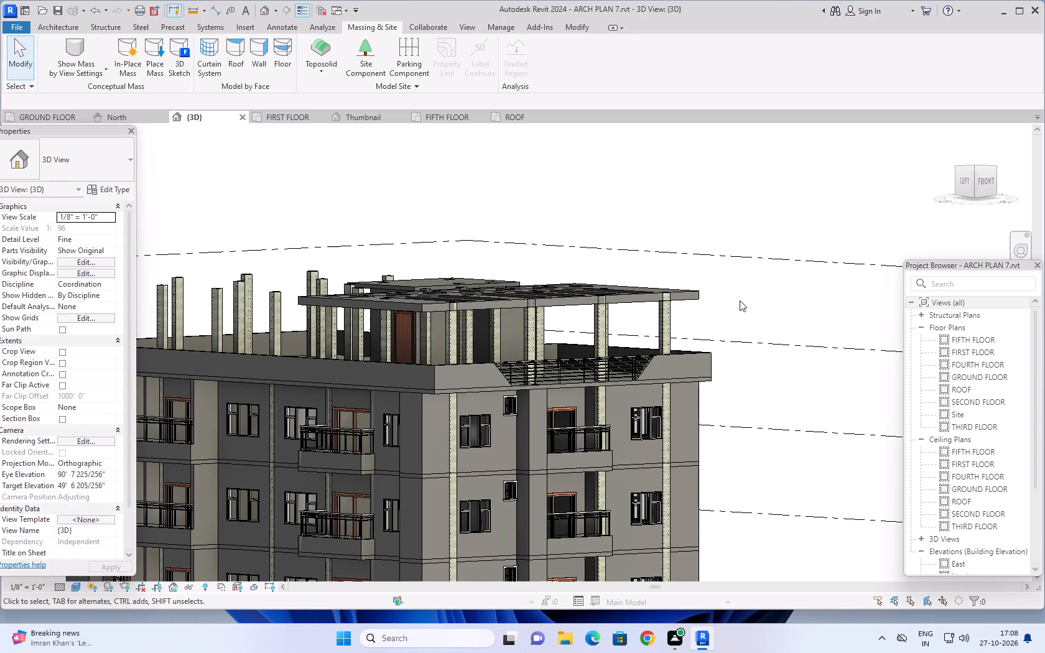
pyautogui.keyDown('shift'); pyautogui.moveTo(741, 299); pyautogui.dragTo(740, 351, button='middle'); pyautogui.keyUp('shift')
pyautogui.moveTo(747, 282); pyautogui.dragTo(732, 315, button='middle')
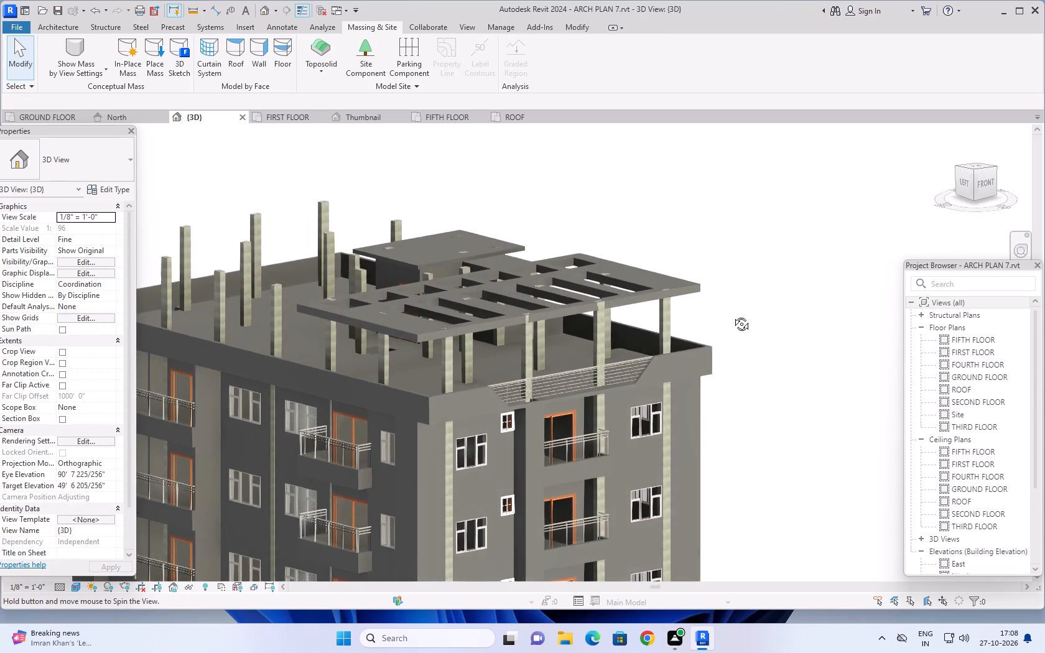
pyautogui.moveTo(732, 315); pyautogui.dragTo(709, 378, button='middle')
pyautogui.keyDown('shift'); pyautogui.moveTo(749, 267); pyautogui.dragTo(730, 319, button='middle'); pyautogui.keyUp('shift')
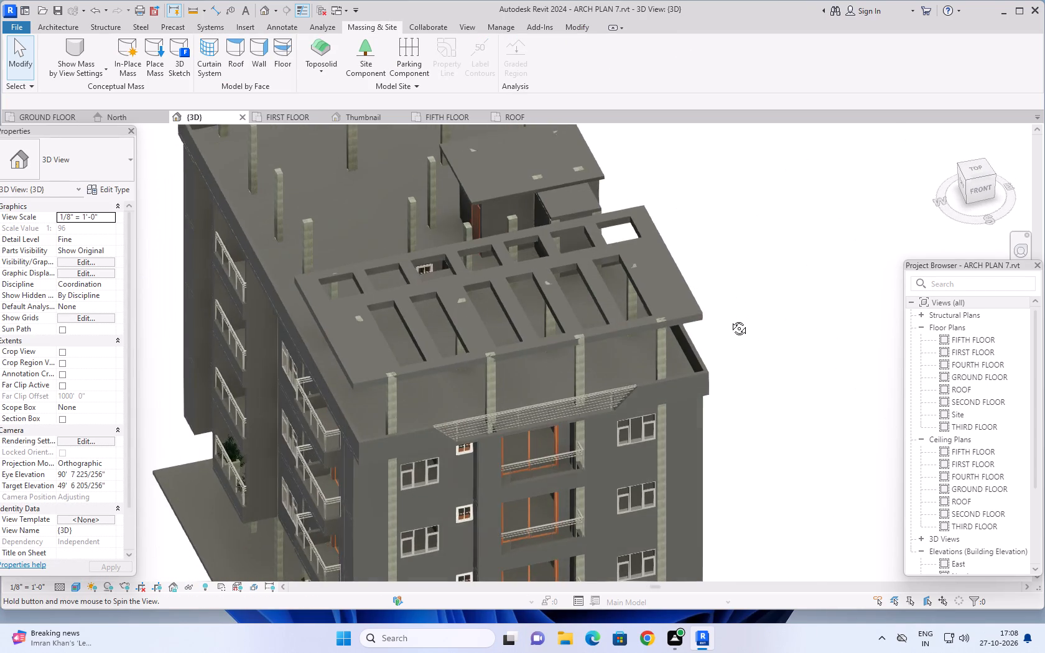
pyautogui.keyDown('shift'); pyautogui.moveTo(730, 319); pyautogui.dragTo(739, 330, button='middle'); pyautogui.keyUp('shift')
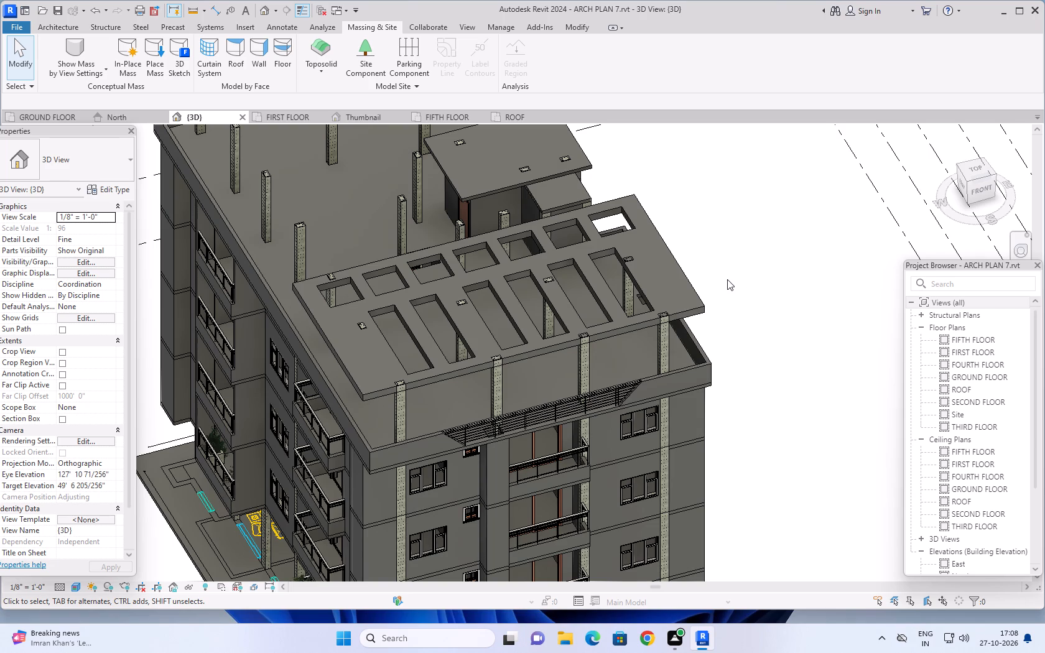
pyautogui.keyDown('shift'); pyautogui.moveTo(719, 280); pyautogui.dragTo(715, 294, button='middle'); pyautogui.keyUp('shift')
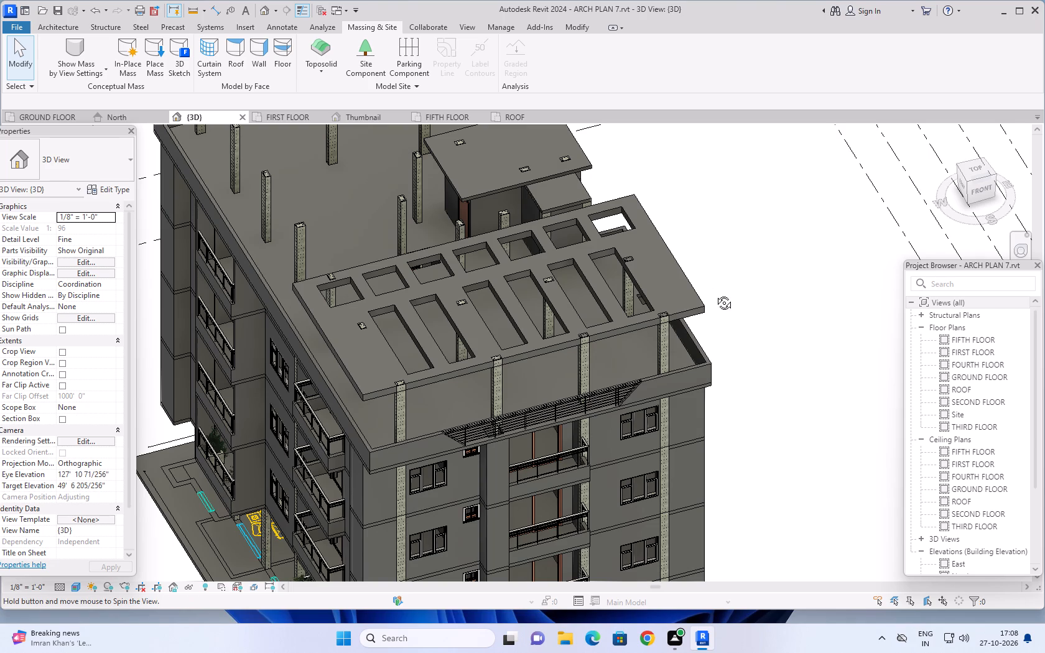
pyautogui.keyDown('shift'); pyautogui.moveTo(715, 294); pyautogui.dragTo(708, 371, button='middle'); pyautogui.keyUp('shift')
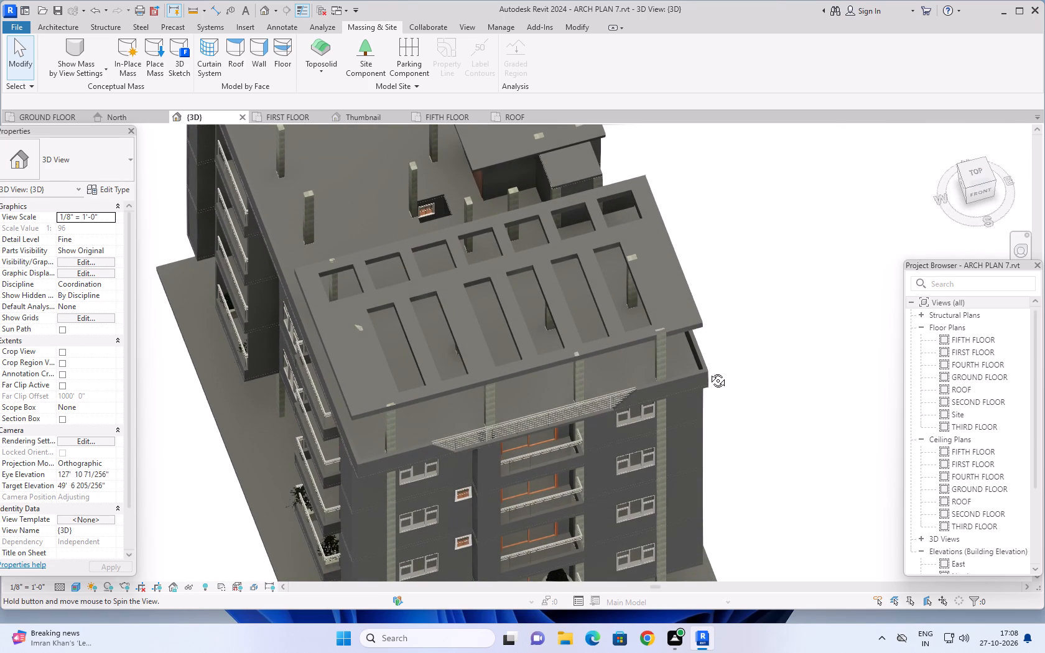
pyautogui.keyDown('shift'); pyautogui.moveTo(708, 371); pyautogui.dragTo(710, 393, button='middle'); pyautogui.keyUp('shift')
pyautogui.keyDown('shift'); pyautogui.moveTo(744, 275); pyautogui.dragTo(728, 424, button='middle'); pyautogui.keyUp('shift')
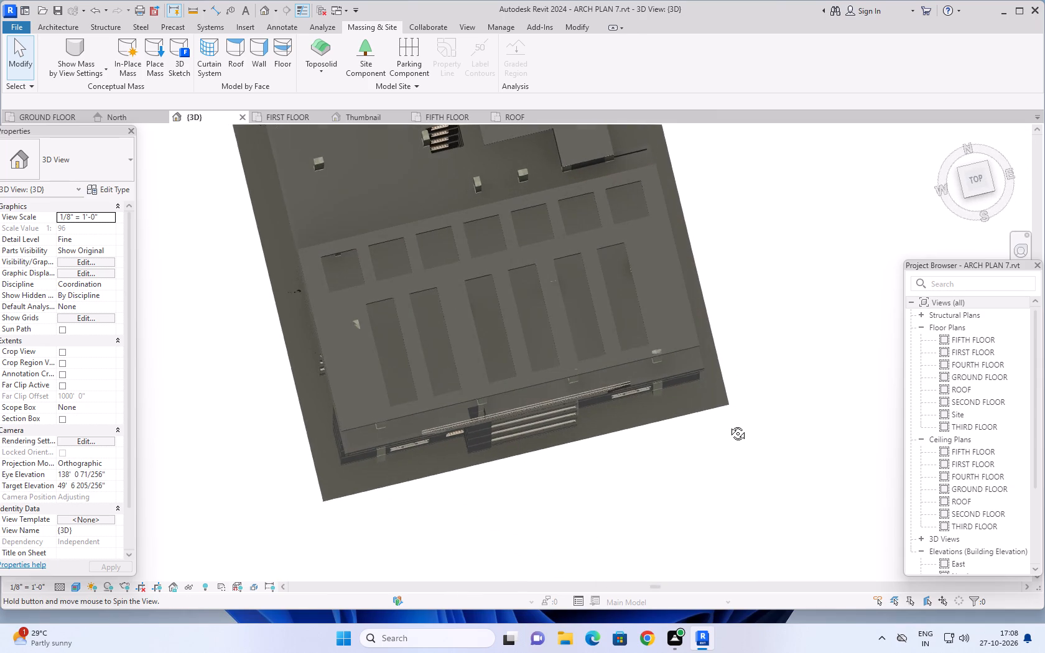
pyautogui.keyDown('shift'); pyautogui.moveTo(728, 424); pyautogui.dragTo(729, 414, button='middle'); pyautogui.keyUp('shift')
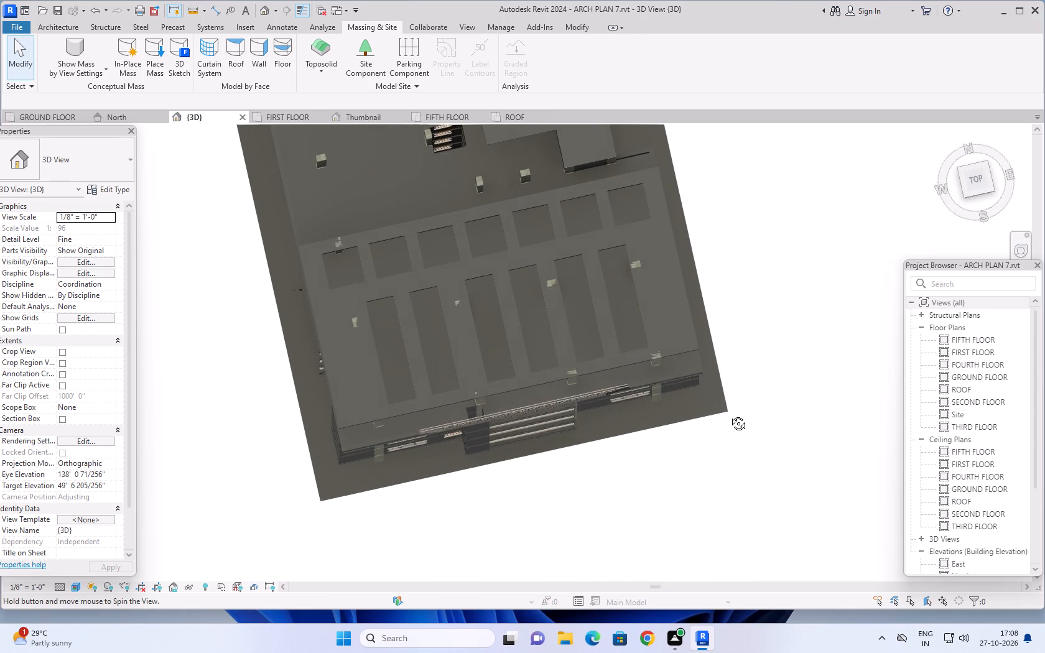
# Examine the whole building and its rooftop pergola in the 3D view from the front, side, low and high angles.
pyautogui.keyDown('shift'); pyautogui.moveTo(729, 414); pyautogui.dragTo(722, 166, button='middle'); pyautogui.keyUp('shift')
pyautogui.keyDown('shift'); pyautogui.moveTo(726, 274); pyautogui.dragTo(757, 151, button='middle'); pyautogui.keyUp('shift')
pyautogui.keyDown('shift'); pyautogui.scroll(1, 731, 243); pyautogui.keyUp('shift')
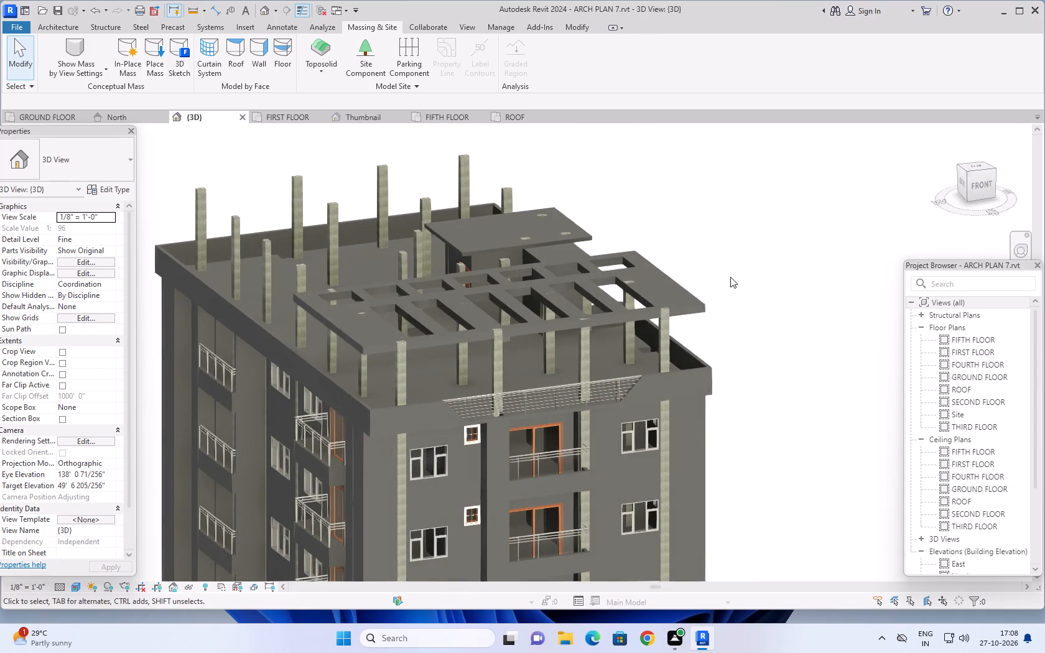
pyautogui.keyDown('shift'); pyautogui.moveTo(728, 272); pyautogui.dragTo(763, 182, button='middle'); pyautogui.keyUp('shift')
pyautogui.keyDown('shift'); pyautogui.middleClick(763, 180); pyautogui.keyUp('shift')
pyautogui.keyDown('shift'); pyautogui.middleClick(763, 180); pyautogui.keyUp('shift')
pyautogui.keyDown('shift'); pyautogui.middleClick(763, 180); pyautogui.keyUp('shift')
pyautogui.scroll(-1, 764, 276)
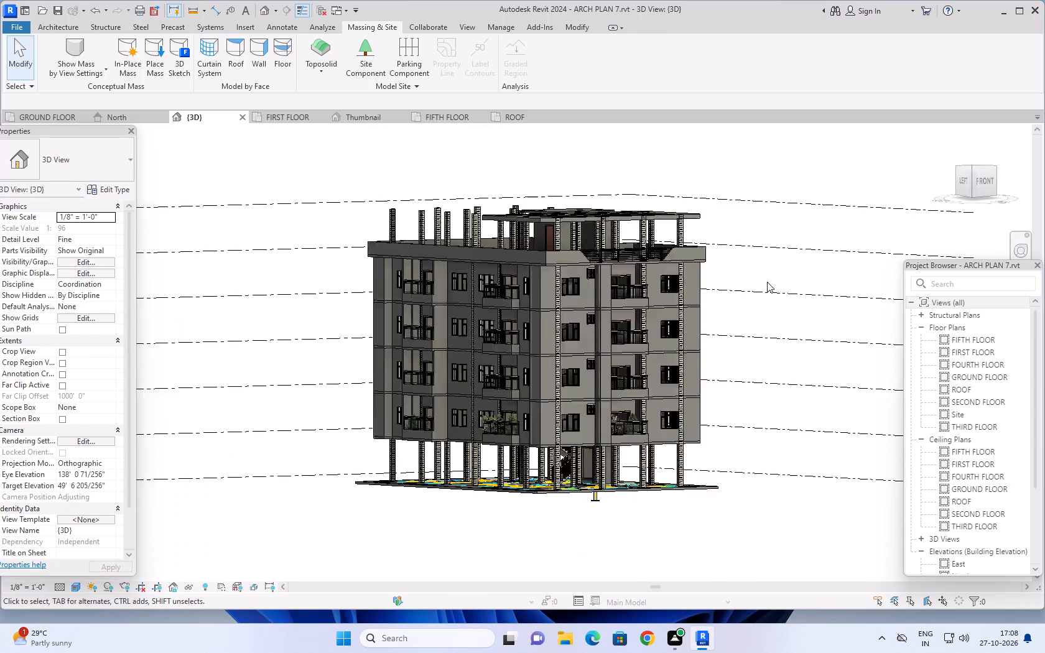
pyautogui.scroll(-1, 767, 282)
pyautogui.keyDown('shift'); pyautogui.moveTo(785, 315); pyautogui.dragTo(737, 291, button='middle'); pyautogui.keyUp('shift')
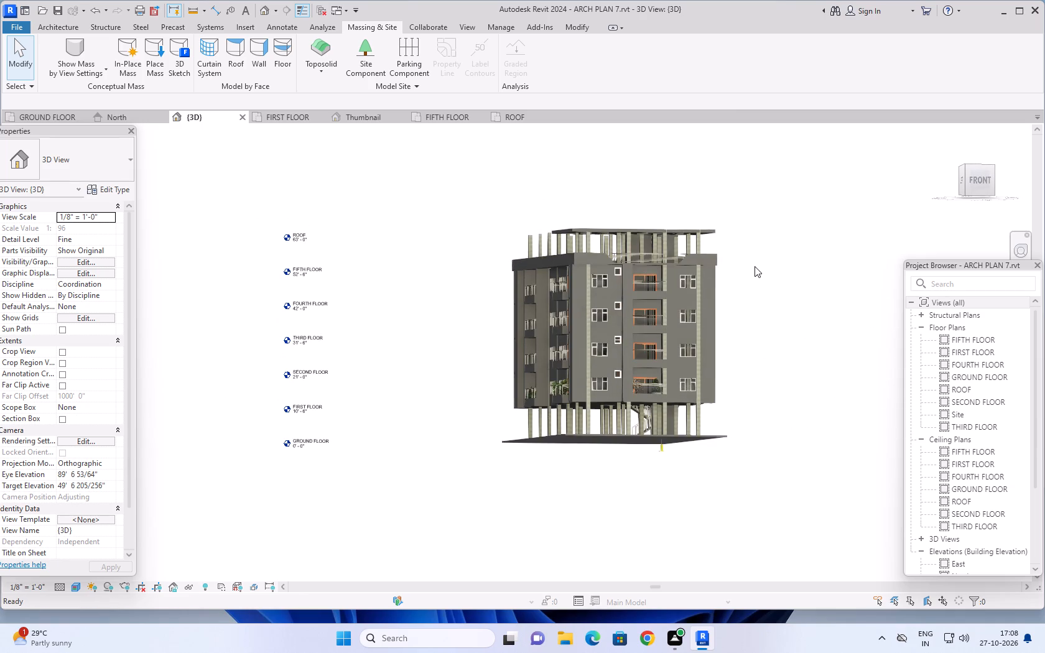
pyautogui.scroll(2, 755, 266)
pyautogui.click(781, 287)
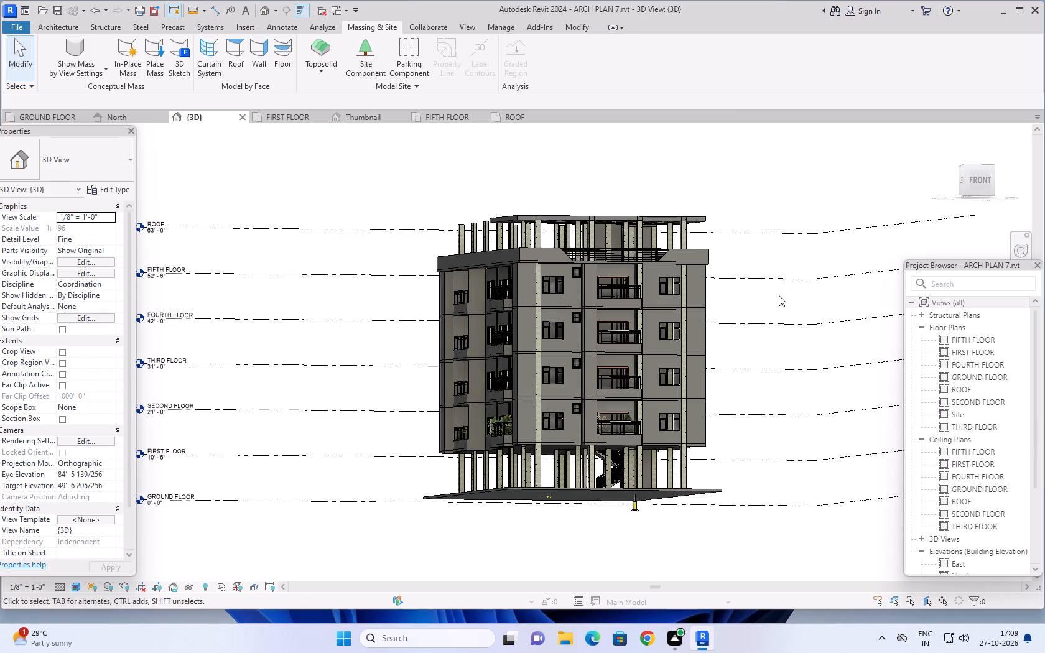
pyautogui.scroll(5, 757, 305)
pyautogui.scroll(-2, 761, 307)
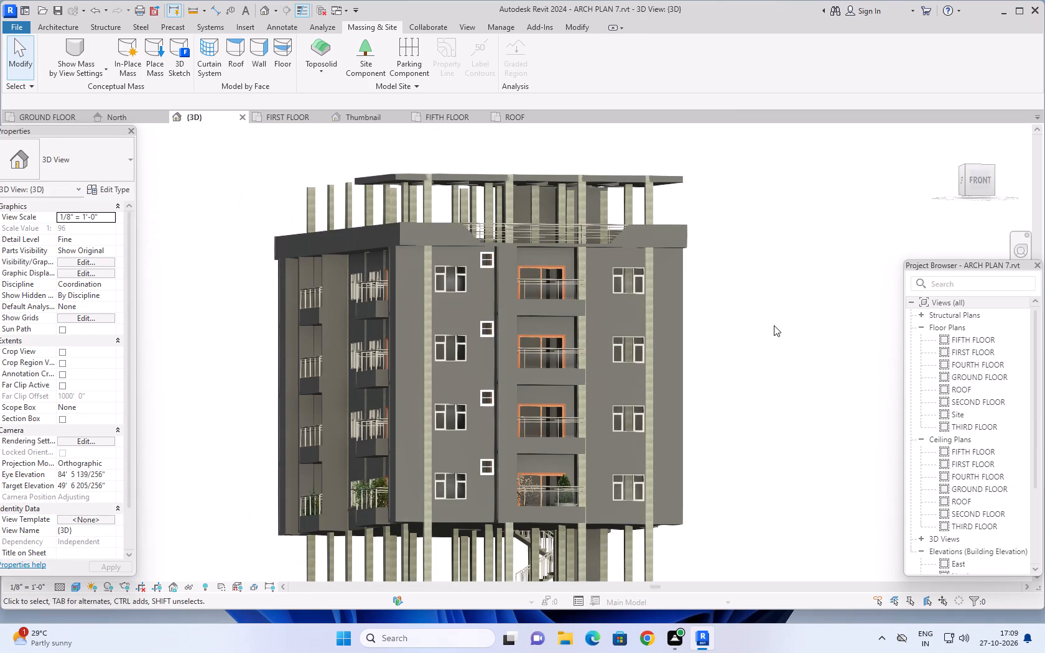
pyautogui.keyDown('shift'); pyautogui.moveTo(767, 324); pyautogui.dragTo(776, 264, button='middle'); pyautogui.keyUp('shift')
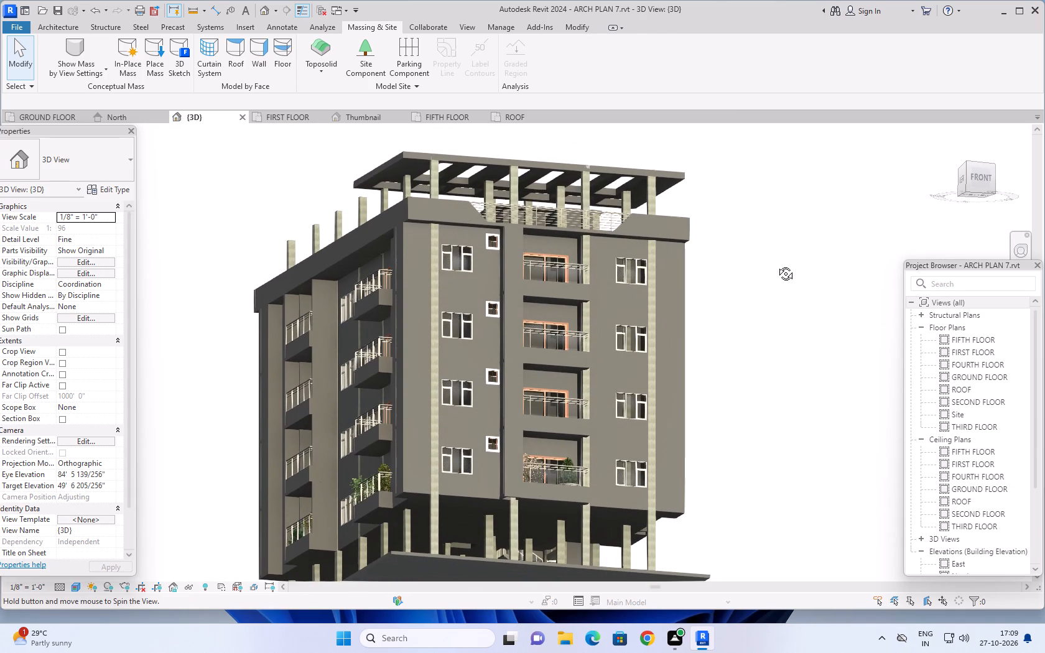
pyautogui.keyDown('shift'); pyautogui.moveTo(776, 264); pyautogui.dragTo(736, 279, button='middle'); pyautogui.keyUp('shift')
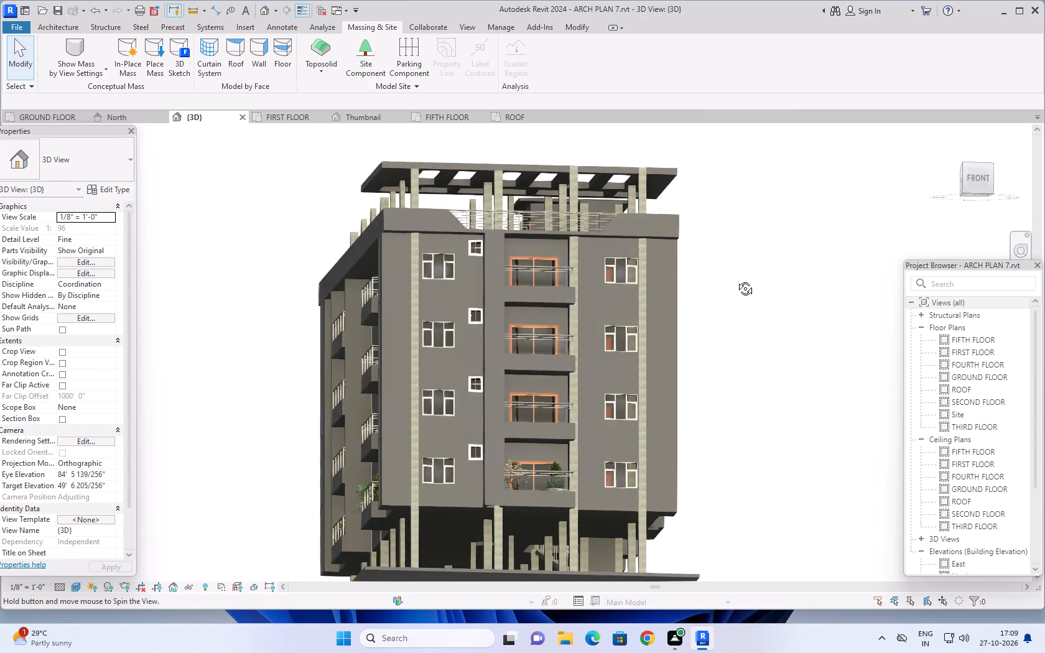
pyautogui.keyDown('shift'); pyautogui.moveTo(736, 279); pyautogui.dragTo(535, 225, button='middle'); pyautogui.keyUp('shift')
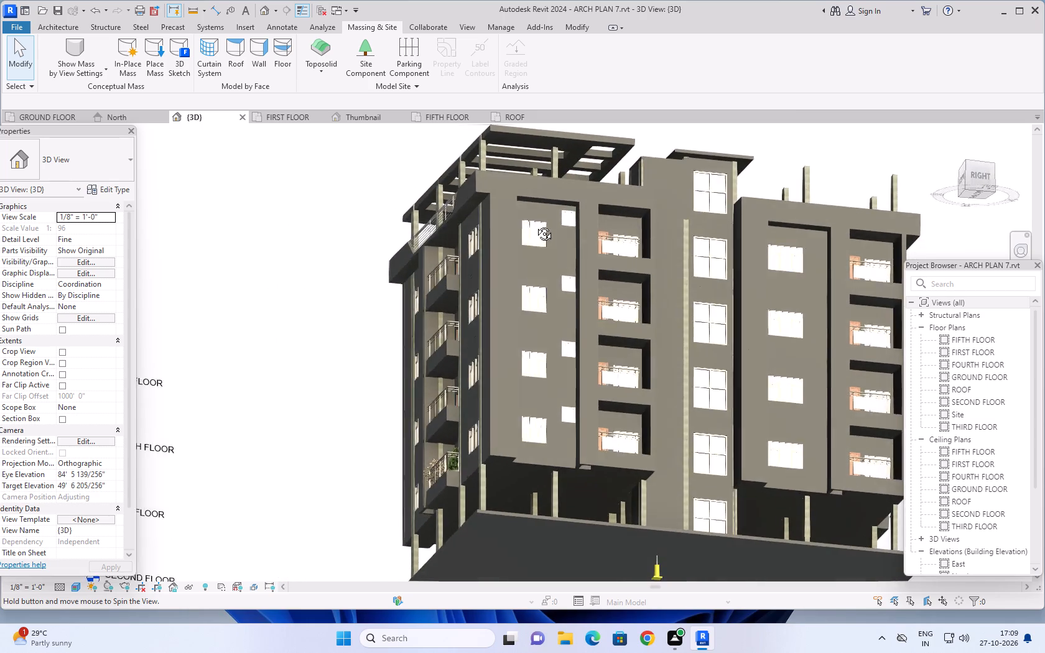
pyautogui.keyDown('shift'); pyautogui.moveTo(535, 225); pyautogui.dragTo(725, 353, button='middle'); pyautogui.keyUp('shift')
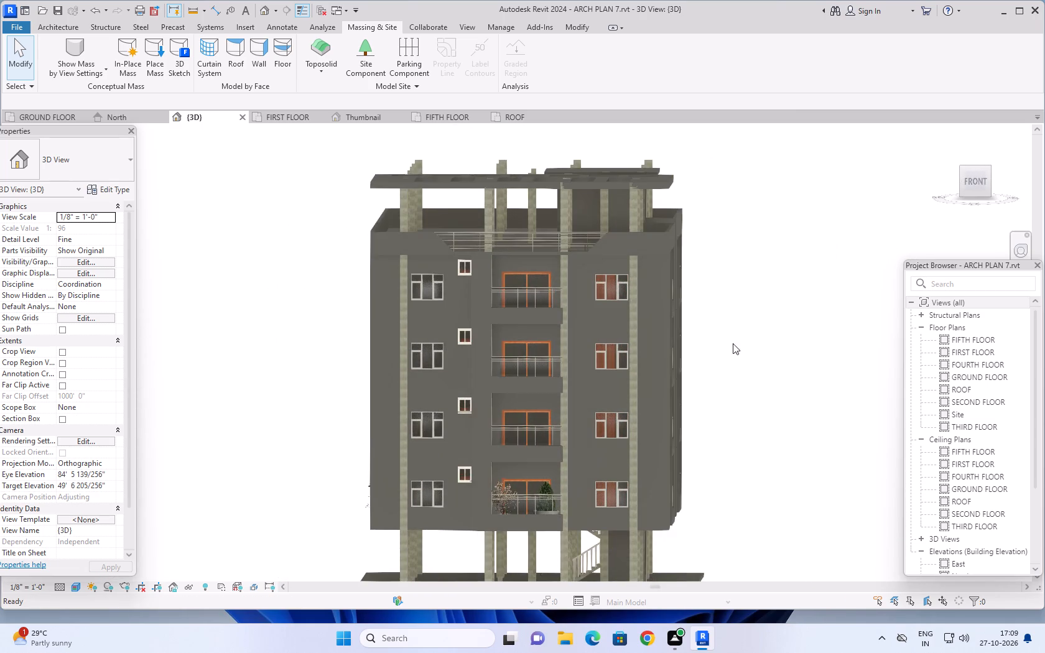
pyautogui.scroll(-2, 743, 322)
pyautogui.keyDown('shift'); pyautogui.moveTo(757, 266); pyautogui.dragTo(784, 440, button='middle'); pyautogui.keyUp('shift')
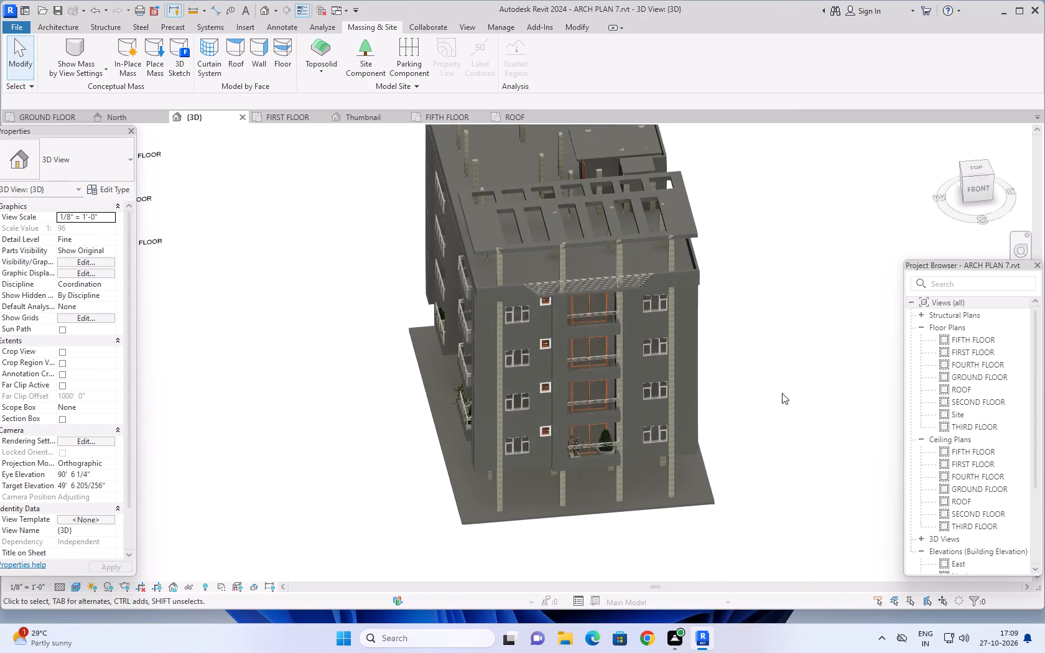
pyautogui.moveTo(771, 309); pyautogui.dragTo(781, 365, button='middle')
pyautogui.scroll(1, 781, 365)
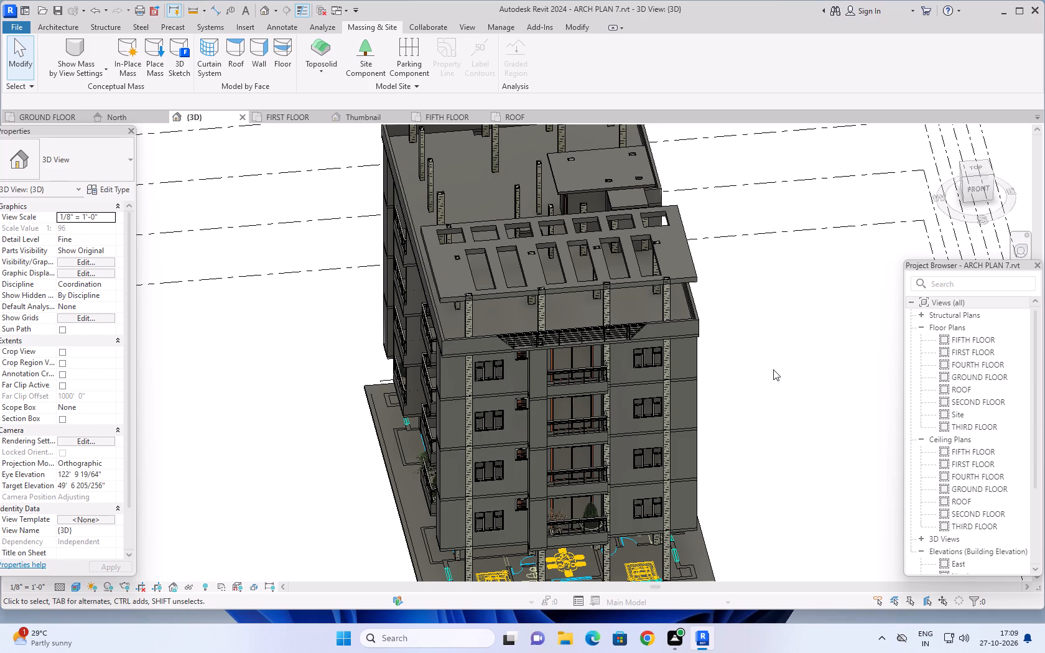
# Edit the pergola slab's boundary in the FIFTH FLOOR plan and copy the westernmost long opening to just inside the slab's west edge.
pyautogui.click(508, 293)
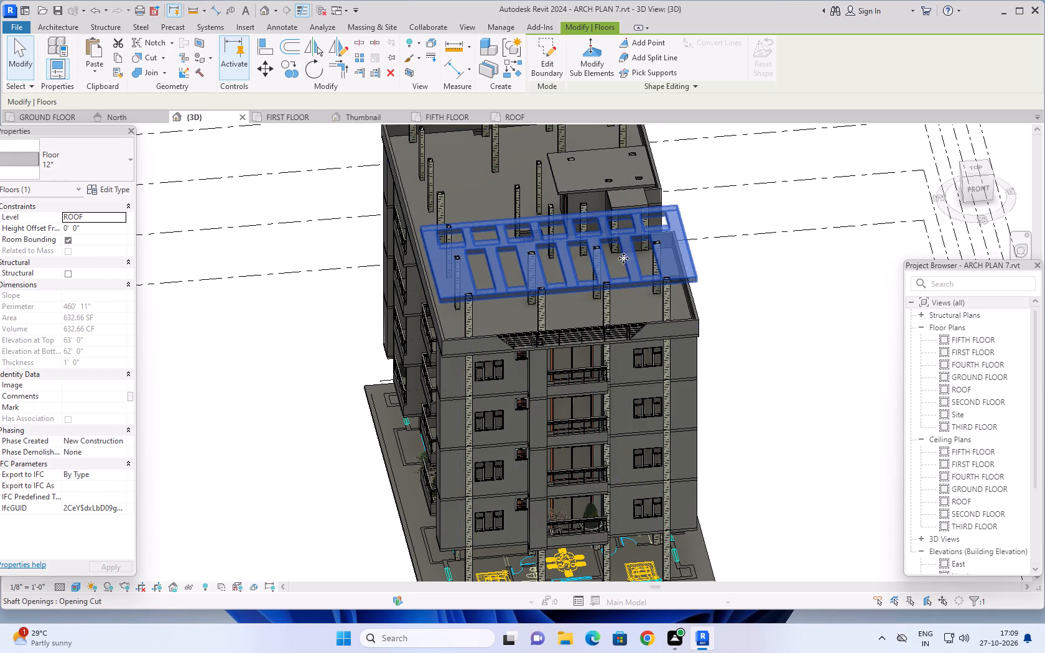
pyautogui.click(539, 28)
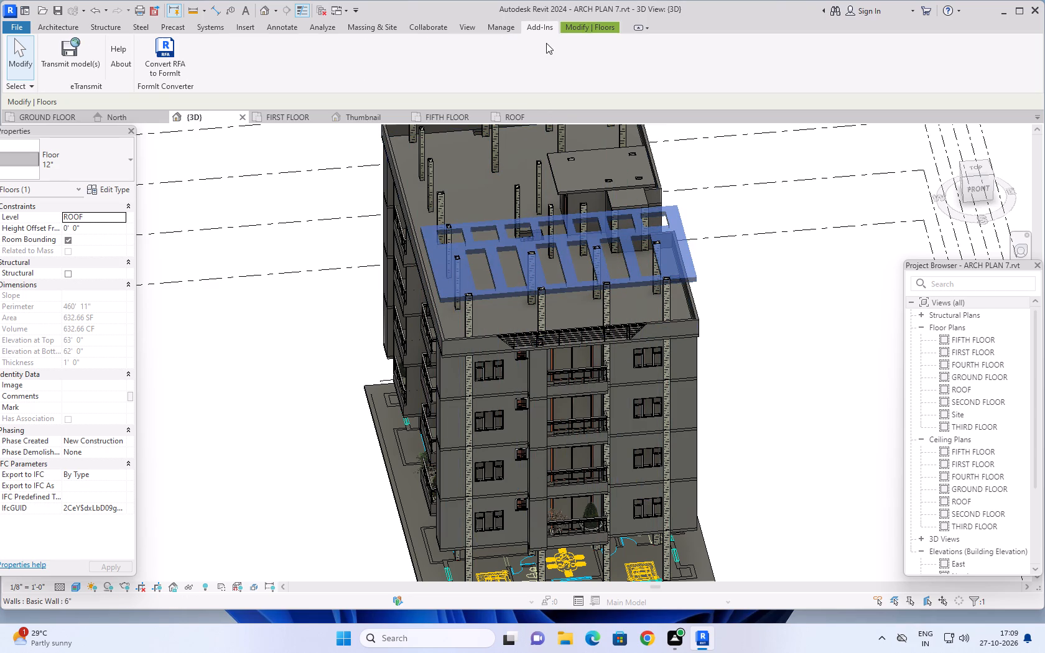
pyautogui.click(571, 25)
pyautogui.click(550, 60)
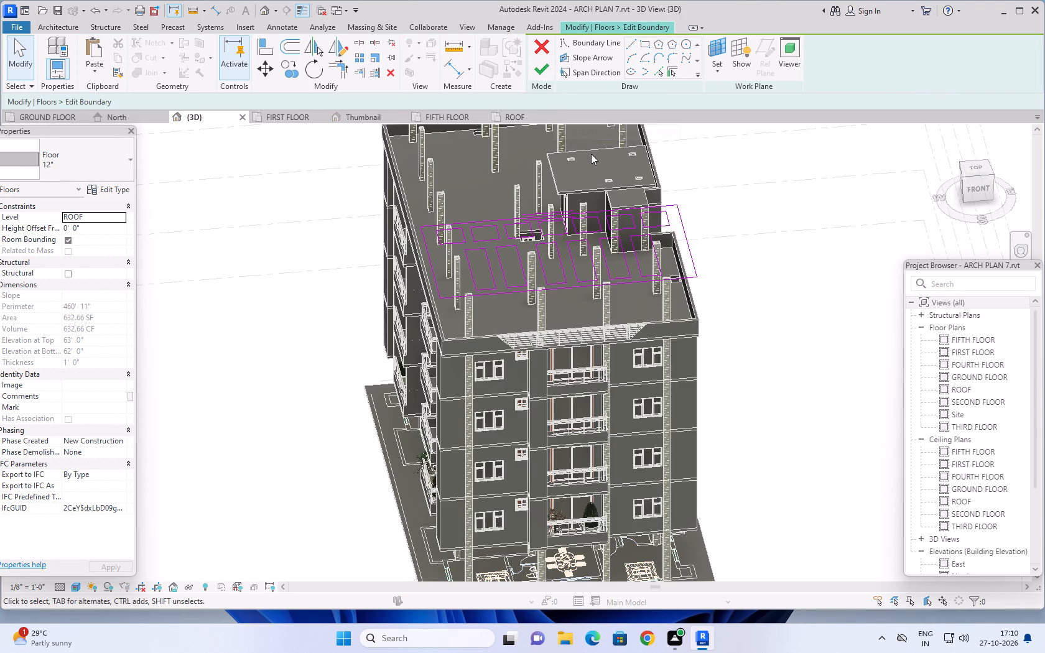
pyautogui.click(446, 116)
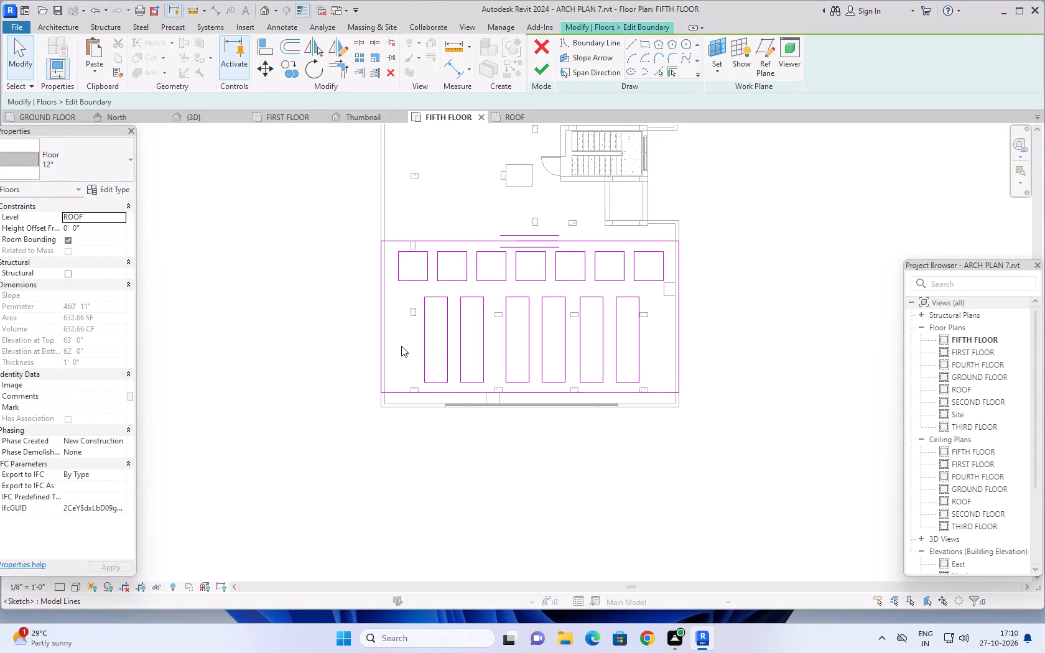
pyautogui.moveTo(401, 346); pyautogui.dragTo(498, 350, button='middle')
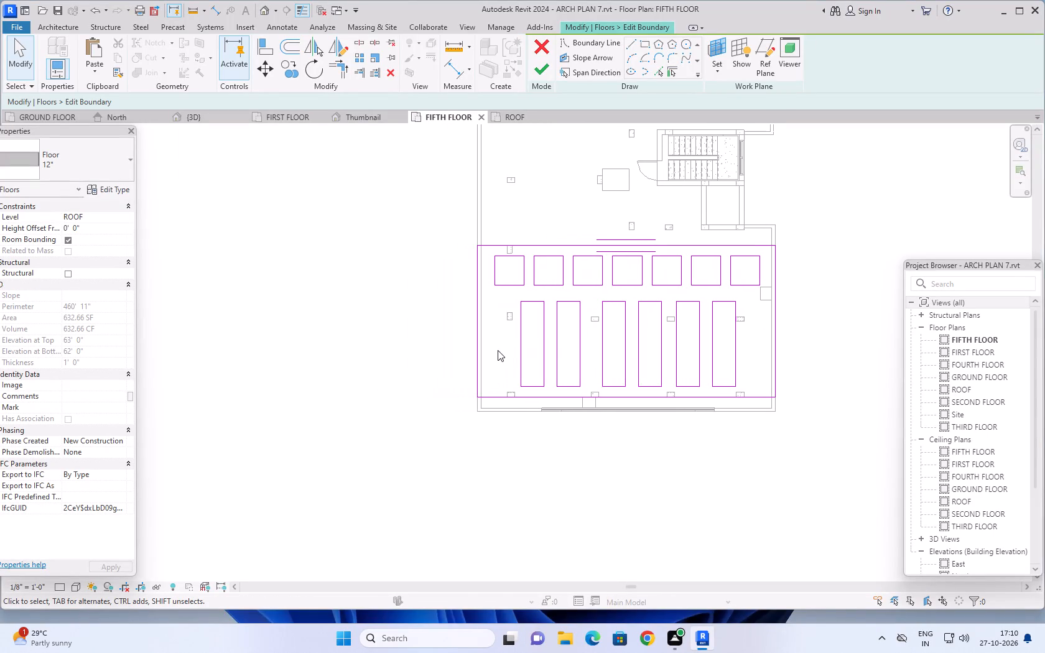
pyautogui.scroll(2, 498, 350)
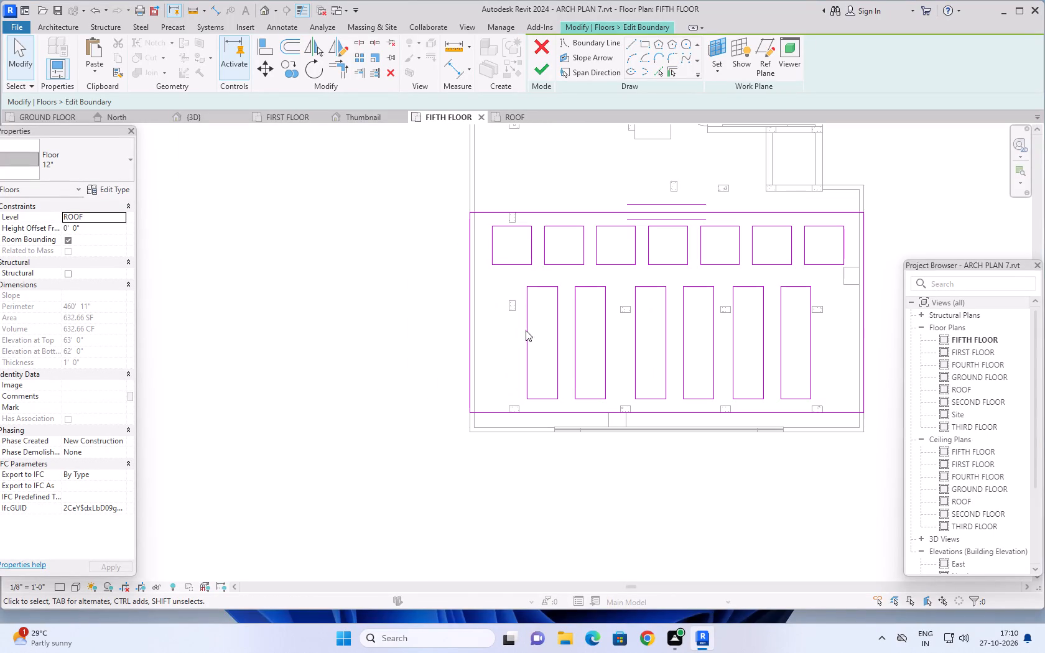
pyautogui.press('Escape')
pyautogui.press('Escape')
pyautogui.moveTo(565, 275); pyautogui.dragTo(528, 370)
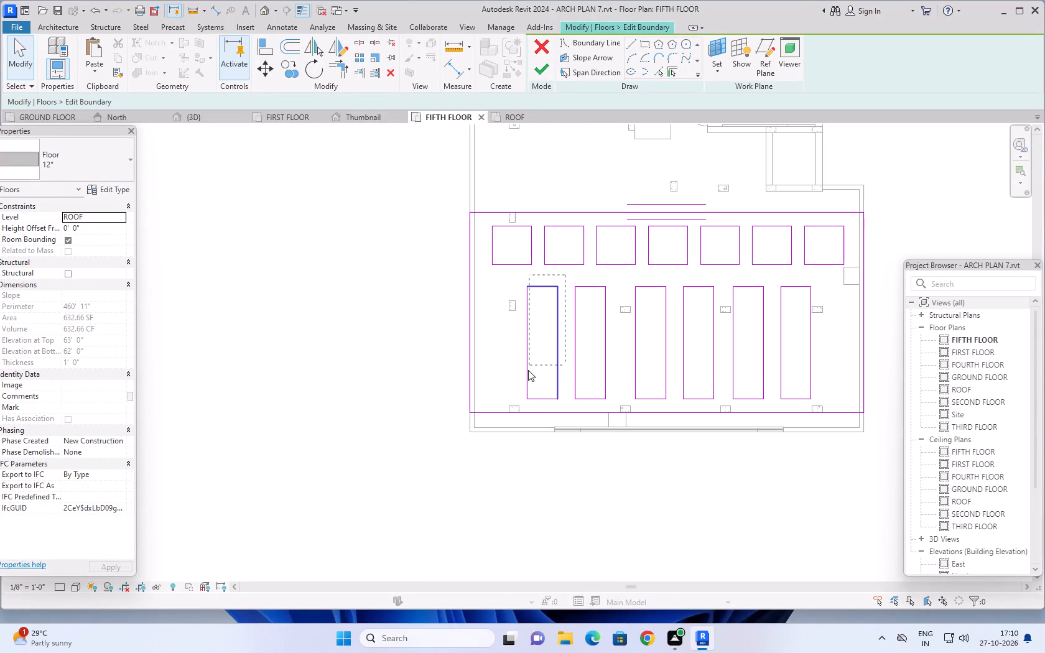
pyautogui.moveTo(528, 370); pyautogui.dragTo(521, 404)
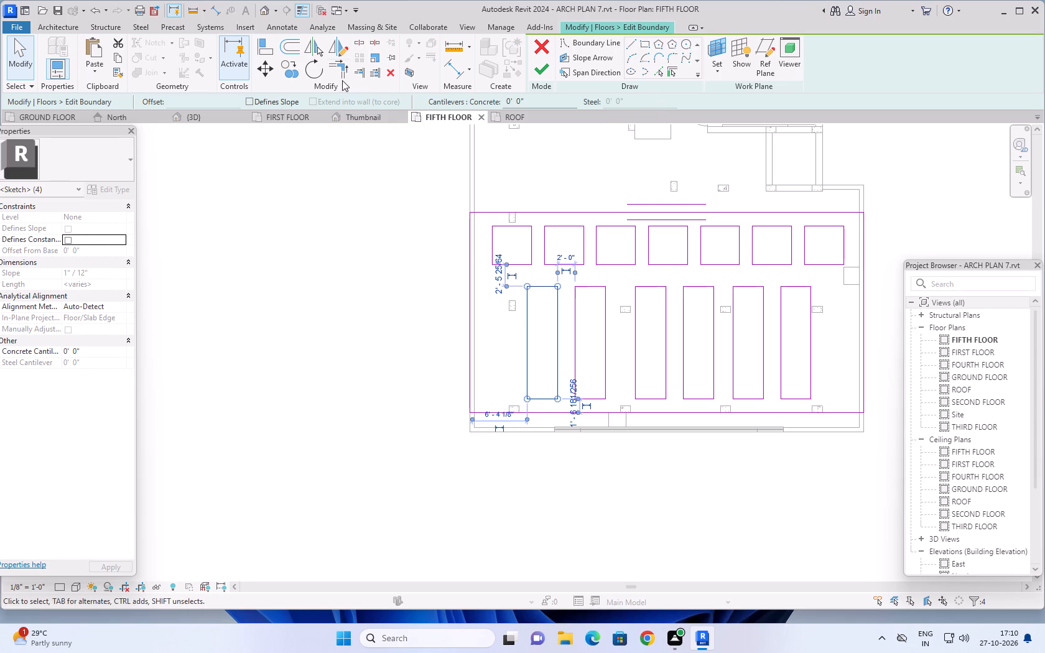
pyautogui.click(297, 68)
pyautogui.click(557, 398)
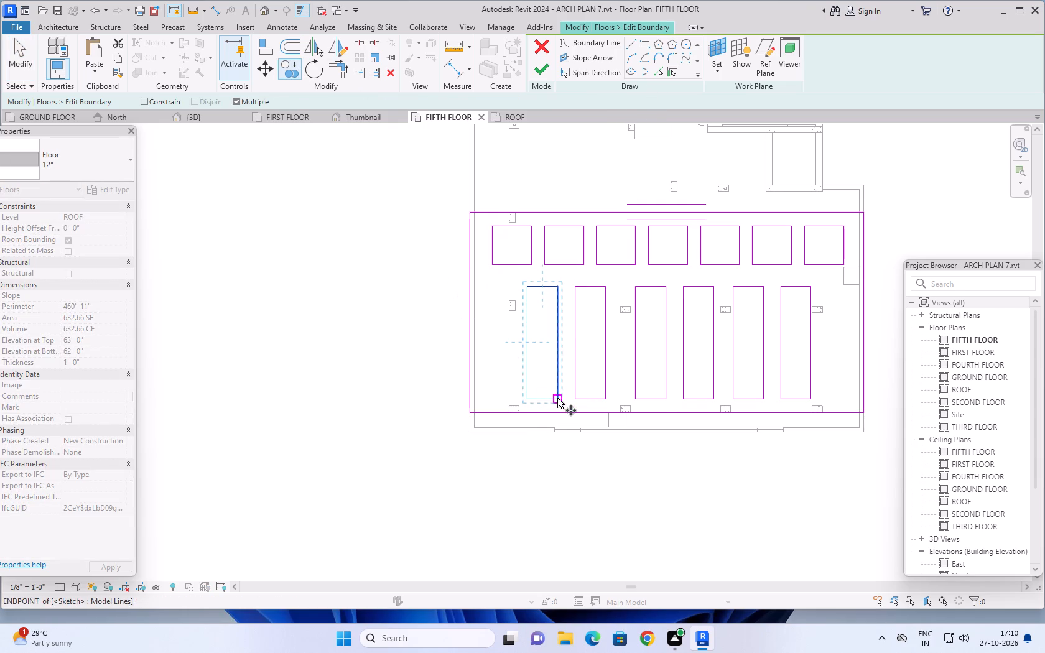
pyautogui.click(507, 397)
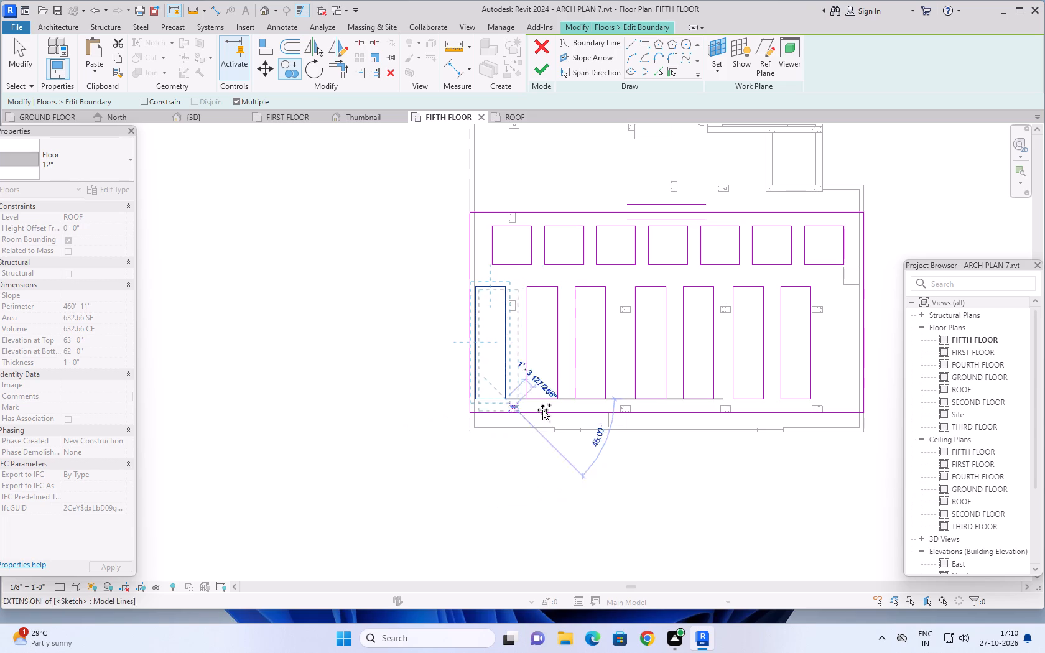
# Copy the new long opening about 40'-9" east to the slab's east end and finish the boundary sketch.
pyautogui.scroll(-2, 576, 450)
pyautogui.moveTo(594, 478); pyautogui.dragTo(514, 470, button='middle')
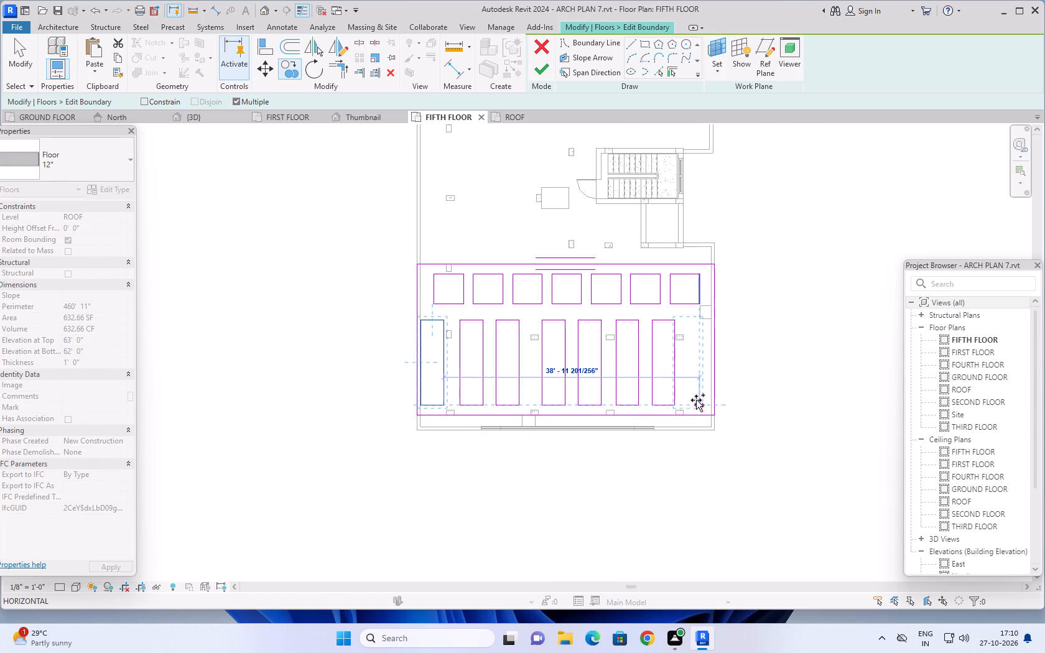
pyautogui.moveTo(697, 400); pyautogui.dragTo(608, 413, button='middle')
pyautogui.scroll(1, 609, 413)
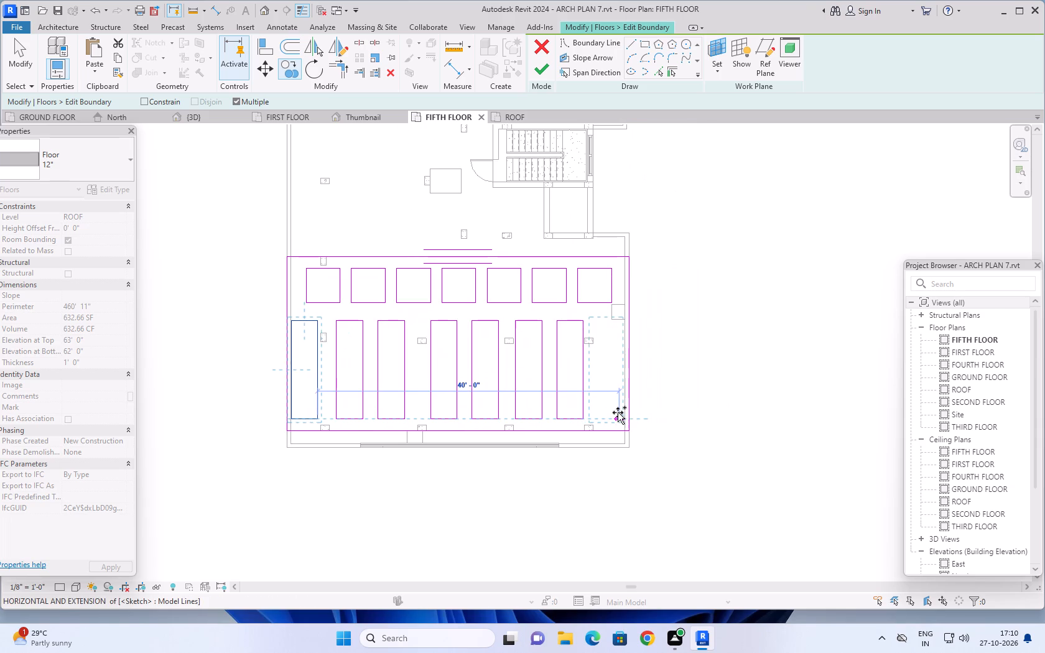
pyautogui.scroll(3, 617, 412)
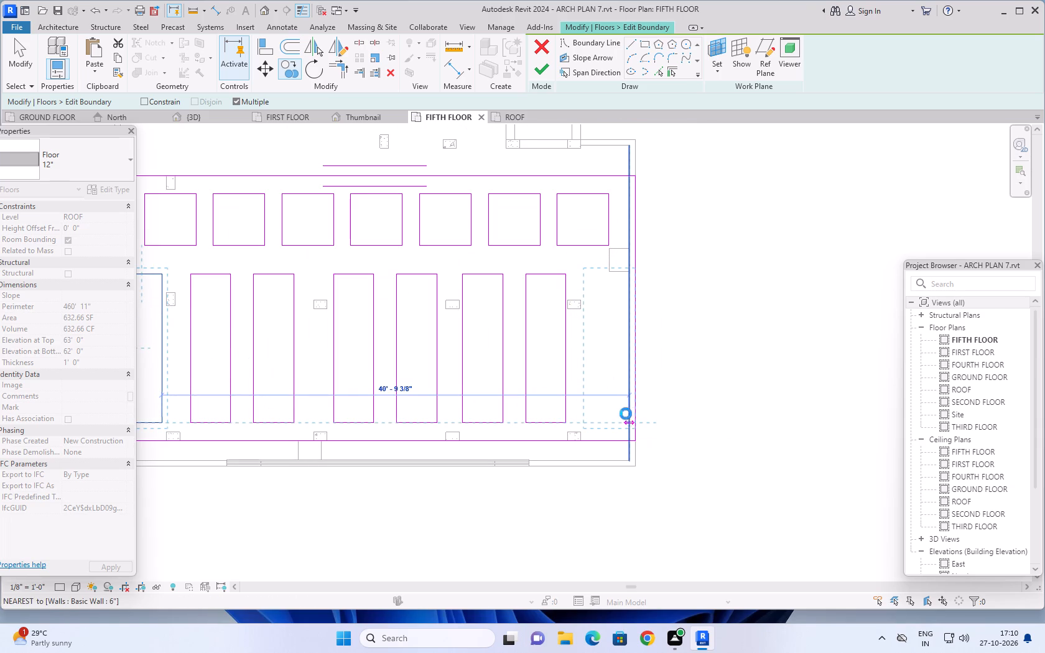
pyautogui.click(626, 414)
pyautogui.scroll(-2, 593, 427)
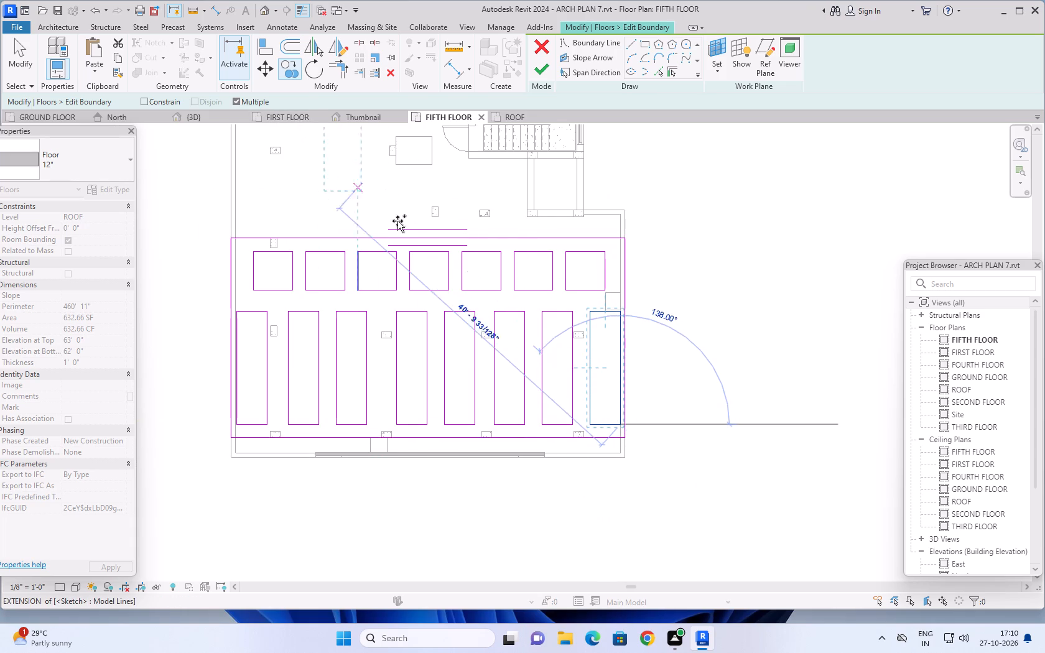
pyautogui.click(541, 68)
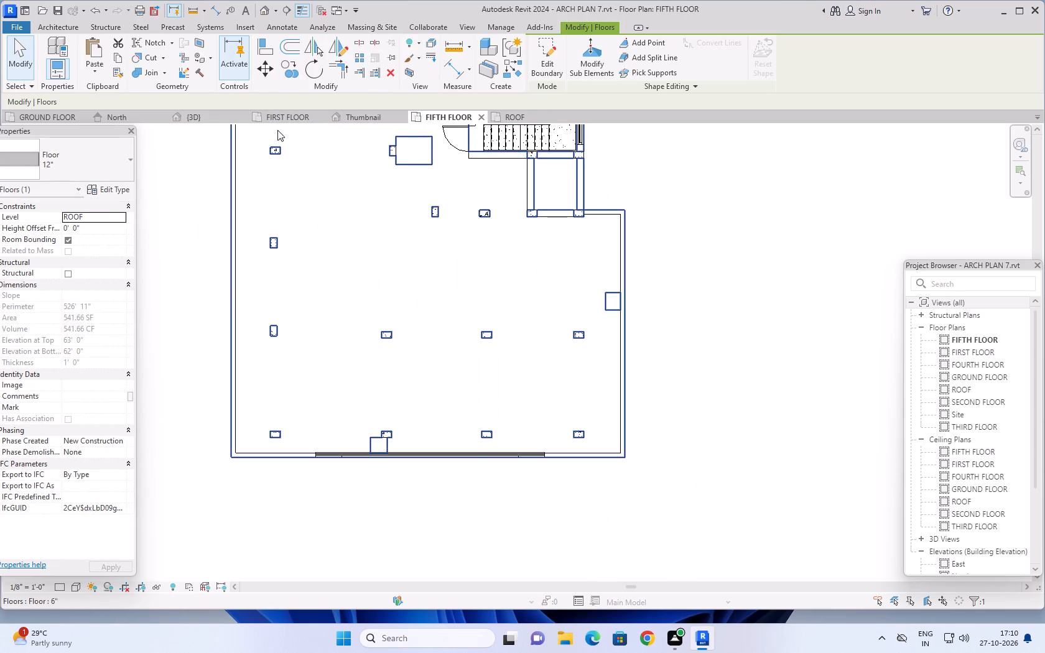
# Examine the pergola slab with its added end openings in the 3D view from oblique and top angles.
pyautogui.click(222, 120)
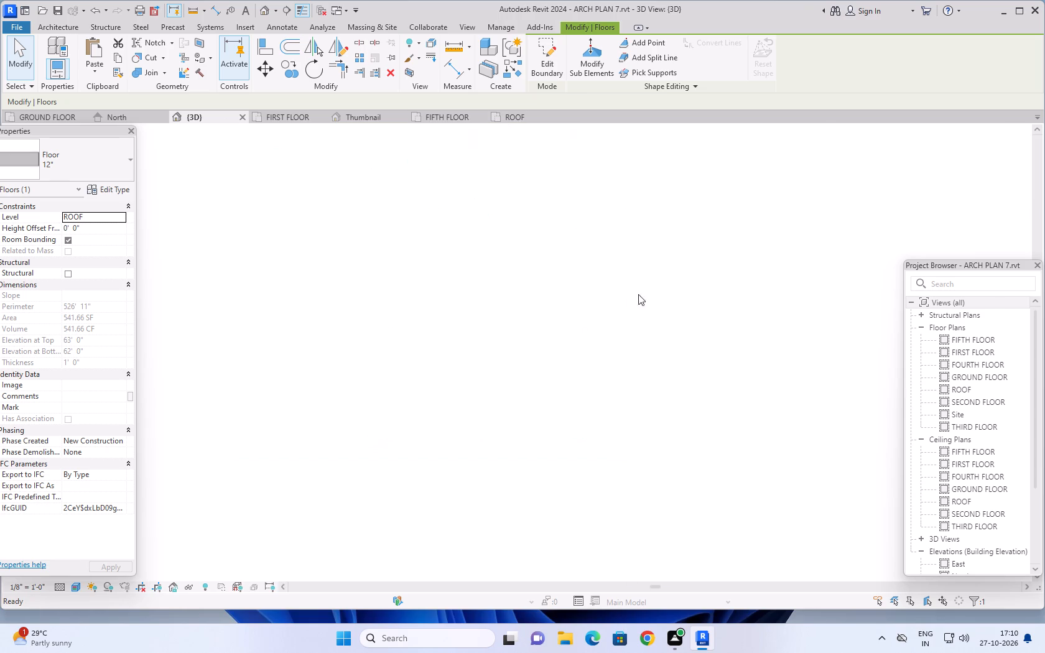
pyautogui.press('Escape')
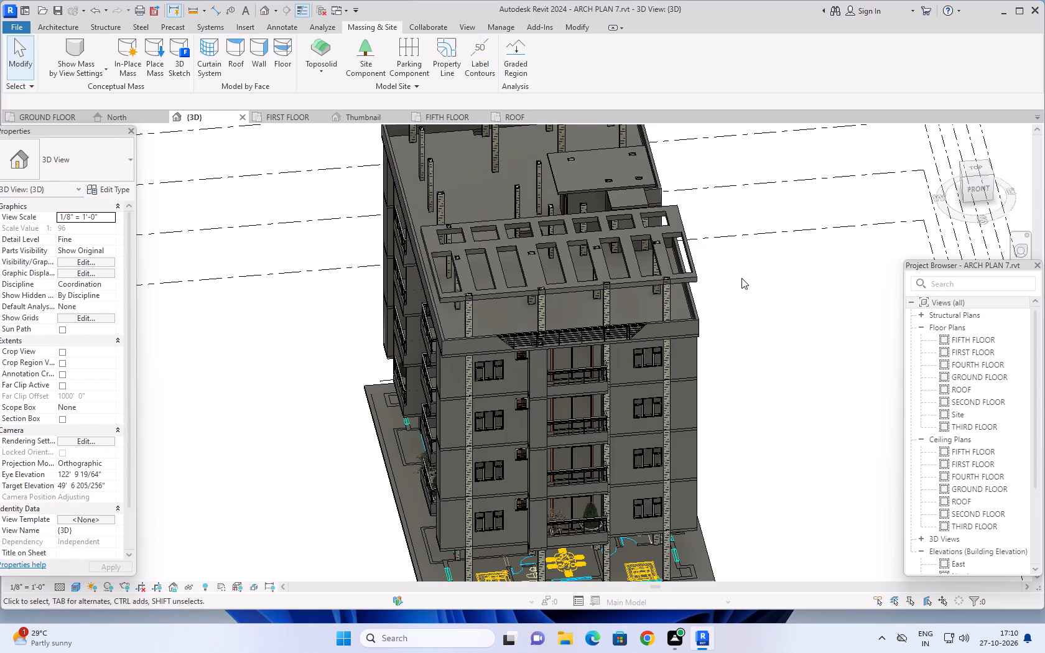
pyautogui.moveTo(747, 261); pyautogui.dragTo(777, 325, button='middle')
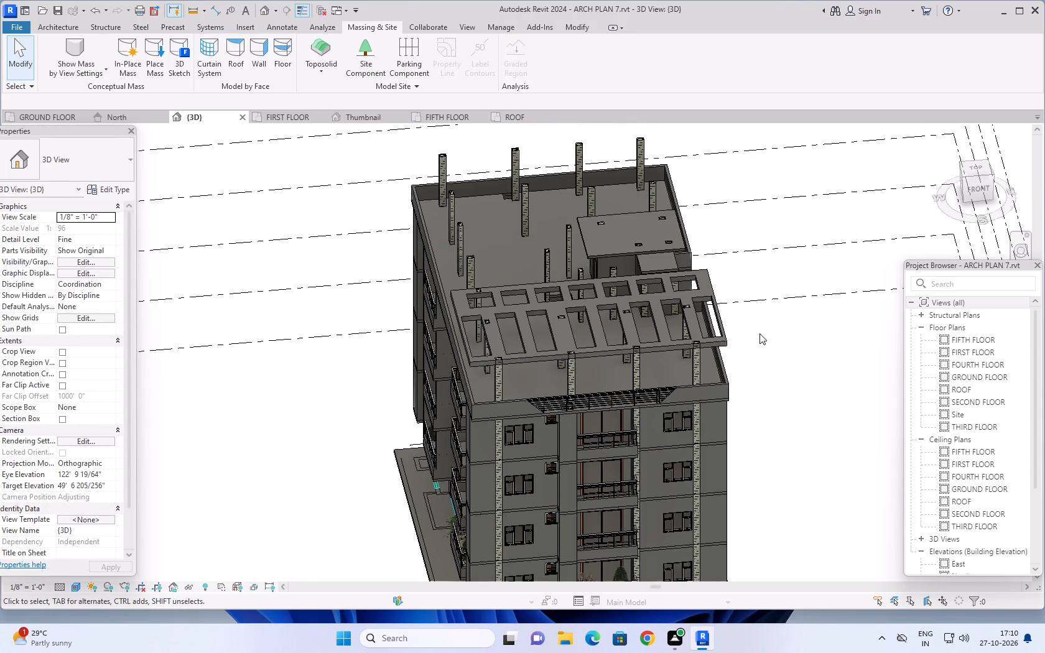
pyautogui.moveTo(748, 332); pyautogui.dragTo(779, 311, button='middle')
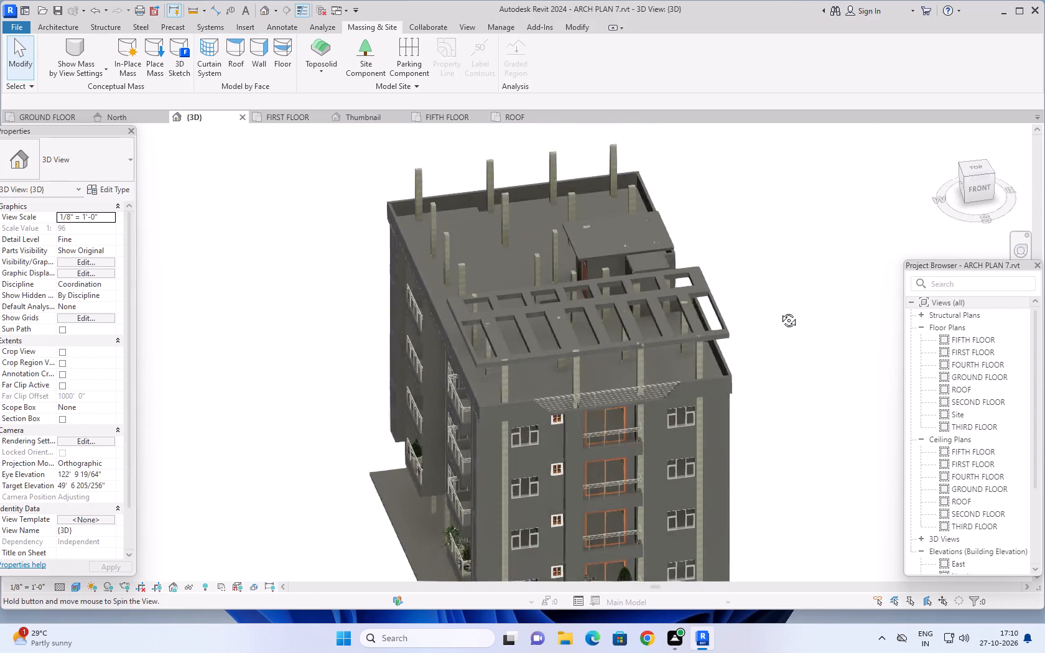
pyautogui.moveTo(779, 311); pyautogui.dragTo(824, 443, button='middle')
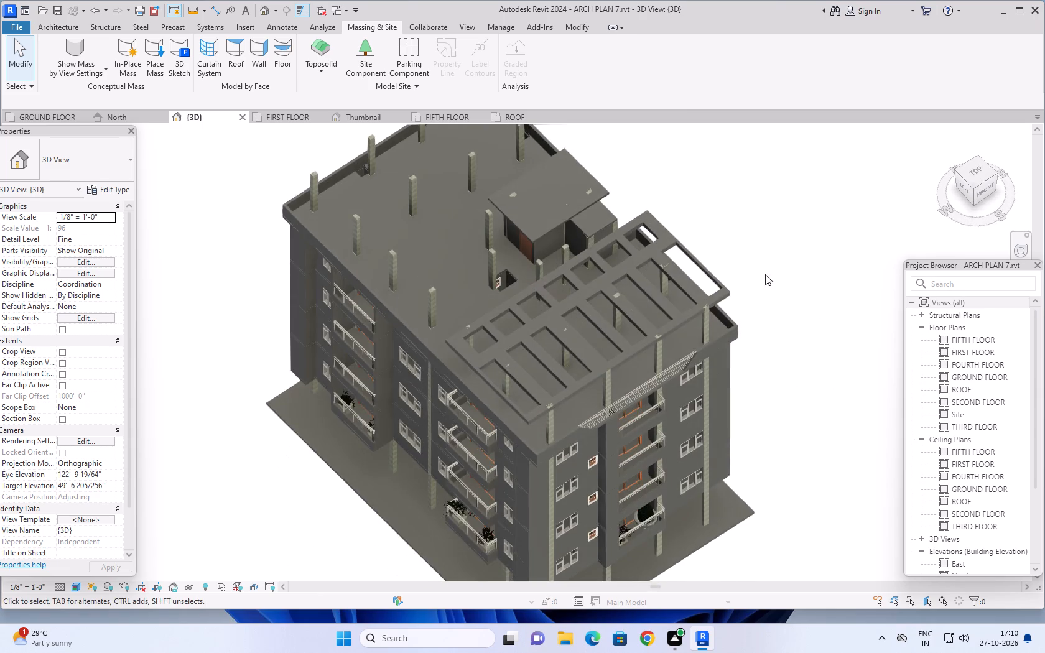
pyautogui.moveTo(745, 225); pyautogui.dragTo(791, 440, button='middle')
pyautogui.moveTo(724, 171); pyautogui.dragTo(784, 321, button='middle')
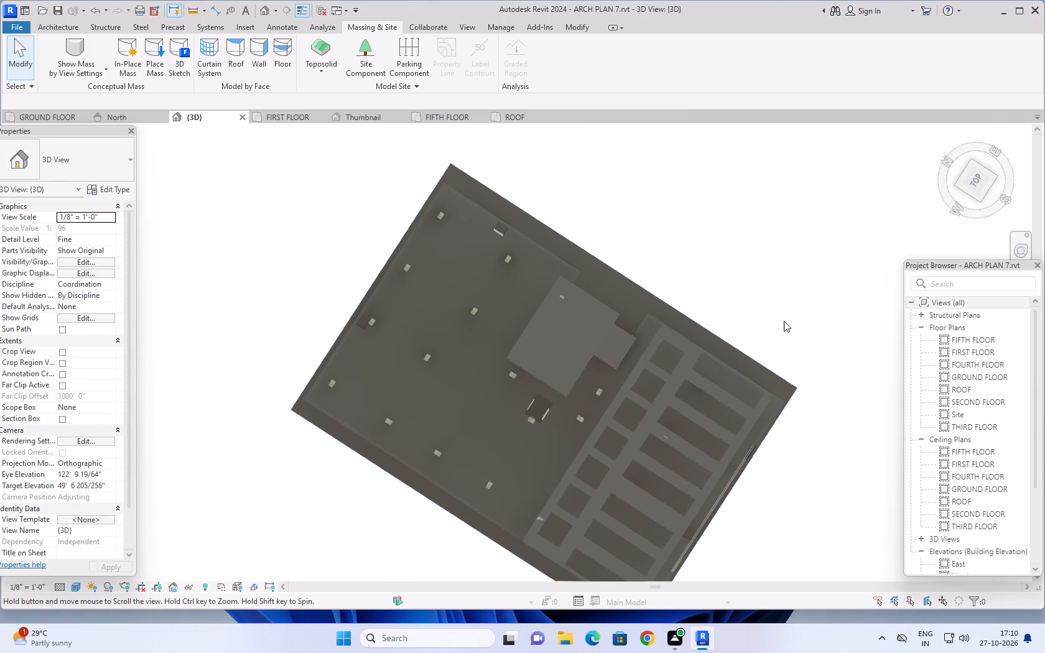
pyautogui.moveTo(717, 261); pyautogui.dragTo(797, 244, button='middle')
pyautogui.keyDown('shift'); pyautogui.moveTo(816, 285); pyautogui.dragTo(740, 260, button='middle'); pyautogui.keyUp('shift')
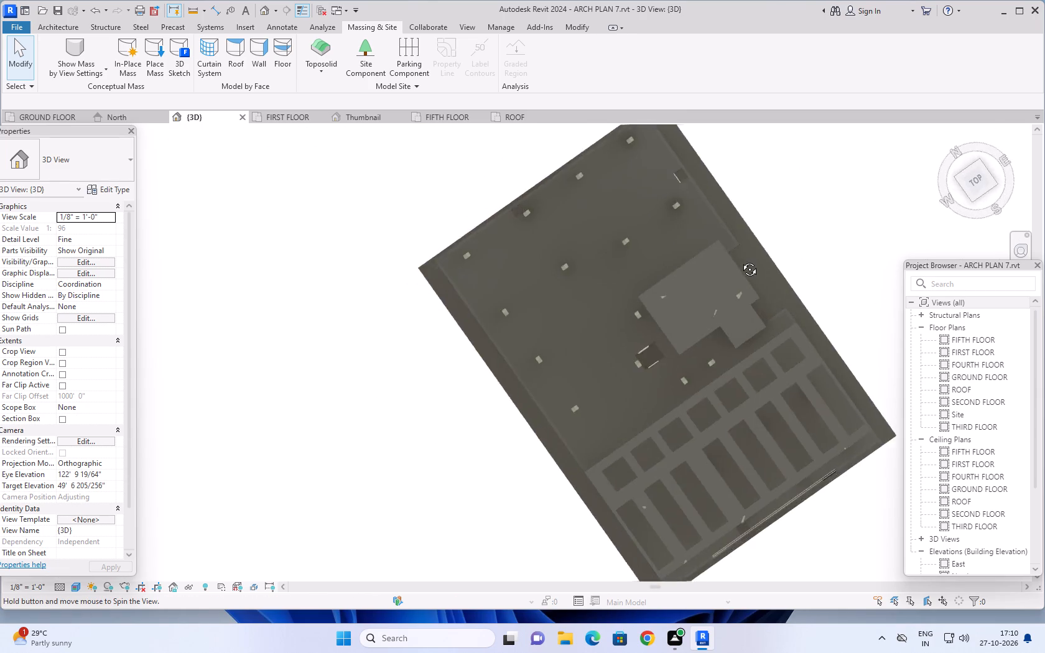
pyautogui.keyDown('shift'); pyautogui.moveTo(740, 260); pyautogui.dragTo(761, 170, button='middle'); pyautogui.keyUp('shift')
pyautogui.keyDown('shift'); pyautogui.moveTo(797, 276); pyautogui.dragTo(816, 216, button='middle'); pyautogui.keyUp('shift')
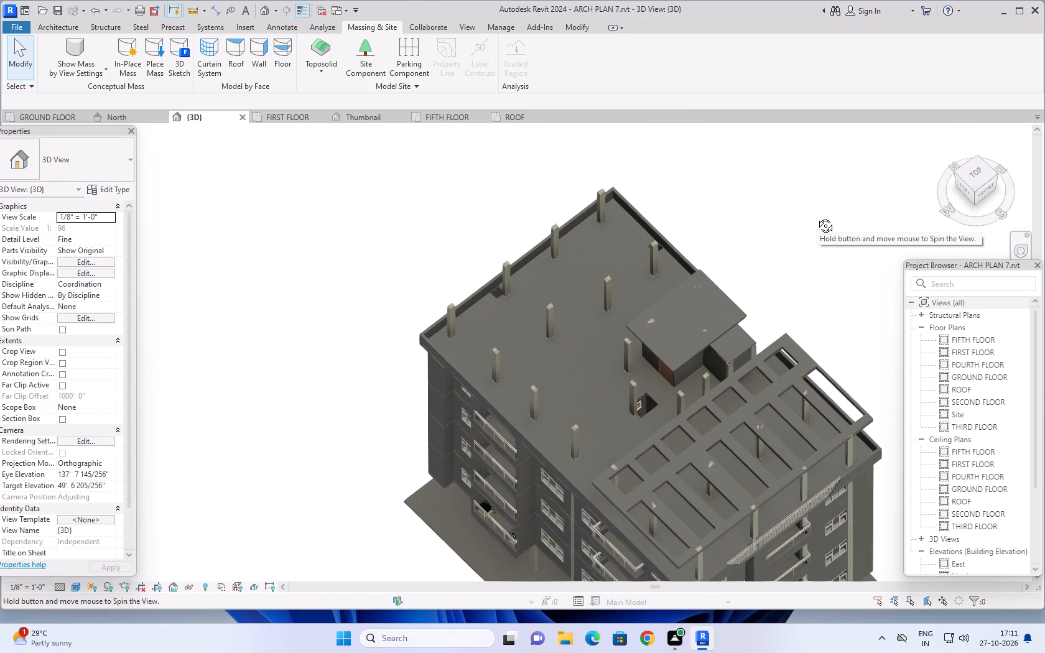
pyautogui.keyDown('shift'); pyautogui.moveTo(816, 216); pyautogui.dragTo(818, 216, button='middle'); pyautogui.keyUp('shift')
pyautogui.moveTo(811, 269); pyautogui.dragTo(793, 165, button='middle')
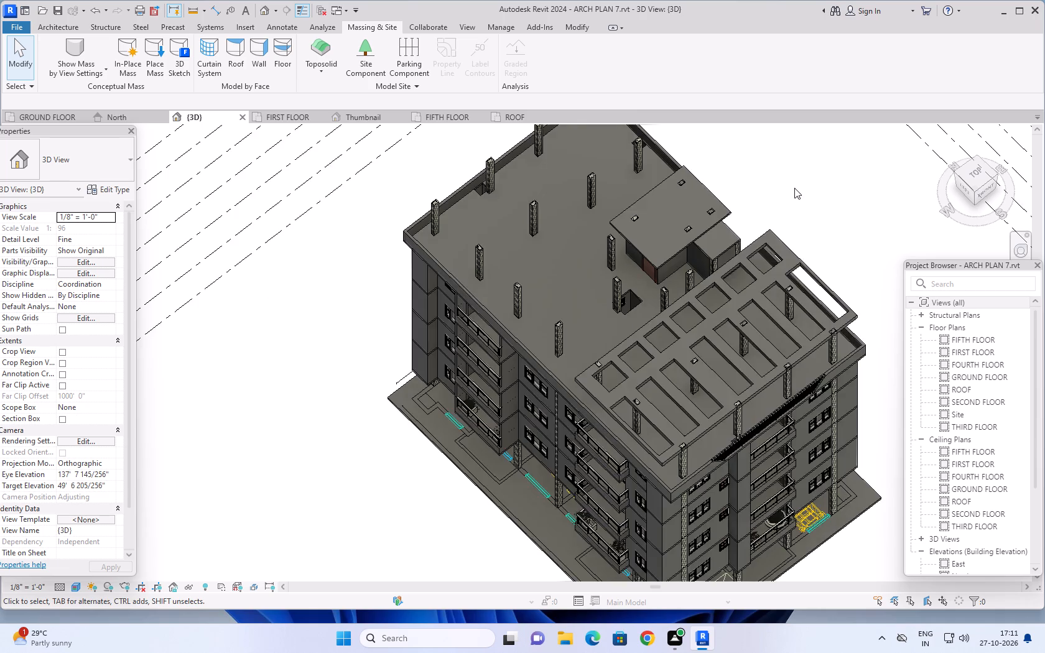
# Examine the pergola slab and the rooftop from front, oblique and high angles in the 3D view.
pyautogui.keyDown('shift'); pyautogui.moveTo(794, 188); pyautogui.dragTo(676, 164, button='middle'); pyautogui.keyUp('shift')
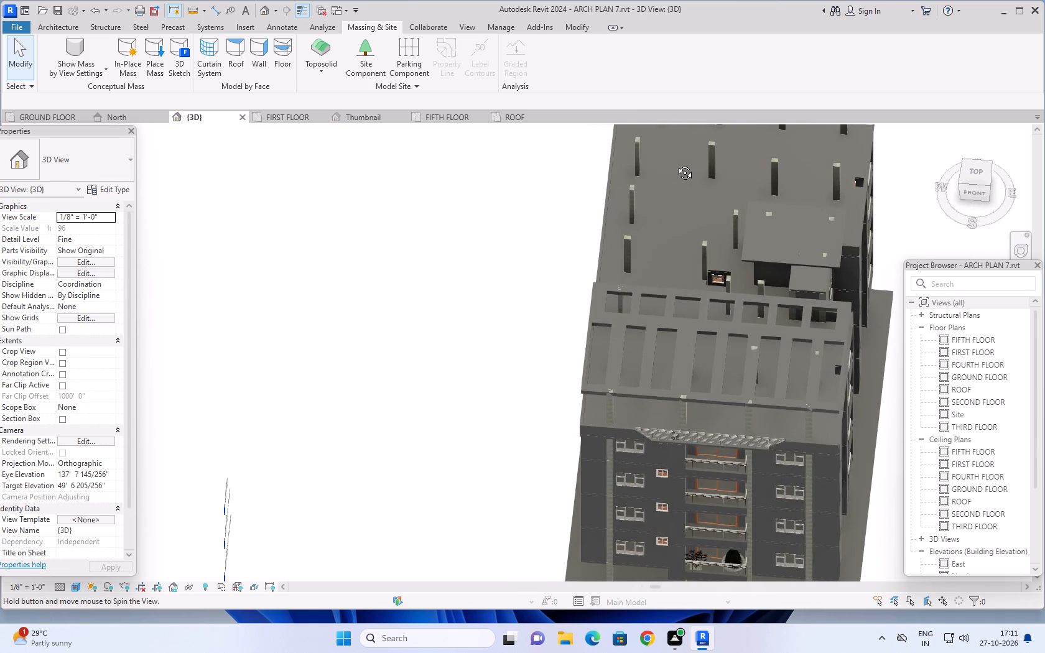
pyautogui.keyDown('shift'); pyautogui.moveTo(676, 164); pyautogui.dragTo(746, 193, button='middle'); pyautogui.keyUp('shift')
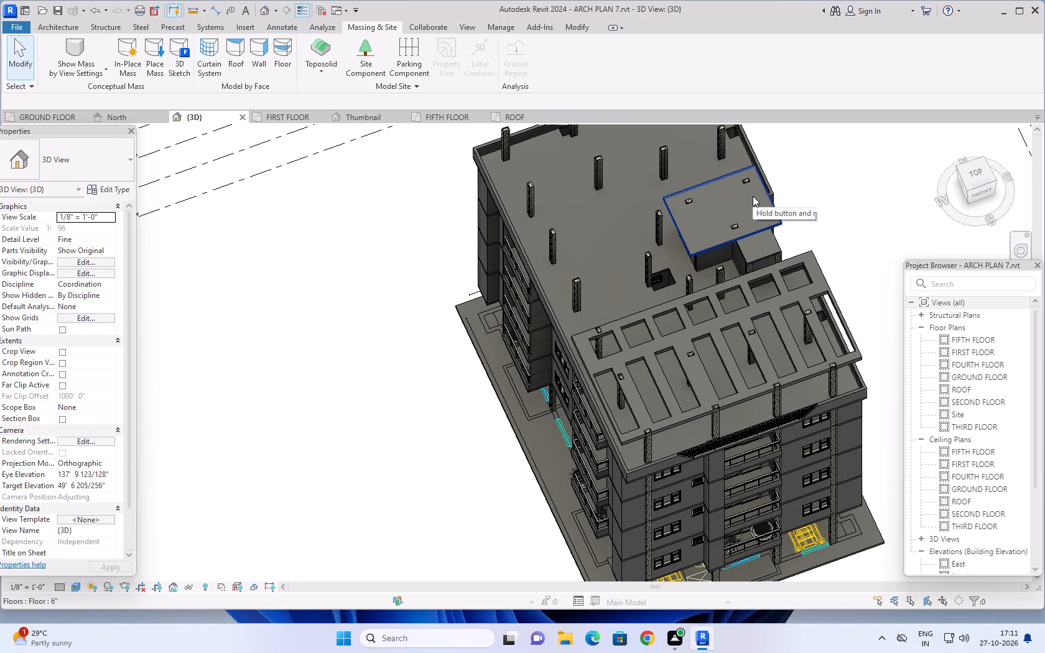
pyautogui.moveTo(870, 228); pyautogui.dragTo(841, 241, button='middle')
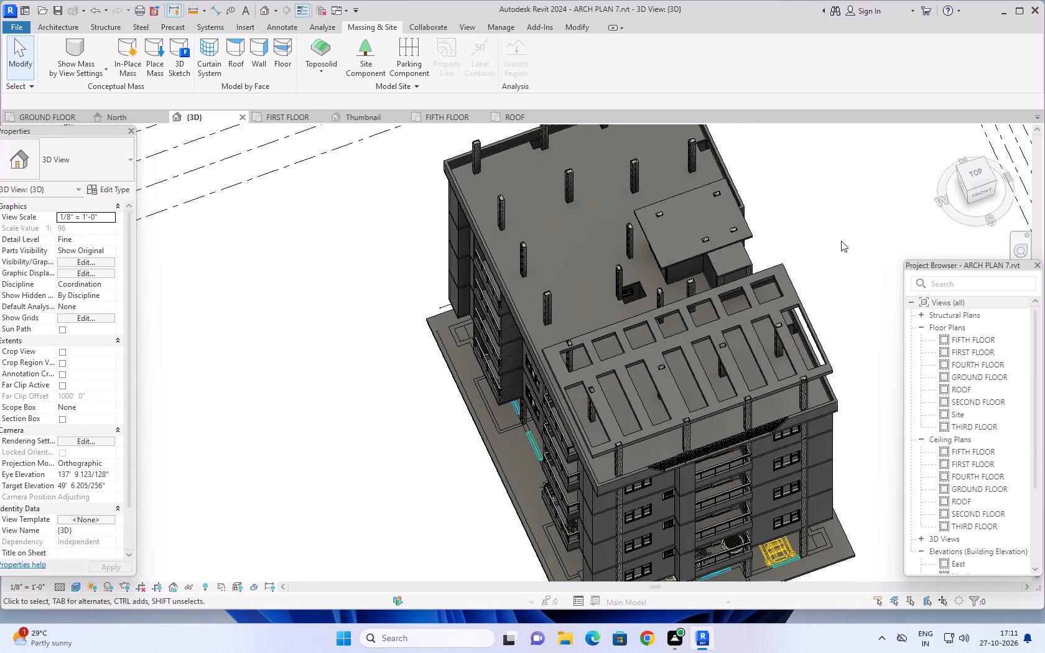
pyautogui.moveTo(833, 238); pyautogui.dragTo(795, 216, button='middle')
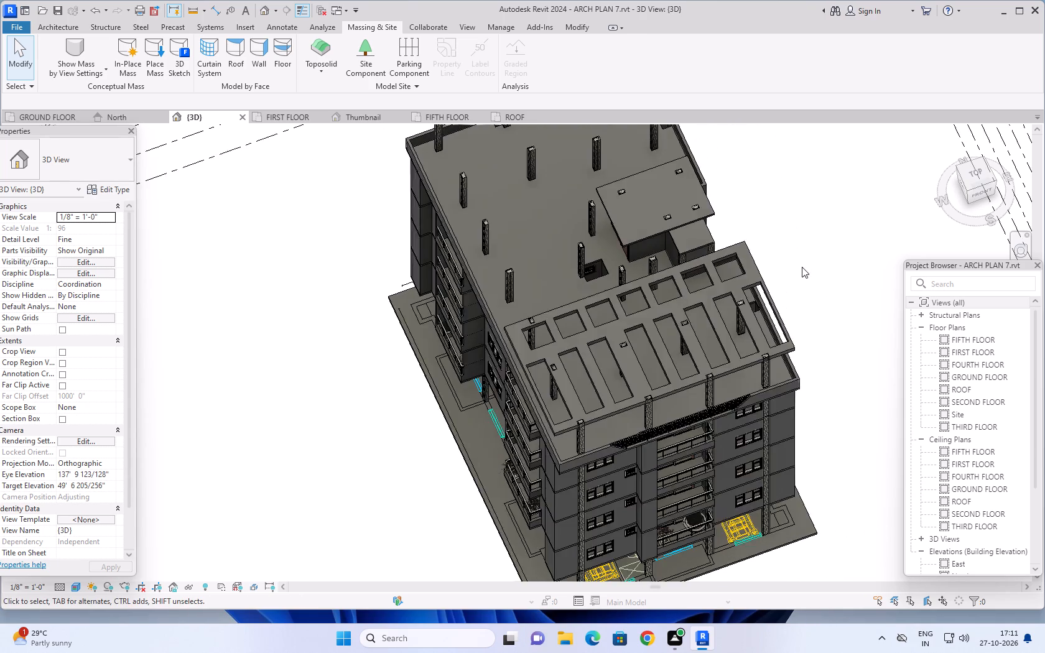
pyautogui.moveTo(801, 265); pyautogui.dragTo(781, 282, button='middle')
pyautogui.moveTo(779, 289); pyautogui.dragTo(795, 203, button='middle')
pyautogui.scroll(1, 781, 275)
pyautogui.moveTo(778, 271); pyautogui.dragTo(770, 210, button='middle')
# Undo the pergola slab's two added end openings and its change to the 12" floor type, back into its earlier boundary sketch.
pyautogui.click(711, 313)
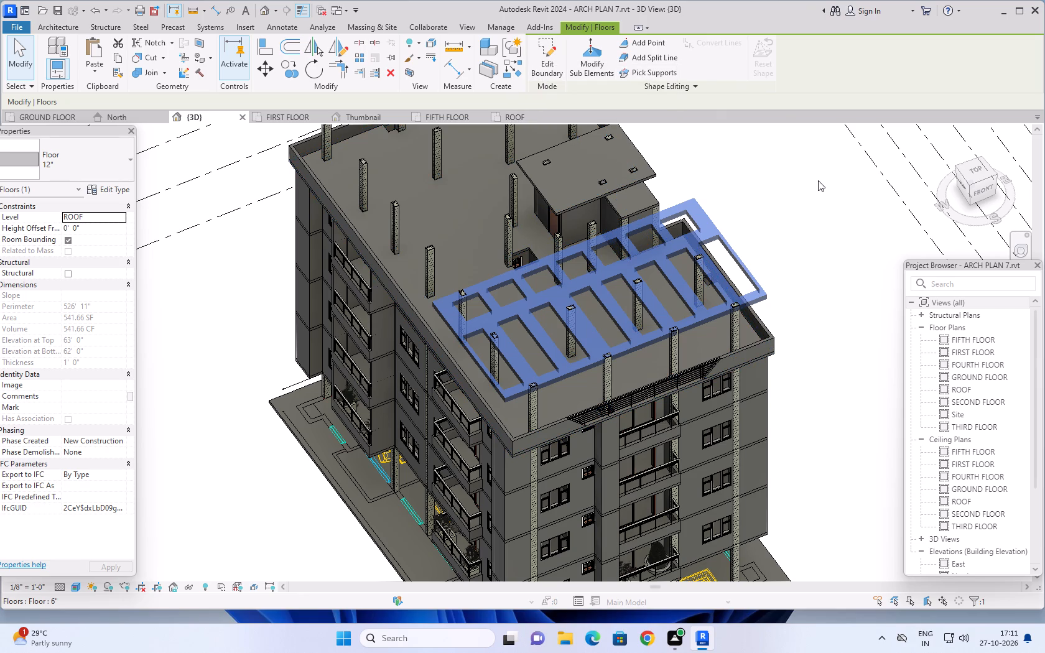
pyautogui.hotkey('ctrl', 'z')
pyautogui.hotkey('ctrl', 'z')
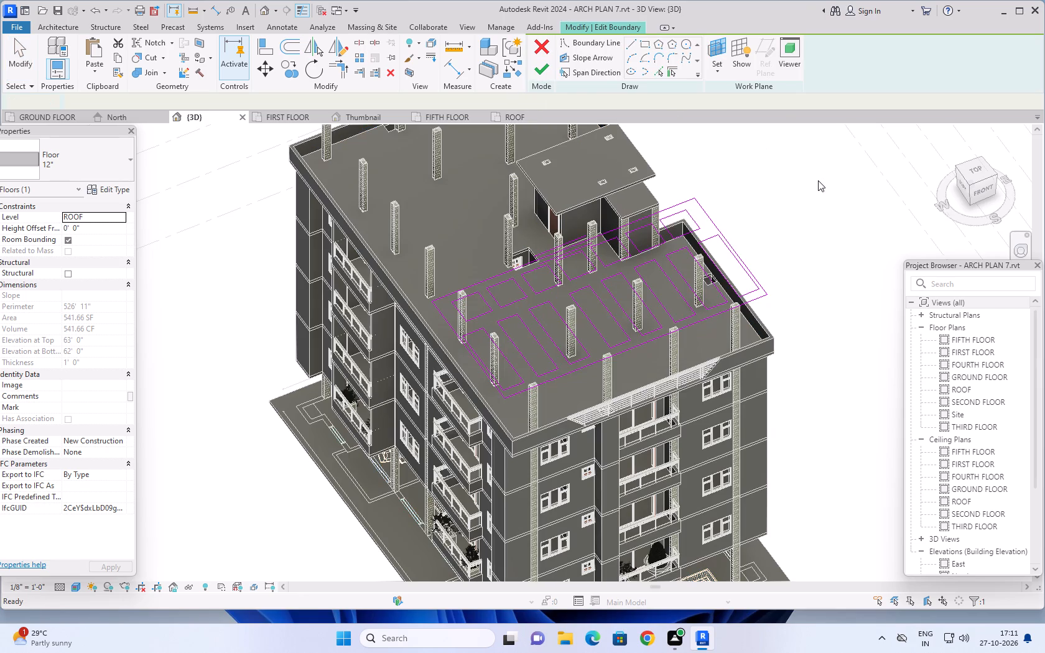
pyautogui.hotkey('ctrl', 'z')
pyautogui.hotkey('ctrl', 'z')
pyautogui.hotkey('ctrl', 'z')
pyautogui.hotkey('ctrl', 'z')
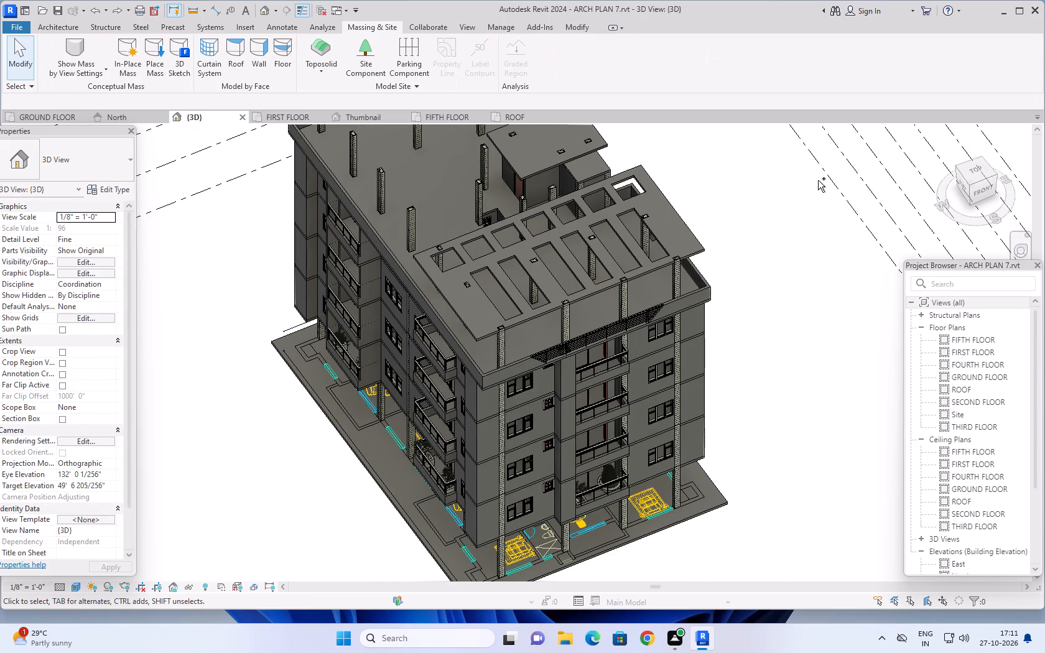
pyautogui.hotkey('ctrl', 'z')
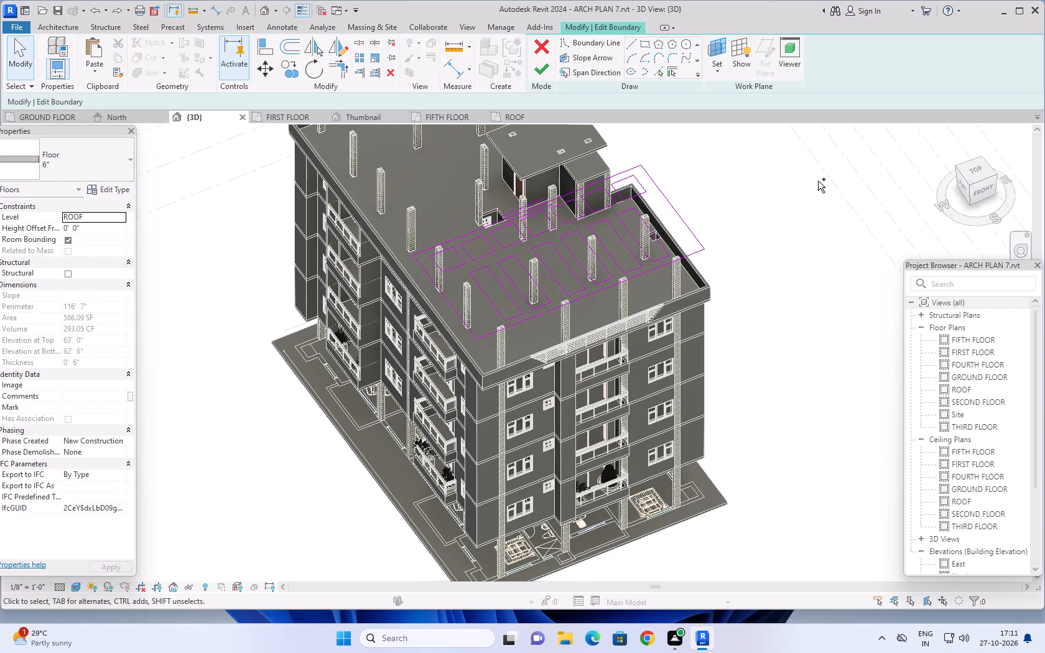
pyautogui.hotkey('ctrl', 'z')
pyautogui.hotkey('ctrl', 'z')
pyautogui.hotkey('ctrl', 'z')
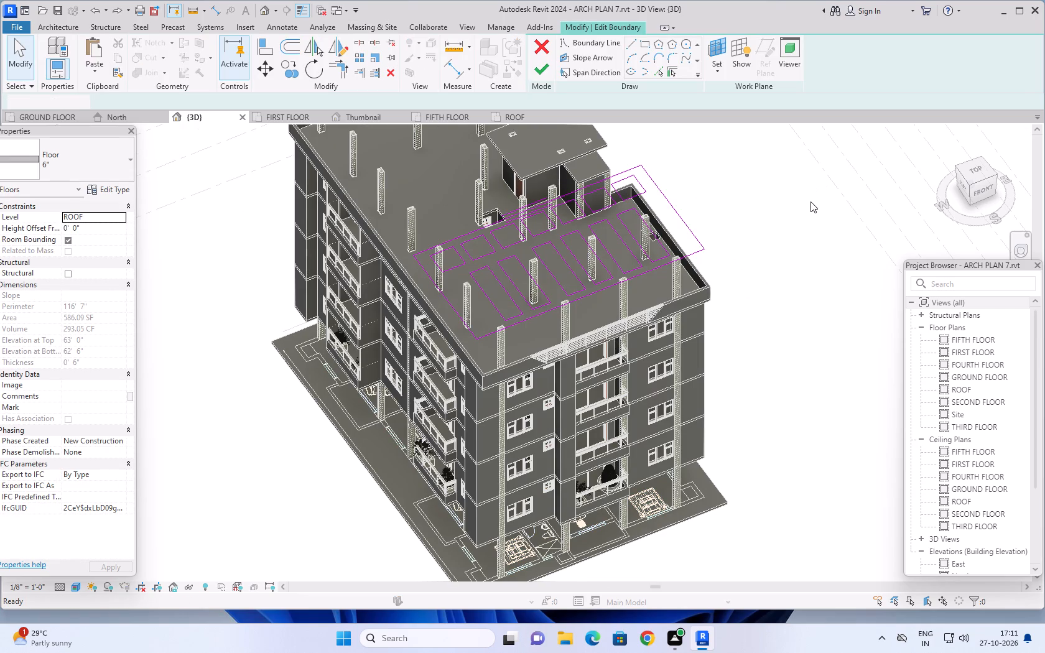
# Undo all the long and square openings in the pergola slab's boundary sketch, back to the plain outer rectangle.
pyautogui.scroll(-1, 784, 227)
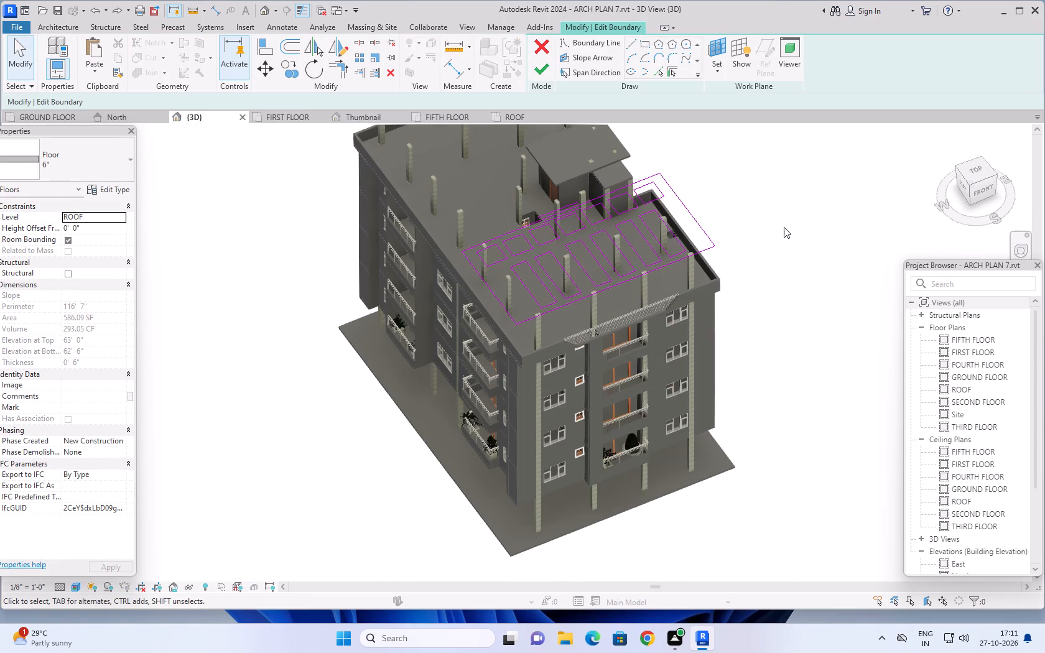
pyautogui.moveTo(783, 228); pyautogui.dragTo(765, 356, button='middle')
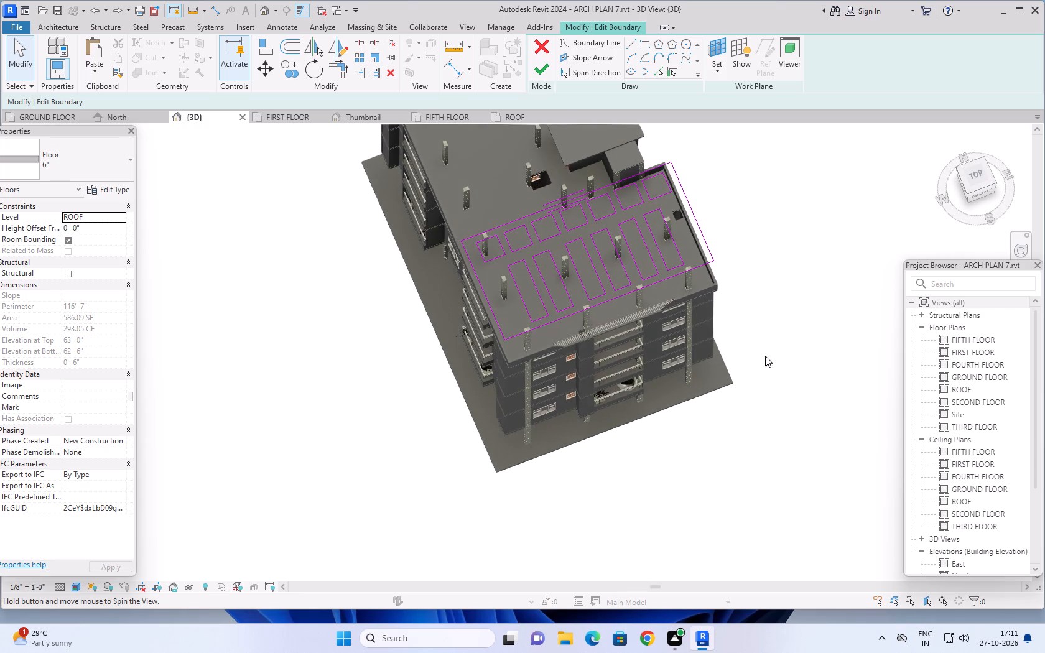
pyautogui.hotkey('ctrl', 'z')
pyautogui.hotkey('ctrl', 'z')
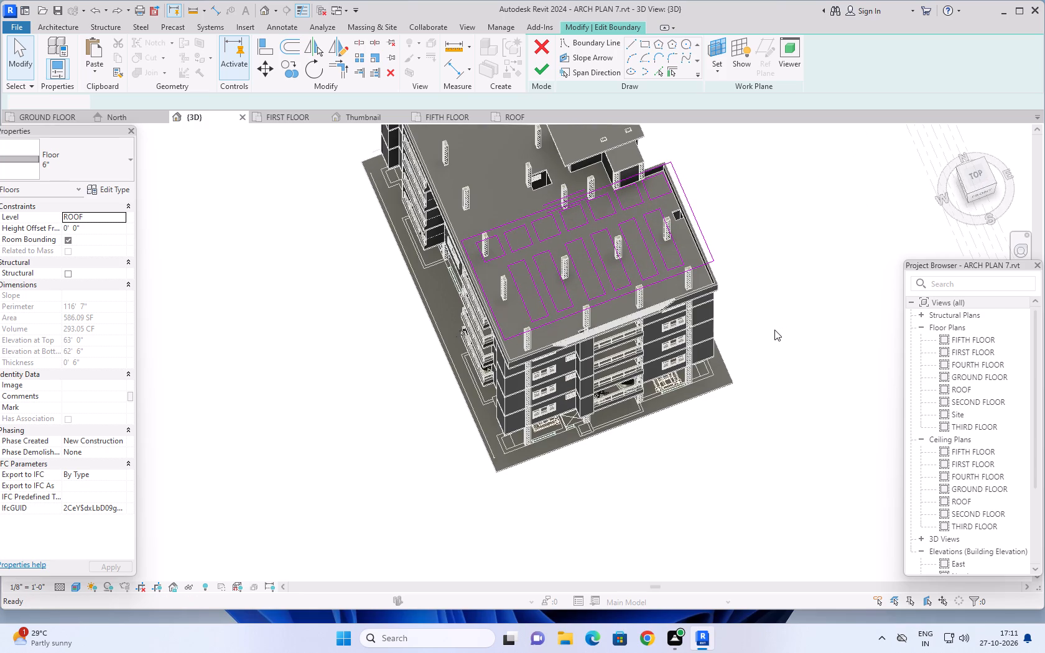
pyautogui.hotkey('ctrl', 'z')
pyautogui.hotkey('ctrl', 'z')
pyautogui.hotkey('ctrl', 'z')
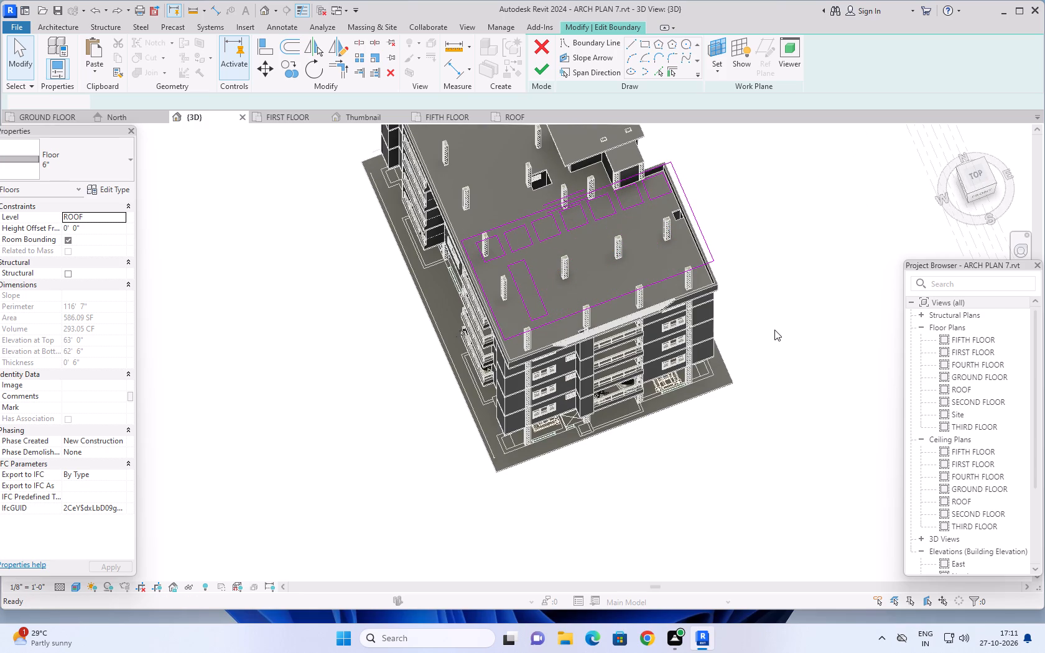
pyautogui.hotkey('ctrl', 'z')
pyautogui.hotkey('ctrl', 'z')
pyautogui.hotkey('ctrl', 'z')
pyautogui.hotkey('ctrl', 'z')
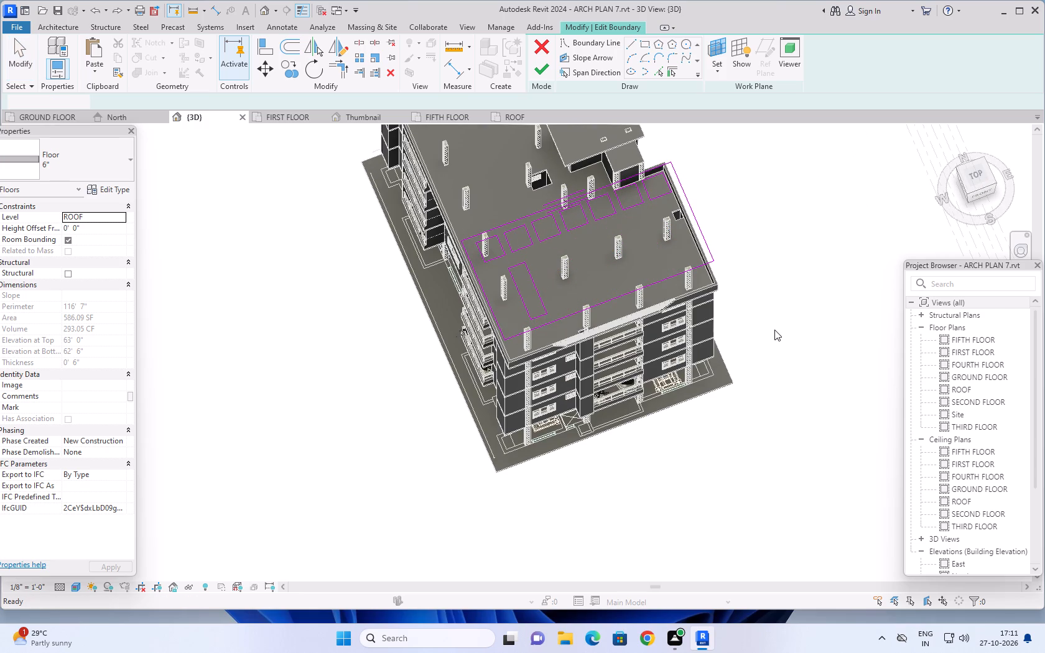
pyautogui.hotkey('ctrl', 'z')
pyautogui.hotkey('ctrl', 'z')
pyautogui.hotkey('ctrl', 'z')
pyautogui.hotkey('ctrl', 'z')
pyautogui.hotkey('ctrl', 'z')
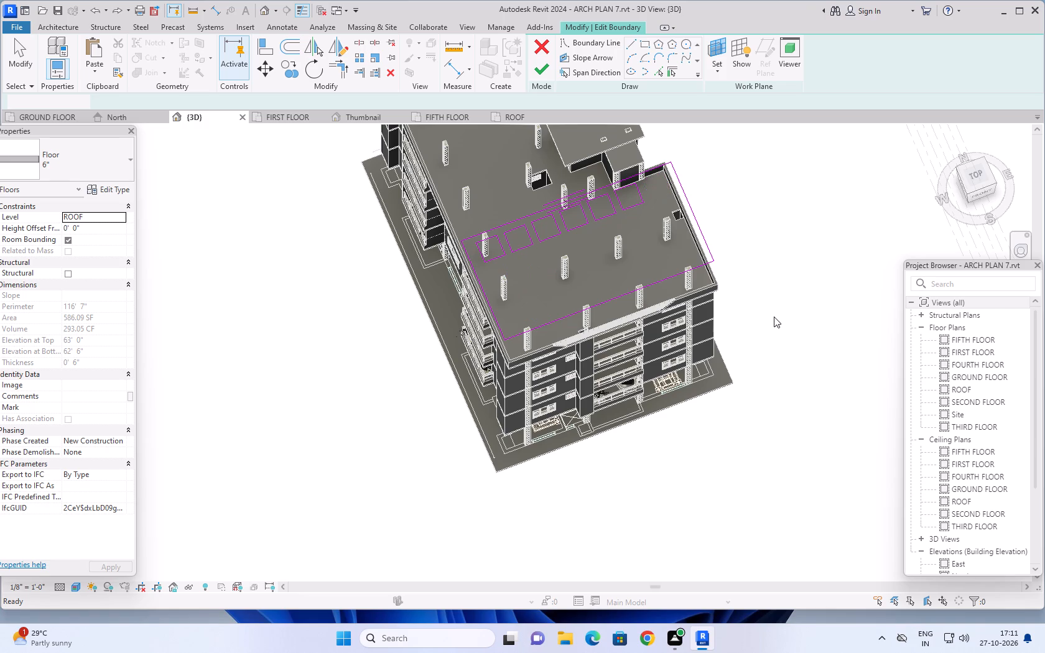
pyautogui.press('z')
pyautogui.hotkey('ctrl', 'z')
pyautogui.hotkey('ctrl', 'z')
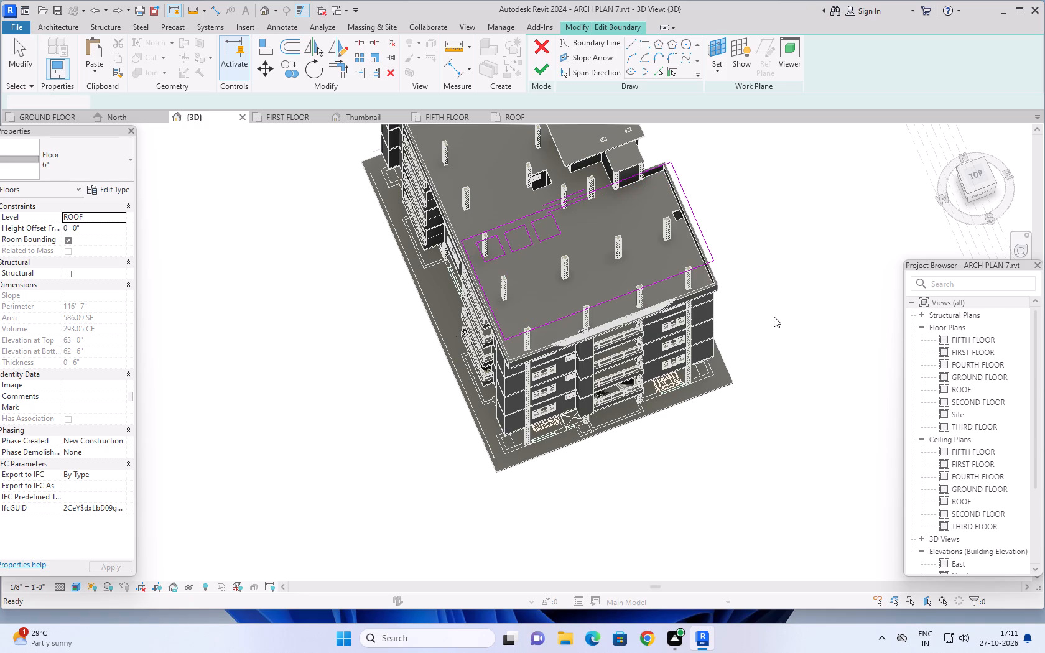
pyautogui.hotkey('ctrl', 'z')
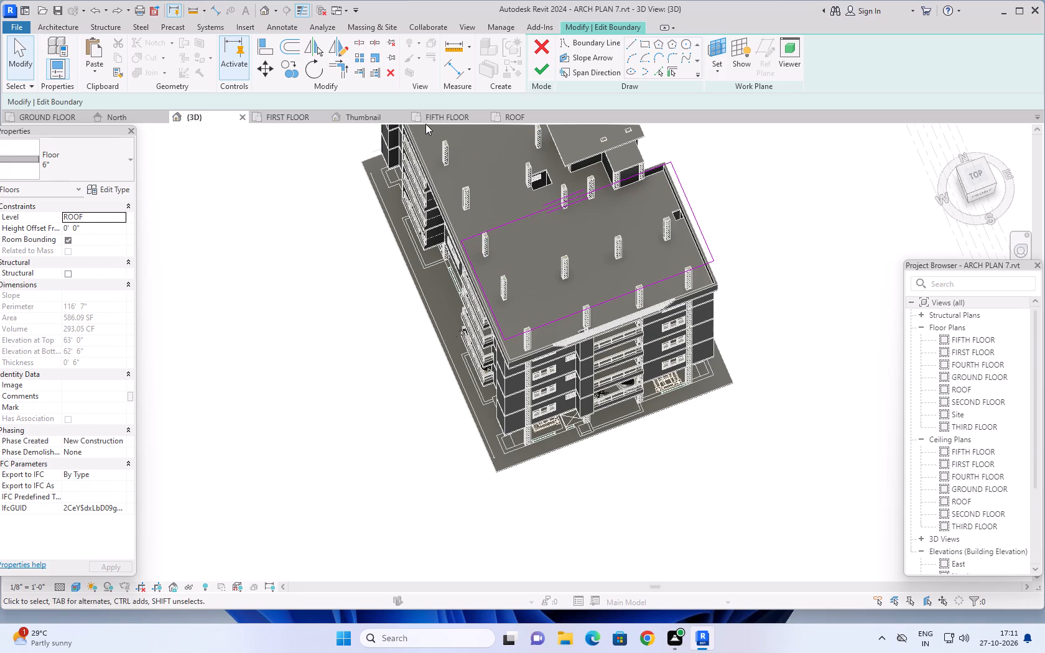
# In the FIFTH FLOOR plan, align the pergola boundary's north edge with the north face of the westernmost column in the row south of it.
pyautogui.click(448, 114)
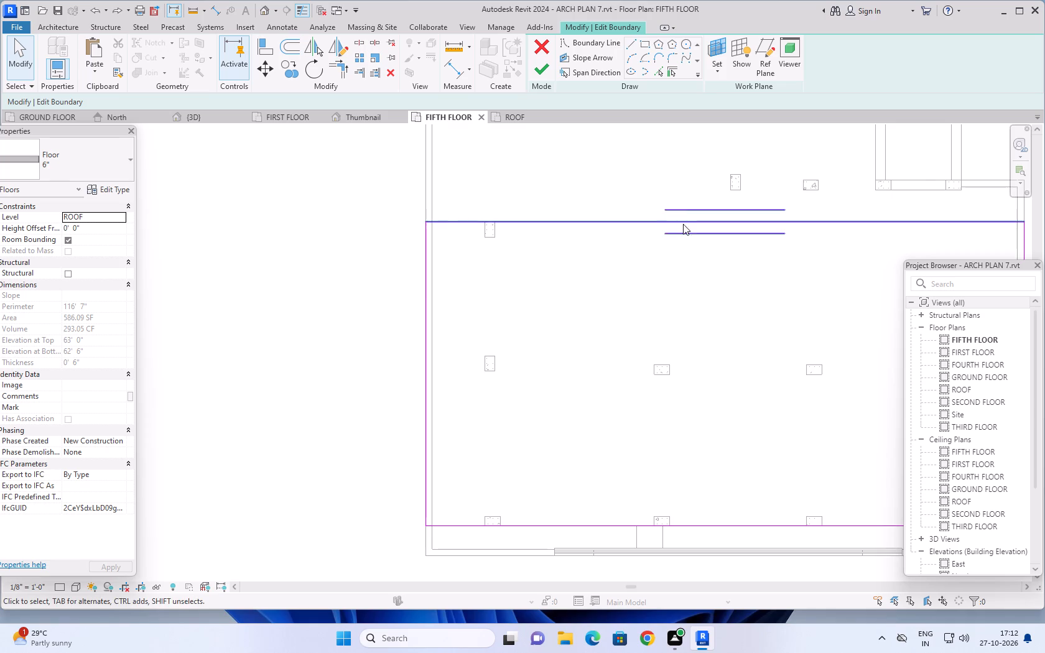
pyautogui.scroll(-4, 685, 247)
pyautogui.moveTo(674, 267); pyautogui.dragTo(555, 277, button='middle')
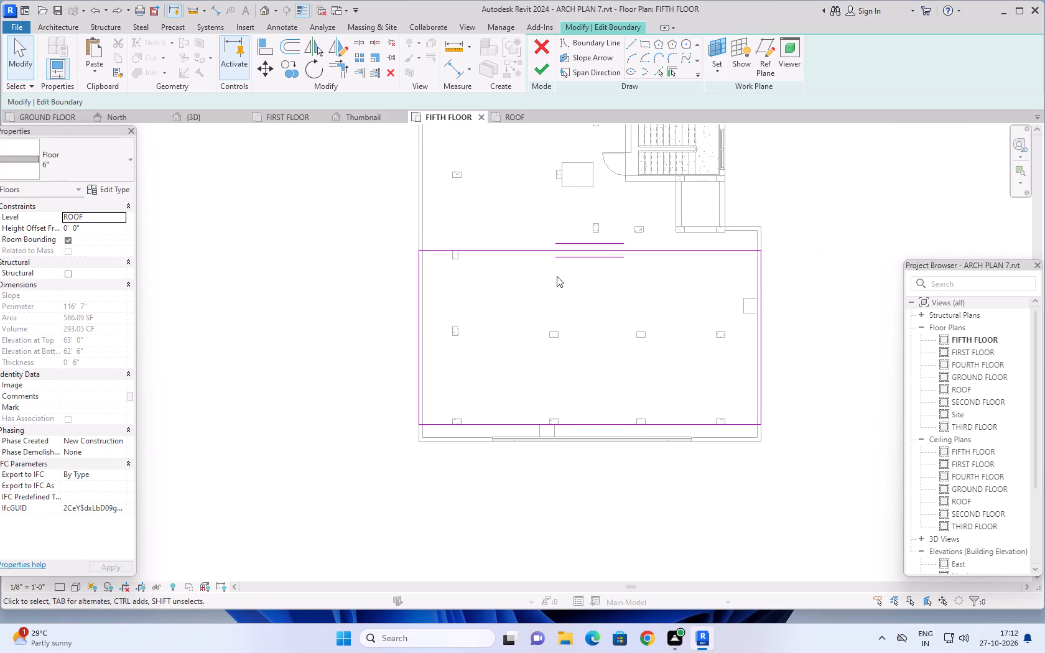
pyautogui.click(267, 46)
pyautogui.scroll(9, 460, 285)
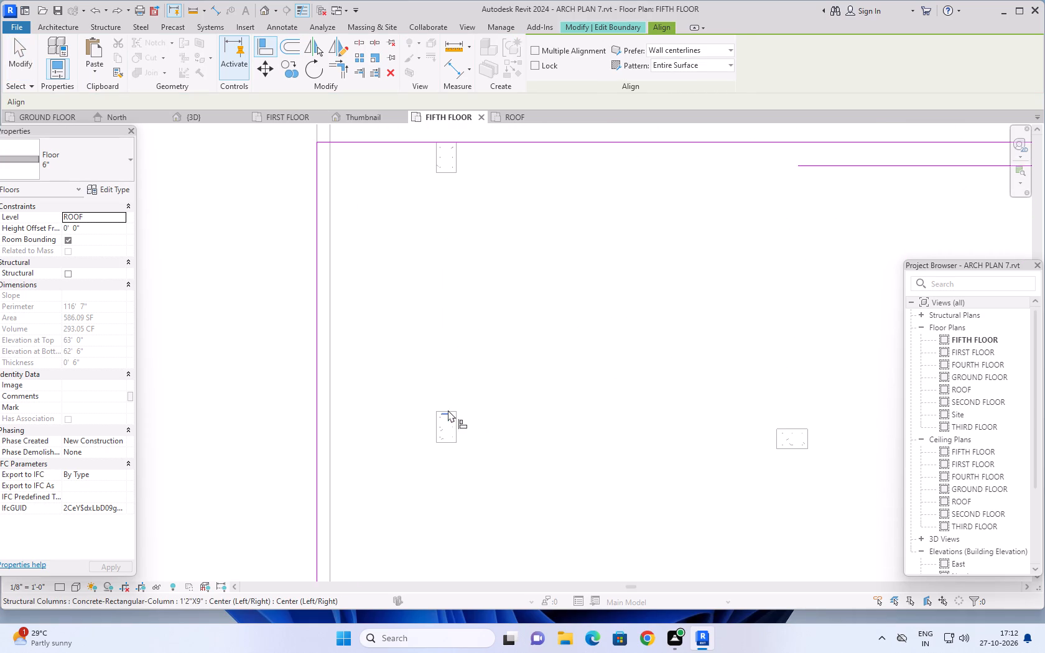
pyautogui.click(450, 409)
pyautogui.scroll(4, 463, 399)
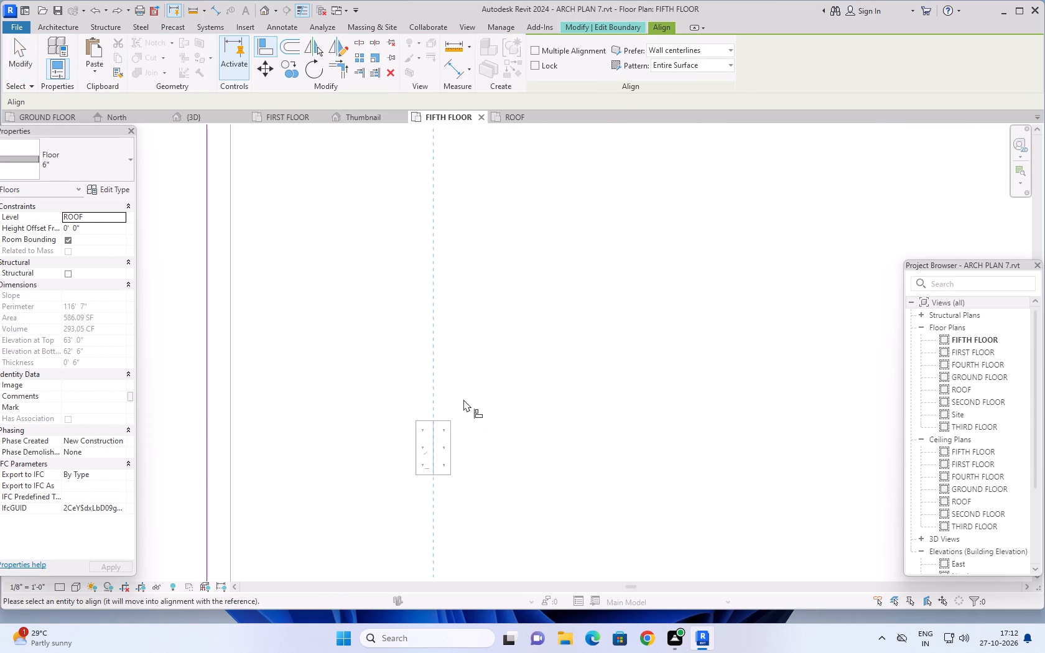
pyautogui.click(496, 400)
pyautogui.click(442, 423)
pyautogui.scroll(-2, 544, 308)
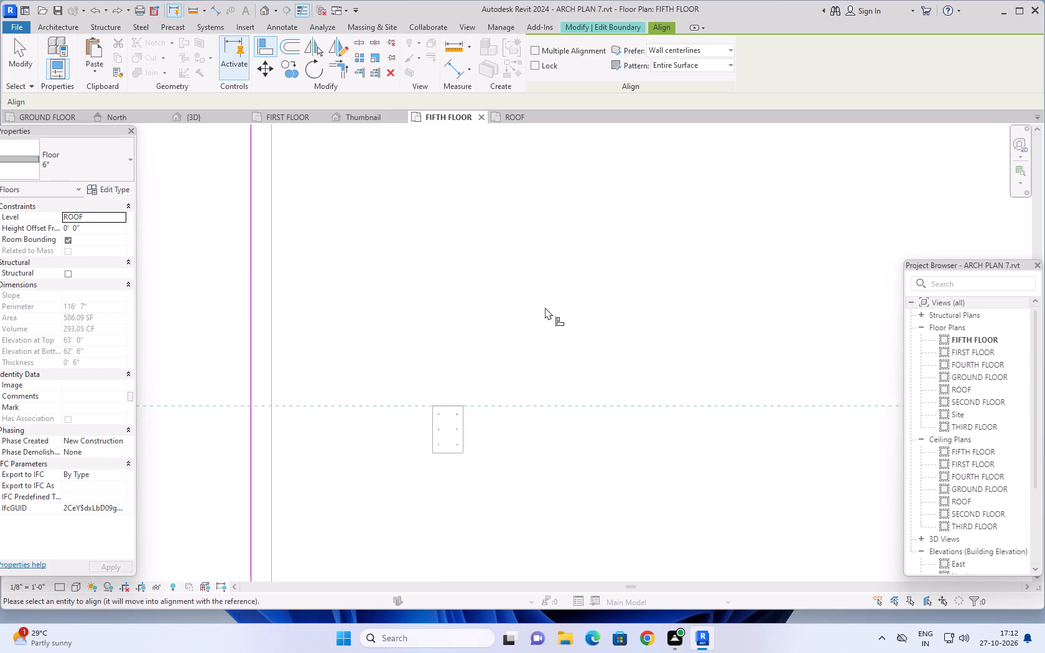
pyautogui.scroll(-2, 545, 307)
pyautogui.moveTo(560, 276); pyautogui.dragTo(527, 414, button='middle')
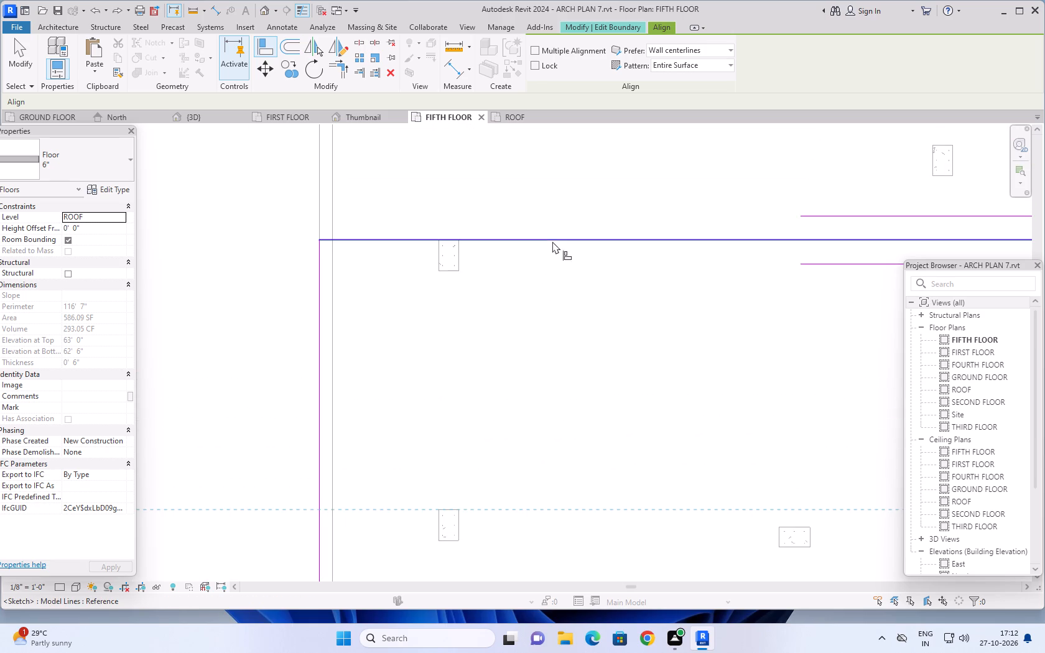
pyautogui.click(554, 226)
pyautogui.click(552, 238)
pyautogui.click(518, 430)
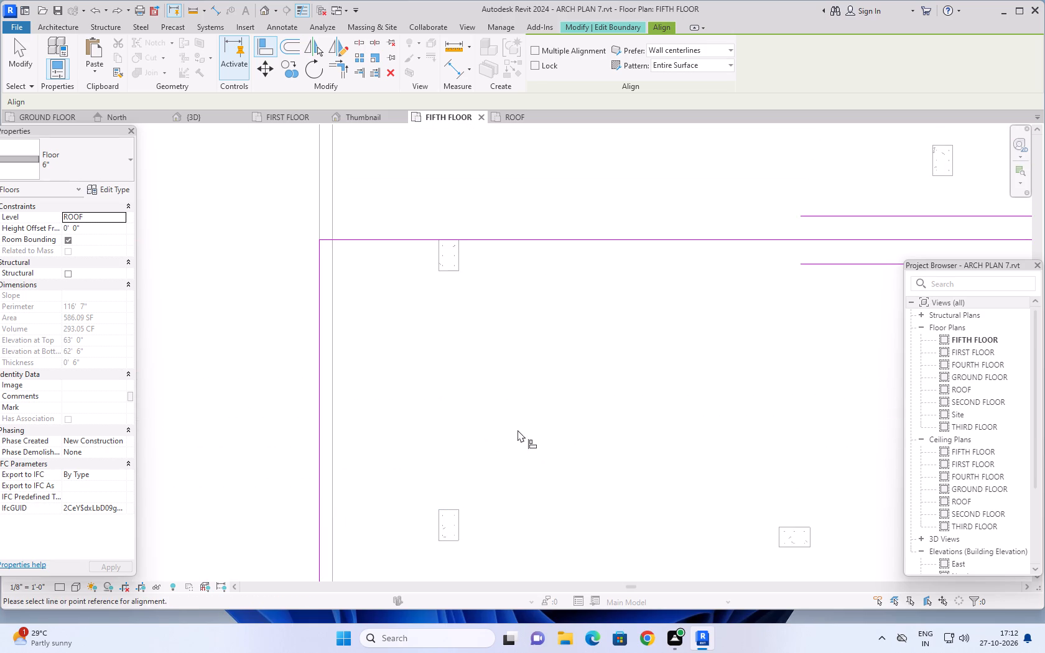
pyautogui.scroll(3, 445, 511)
pyautogui.click(445, 508)
pyautogui.scroll(-2, 539, 178)
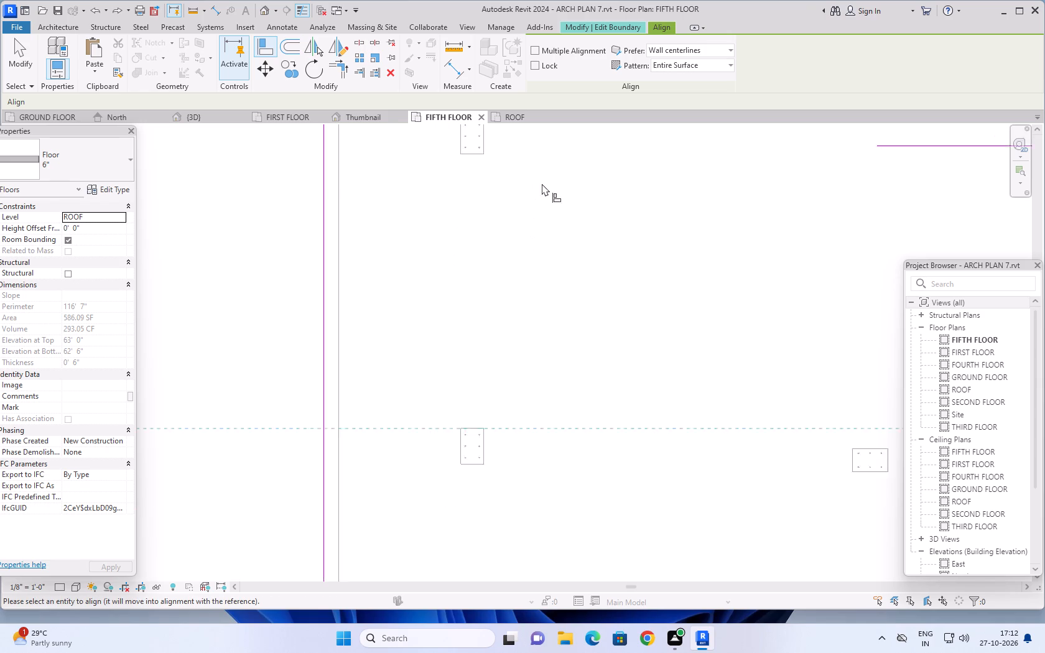
pyautogui.scroll(-3, 542, 183)
pyautogui.moveTo(547, 187); pyautogui.dragTo(526, 246, button='middle')
pyautogui.click(544, 200)
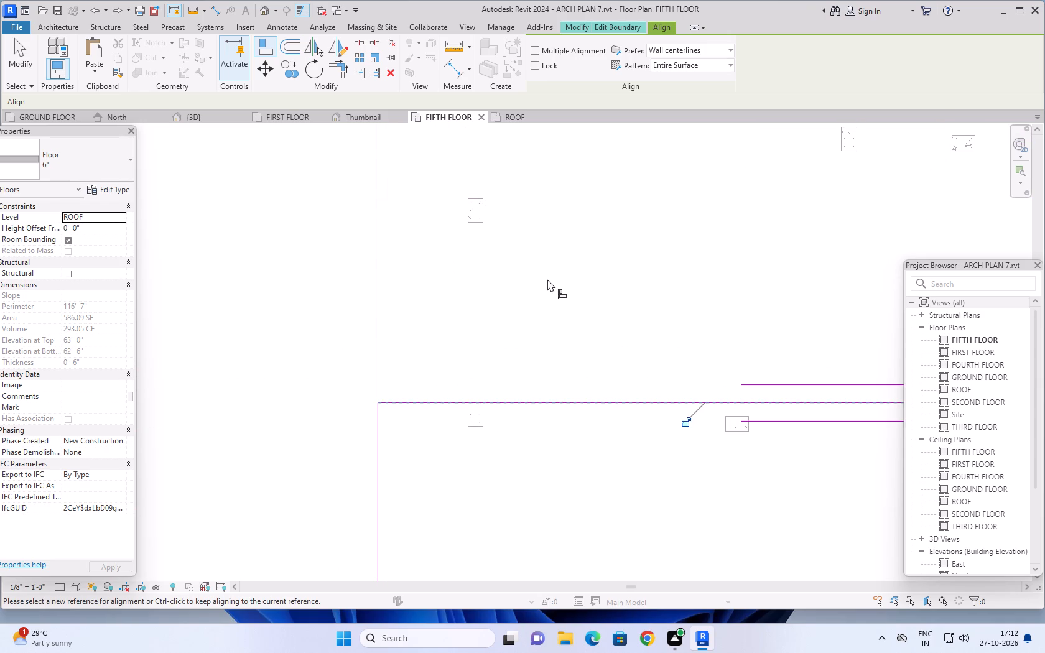
# Sketch a narrow rectangular opening about 10'-3" long and 10" wide just inside the pergola boundary's west edge.
pyautogui.scroll(-5, 549, 284)
pyautogui.moveTo(585, 297); pyautogui.dragTo(496, 264, button='middle')
pyautogui.scroll(-2, 506, 251)
pyautogui.moveTo(572, 230); pyautogui.dragTo(521, 248, button='middle')
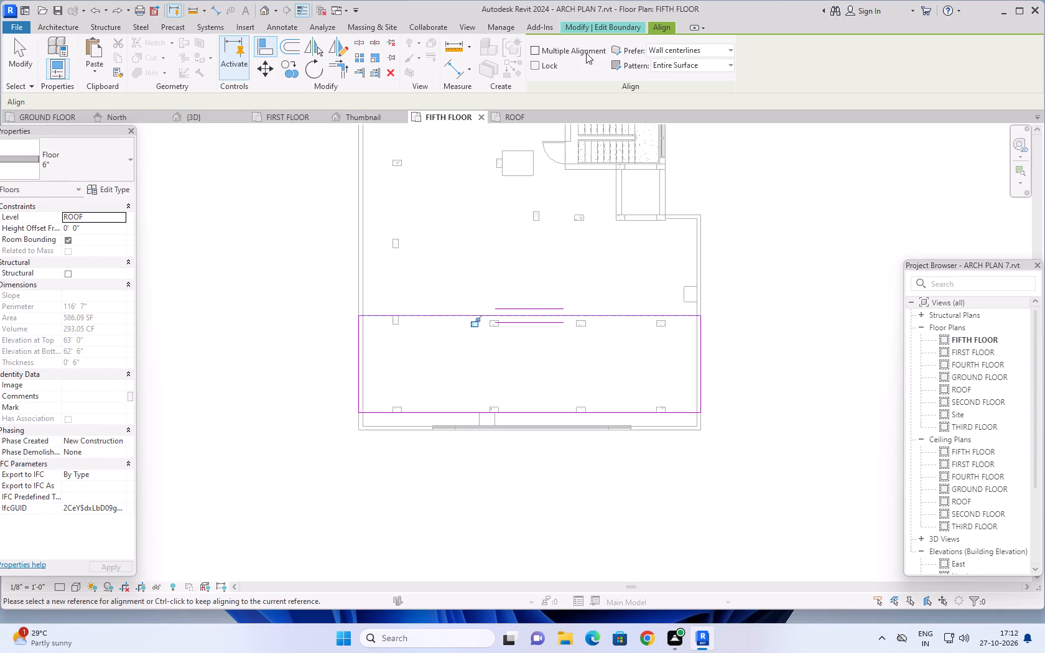
pyautogui.click(629, 27)
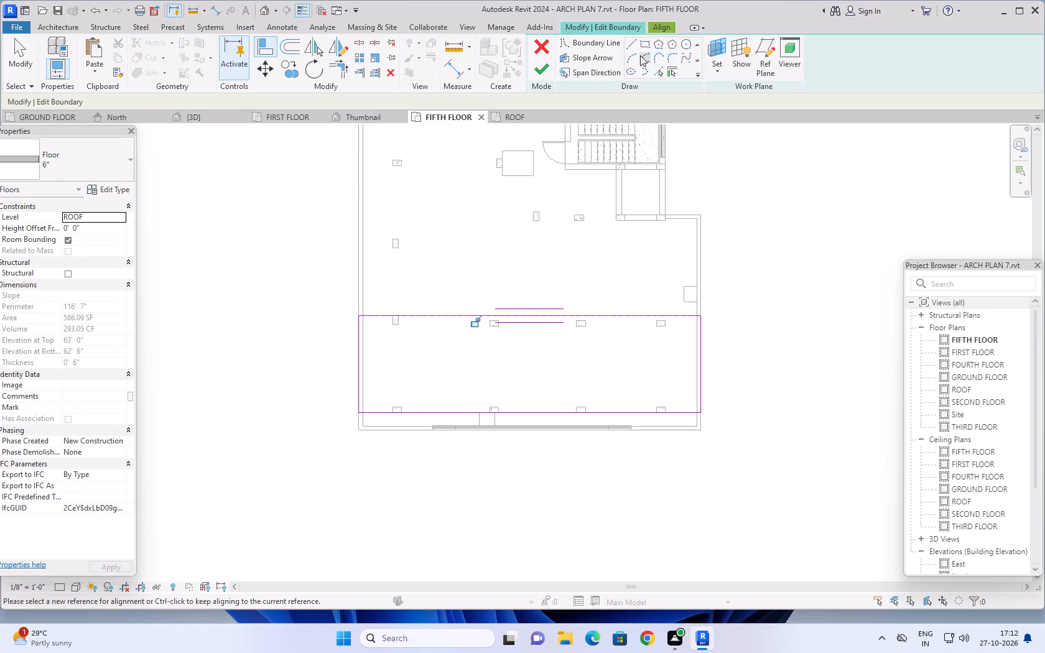
pyautogui.click(646, 43)
pyautogui.scroll(-1, 381, 350)
pyautogui.moveTo(380, 353); pyautogui.dragTo(379, 342, button='middle')
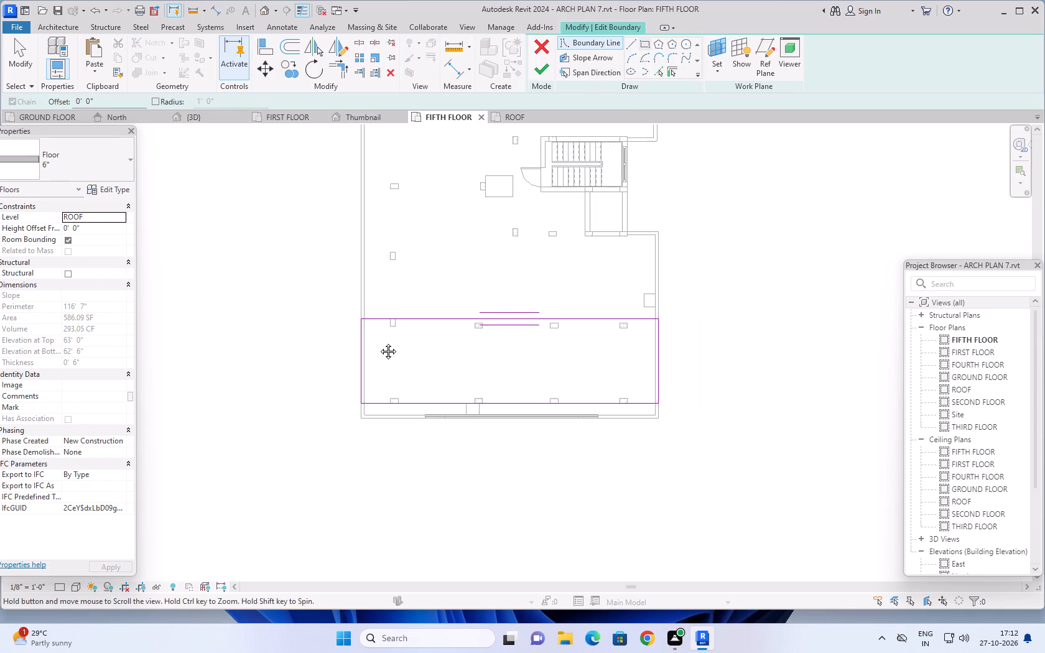
pyautogui.moveTo(379, 342); pyautogui.dragTo(379, 308, button='middle')
pyautogui.scroll(3, 383, 295)
pyautogui.moveTo(381, 295); pyautogui.dragTo(393, 276, button='middle')
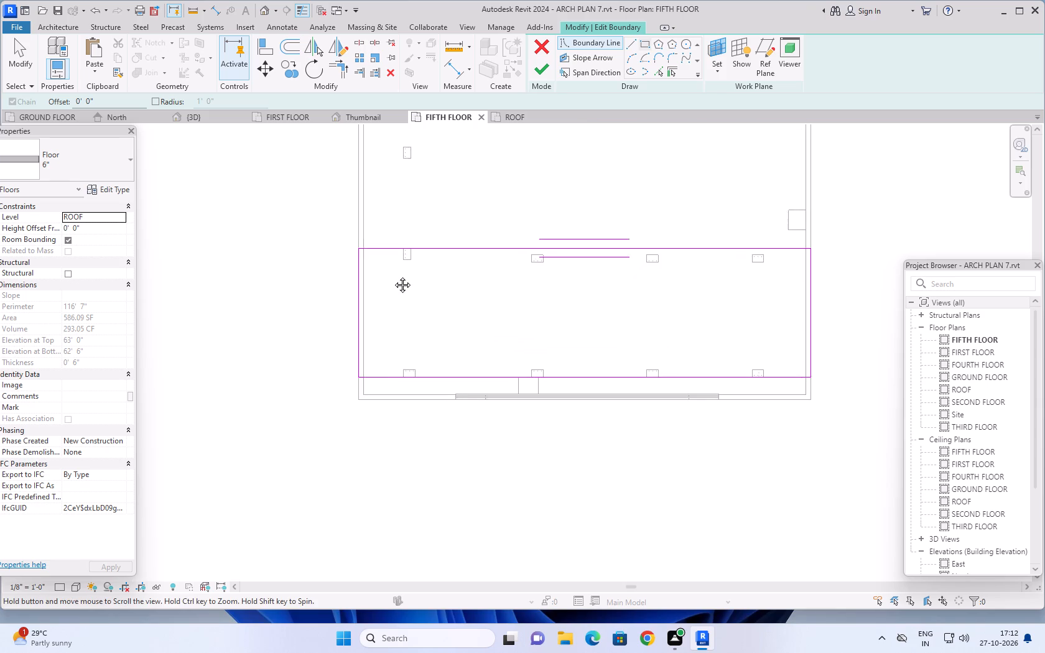
pyautogui.moveTo(393, 276); pyautogui.dragTo(400, 258, button='middle')
pyautogui.scroll(7, 369, 250)
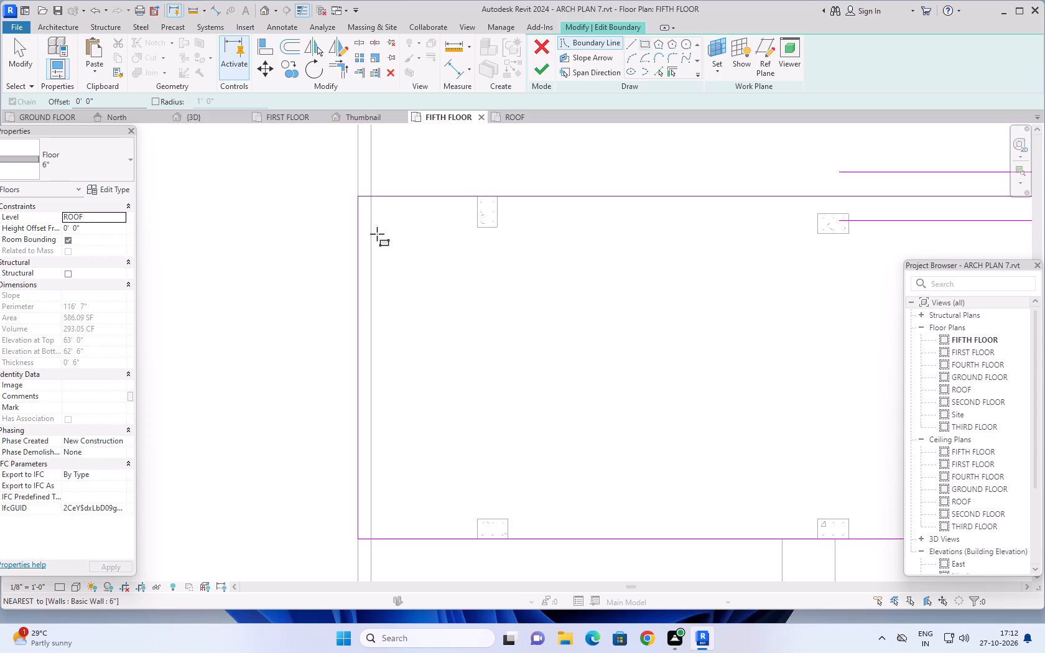
pyautogui.click(378, 236)
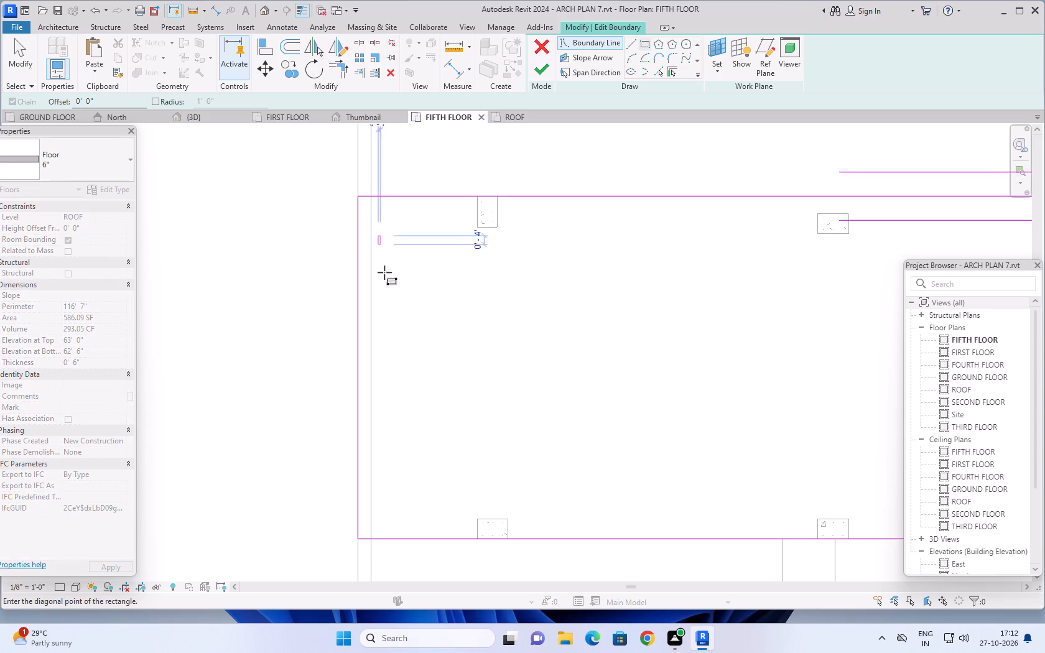
pyautogui.click(401, 508)
pyautogui.scroll(-4, 459, 437)
pyautogui.moveTo(499, 417); pyautogui.dragTo(464, 402, button='middle')
pyautogui.press('Escape')
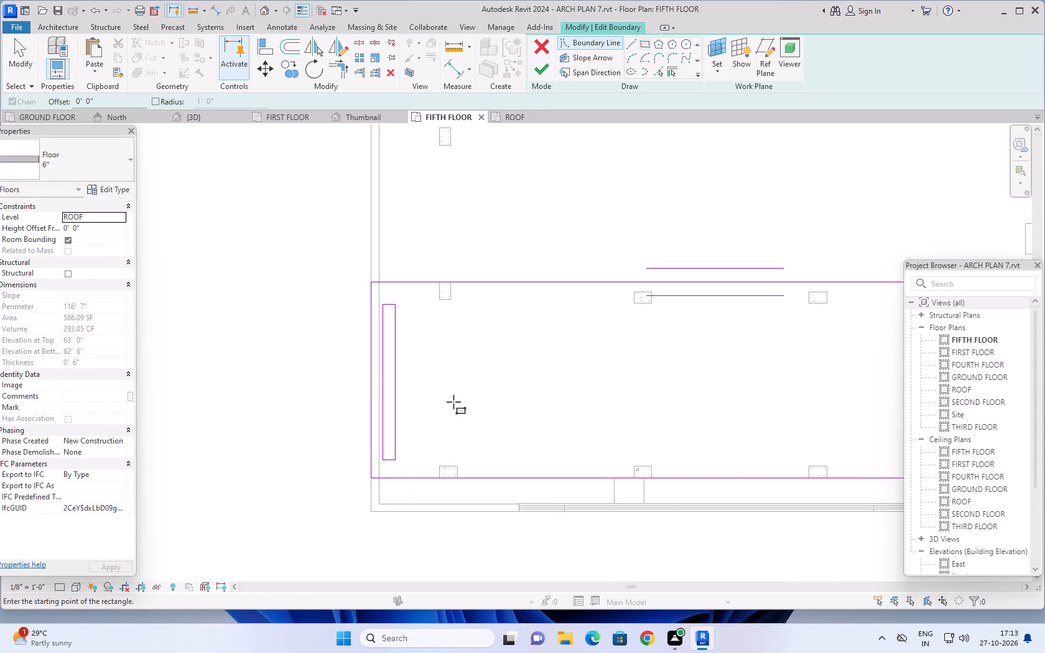
pyautogui.press('Escape')
pyautogui.press('Escape')
# Copy the narrow opening by the pergola's west edge eastward seven times, in a row spaced about 1'-6" apart.
pyautogui.moveTo(411, 299); pyautogui.dragTo(384, 459)
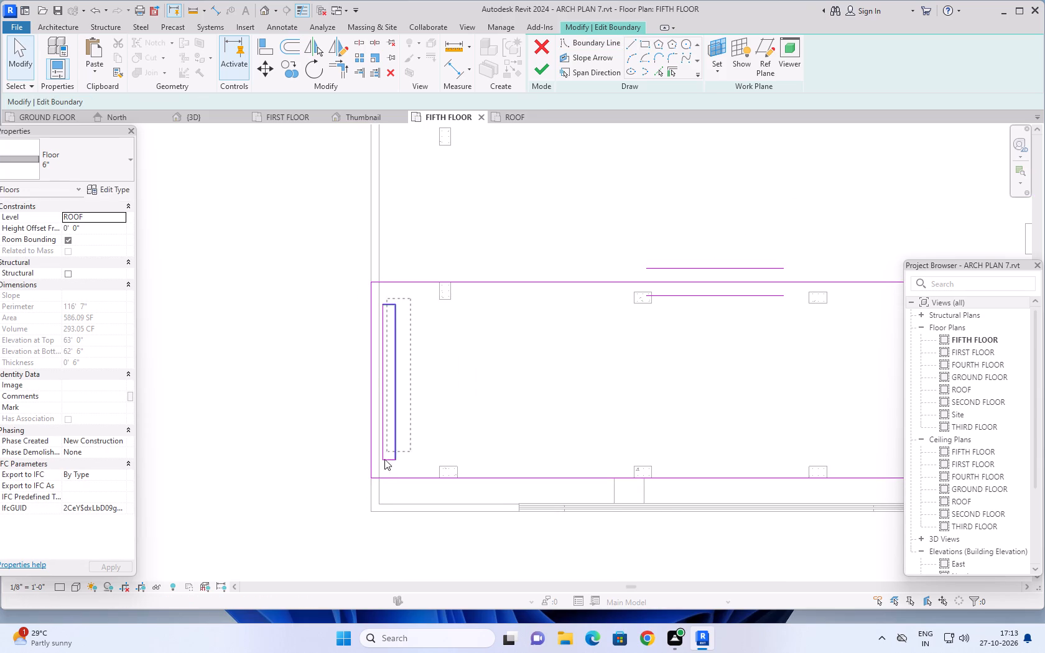
pyautogui.moveTo(384, 459); pyautogui.dragTo(379, 472)
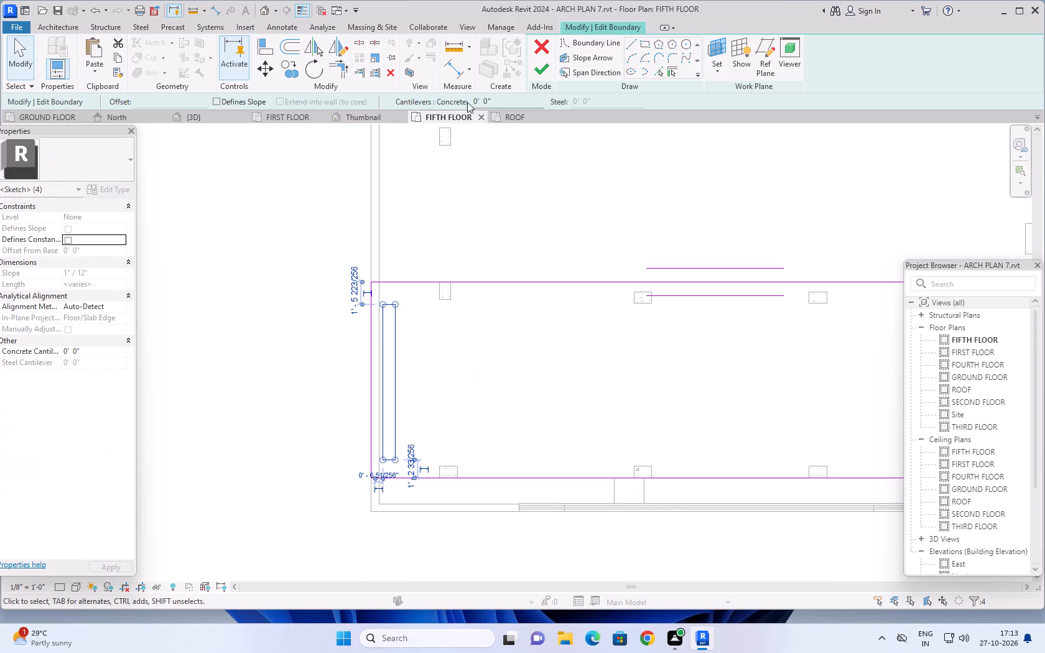
pyautogui.click(292, 69)
pyautogui.scroll(3, 380, 465)
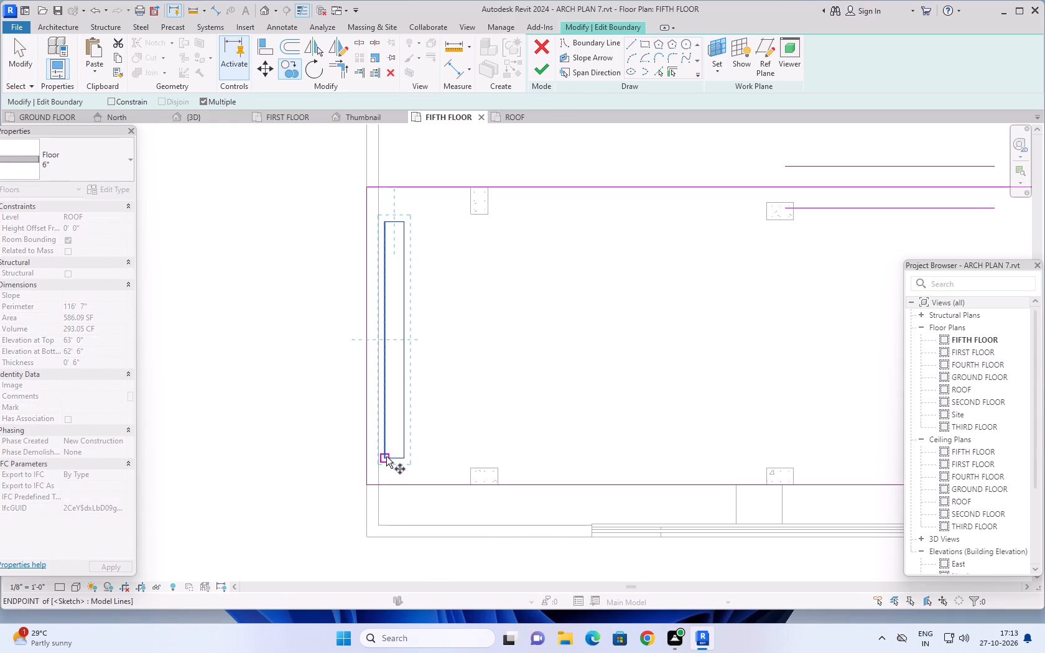
pyautogui.click(386, 456)
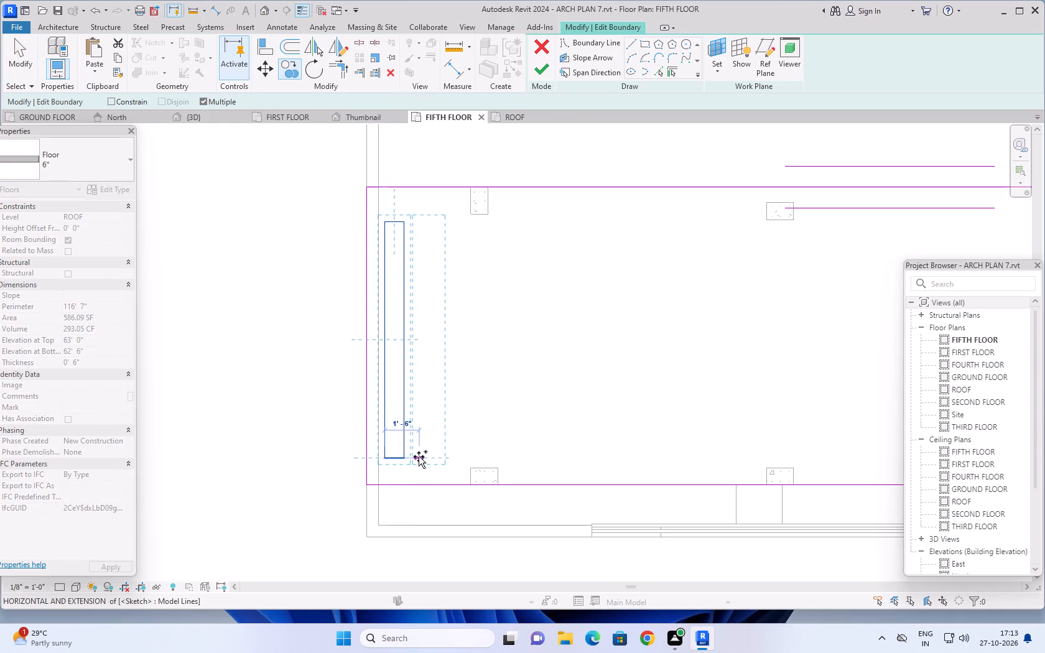
pyautogui.click(419, 456)
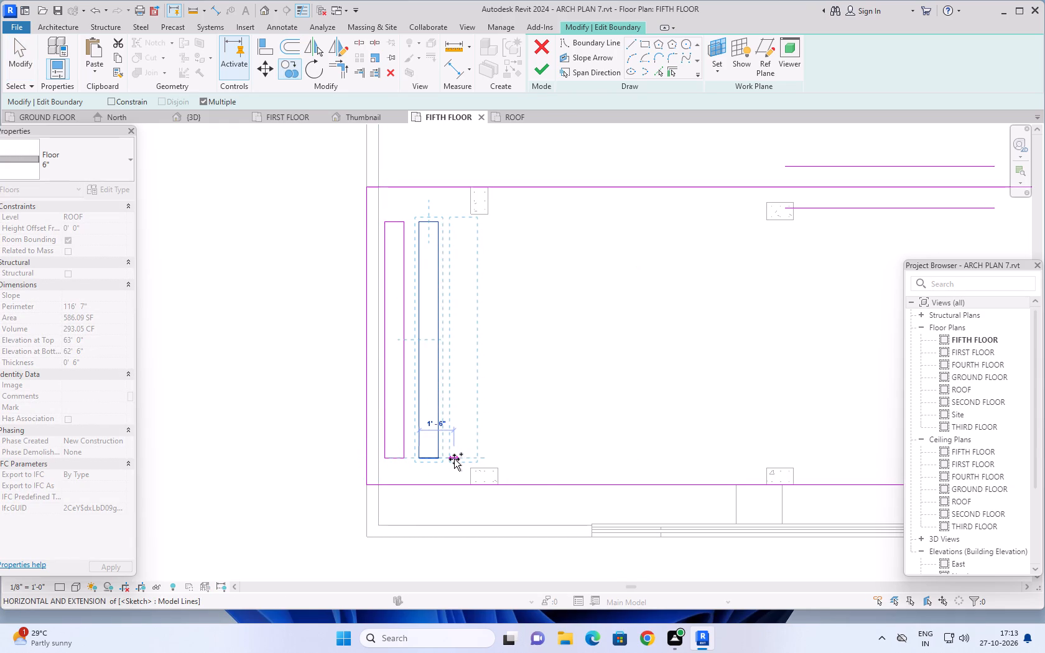
pyautogui.click(453, 459)
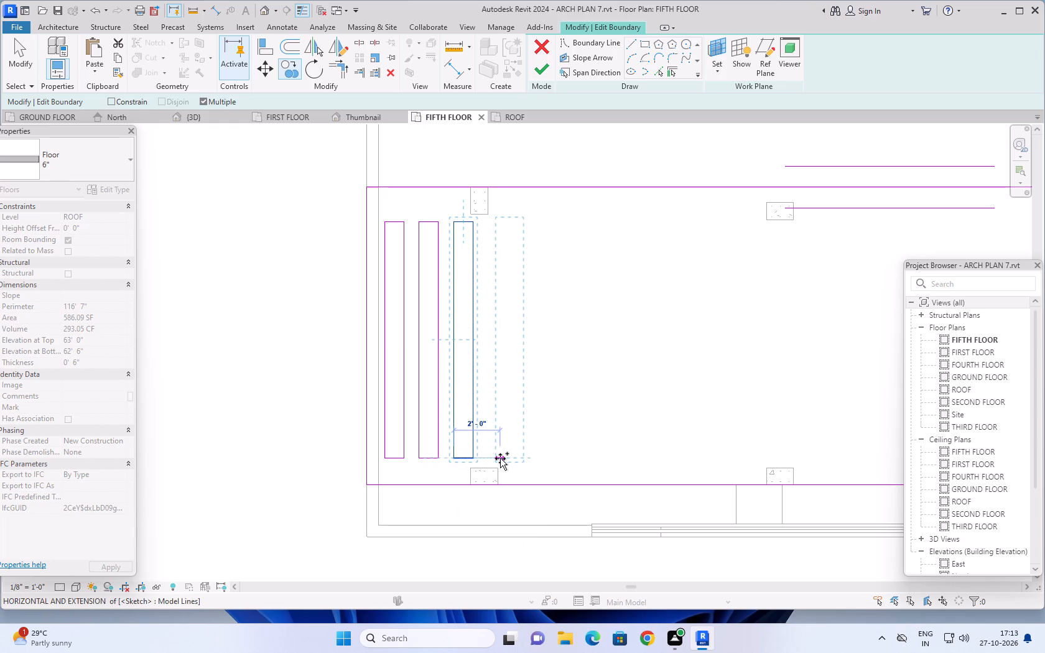
pyautogui.click(488, 458)
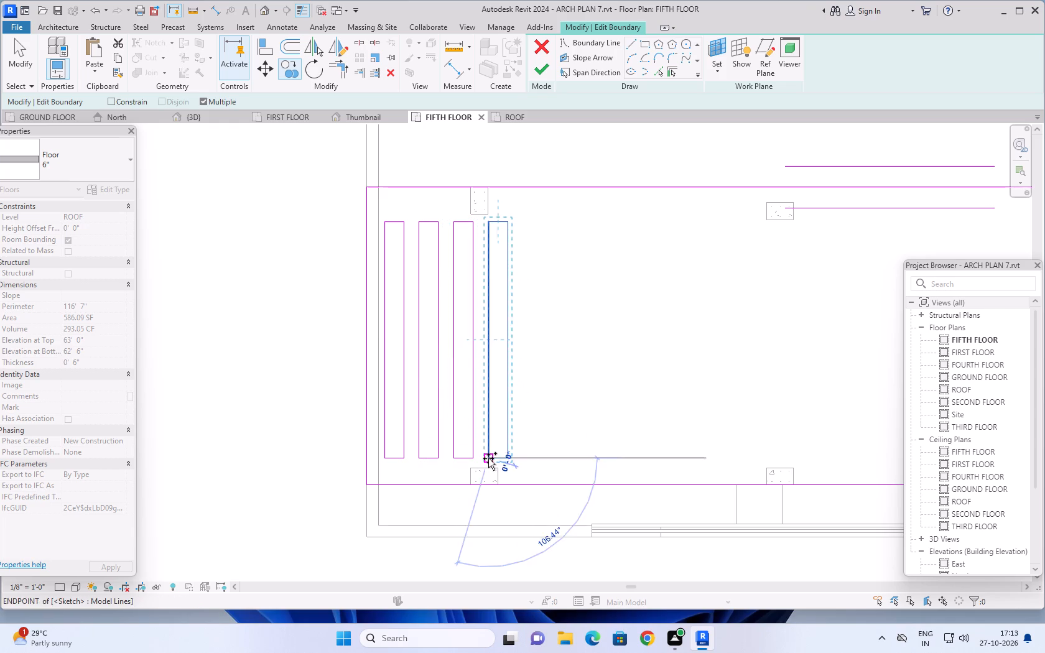
pyautogui.click(524, 456)
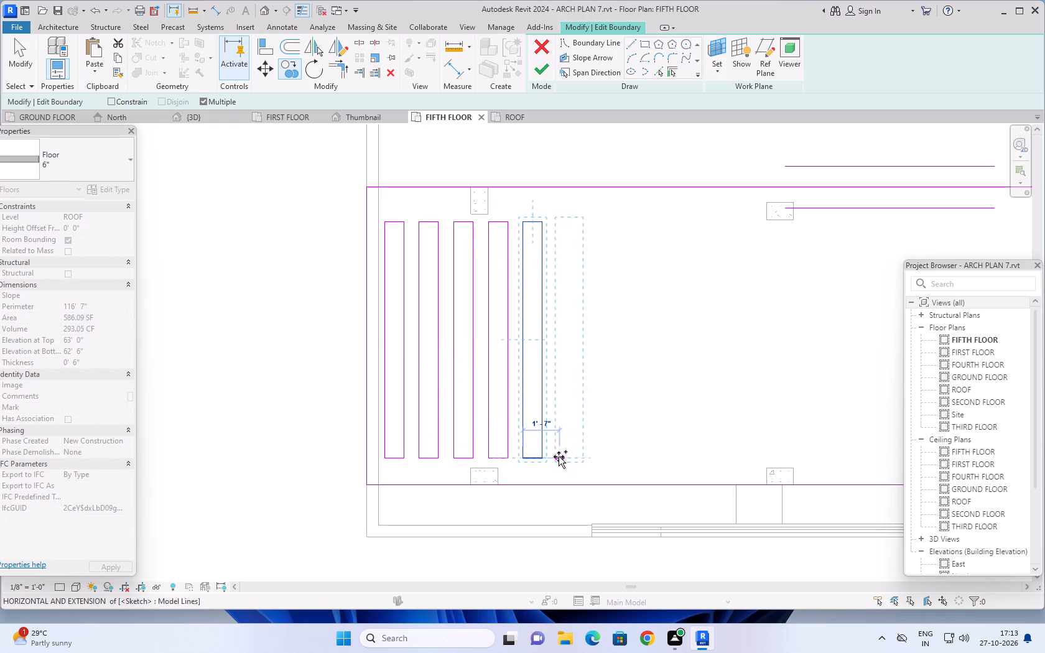
pyautogui.click(555, 456)
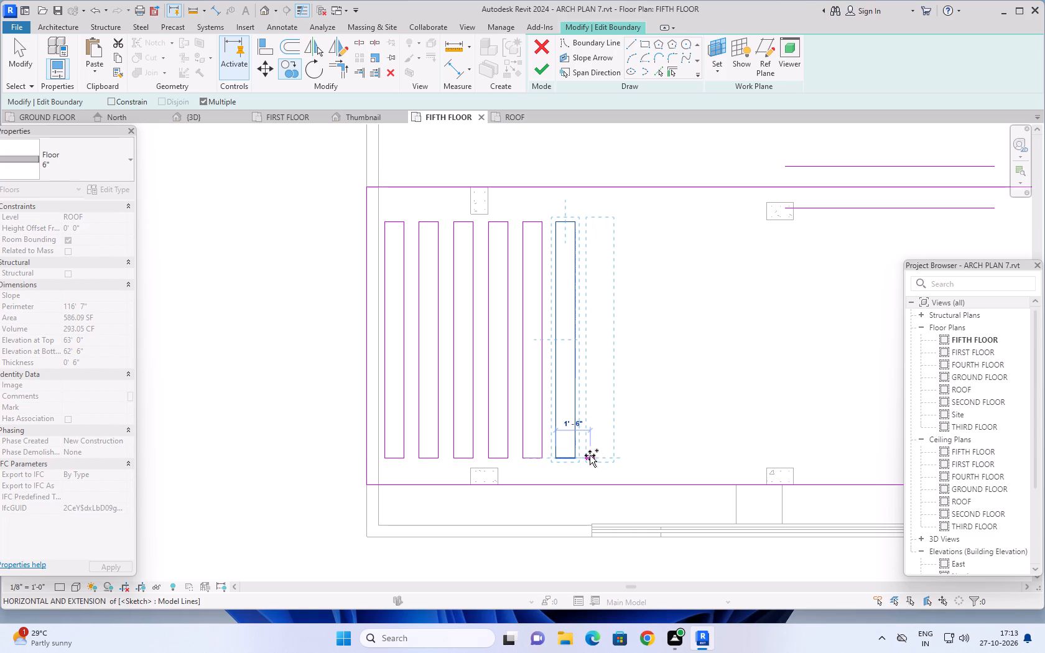
pyautogui.click(590, 455)
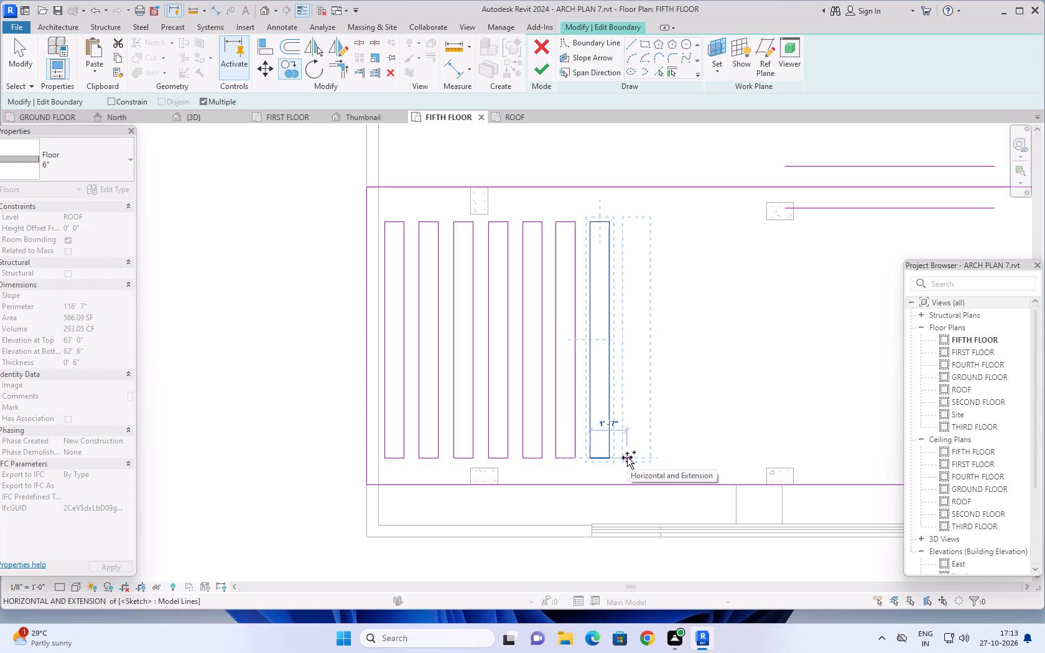
pyautogui.click(625, 457)
# Continue the row of narrow pergola openings eastward with three more copies at about 1'-6" spacing, and end the copying.
pyautogui.scroll(-3, 644, 453)
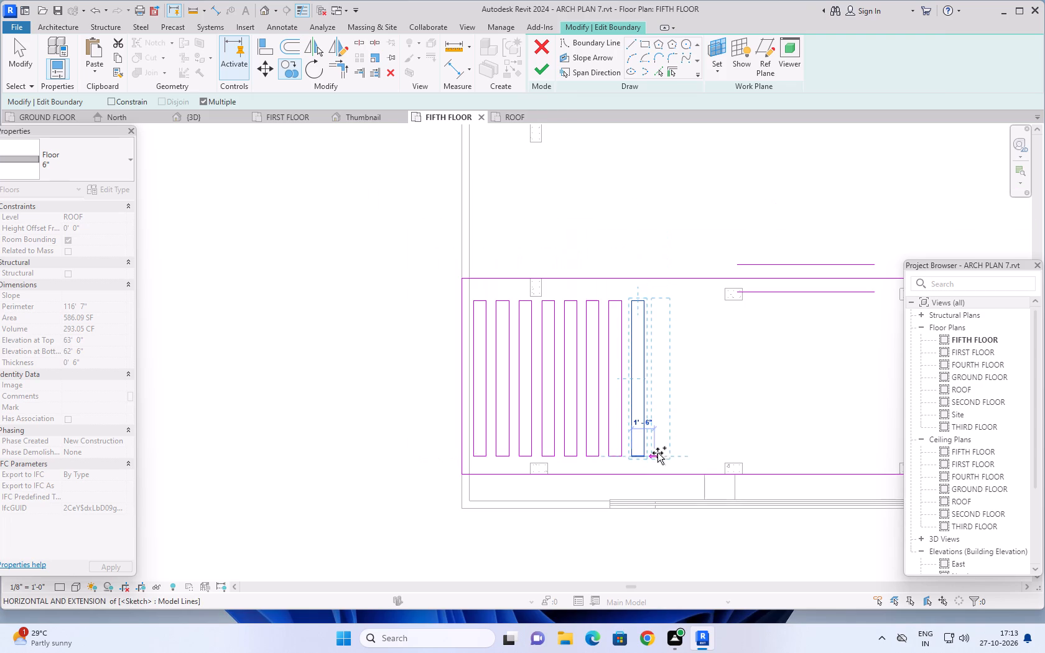
pyautogui.moveTo(657, 453); pyautogui.dragTo(490, 450, button='middle')
pyautogui.scroll(-1, 513, 451)
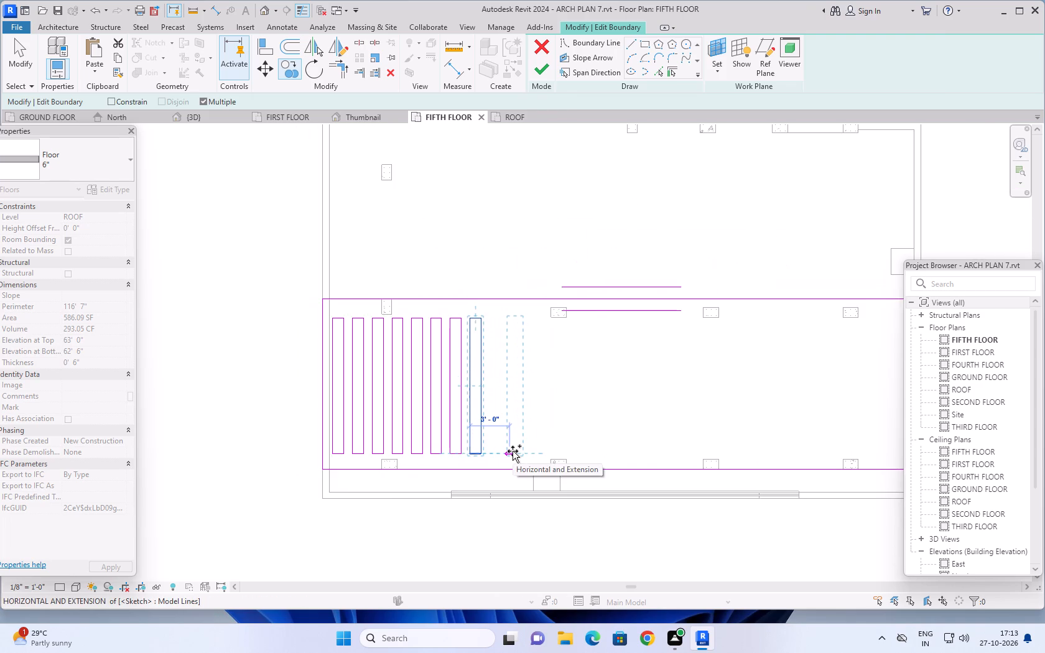
pyautogui.scroll(-1, 513, 451)
pyautogui.moveTo(513, 451); pyautogui.dragTo(476, 447, button='middle')
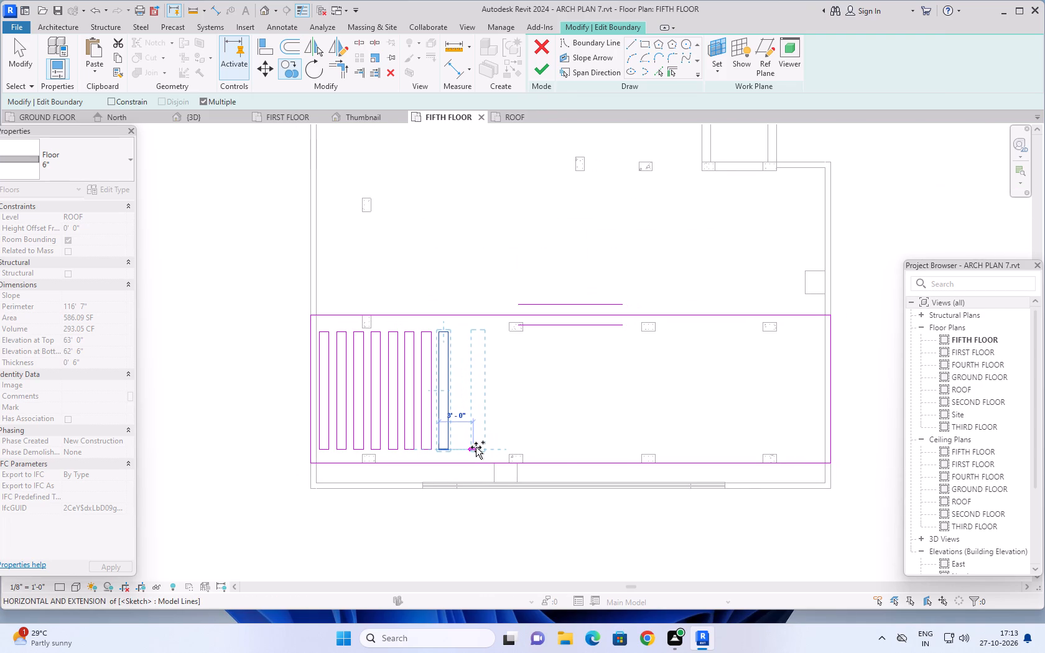
pyautogui.scroll(2, 465, 447)
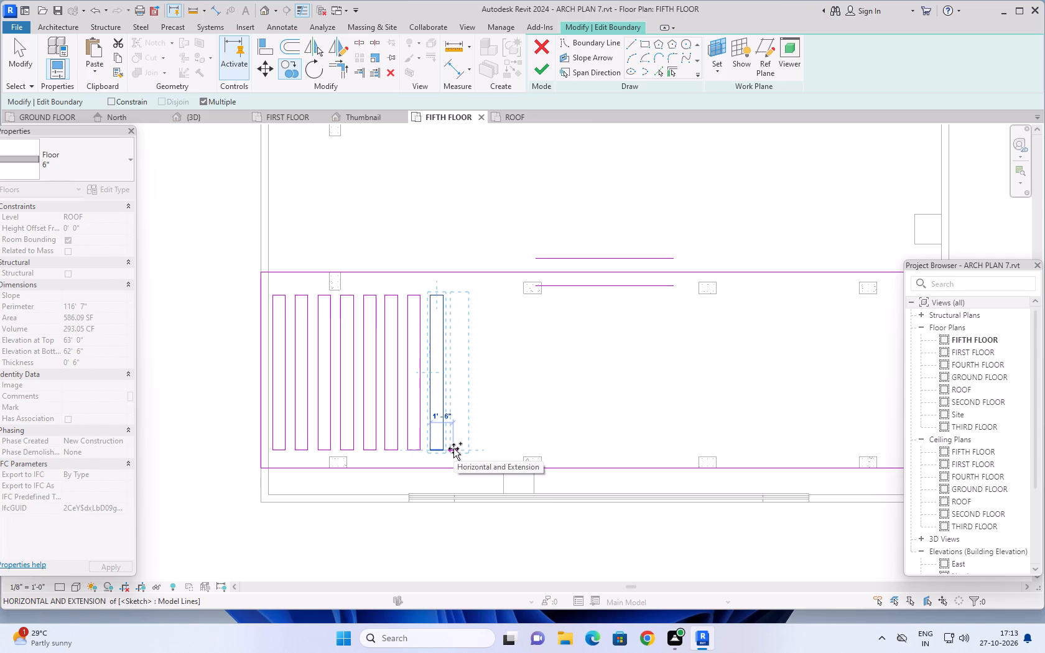
pyautogui.click(453, 448)
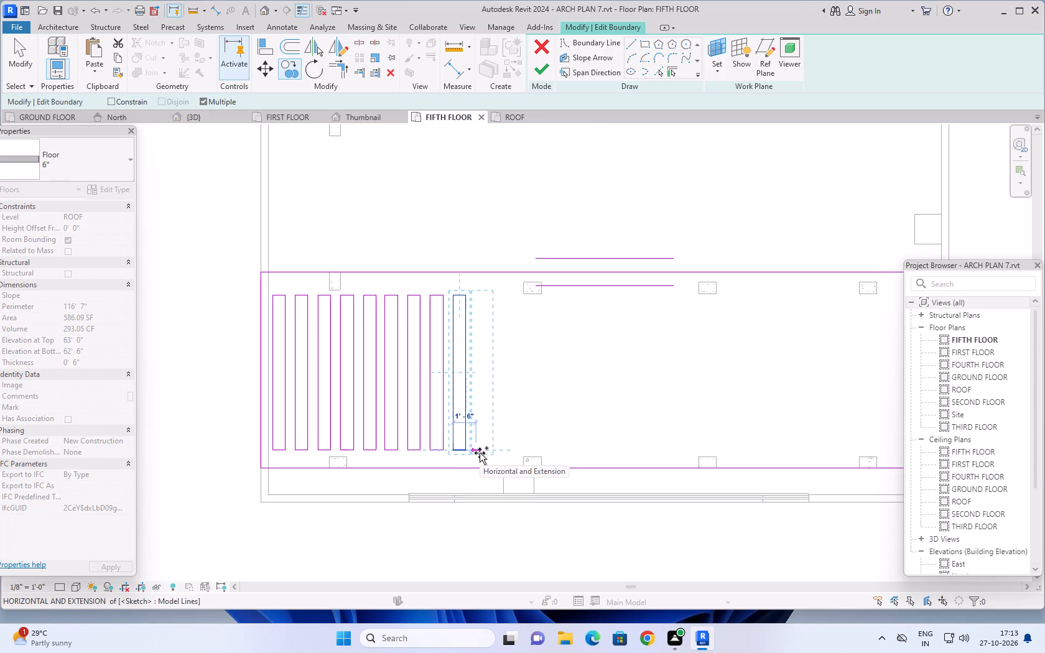
pyautogui.click(480, 453)
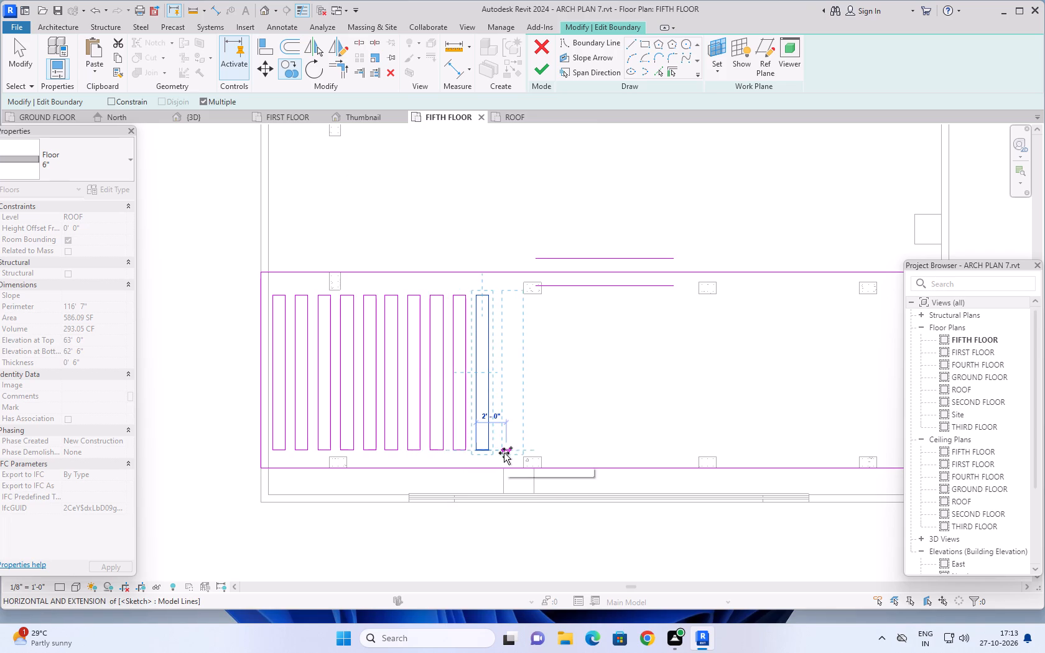
pyautogui.click(500, 453)
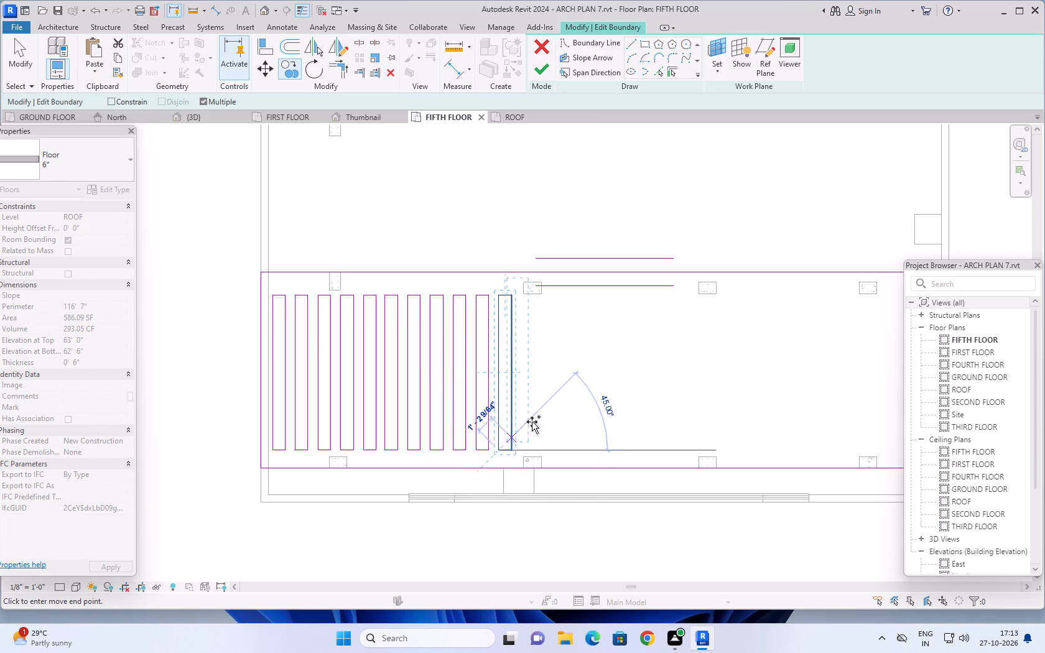
pyautogui.scroll(-3, 565, 416)
pyautogui.moveTo(560, 419); pyautogui.dragTo(389, 415, button='middle')
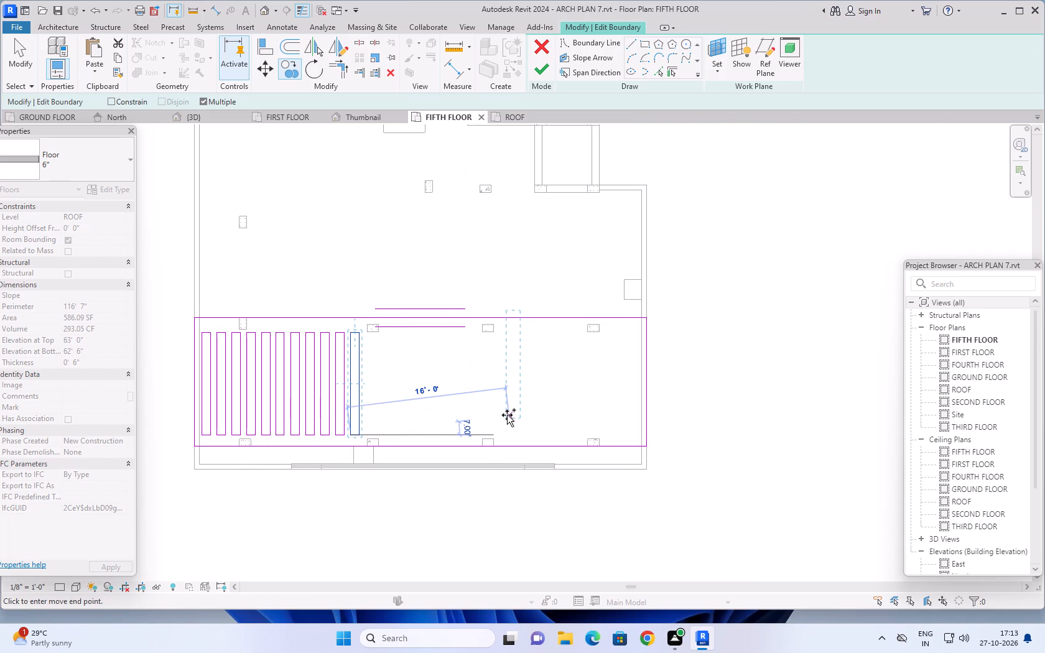
pyautogui.press('Escape')
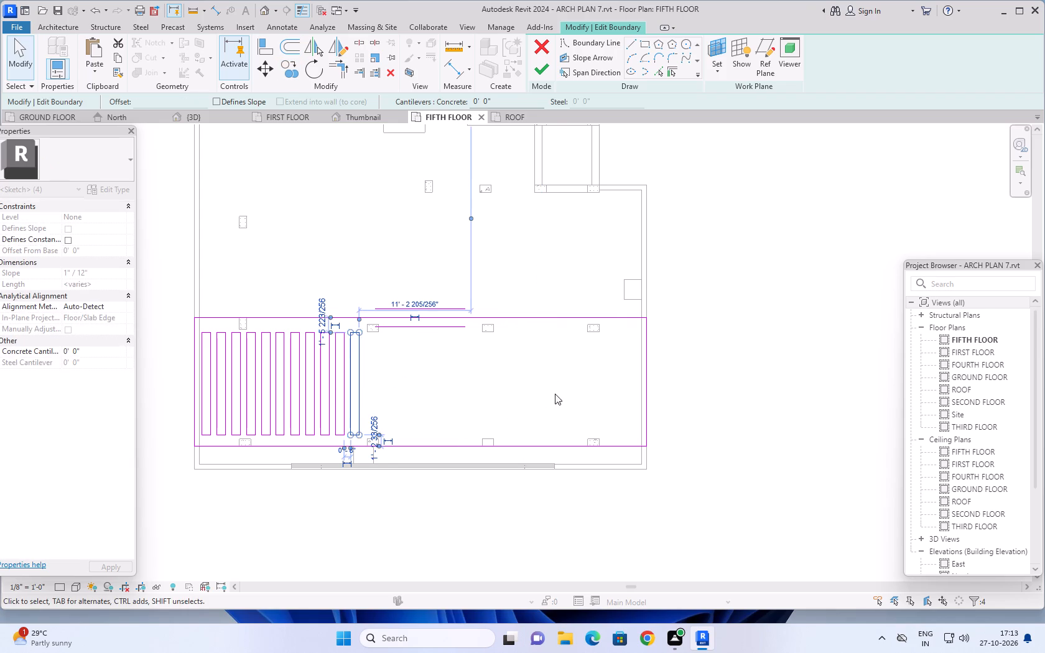
# Examine the pergola boundary sketch and its row of openings on the building's roof in the 3D view, from above and the south.
pyautogui.moveTo(544, 369); pyautogui.dragTo(510, 356, button='middle')
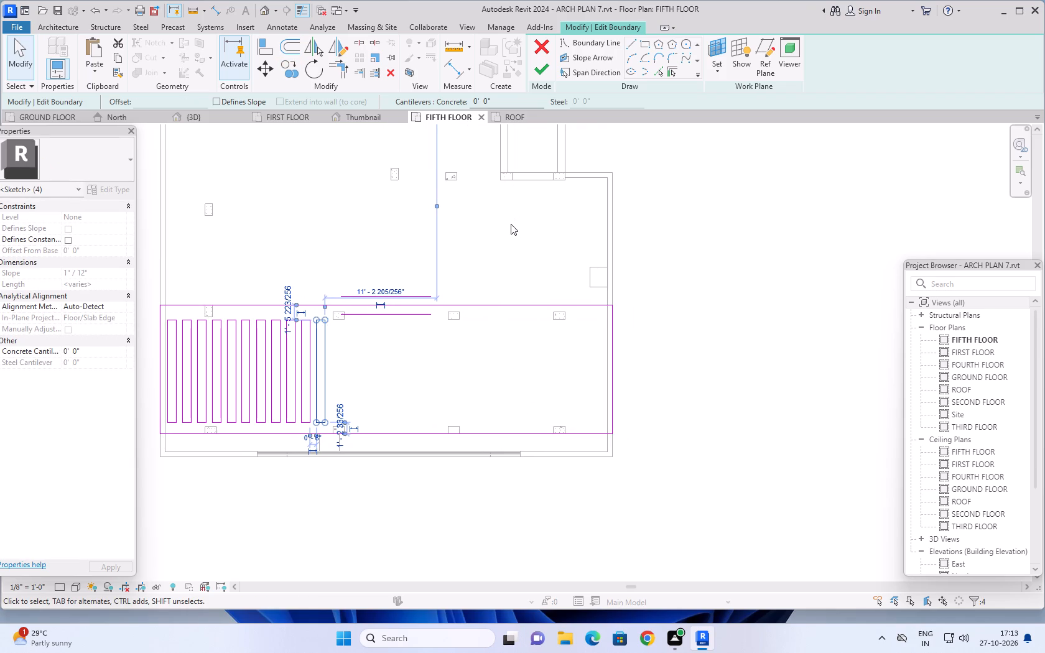
pyautogui.click(643, 48)
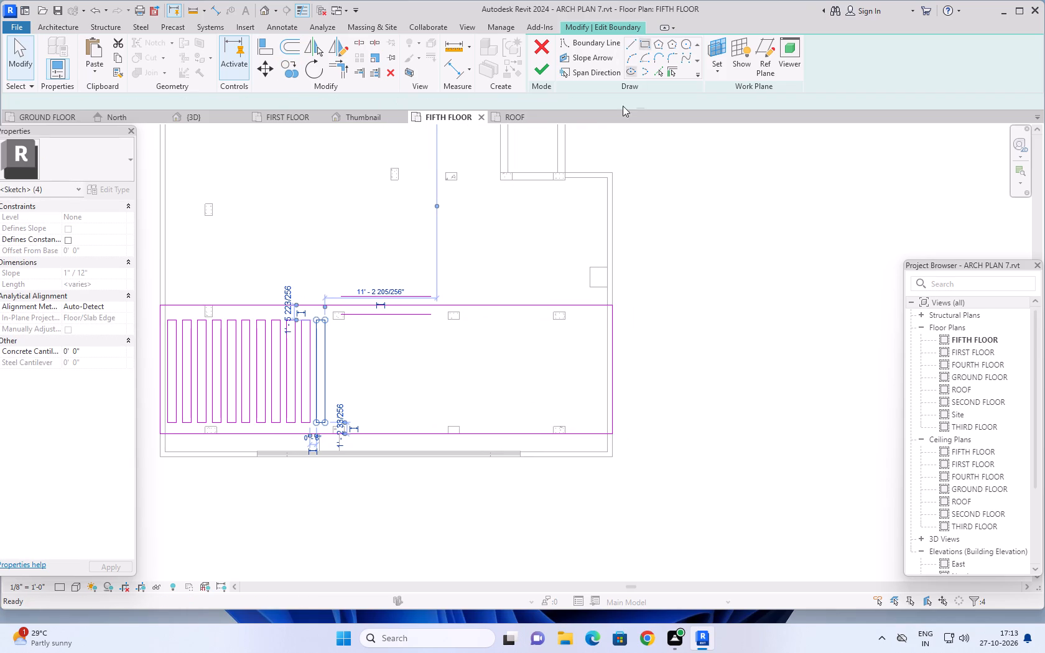
pyautogui.scroll(3, 449, 341)
pyautogui.scroll(-2, 455, 333)
pyautogui.moveTo(480, 341); pyautogui.dragTo(468, 316, button='middle')
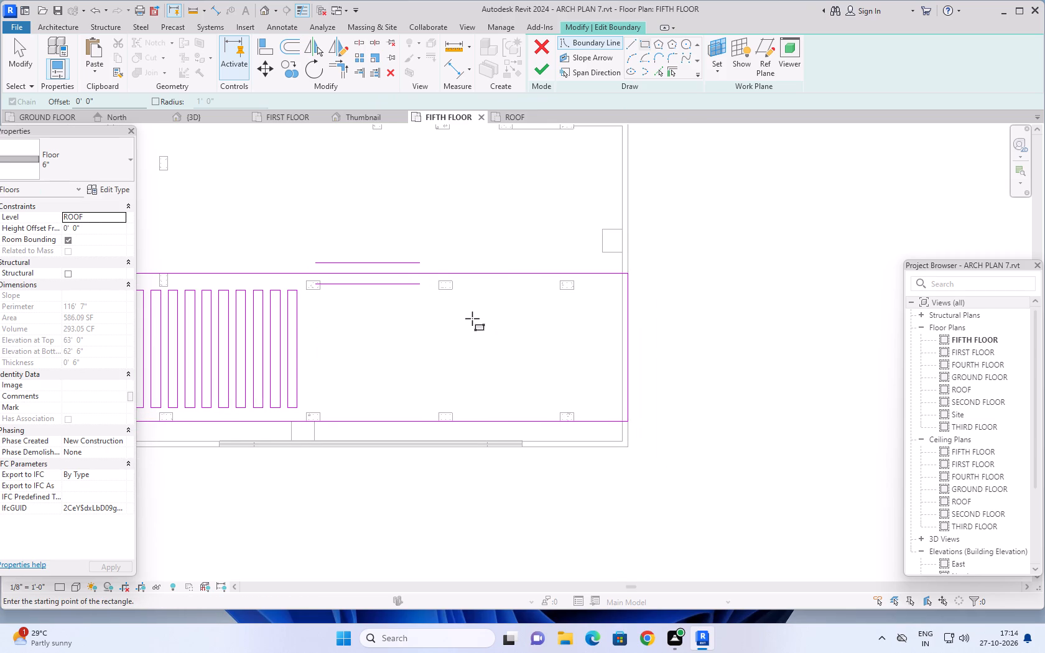
pyautogui.click(208, 116)
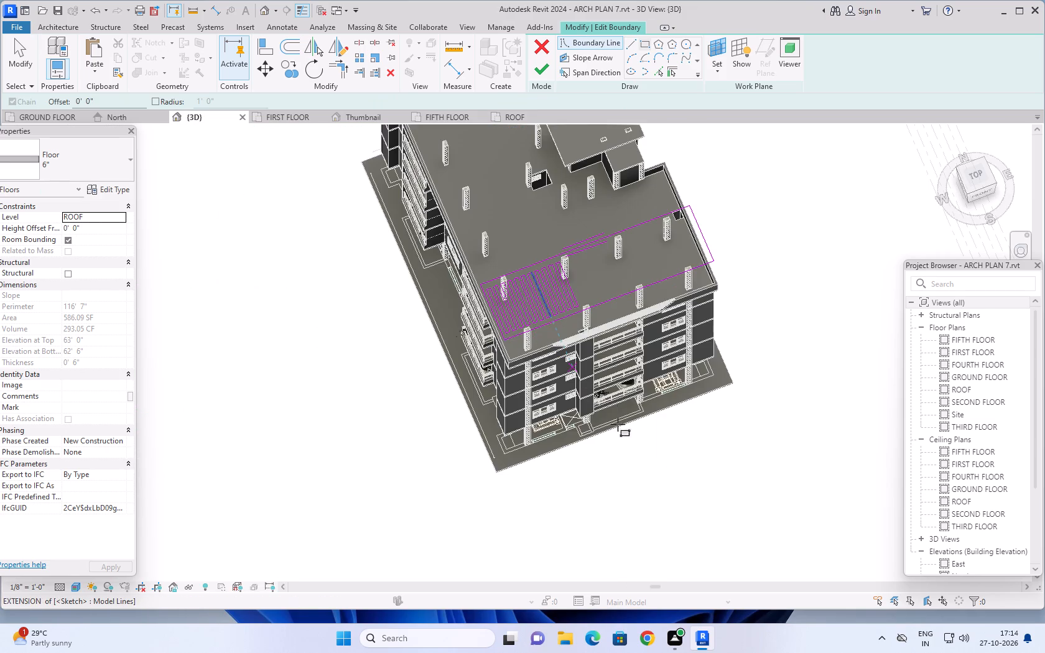
pyautogui.keyDown('shift'); pyautogui.moveTo(615, 437); pyautogui.dragTo(555, 274, button='middle'); pyautogui.keyUp('shift')
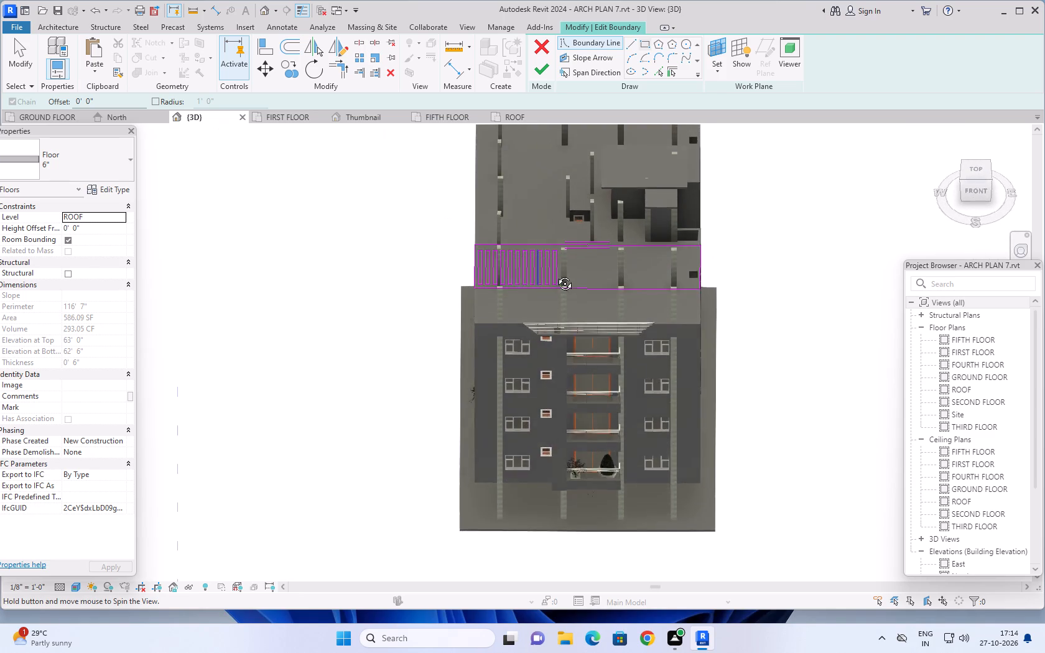
pyautogui.keyDown('shift'); pyautogui.moveTo(555, 274); pyautogui.dragTo(559, 229, button='middle'); pyautogui.keyUp('shift')
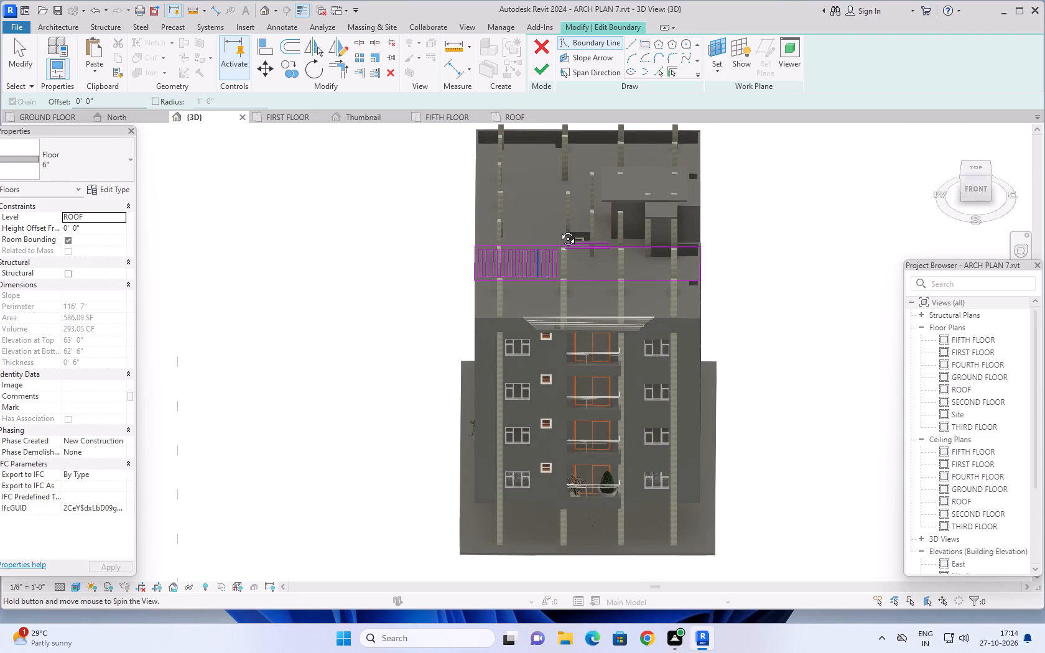
pyautogui.keyDown('shift'); pyautogui.moveTo(559, 229); pyautogui.dragTo(575, 452, button='middle'); pyautogui.keyUp('shift')
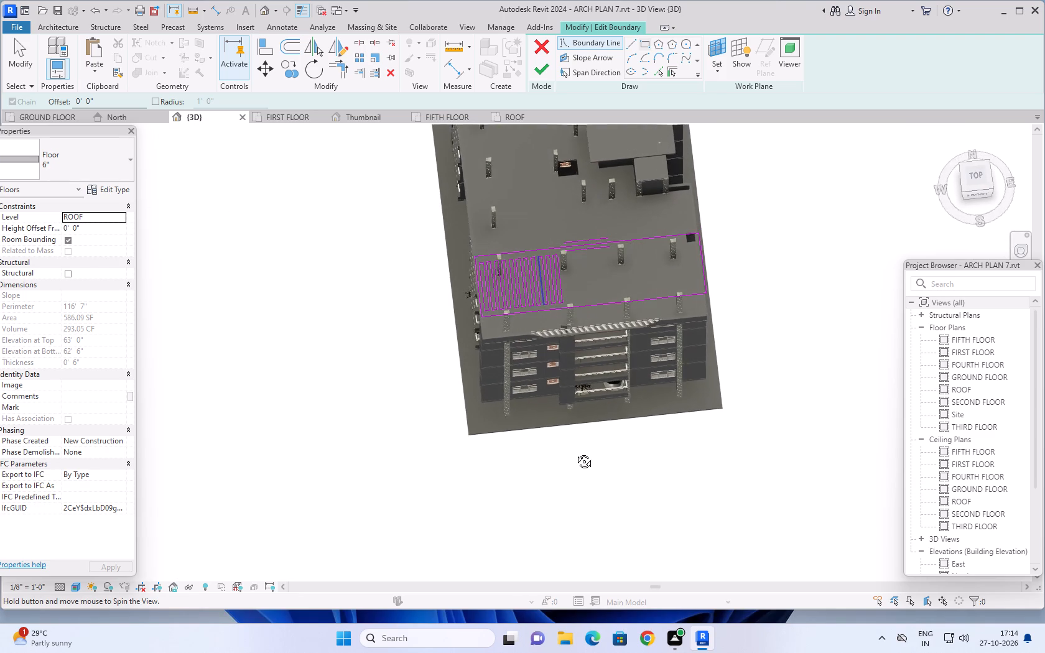
pyautogui.keyDown('shift'); pyautogui.moveTo(575, 452); pyautogui.dragTo(574, 454, button='middle'); pyautogui.keyUp('shift')
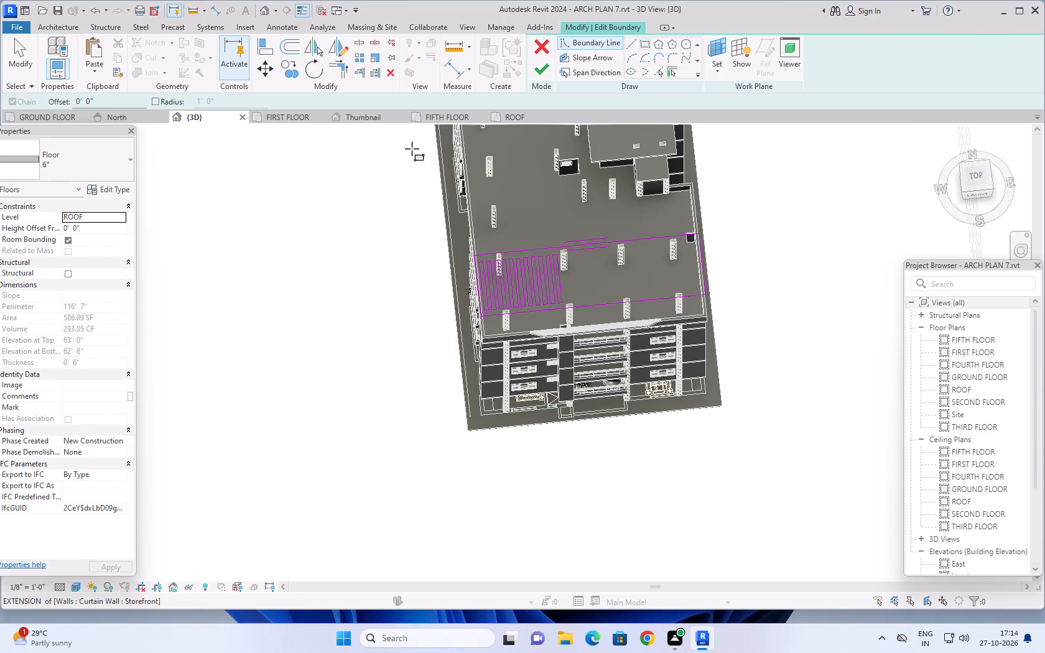
pyautogui.click(445, 116)
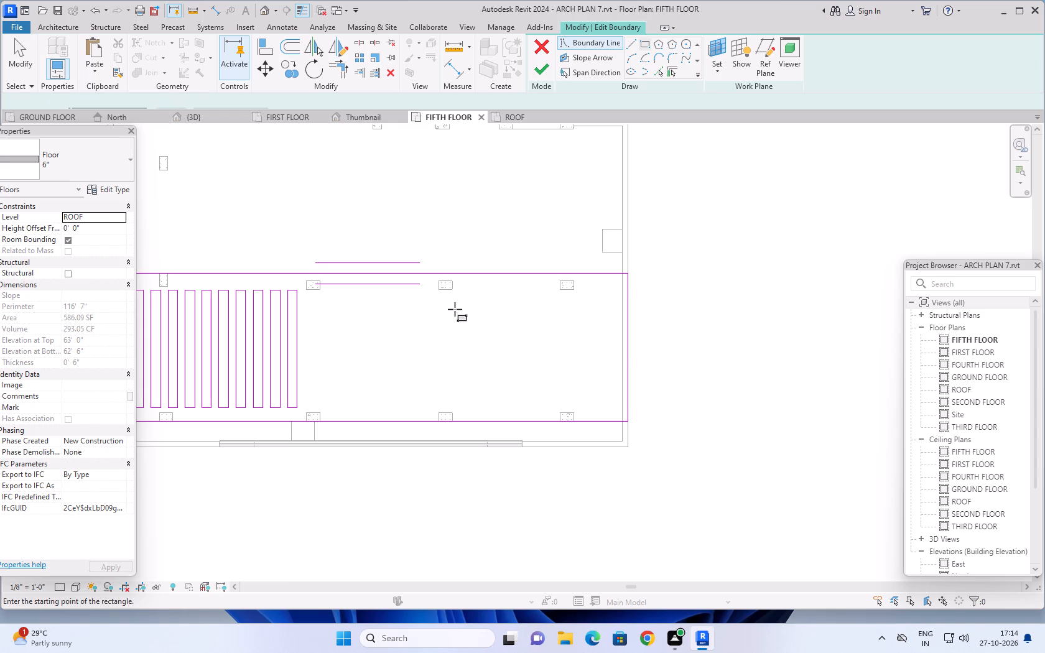
# In the FIFTH FLOOR plan, sketch an east-west opening about 16'-1" by 10" from the pergola's third north column to the east wall's inner face.
pyautogui.scroll(1, 455, 300)
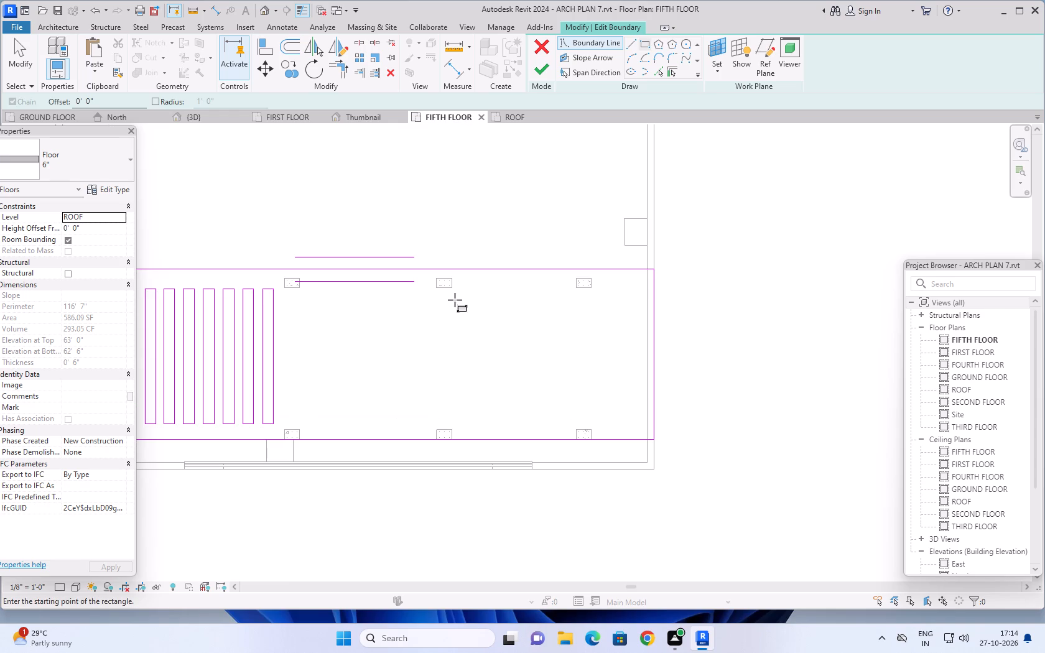
pyautogui.scroll(-2, 464, 299)
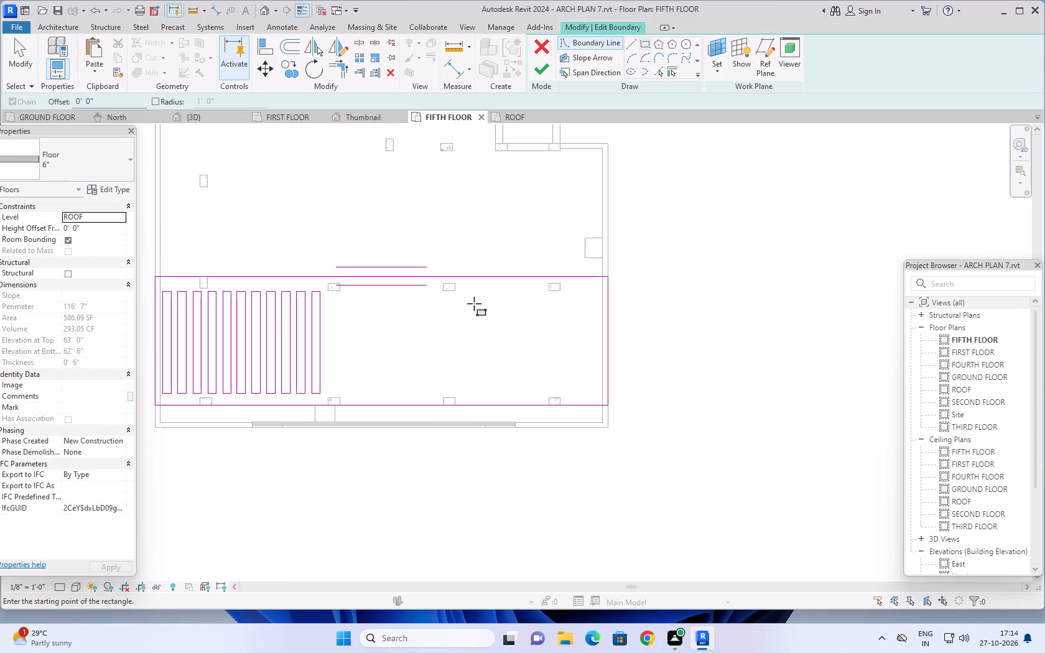
pyautogui.moveTo(474, 303); pyautogui.dragTo(496, 310, button='middle')
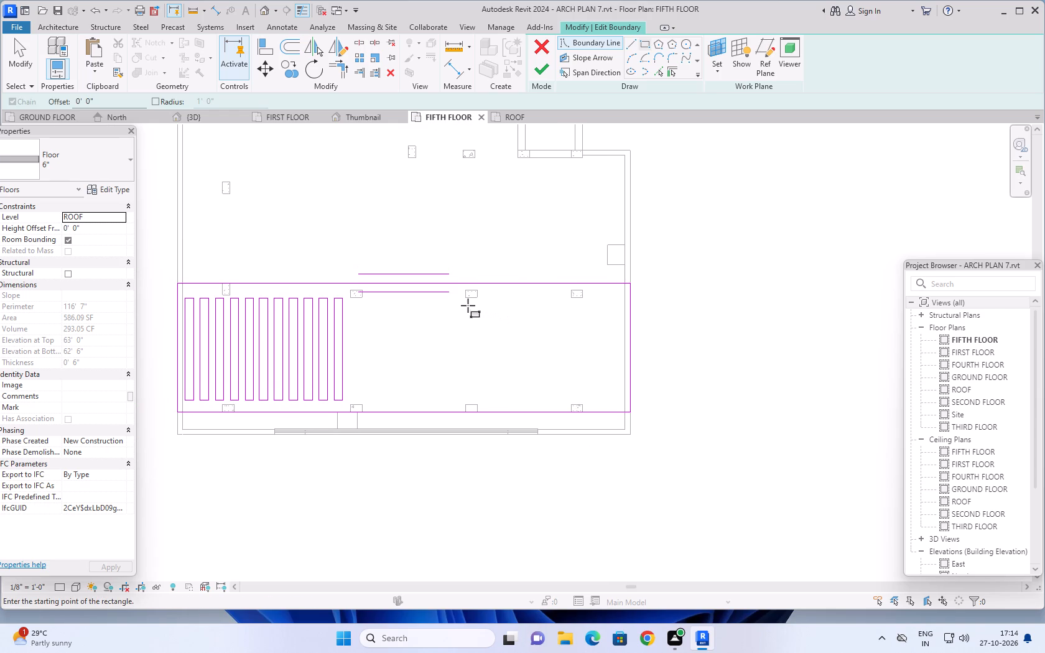
pyautogui.click(646, 42)
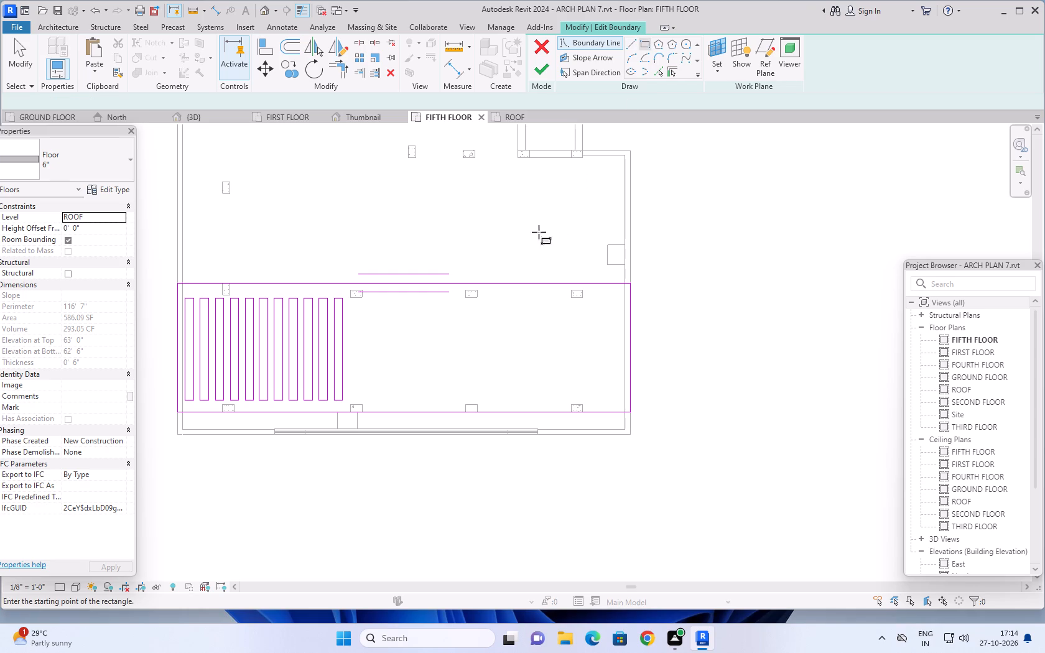
pyautogui.scroll(3, 470, 307)
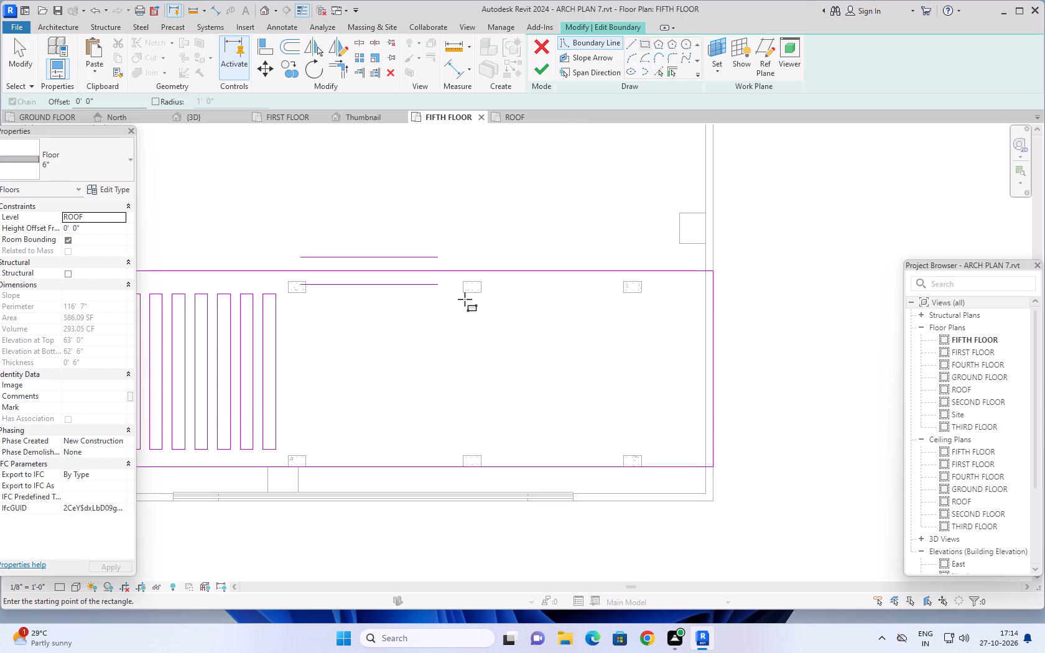
pyautogui.click(462, 298)
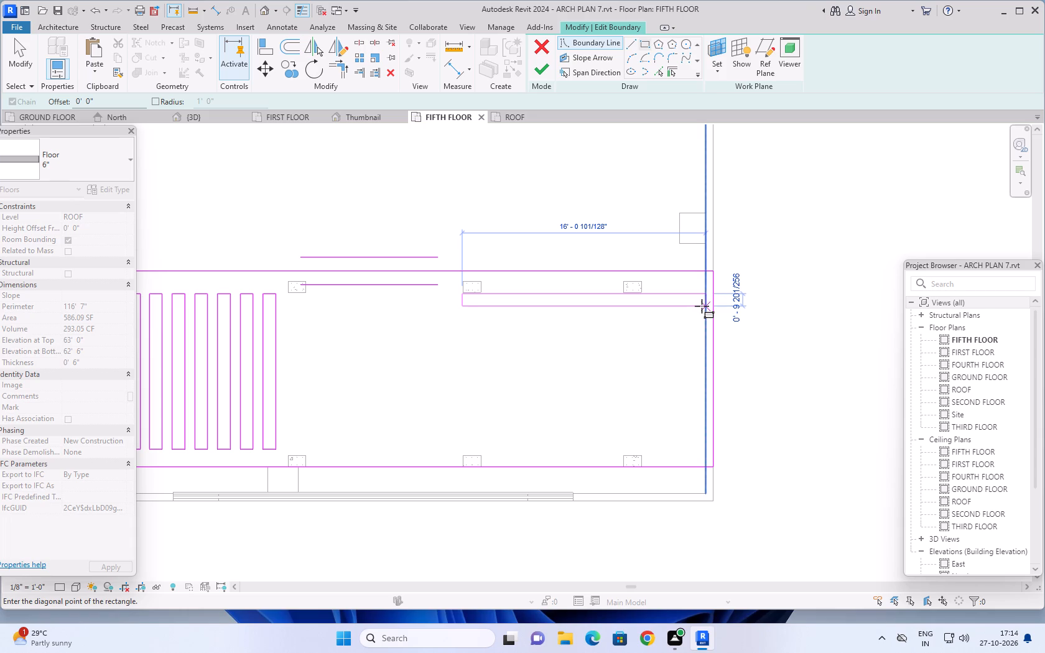
pyautogui.click(702, 306)
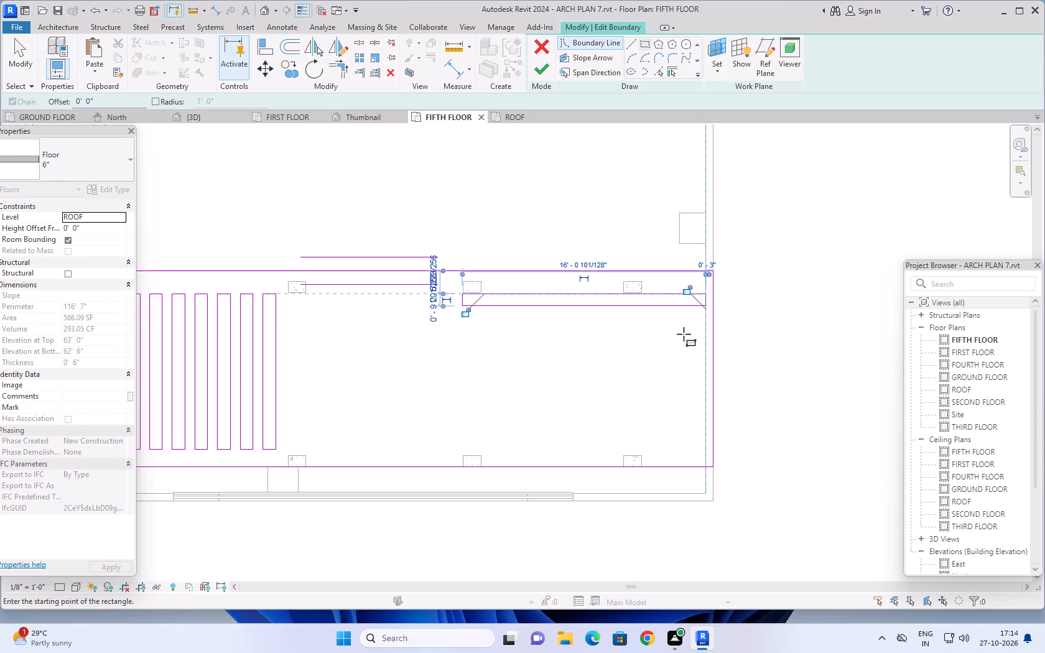
# Nudge the long east-west pergola opening by the north columns about 2" south.
pyautogui.moveTo(668, 334); pyautogui.dragTo(635, 339, button='middle')
pyautogui.press('Escape')
pyautogui.press('Escape')
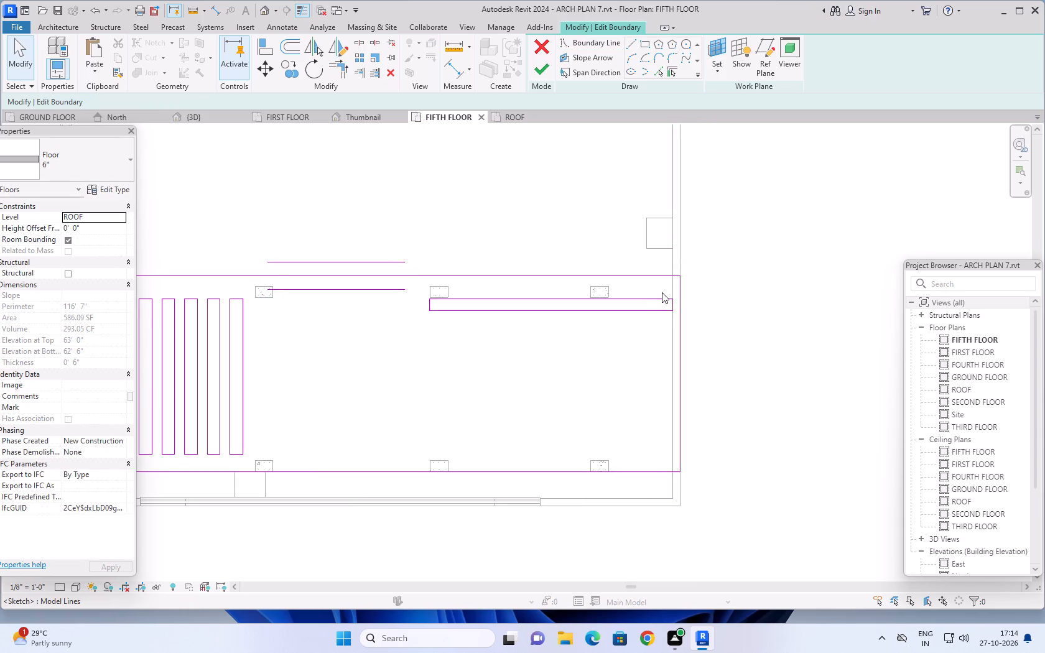
pyautogui.scroll(1, 662, 292)
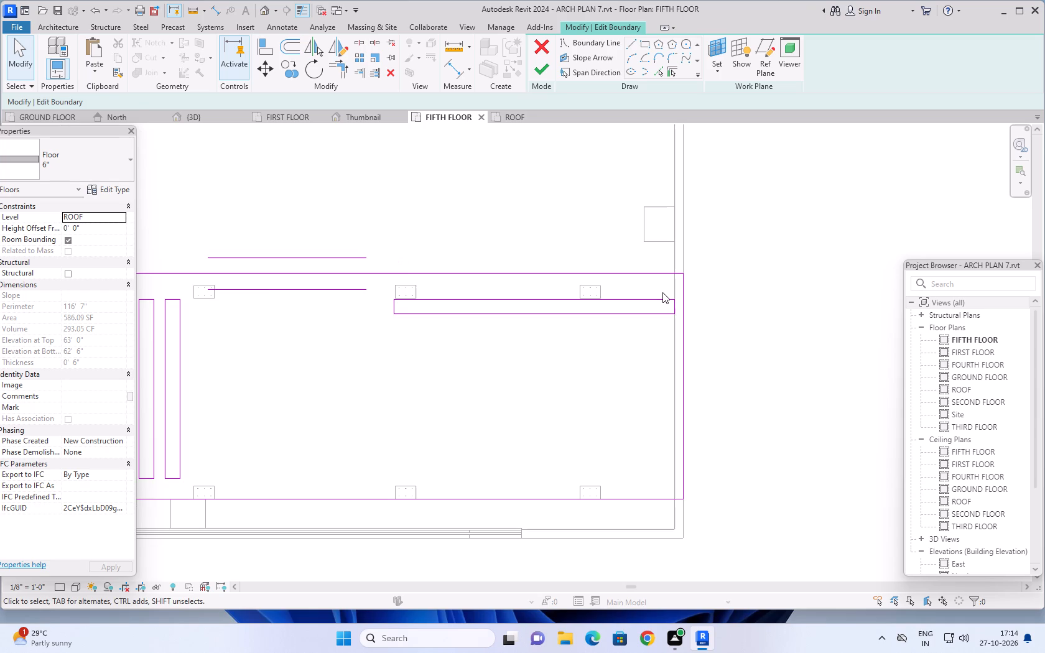
pyautogui.moveTo(667, 291); pyautogui.dragTo(453, 348)
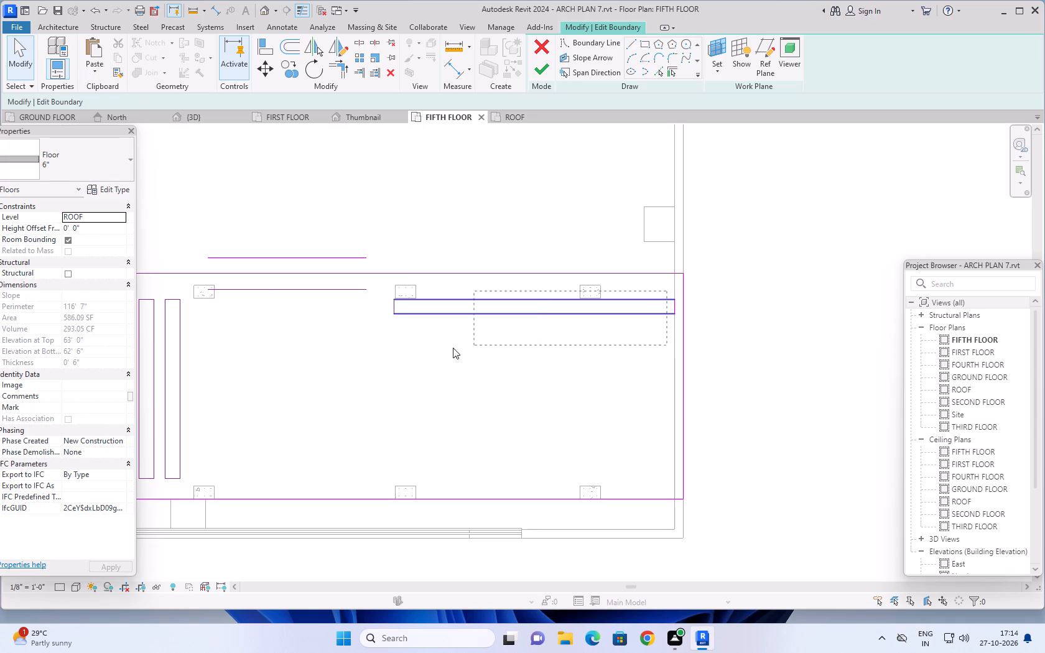
pyautogui.moveTo(453, 348); pyautogui.dragTo(370, 358)
pyautogui.scroll(2, 666, 317)
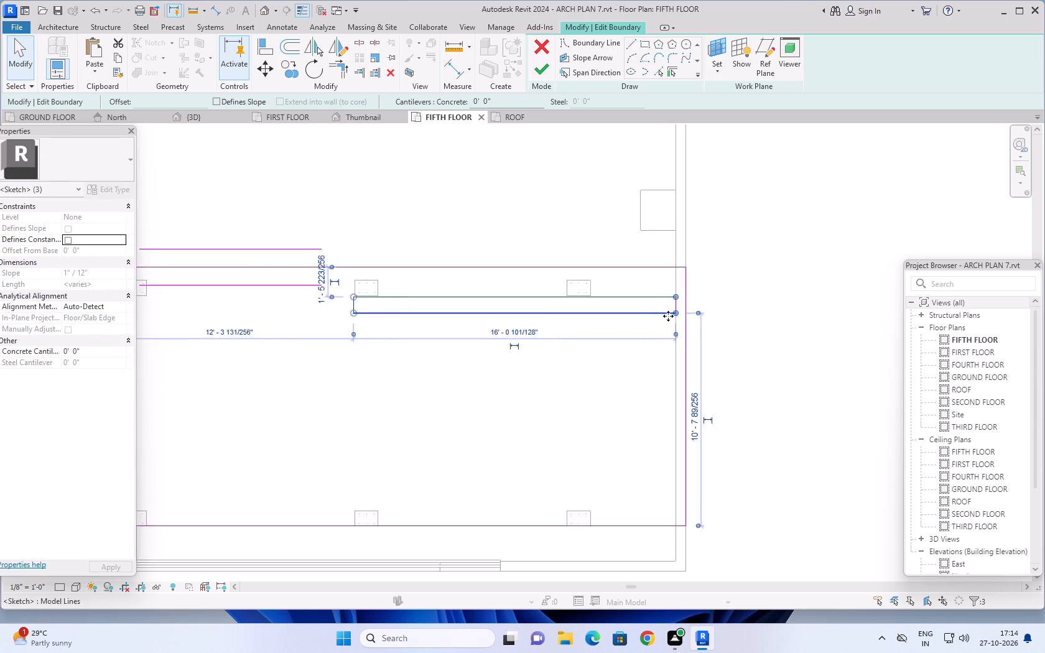
pyautogui.scroll(1, 668, 316)
pyautogui.keyDown('ctrl'); pyautogui.click(679, 303); pyautogui.keyUp('ctrl')
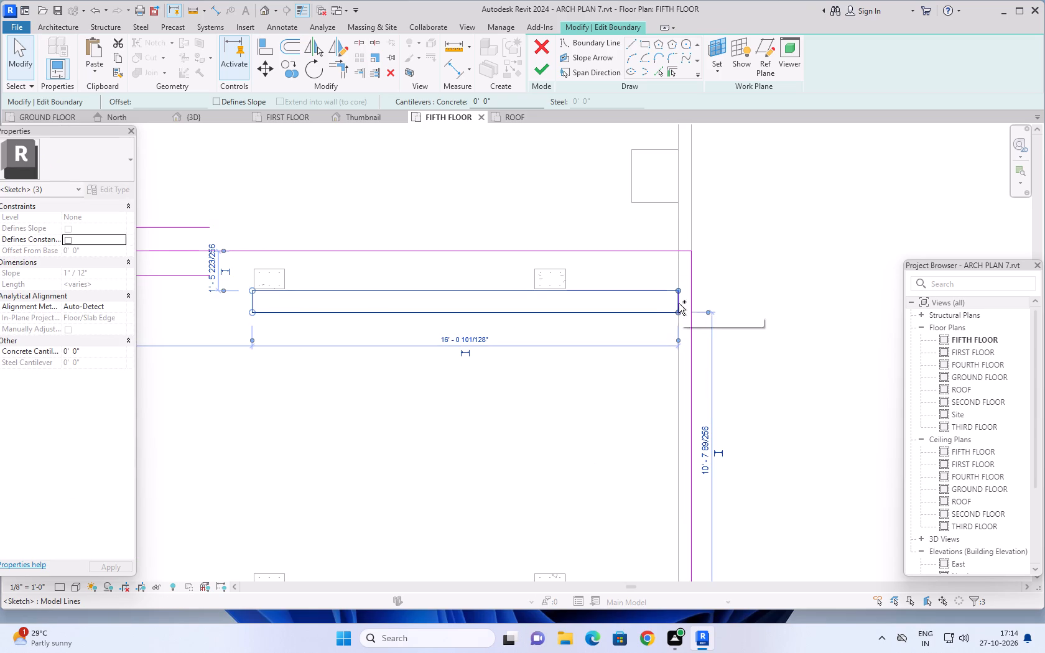
pyautogui.press('Down')
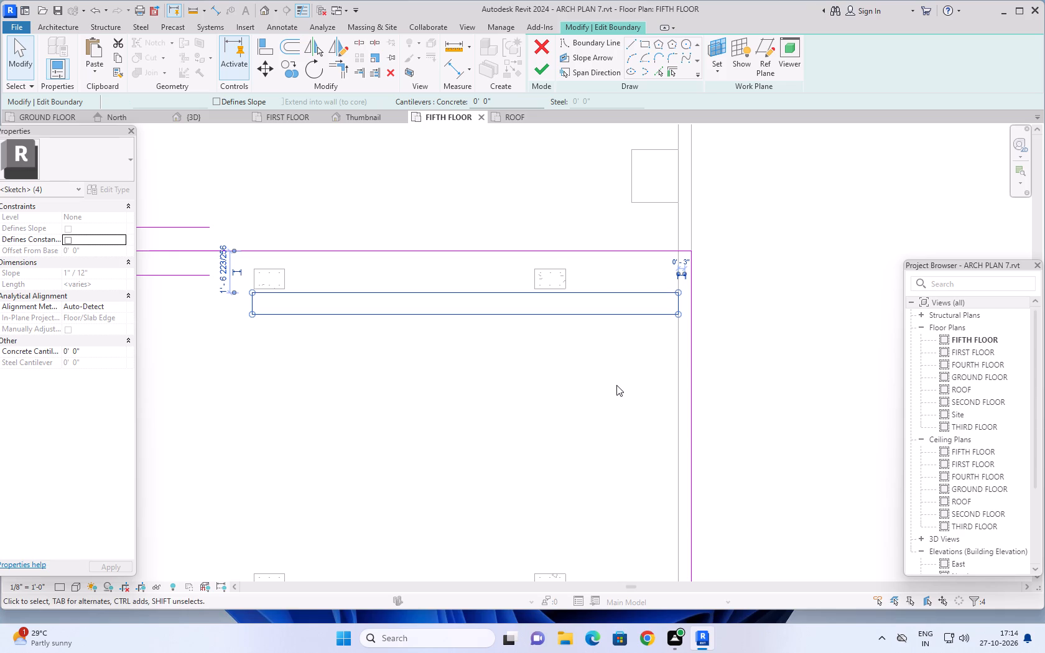
pyautogui.press('Down')
pyautogui.scroll(-2, 616, 385)
pyautogui.moveTo(616, 386); pyautogui.dragTo(623, 344, button='middle')
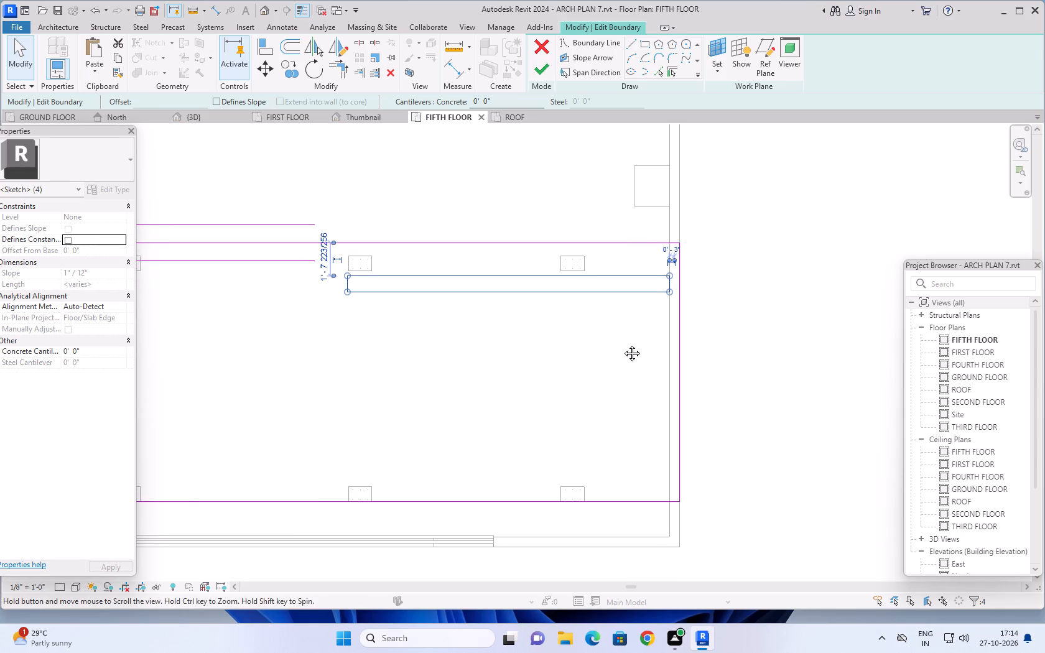
pyautogui.press('Escape')
# Start multiple copying of the long east-west opening and place the first copy about 1'-5" south along the east wall's inner face.
pyautogui.moveTo(586, 358); pyautogui.dragTo(601, 340, button='middle')
pyautogui.moveTo(632, 324); pyautogui.dragTo(629, 350, button='middle')
pyautogui.moveTo(682, 275); pyautogui.dragTo(652, 302)
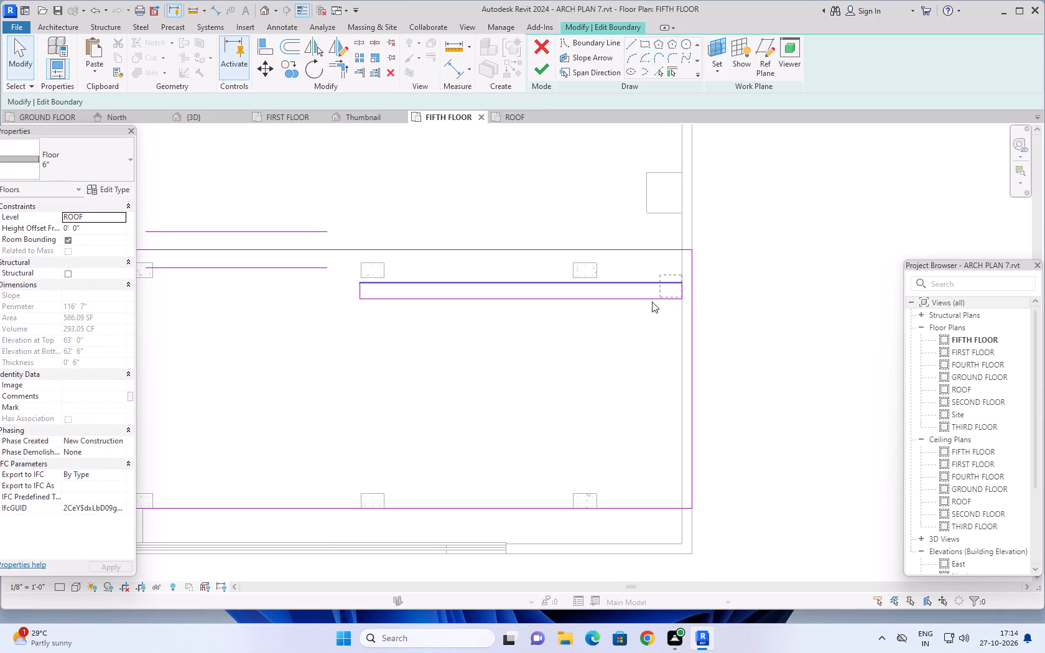
pyautogui.moveTo(652, 302); pyautogui.dragTo(339, 350)
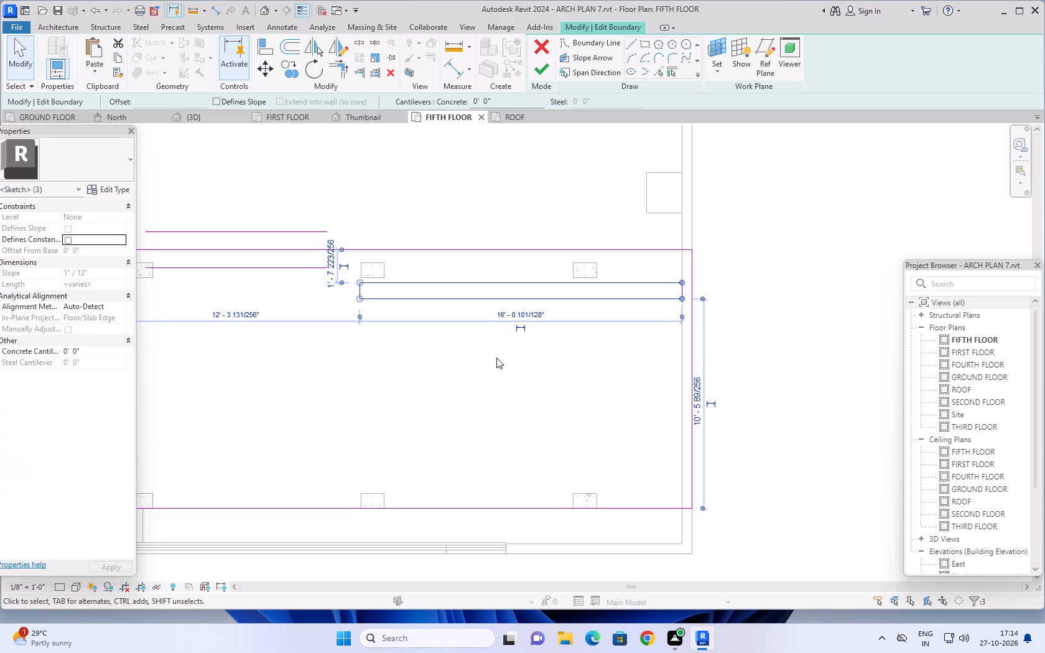
pyautogui.scroll(1, 679, 311)
pyautogui.keyDown('ctrl'); pyautogui.click(680, 287); pyautogui.keyUp('ctrl')
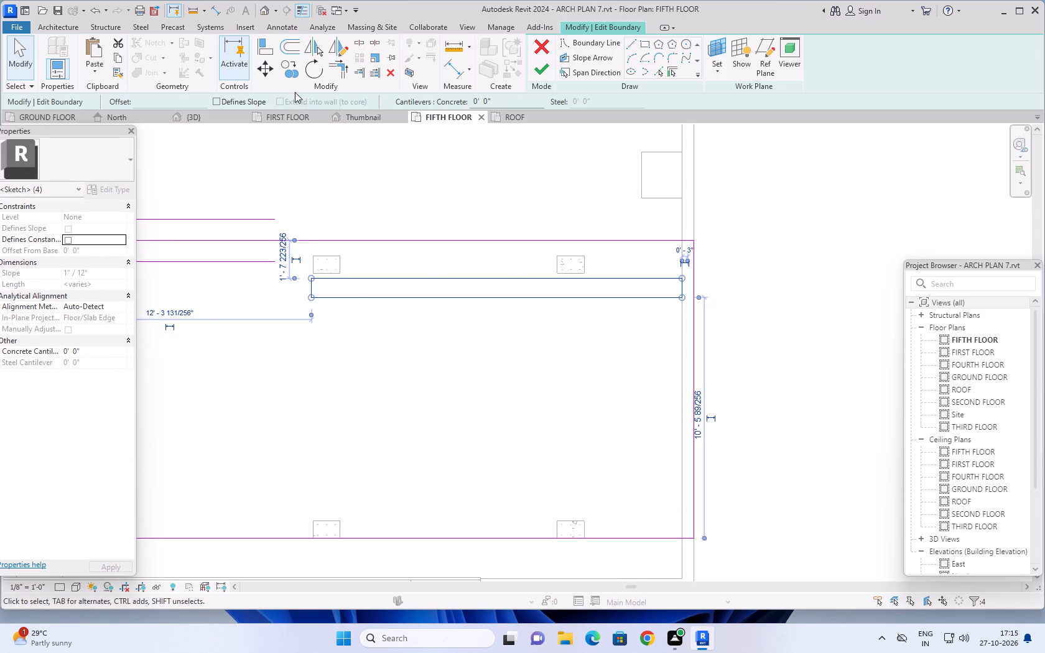
pyautogui.click(292, 68)
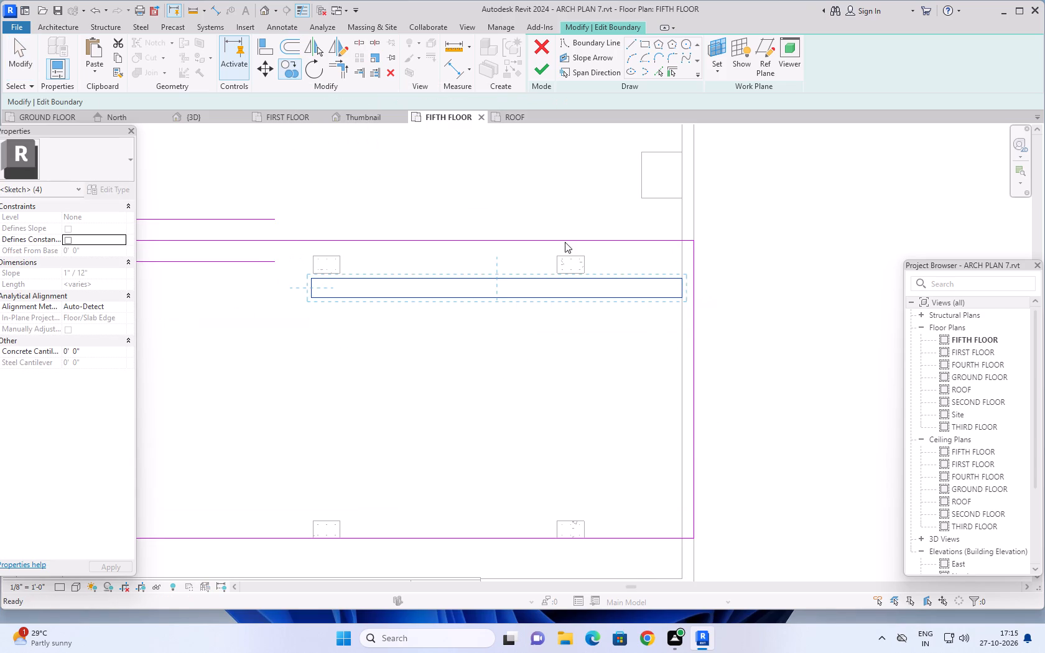
pyautogui.scroll(3, 684, 296)
pyautogui.click(680, 269)
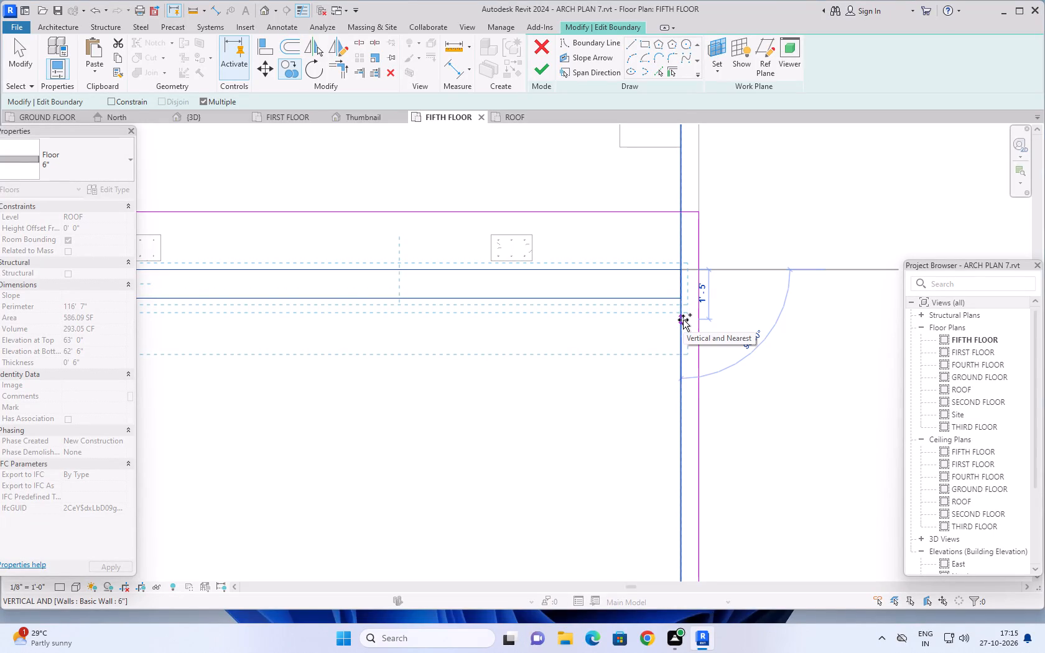
pyautogui.scroll(5, 683, 320)
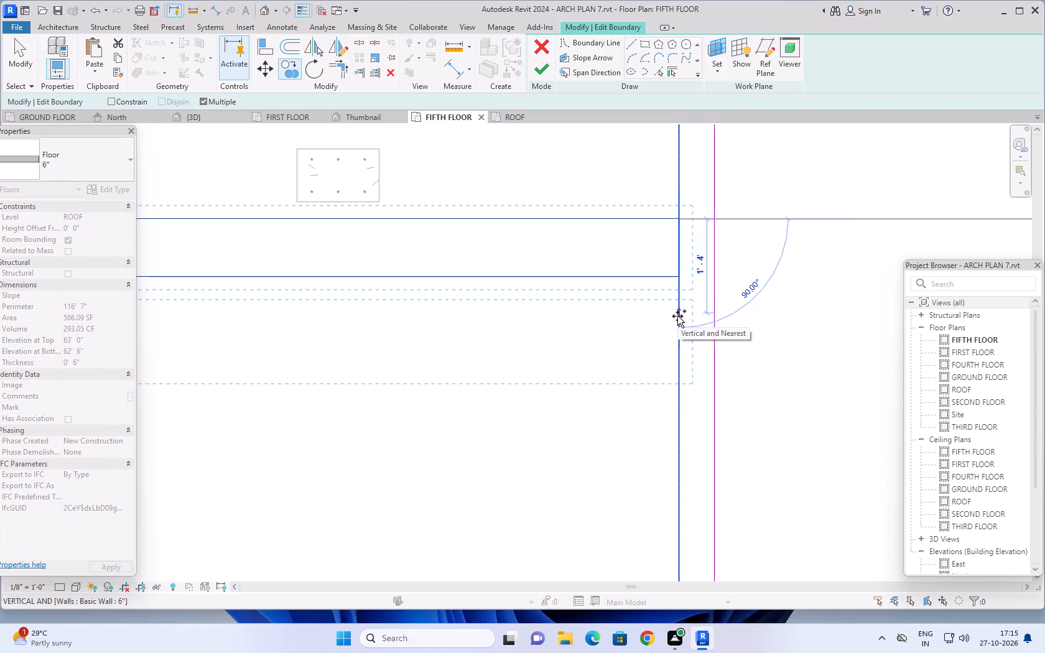
pyautogui.click(678, 317)
# Continue the stack of long east-west openings southward with four more copies spaced about 1'-4" apart.
pyautogui.scroll(-8, 662, 376)
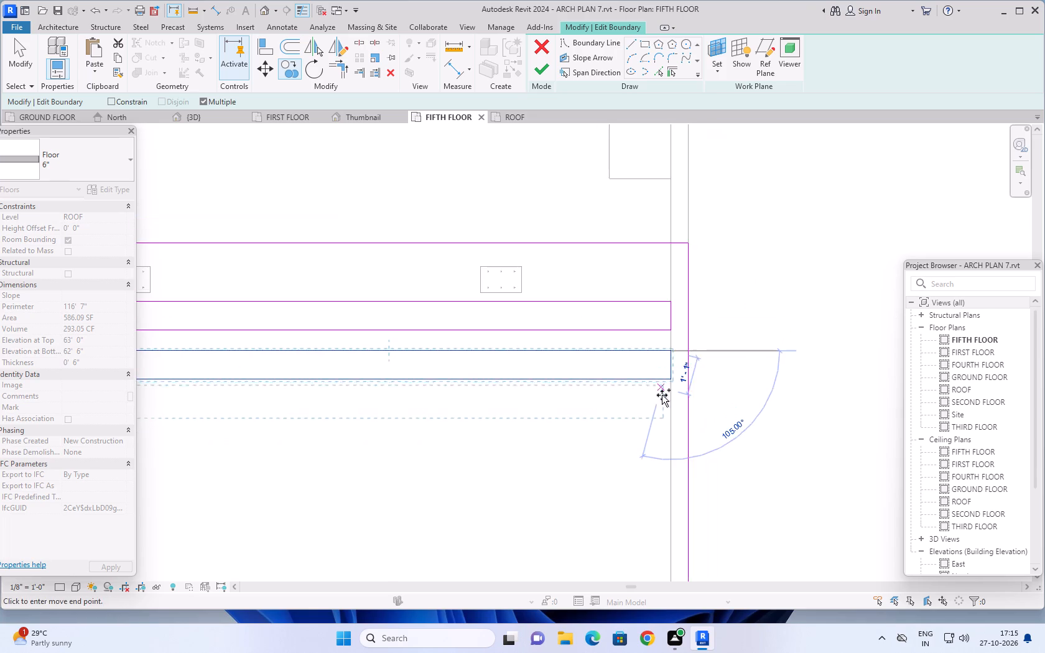
pyautogui.scroll(-6, 662, 395)
pyautogui.moveTo(657, 414); pyautogui.dragTo(604, 376, button='middle')
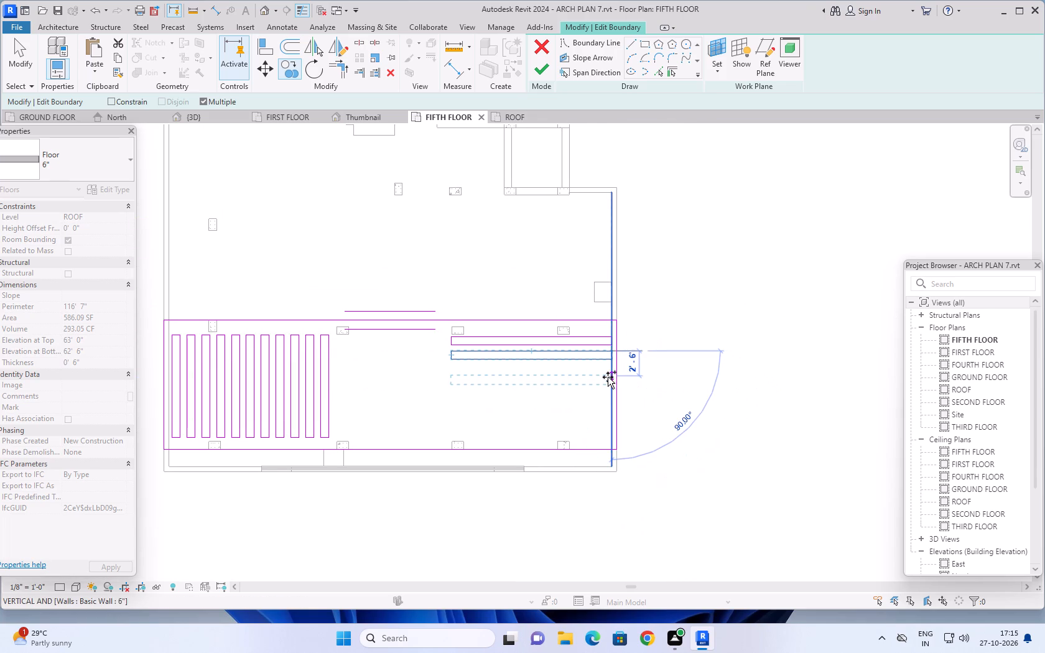
pyautogui.scroll(9, 611, 376)
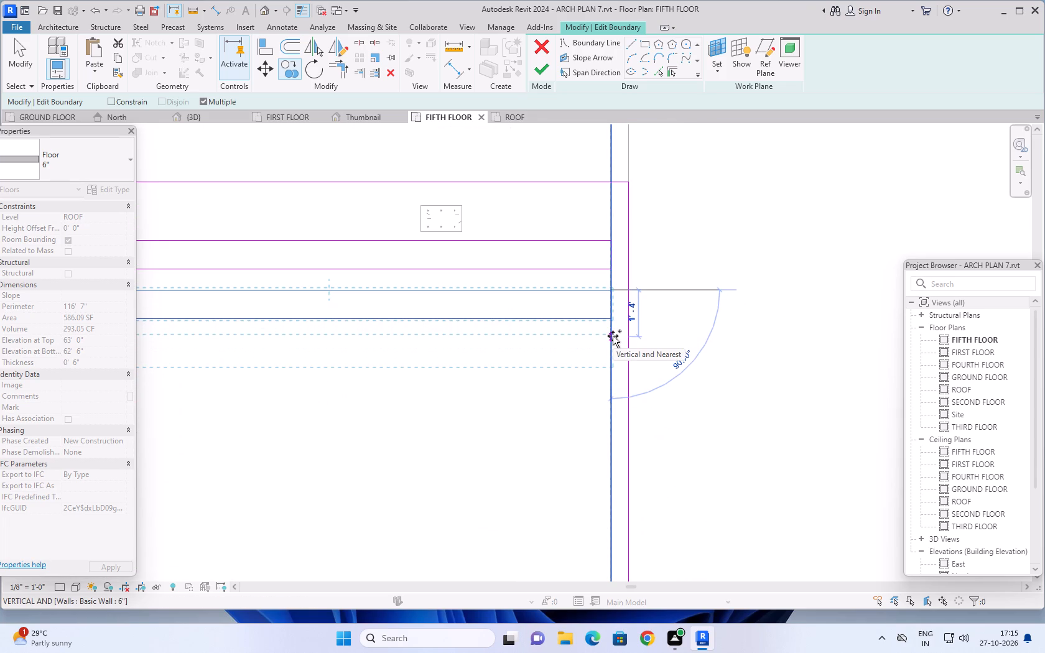
pyautogui.click(613, 336)
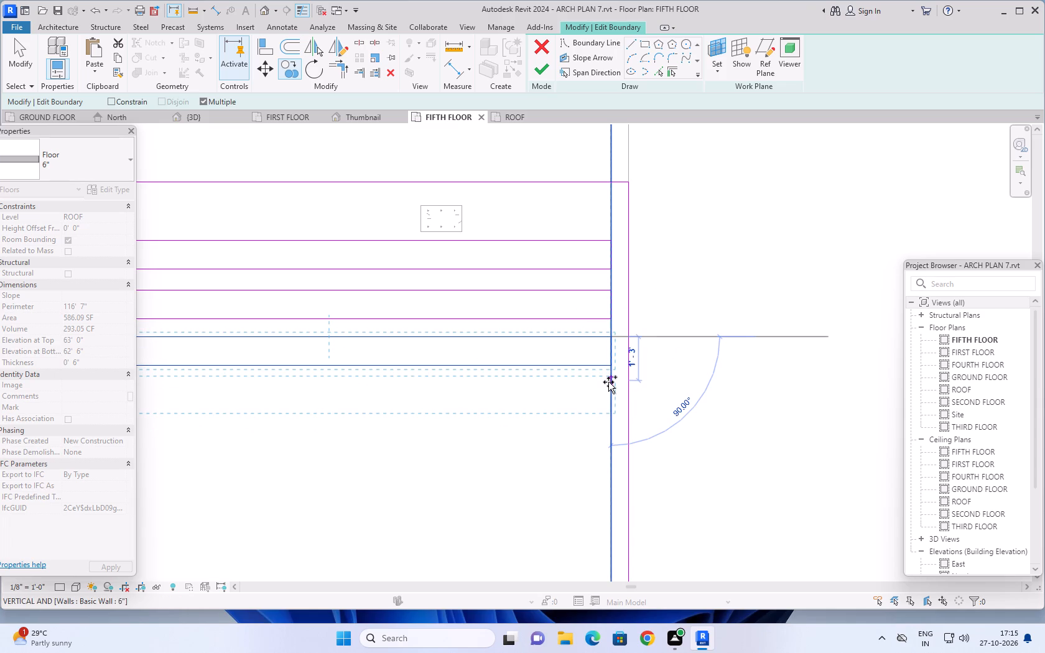
pyautogui.click(609, 383)
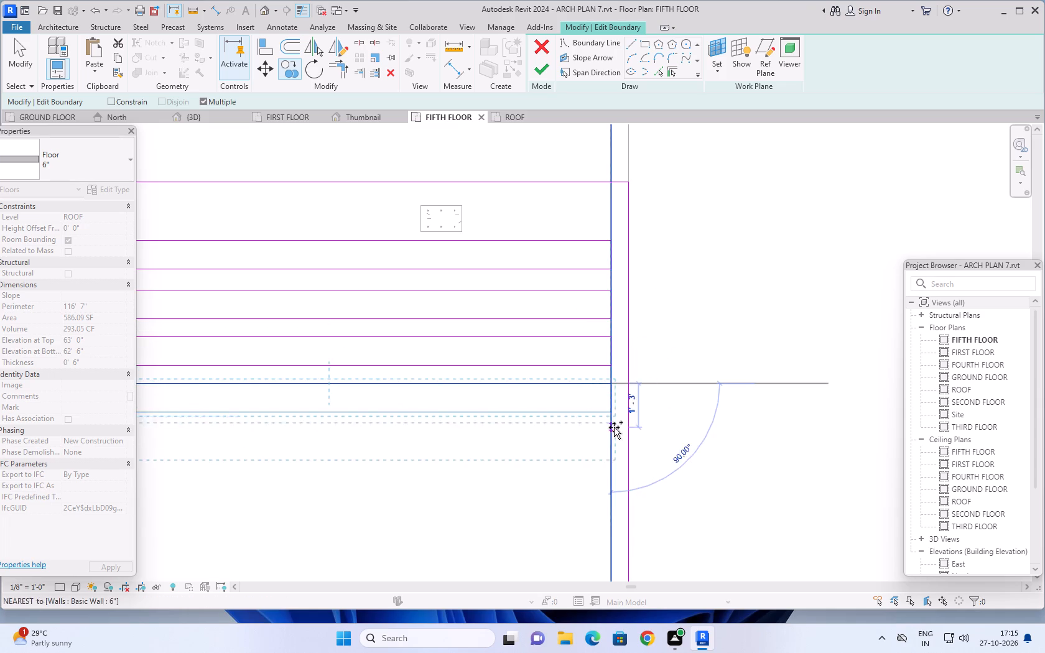
pyautogui.scroll(-4, 613, 432)
pyautogui.moveTo(611, 439); pyautogui.dragTo(613, 380, button='middle')
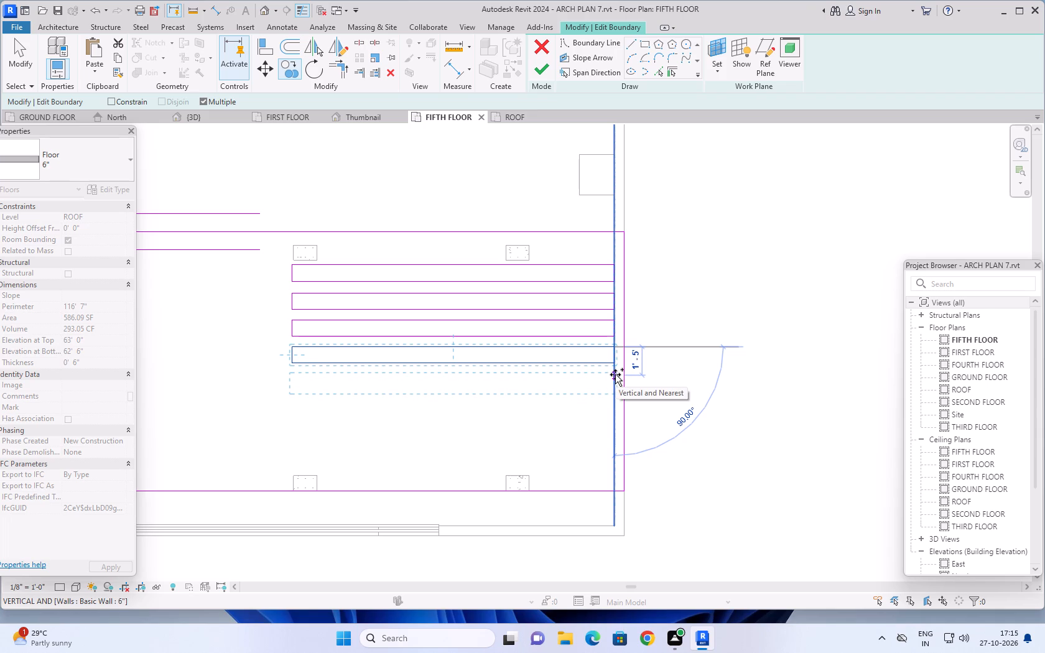
pyautogui.scroll(5, 615, 374)
pyautogui.click(615, 373)
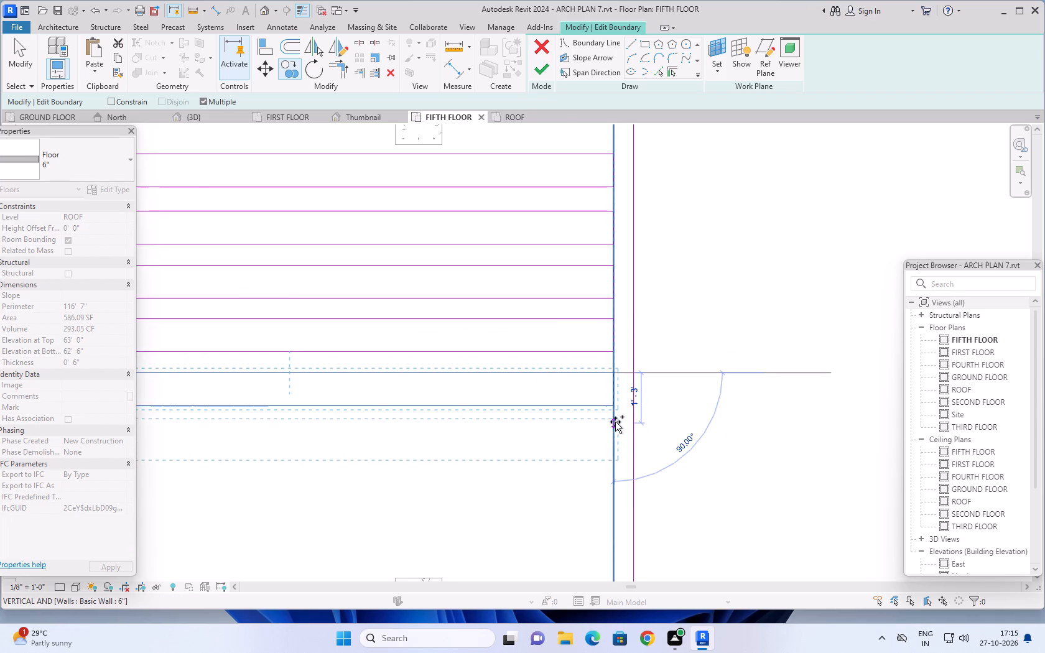
pyautogui.click(615, 425)
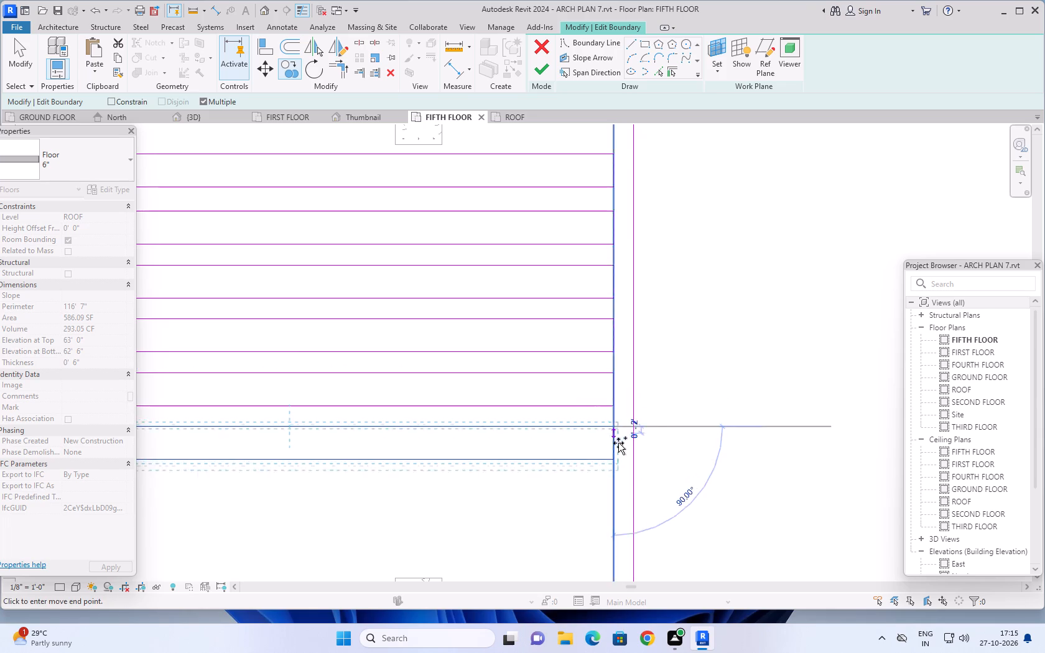
# Add two last copies of the long opening southward, about 1'-4" and 1'-3" apart, and end the copying.
pyautogui.scroll(-3, 619, 449)
pyautogui.moveTo(618, 454); pyautogui.dragTo(610, 402, button='middle')
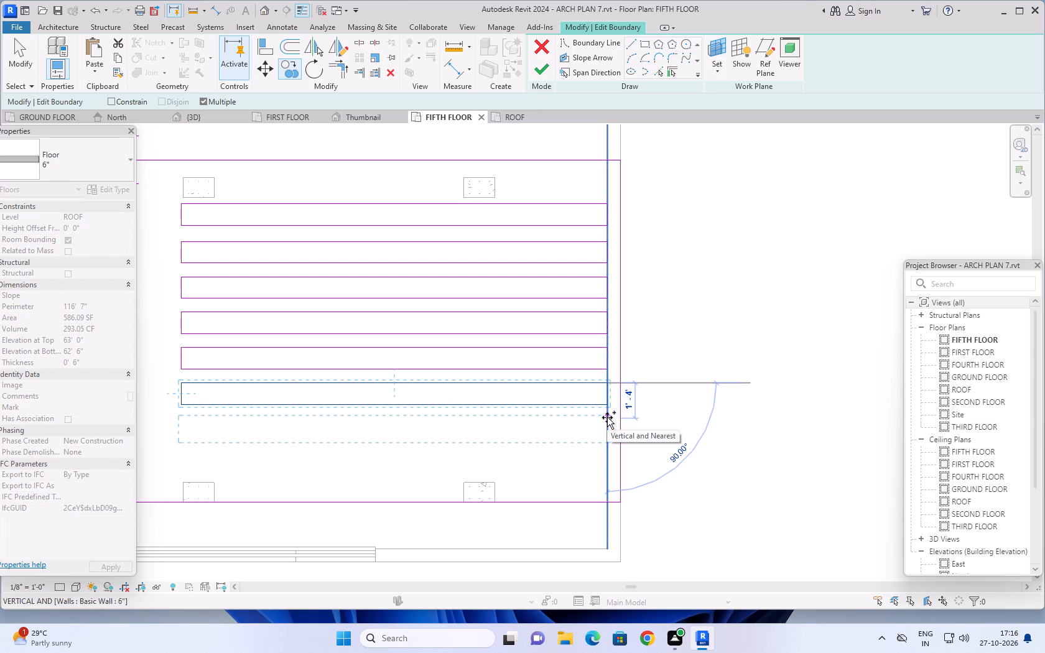
pyautogui.click(607, 417)
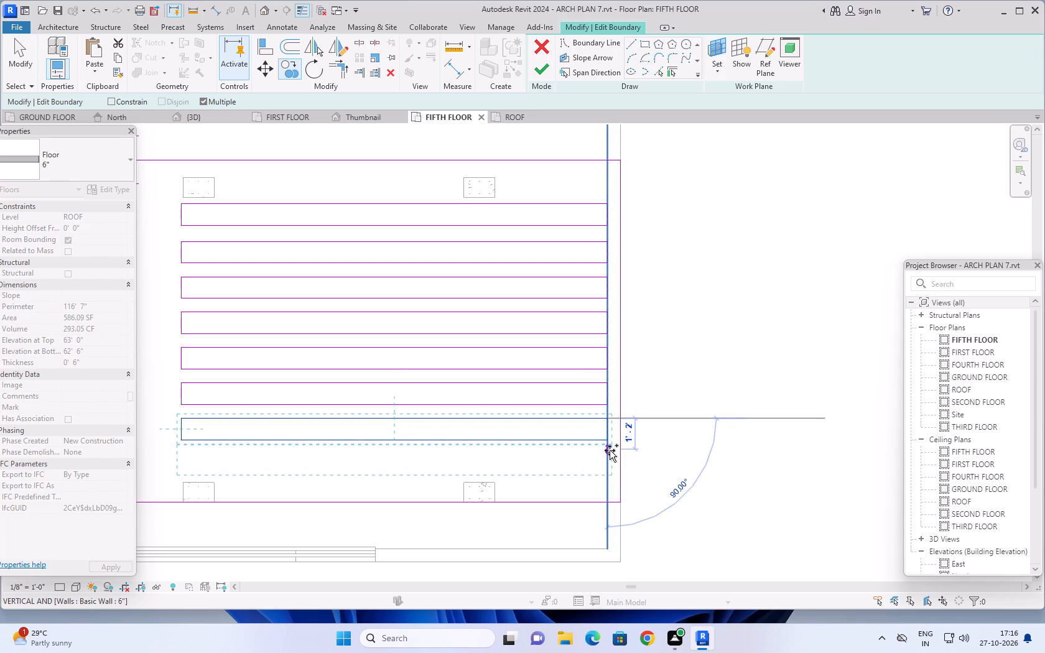
pyautogui.click(610, 450)
pyautogui.scroll(-7, 642, 447)
pyautogui.press('Escape')
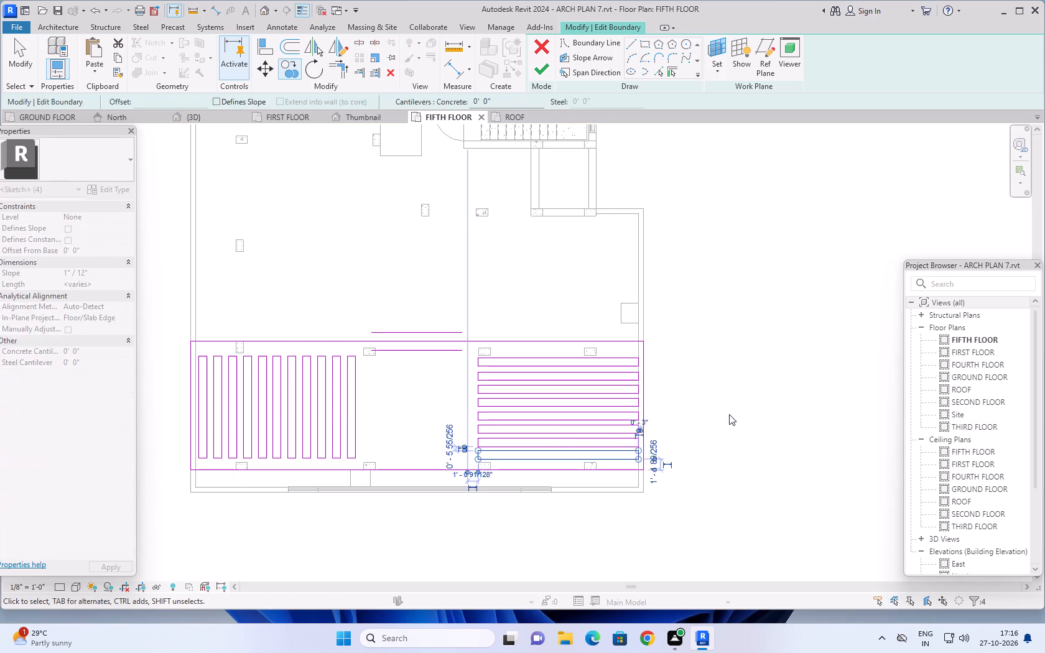
pyautogui.press('Escape')
# Finish the pergola slab's boundary sketch with both sets of openings.
pyautogui.moveTo(713, 322); pyautogui.dragTo(729, 320, button='middle')
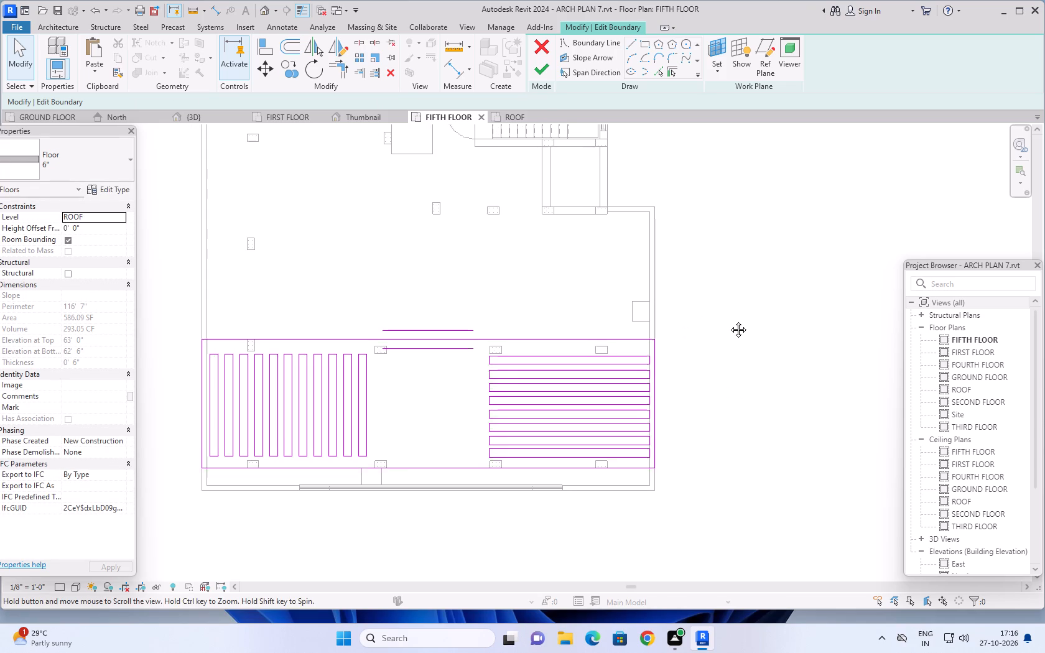
pyautogui.moveTo(729, 320); pyautogui.dragTo(765, 318, button='middle')
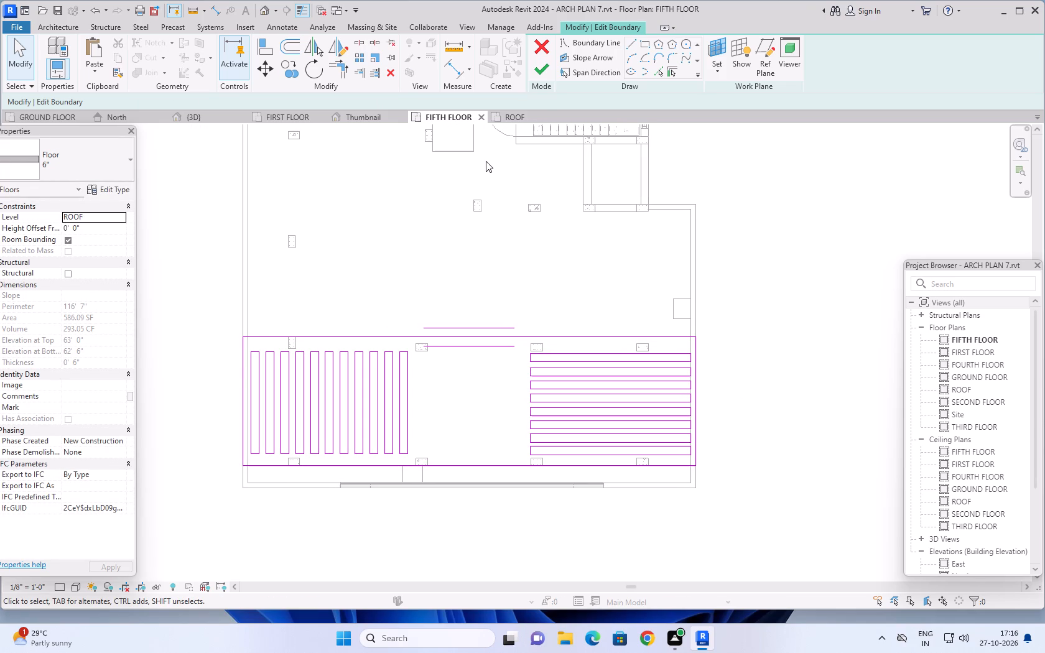
pyautogui.click(544, 71)
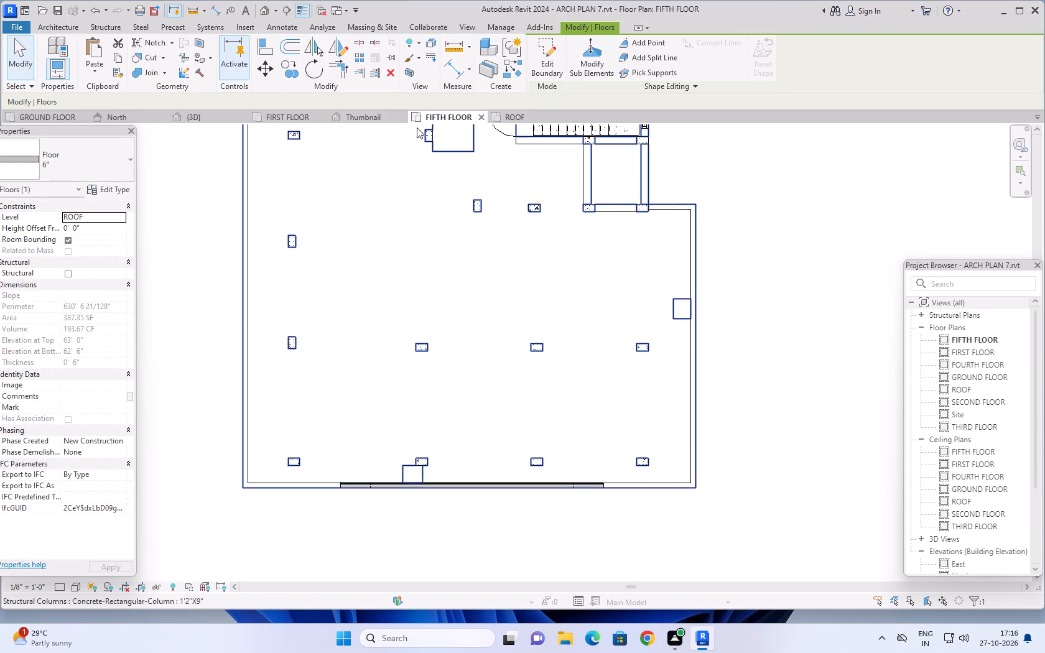
# Examine the slotted pergola slab in the ROOF plan and in the 3D view from above, the southwest corner and the front.
pyautogui.click(513, 118)
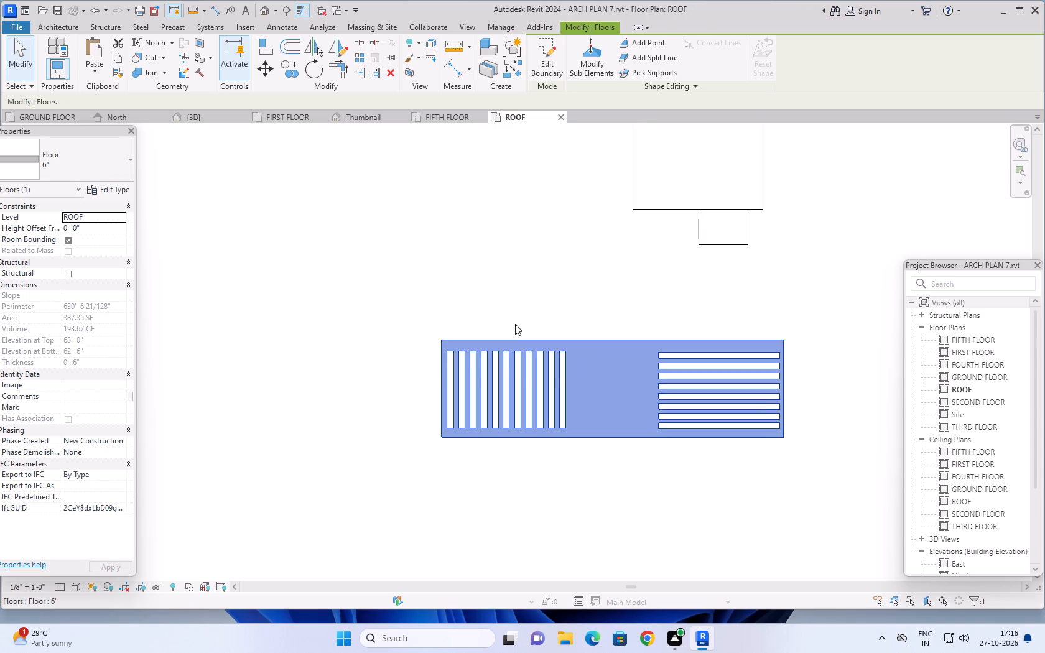
pyautogui.click(189, 119)
pyautogui.scroll(-1, 575, 409)
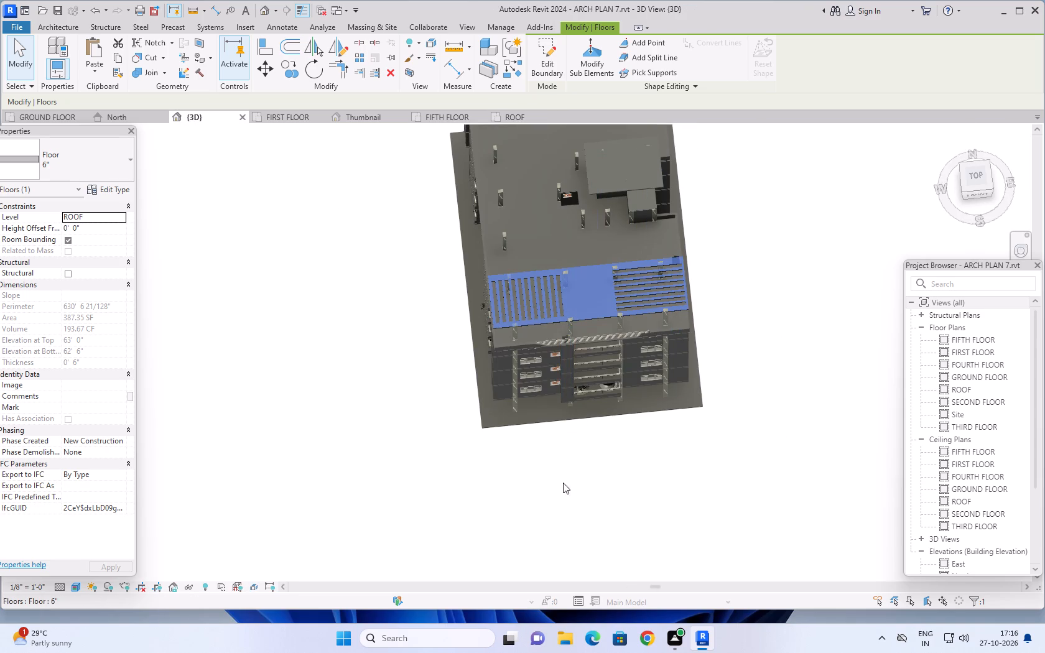
pyautogui.press('Escape')
pyautogui.keyDown('shift'); pyautogui.moveTo(568, 470); pyautogui.dragTo(569, 466, button='middle'); pyautogui.keyUp('shift')
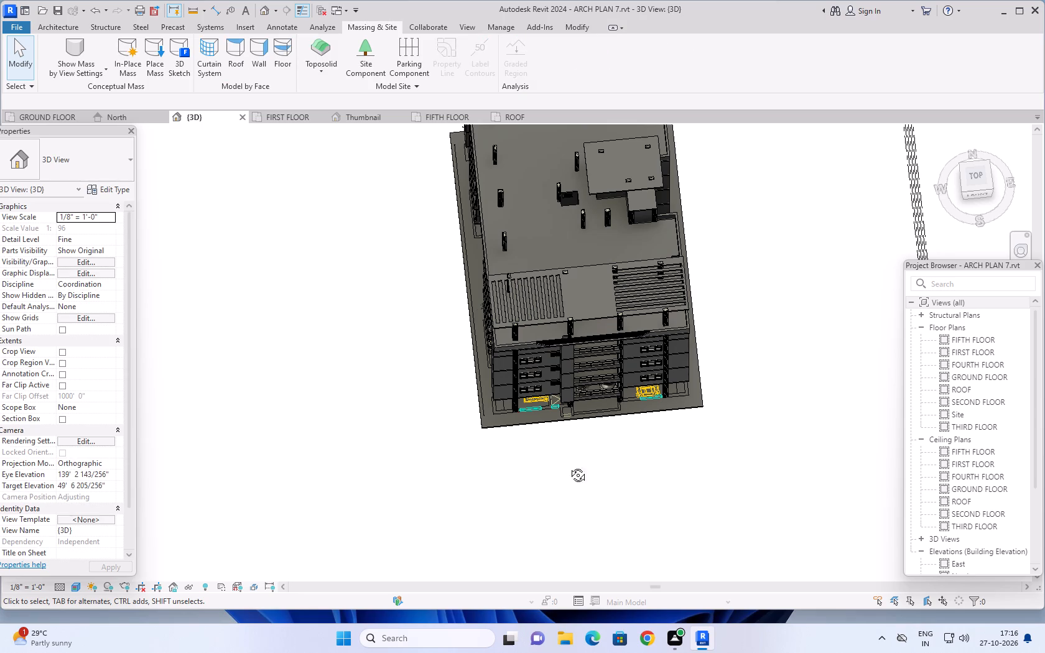
pyautogui.keyDown('shift'); pyautogui.moveTo(569, 466); pyautogui.dragTo(662, 178, button='middle'); pyautogui.keyUp('shift')
pyautogui.moveTo(712, 290); pyautogui.dragTo(684, 290, button='middle')
pyautogui.moveTo(656, 296); pyautogui.dragTo(639, 299, button='middle')
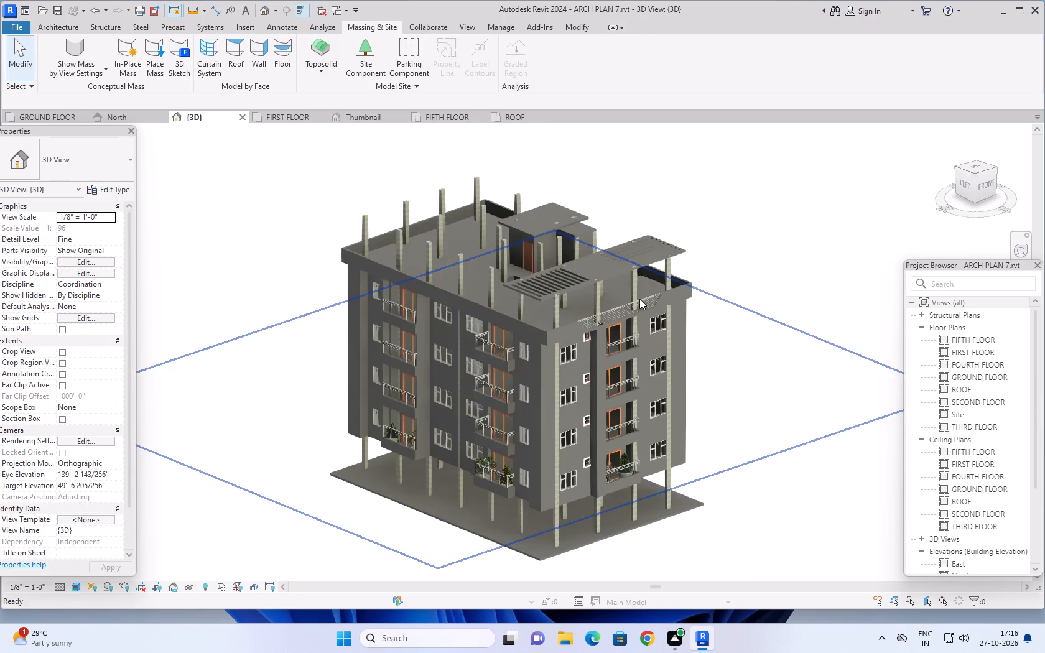
pyautogui.moveTo(639, 299); pyautogui.dragTo(638, 299, button='middle')
pyautogui.middleClick(637, 299)
pyautogui.keyDown('shift'); pyautogui.moveTo(654, 289); pyautogui.dragTo(613, 227, button='middle'); pyautogui.keyUp('shift')
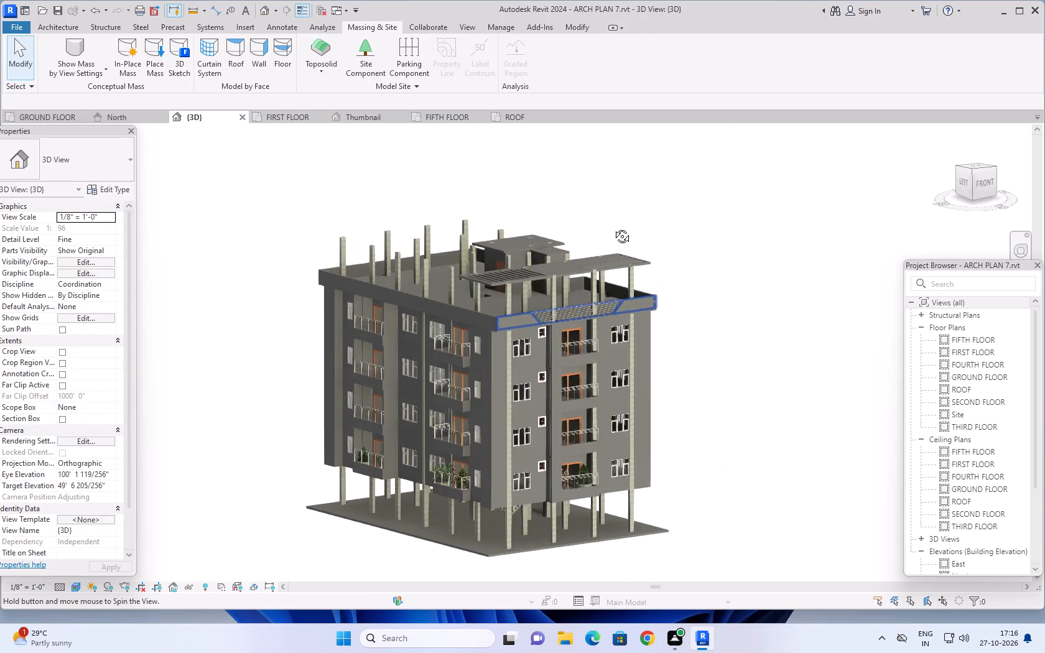
pyautogui.keyDown('shift'); pyautogui.moveTo(613, 227); pyautogui.dragTo(601, 221, button='middle'); pyautogui.keyUp('shift')
pyautogui.keyDown('shift'); pyautogui.moveTo(708, 345); pyautogui.dragTo(695, 276, button='middle'); pyautogui.keyUp('shift')
pyautogui.moveTo(693, 282); pyautogui.dragTo(690, 286, button='middle')
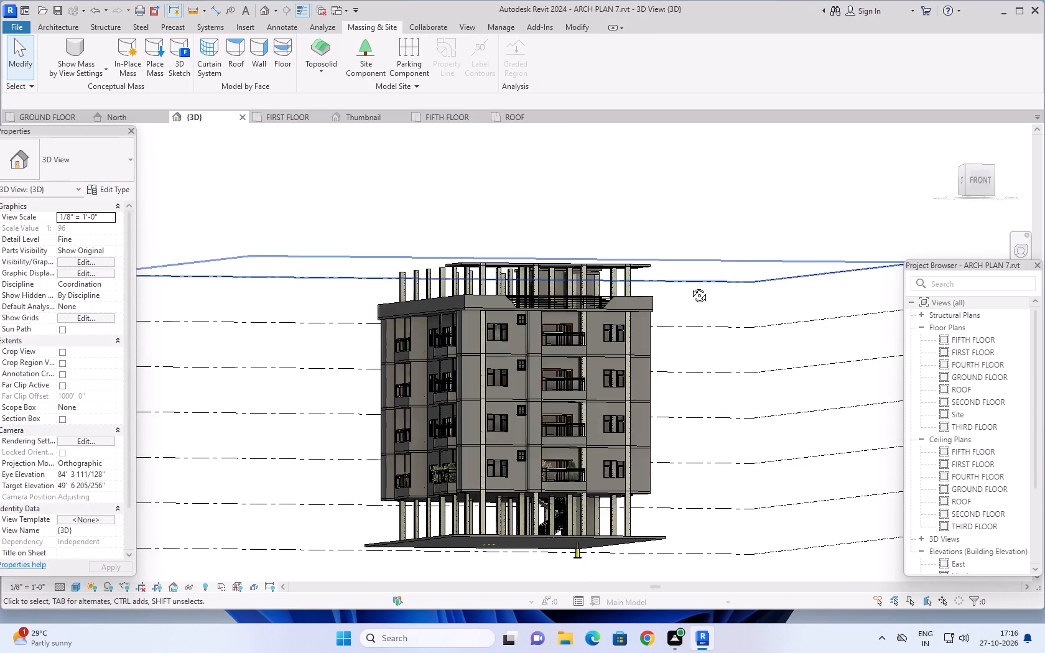
pyautogui.moveTo(690, 286); pyautogui.dragTo(669, 318, button='middle')
pyautogui.scroll(4, 669, 335)
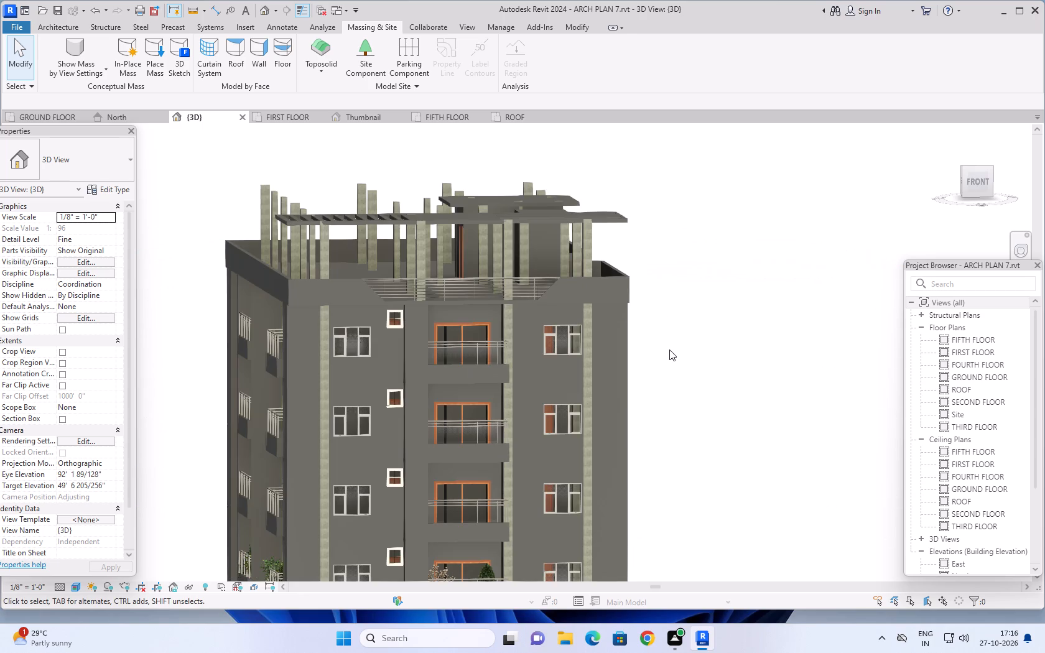
pyautogui.moveTo(664, 359); pyautogui.dragTo(750, 360, button='middle')
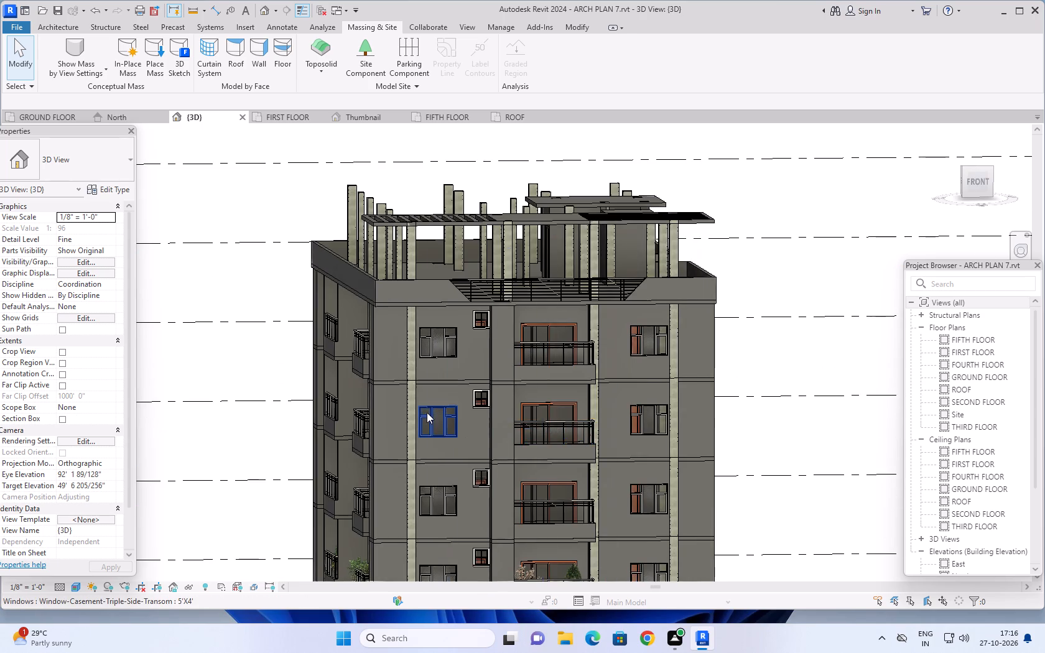
# Examine the front facade's windows, balconies and roof pergola in the 3D view from several distances and angles.
pyautogui.scroll(5, 428, 409)
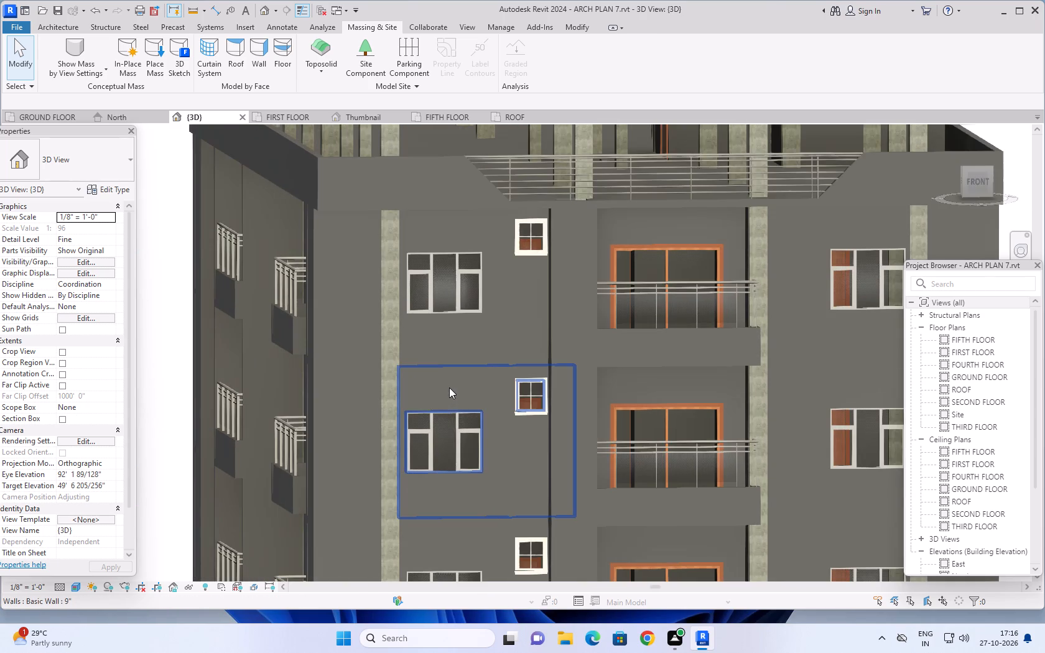
pyautogui.scroll(-1, 449, 387)
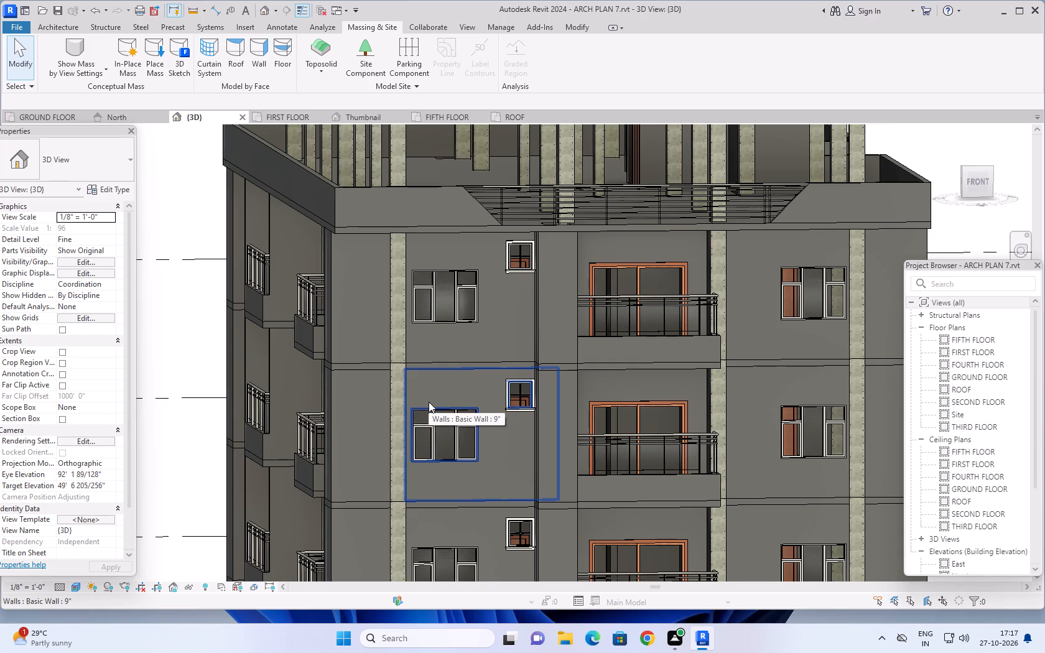
pyautogui.scroll(-1, 460, 352)
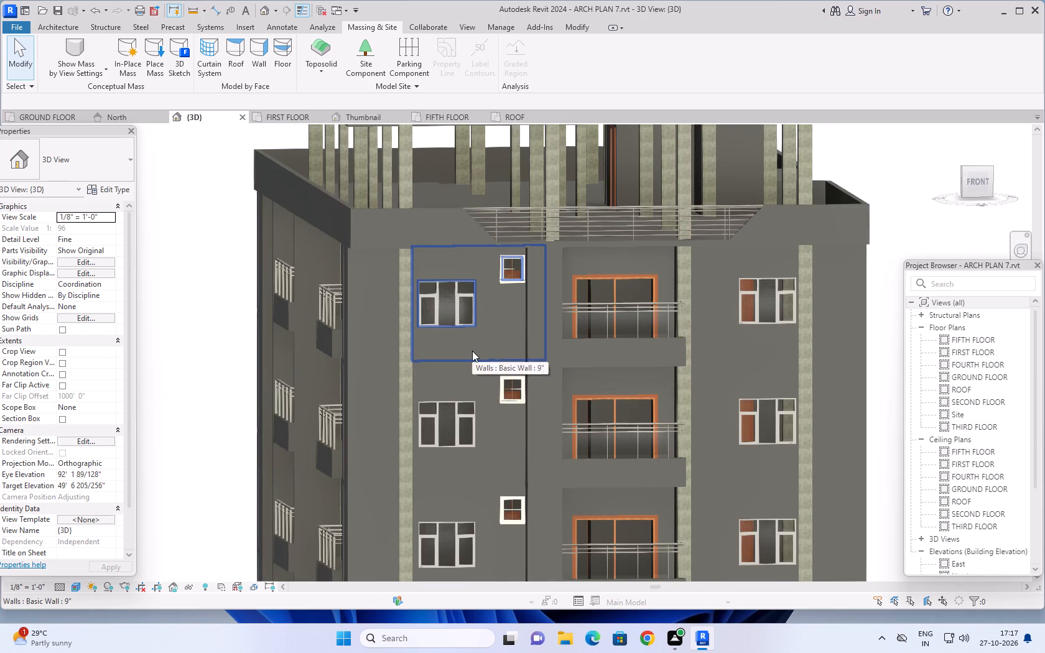
pyautogui.scroll(-2, 473, 350)
pyautogui.scroll(1, 483, 353)
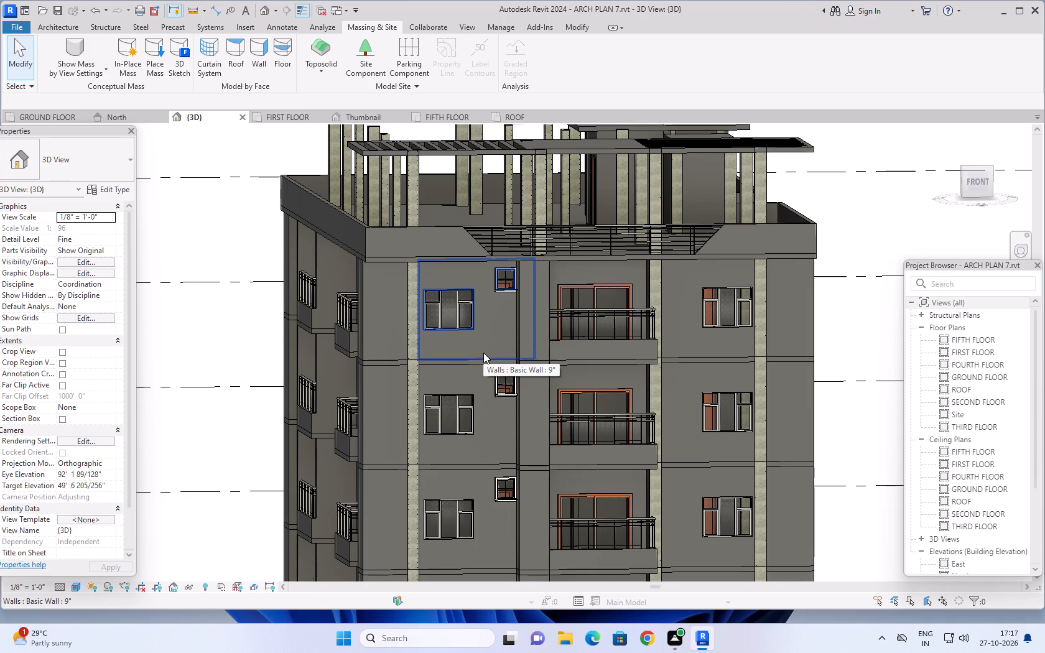
pyautogui.press('Escape')
pyautogui.press('Escape')
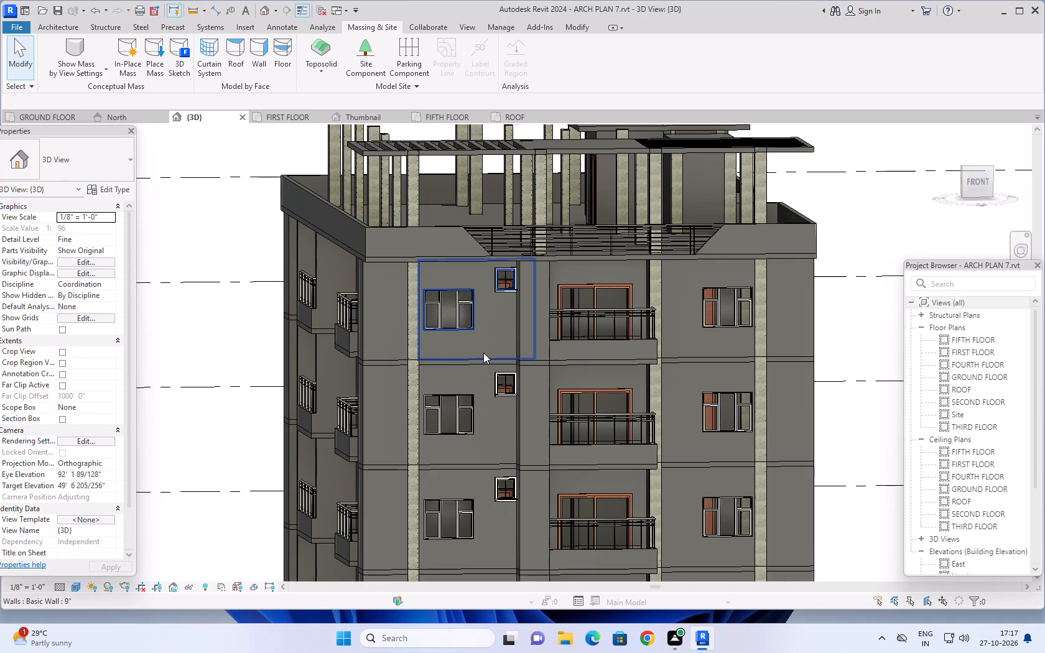
pyautogui.scroll(-4, 483, 353)
pyautogui.moveTo(727, 348); pyautogui.dragTo(728, 357, button='middle')
pyautogui.moveTo(728, 359); pyautogui.dragTo(720, 366, button='middle')
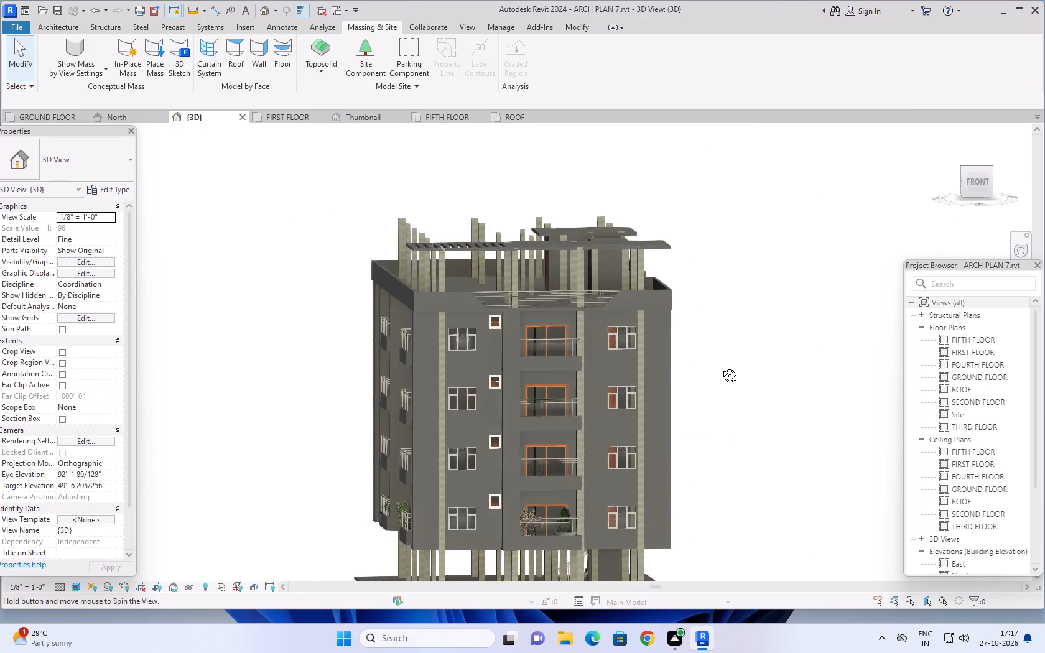
pyautogui.moveTo(720, 366); pyautogui.dragTo(715, 372, button='middle')
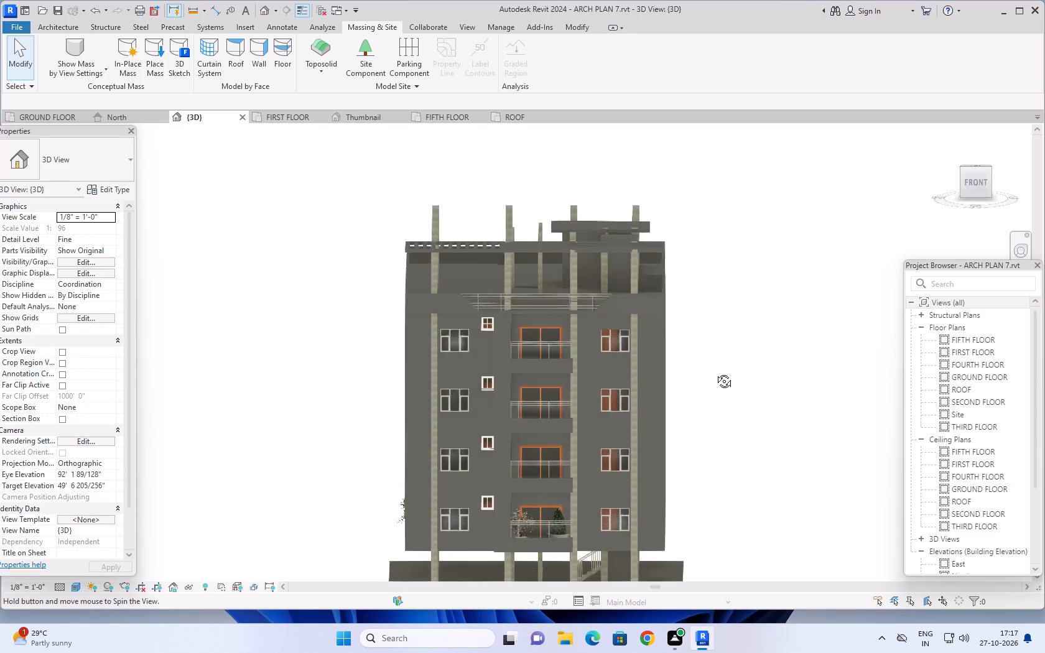
pyautogui.moveTo(715, 372); pyautogui.dragTo(721, 370, button='middle')
pyautogui.scroll(2, 721, 359)
pyautogui.moveTo(705, 383); pyautogui.dragTo(768, 359, button='middle')
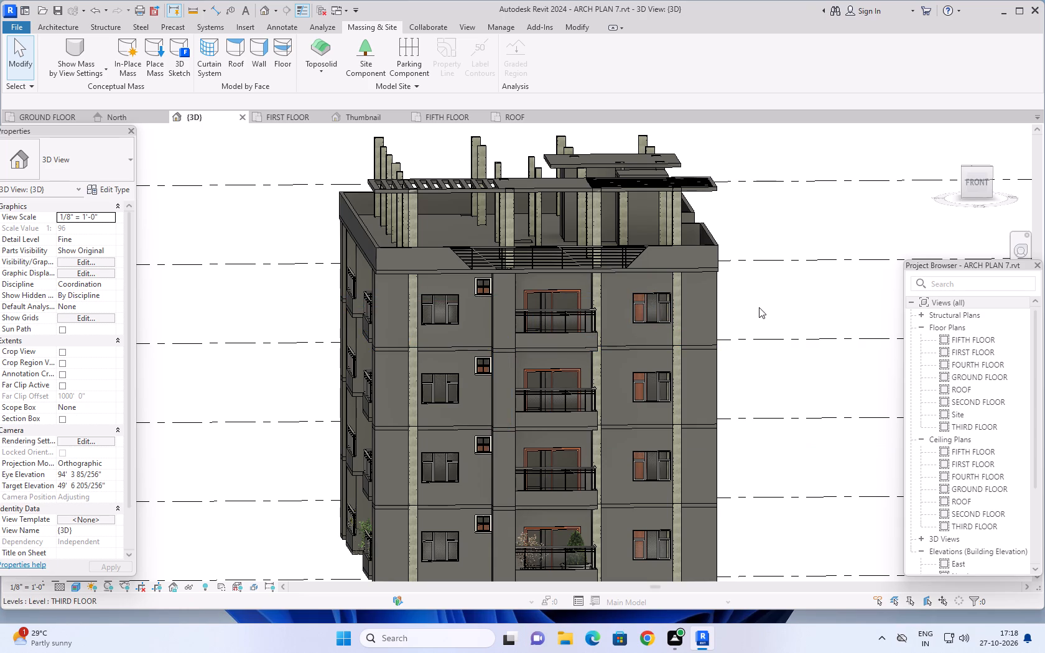
pyautogui.moveTo(759, 305); pyautogui.dragTo(727, 274, button='middle')
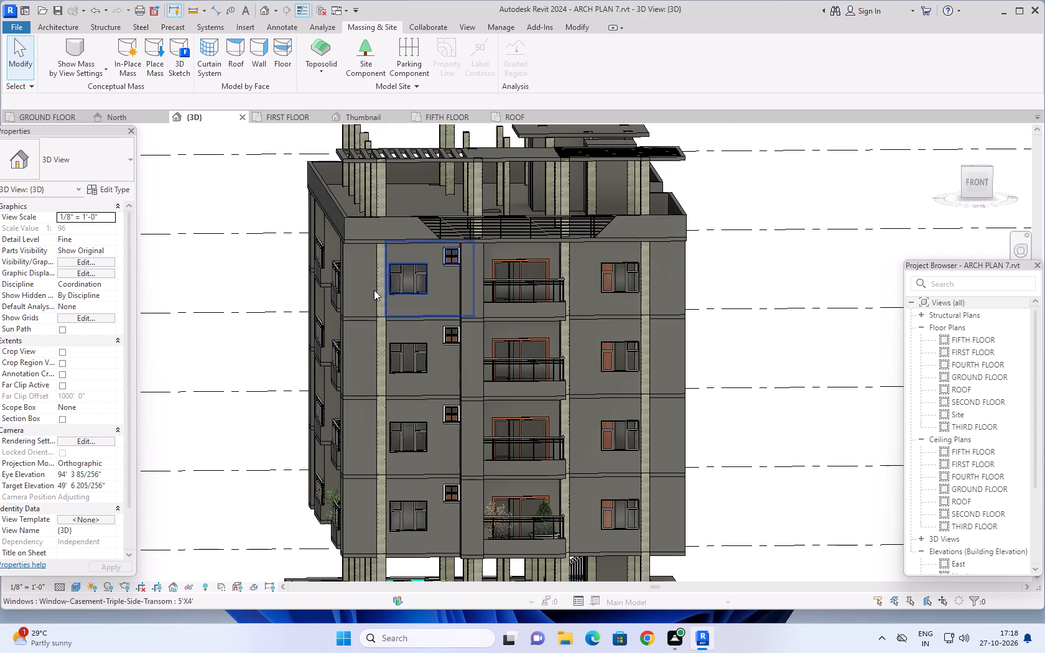
pyautogui.scroll(1, 369, 278)
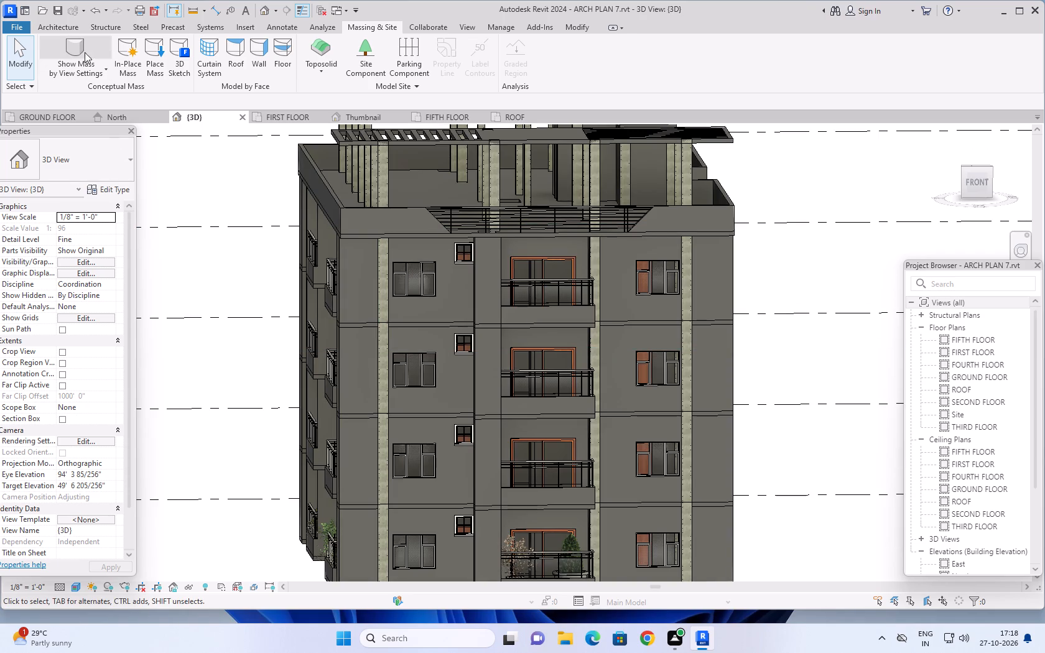
# Start an in-place model in the Generic Models category, keeping the default name.
pyautogui.click(69, 28)
pyautogui.click(154, 69)
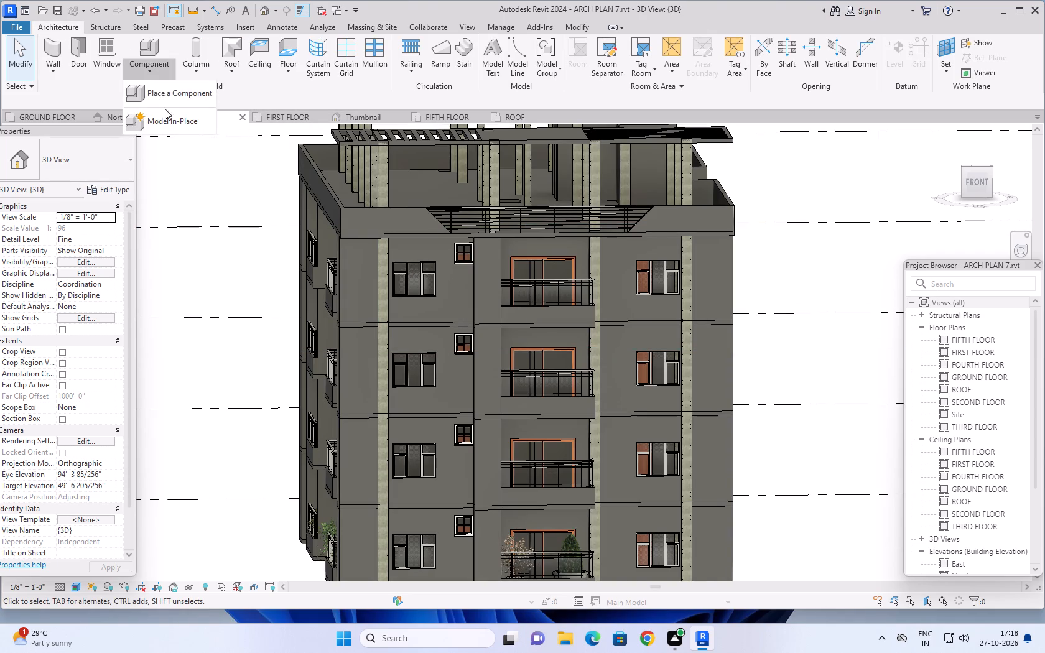
pyautogui.click(167, 114)
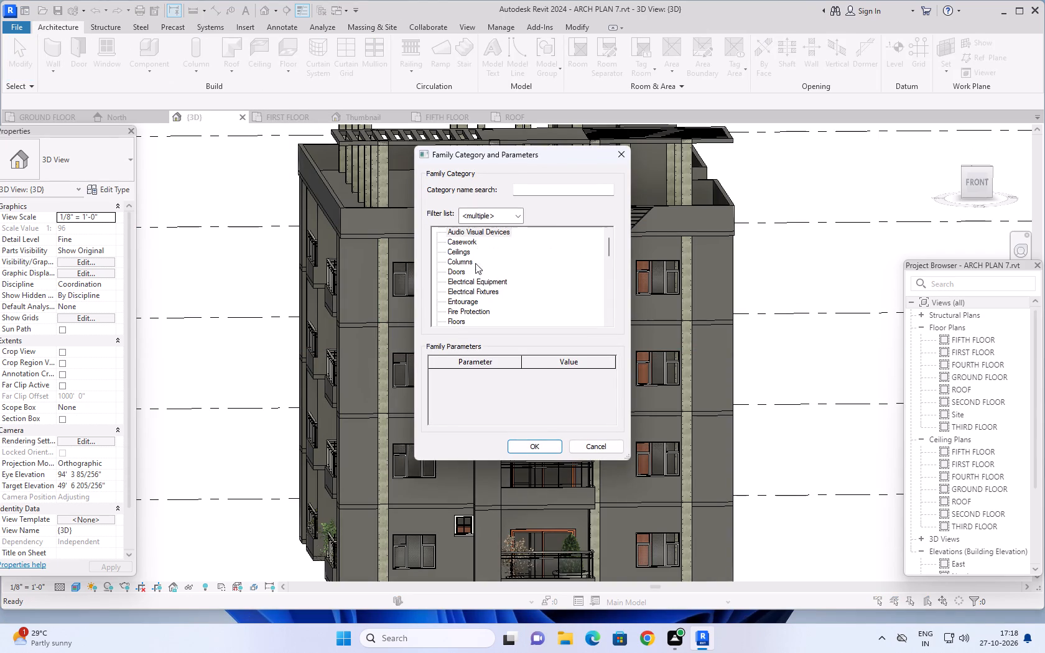
pyautogui.scroll(-3, 476, 284)
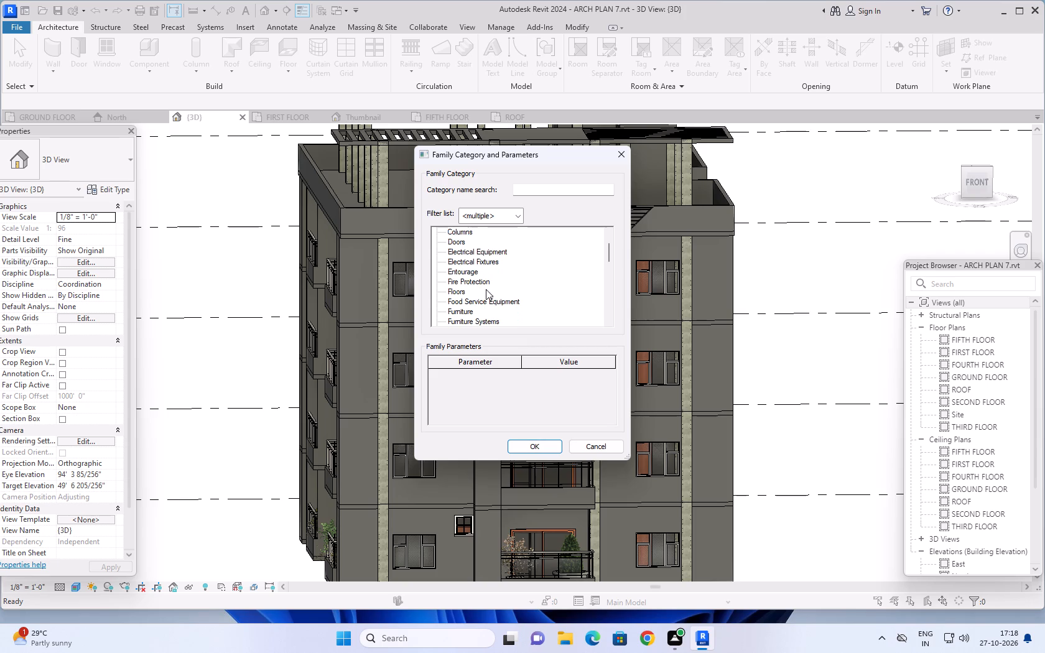
pyautogui.scroll(-4, 478, 297)
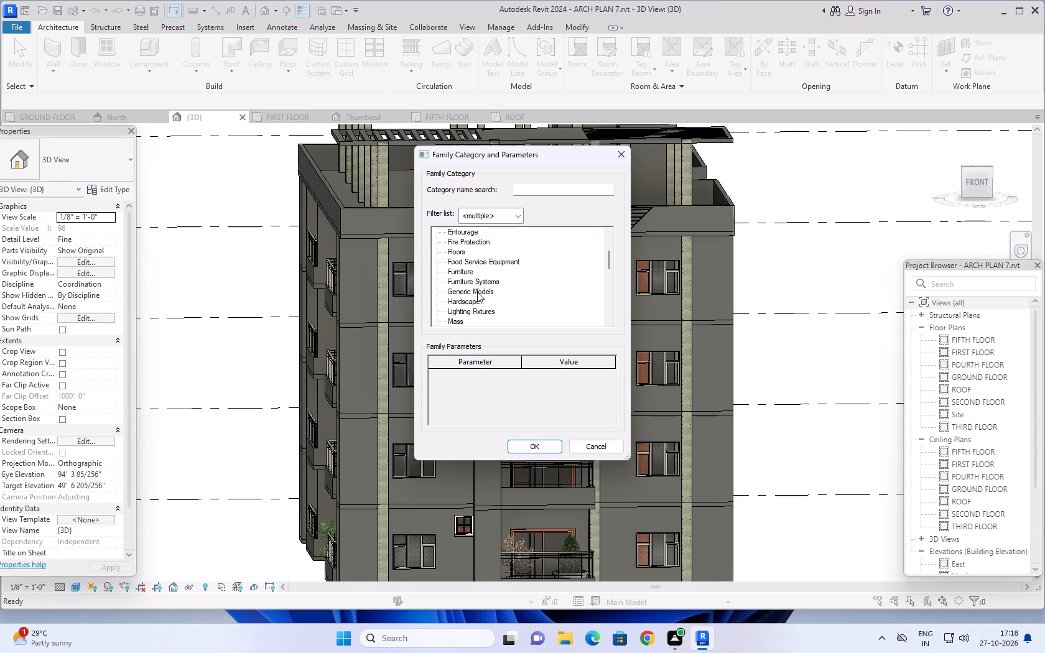
pyautogui.click(476, 291)
pyautogui.click(536, 448)
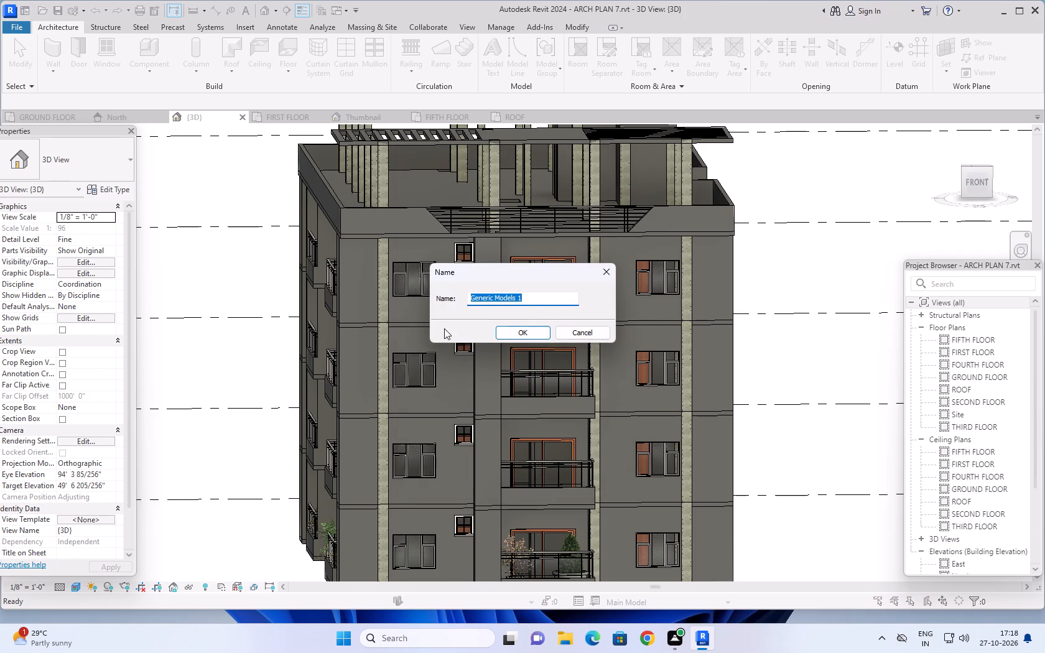
pyautogui.click(514, 333)
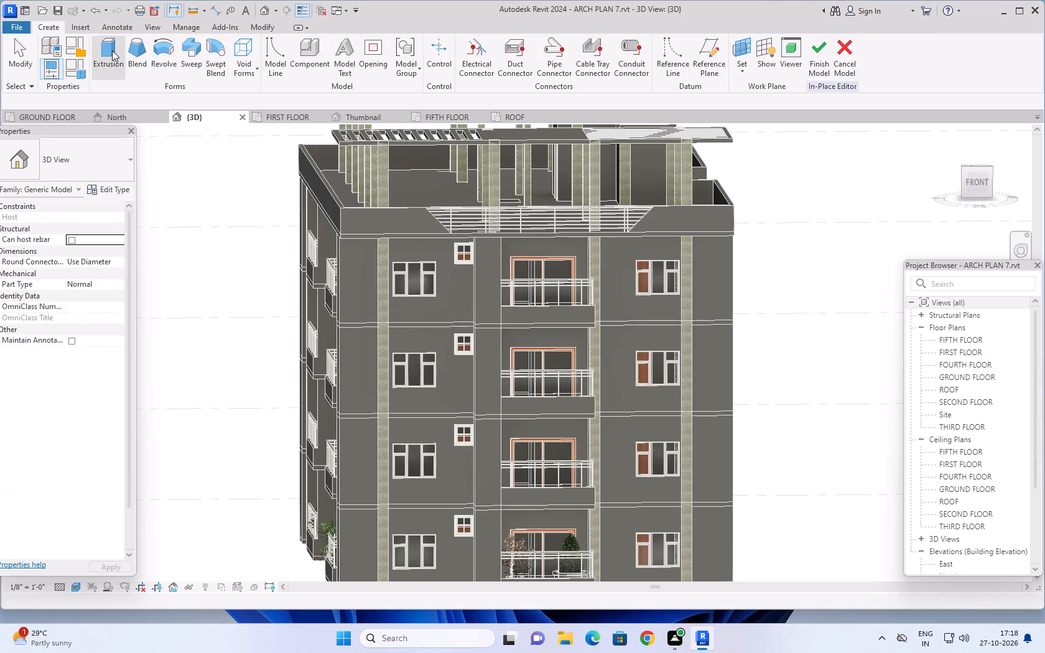
# Begin an extrusion and pick the 9" front wall's face around the lowest west window as its work plane.
pyautogui.click(112, 50)
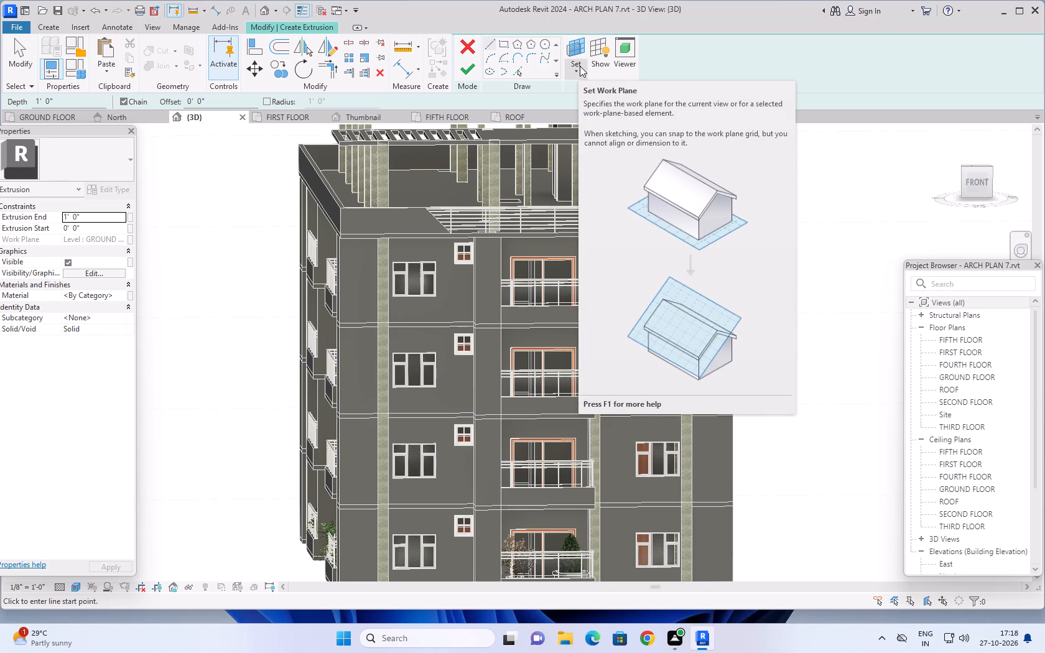
pyautogui.click(578, 72)
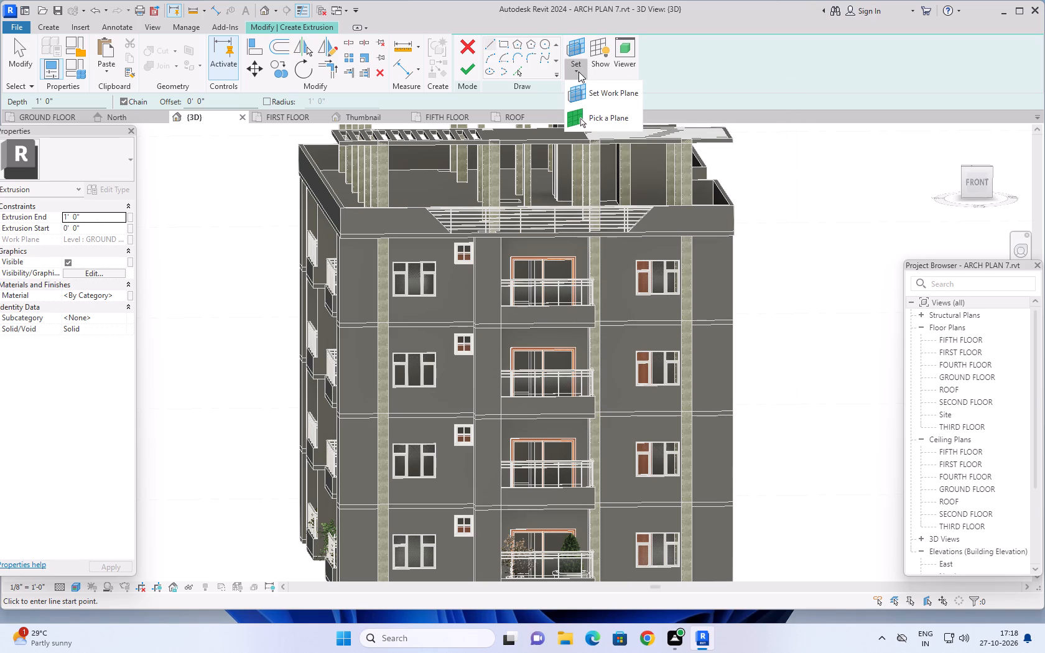
pyautogui.click(588, 118)
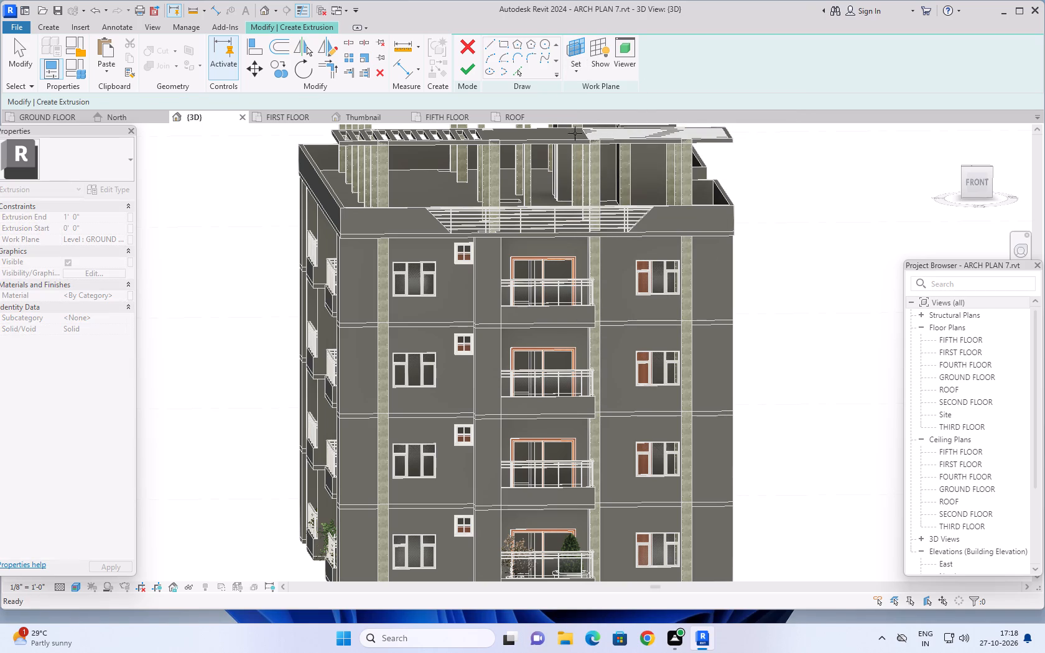
pyautogui.click(431, 524)
# Sketch a rectangle offset 1'-0" outward around the front facade's lowest west triple casement window, from corner to opposite corner, about 6'-0" high.
pyautogui.scroll(-2, 431, 524)
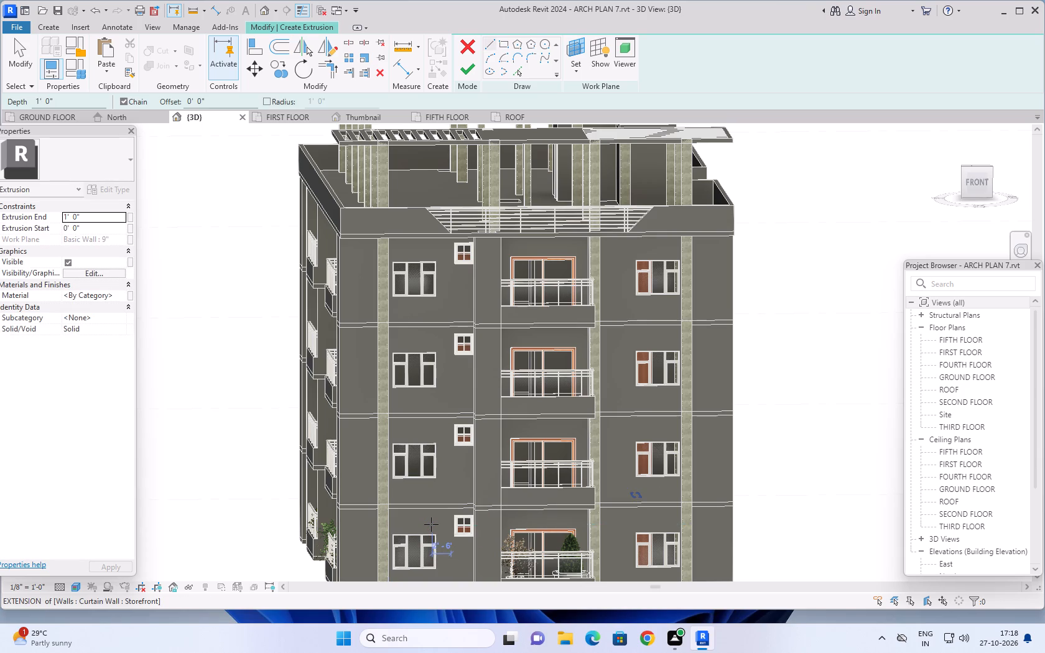
pyautogui.moveTo(431, 524); pyautogui.dragTo(462, 453, button='middle')
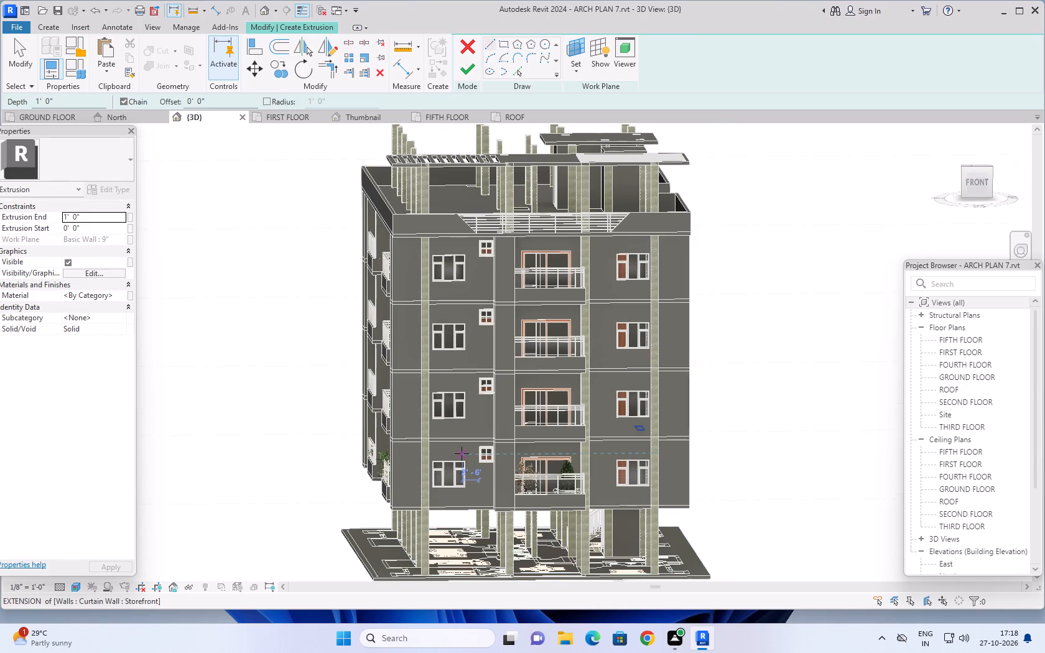
pyautogui.keyDown('shift'); pyautogui.moveTo(460, 450); pyautogui.dragTo(457, 427, button='middle'); pyautogui.keyUp('shift')
pyautogui.scroll(3, 444, 446)
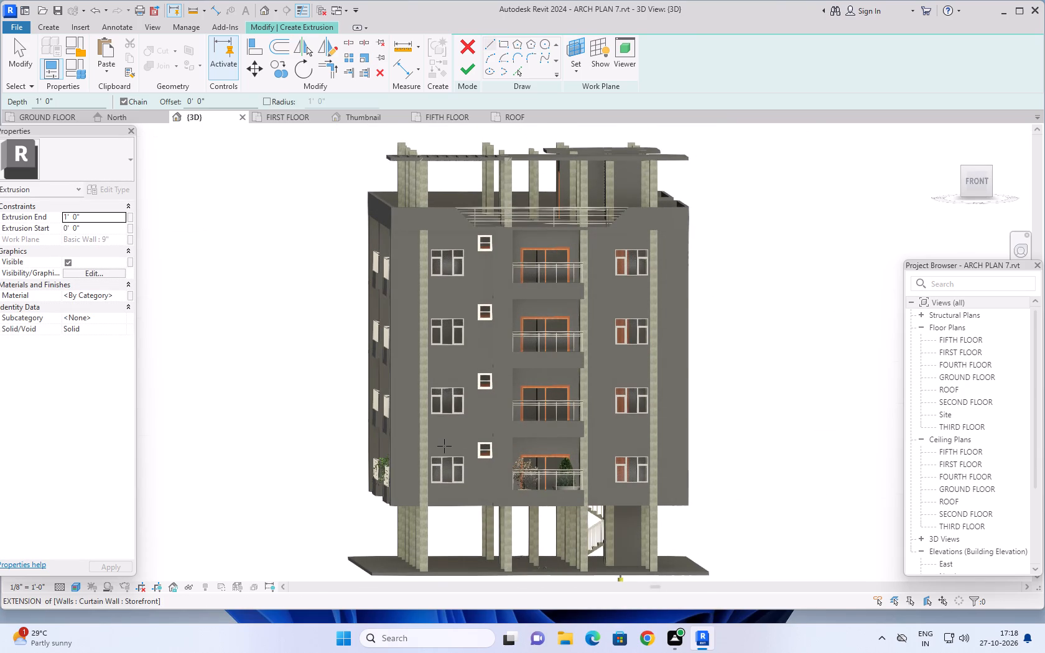
pyautogui.scroll(4, 444, 448)
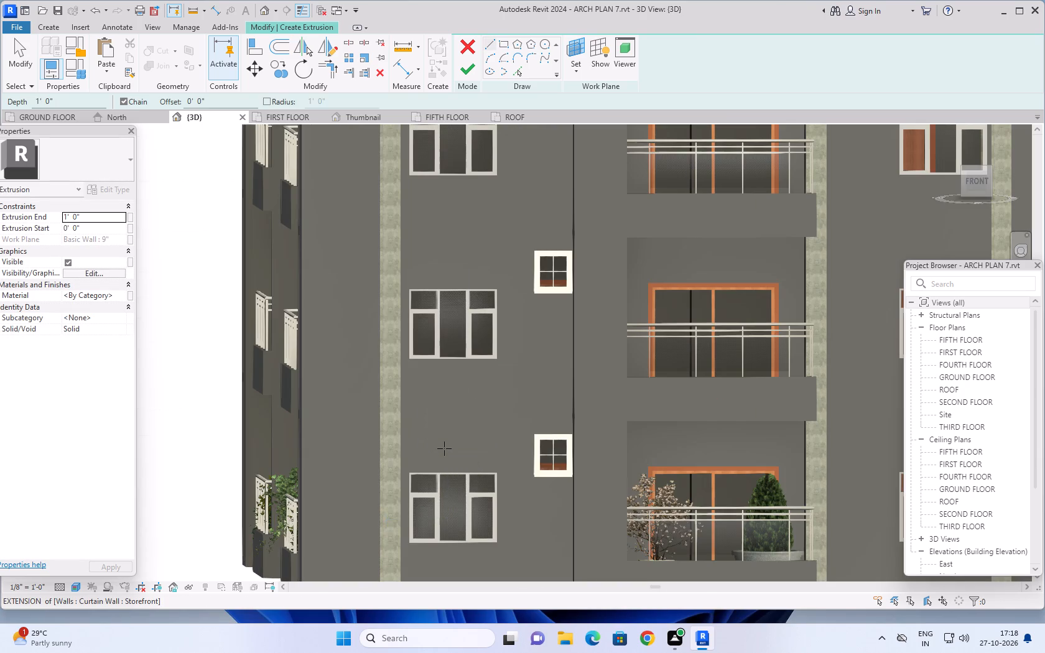
pyautogui.moveTo(453, 453); pyautogui.dragTo(444, 454, button='middle')
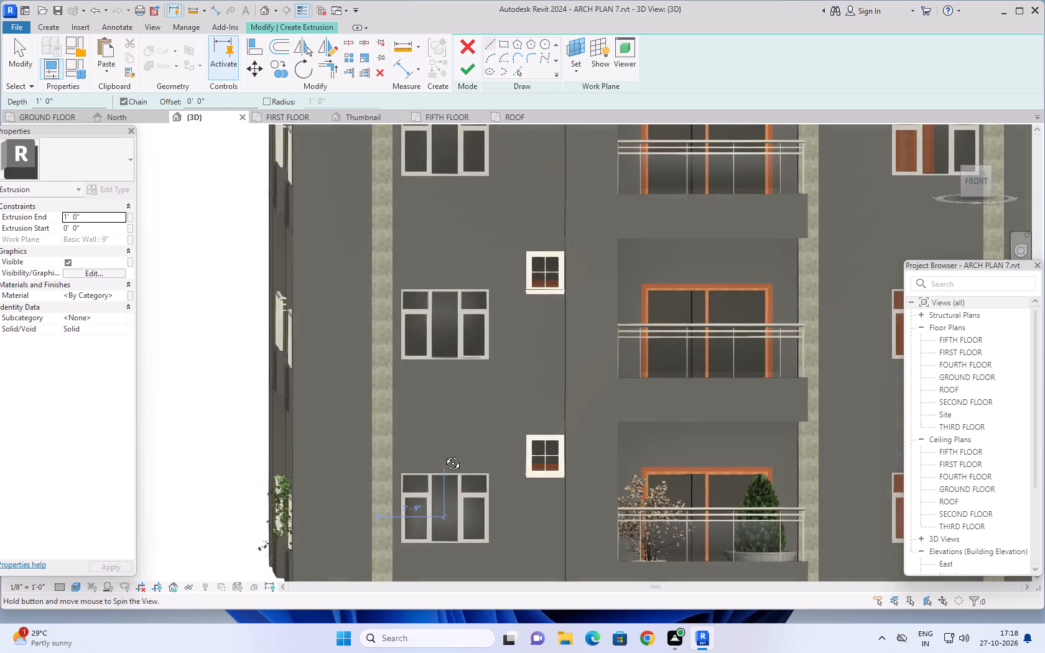
pyautogui.moveTo(444, 454); pyautogui.dragTo(441, 453, button='middle')
pyautogui.moveTo(441, 449); pyautogui.dragTo(453, 409, button='middle')
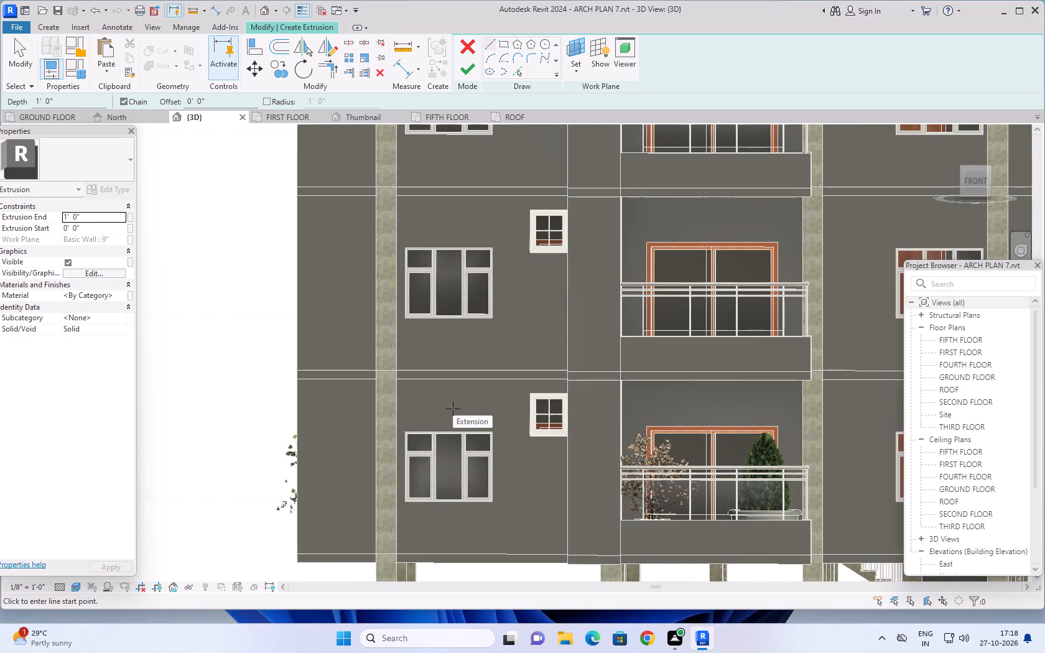
pyautogui.scroll(4, 402, 427)
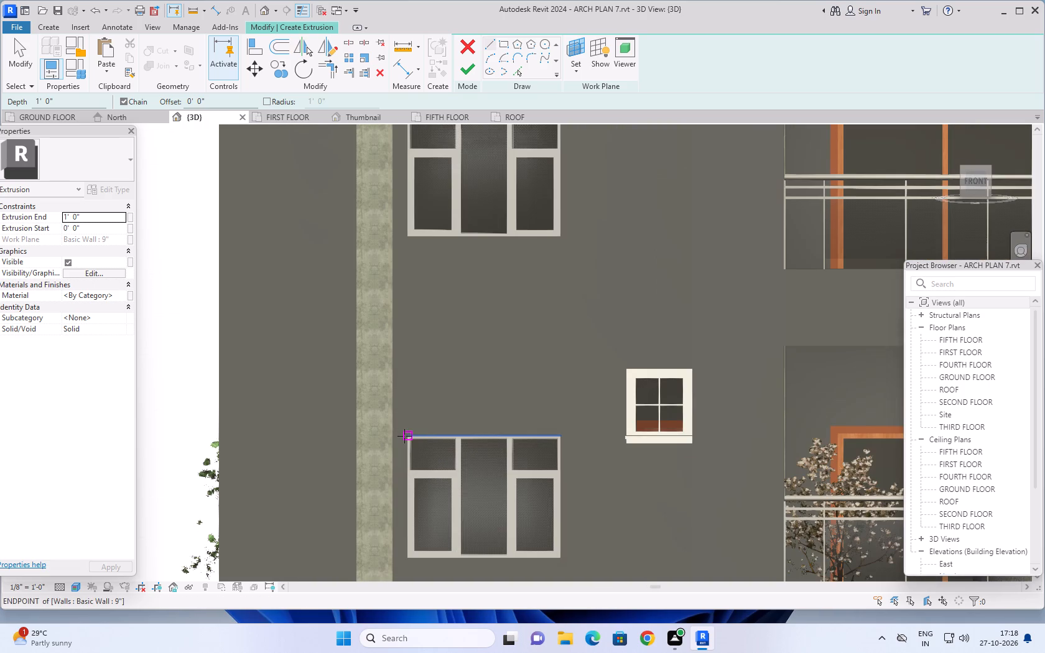
pyautogui.click(217, 101)
pyautogui.press('BackSpace')
pyautogui.press('BackSpace')
pyautogui.press('BackSpace')
pyautogui.press('BackSpace')
pyautogui.press('BackSpace')
pyautogui.press('BackSpace')
pyautogui.press('BackSpace')
pyautogui.press('BackSpace')
pyautogui.press('BackSpace')
pyautogui.press('BackSpace')
pyautogui.press('BackSpace')
pyautogui.press('BackSpace')
pyautogui.press('BackSpace')
pyautogui.press('BackSpace')
pyautogui.press('BackSpace')
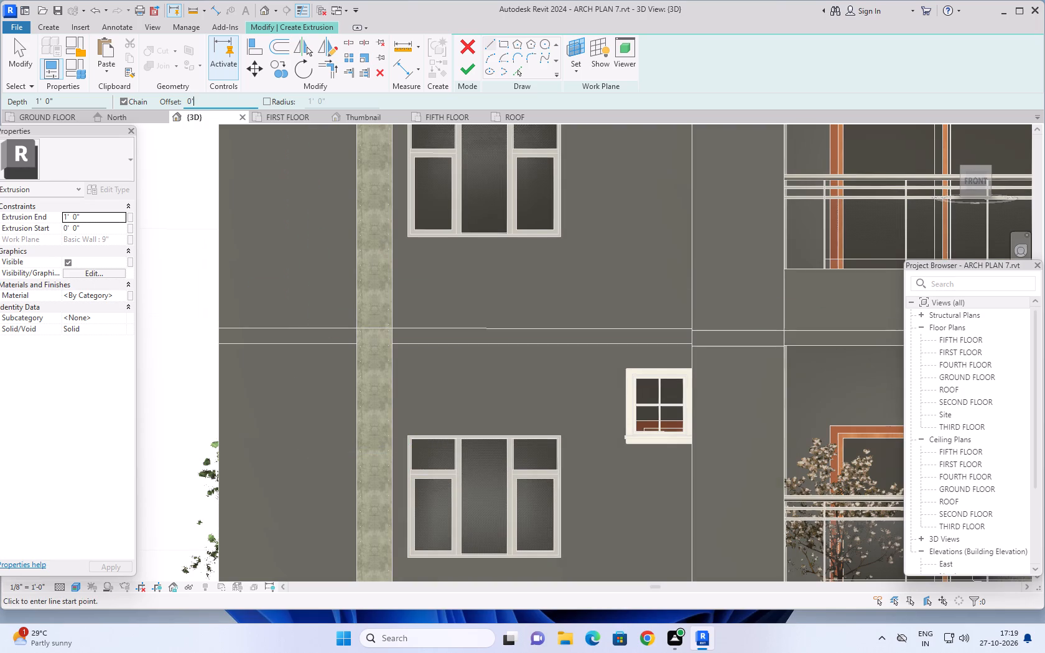
pyautogui.write("1'")
pyautogui.press('Return')
pyautogui.scroll(-2, 249, 123)
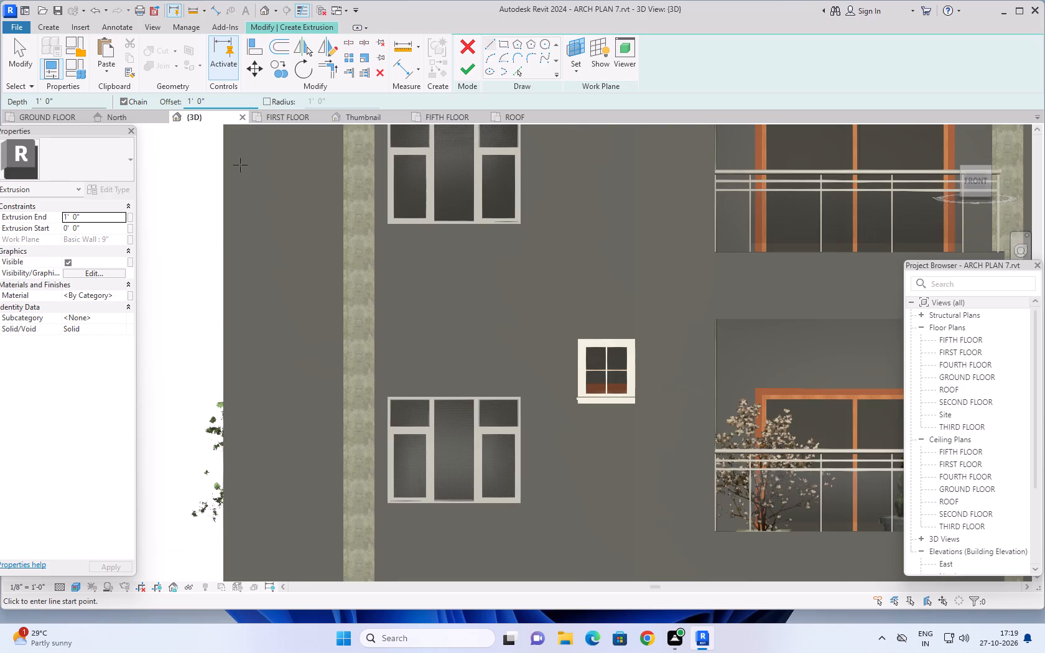
pyautogui.moveTo(414, 356); pyautogui.dragTo(422, 287, button='middle')
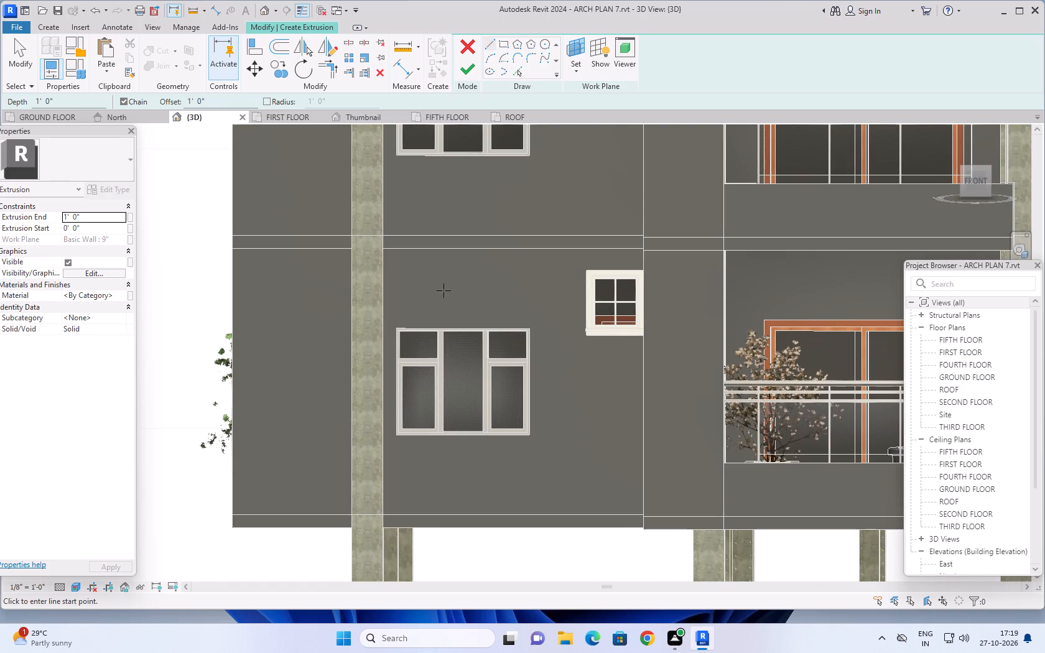
pyautogui.click(502, 47)
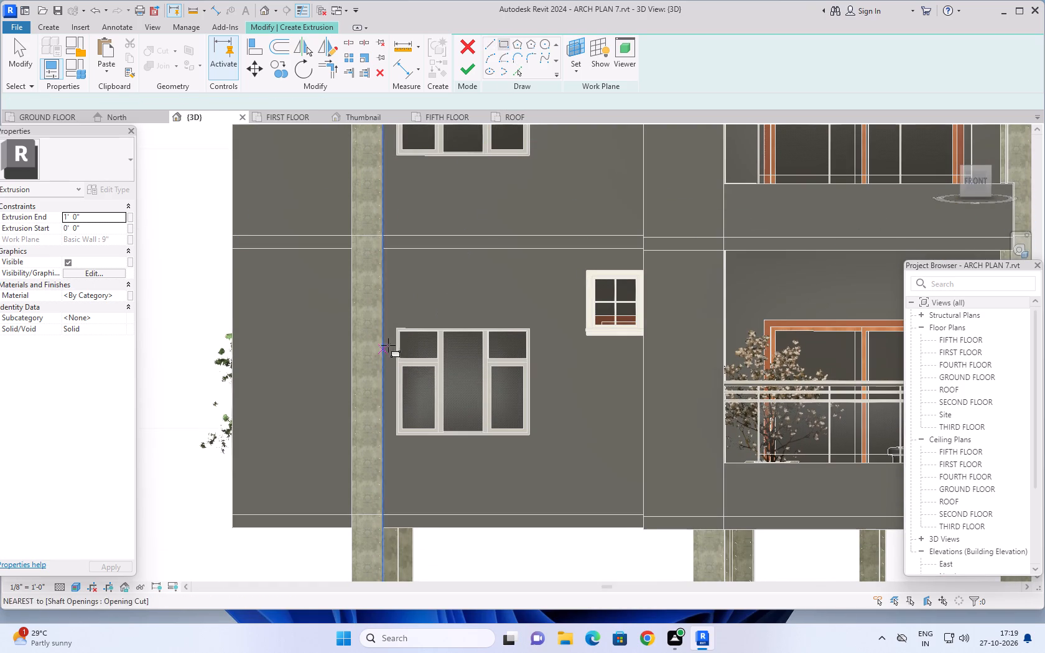
pyautogui.click(396, 326)
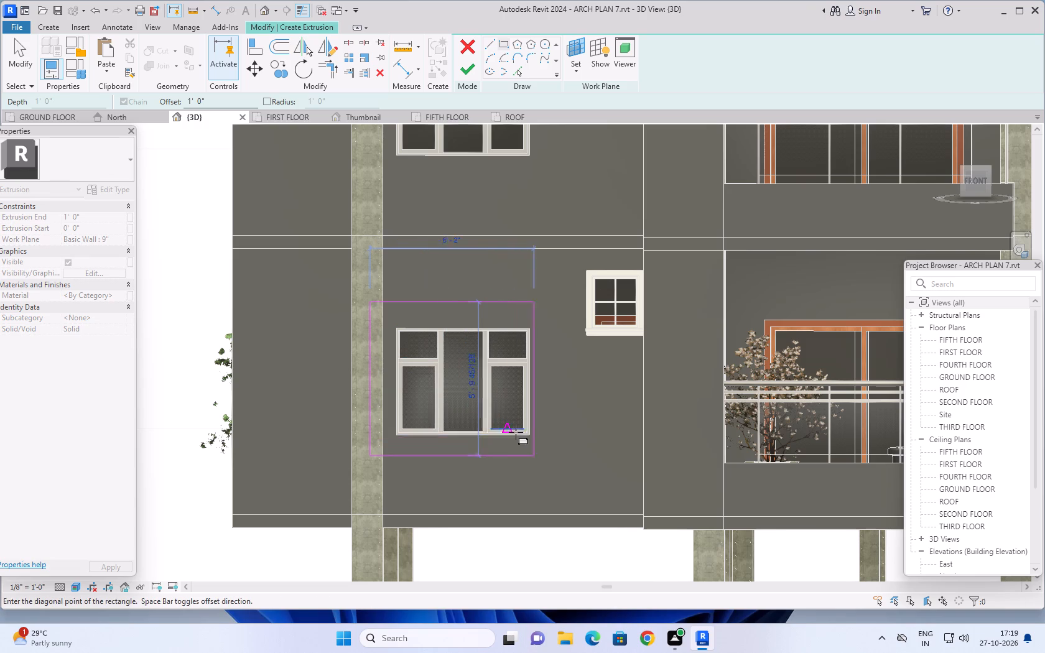
pyautogui.scroll(5, 533, 433)
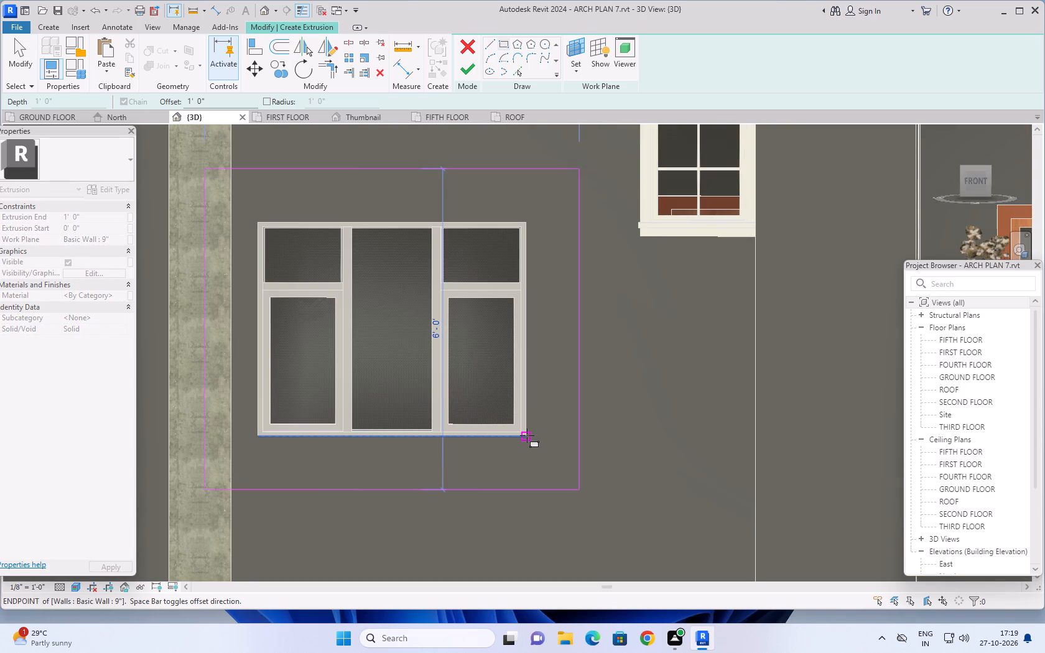
pyautogui.click(527, 435)
# Set the window frame extrusion's end to 2'-0".
pyautogui.press('Escape')
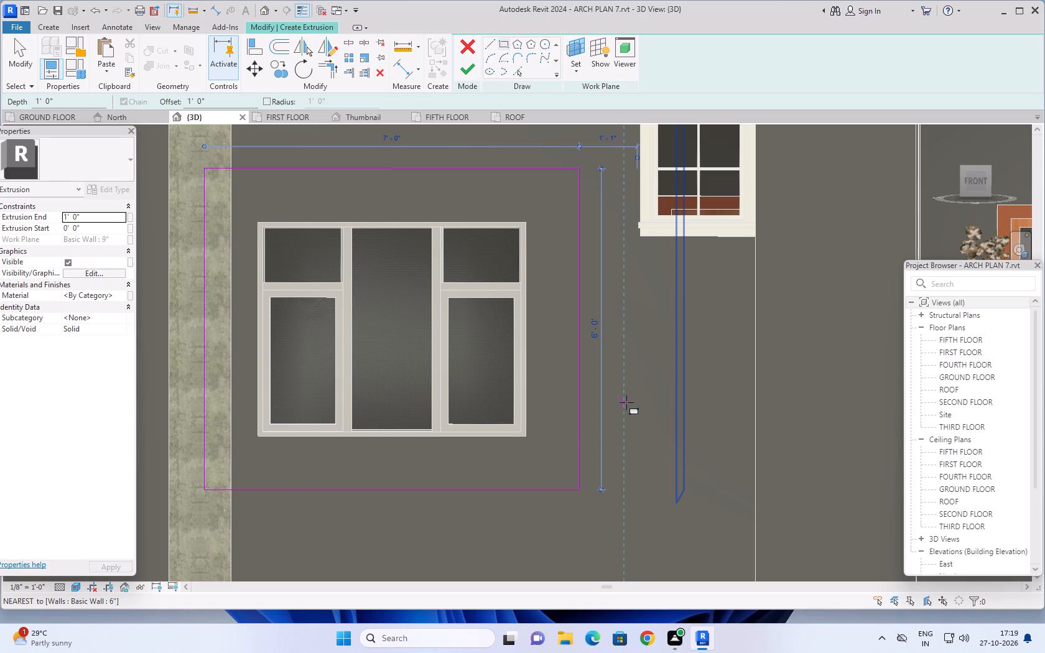
pyautogui.click(100, 217)
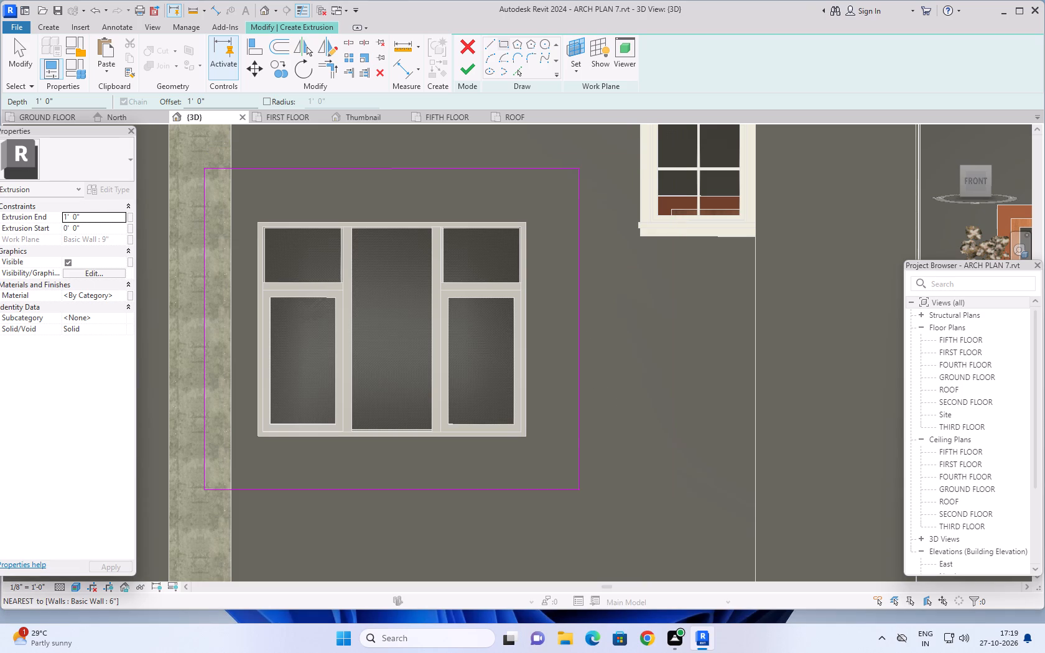
pyautogui.write("2'")
pyautogui.press('Return')
# Sketch a rectangle offset 1'-0" outward around the front facade's lowest east triple casement window, about 7'-0" by 6'-0".
pyautogui.scroll(-3, 384, 346)
pyautogui.scroll(-6, 441, 358)
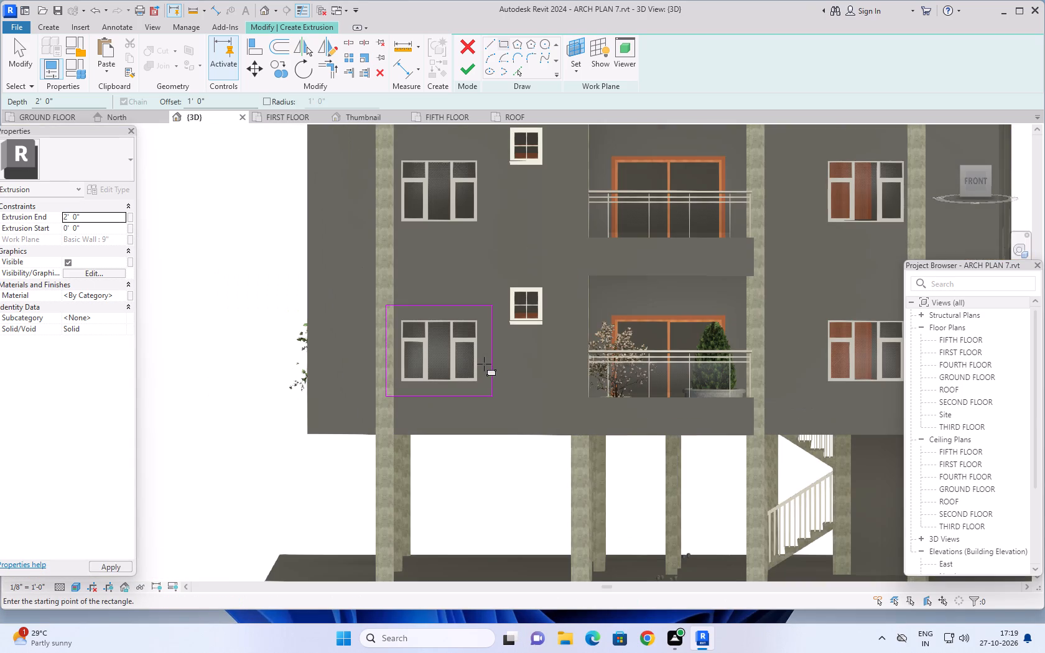
pyautogui.scroll(-3, 484, 360)
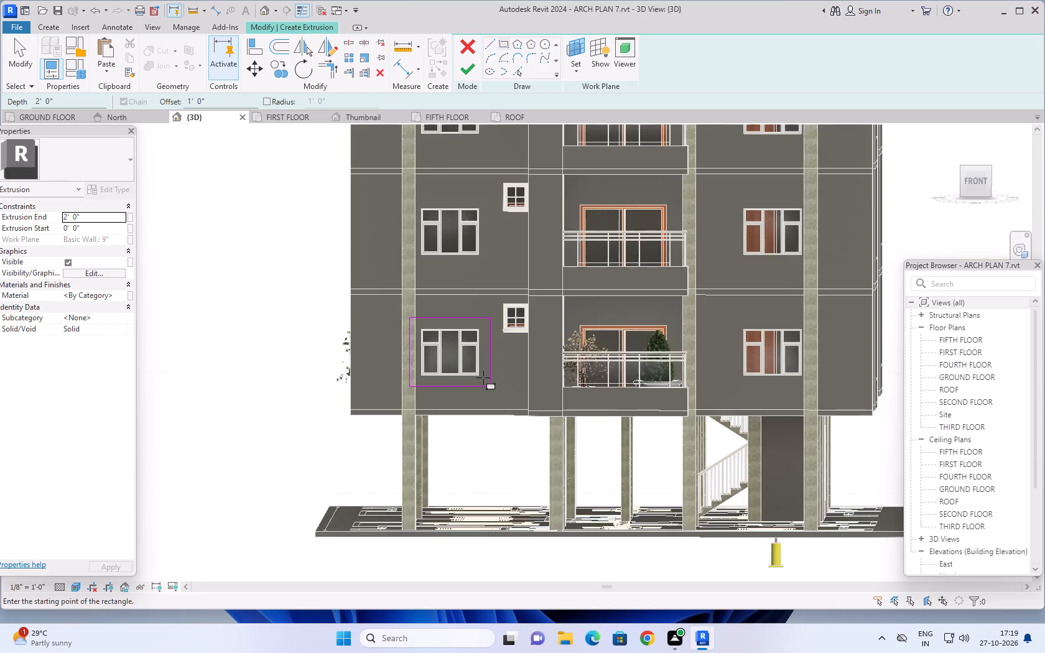
pyautogui.scroll(2, 713, 329)
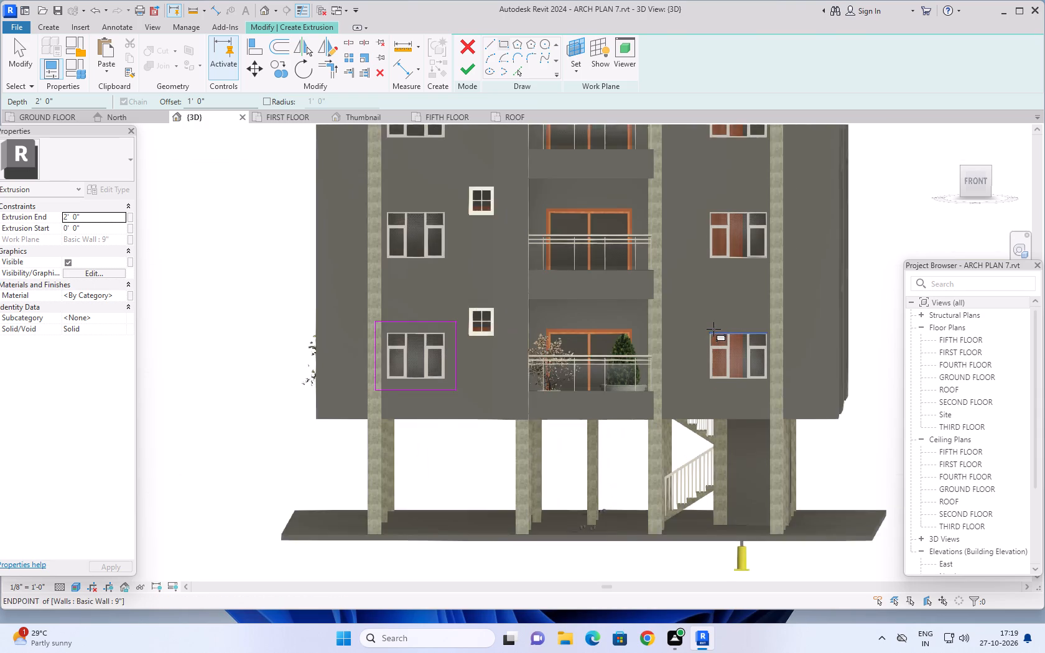
pyautogui.moveTo(714, 328); pyautogui.dragTo(561, 333, button='middle')
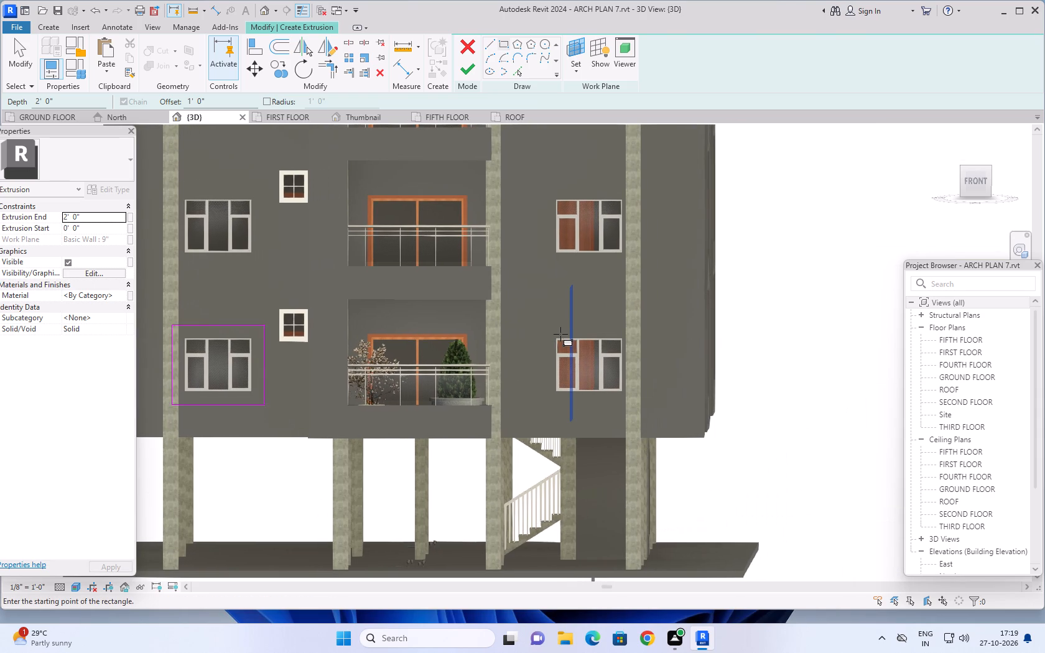
pyautogui.scroll(13, 560, 334)
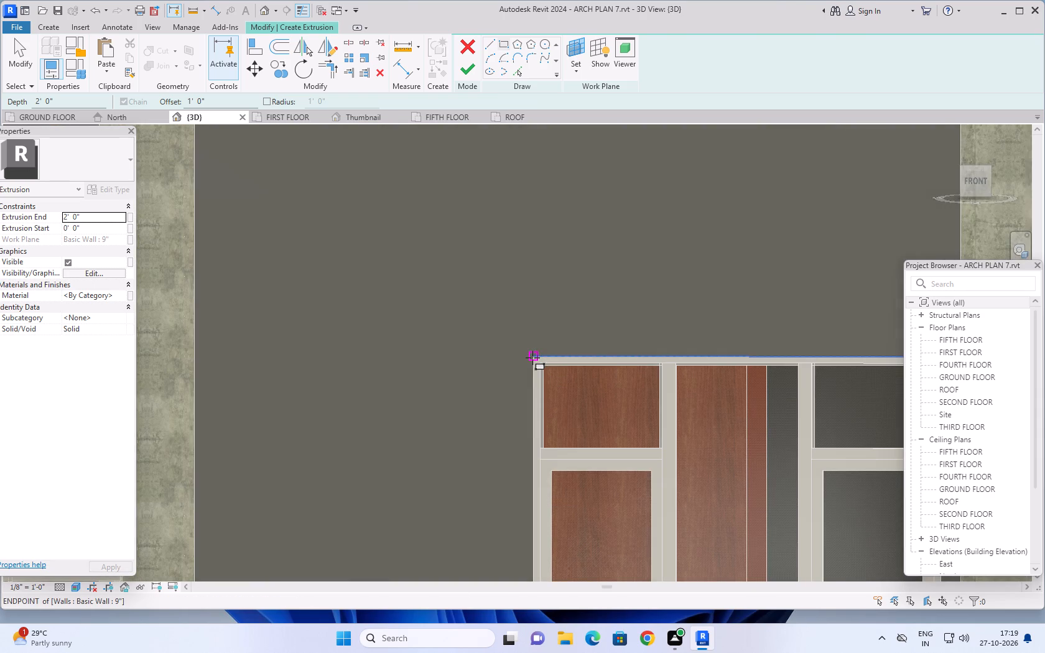
pyautogui.click(532, 358)
pyautogui.scroll(-12, 644, 409)
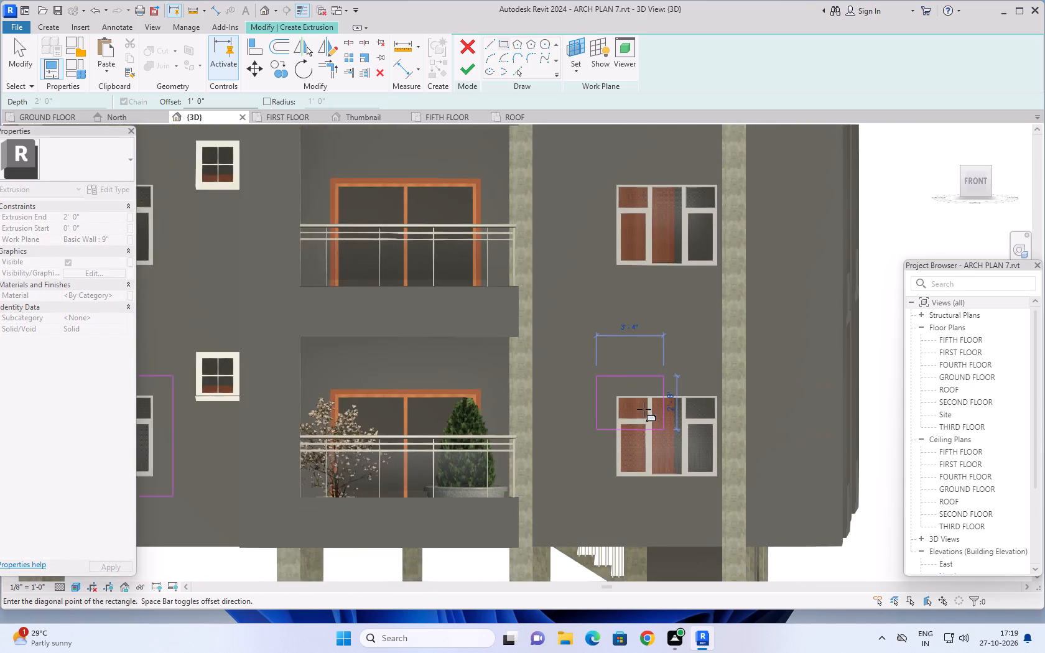
pyautogui.moveTo(644, 409); pyautogui.dragTo(568, 370, button='middle')
pyautogui.scroll(-1, 644, 409)
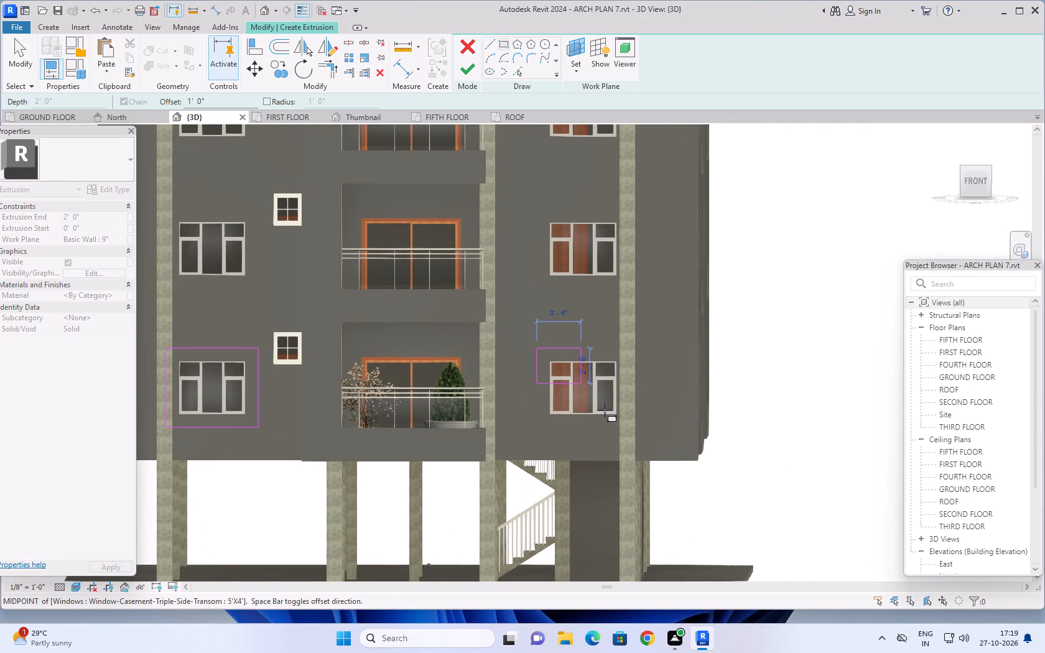
pyautogui.scroll(8, 608, 414)
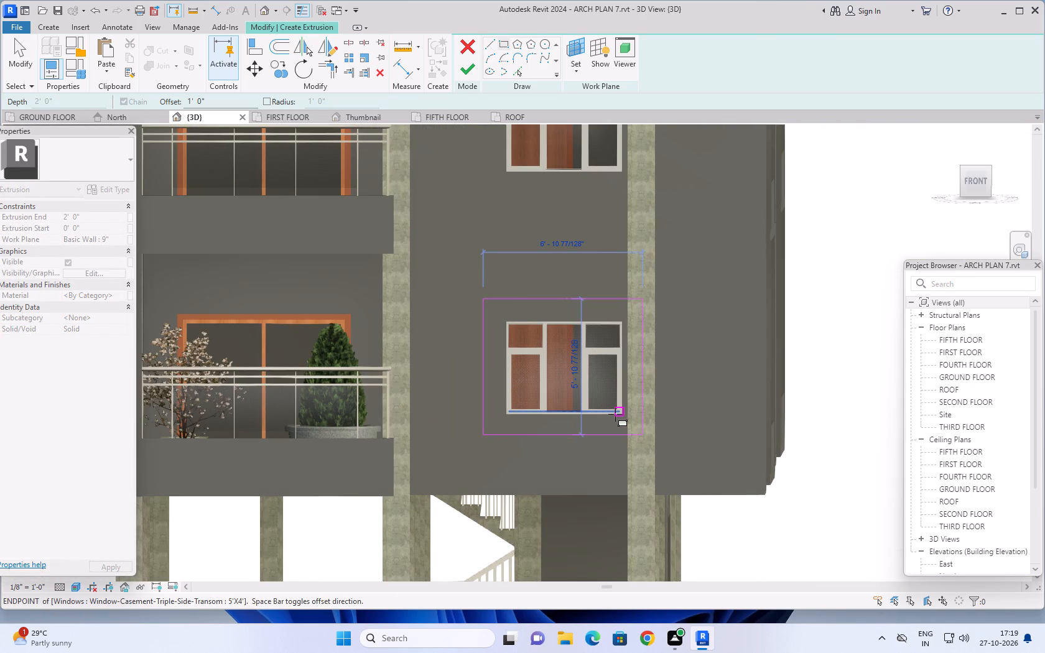
pyautogui.scroll(4, 615, 414)
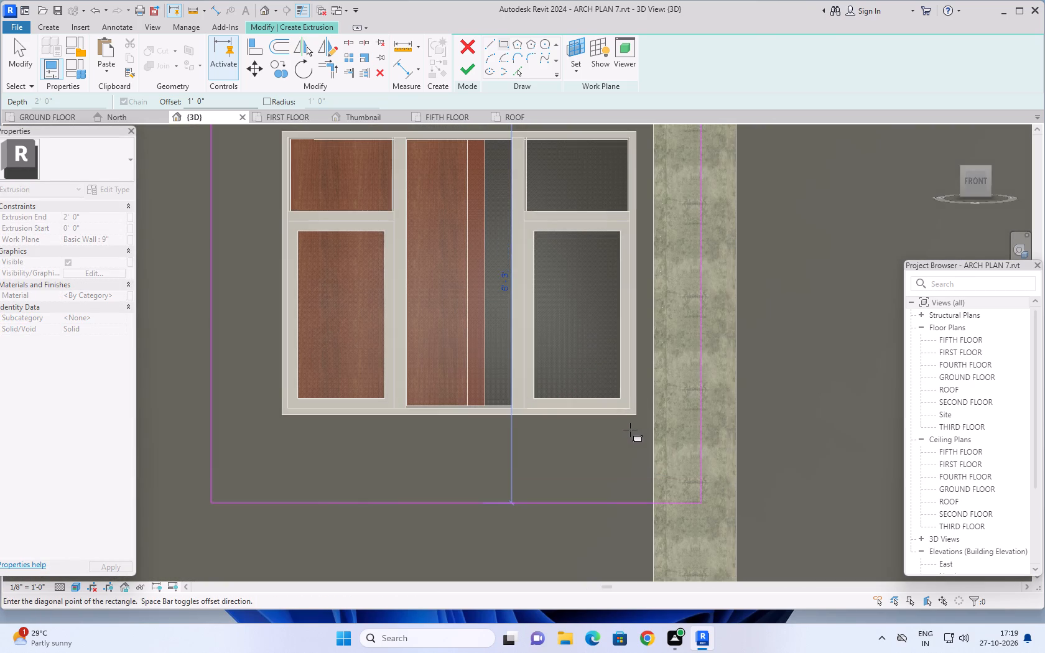
pyautogui.click(636, 415)
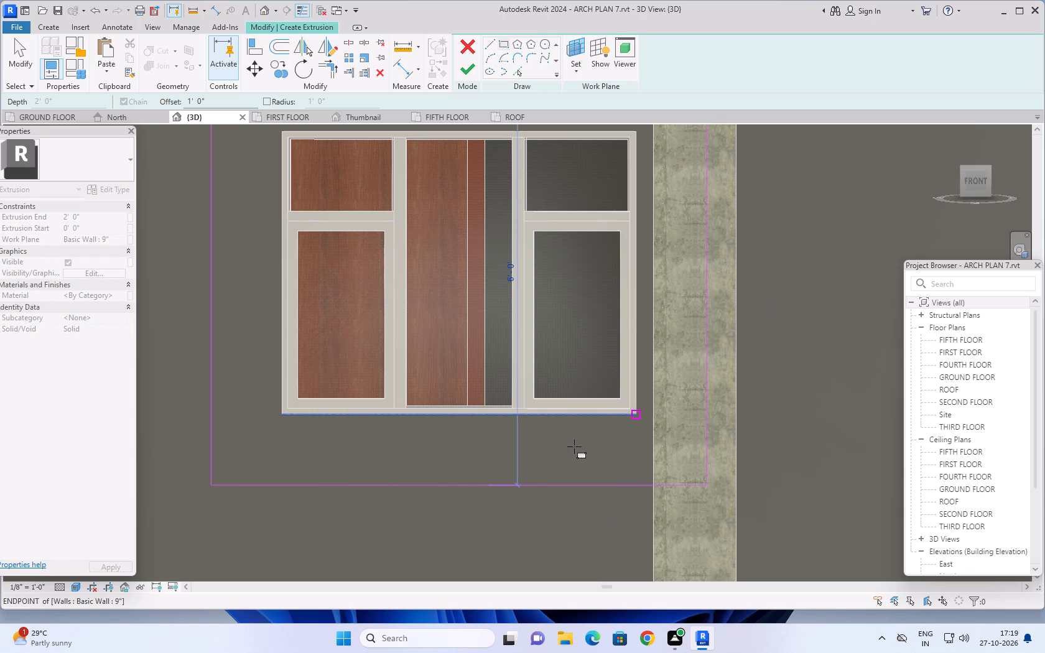
# Finish the extrusion sketch containing the rectangles around the two lowest front windows.
pyautogui.scroll(-7, 574, 447)
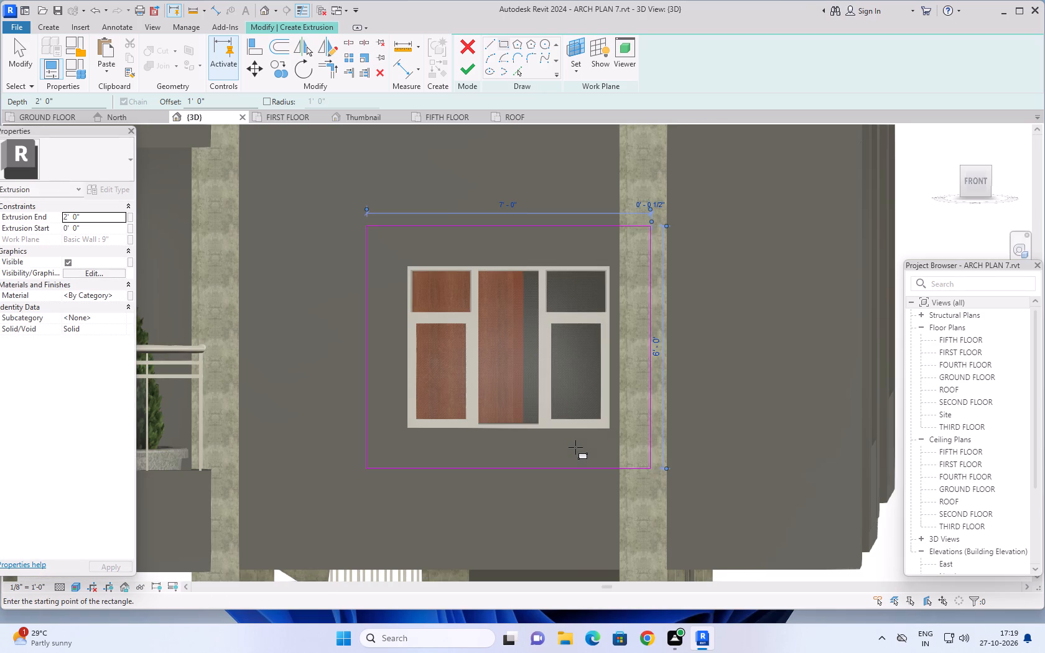
pyautogui.scroll(-2, 575, 447)
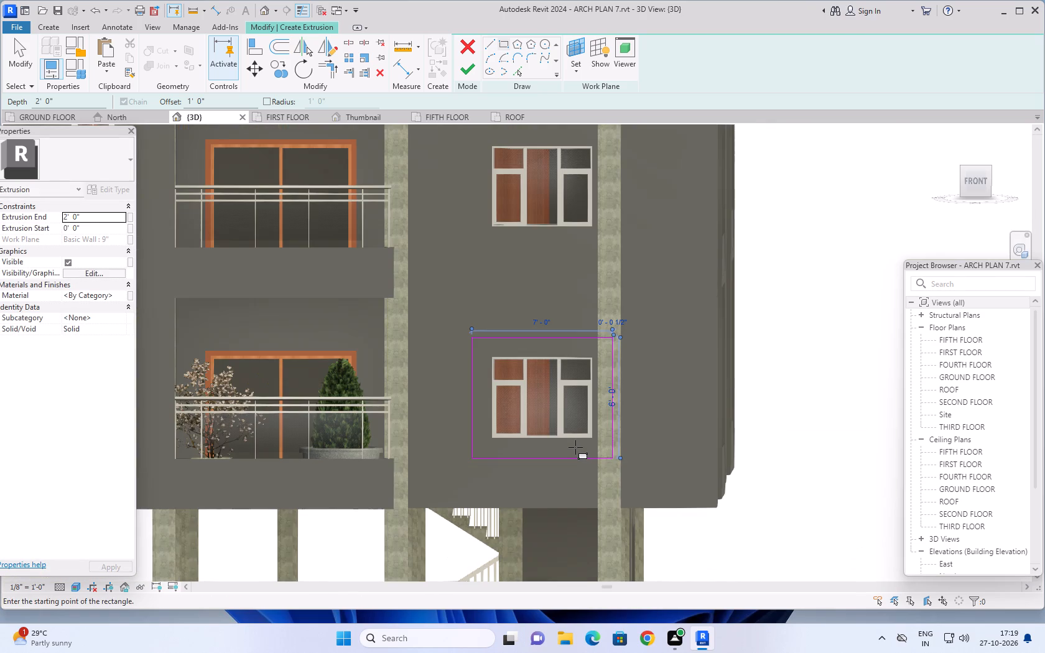
pyautogui.scroll(-7, 575, 447)
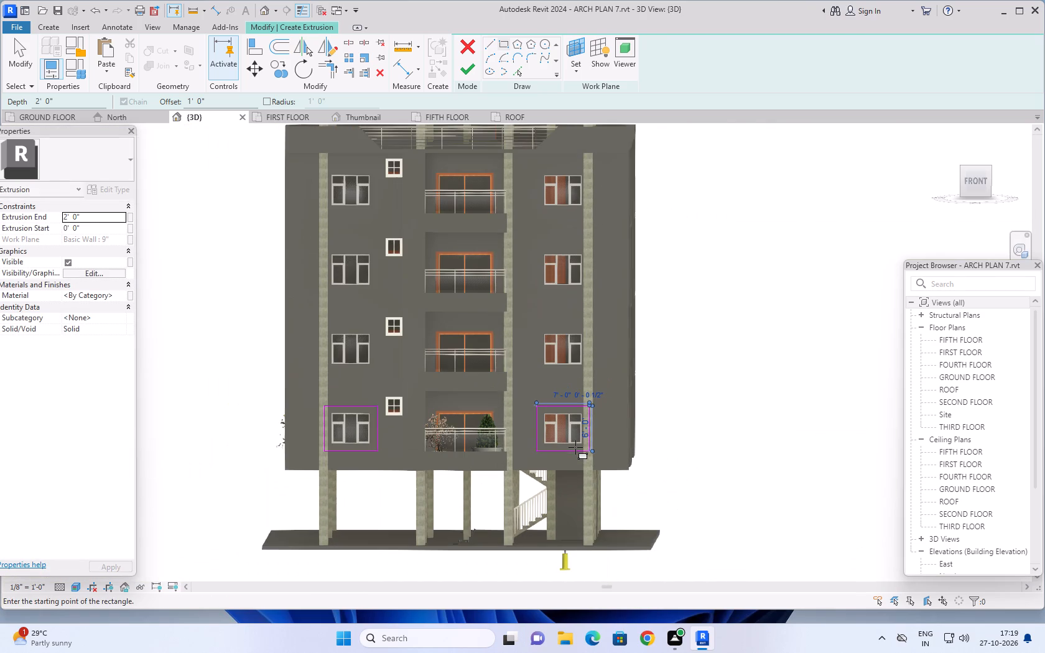
pyautogui.scroll(-1, 575, 447)
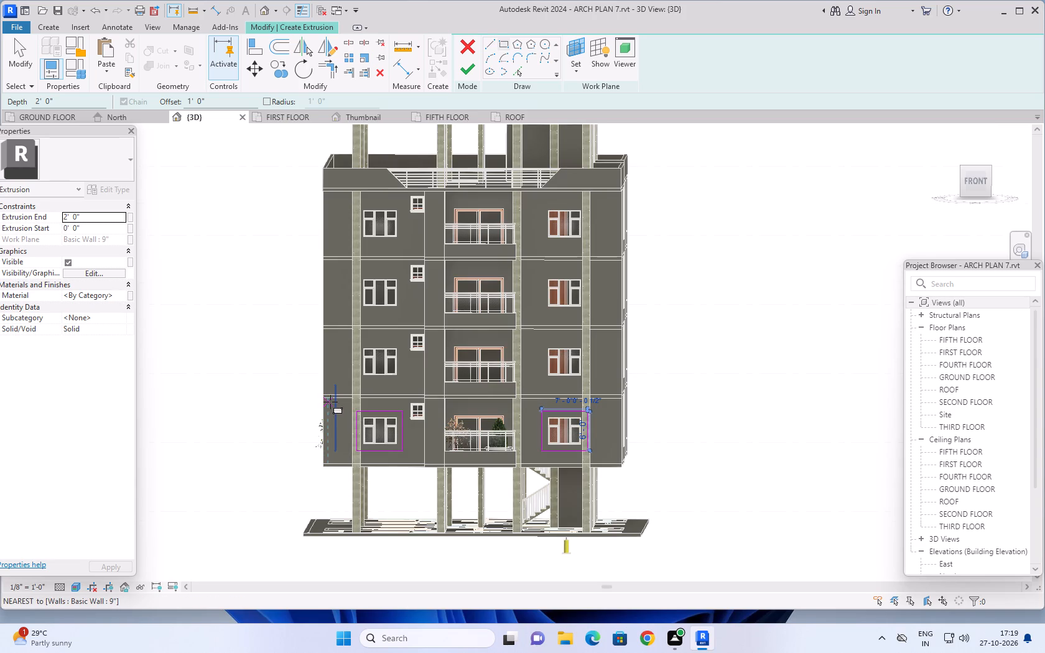
pyautogui.press('Escape')
pyautogui.press('Escape')
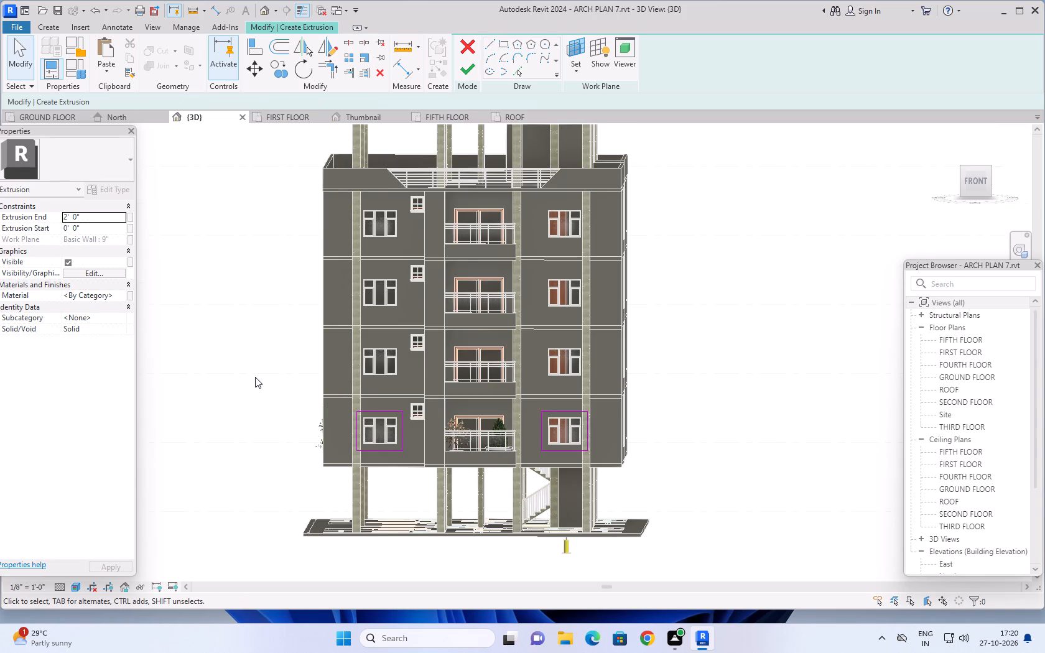
pyautogui.press('Escape')
pyautogui.press('Escape')
pyautogui.press('Escape')
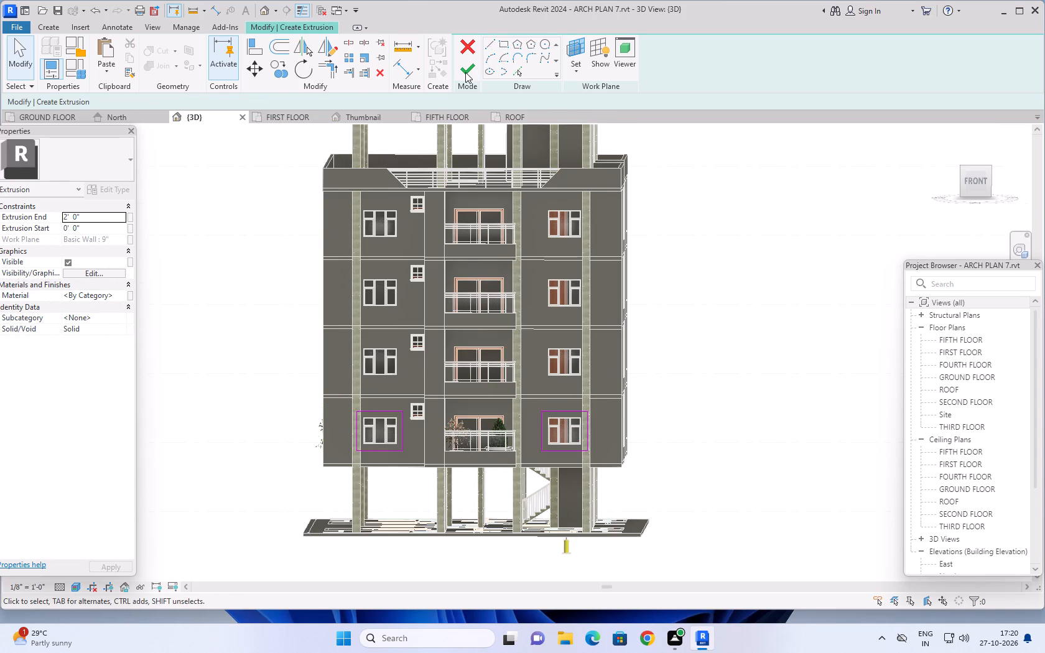
pyautogui.click(465, 72)
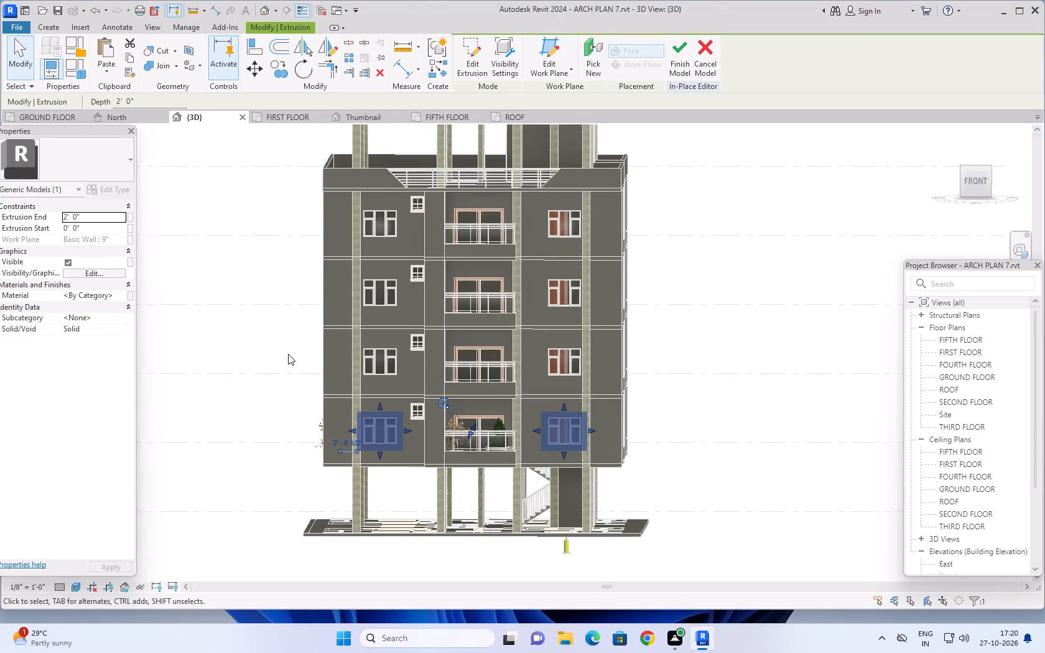
# Begin a void extrusion and pick the front face of the west window's extruded block as its work plane.
pyautogui.moveTo(290, 354); pyautogui.dragTo(377, 359, button='middle')
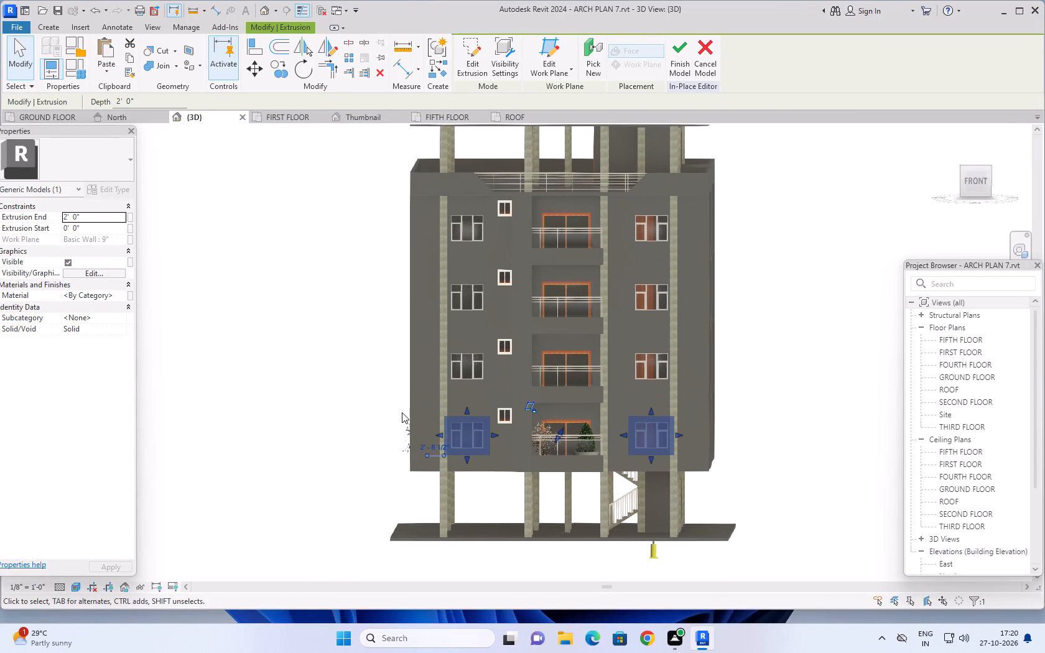
pyautogui.click(51, 26)
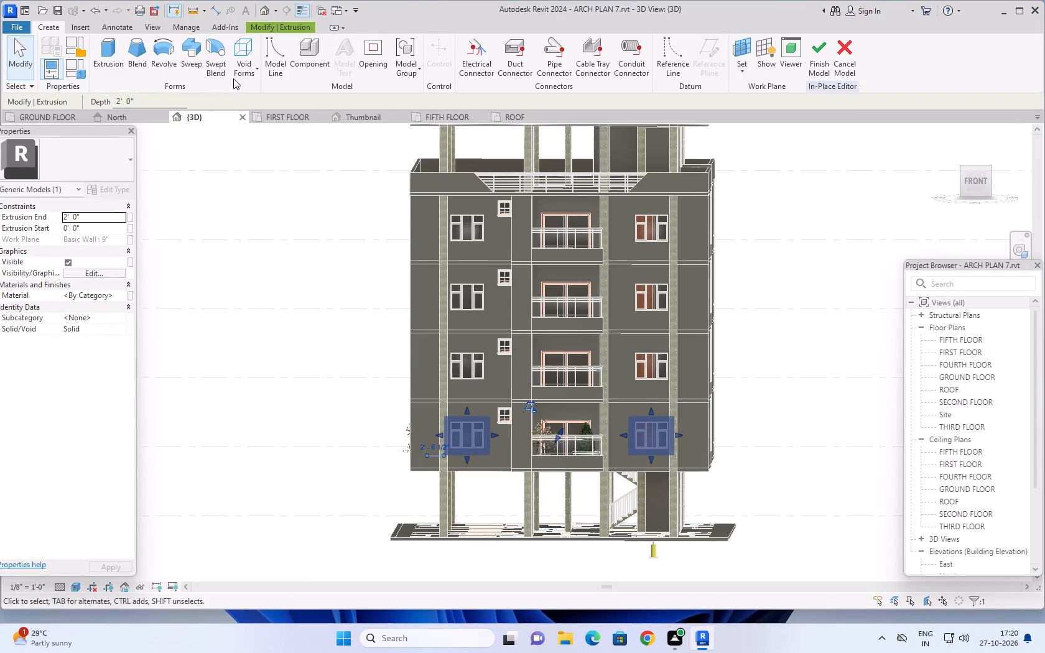
pyautogui.click(251, 72)
pyautogui.click(258, 93)
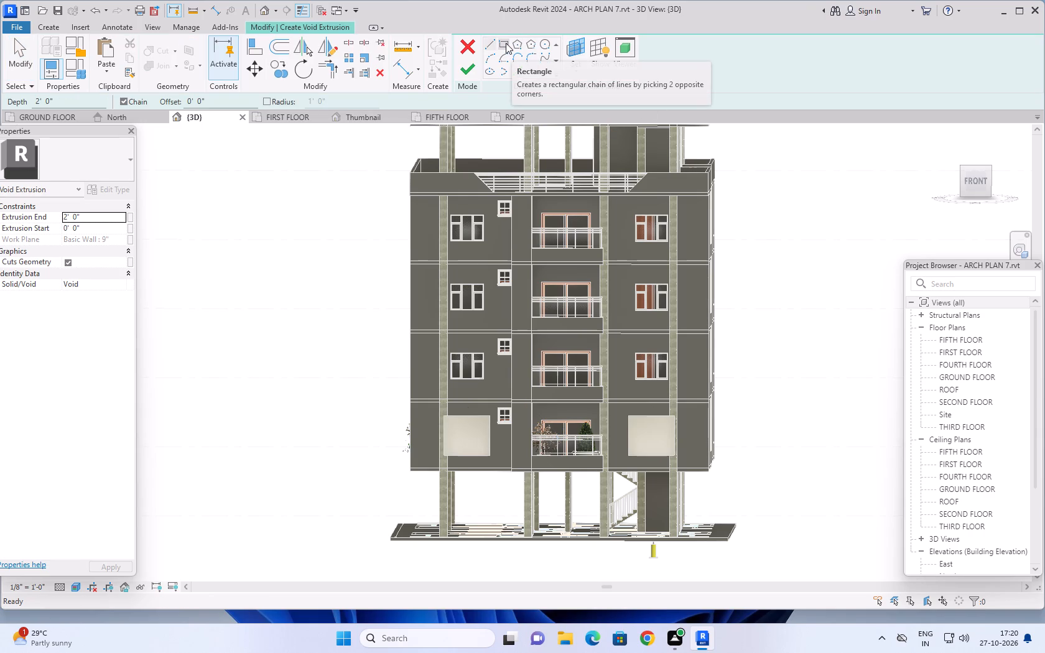
pyautogui.click(506, 43)
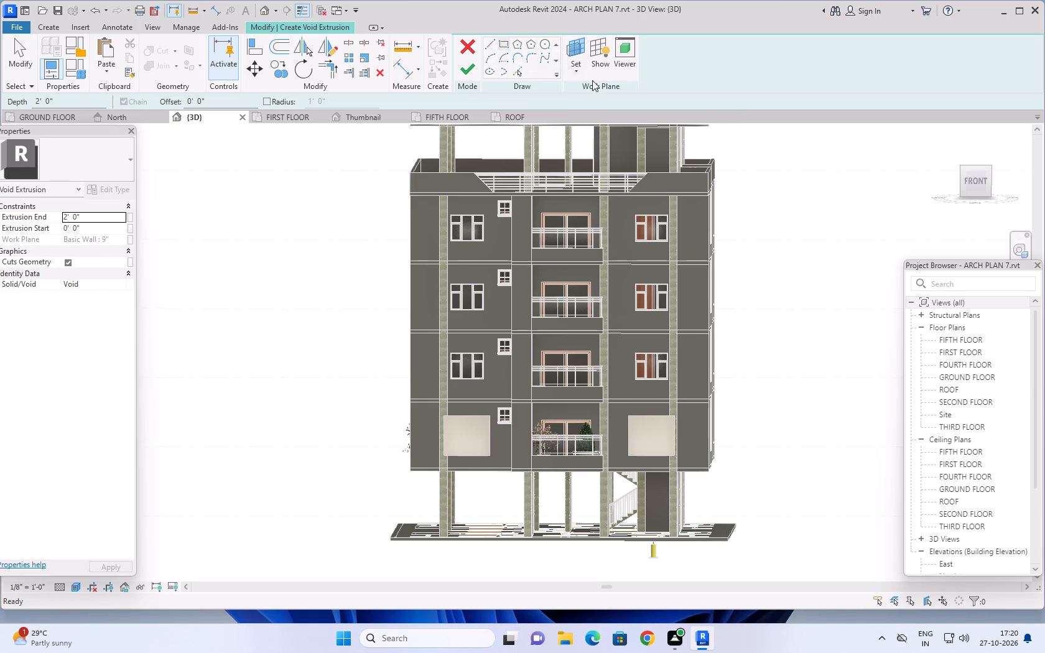
pyautogui.click(580, 76)
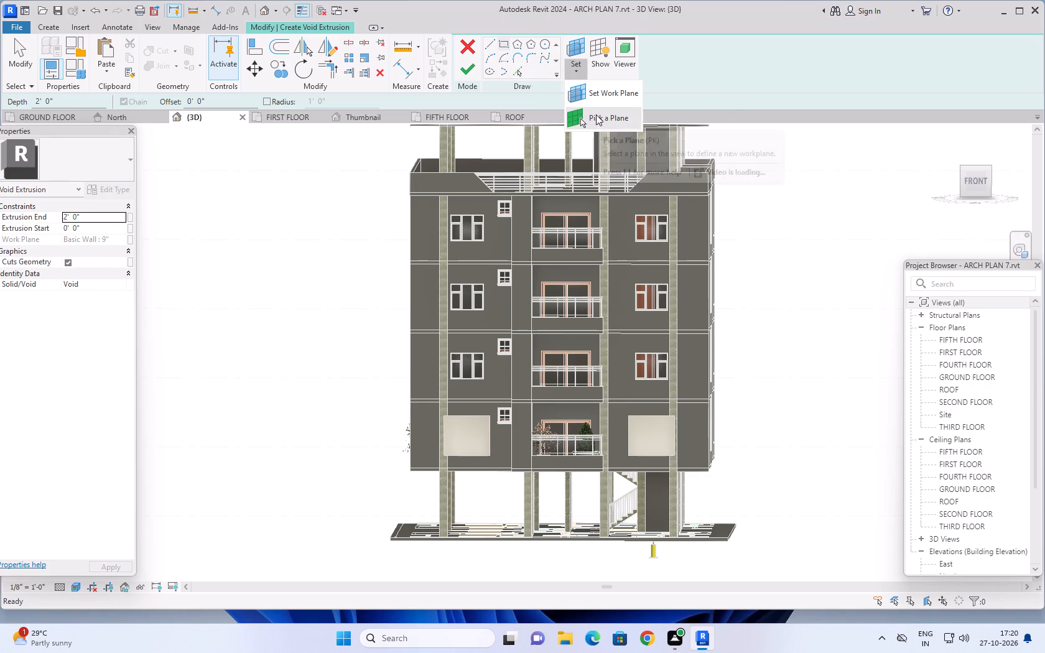
pyautogui.click(596, 114)
pyautogui.click(460, 435)
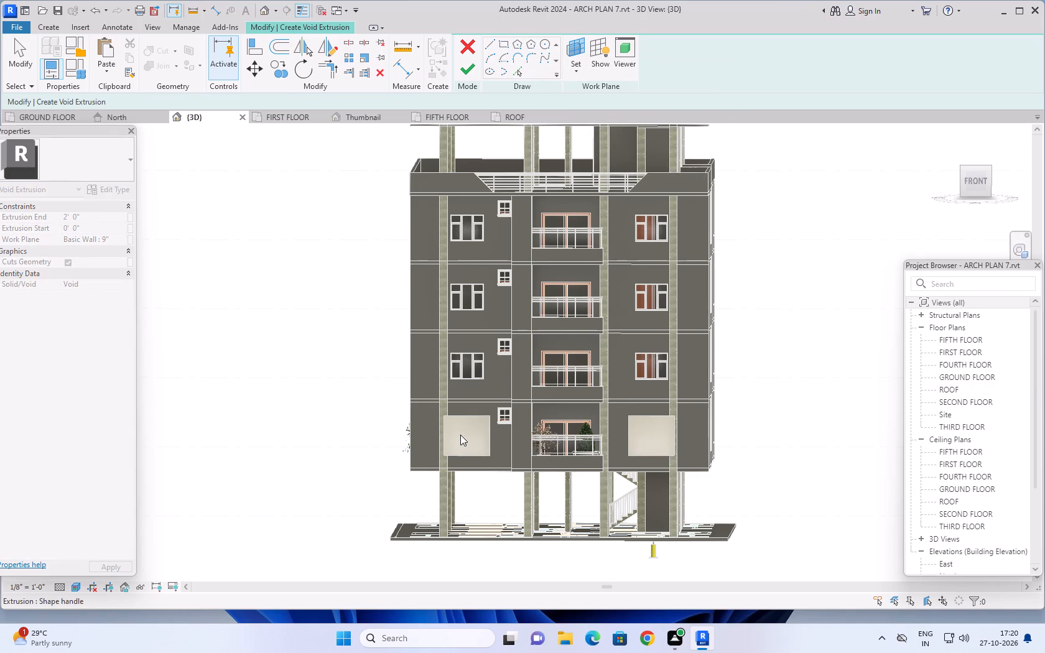
# Set a 1'-0" offset for the rectangle that sketches the void profile on the west window's extruded block.
pyautogui.click(506, 44)
pyautogui.scroll(4, 442, 432)
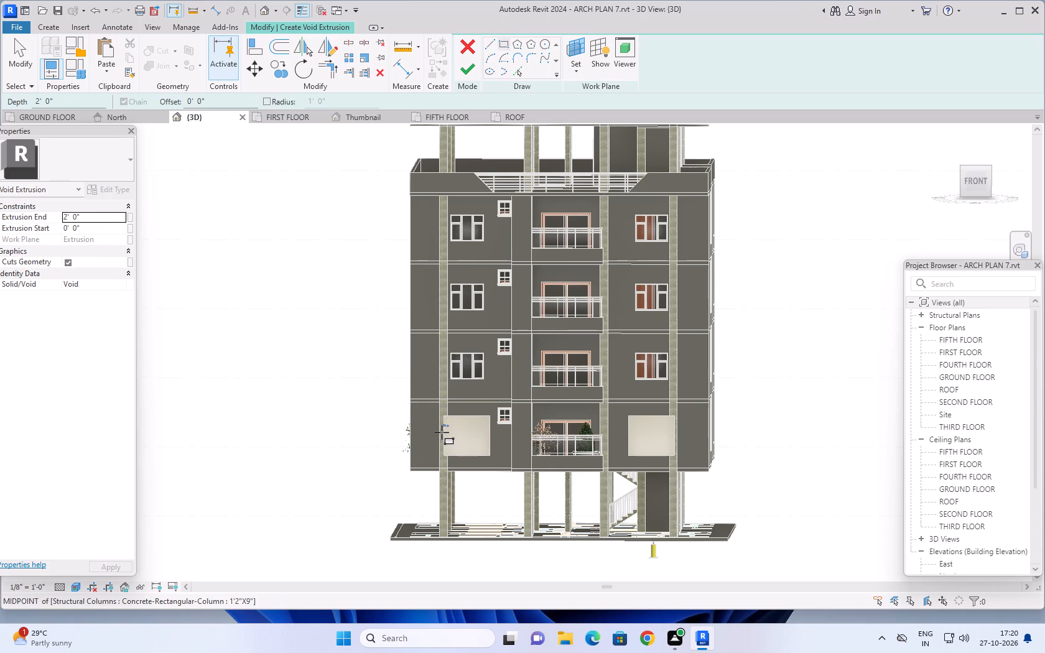
pyautogui.scroll(6, 442, 432)
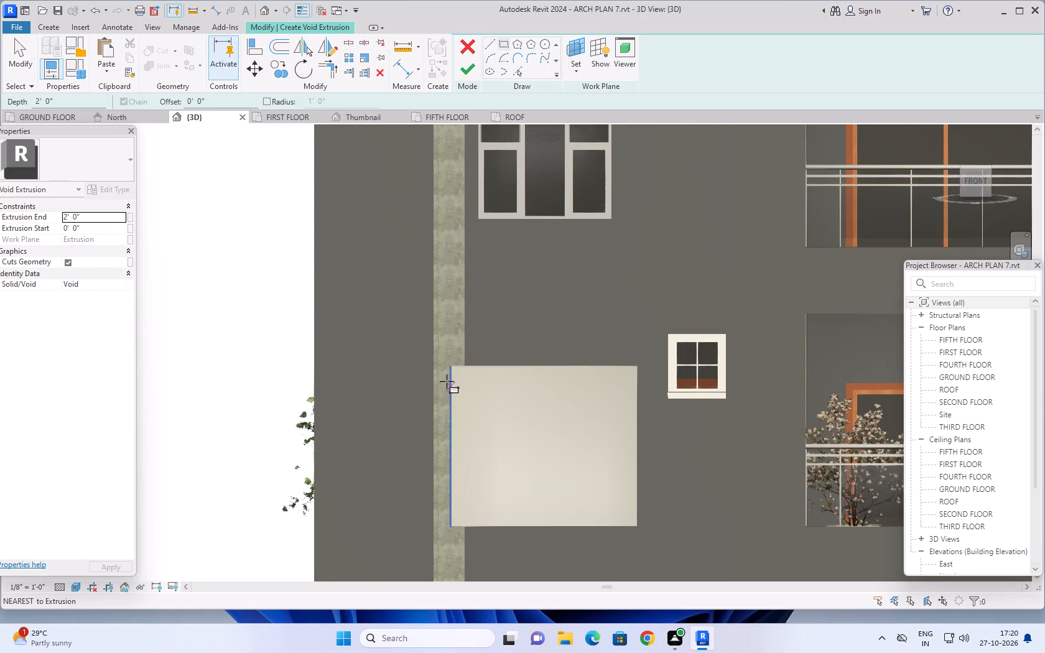
pyautogui.click(450, 366)
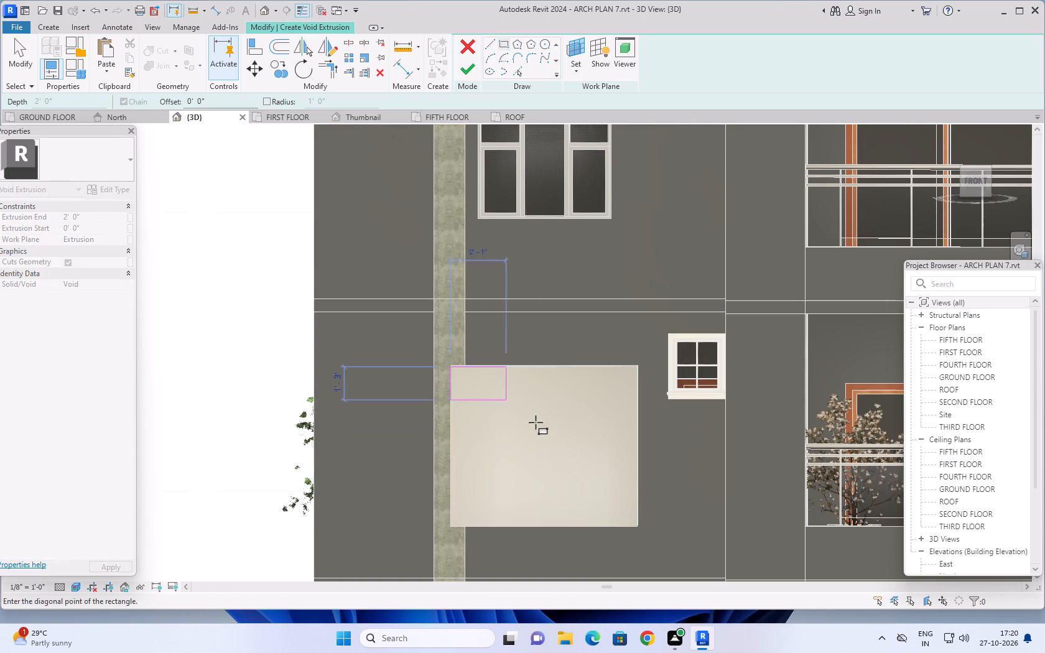
pyautogui.click(236, 105)
pyautogui.press('BackSpace')
pyautogui.press('BackSpace')
pyautogui.press('BackSpace')
pyautogui.press('BackSpace')
pyautogui.press('BackSpace')
pyautogui.press('BackSpace')
pyautogui.press('BackSpace')
pyautogui.press('BackSpace')
pyautogui.press('BackSpace')
pyautogui.press('BackSpace')
pyautogui.press('BackSpace')
pyautogui.press('BackSpace')
pyautogui.press('BackSpace')
pyautogui.press('BackSpace')
pyautogui.press('BackSpace')
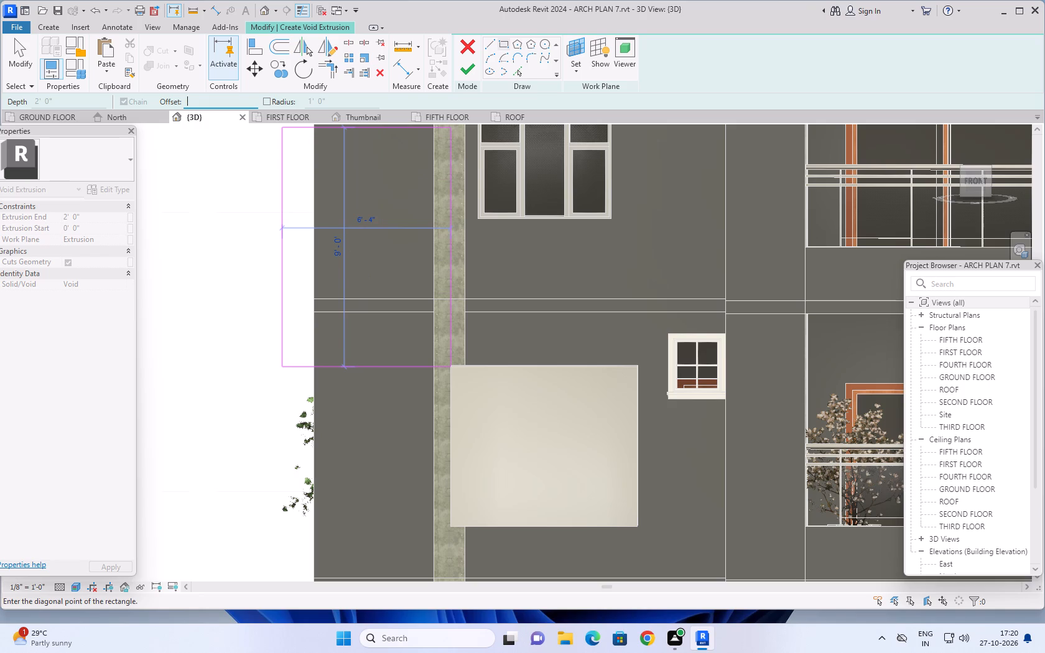
pyautogui.write("1'")
pyautogui.press('Return')
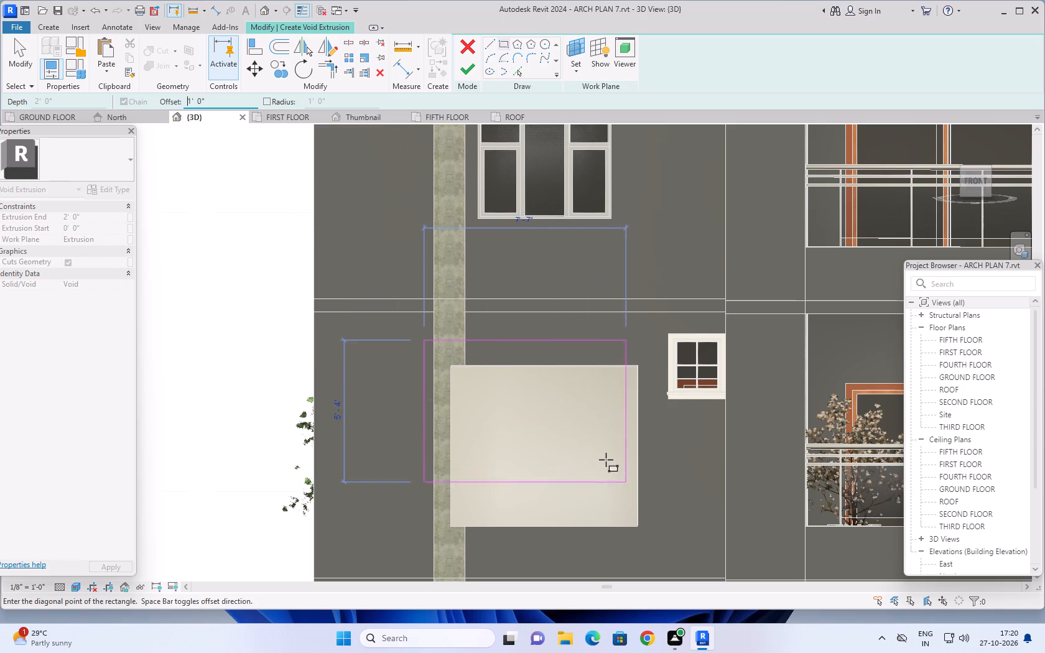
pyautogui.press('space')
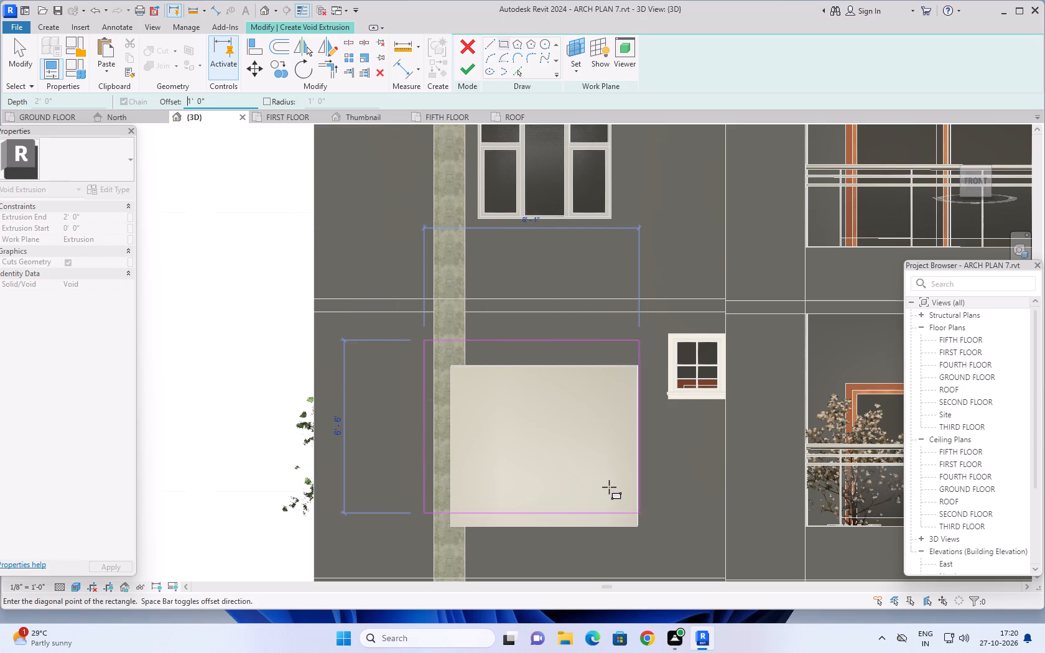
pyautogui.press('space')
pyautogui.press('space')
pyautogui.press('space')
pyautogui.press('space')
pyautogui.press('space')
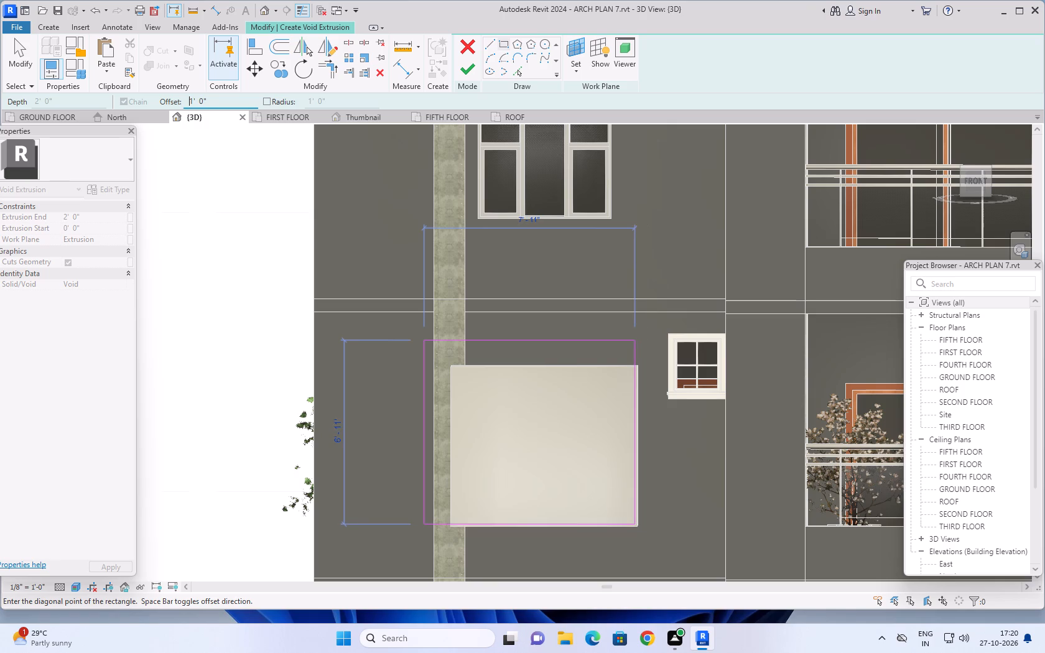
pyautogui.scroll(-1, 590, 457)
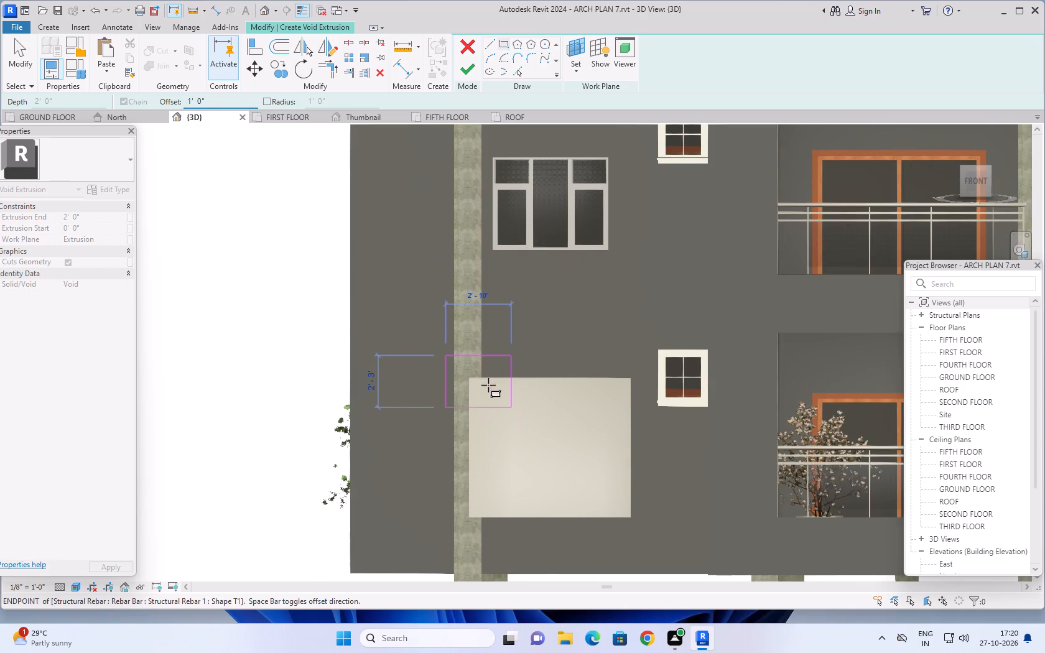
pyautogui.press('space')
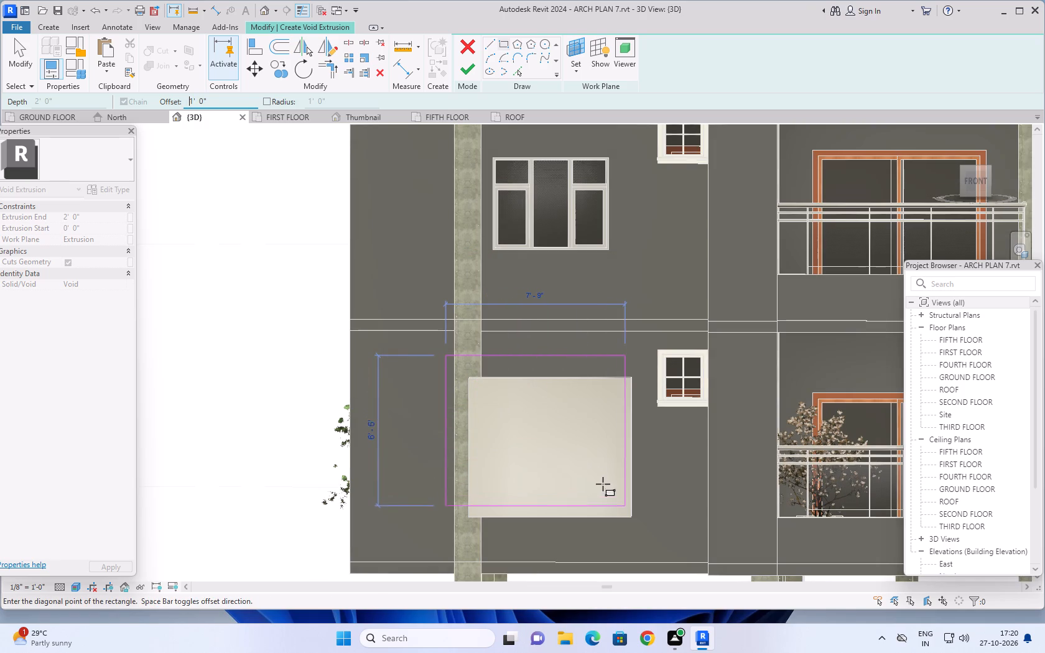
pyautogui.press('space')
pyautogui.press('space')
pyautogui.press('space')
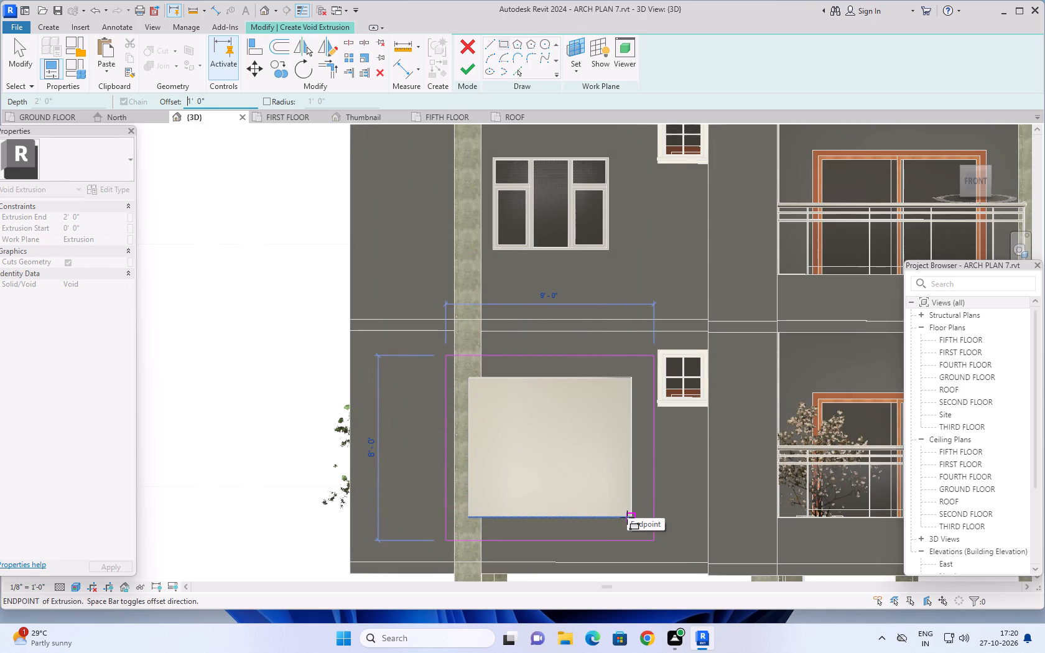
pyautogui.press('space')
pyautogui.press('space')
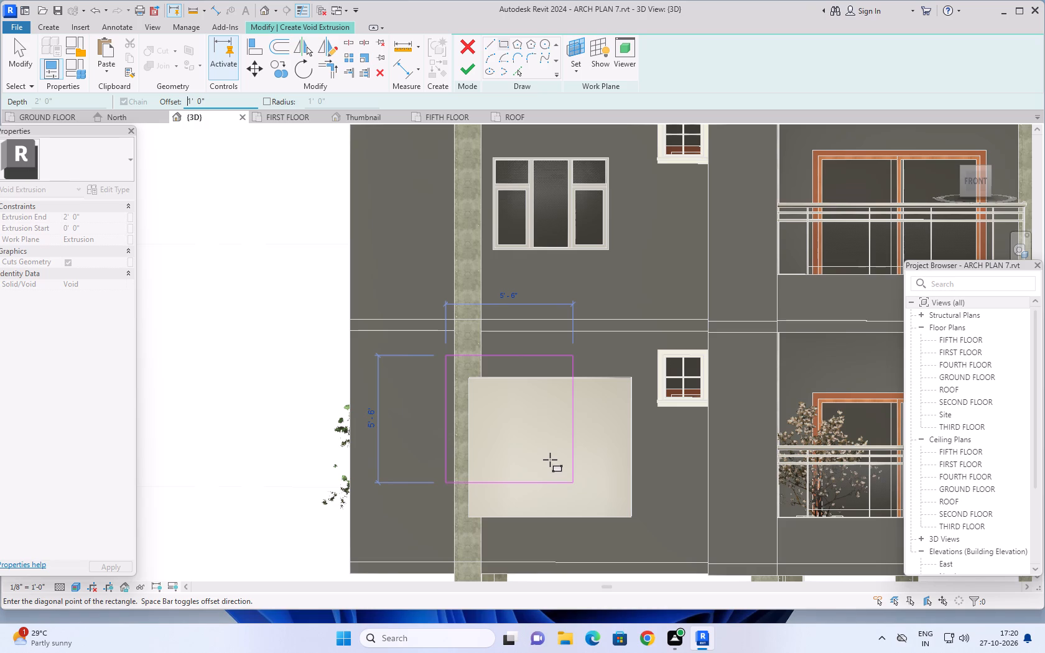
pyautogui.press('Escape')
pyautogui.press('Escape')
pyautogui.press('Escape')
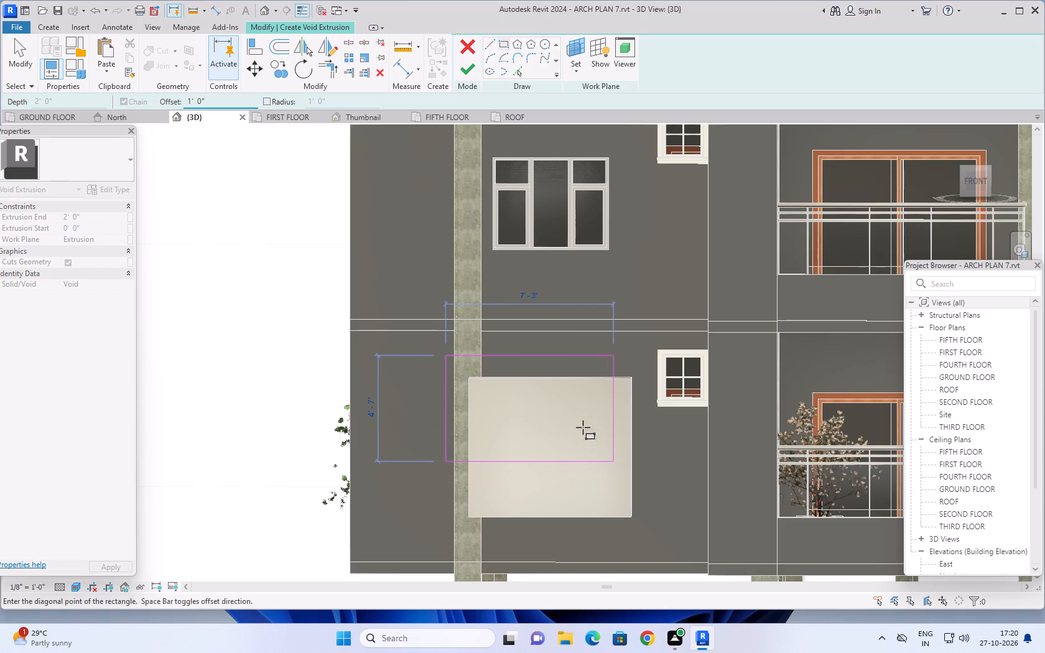
# Sketch a void rectangle offset 1'-0" inward from the west window block's edges, 5'-0" by 4'-0".
pyautogui.doubleClick(505, 44)
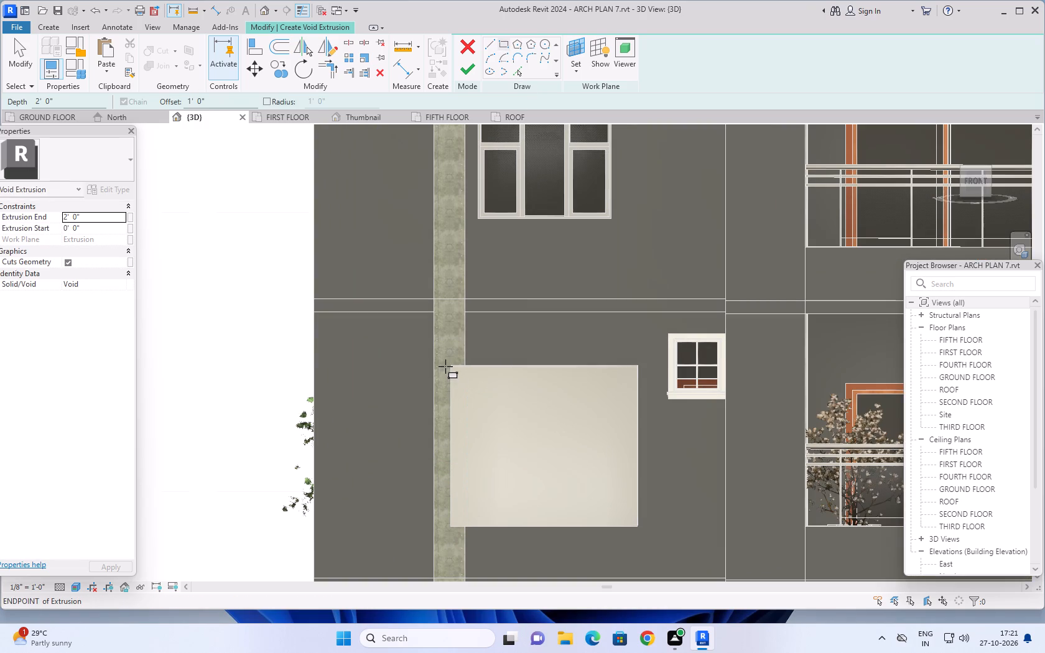
pyautogui.click(449, 366)
pyautogui.press('space')
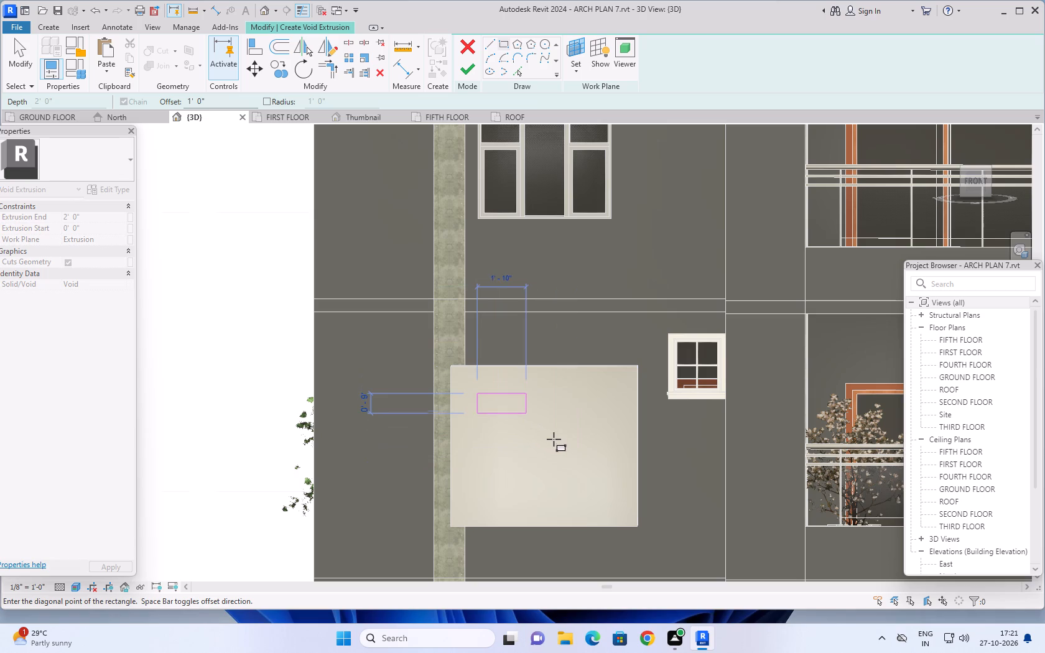
pyautogui.click(637, 526)
# Sketch a matching void rectangle offset 1'-0" inward on the east window's extruded block, 5'-0" by 4'-0".
pyautogui.scroll(-4, 676, 511)
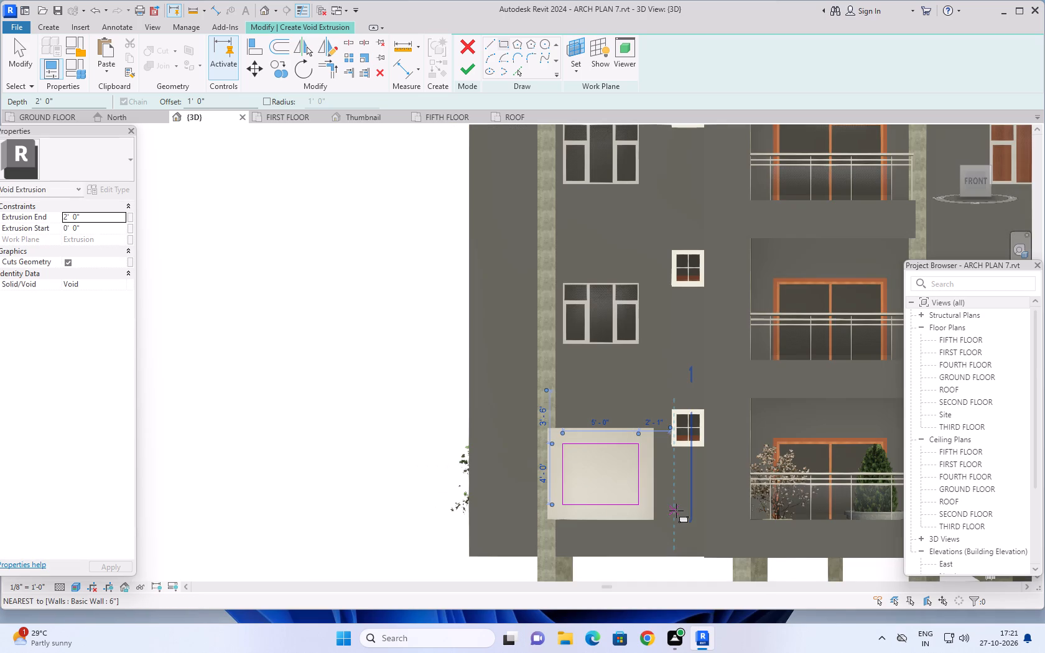
pyautogui.scroll(-6, 676, 511)
pyautogui.moveTo(698, 524); pyautogui.dragTo(575, 507, button='middle')
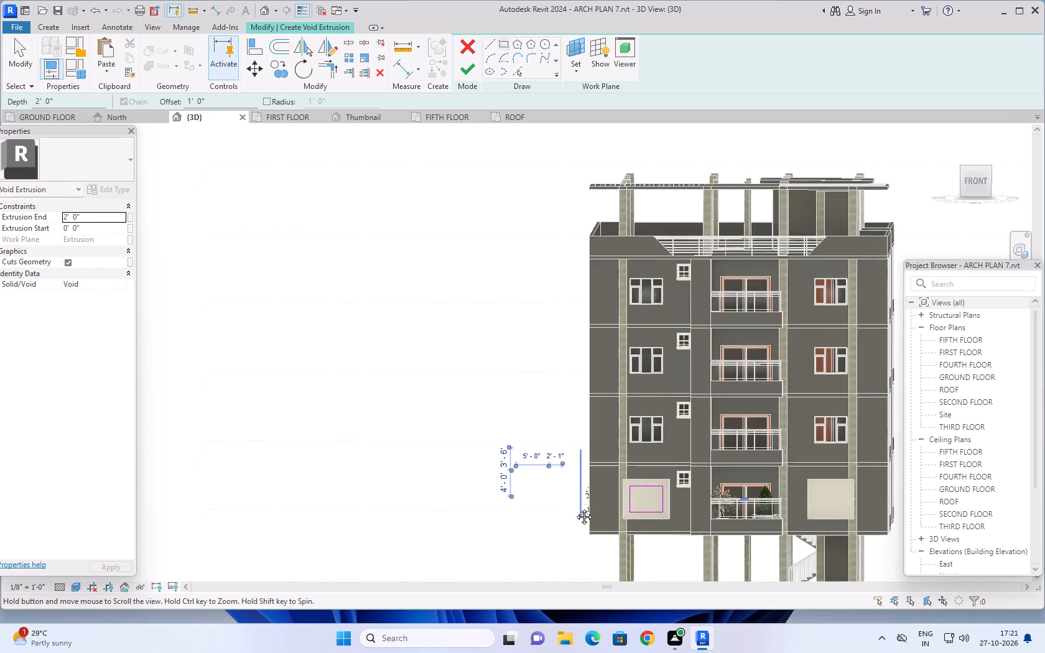
pyautogui.moveTo(575, 507); pyautogui.dragTo(519, 507, button='middle')
pyautogui.scroll(2, 638, 489)
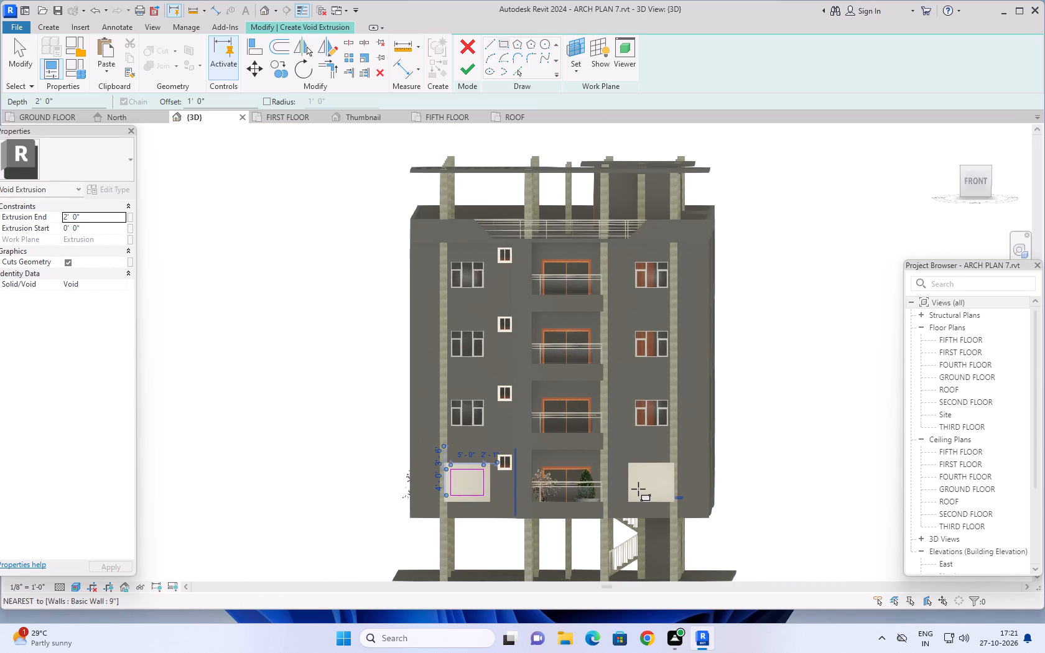
pyautogui.scroll(6, 638, 489)
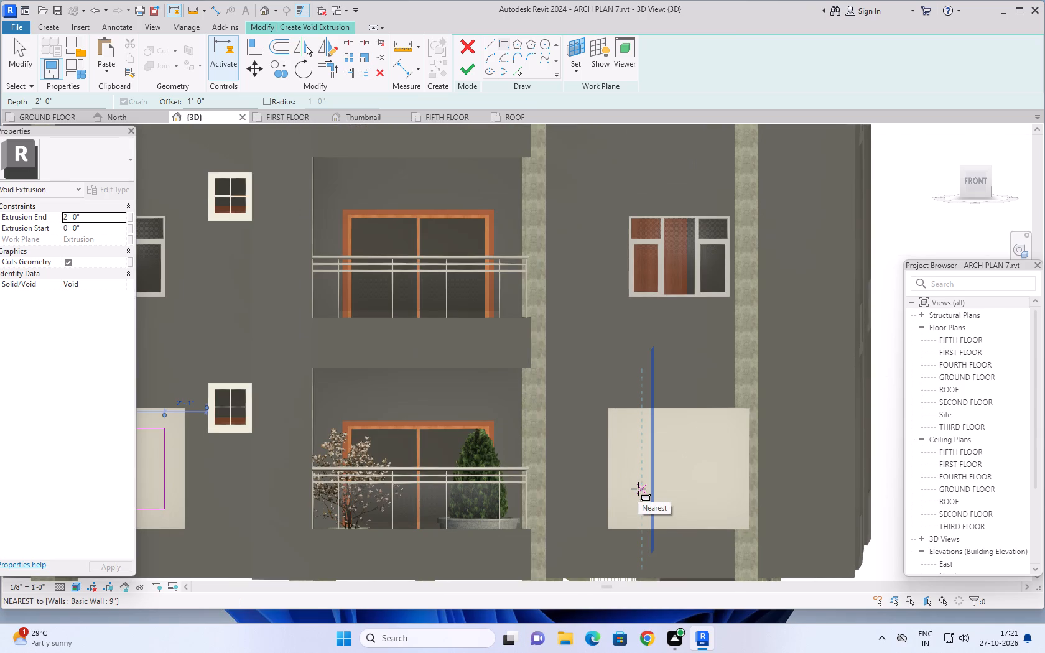
pyautogui.scroll(1, 634, 469)
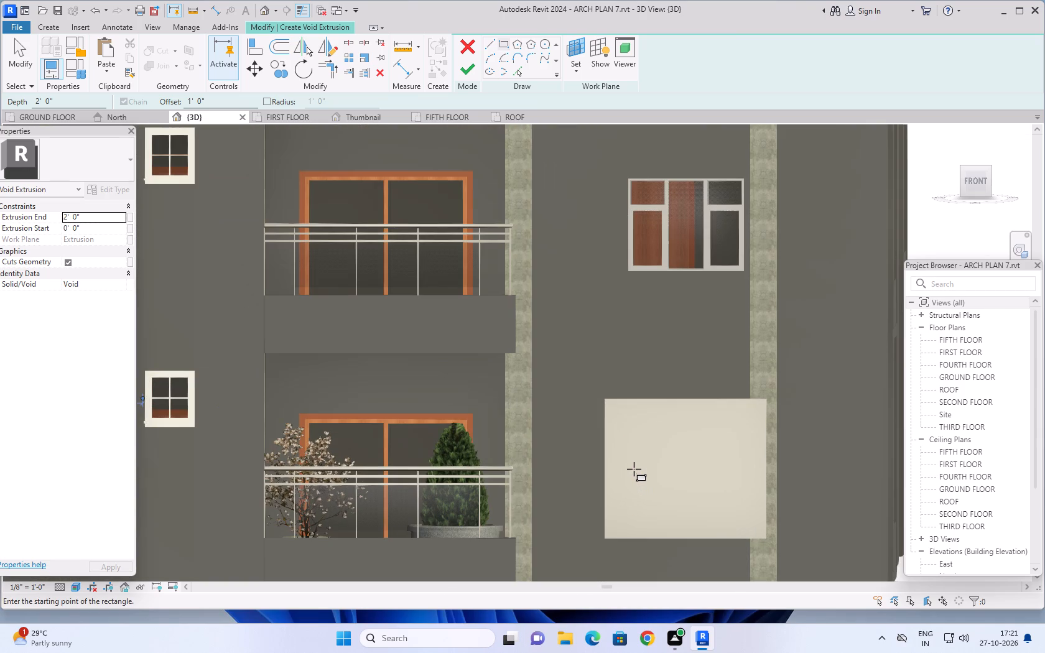
pyautogui.click(606, 401)
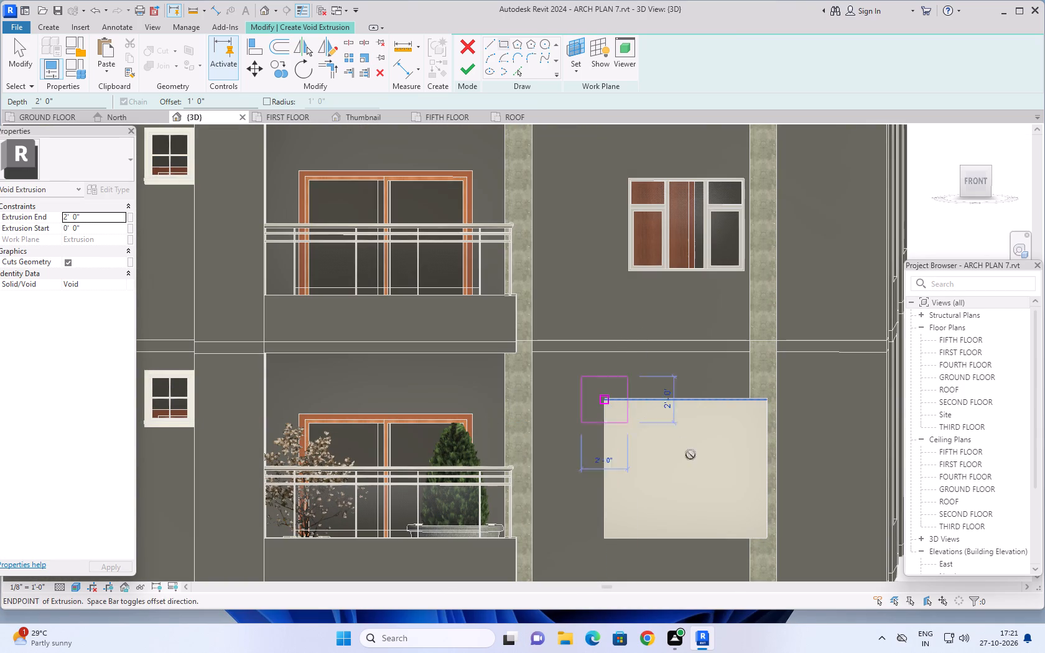
pyautogui.click(768, 535)
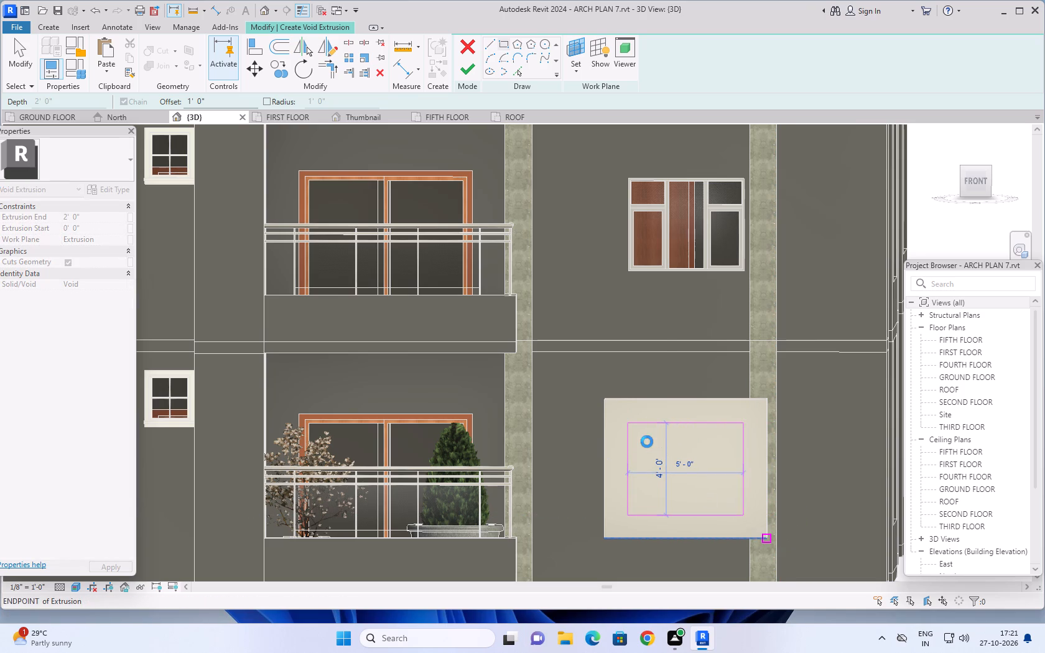
# Finish the void extrusion sketch with both rectangles and complete the in-place window frame model.
pyautogui.scroll(-5, 639, 374)
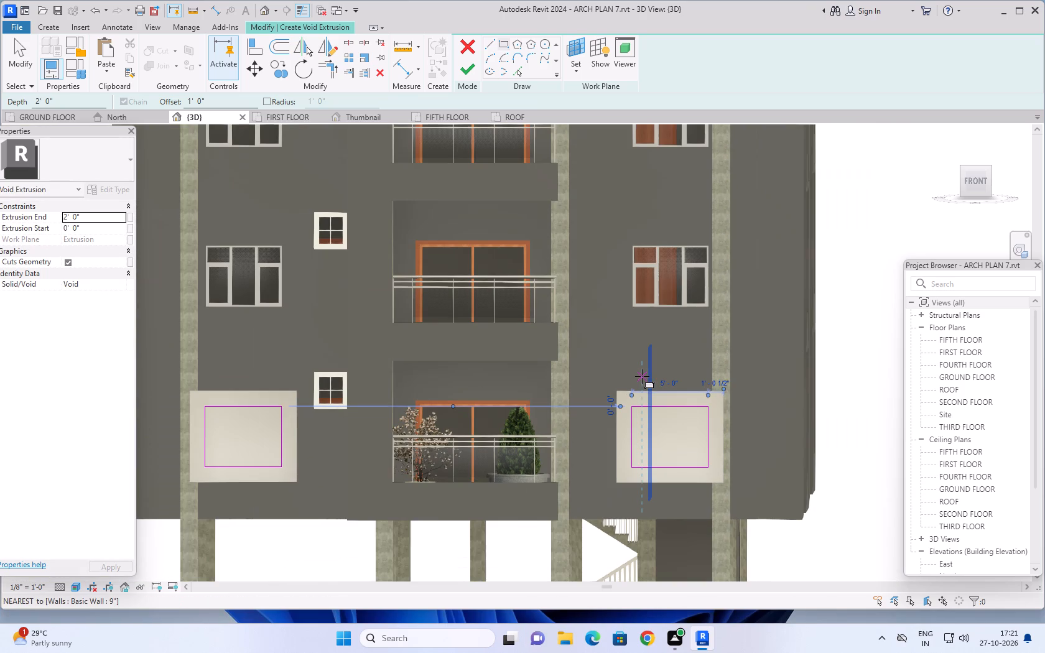
pyautogui.press('Escape')
pyautogui.press('Escape')
pyautogui.press('Escape')
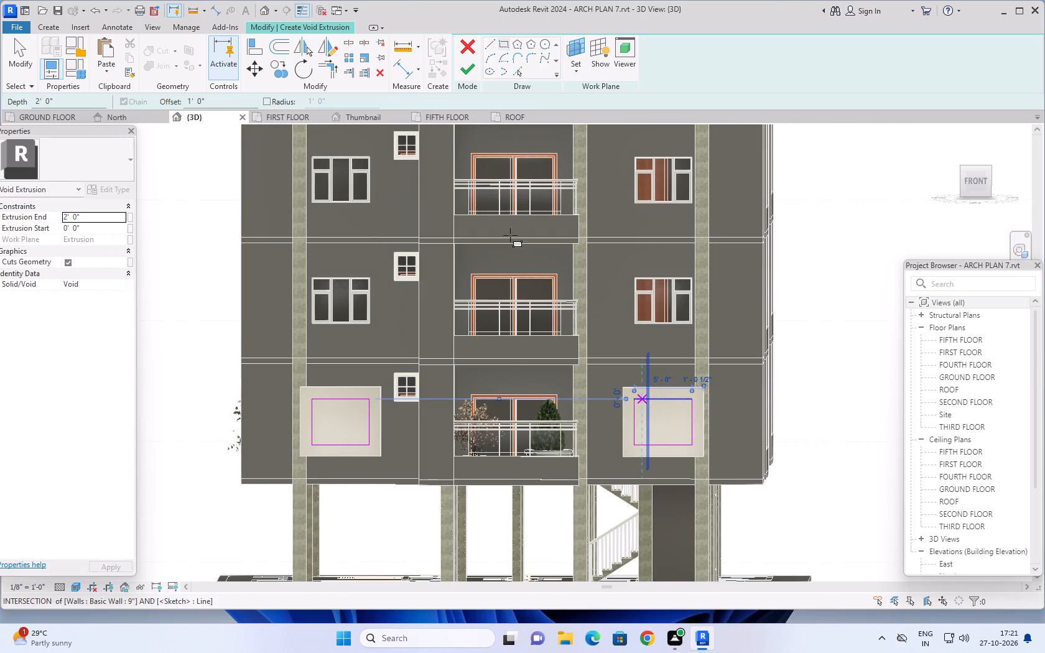
pyautogui.click(469, 78)
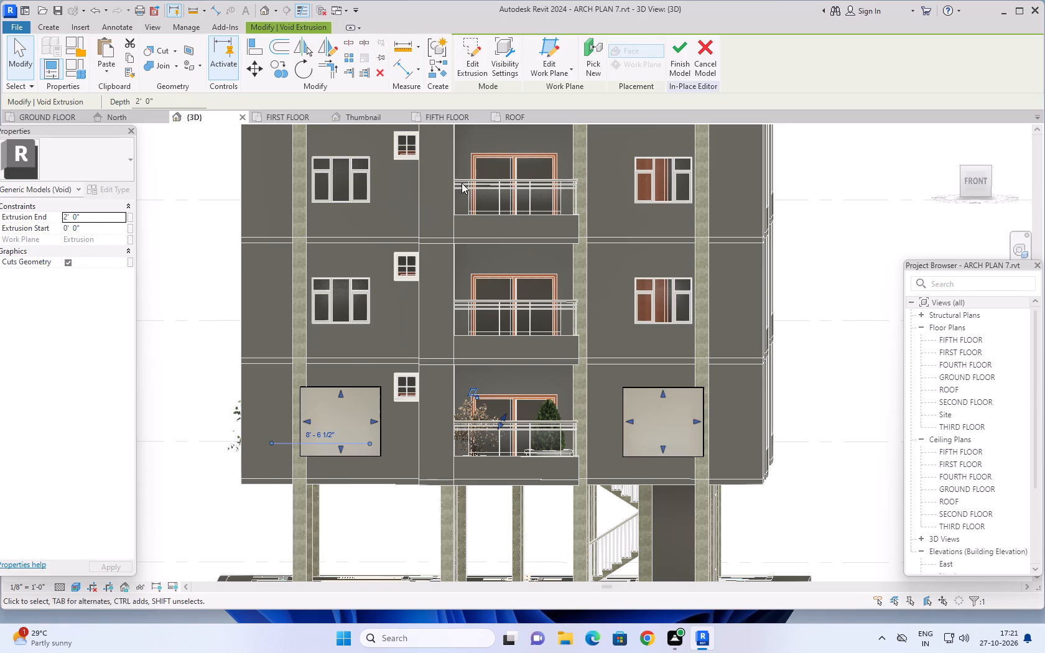
pyautogui.click(676, 52)
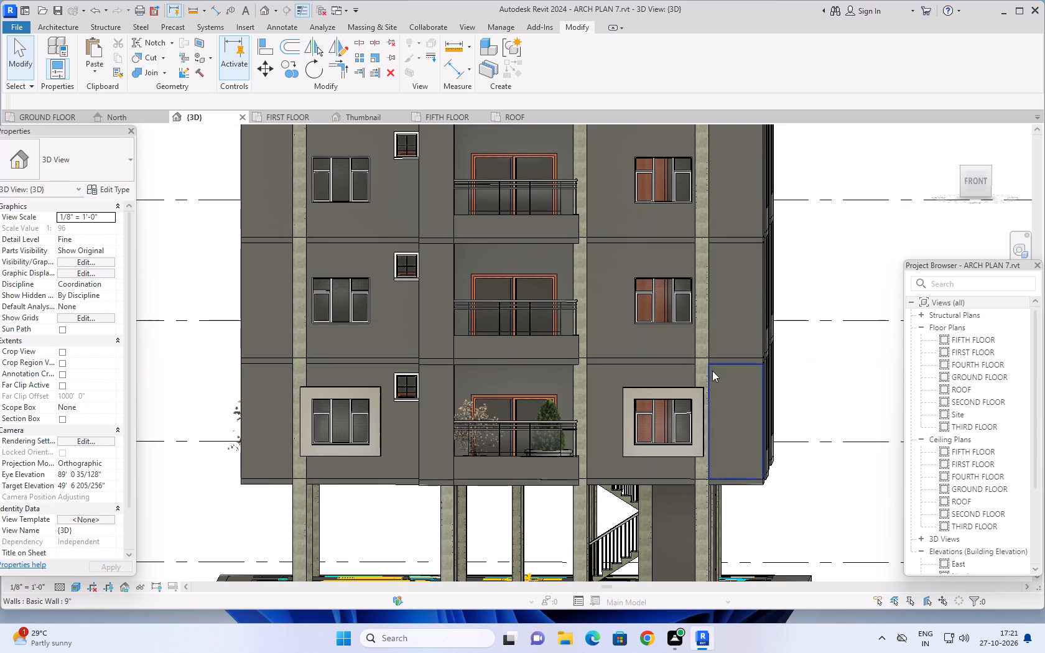
# Copy the in-place frames around the two lowest front windows and paste them aligned to the SECOND FLOOR, THIRD FLOOR and FOURTH FLOOR levels.
pyautogui.scroll(-1, 220, 345)
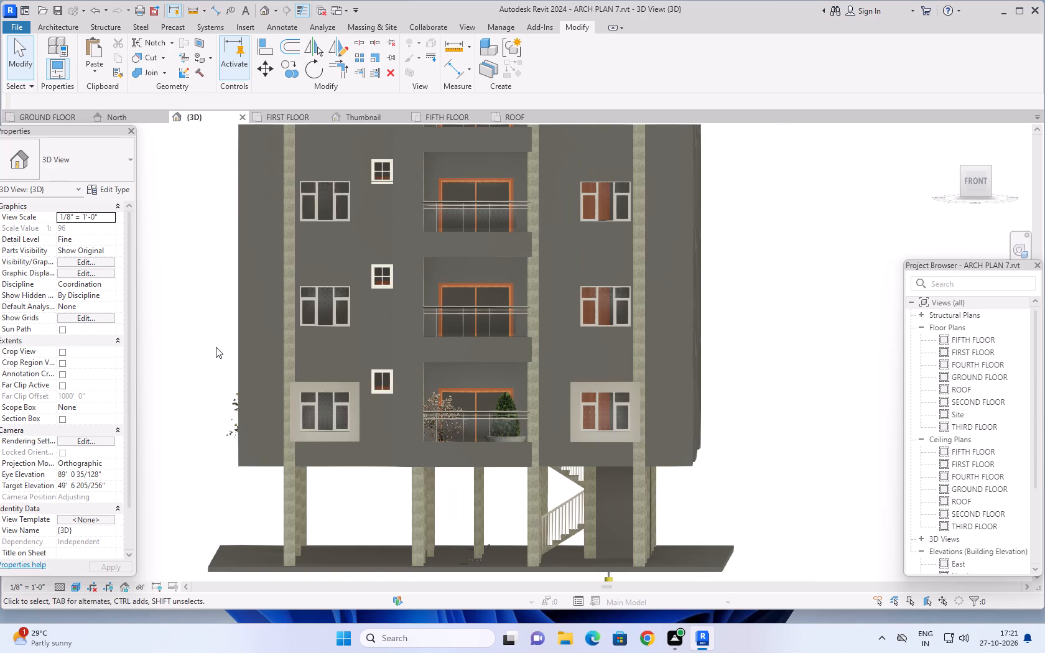
pyautogui.moveTo(215, 348); pyautogui.dragTo(219, 320, button='middle')
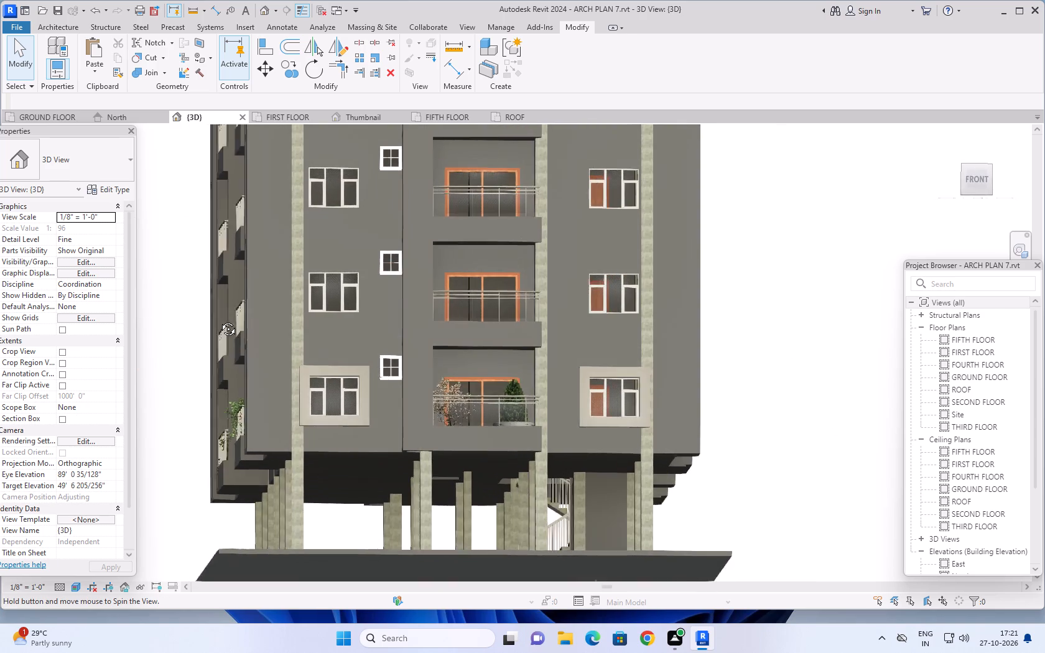
pyautogui.moveTo(219, 320); pyautogui.dragTo(221, 333, button='middle')
pyautogui.scroll(2, 319, 402)
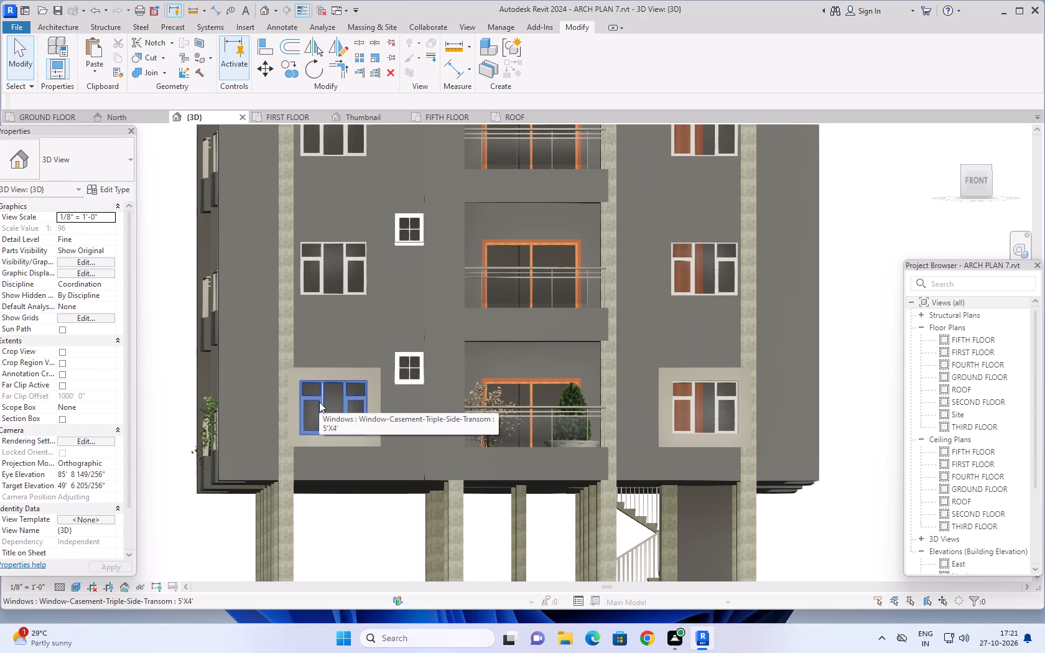
pyautogui.moveTo(342, 407); pyautogui.dragTo(341, 423, button='middle')
pyautogui.click(334, 383)
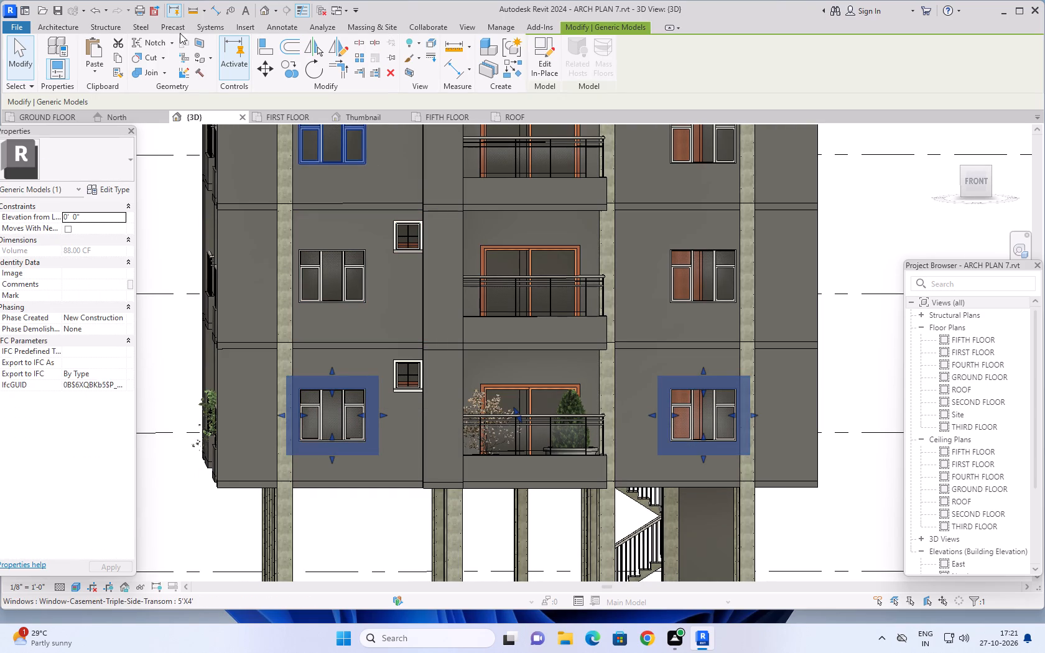
pyautogui.click(122, 59)
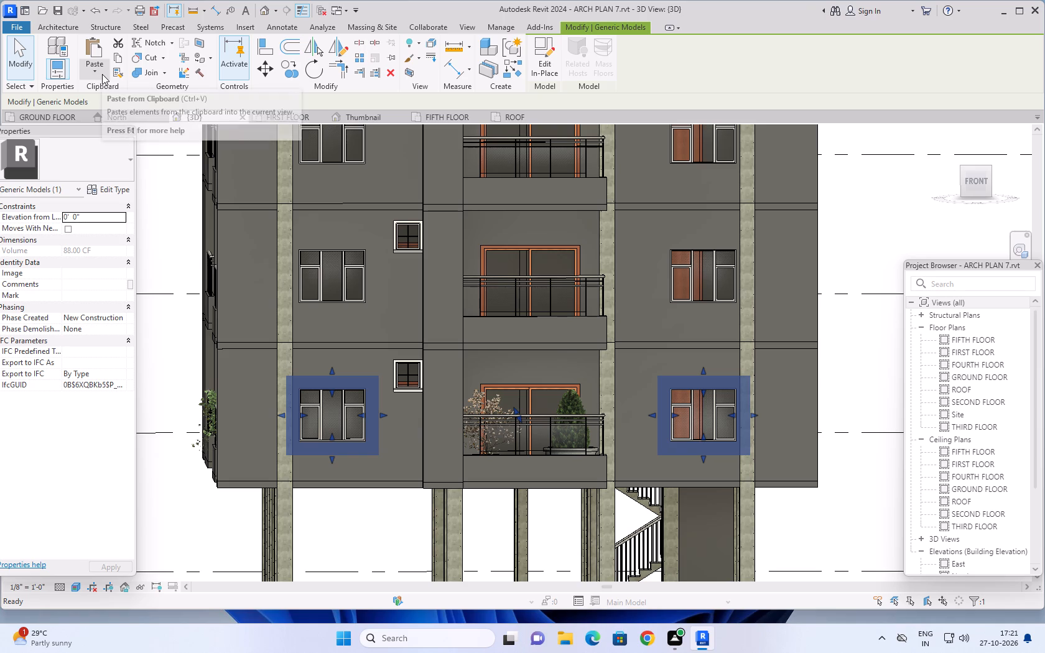
pyautogui.click(102, 74)
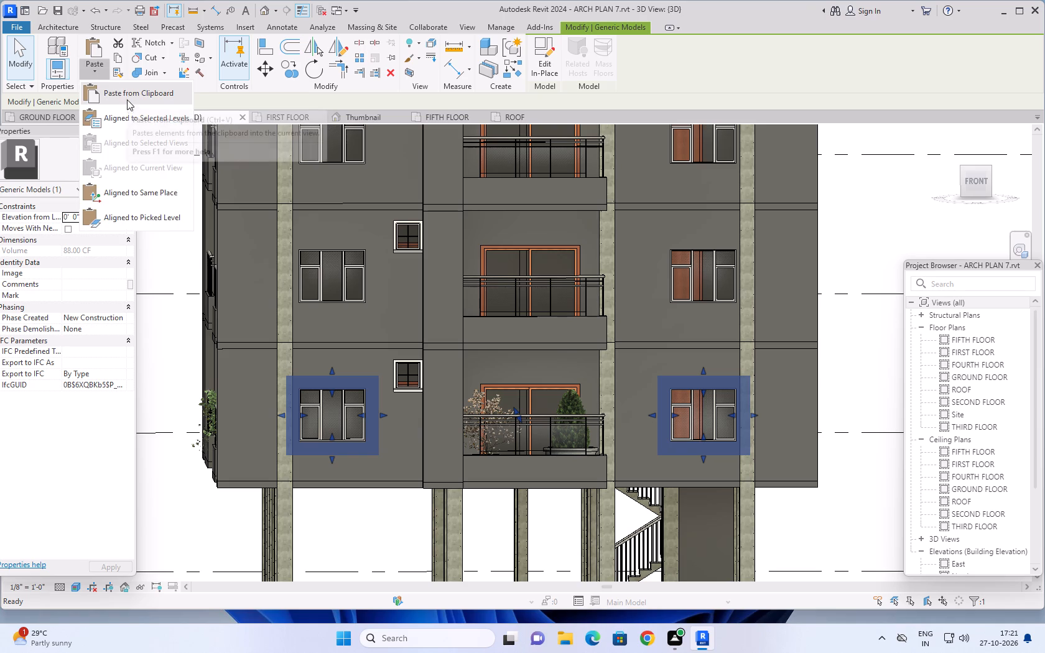
pyautogui.click(134, 113)
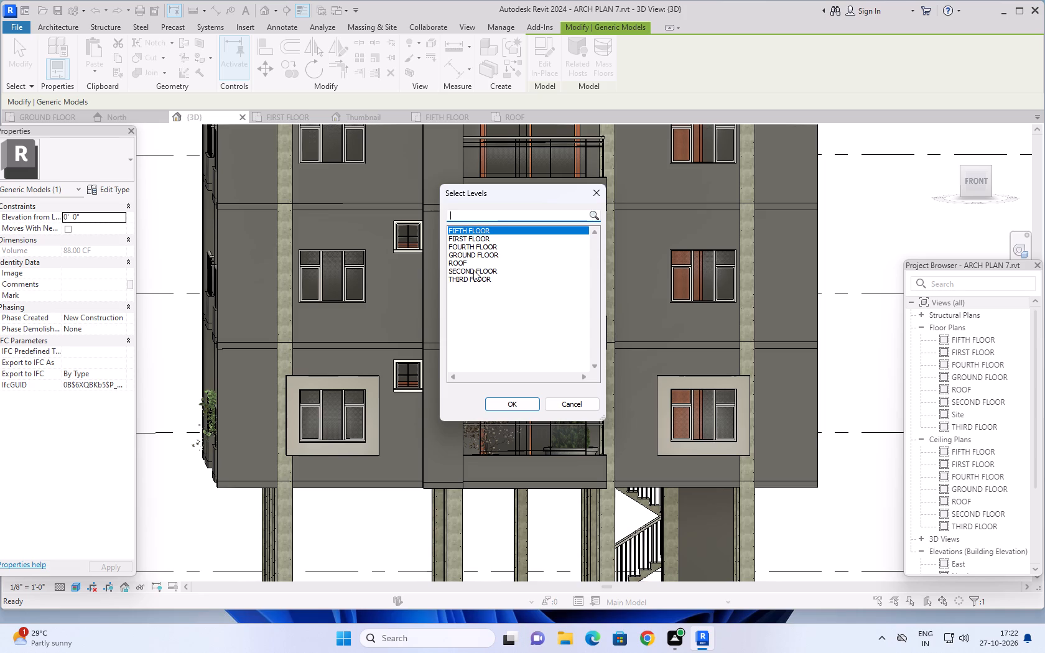
pyautogui.click(473, 270)
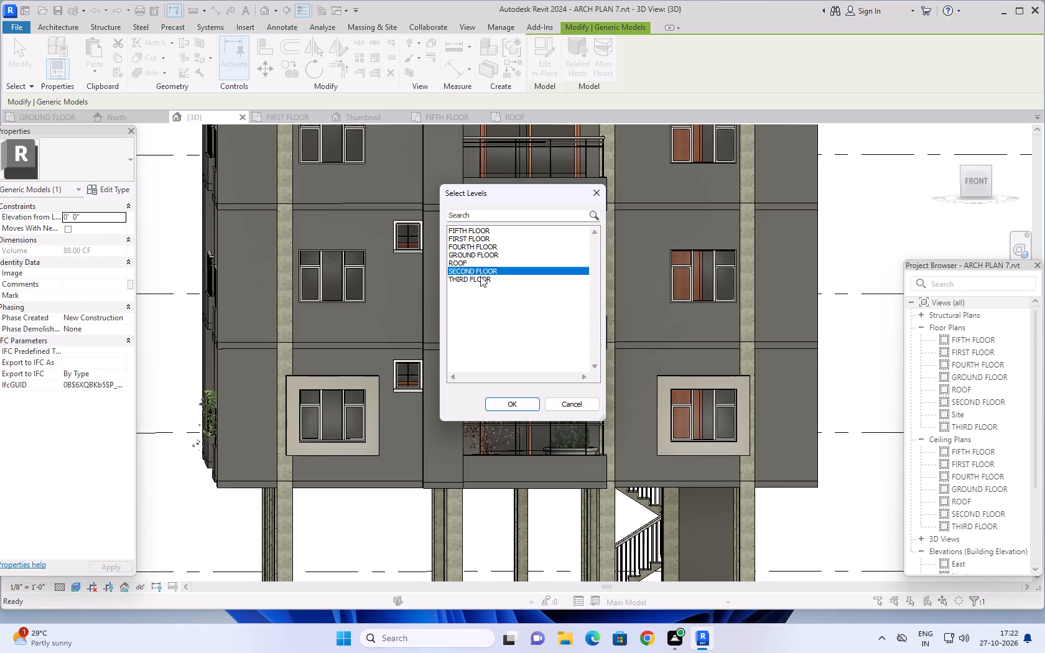
pyautogui.keyDown('ctrl'); pyautogui.click(480, 279); pyautogui.keyUp('ctrl')
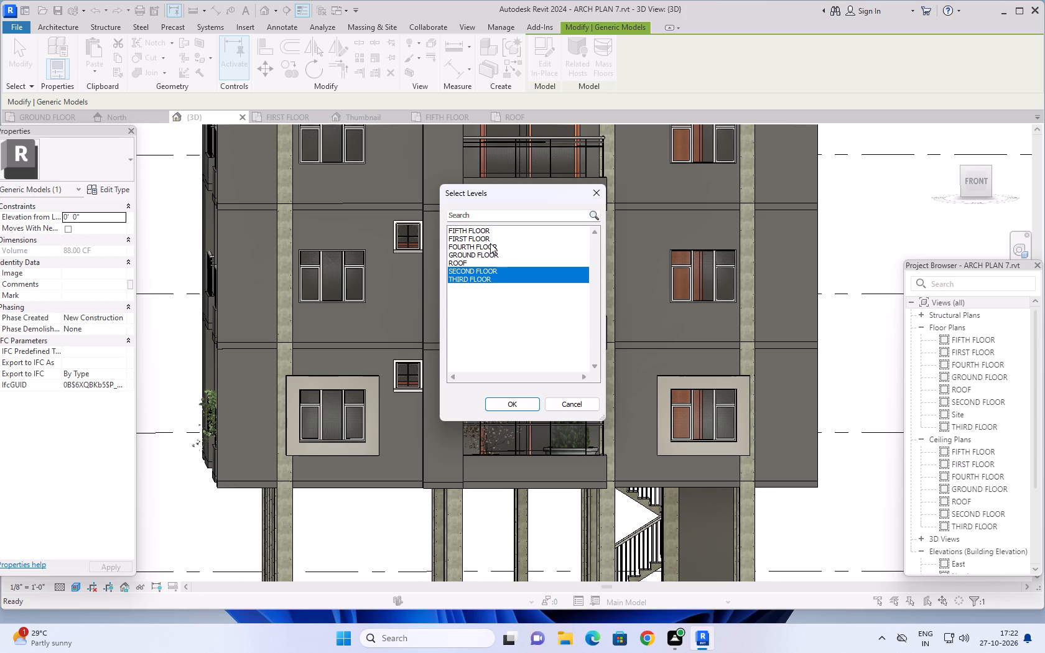
pyautogui.keyDown('ctrl'); pyautogui.click(491, 244); pyautogui.keyUp('ctrl')
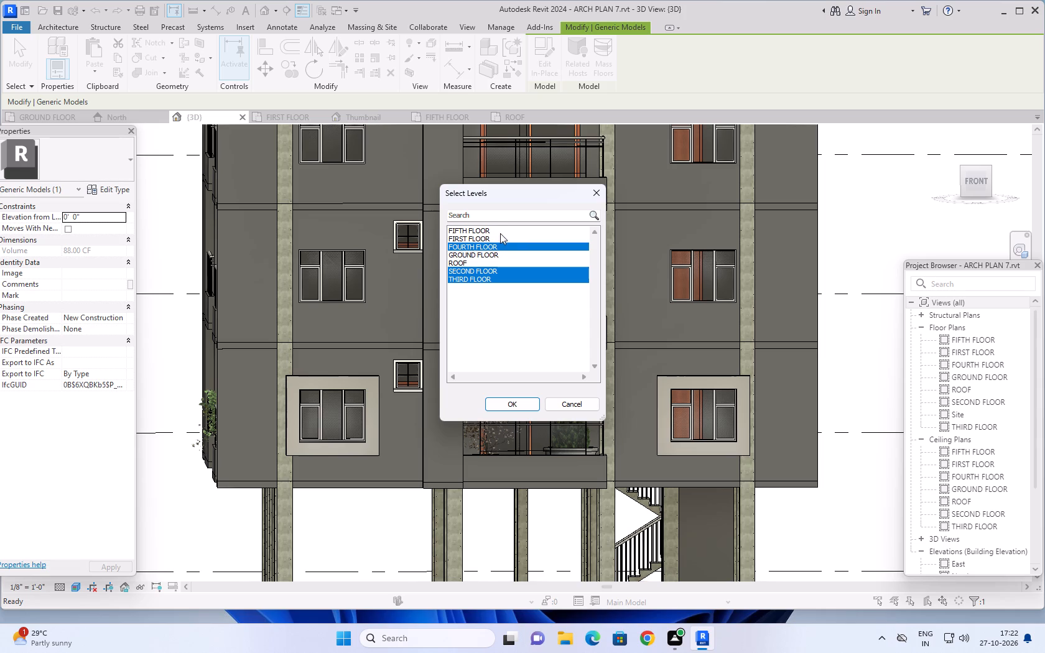
pyautogui.keyDown('ctrl'); pyautogui.click(502, 229); pyautogui.keyUp('ctrl')
pyautogui.scroll(-4, 502, 243)
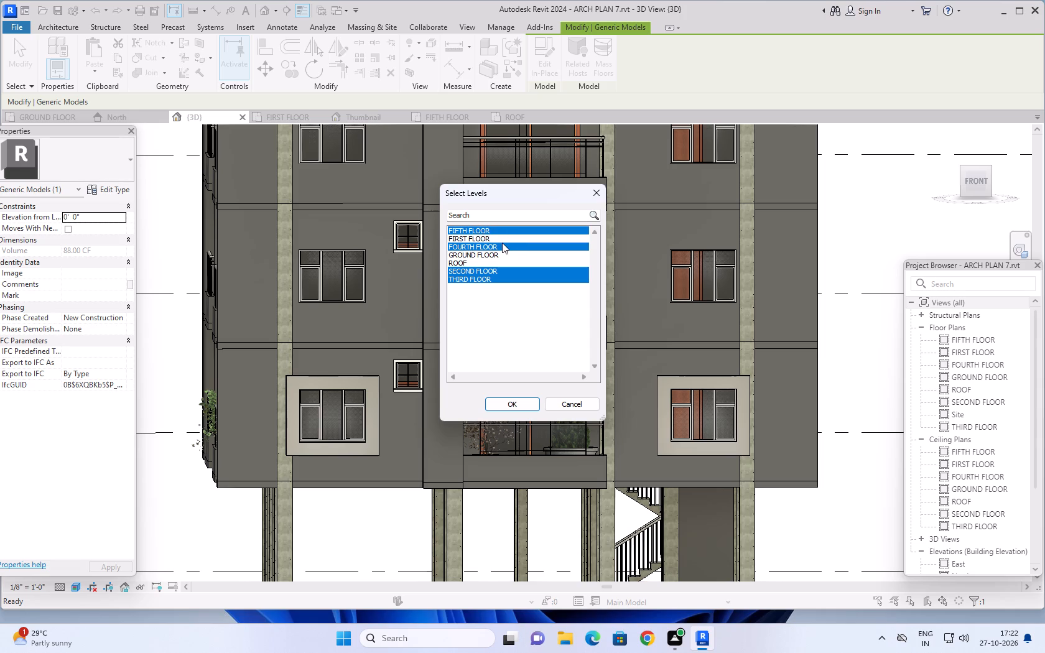
pyautogui.scroll(-3, 502, 243)
pyautogui.keyDown('shift'); pyautogui.click(529, 229); pyautogui.keyUp('shift')
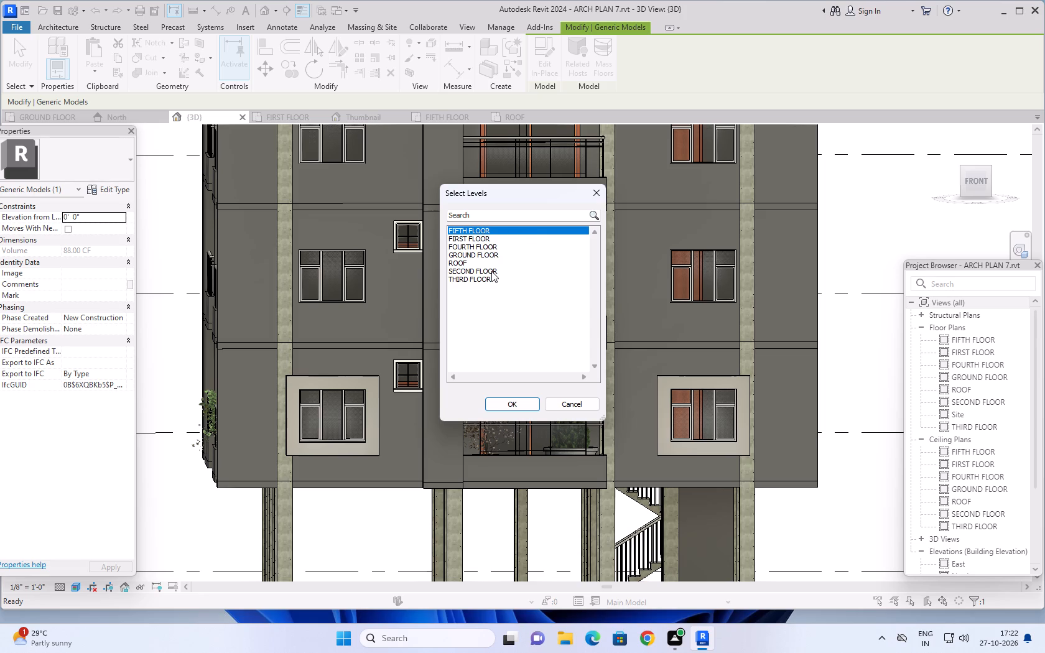
pyautogui.click(491, 271)
pyautogui.keyDown('ctrl'); pyautogui.click(495, 280); pyautogui.keyUp('ctrl')
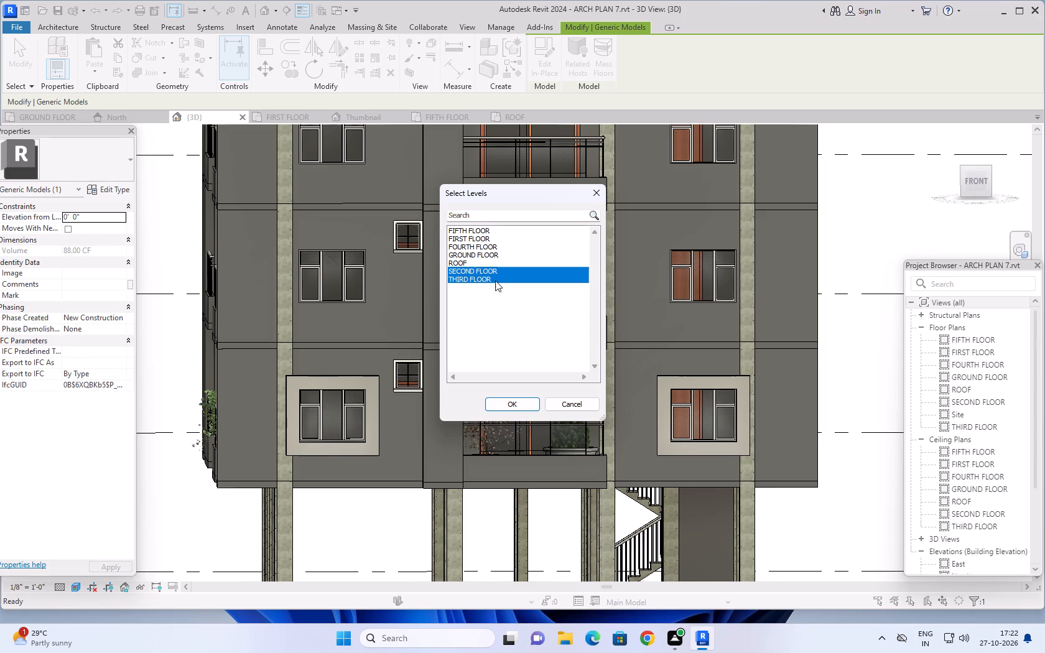
pyautogui.keyDown('ctrl'); pyautogui.click(494, 246); pyautogui.keyUp('ctrl')
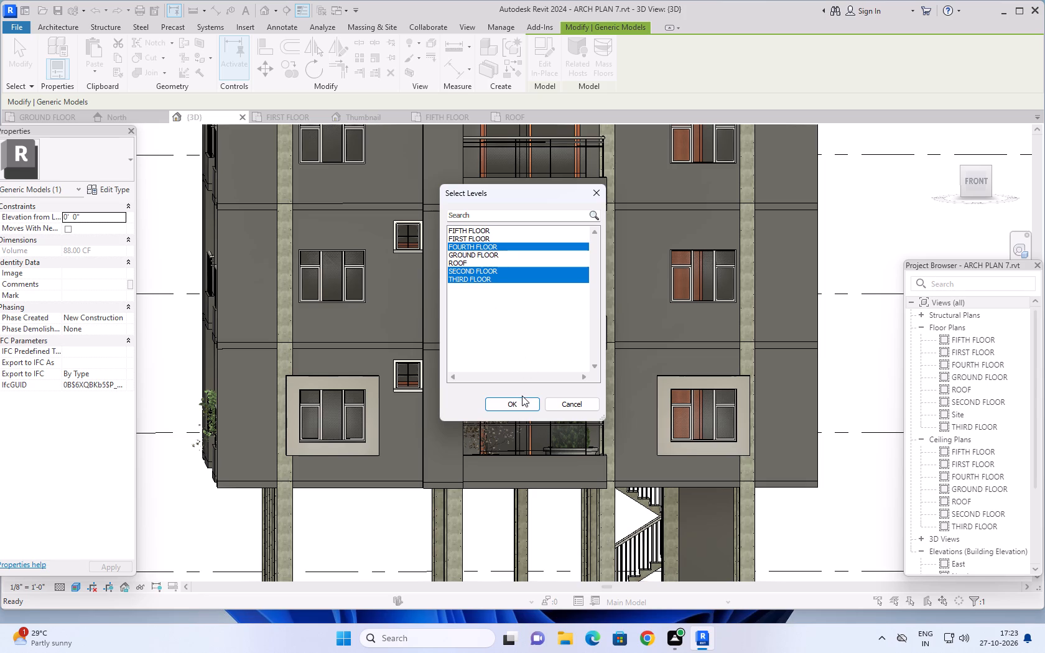
pyautogui.click(519, 402)
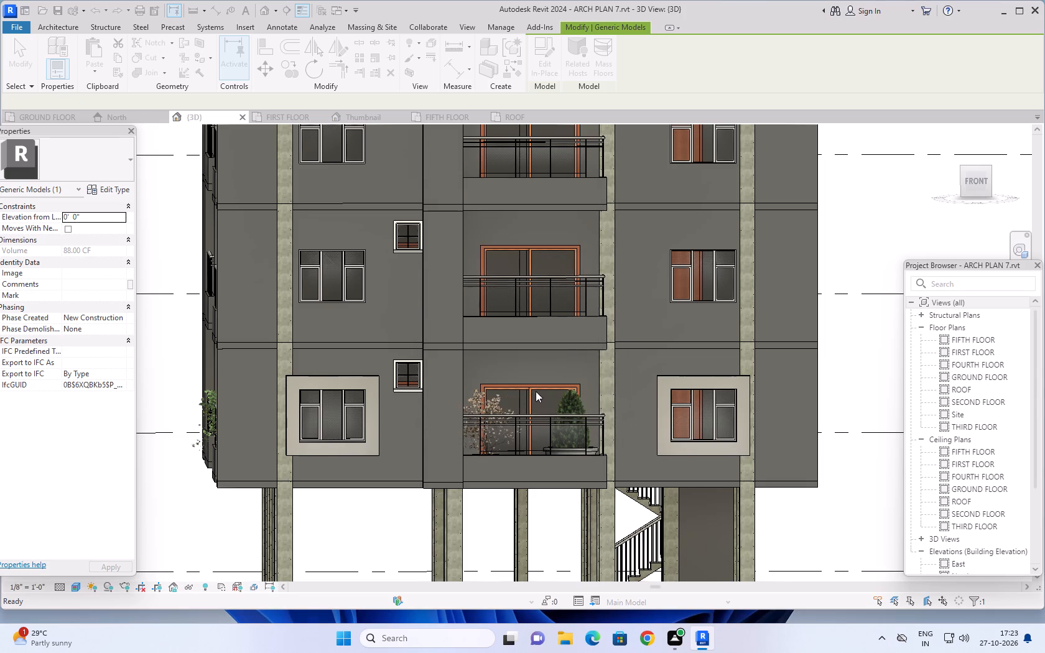
# Delete the surplus pair of window frames pasted above the top windows at the roof terrace.
pyautogui.scroll(-6, 719, 384)
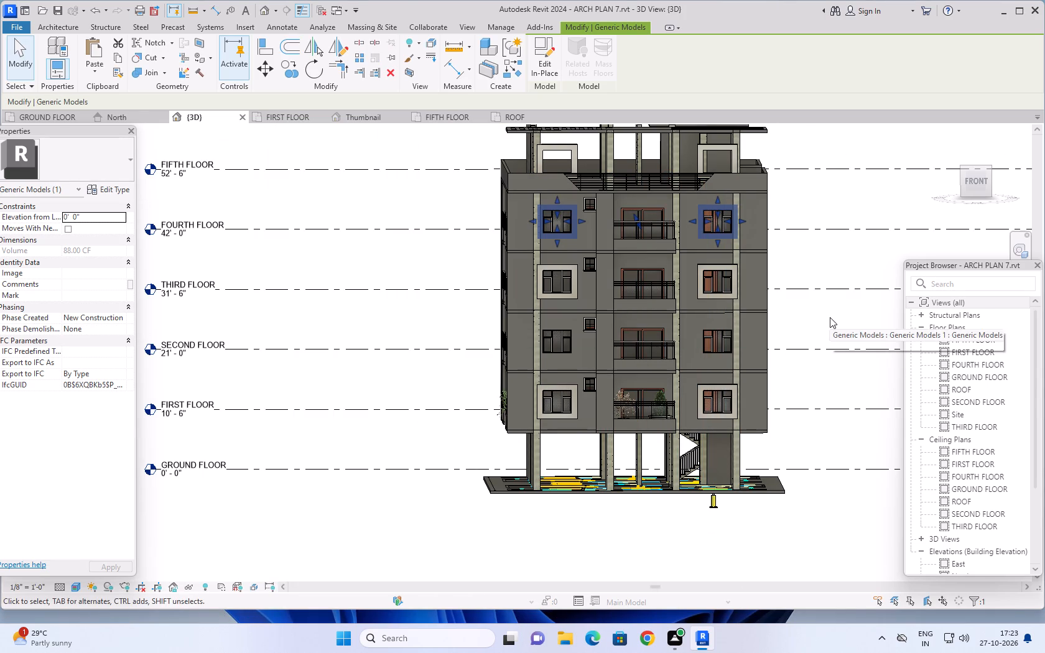
pyautogui.moveTo(830, 316); pyautogui.dragTo(796, 391, button='middle')
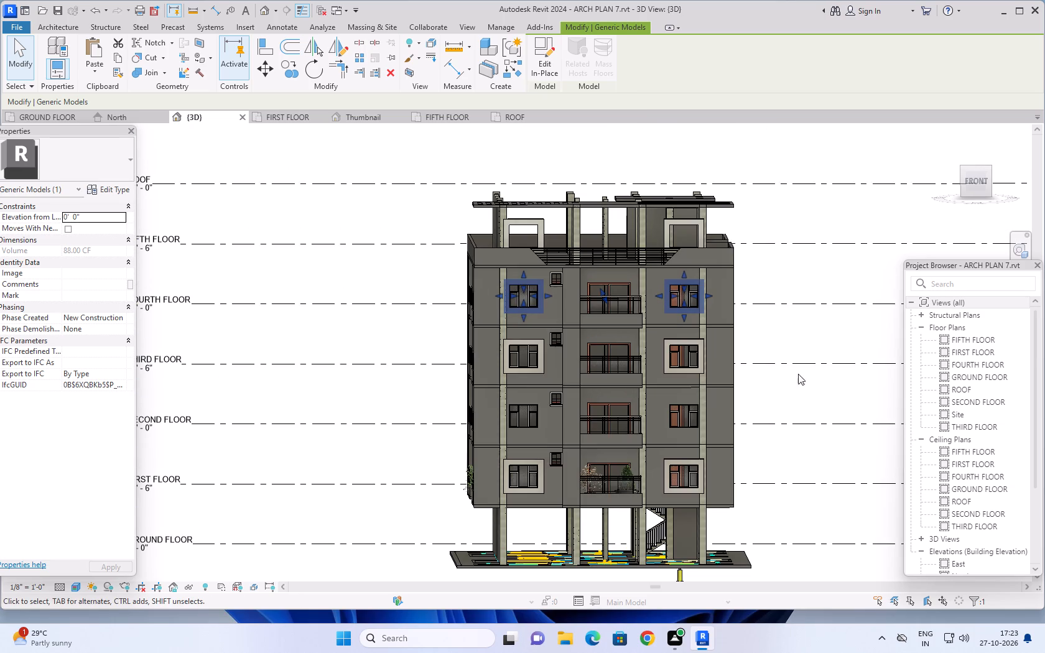
pyautogui.scroll(4, 808, 308)
pyautogui.press('Escape')
pyautogui.press('Escape')
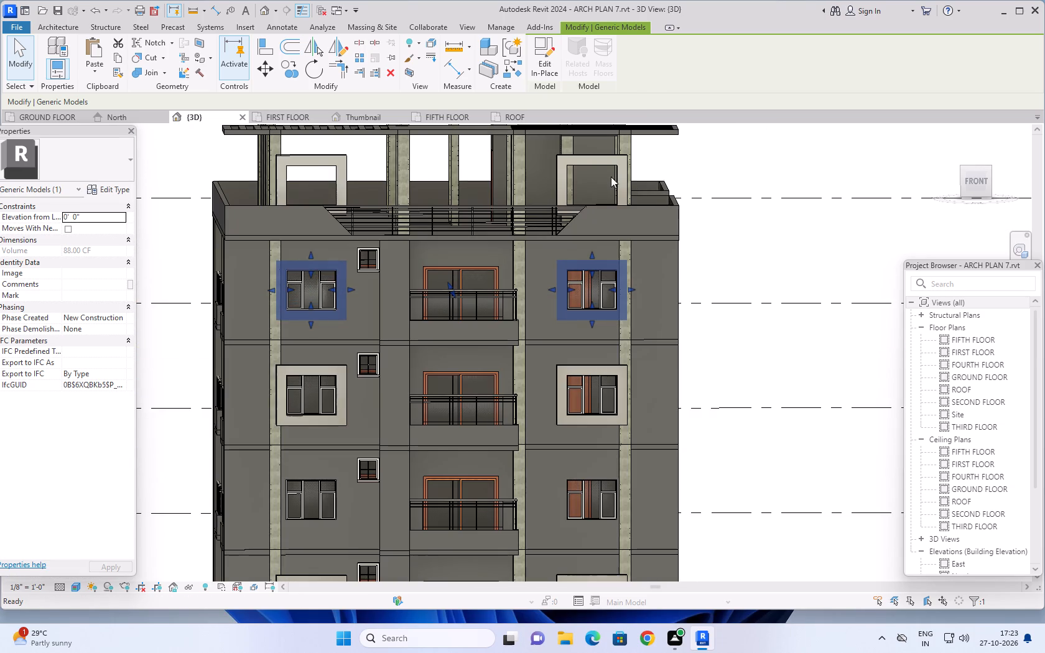
pyautogui.click(596, 160)
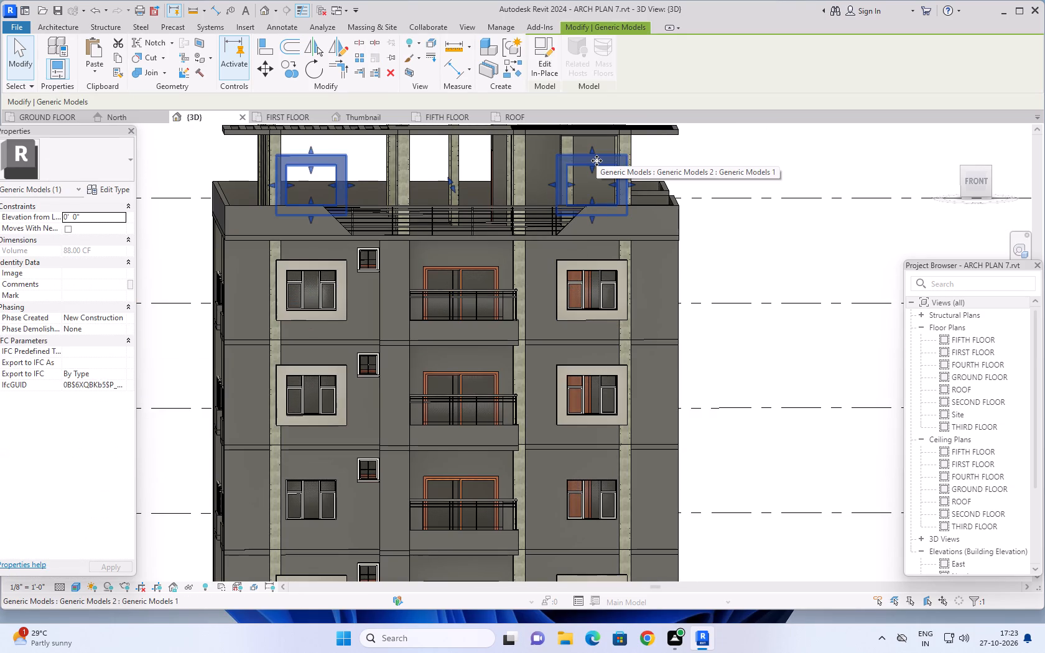
pyautogui.press('Delete')
# Copy the lowest pair of front window frames and paste it aligned to the FIRST FLOOR level, around the unframed windows one storey up.
pyautogui.scroll(-3, 755, 328)
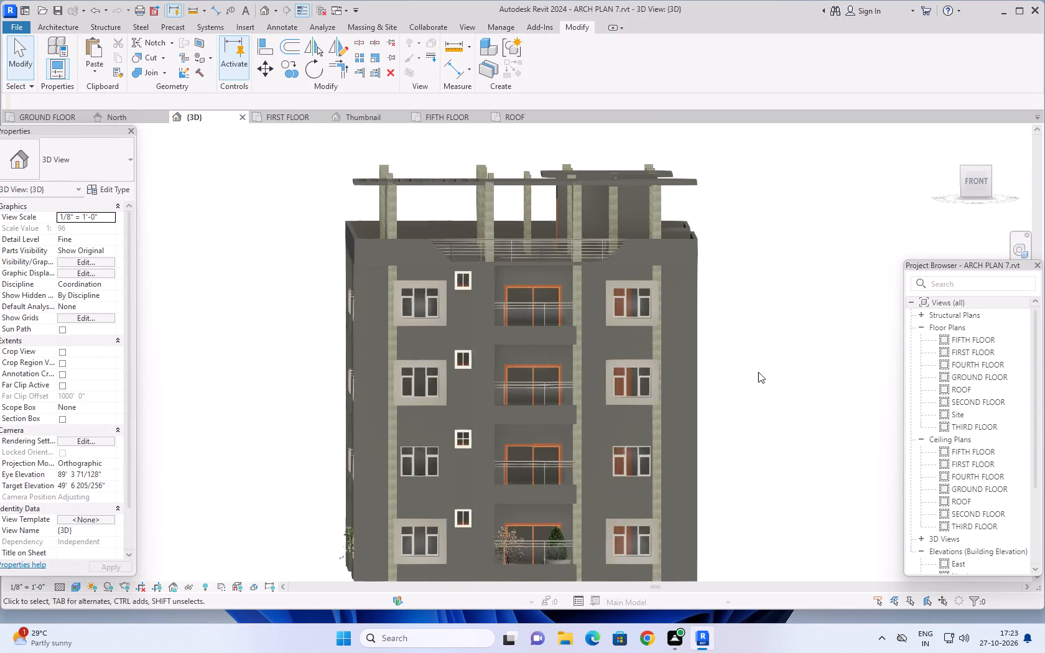
pyautogui.moveTo(758, 426); pyautogui.dragTo(758, 320, button='middle')
pyautogui.scroll(1, 608, 410)
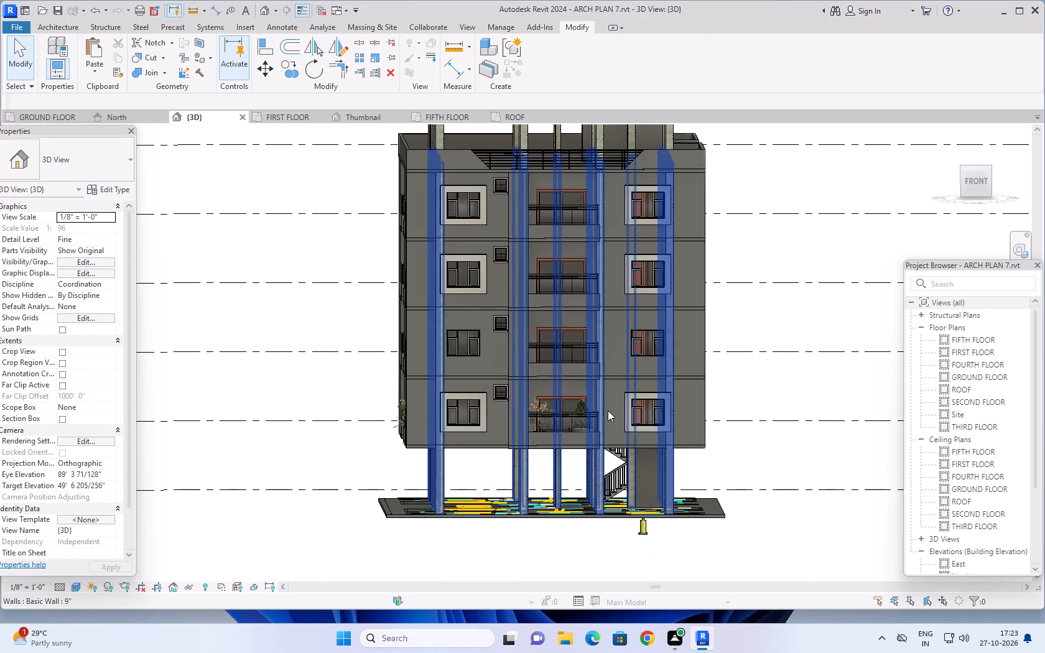
pyautogui.scroll(3, 608, 410)
pyautogui.click(648, 394)
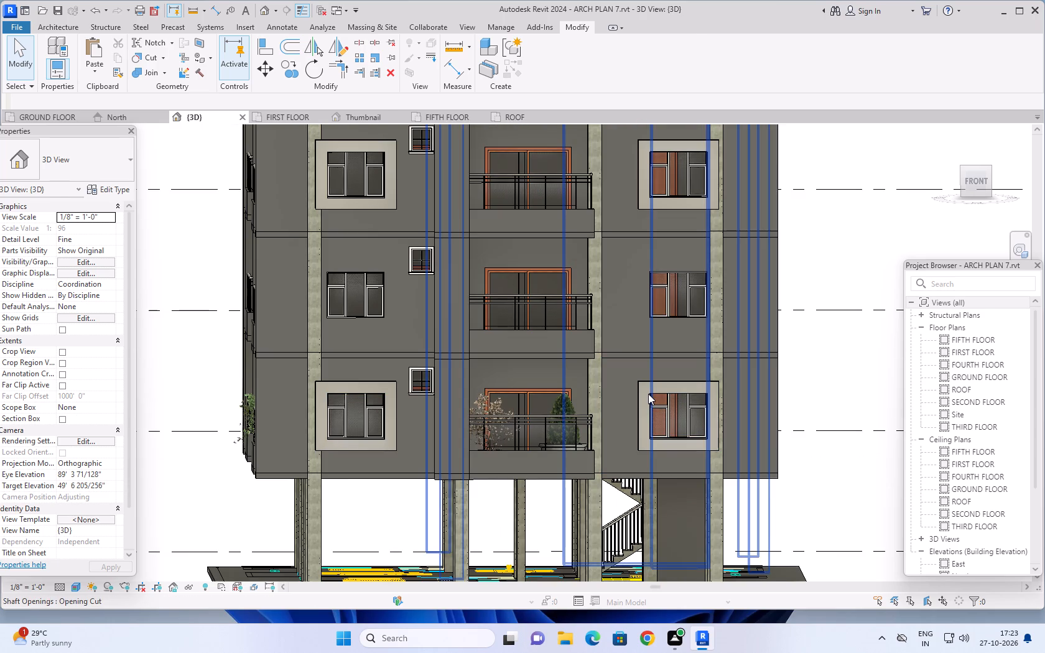
pyautogui.press('Escape')
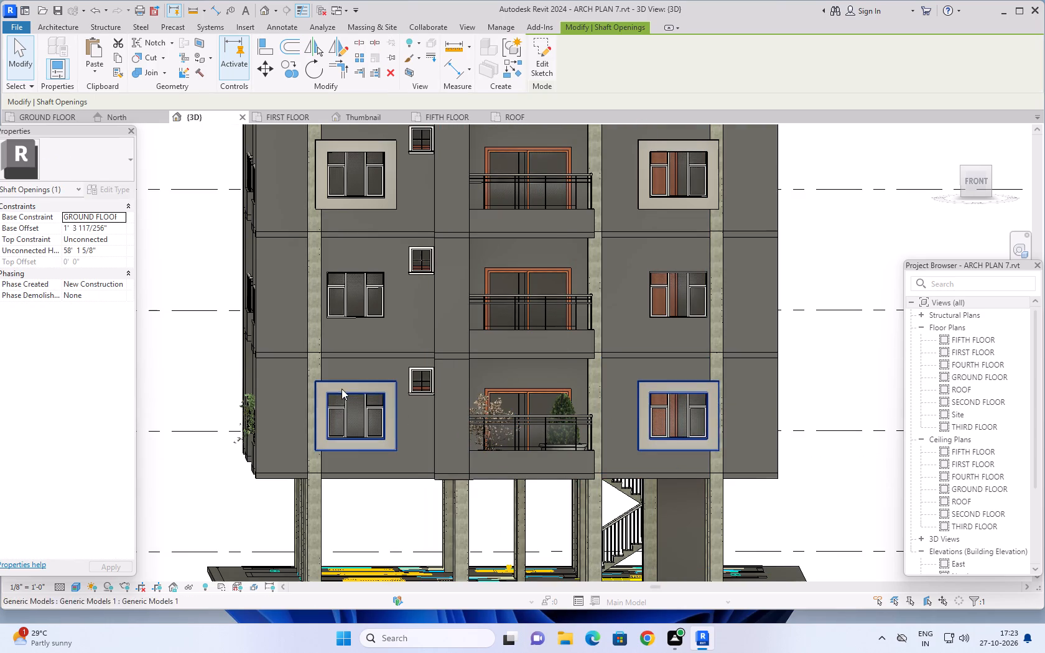
pyautogui.press('Escape')
pyautogui.click(341, 386)
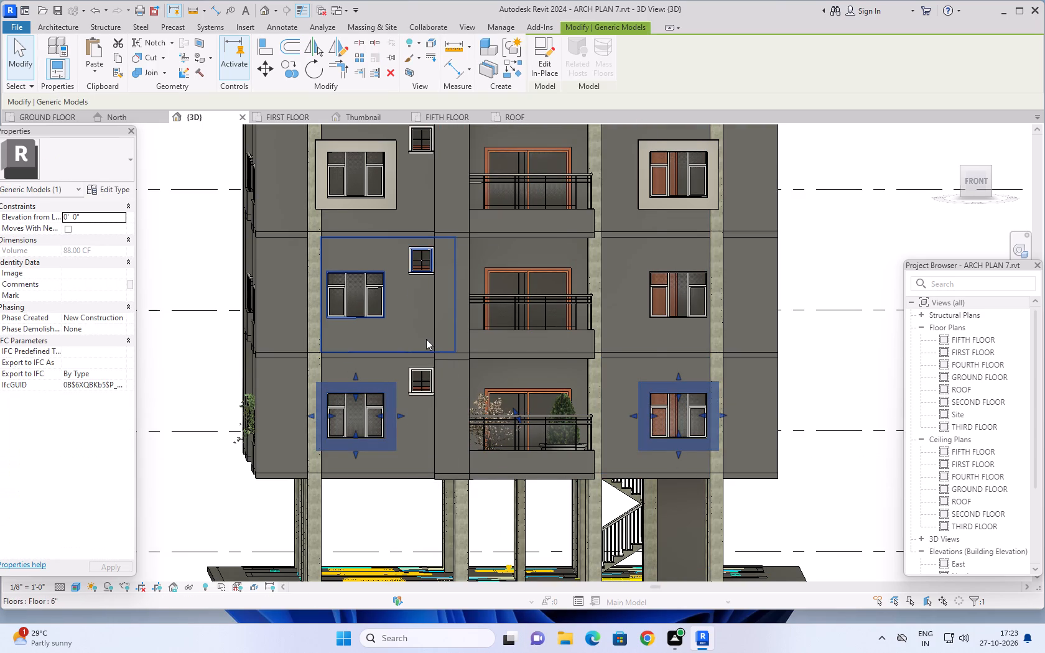
pyautogui.click(117, 56)
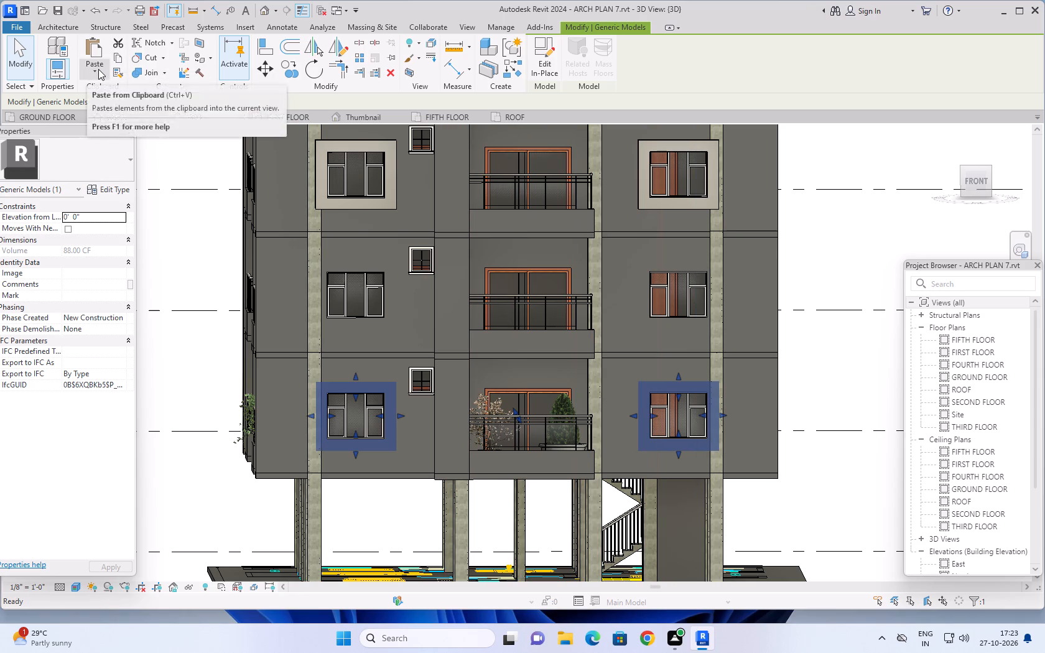
pyautogui.click(98, 69)
pyautogui.click(125, 114)
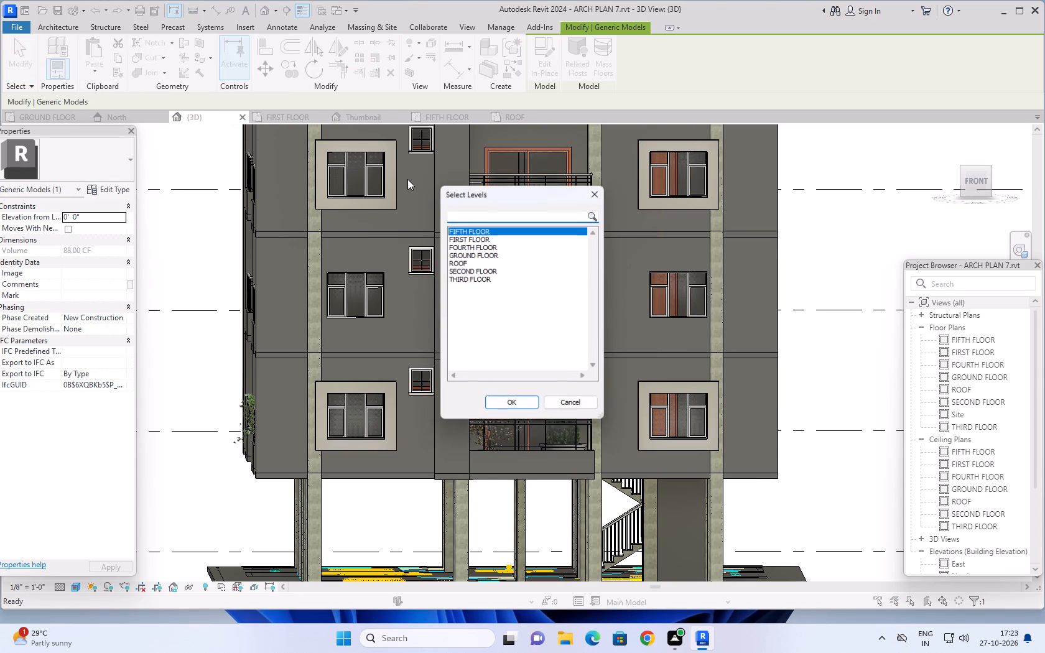
pyautogui.click(473, 237)
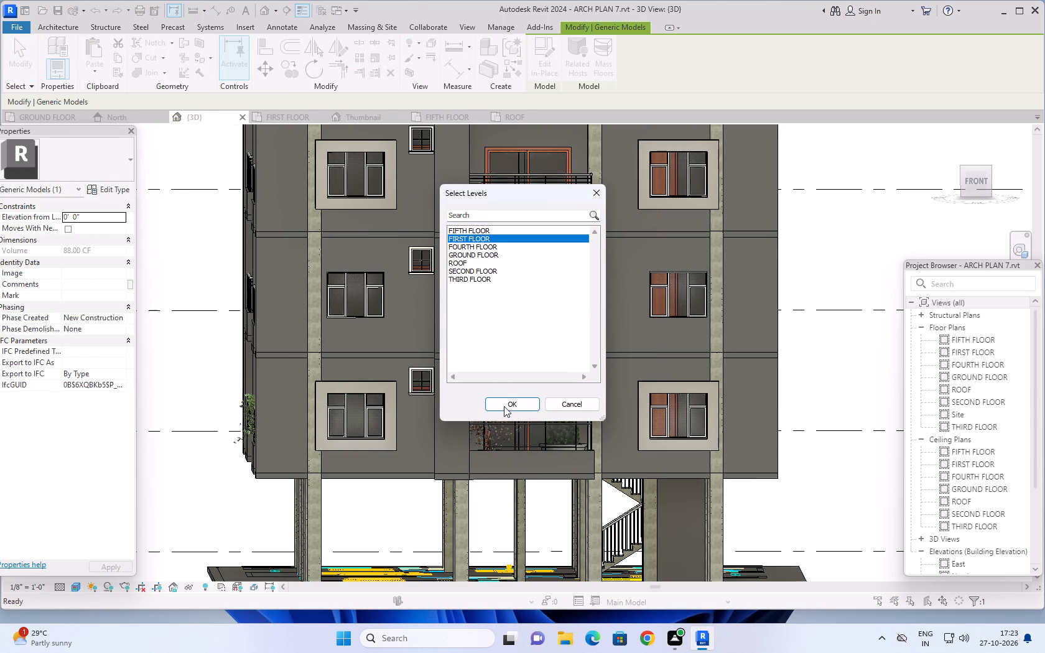
pyautogui.click(504, 404)
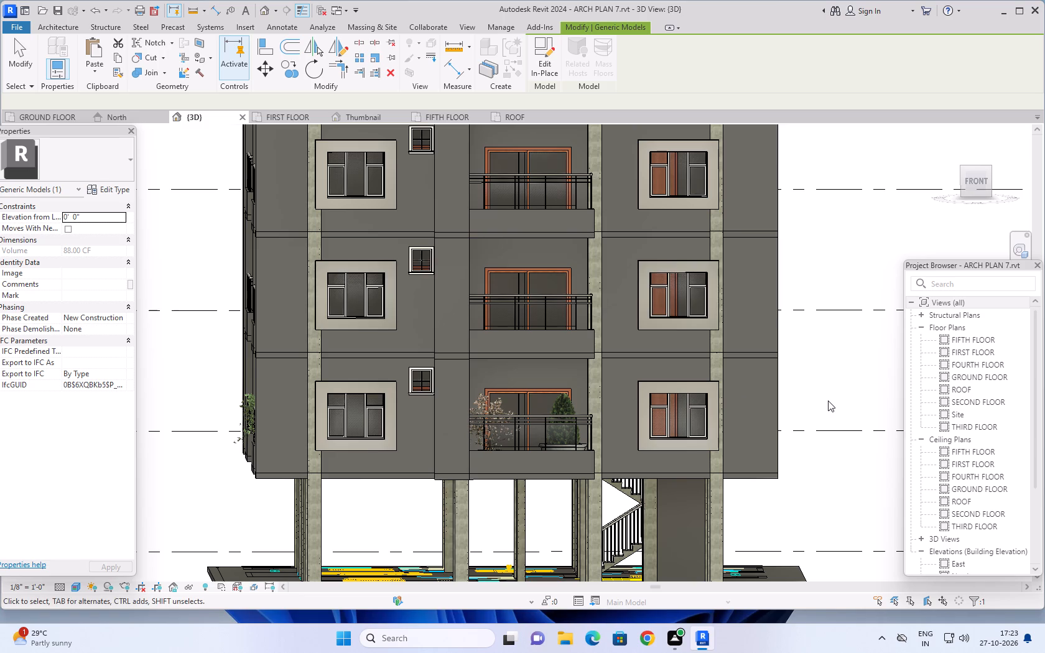
pyautogui.press('Escape')
pyautogui.press('Escape')
# Examine the window frames on all storeys of the front facade, from the front and from the front-left corner of the building.
pyautogui.scroll(-3, 834, 375)
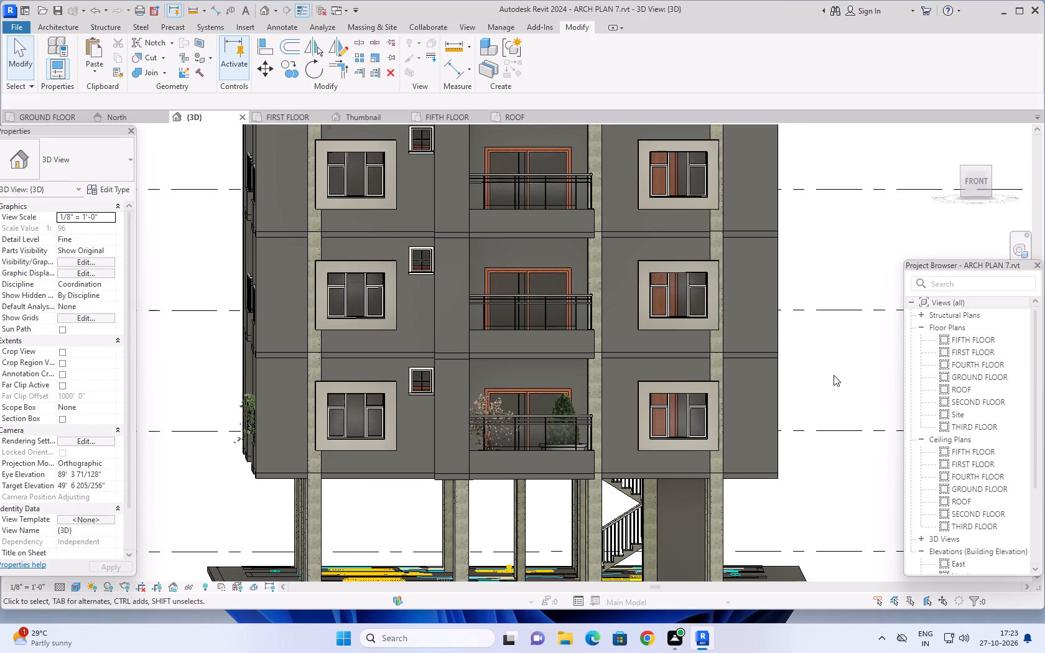
pyautogui.scroll(-2, 834, 375)
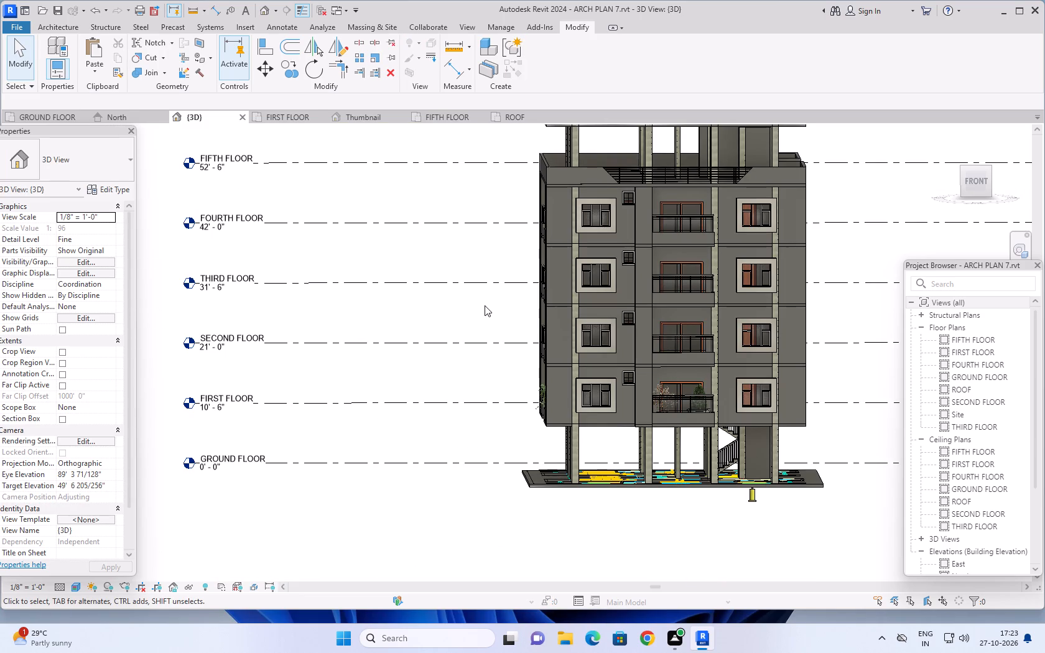
pyautogui.moveTo(485, 305); pyautogui.dragTo(442, 333, button='middle')
pyautogui.moveTo(442, 333); pyautogui.dragTo(450, 376, button='middle')
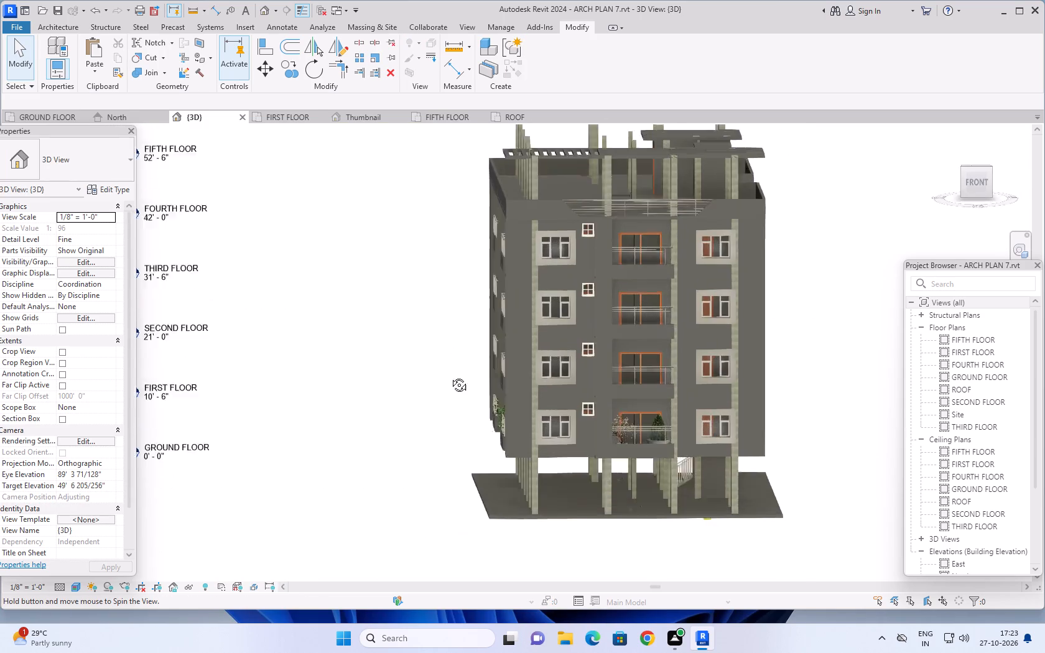
pyautogui.moveTo(450, 376); pyautogui.dragTo(543, 420, button='middle')
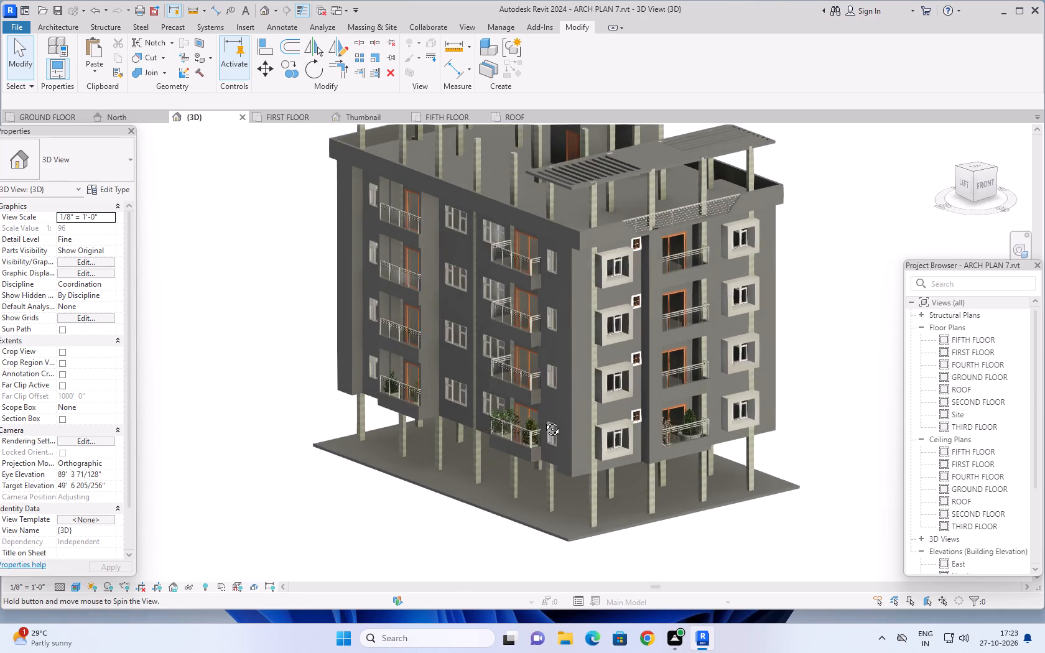
pyautogui.moveTo(543, 420); pyautogui.dragTo(552, 391, button='middle')
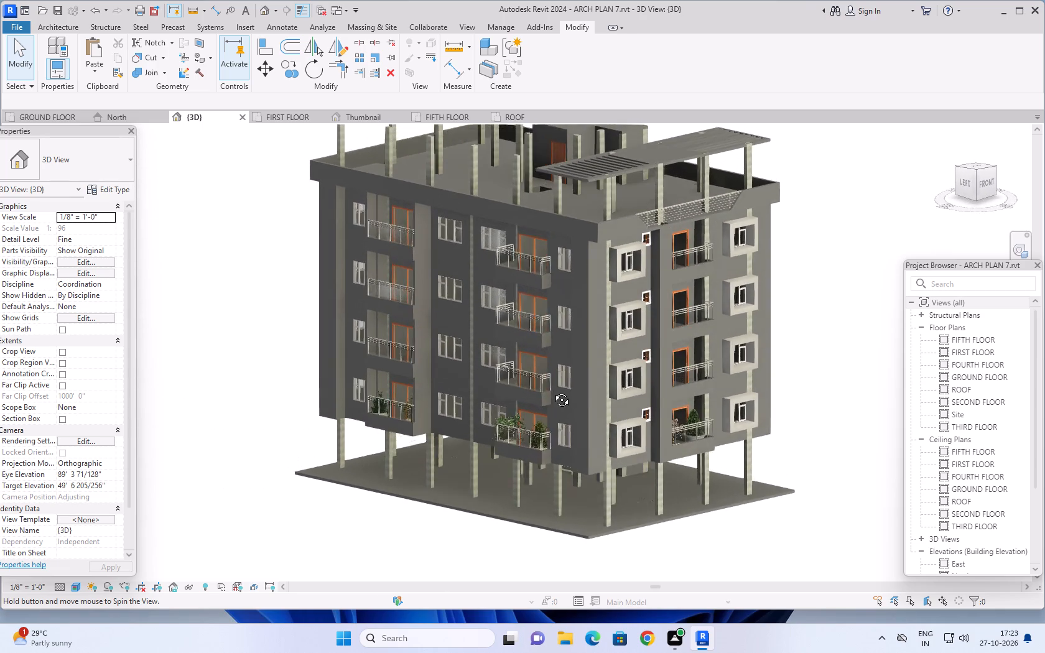
pyautogui.moveTo(552, 391); pyautogui.dragTo(414, 433, button='middle')
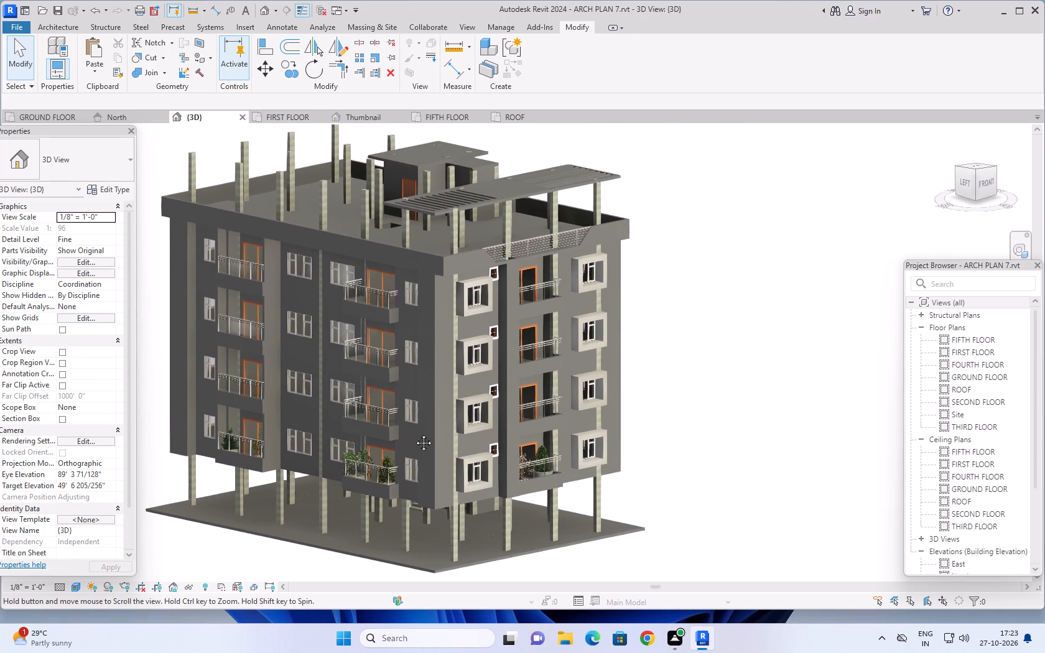
# Examine the building from the front-left corner, including the projecting window frames on the upper front storeys.
pyautogui.moveTo(414, 433); pyautogui.dragTo(418, 435, button='middle')
pyautogui.keyDown('shift'); pyautogui.moveTo(439, 403); pyautogui.dragTo(457, 450, button='middle'); pyautogui.keyUp('shift')
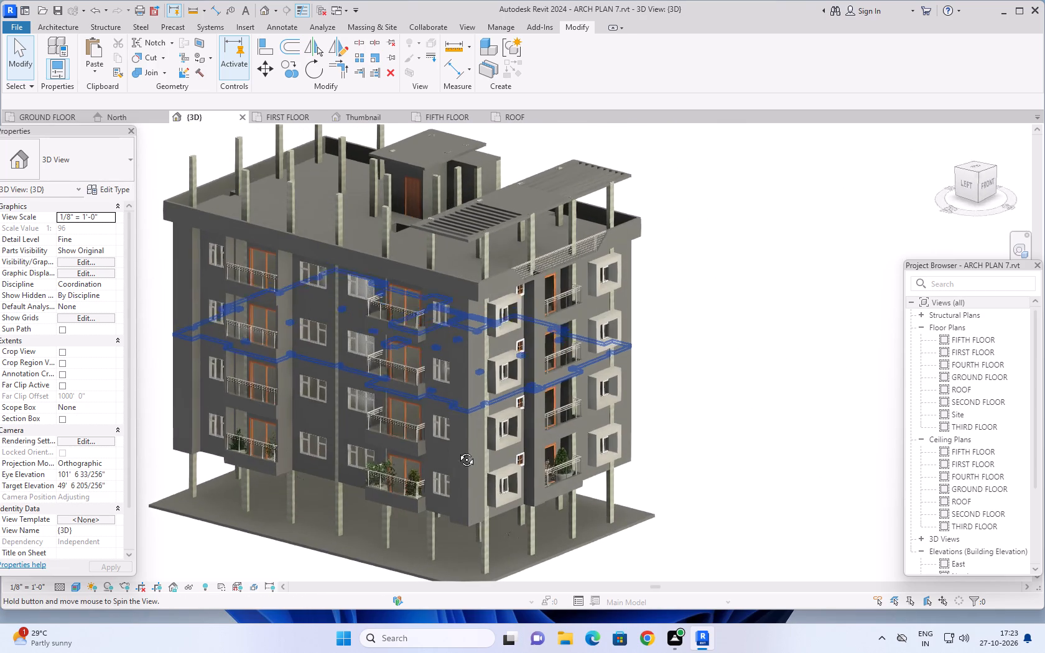
pyautogui.keyDown('shift'); pyautogui.moveTo(457, 450); pyautogui.dragTo(457, 434, button='middle'); pyautogui.keyUp('shift')
pyautogui.moveTo(473, 384); pyautogui.dragTo(503, 424, button='middle')
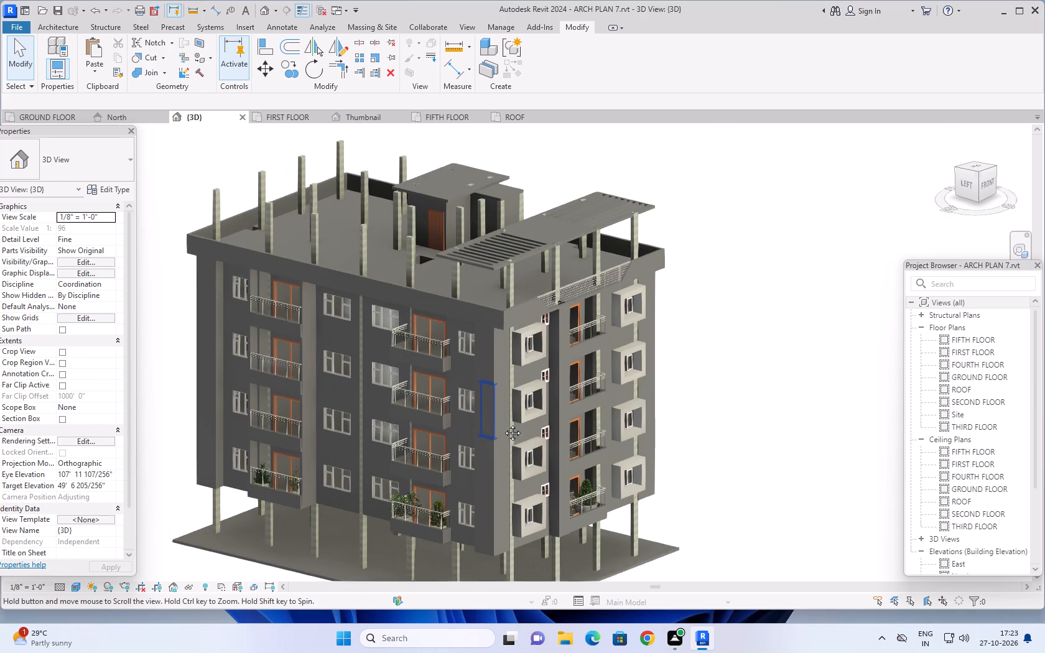
pyautogui.moveTo(503, 424); pyautogui.dragTo(554, 419, button='middle')
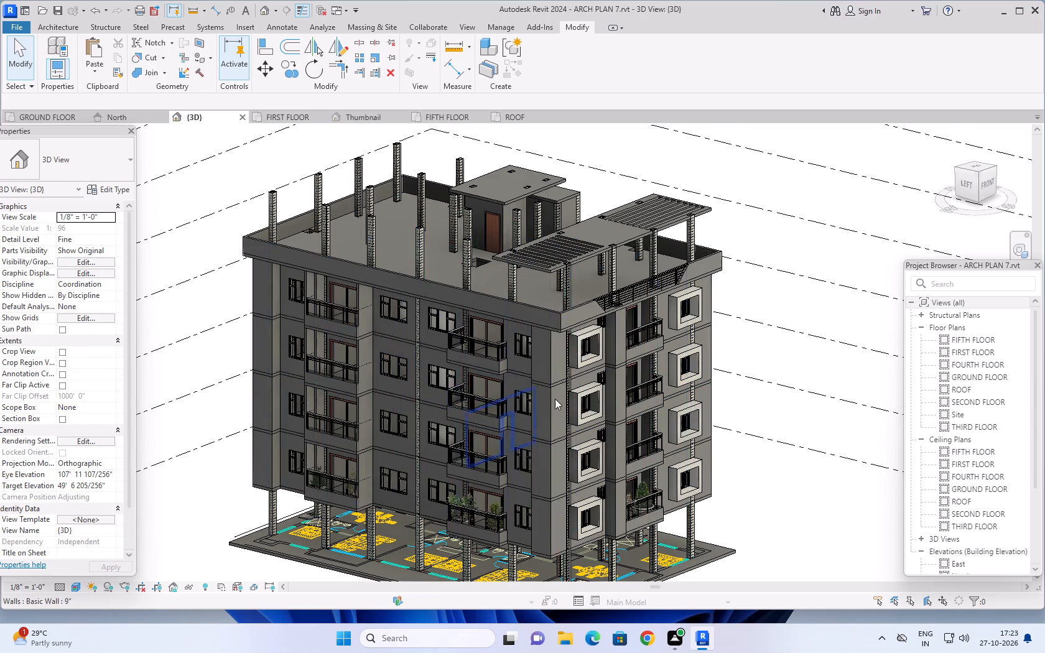
pyautogui.scroll(5, 590, 365)
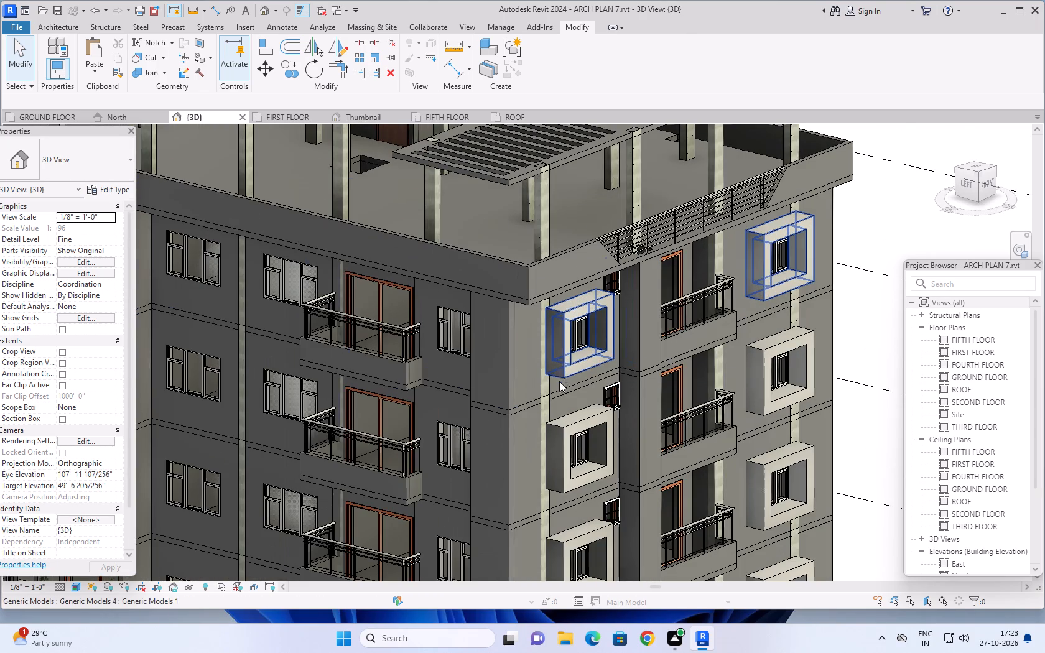
pyautogui.keyDown('shift'); pyautogui.moveTo(462, 434); pyautogui.dragTo(371, 391, button='middle'); pyautogui.keyUp('shift')
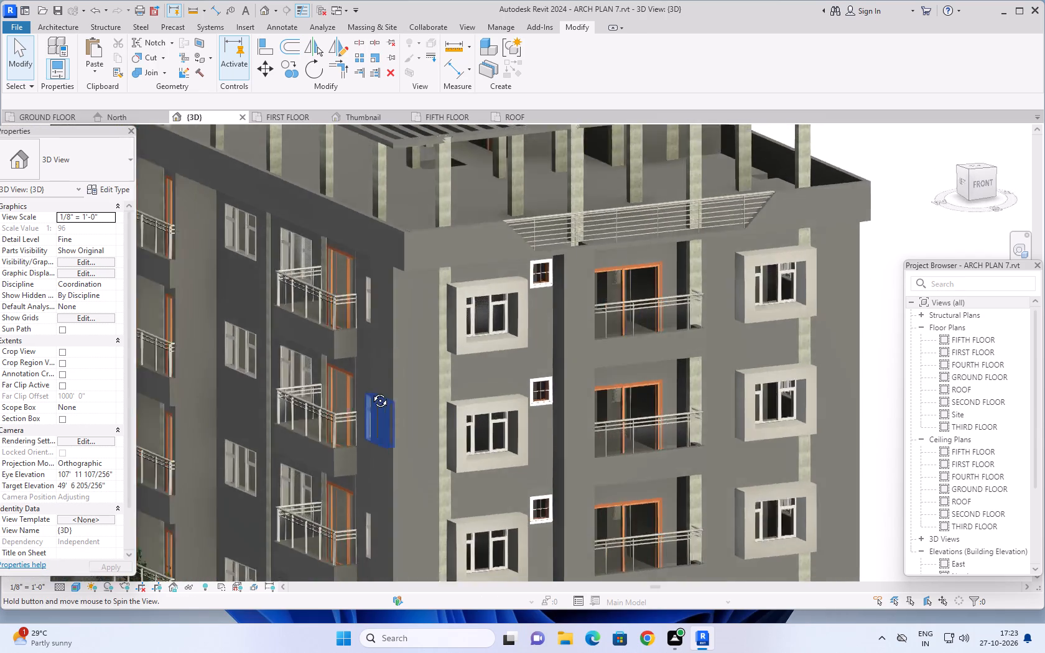
pyautogui.keyDown('shift'); pyautogui.moveTo(371, 391); pyautogui.dragTo(321, 361, button='middle'); pyautogui.keyUp('shift')
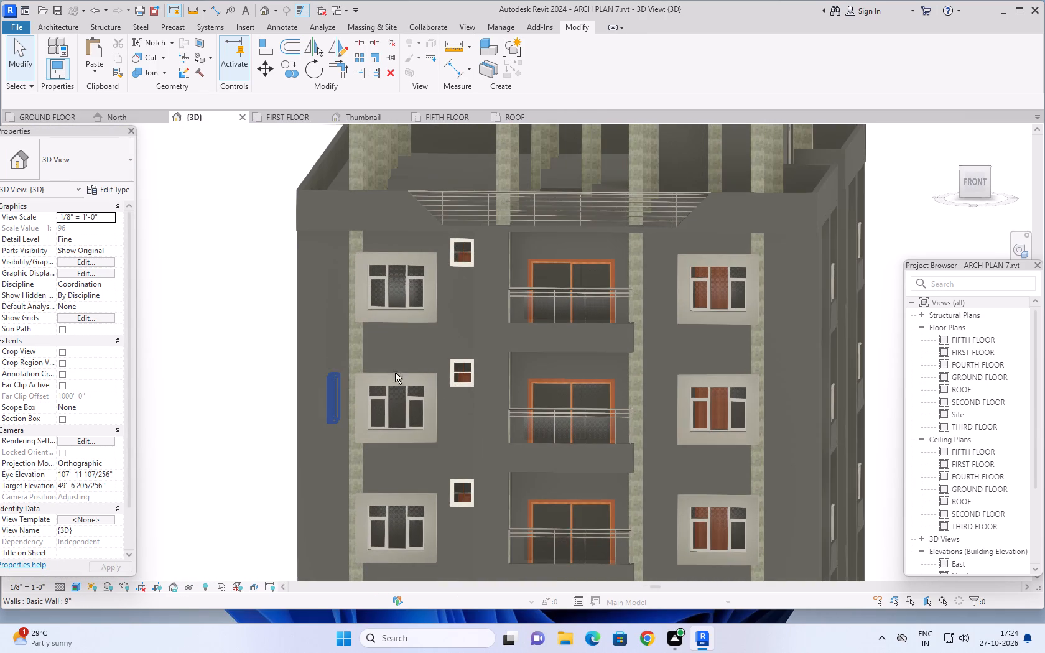
# Examine the right-side facade and the front-right corner of the building in 3D.
pyautogui.keyDown('shift'); pyautogui.moveTo(756, 421); pyautogui.dragTo(581, 438, button='middle'); pyautogui.keyUp('shift')
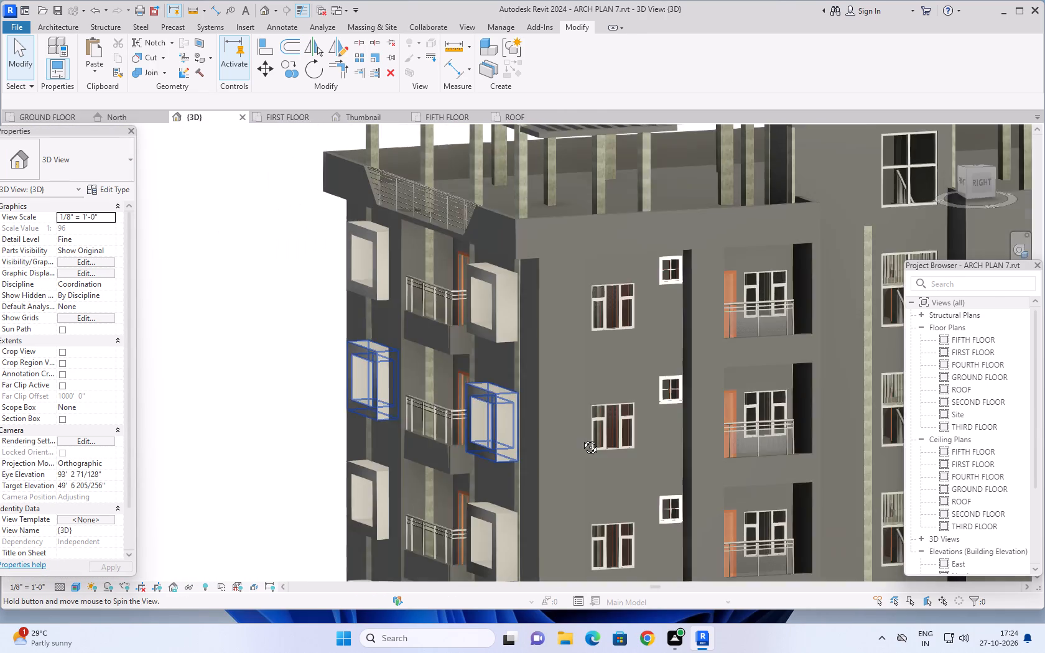
pyautogui.keyDown('shift'); pyautogui.moveTo(581, 438); pyautogui.dragTo(580, 438, button='middle'); pyautogui.keyUp('shift')
pyautogui.scroll(-5, 580, 438)
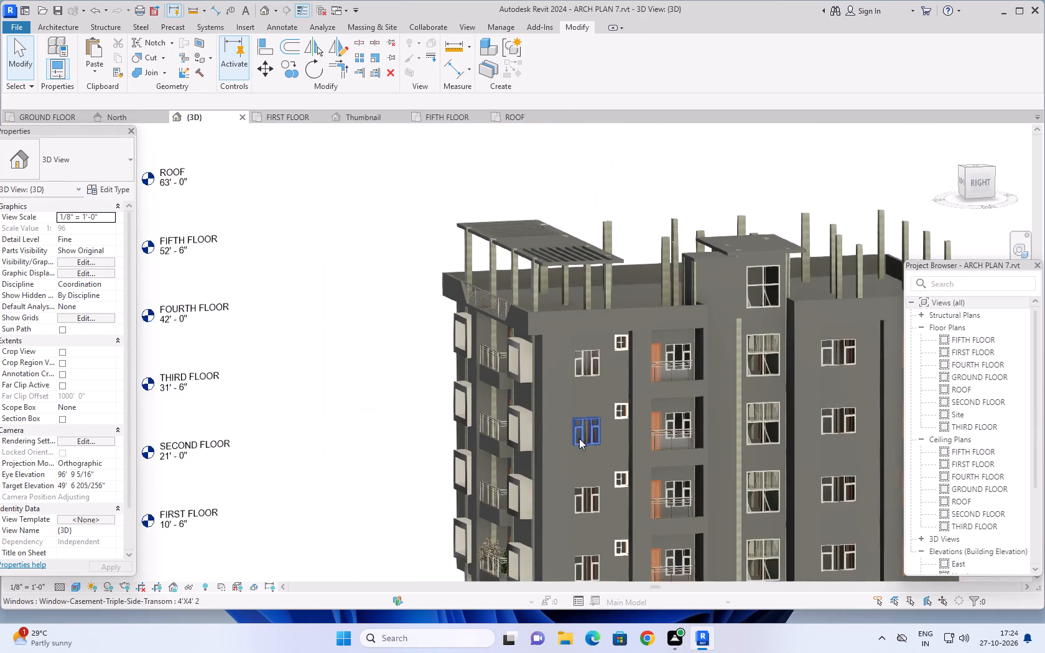
pyautogui.scroll(-1, 579, 438)
pyautogui.scroll(-1, 568, 496)
pyautogui.moveTo(567, 497); pyautogui.dragTo(566, 496, button='middle')
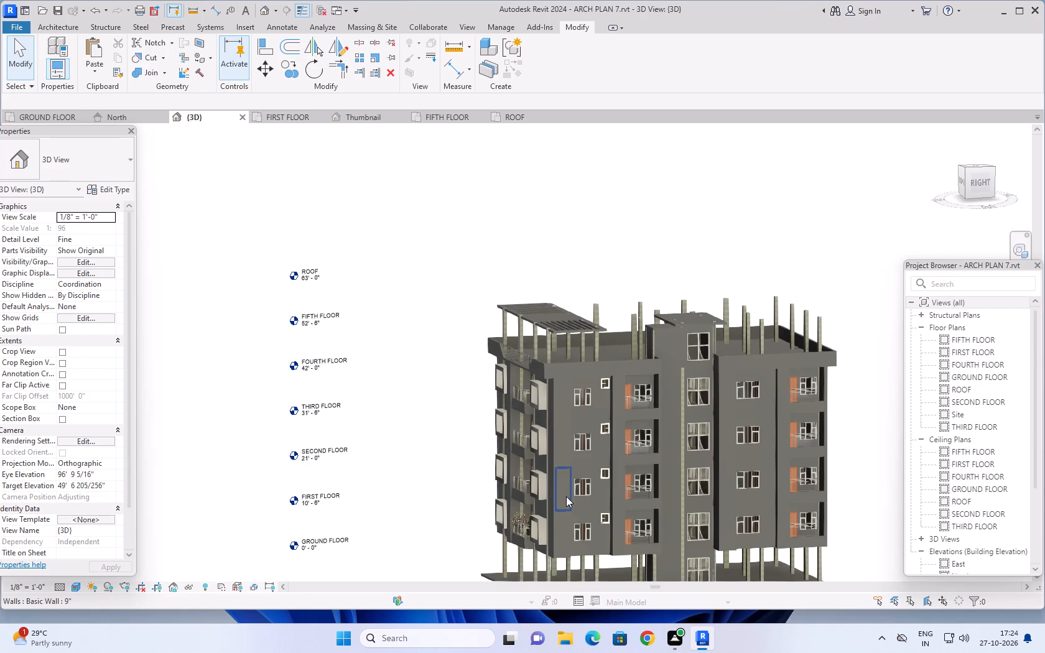
pyautogui.moveTo(566, 496); pyautogui.dragTo(536, 459, button='middle')
pyautogui.moveTo(536, 460); pyautogui.dragTo(637, 461, button='middle')
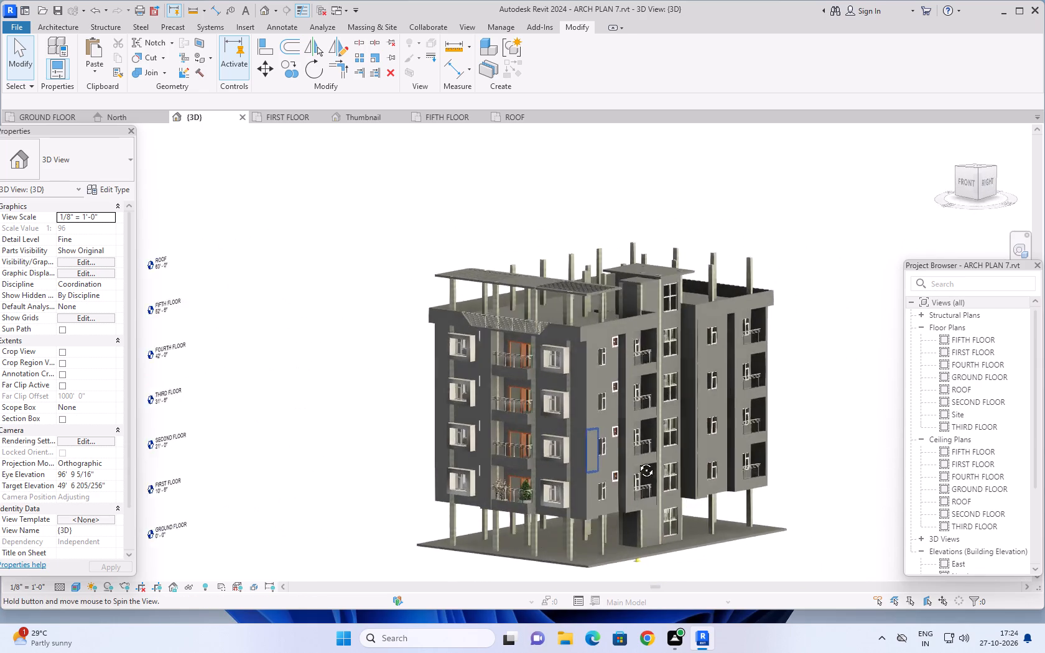
pyautogui.moveTo(637, 461); pyautogui.dragTo(706, 452, button='middle')
# Examine the whole front facade with its framed windows and balconies from straight ahead and slightly from both sides.
pyautogui.scroll(1, 713, 476)
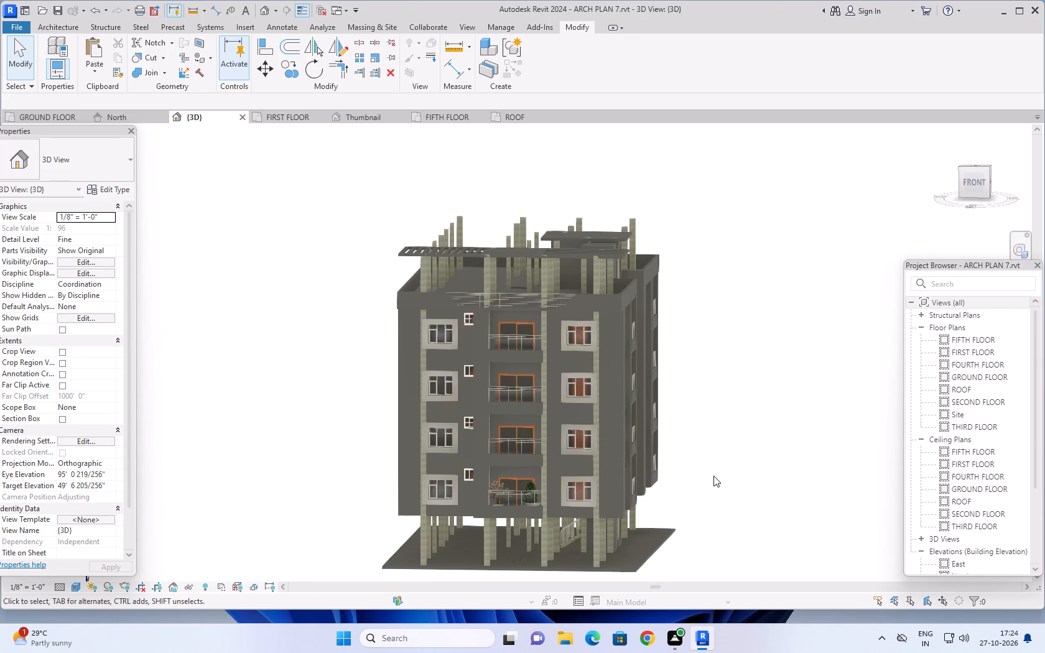
pyautogui.middleClick(707, 461)
pyautogui.moveTo(741, 483); pyautogui.dragTo(771, 491, button='middle')
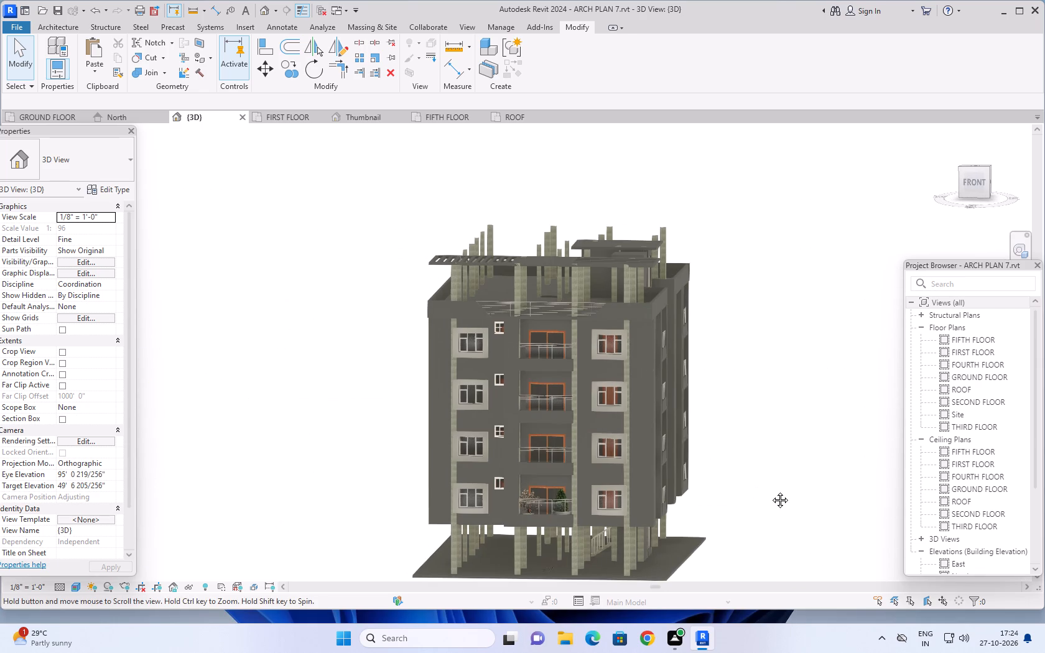
pyautogui.moveTo(771, 491); pyautogui.dragTo(774, 491, button='middle')
pyautogui.moveTo(750, 484); pyautogui.dragTo(809, 460, button='middle')
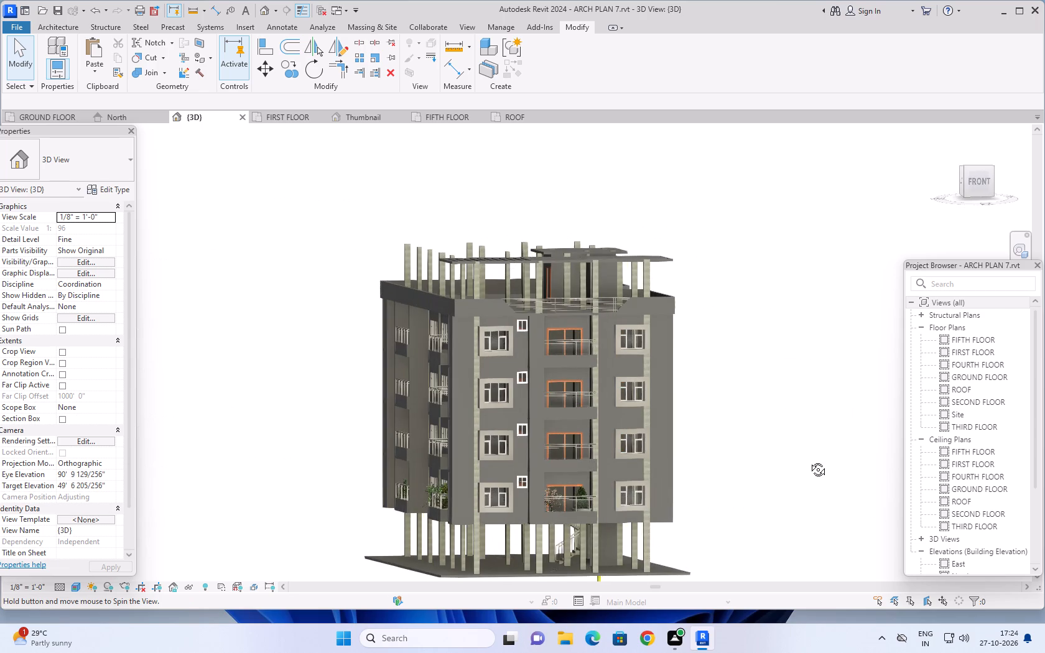
pyautogui.moveTo(809, 460); pyautogui.dragTo(813, 460, button='middle')
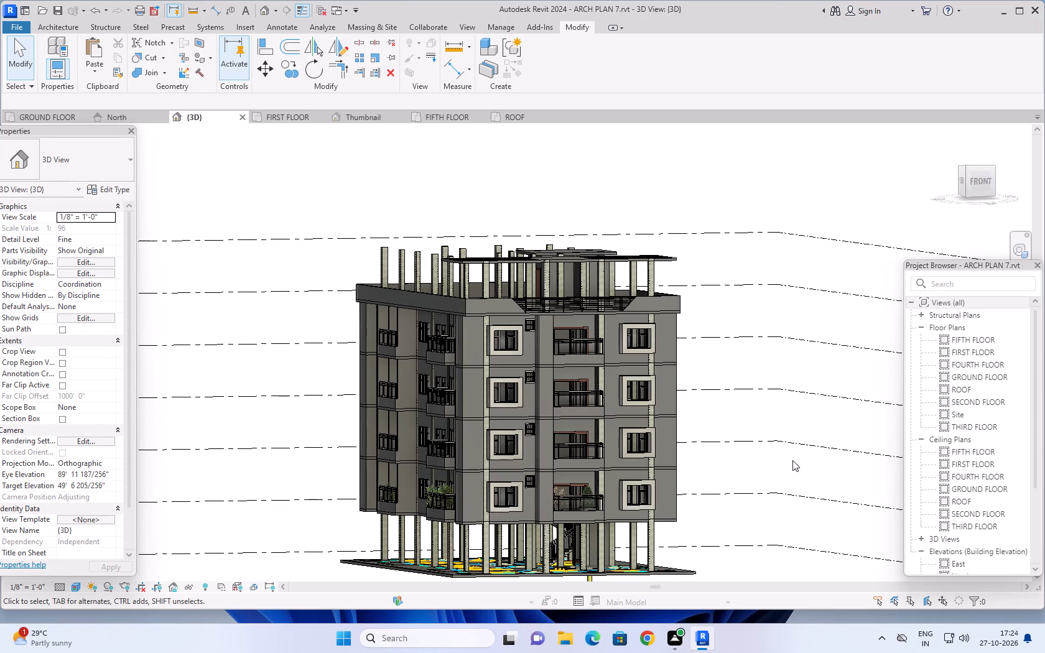
pyautogui.keyDown('shift'); pyautogui.moveTo(773, 448); pyautogui.dragTo(753, 425, button='middle'); pyautogui.keyUp('shift')
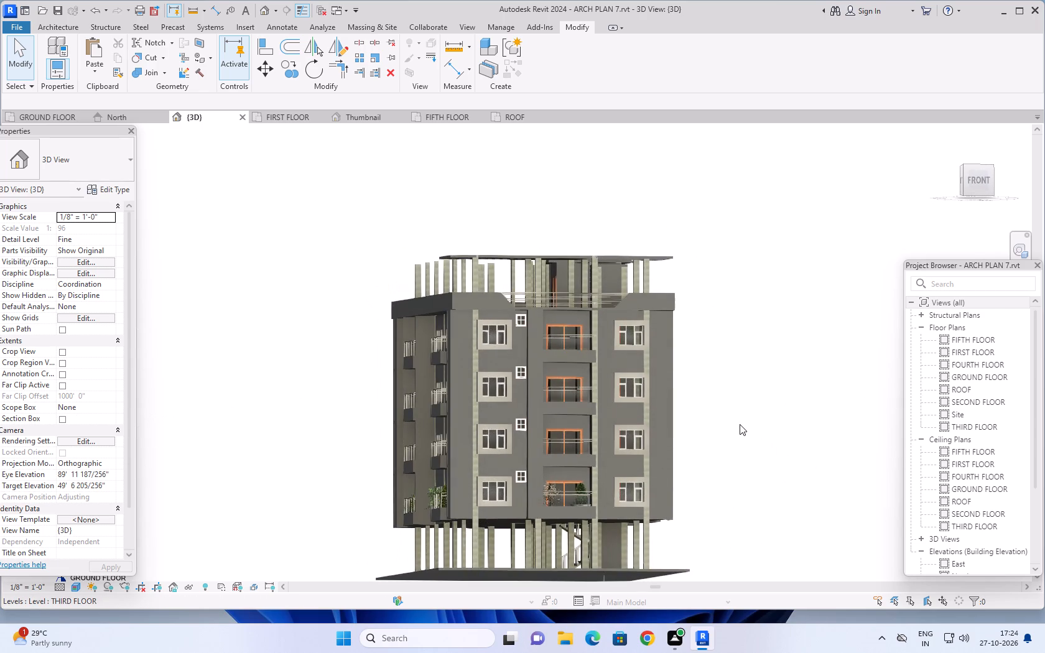
pyautogui.scroll(3, 740, 424)
pyautogui.moveTo(723, 406); pyautogui.dragTo(804, 432, button='middle')
pyautogui.moveTo(802, 436); pyautogui.dragTo(766, 461, button='middle')
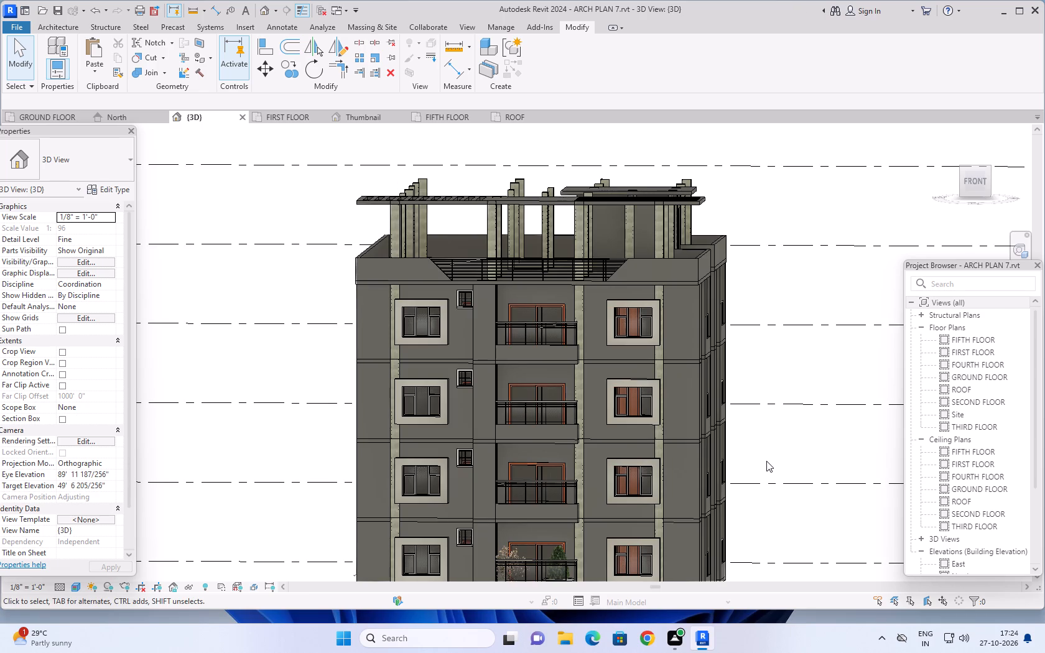
# Examine the left-side facade, and inspect the front window frames, sliding doors and balcony railings close up.
pyautogui.moveTo(274, 432); pyautogui.dragTo(313, 455, button='middle')
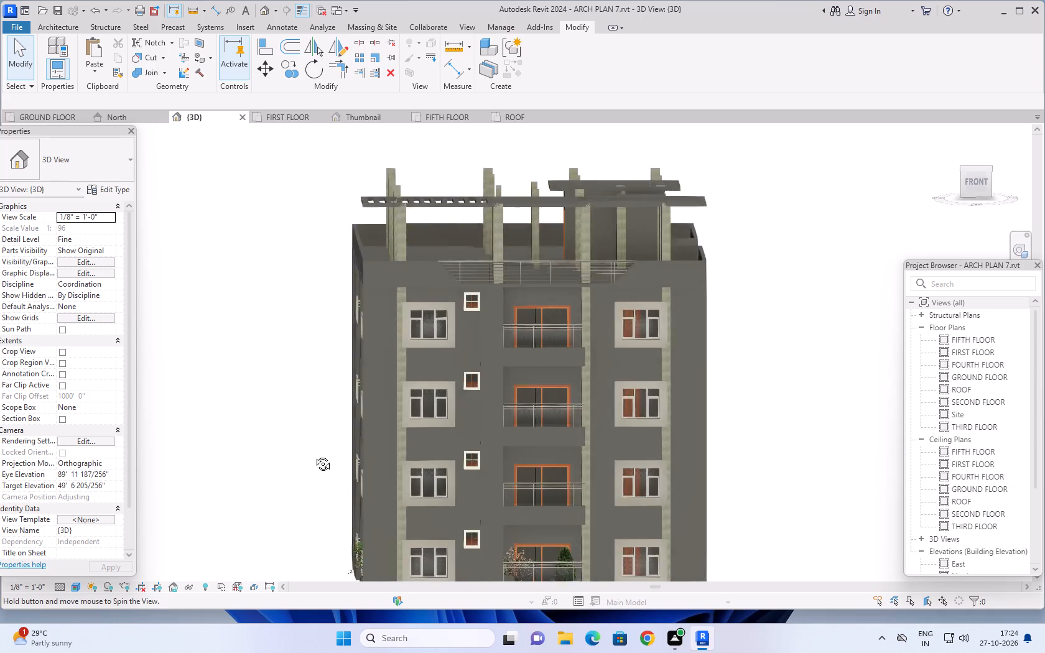
pyautogui.moveTo(313, 455); pyautogui.dragTo(465, 499, button='middle')
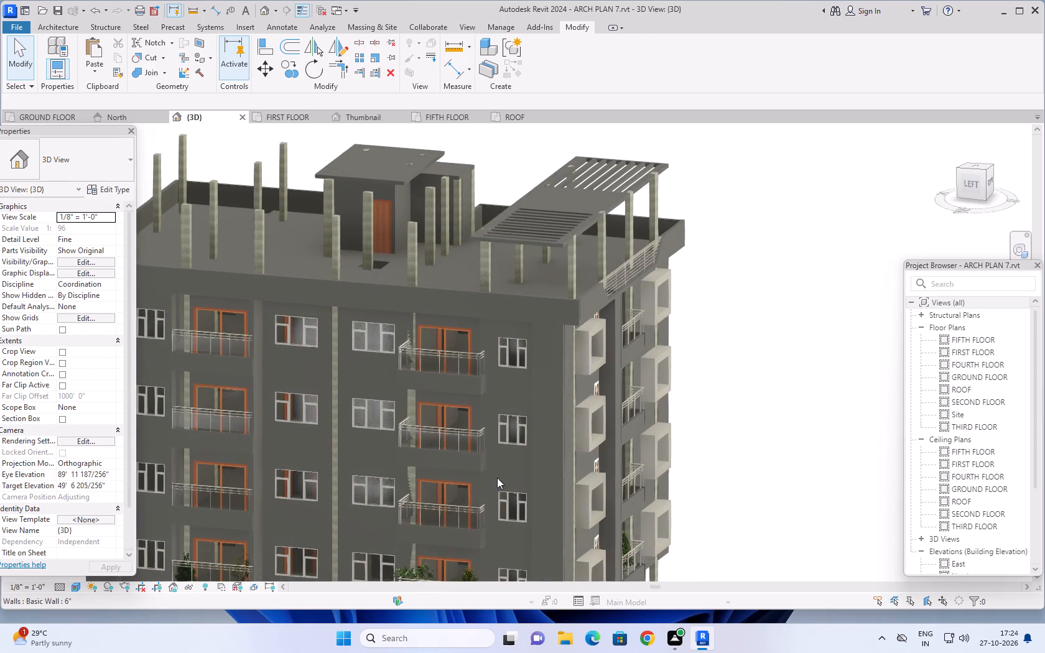
pyautogui.scroll(4, 627, 395)
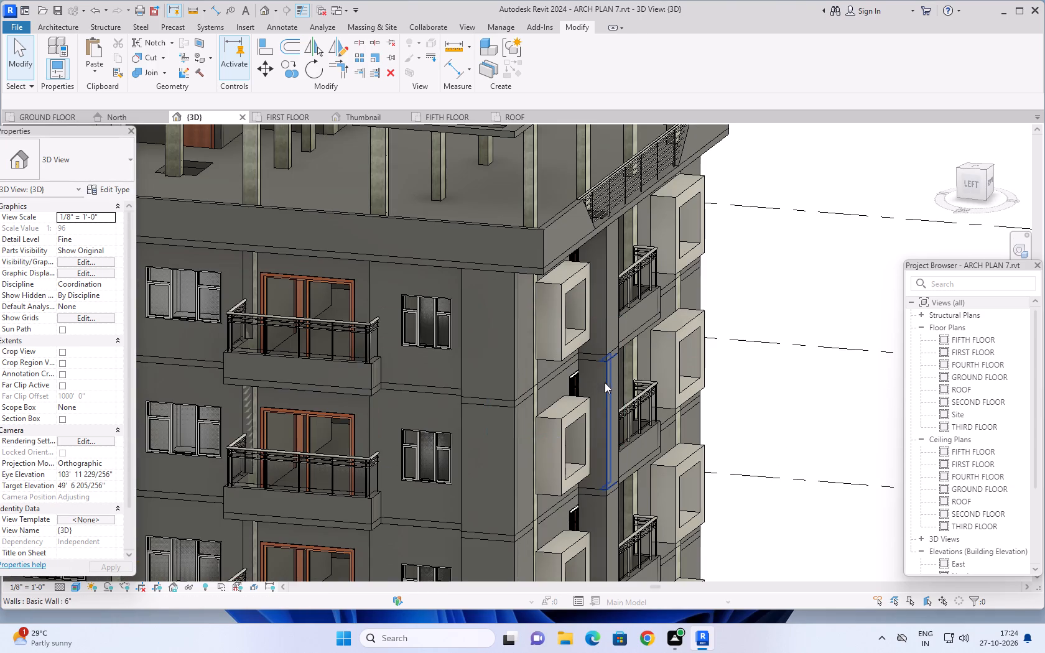
pyautogui.moveTo(611, 382); pyautogui.dragTo(467, 400, button='middle')
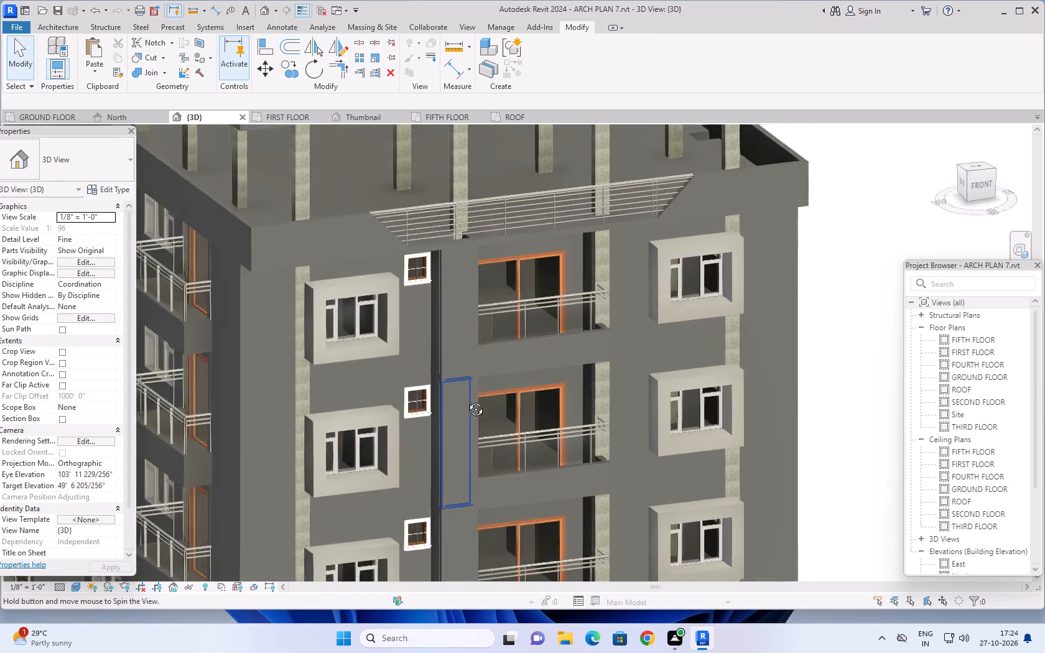
pyautogui.moveTo(467, 400); pyautogui.dragTo(450, 384, button='middle')
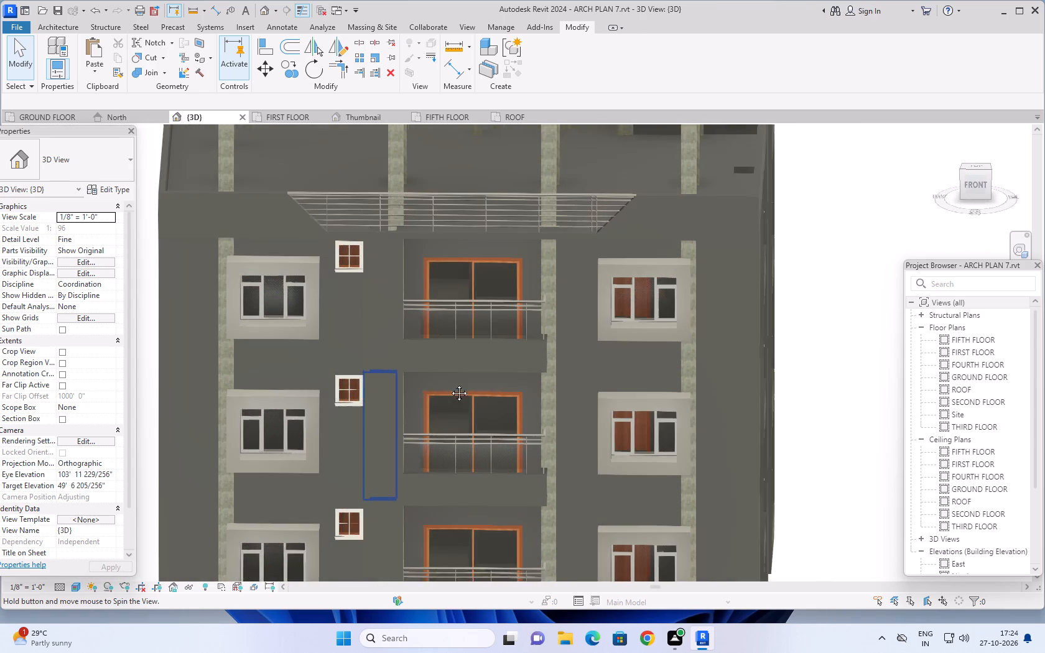
pyautogui.moveTo(450, 384); pyautogui.dragTo(474, 340, button='middle')
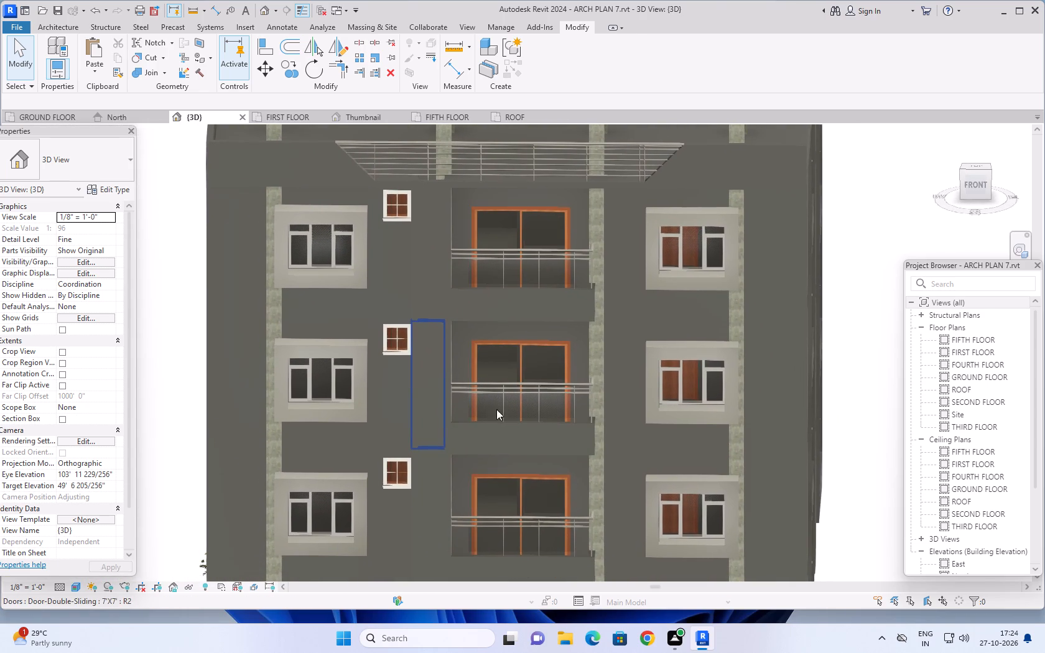
pyautogui.moveTo(518, 440); pyautogui.dragTo(520, 402, button='middle')
pyautogui.scroll(-3, 520, 402)
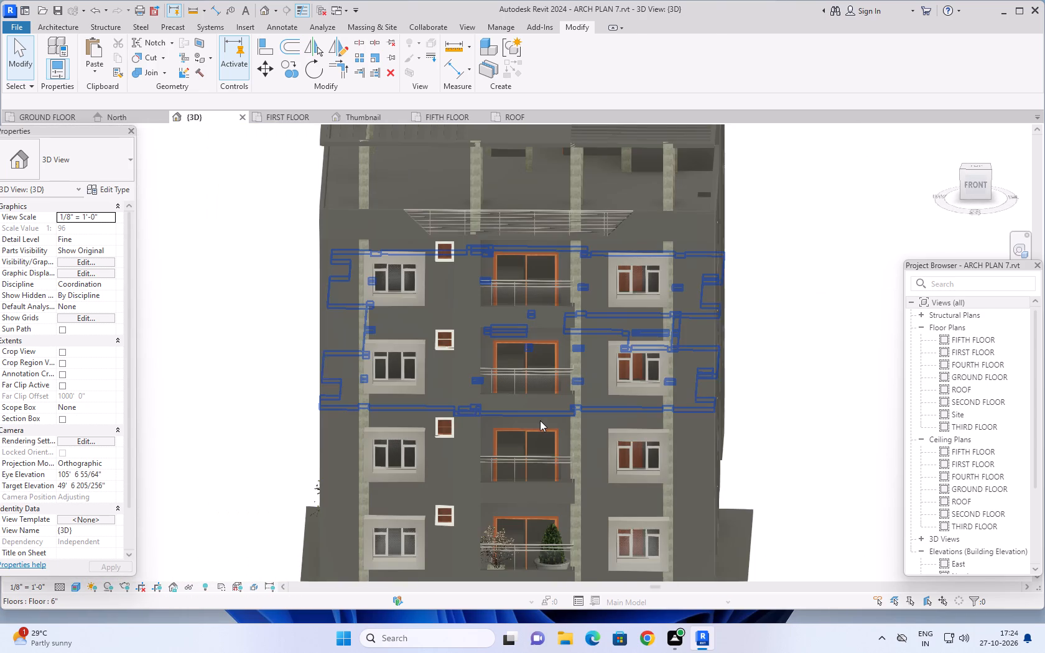
# Examine the roof terrace, pergola and front facade from a raised viewpoint.
pyautogui.scroll(-5, 540, 420)
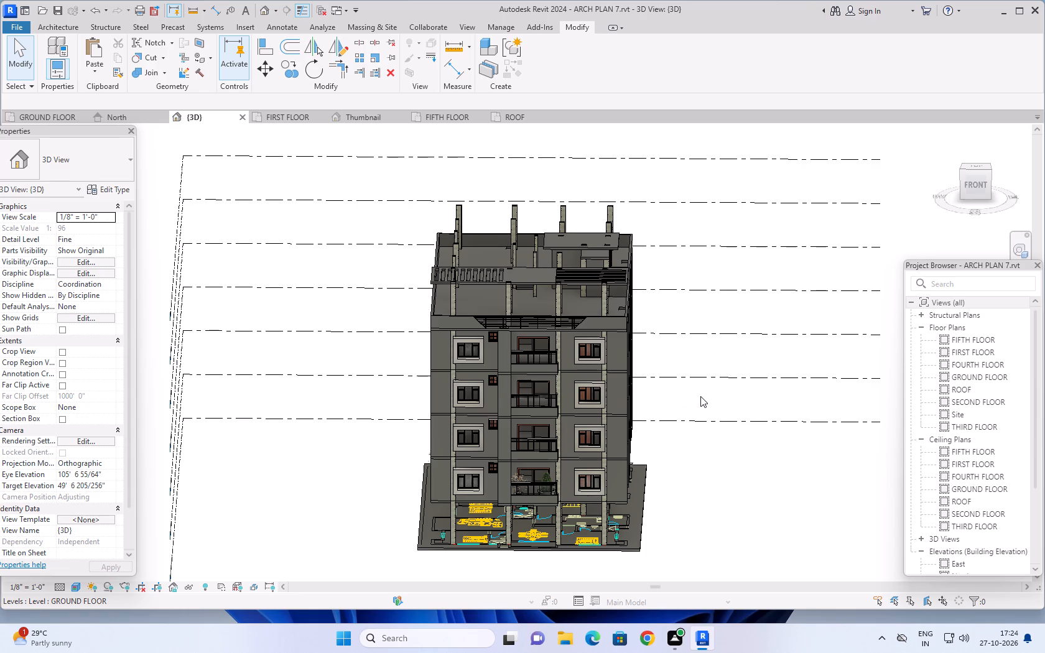
pyautogui.keyDown('shift'); pyautogui.moveTo(692, 370); pyautogui.dragTo(687, 461, button='middle'); pyautogui.keyUp('shift')
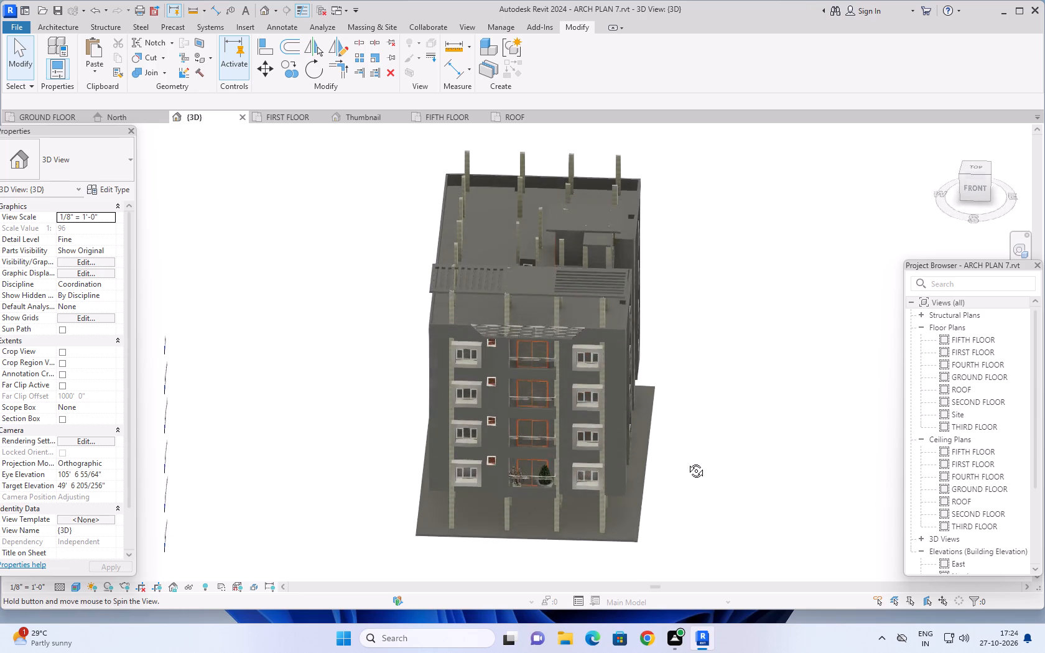
pyautogui.keyDown('shift'); pyautogui.moveTo(687, 461); pyautogui.dragTo(722, 418, button='middle'); pyautogui.keyUp('shift')
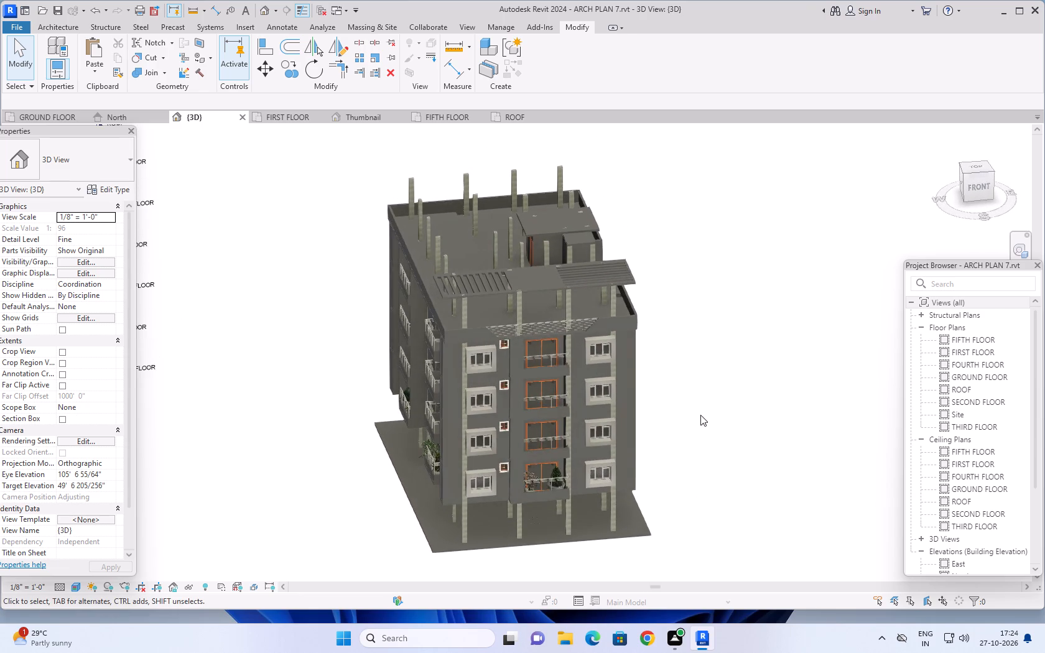
pyautogui.scroll(4, 683, 389)
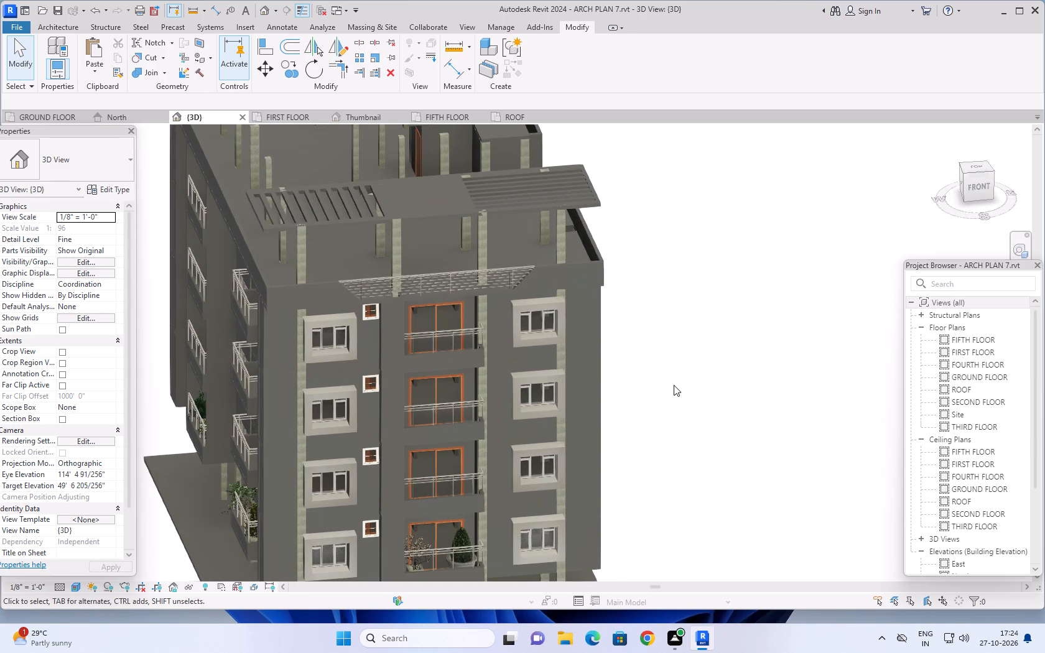
pyautogui.moveTo(662, 364); pyautogui.dragTo(677, 397, button='middle')
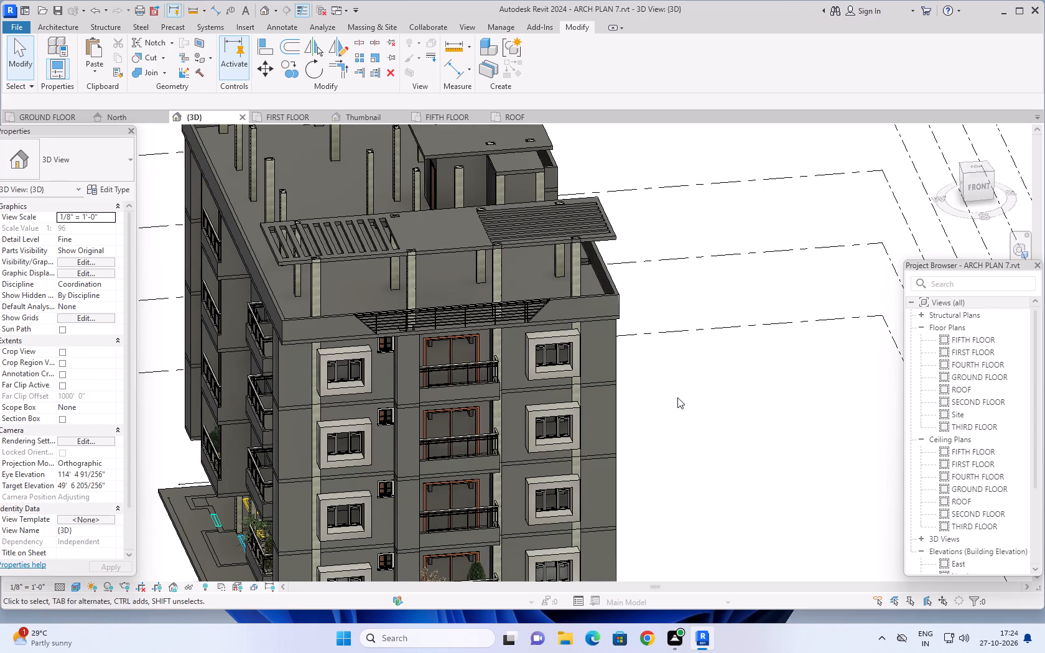
pyautogui.moveTo(672, 393); pyautogui.dragTo(657, 344, button='middle')
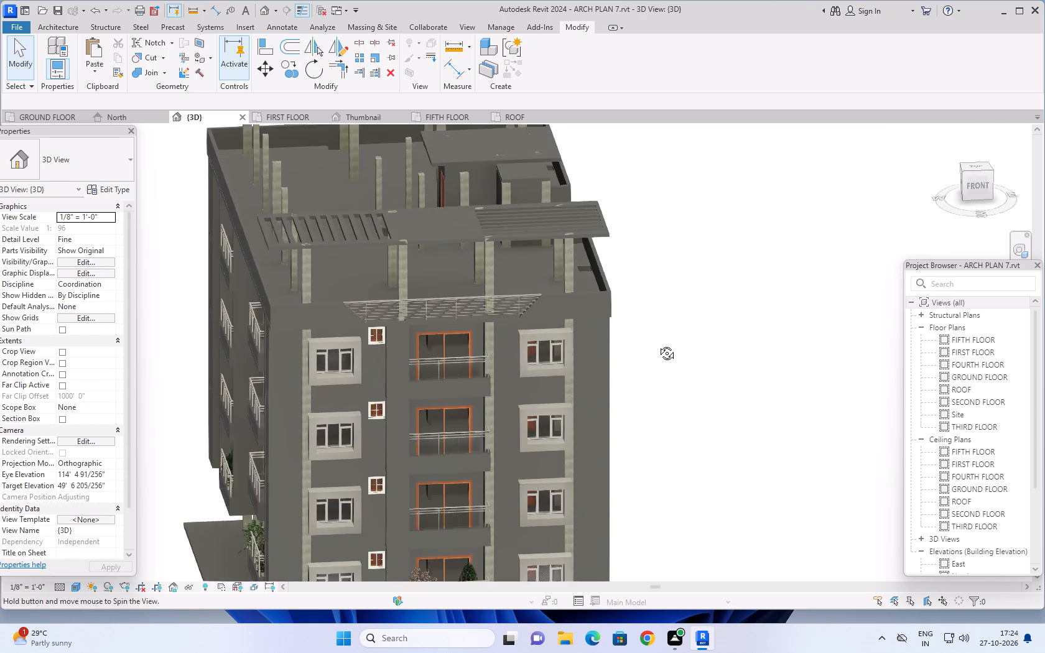
pyautogui.moveTo(657, 344); pyautogui.dragTo(651, 269, button='middle')
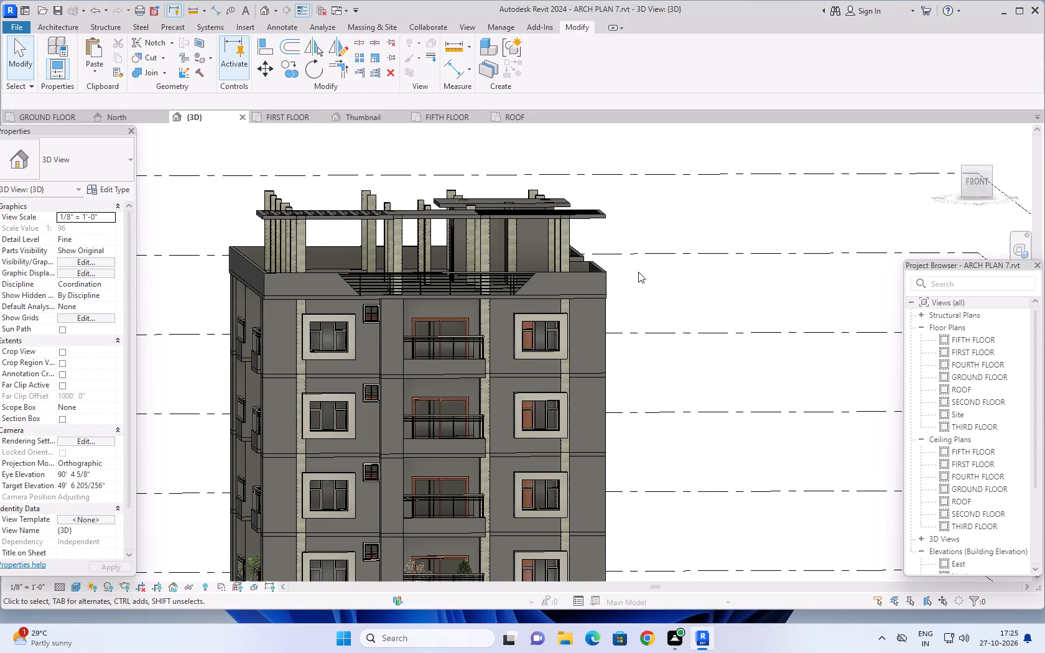
# Examine the complete front of the building against its level lines, down to the open ground-floor columns.
pyautogui.scroll(-2, 702, 414)
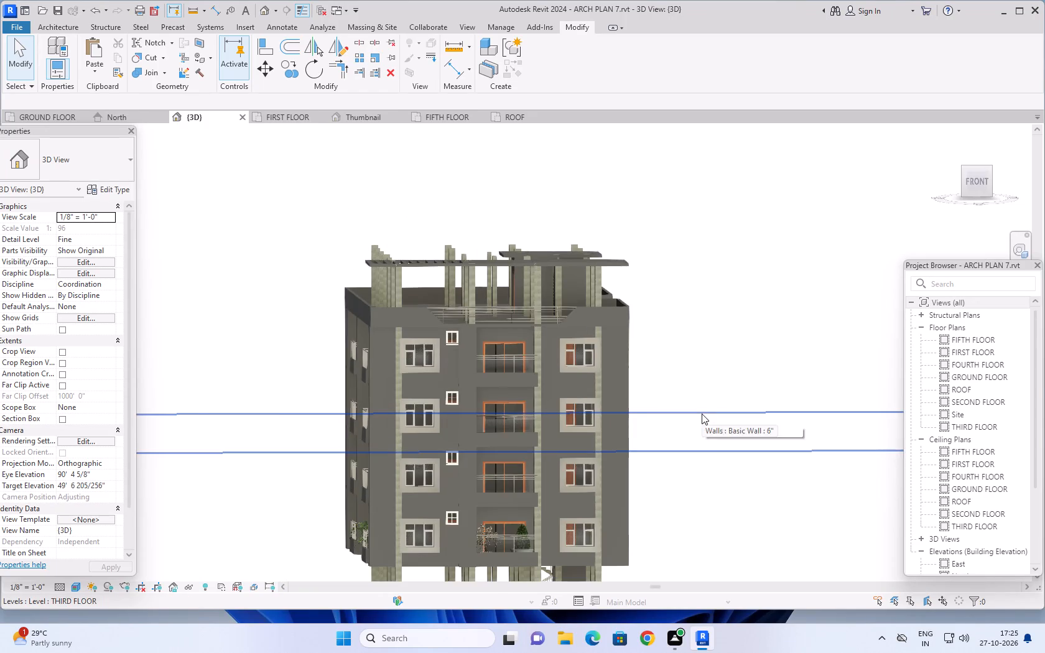
pyautogui.scroll(-2, 702, 414)
pyautogui.moveTo(715, 507); pyautogui.dragTo(747, 426, button='middle')
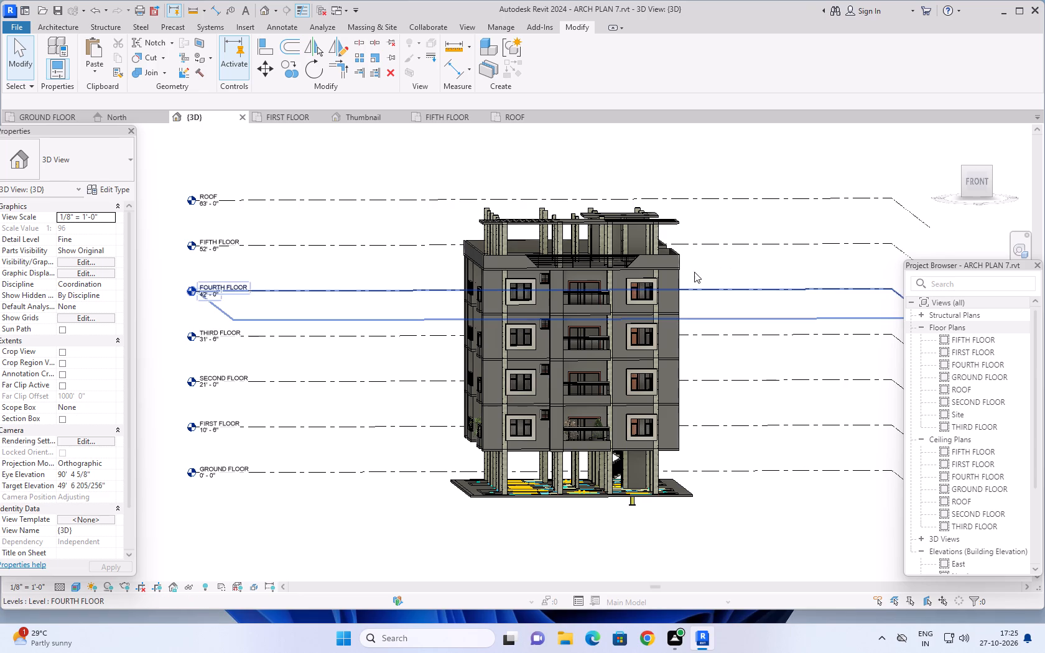
pyautogui.scroll(-2, 759, 254)
pyautogui.moveTo(762, 266); pyautogui.dragTo(718, 261, button='middle')
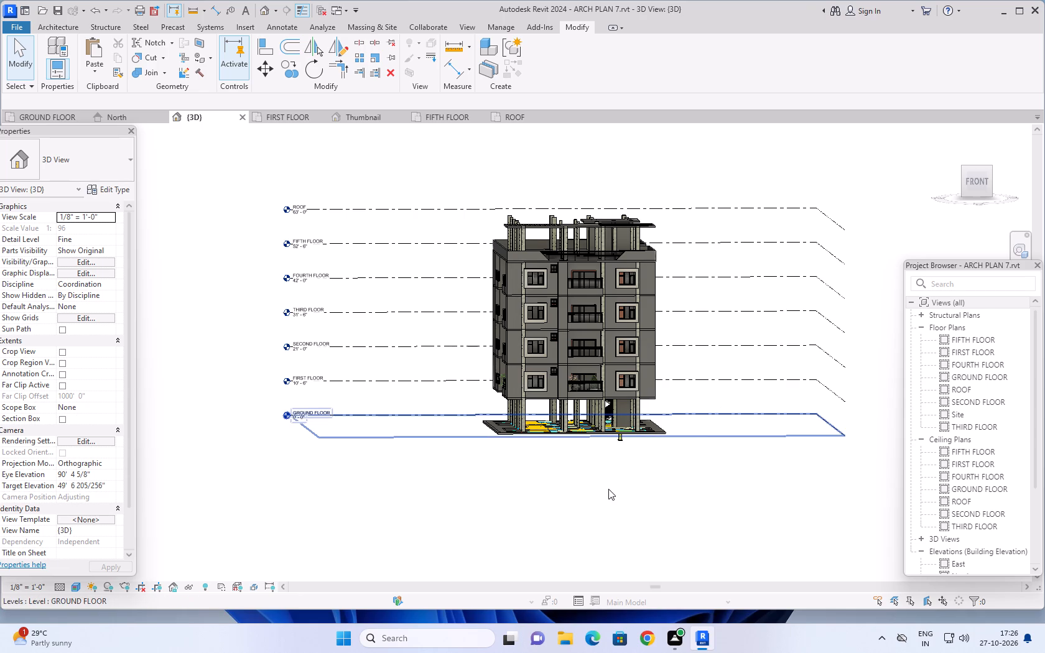
pyautogui.moveTo(613, 481); pyautogui.dragTo(597, 517, button='middle')
pyautogui.scroll(3, 555, 499)
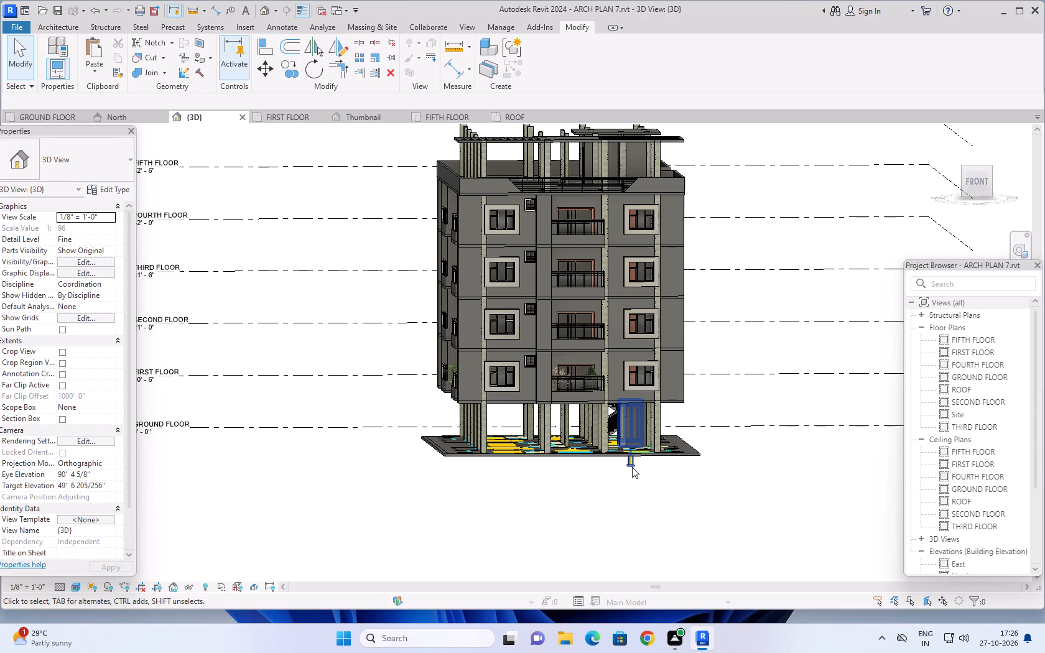
pyautogui.moveTo(732, 456); pyautogui.dragTo(713, 482, button='middle')
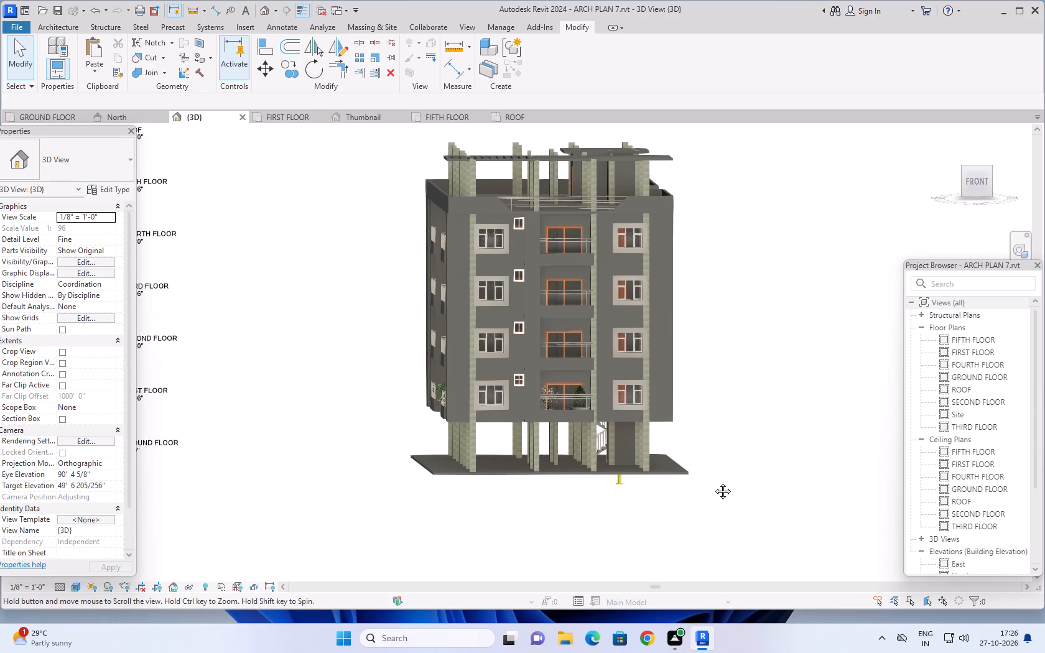
# Examine the front and right-side facades in 3D, returning to the front balconies and the first-floor balcony plants.
pyautogui.moveTo(713, 482); pyautogui.dragTo(770, 482, button='middle')
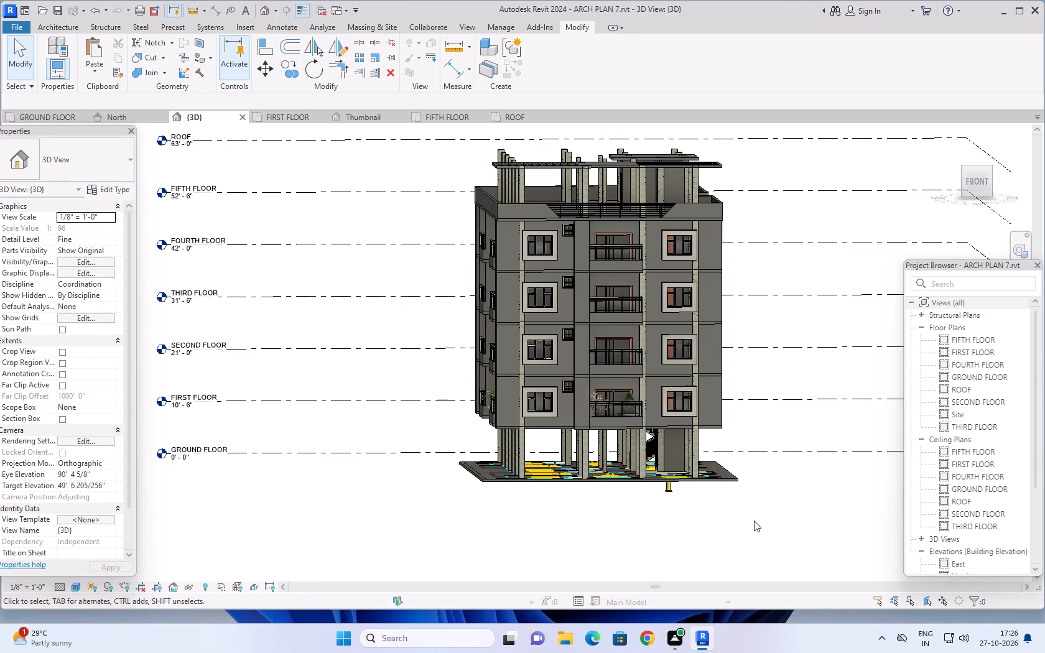
pyautogui.moveTo(752, 518); pyautogui.dragTo(786, 489, button='middle')
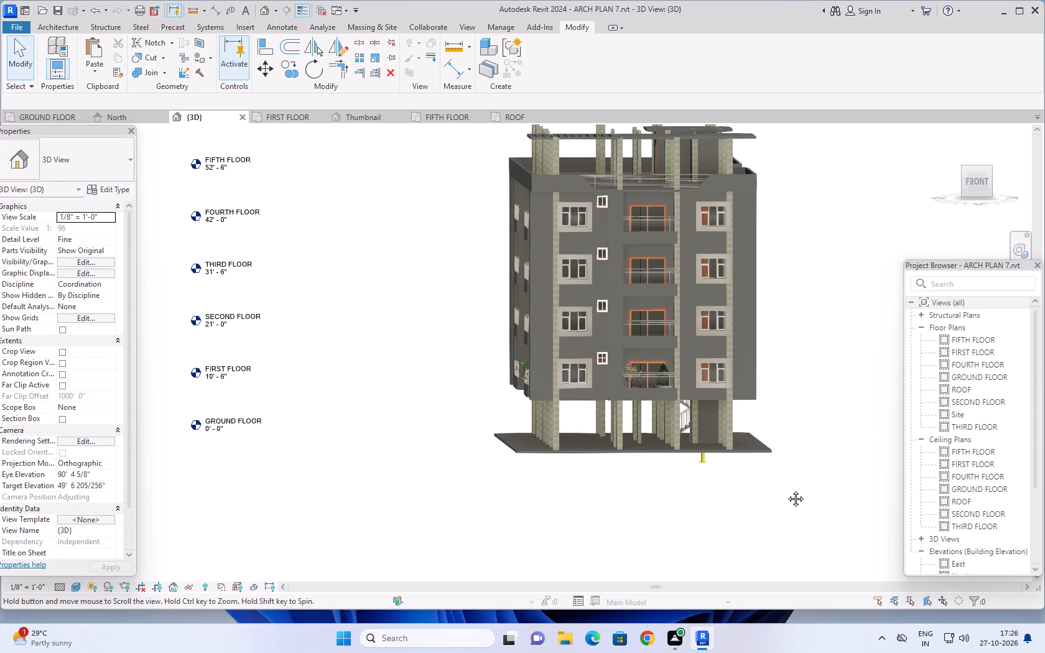
pyautogui.moveTo(786, 489); pyautogui.dragTo(560, 465, button='middle')
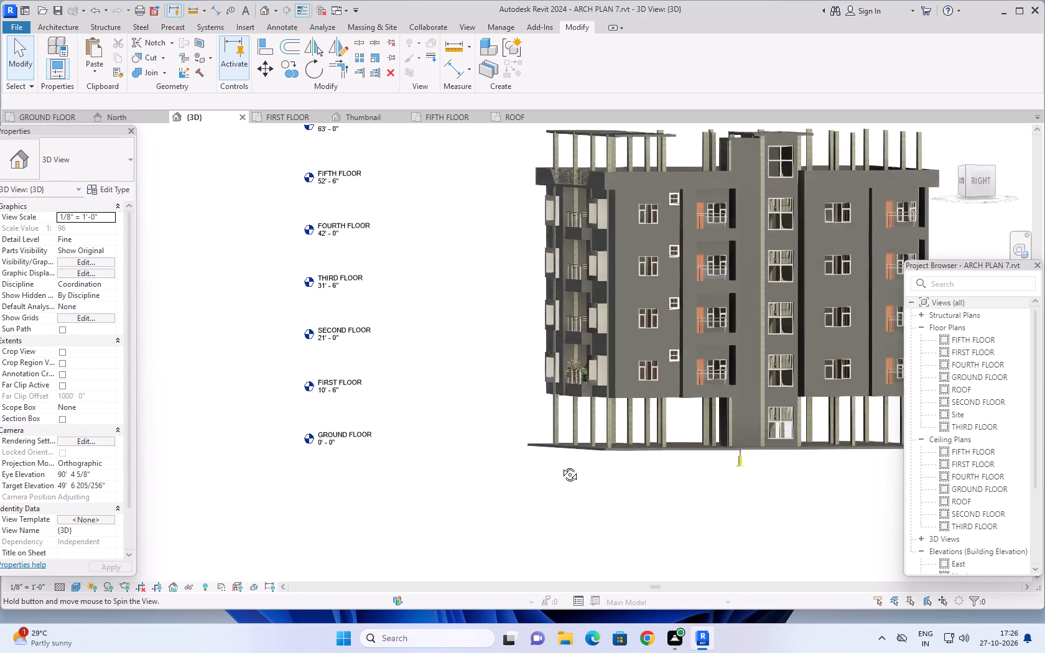
pyautogui.moveTo(560, 465); pyautogui.dragTo(501, 517, button='middle')
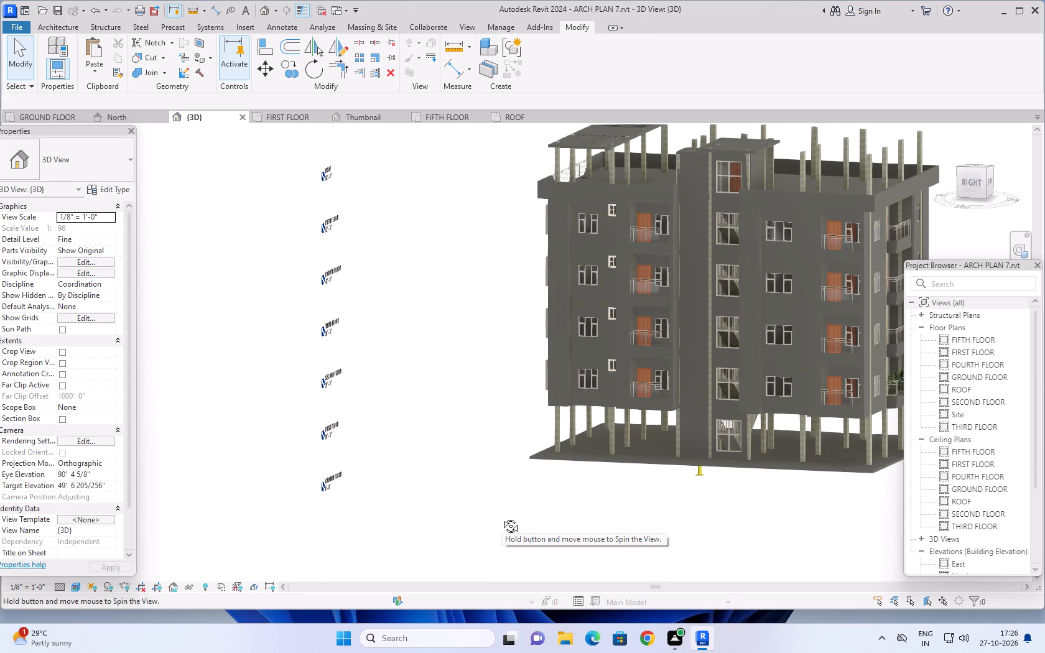
pyautogui.moveTo(501, 517); pyautogui.dragTo(473, 517, button='middle')
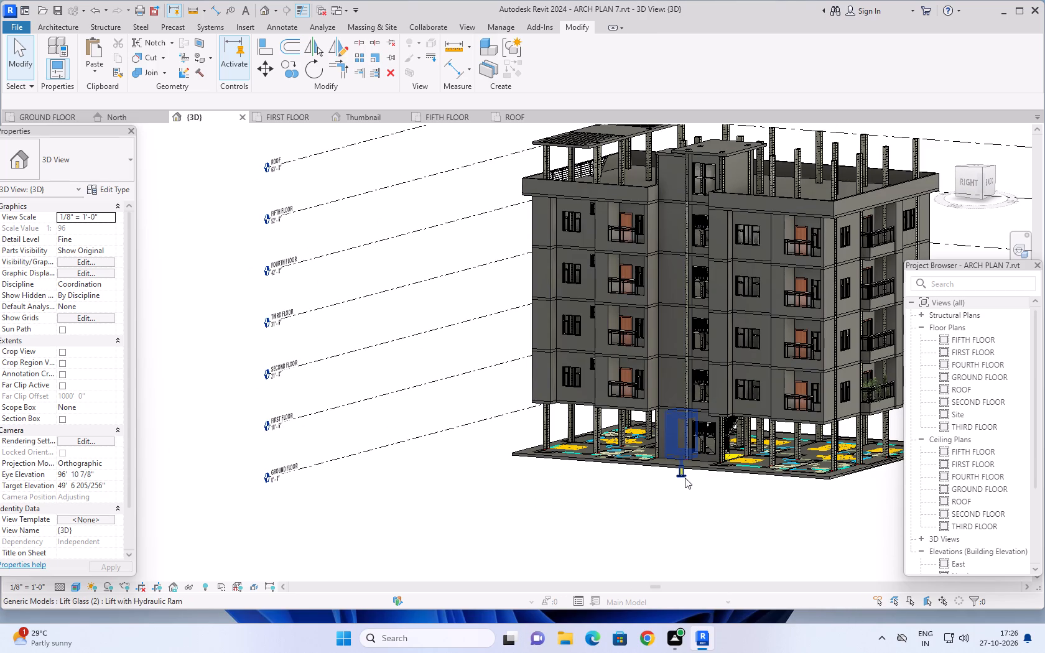
pyautogui.scroll(-1, 655, 508)
pyautogui.keyDown('shift'); pyautogui.moveTo(680, 508); pyautogui.dragTo(740, 507, button='middle'); pyautogui.keyUp('shift')
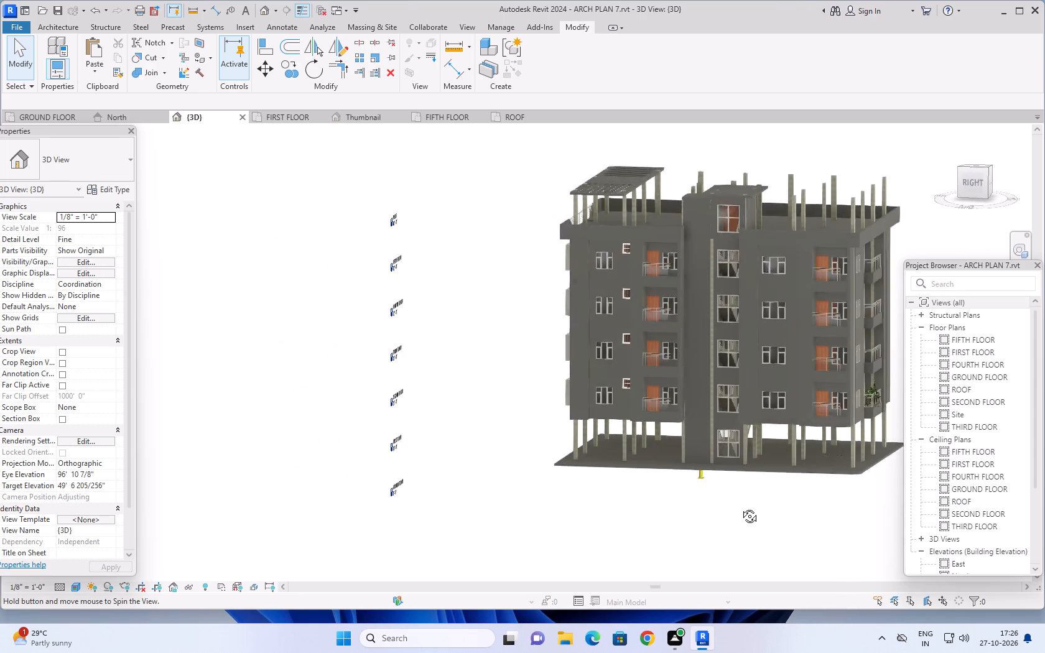
pyautogui.keyDown('shift'); pyautogui.moveTo(740, 507); pyautogui.dragTo(756, 507, button='middle'); pyautogui.keyUp('shift')
pyautogui.moveTo(641, 507); pyautogui.dragTo(698, 522, button='middle')
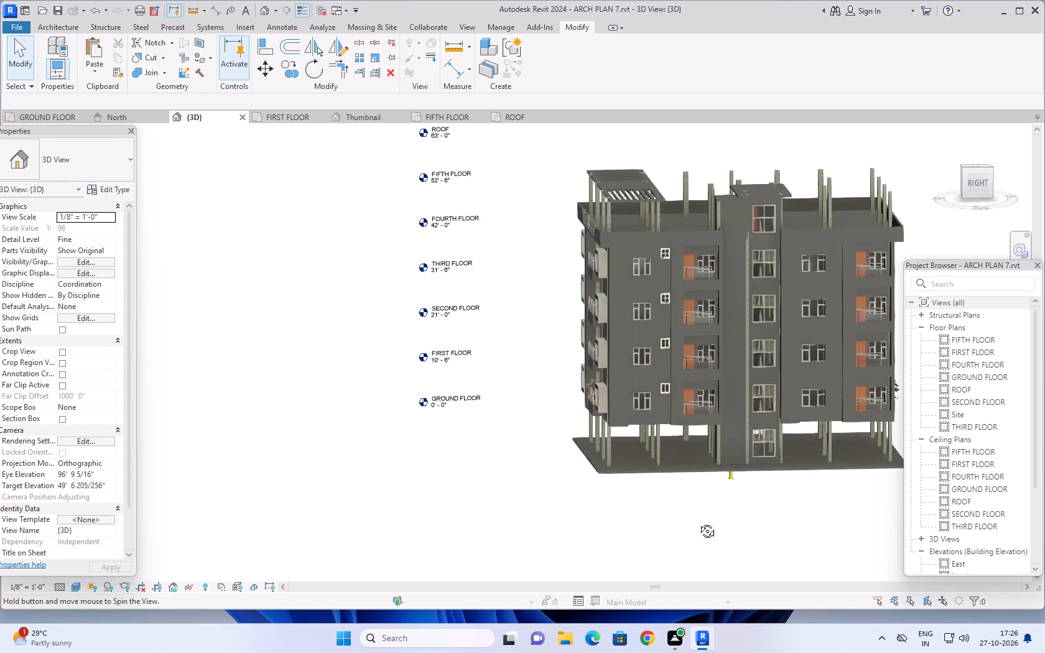
pyautogui.moveTo(698, 522); pyautogui.dragTo(847, 516, button='middle')
pyautogui.moveTo(690, 506); pyautogui.dragTo(727, 557, button='middle')
pyautogui.scroll(1, 683, 536)
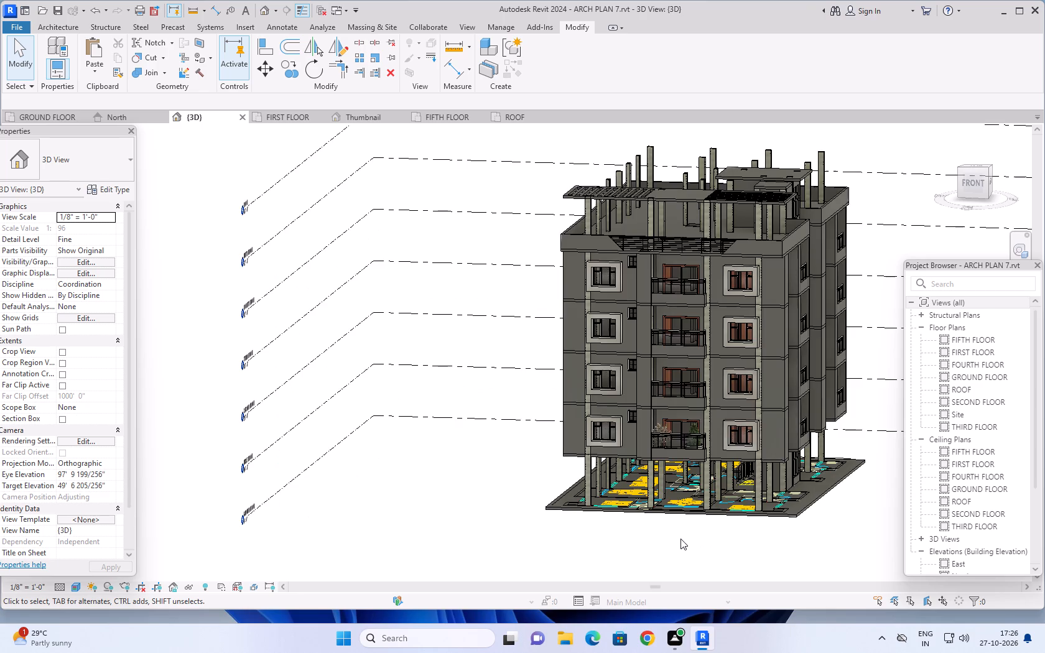
pyautogui.scroll(1, 680, 539)
pyautogui.keyDown('shift'); pyautogui.moveTo(669, 534); pyautogui.dragTo(685, 547, button='middle'); pyautogui.keyUp('shift')
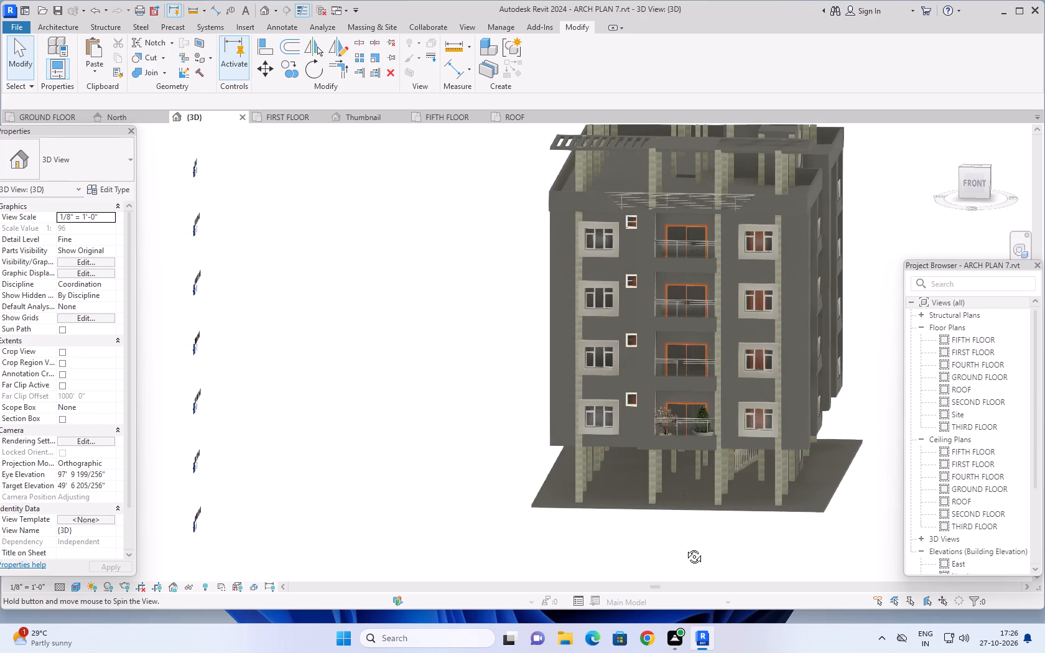
pyautogui.keyDown('shift'); pyautogui.moveTo(685, 547); pyautogui.dragTo(684, 550, button='middle'); pyautogui.keyUp('shift')
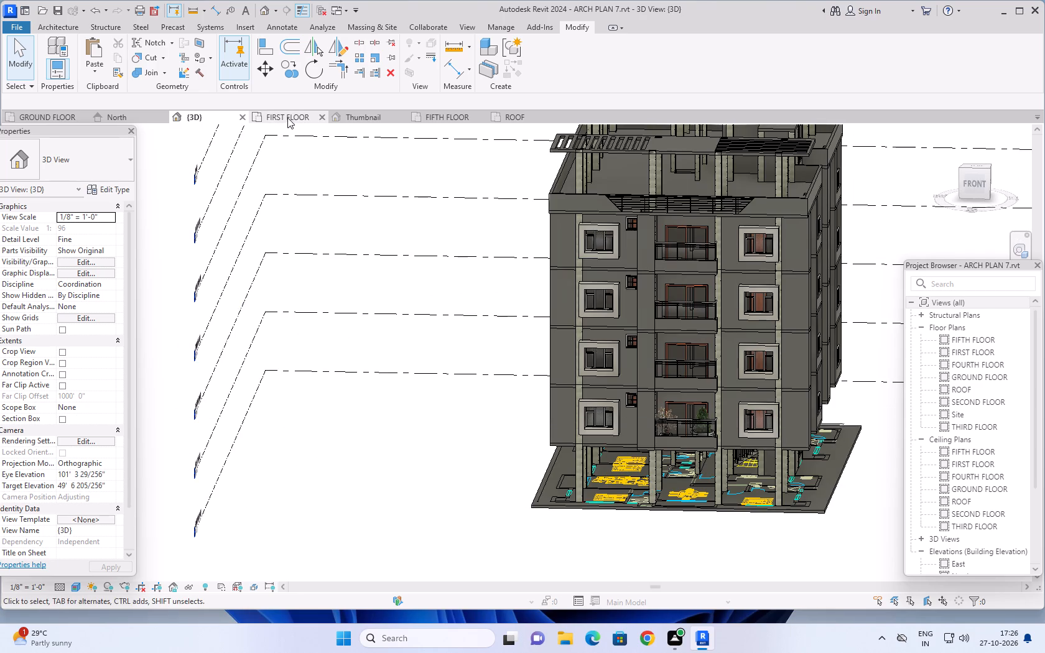
# In the FIRST FLOOR plan, select both plants and their planters on the front balcony beside the dining area.
pyautogui.click(287, 118)
pyautogui.scroll(-9, 682, 358)
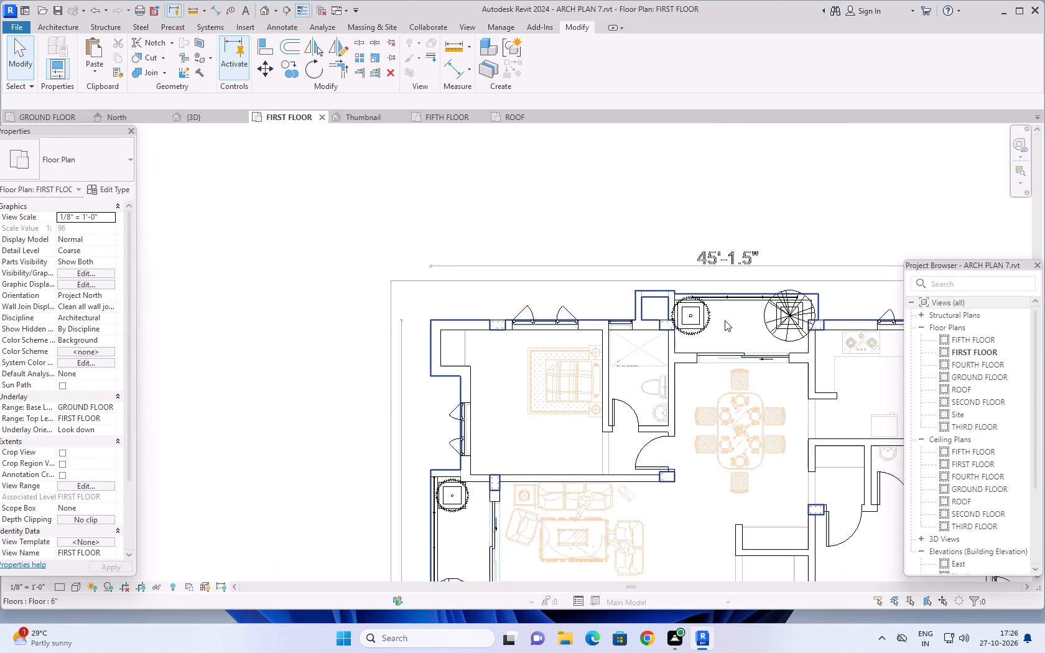
pyautogui.scroll(-5, 725, 320)
pyautogui.moveTo(547, 206); pyautogui.dragTo(527, 152, button='middle')
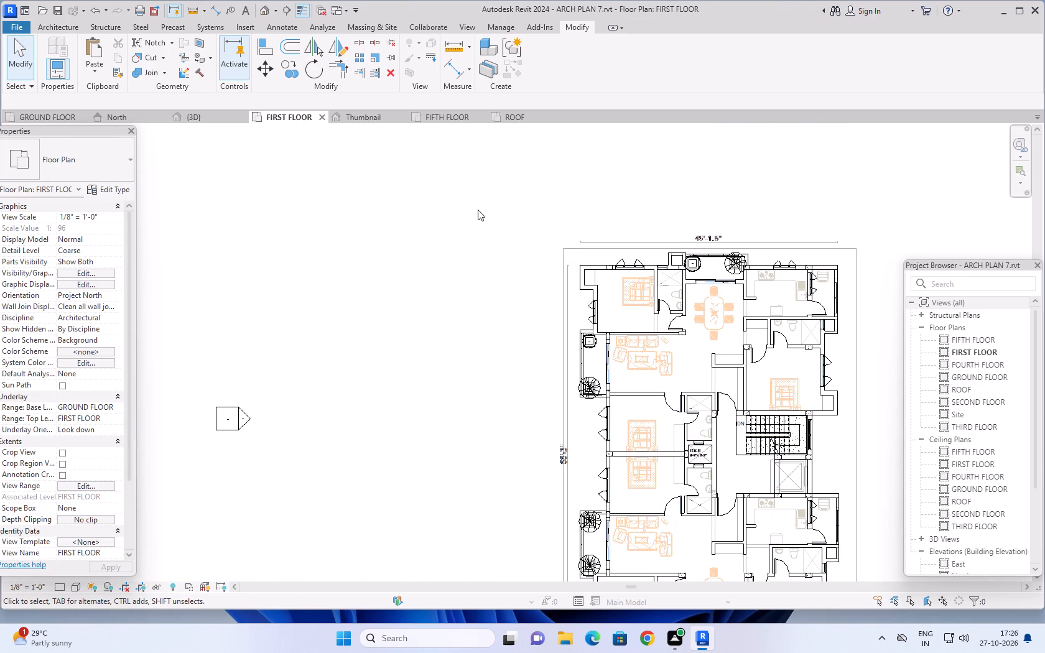
pyautogui.scroll(-2, 478, 210)
pyautogui.moveTo(424, 287); pyautogui.dragTo(377, 160, button='middle')
pyautogui.scroll(3, 597, 437)
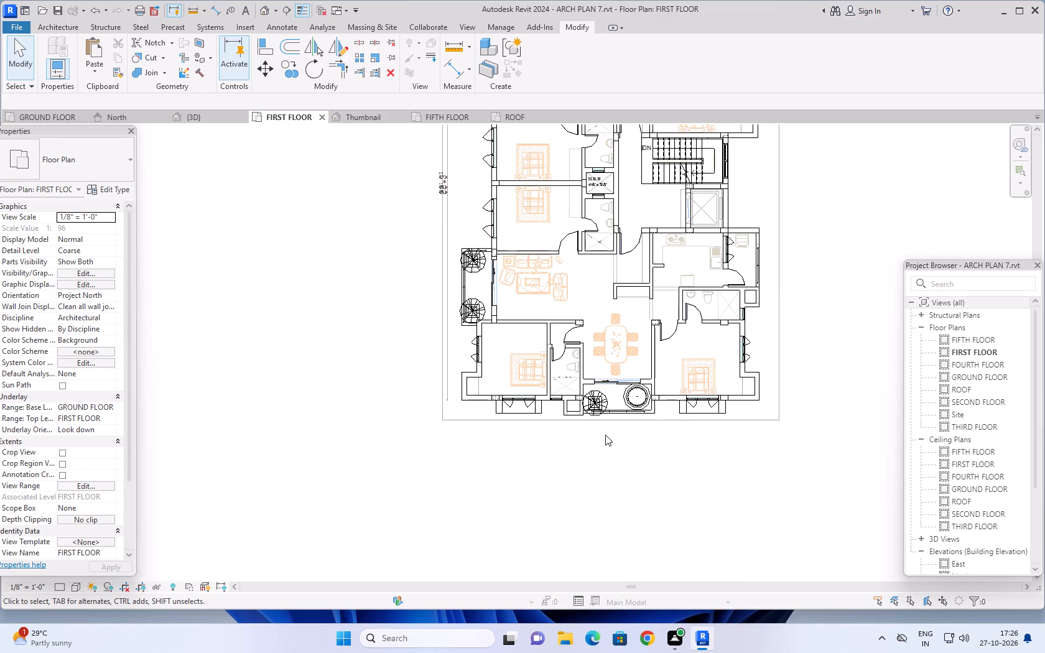
pyautogui.scroll(8, 606, 432)
pyautogui.moveTo(606, 423); pyautogui.dragTo(588, 462, button='middle')
pyautogui.scroll(4, 597, 371)
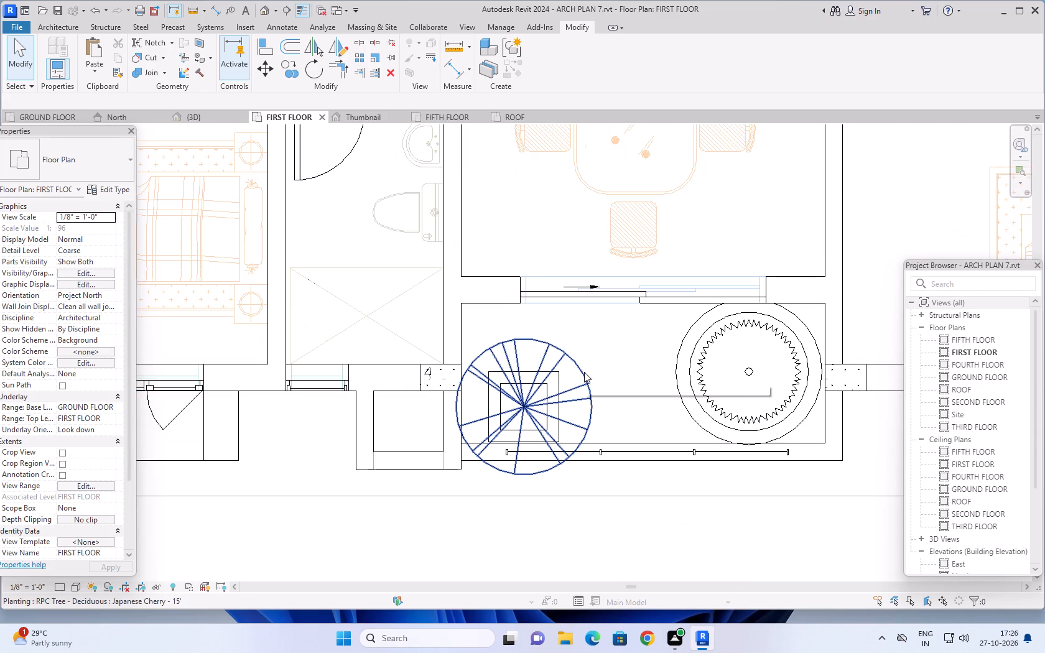
pyautogui.click(582, 374)
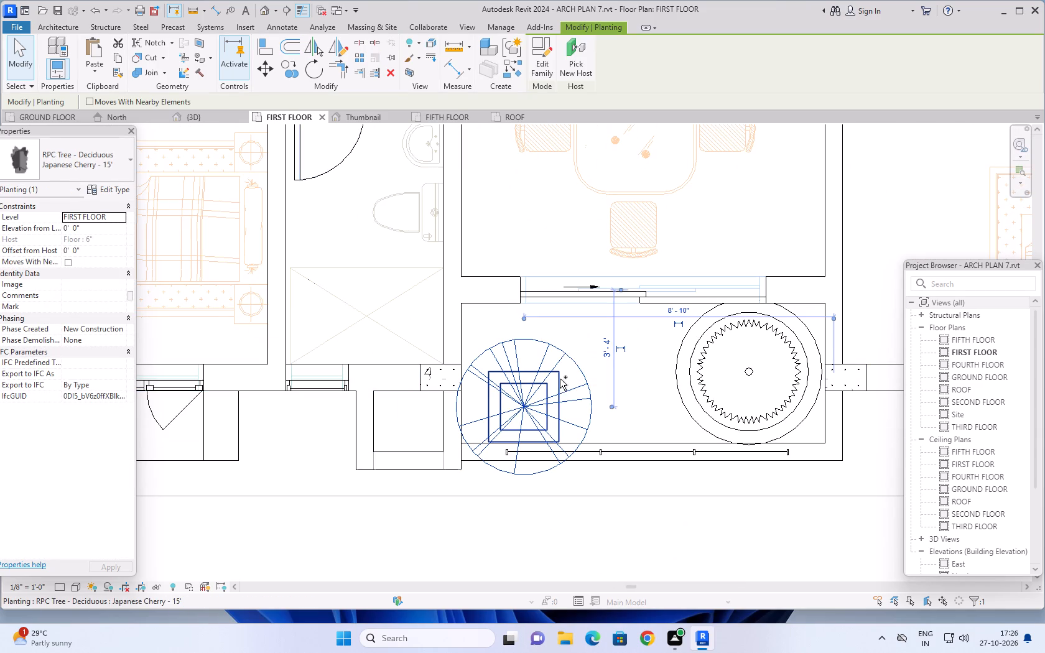
pyautogui.keyDown('ctrl'); pyautogui.click(560, 379); pyautogui.keyUp('ctrl')
pyautogui.keyDown('ctrl'); pyautogui.click(701, 377); pyautogui.keyUp('ctrl')
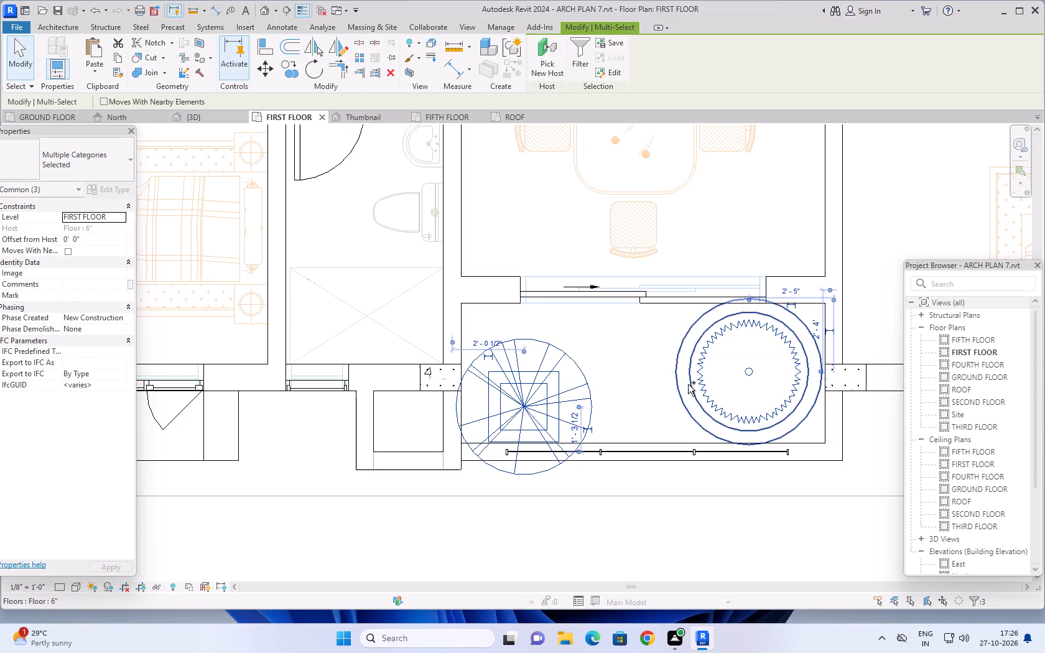
pyautogui.keyDown('ctrl'); pyautogui.click(688, 384); pyautogui.keyUp('ctrl')
# Add both trees and their square planters on the front flat's living-room side balcony to the selection.
pyautogui.scroll(-10, 603, 366)
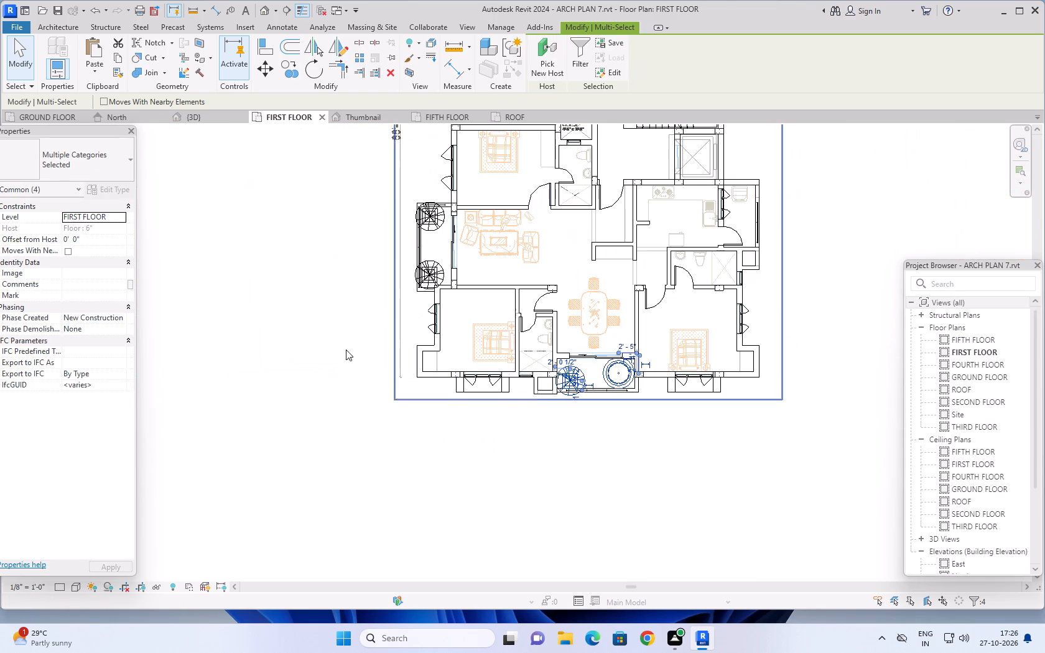
pyautogui.moveTo(334, 293); pyautogui.dragTo(312, 401, button='middle')
pyautogui.scroll(1, 312, 401)
pyautogui.scroll(4, 368, 368)
pyautogui.scroll(6, 435, 381)
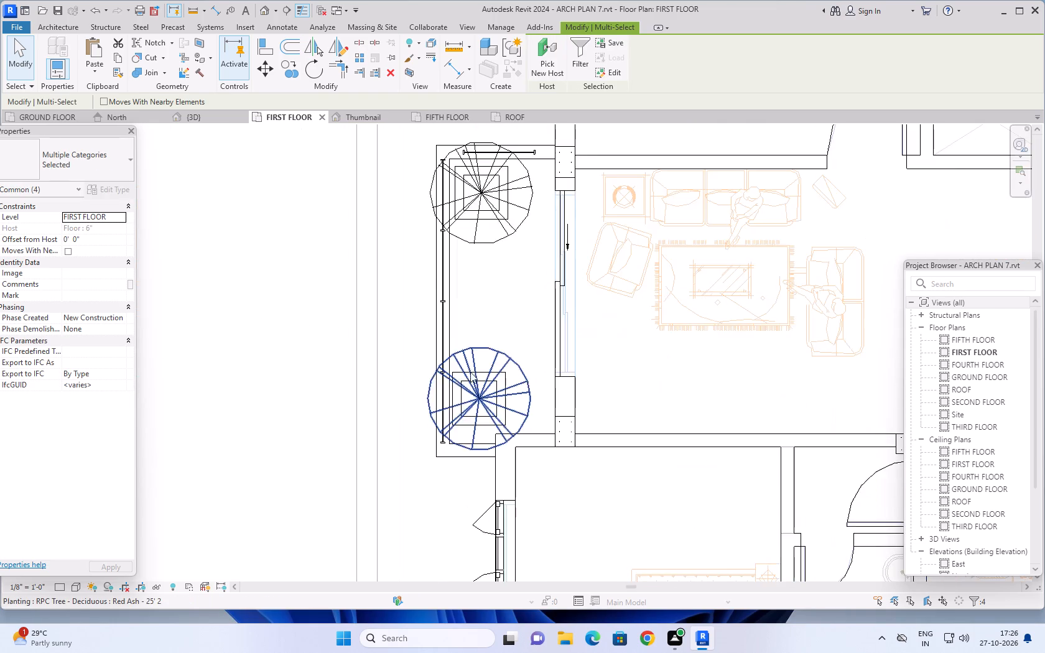
pyautogui.scroll(2, 470, 372)
pyautogui.keyDown('ctrl'); pyautogui.click(501, 337); pyautogui.keyUp('ctrl')
pyautogui.keyDown('ctrl'); pyautogui.click(527, 389); pyautogui.keyUp('ctrl')
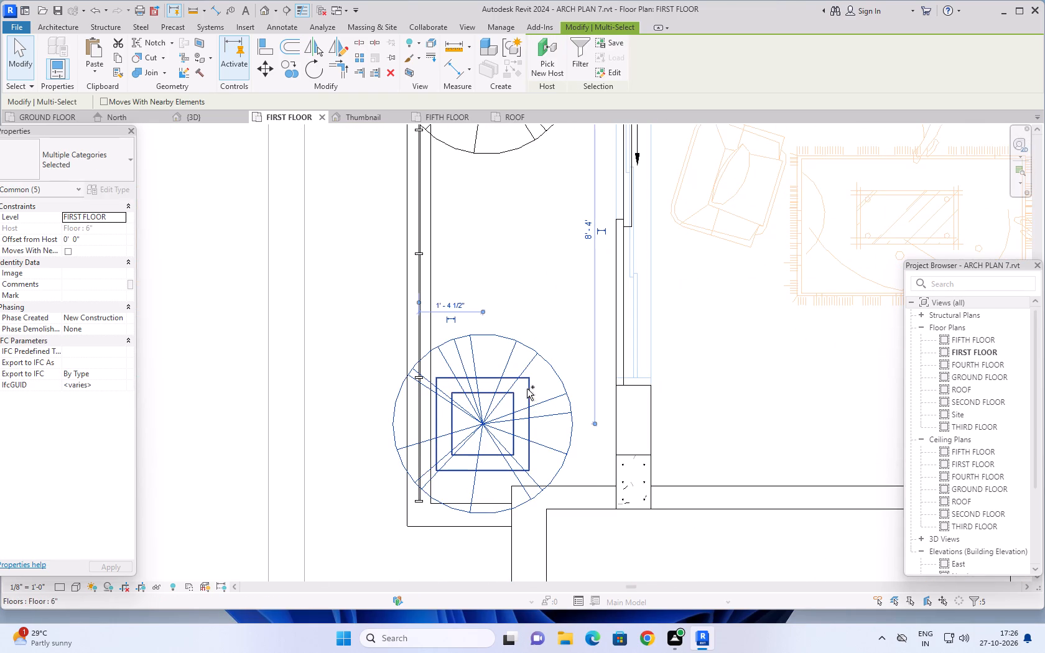
pyautogui.scroll(-2, 537, 294)
pyautogui.moveTo(530, 282); pyautogui.dragTo(505, 462, button='middle')
pyautogui.scroll(-1, 522, 362)
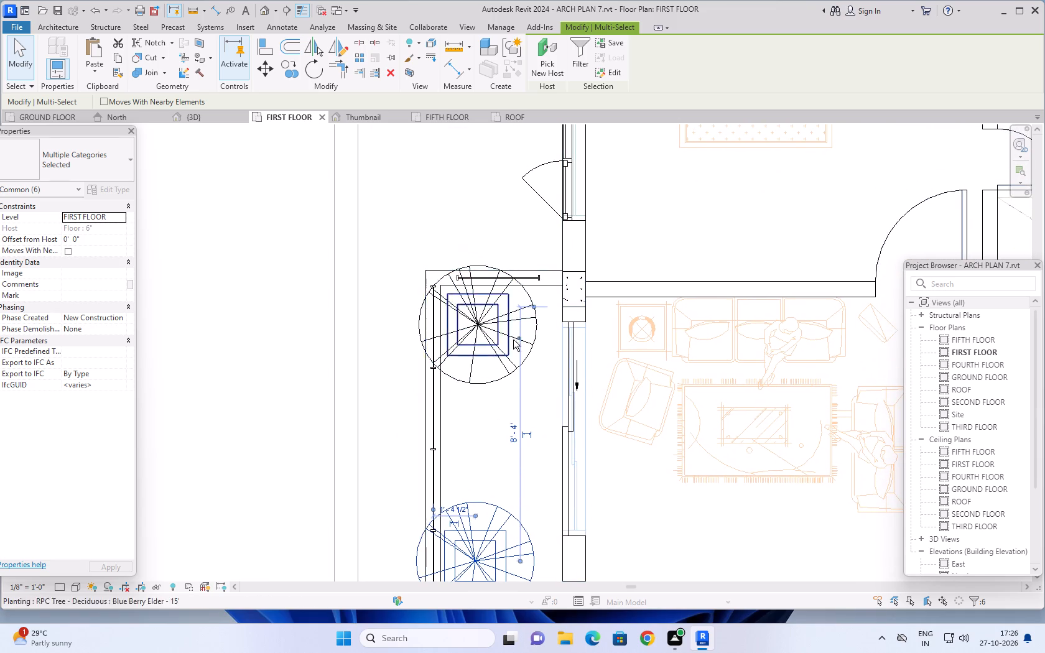
pyautogui.keyDown('ctrl'); pyautogui.click(525, 310); pyautogui.keyUp('ctrl')
pyautogui.keyDown('ctrl'); pyautogui.click(505, 298); pyautogui.keyUp('ctrl')
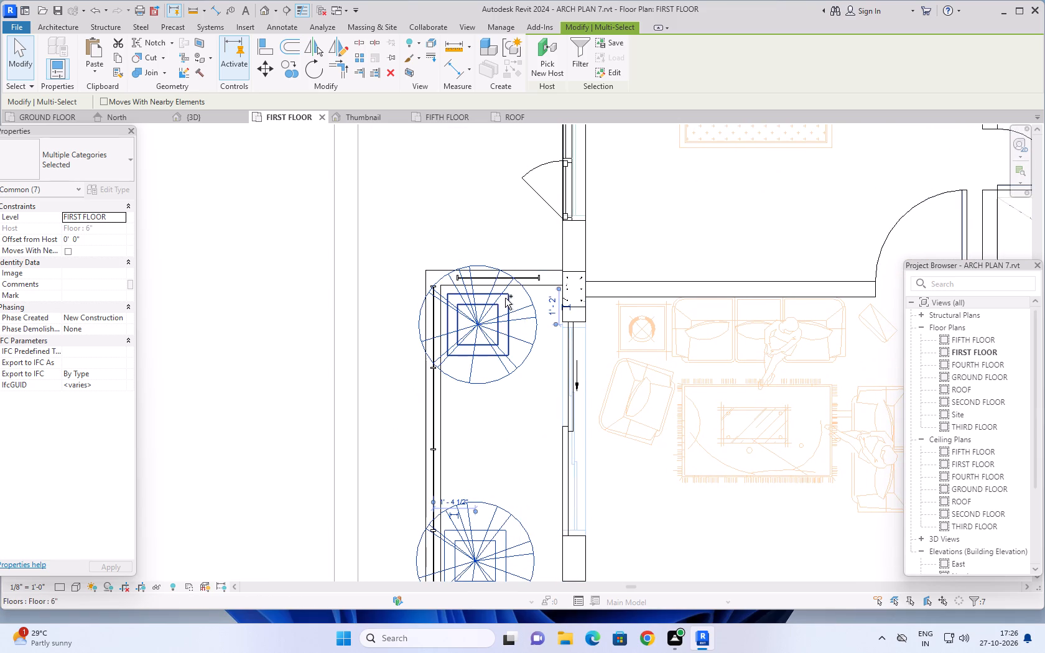
# Add both plants and their square planters on the rear flat's living-room side balcony to the selection.
pyautogui.scroll(-6, 489, 235)
pyautogui.moveTo(473, 211); pyautogui.dragTo(468, 423, button='middle')
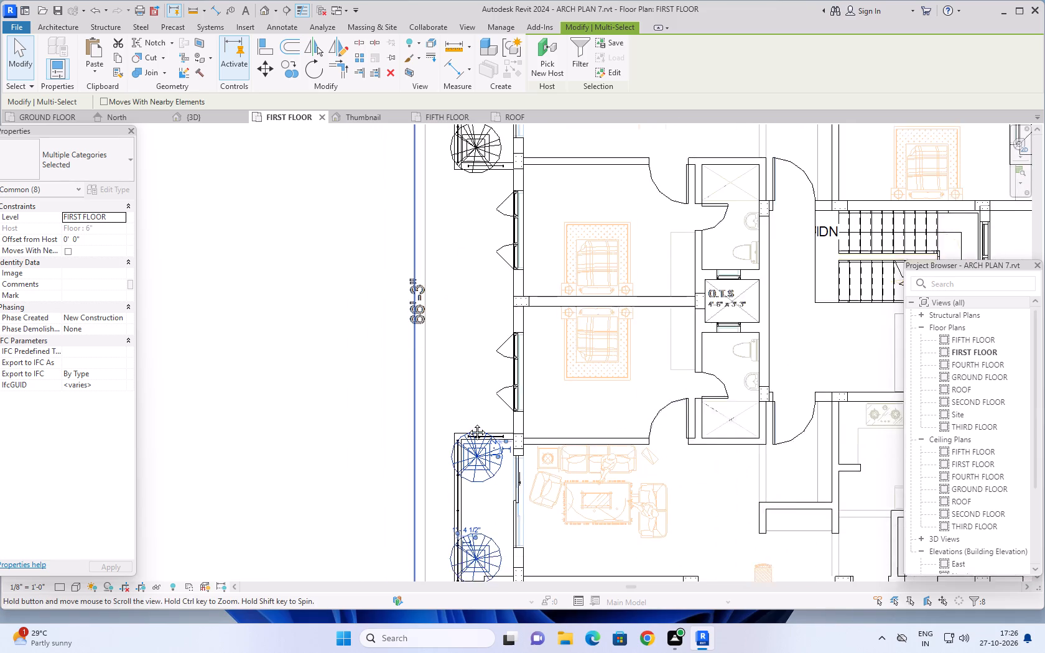
pyautogui.moveTo(468, 423); pyautogui.dragTo(467, 430, button='middle')
pyautogui.moveTo(450, 296); pyautogui.dragTo(438, 486, button='middle')
pyautogui.scroll(6, 452, 380)
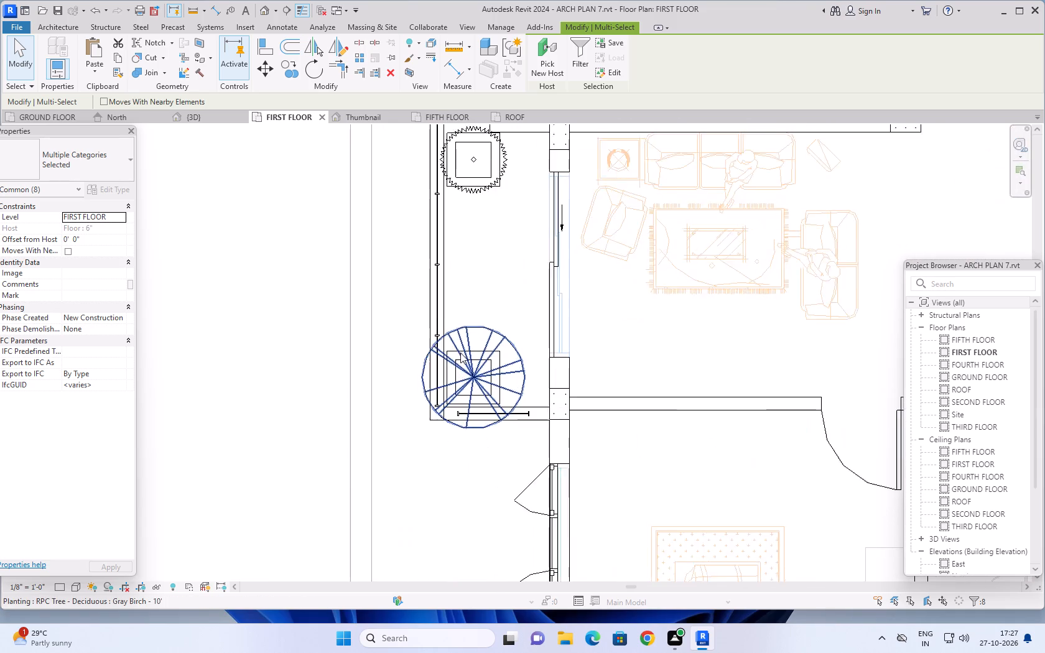
pyautogui.scroll(3, 460, 353)
pyautogui.keyDown('ctrl'); pyautogui.click(530, 359); pyautogui.keyUp('ctrl')
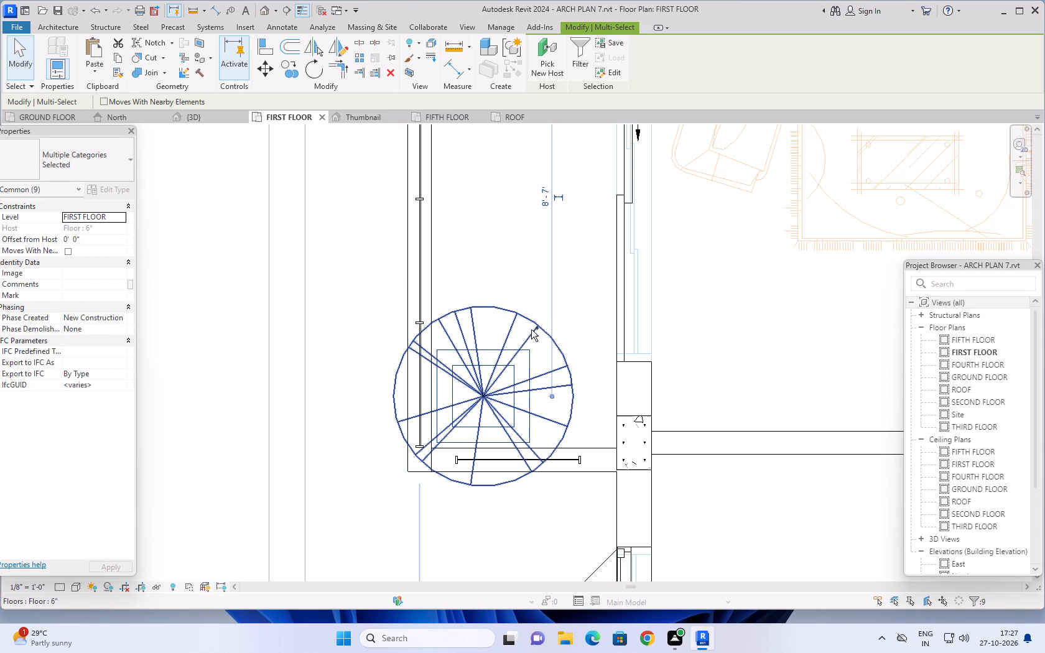
pyautogui.keyDown('ctrl'); pyautogui.click(533, 330); pyautogui.keyUp('ctrl')
pyautogui.scroll(-6, 509, 255)
pyautogui.moveTo(497, 236); pyautogui.dragTo(496, 394, button='middle')
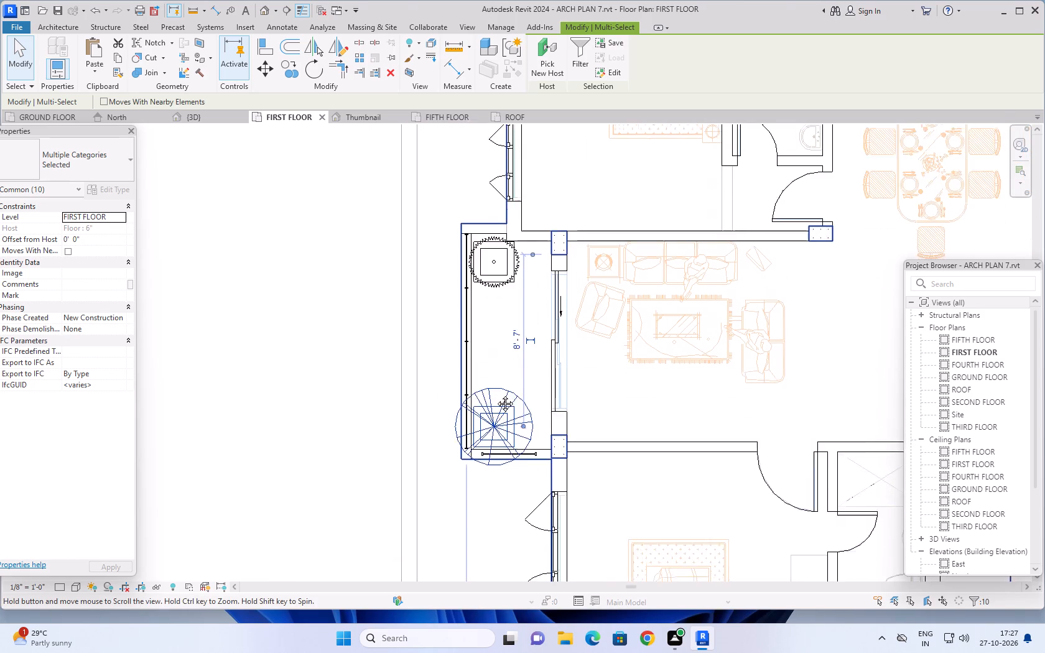
pyautogui.moveTo(496, 394); pyautogui.dragTo(496, 432, button='middle')
pyautogui.scroll(3, 499, 386)
pyautogui.keyDown('ctrl'); pyautogui.click(506, 354); pyautogui.keyUp('ctrl')
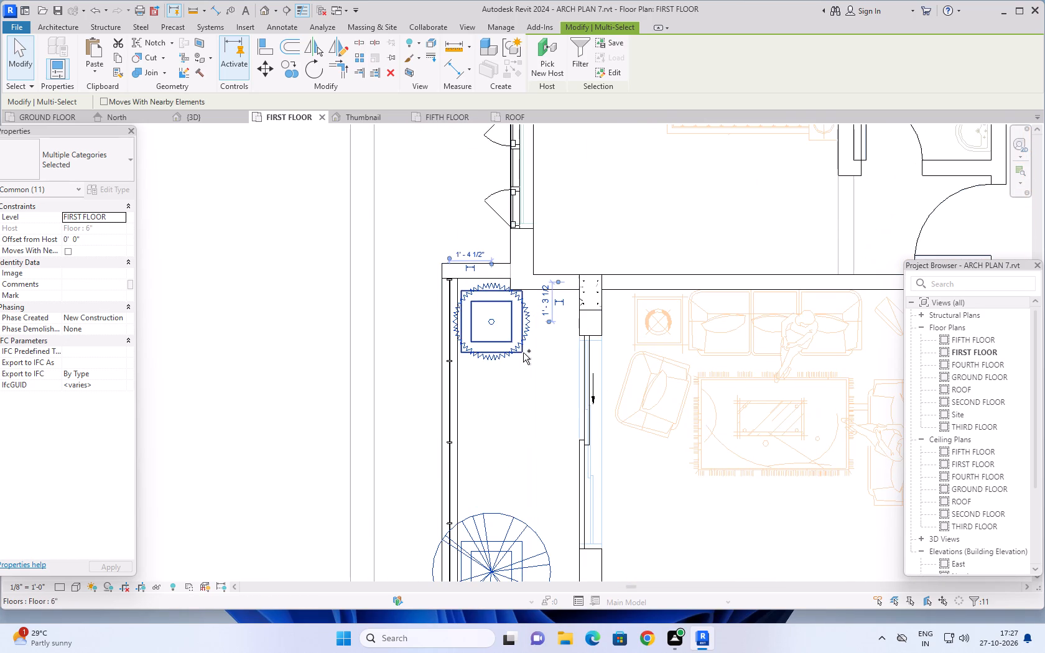
pyautogui.keyDown('ctrl'); pyautogui.click(522, 352); pyautogui.keyUp('ctrl')
# Add both plants and their square planters on the rear balcony beside the dining area to the selection.
pyautogui.scroll(-11, 503, 396)
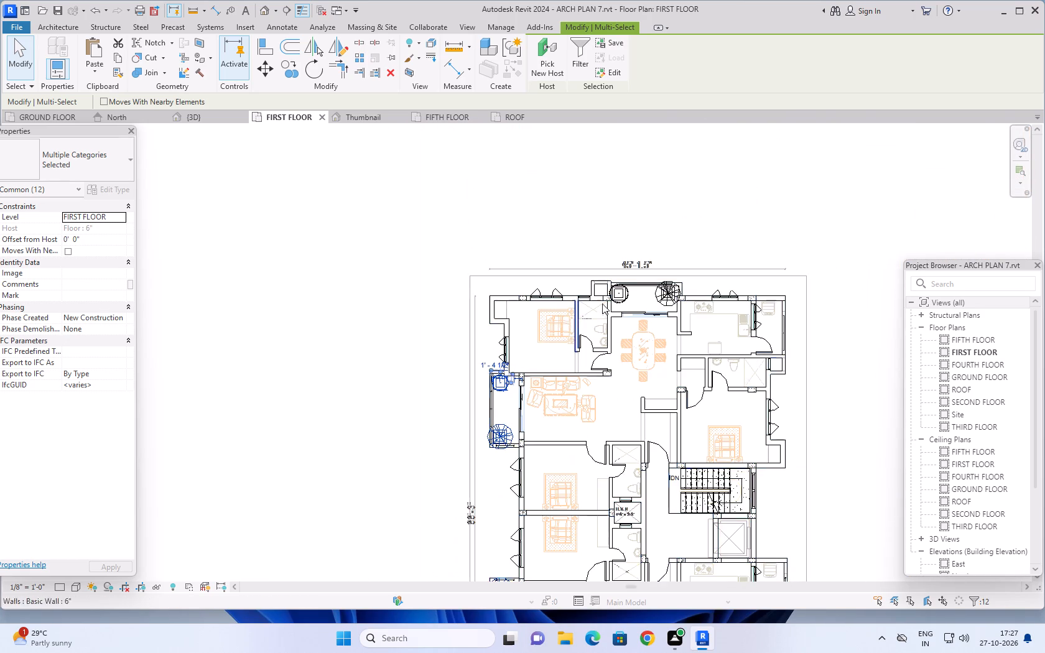
pyautogui.scroll(15, 643, 284)
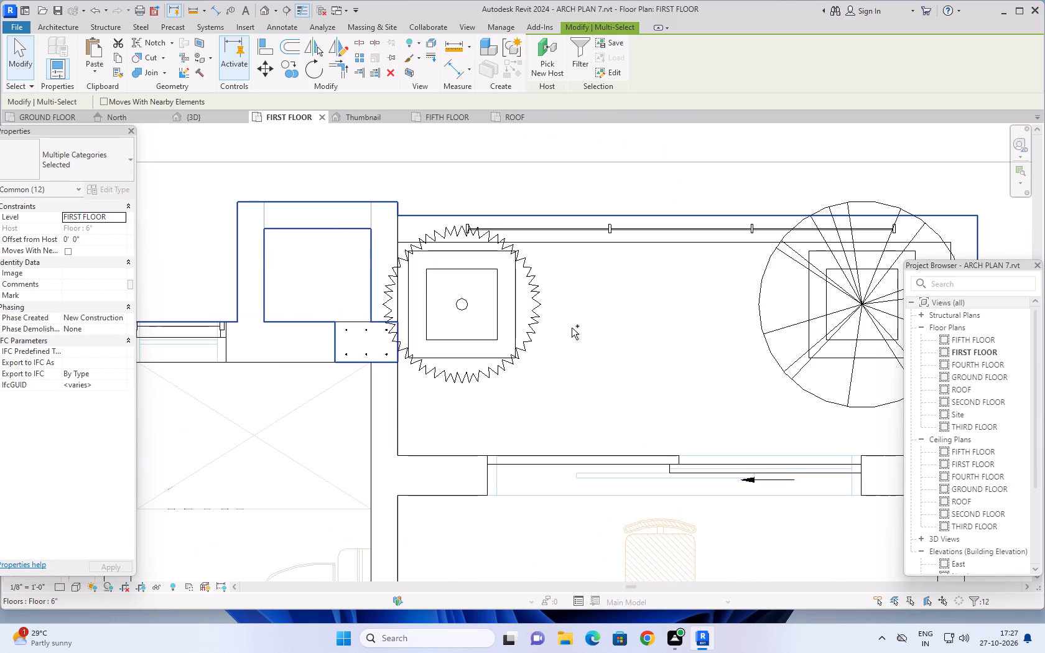
pyautogui.keyDown('ctrl'); pyautogui.click(536, 329); pyautogui.keyUp('ctrl')
pyautogui.keyDown('ctrl'); pyautogui.click(514, 314); pyautogui.keyUp('ctrl')
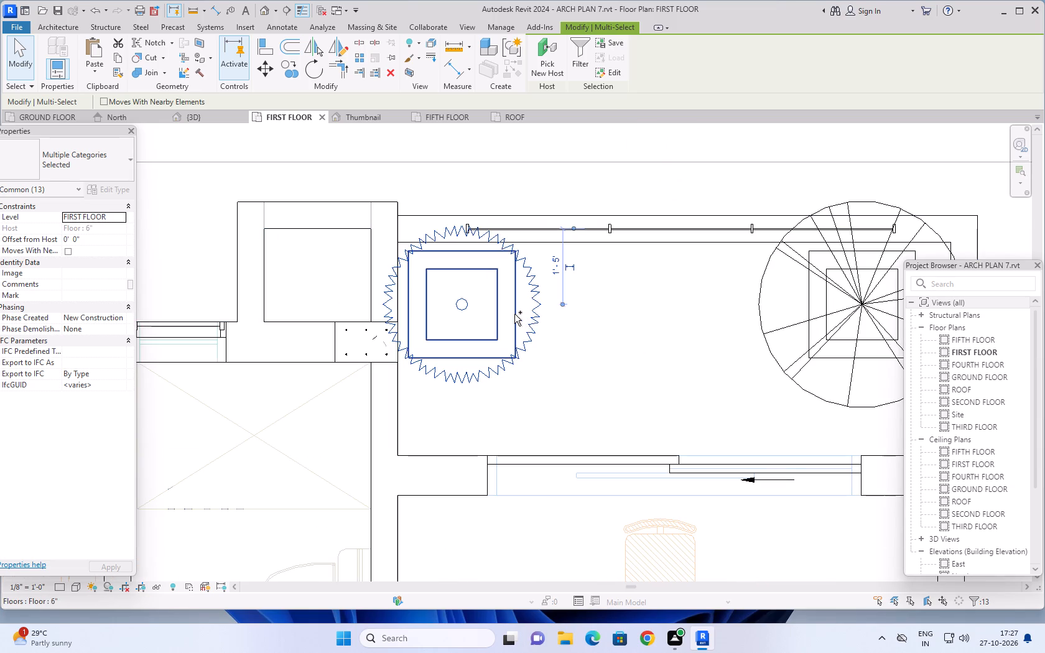
pyautogui.scroll(-7, 609, 367)
pyautogui.moveTo(622, 377); pyautogui.dragTo(453, 376, button='middle')
pyautogui.scroll(3, 526, 389)
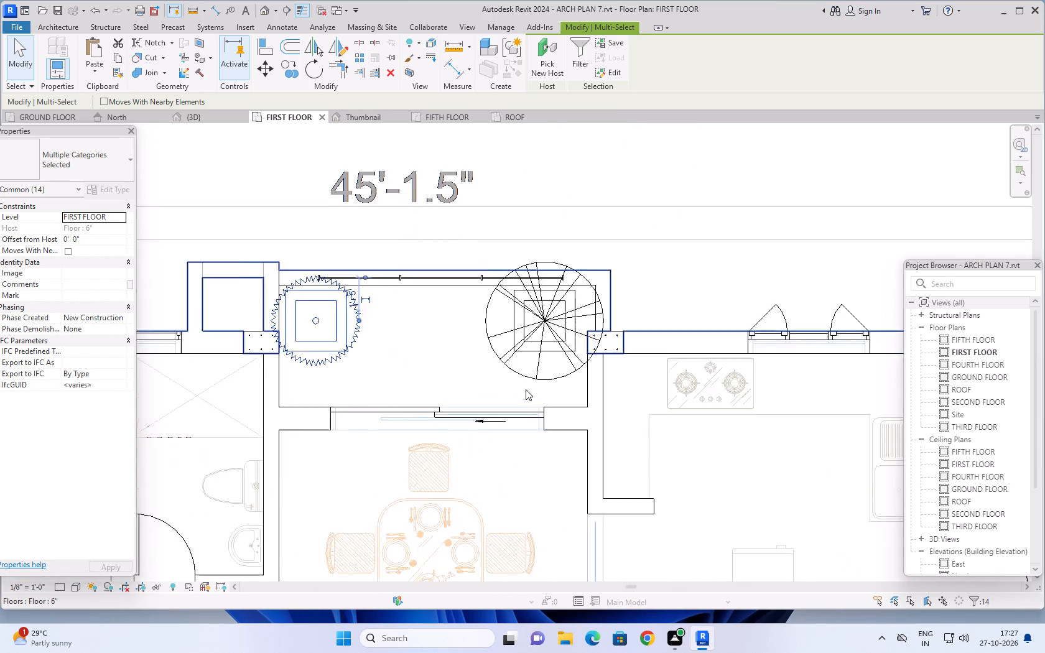
pyautogui.scroll(4, 526, 389)
pyautogui.keyDown('ctrl'); pyautogui.click(568, 369); pyautogui.keyUp('ctrl')
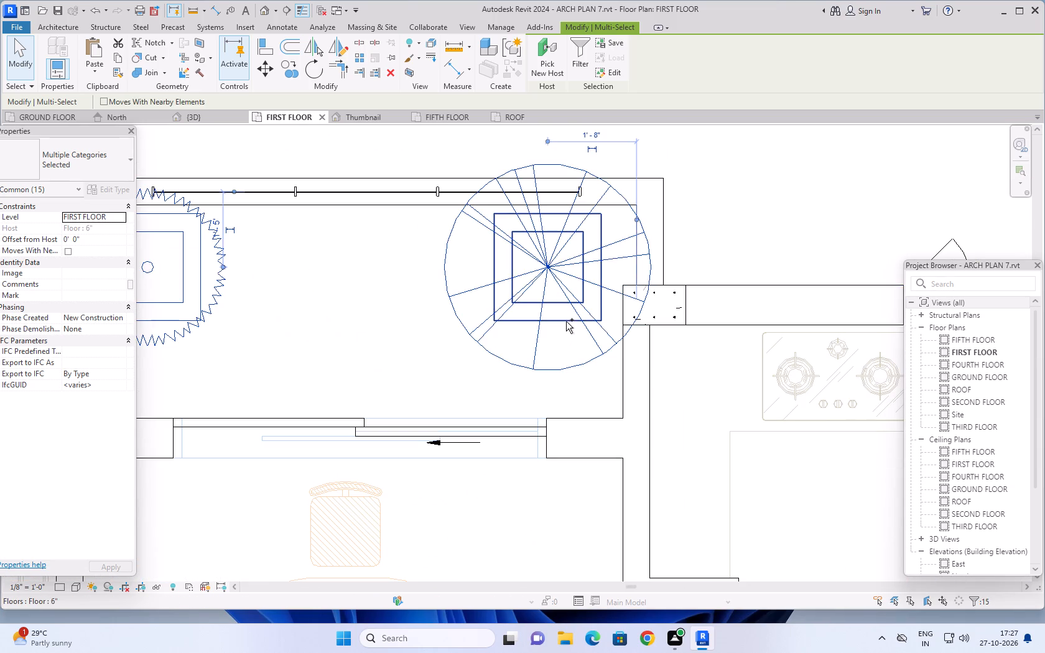
pyautogui.keyDown('ctrl'); pyautogui.click(566, 322); pyautogui.keyUp('ctrl')
# Copy the selected balcony plants and planters and paste them aligned to the SECOND FLOOR, THIRD FLOOR and FOURTH FLOOR levels.
pyautogui.scroll(-15, 575, 388)
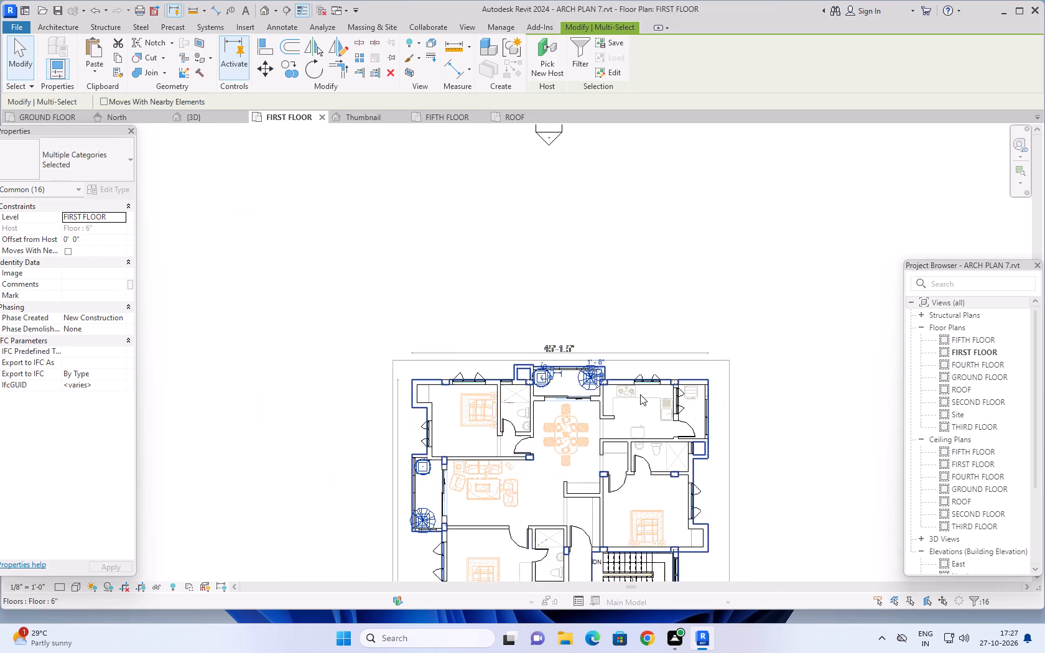
pyautogui.scroll(-7, 646, 394)
pyautogui.moveTo(712, 481); pyautogui.dragTo(685, 391, button='middle')
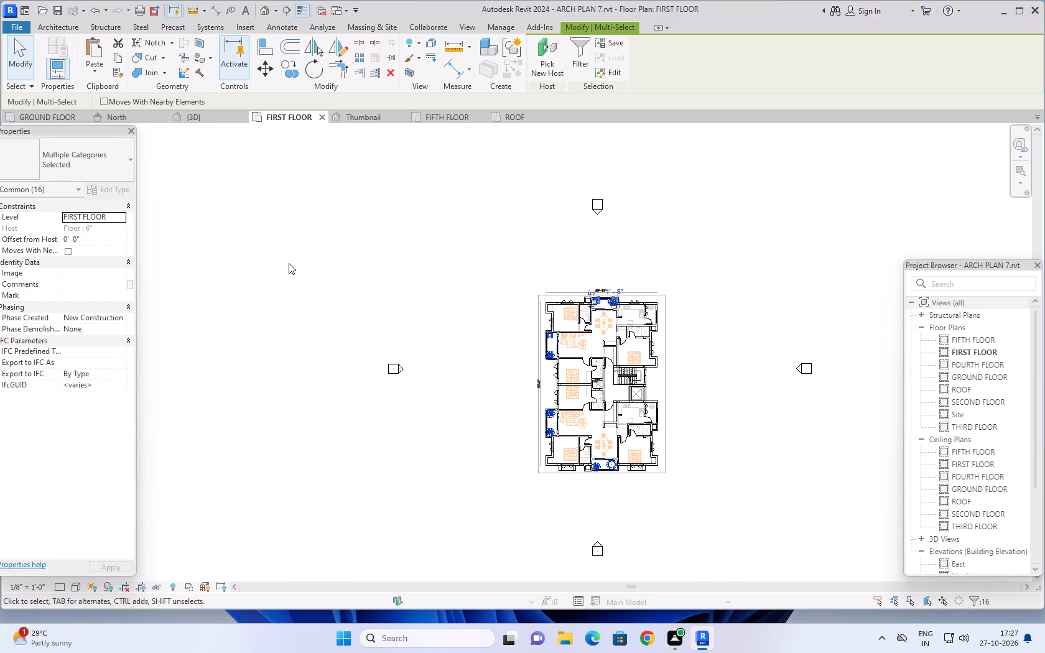
pyautogui.click(119, 58)
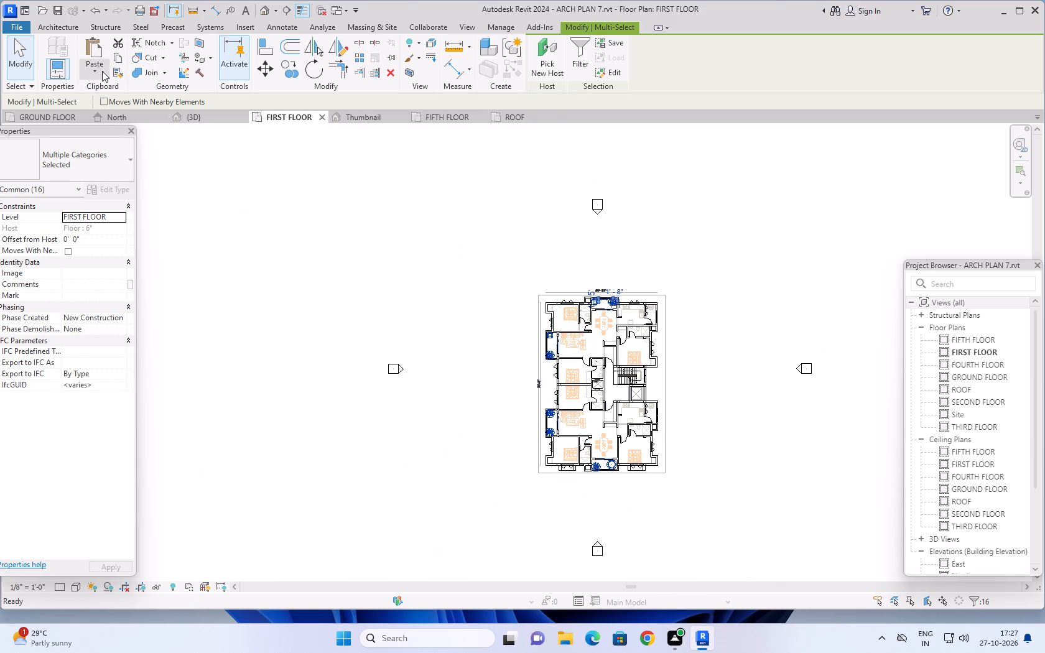
pyautogui.click(98, 71)
pyautogui.click(139, 113)
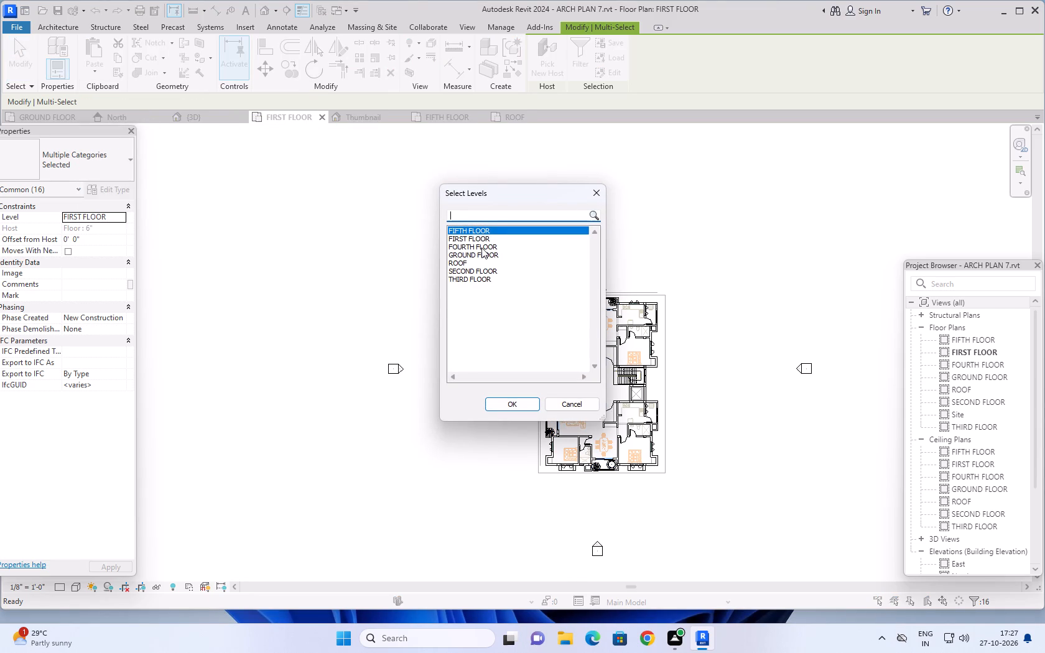
pyautogui.click(482, 269)
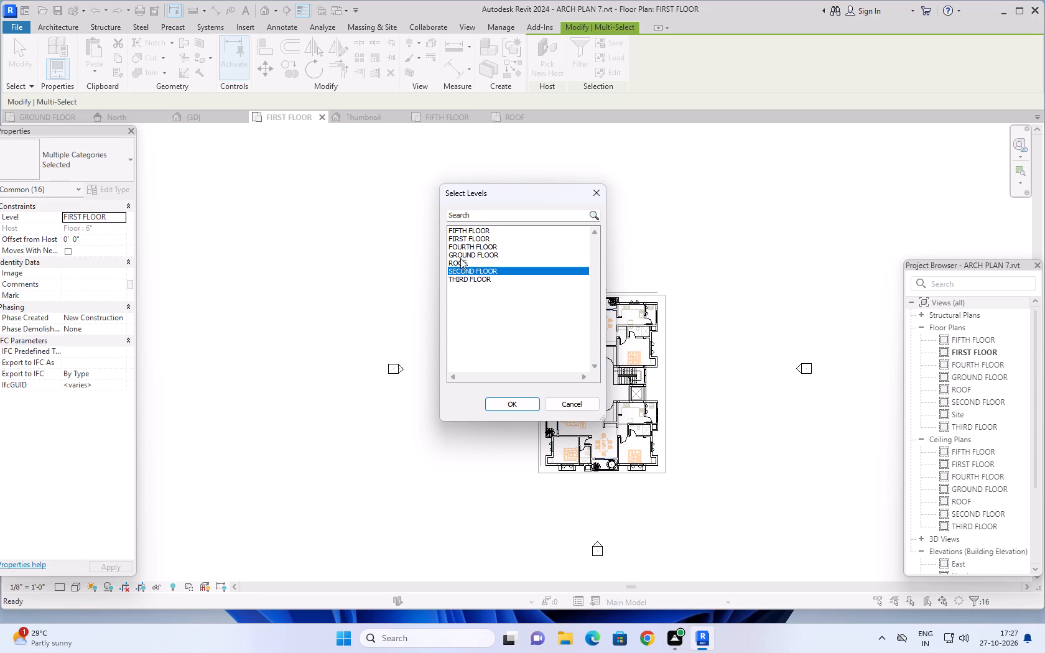
pyautogui.keyDown('ctrl'); pyautogui.click(485, 282); pyautogui.keyUp('ctrl')
pyautogui.keyDown('ctrl'); pyautogui.click(490, 244); pyautogui.keyUp('ctrl')
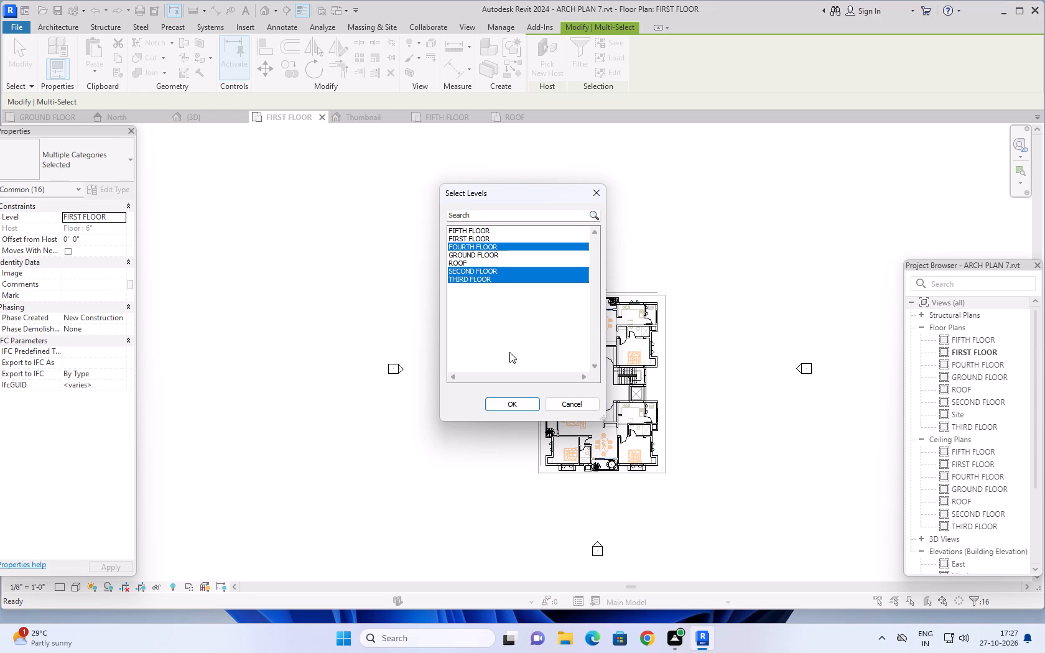
pyautogui.click(518, 399)
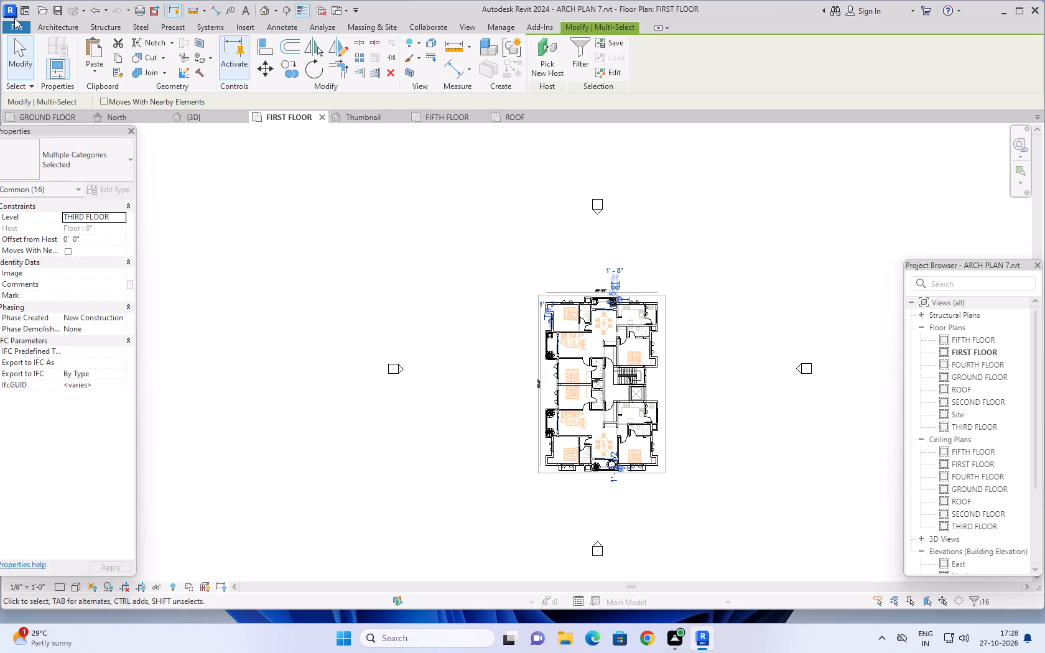
# Clear the selection in the 3D view and check the pasted plants on the front facade's balconies.
pyautogui.click(206, 120)
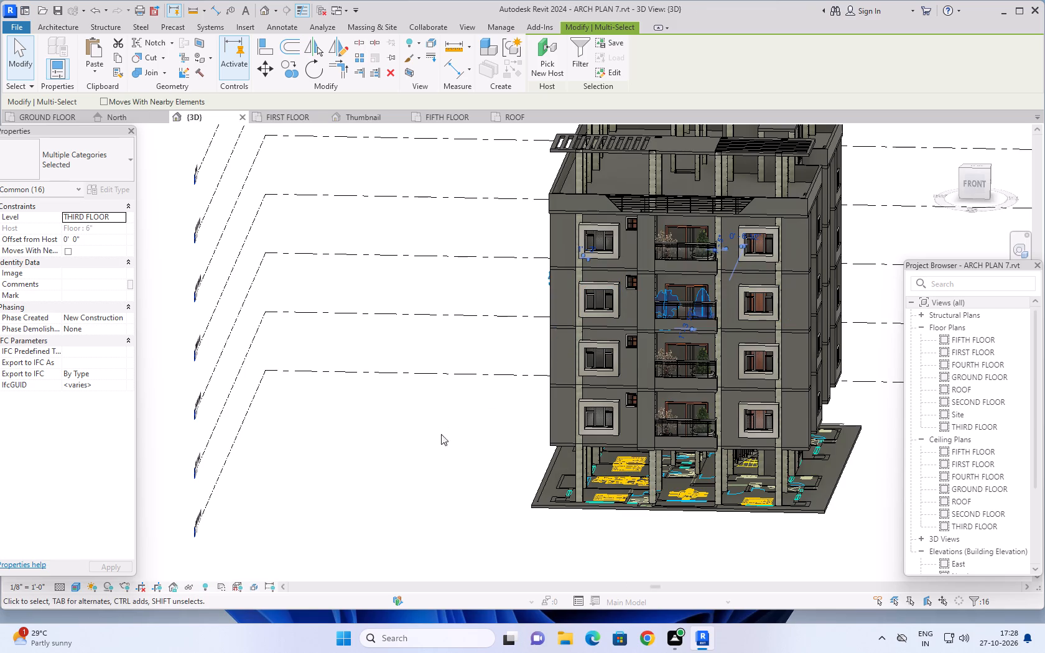
pyautogui.click(416, 440)
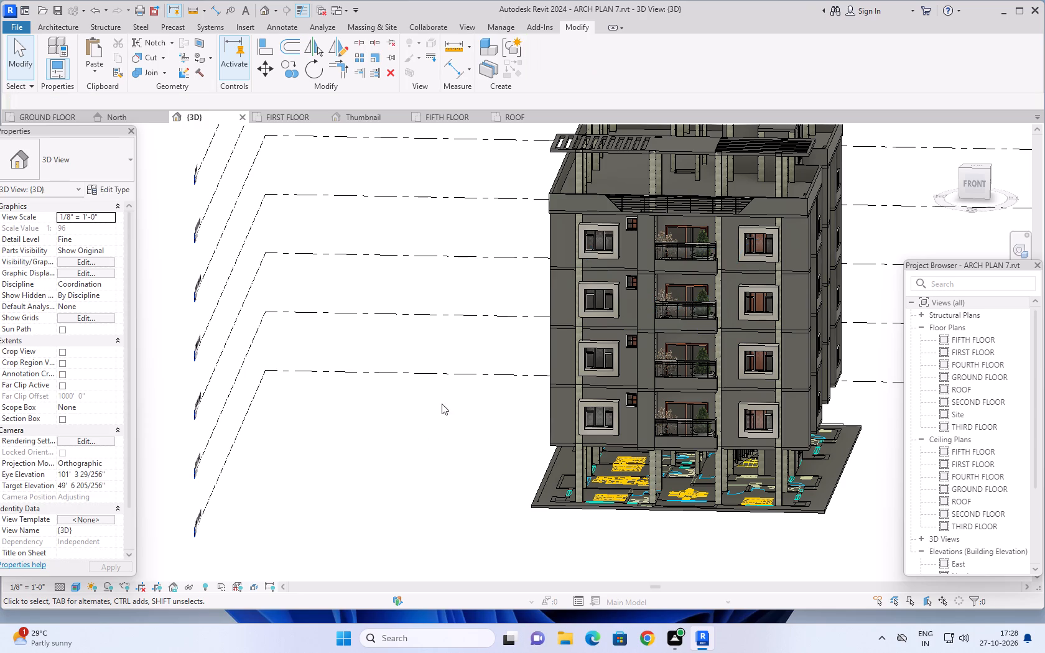
pyautogui.moveTo(452, 397); pyautogui.dragTo(441, 428, button='middle')
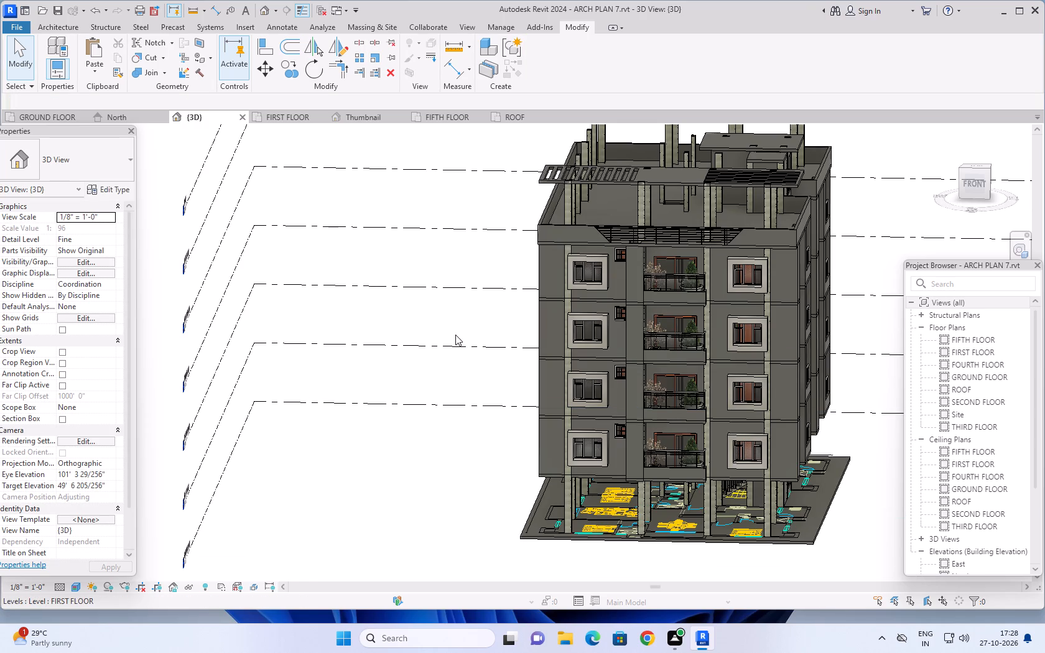
pyautogui.scroll(-1, 483, 305)
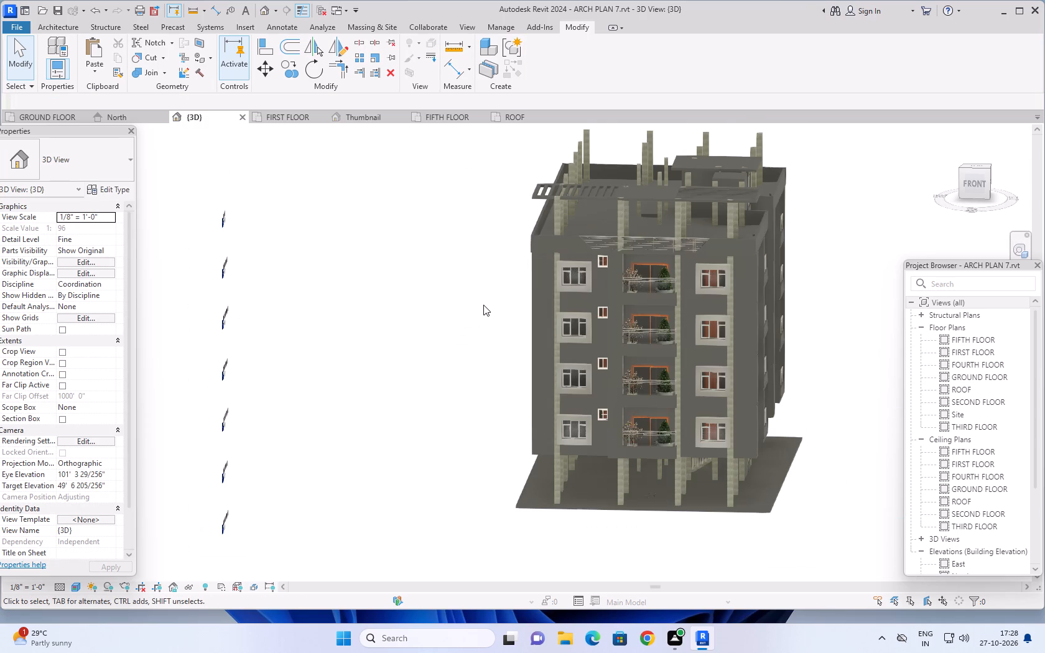
# Examine the slatted pergola and the stair tower roof in the ROOF floor plan.
pyautogui.click(511, 113)
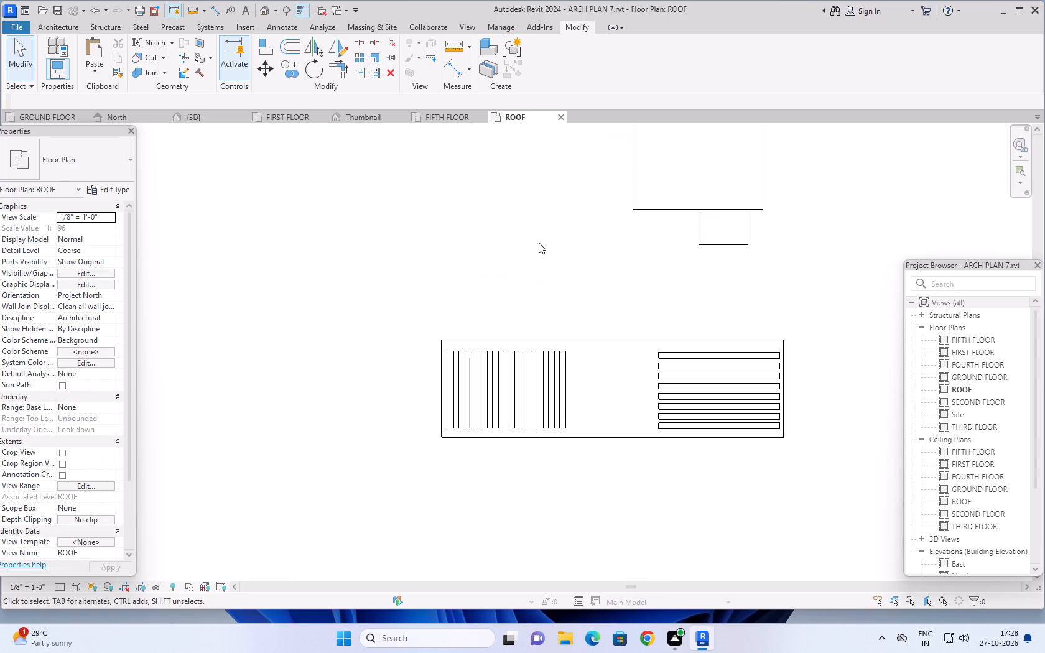
pyautogui.scroll(-3, 549, 262)
pyautogui.moveTo(571, 277); pyautogui.dragTo(570, 289, button='middle')
pyautogui.scroll(-2, 573, 274)
pyautogui.moveTo(577, 282); pyautogui.dragTo(571, 246, button='middle')
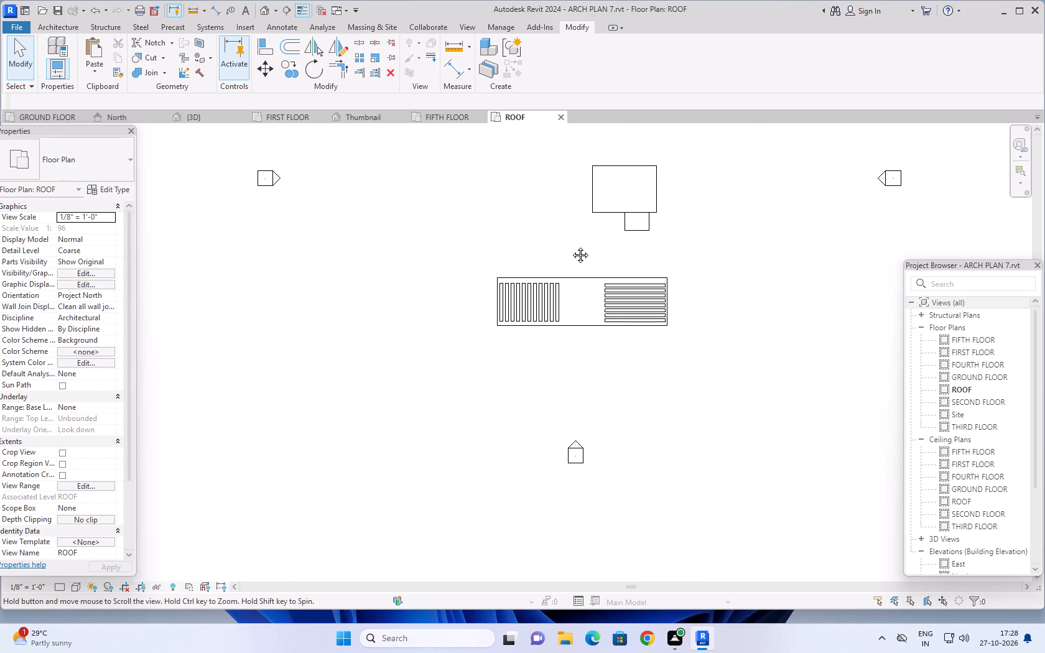
pyautogui.moveTo(571, 246); pyautogui.dragTo(554, 335, button='middle')
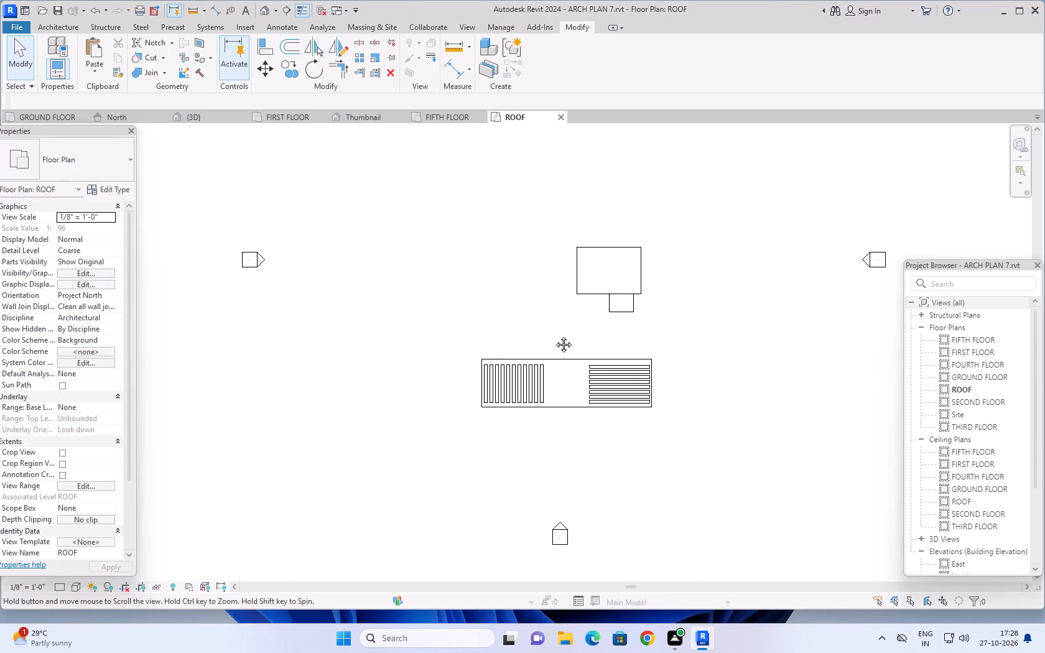
pyautogui.moveTo(554, 335); pyautogui.dragTo(577, 338, button='middle')
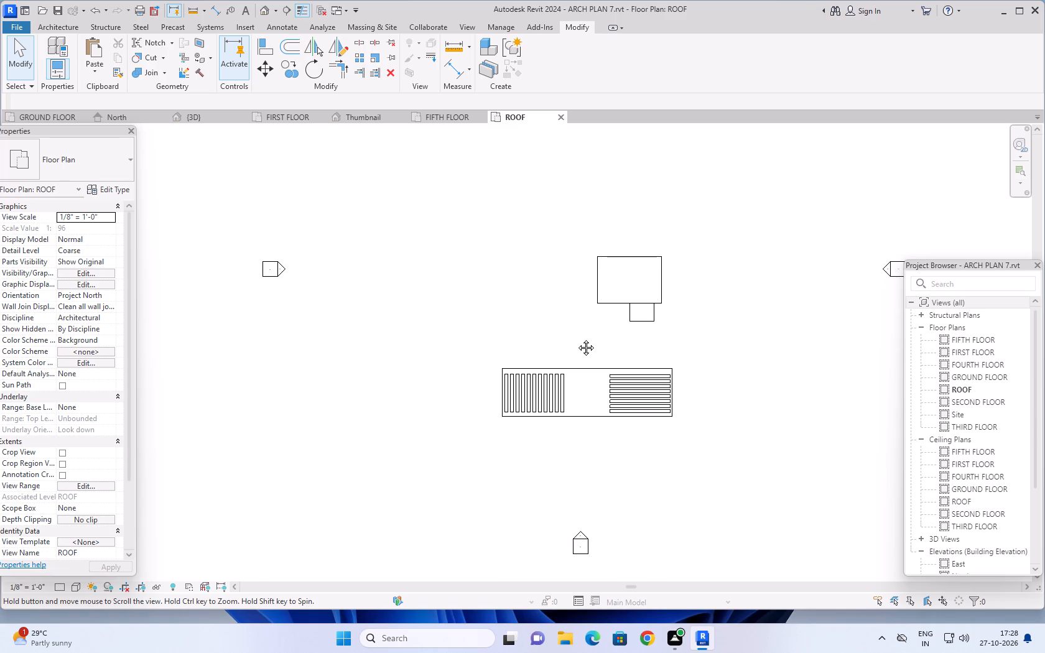
pyautogui.moveTo(577, 338); pyautogui.dragTo(601, 331, button='middle')
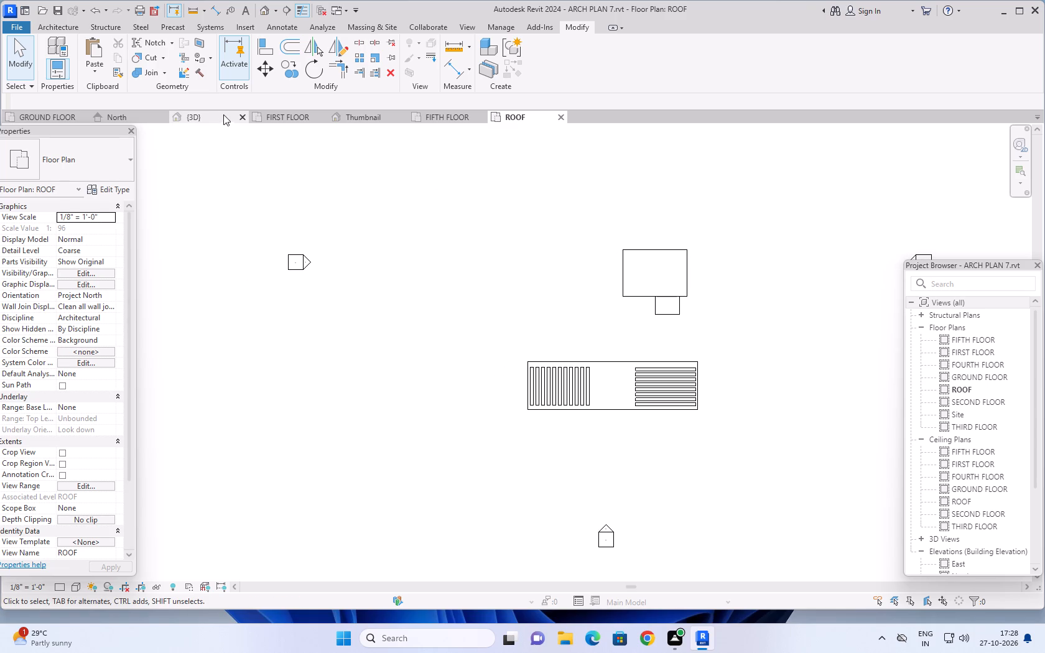
# Return to the 3D view and examine the front facade's balconies, windows and planting on every floor.
pyautogui.click(204, 115)
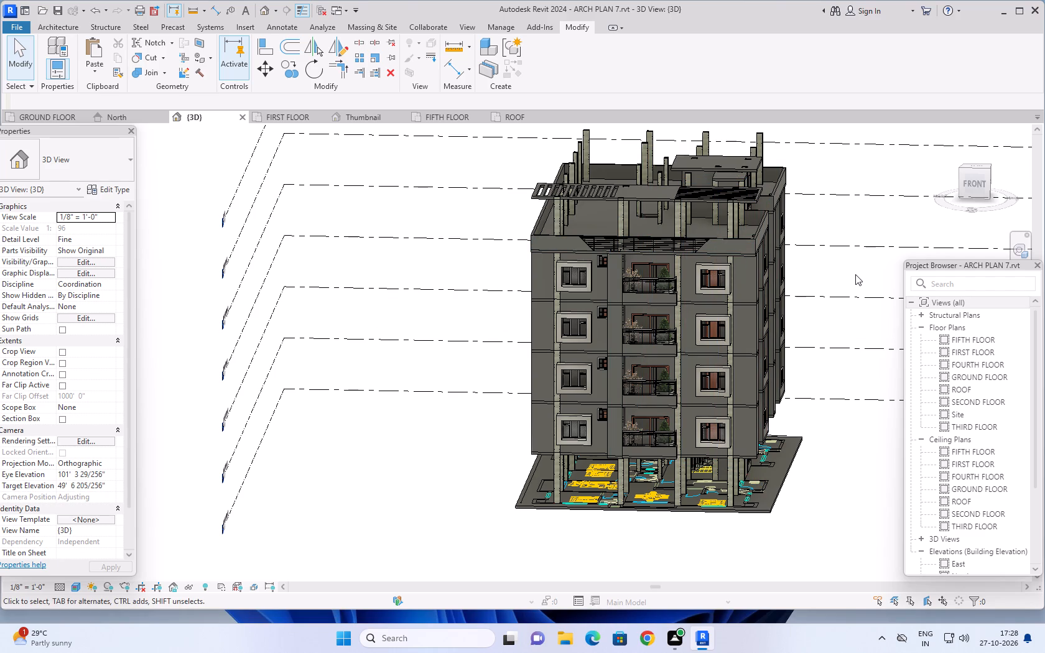
pyautogui.moveTo(843, 274); pyautogui.dragTo(832, 256, button='middle')
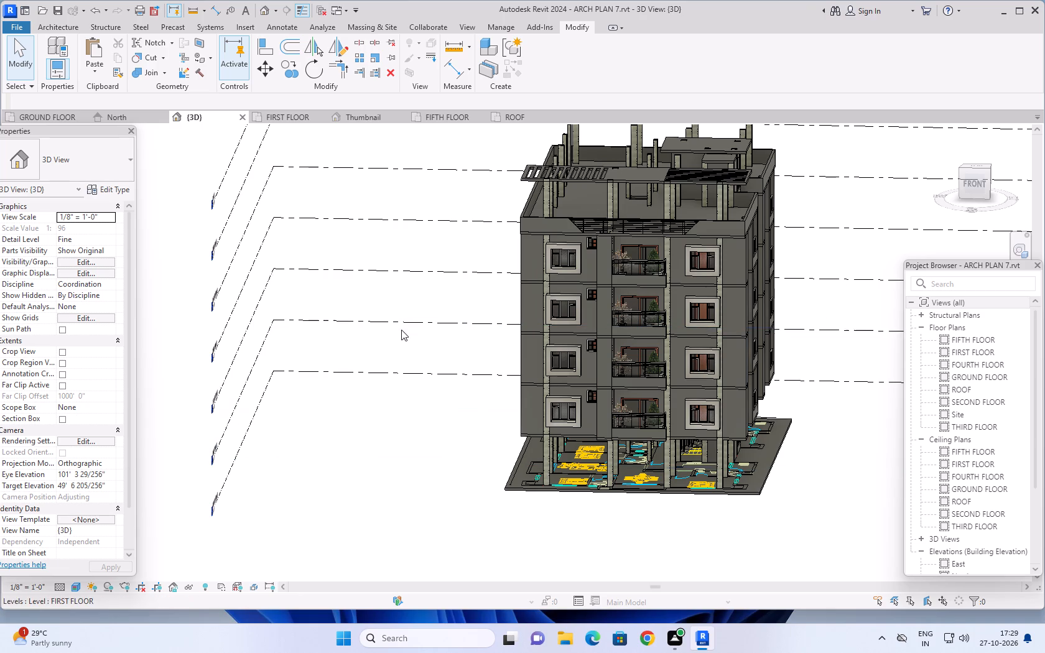
pyautogui.moveTo(391, 349); pyautogui.dragTo(395, 362, button='middle')
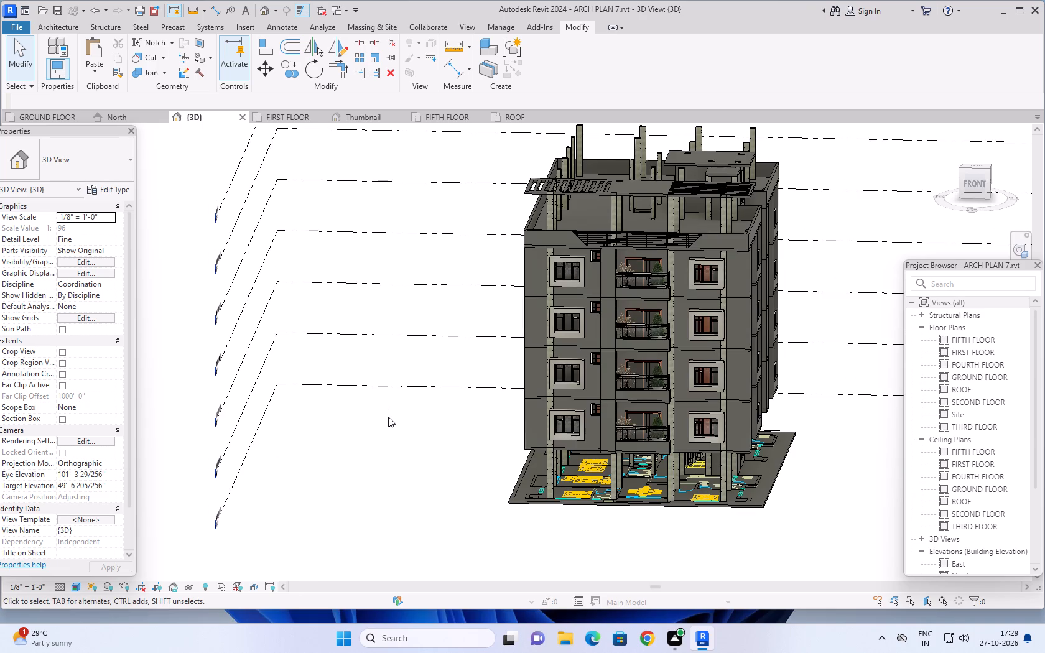
pyautogui.moveTo(388, 417); pyautogui.dragTo(402, 411, button='middle')
pyautogui.scroll(1, 402, 413)
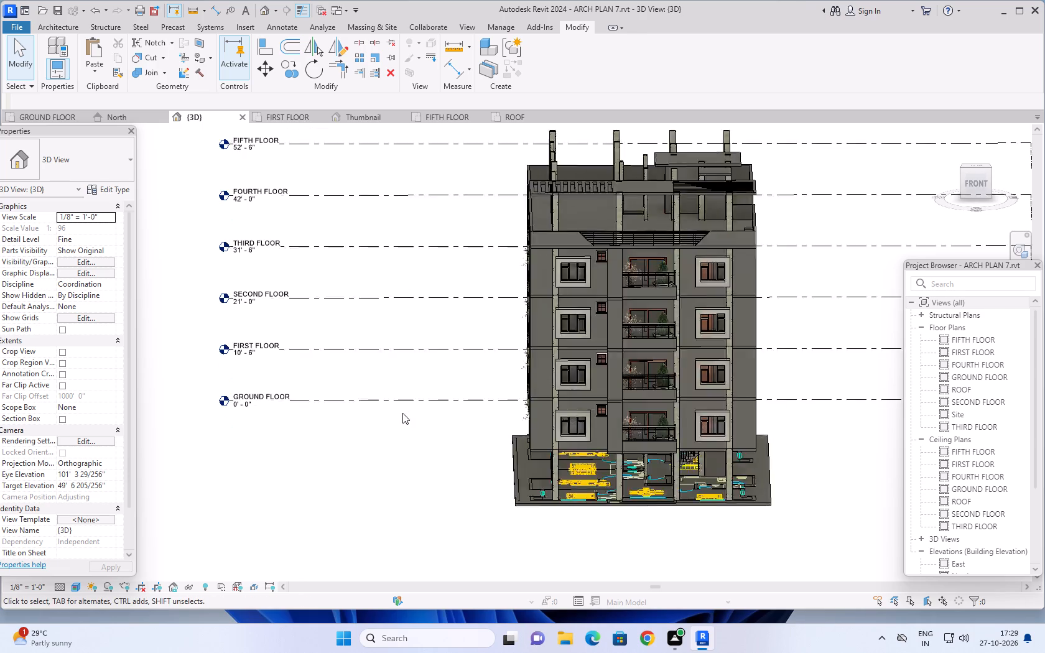
pyautogui.scroll(1, 402, 413)
pyautogui.moveTo(447, 353); pyautogui.dragTo(434, 378, button='middle')
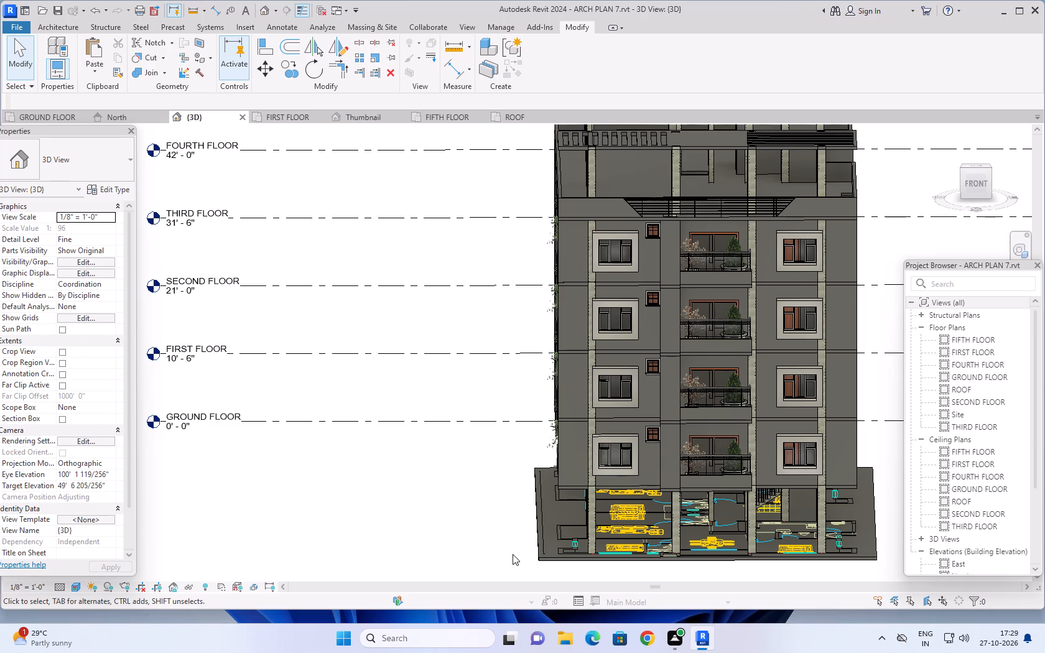
pyautogui.moveTo(411, 455); pyautogui.dragTo(341, 488, button='middle')
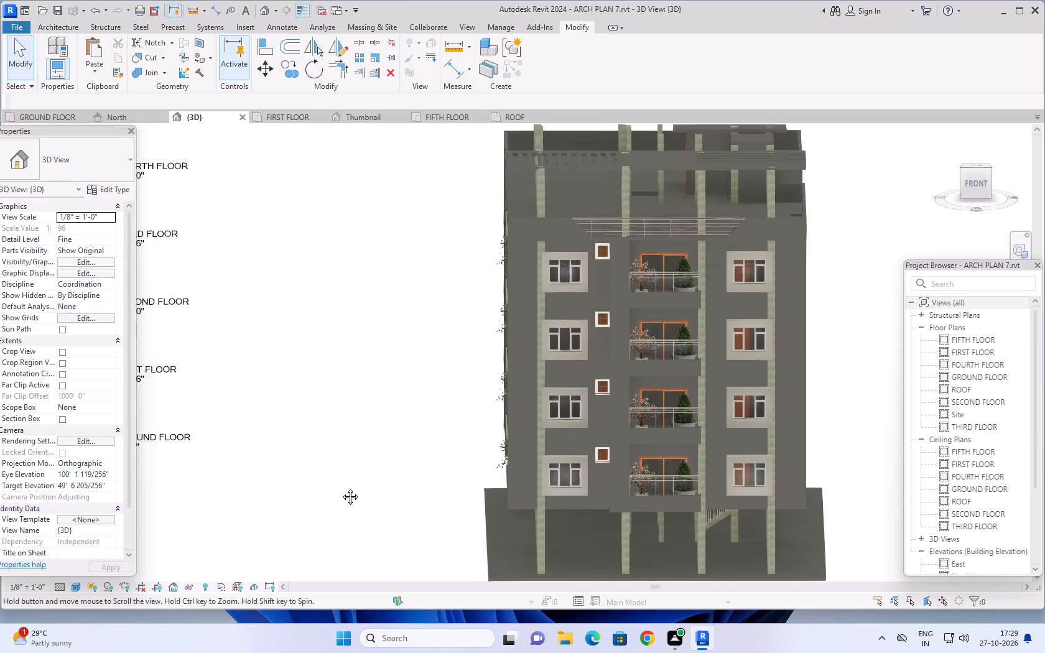
pyautogui.moveTo(341, 488); pyautogui.dragTo(340, 488, button='middle')
# Inspect the building's right side, front facade and left-side balconies in 3D.
pyautogui.moveTo(849, 348); pyautogui.dragTo(812, 369, button='middle')
pyautogui.keyDown('shift'); pyautogui.moveTo(808, 365); pyautogui.dragTo(720, 388, button='middle'); pyautogui.keyUp('shift')
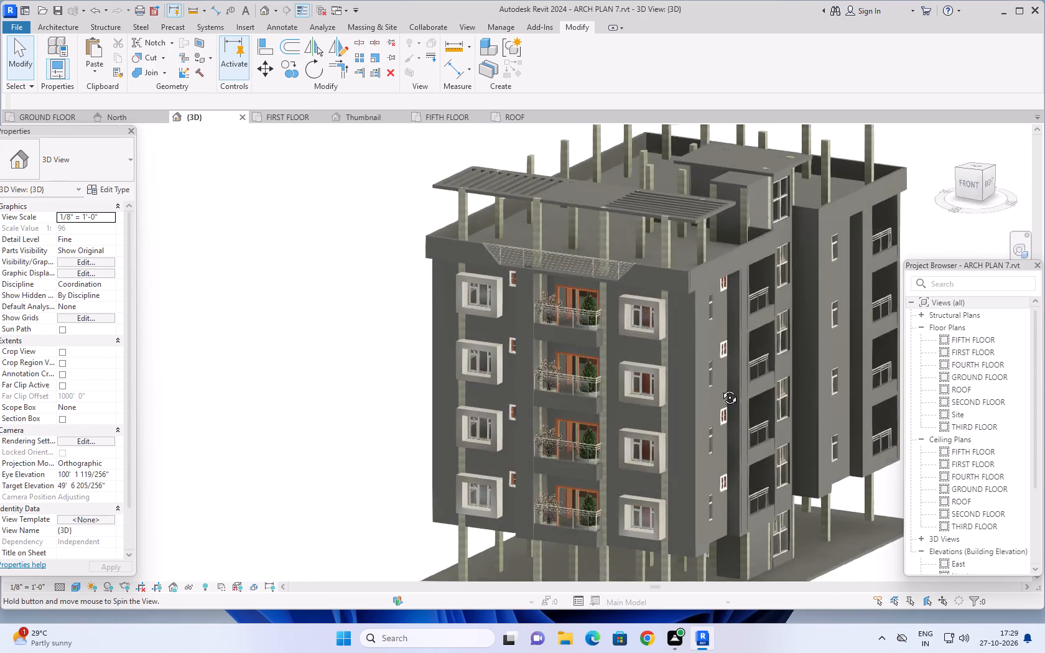
pyautogui.keyDown('shift'); pyautogui.moveTo(720, 388); pyautogui.dragTo(598, 415, button='middle'); pyautogui.keyUp('shift')
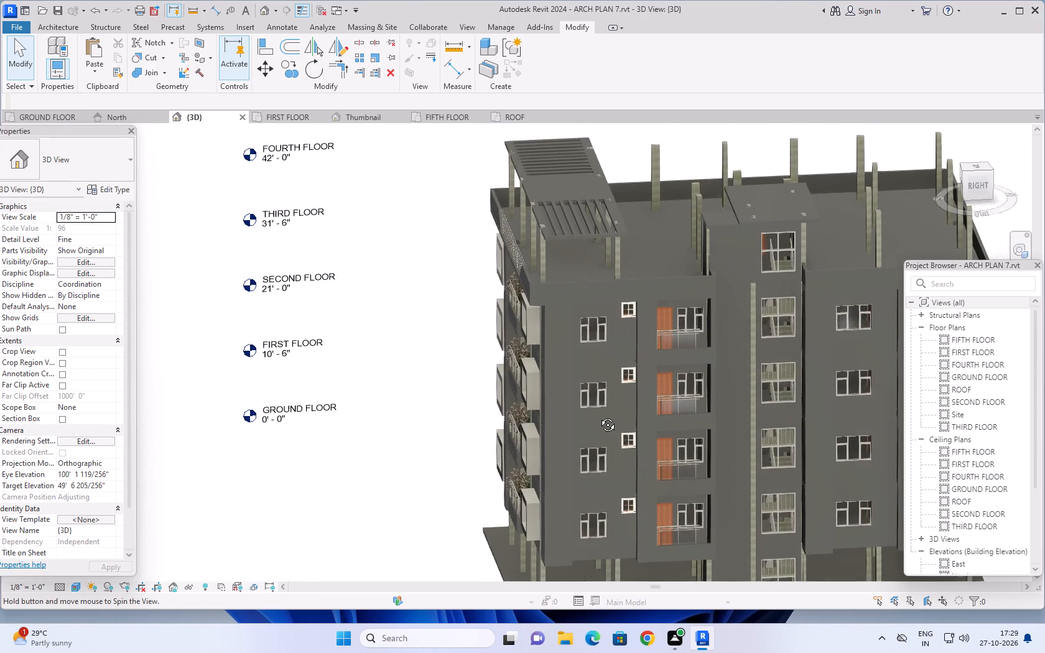
pyautogui.keyDown('shift'); pyautogui.moveTo(598, 415); pyautogui.dragTo(674, 424, button='middle'); pyautogui.keyUp('shift')
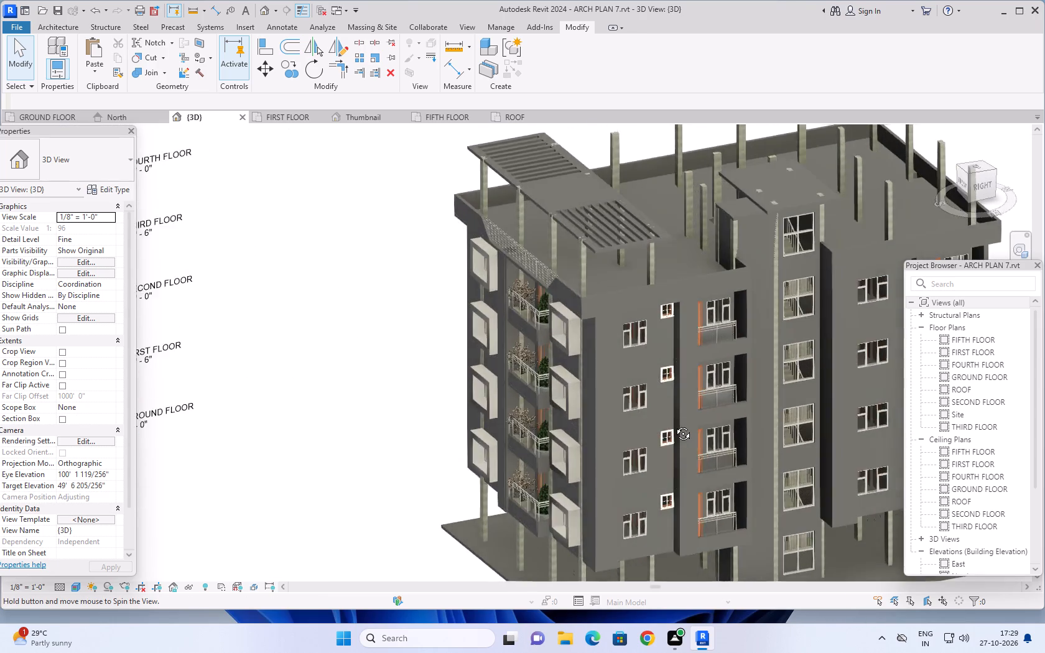
pyautogui.keyDown('shift'); pyautogui.moveTo(674, 424); pyautogui.dragTo(810, 319, button='middle'); pyautogui.keyUp('shift')
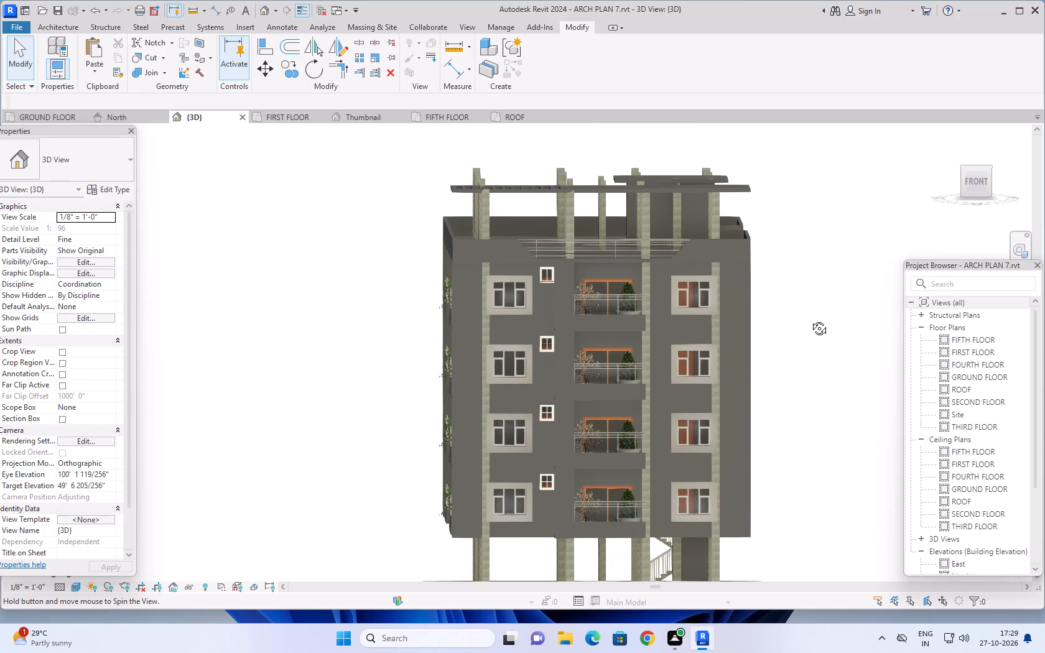
pyautogui.keyDown('shift'); pyautogui.moveTo(810, 319); pyautogui.dragTo(837, 338, button='middle'); pyautogui.keyUp('shift')
pyautogui.keyDown('shift'); pyautogui.moveTo(819, 344); pyautogui.dragTo(858, 369, button='middle'); pyautogui.keyUp('shift')
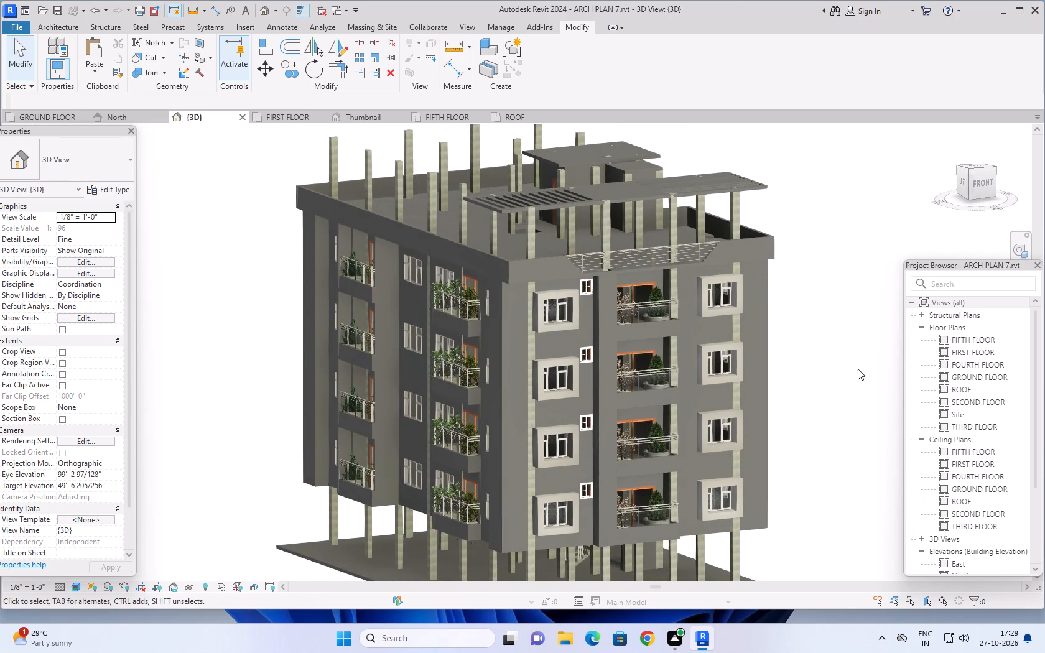
# Examine the building's front-left corner in 3D, checking the planted balconies on both facades.
pyautogui.scroll(1, 814, 361)
pyautogui.moveTo(807, 352); pyautogui.dragTo(824, 348, button='middle')
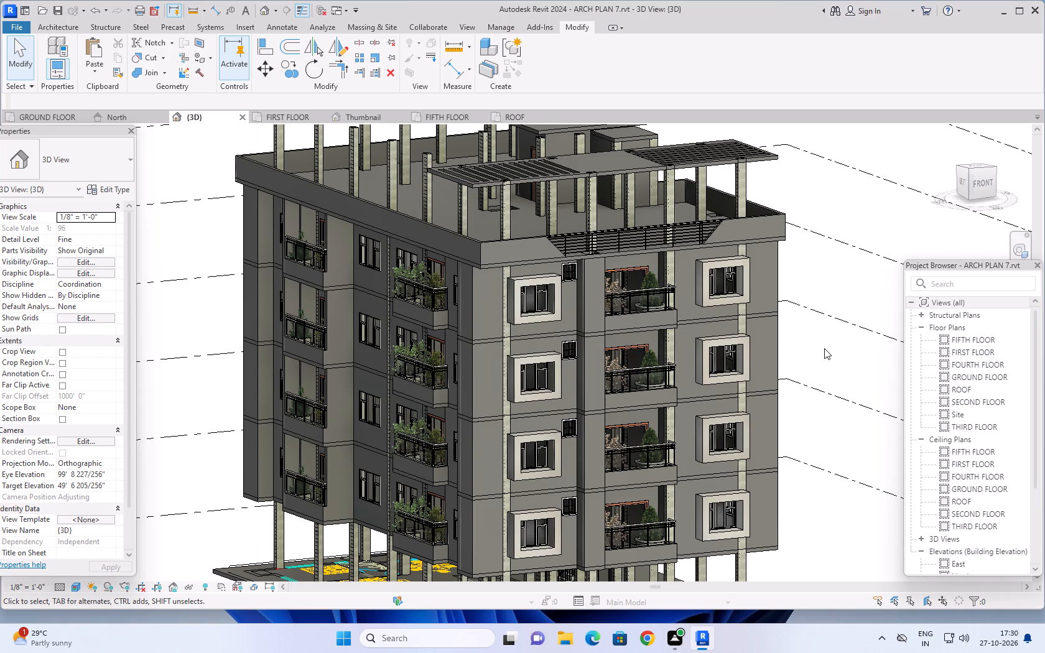
pyautogui.scroll(-1, 824, 348)
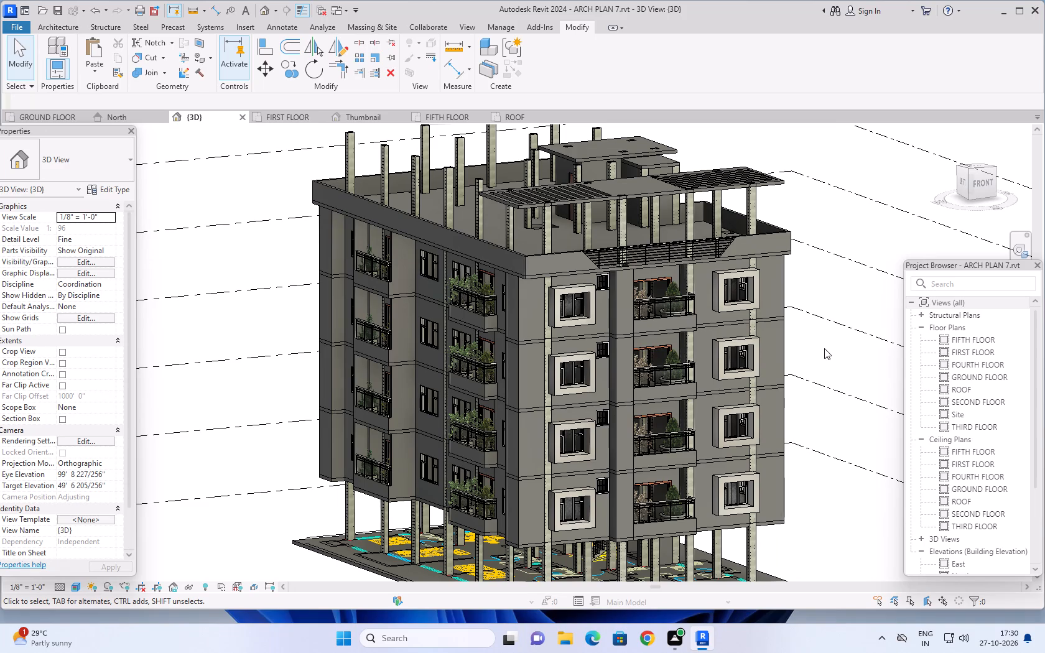
pyautogui.moveTo(834, 484); pyautogui.dragTo(795, 492, button='middle')
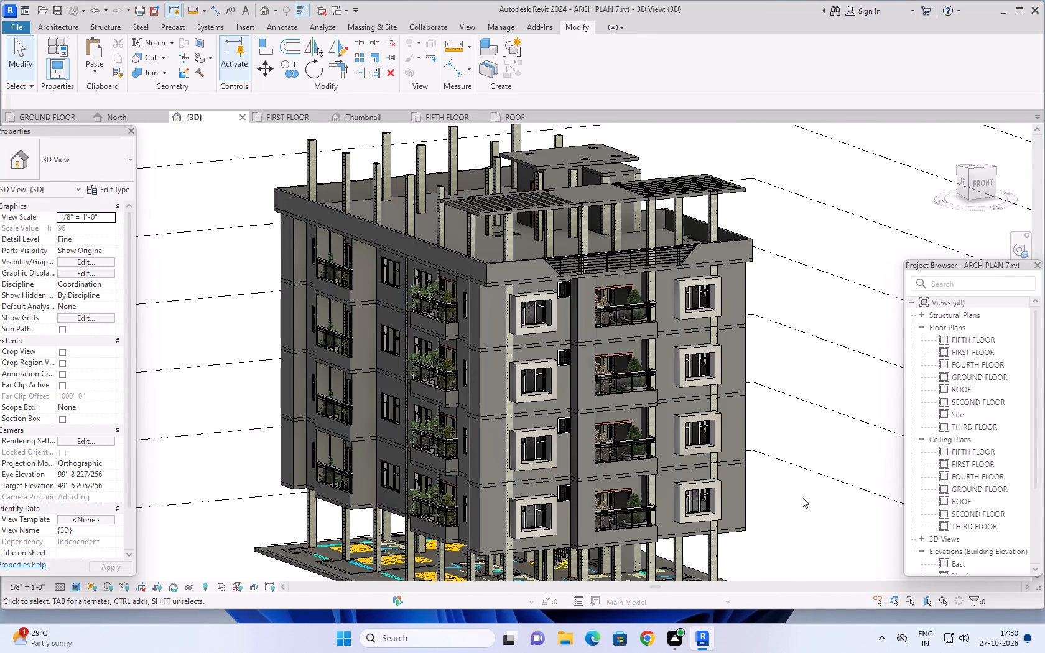
pyautogui.keyDown('shift'); pyautogui.moveTo(801, 502); pyautogui.dragTo(812, 506, button='middle'); pyautogui.keyUp('shift')
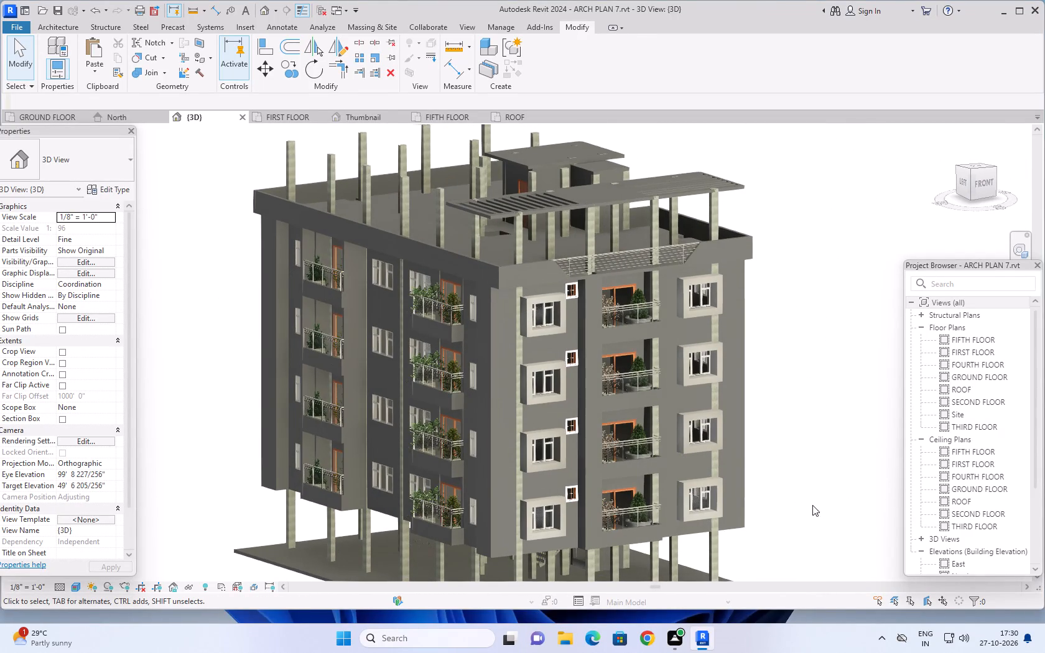
pyautogui.scroll(1, 807, 493)
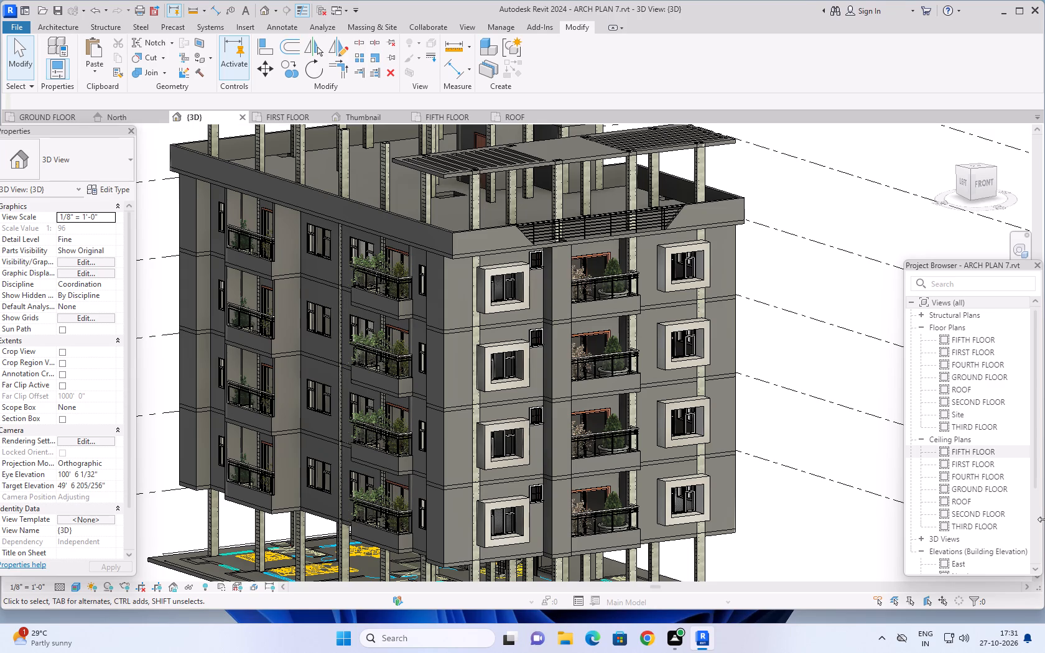
pyautogui.scroll(-1, 819, 455)
pyautogui.moveTo(829, 442); pyautogui.dragTo(812, 455, button='middle')
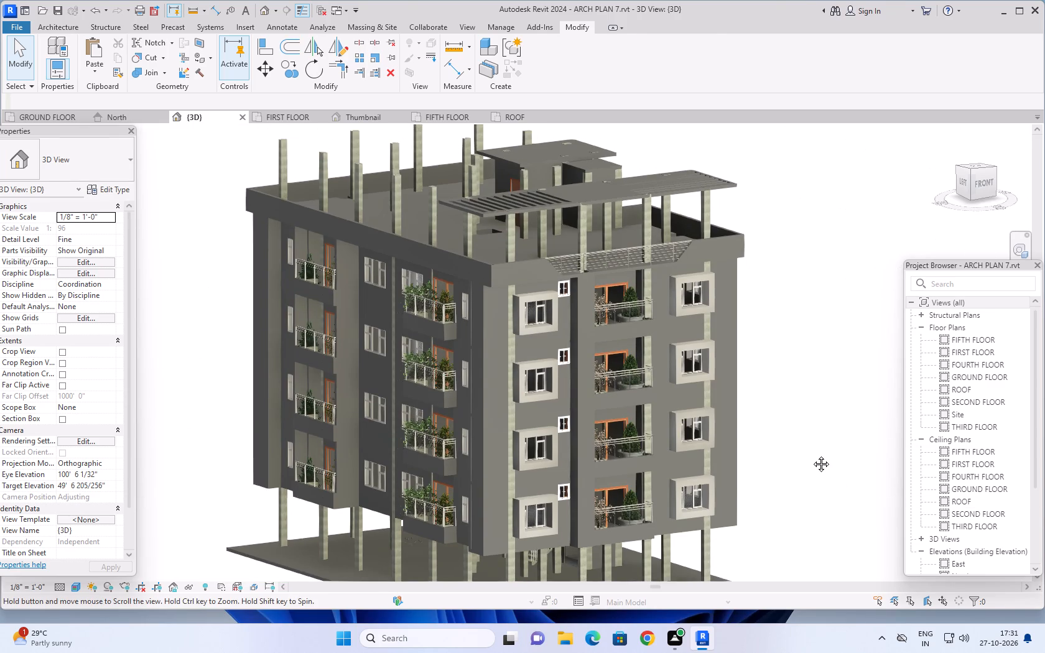
pyautogui.moveTo(812, 455); pyautogui.dragTo(812, 458, button='middle')
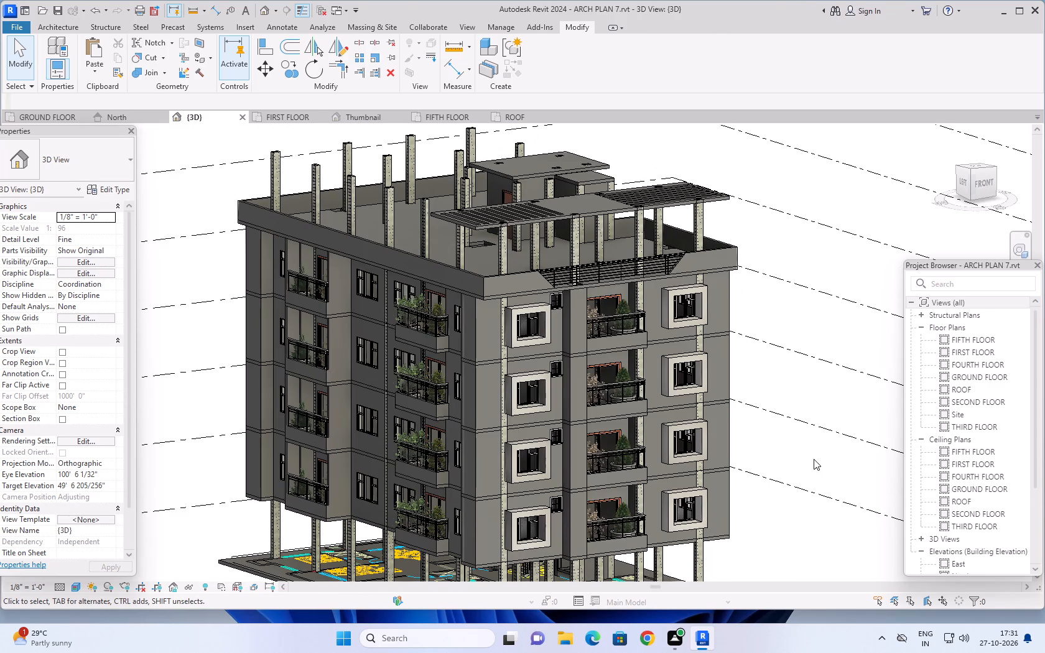